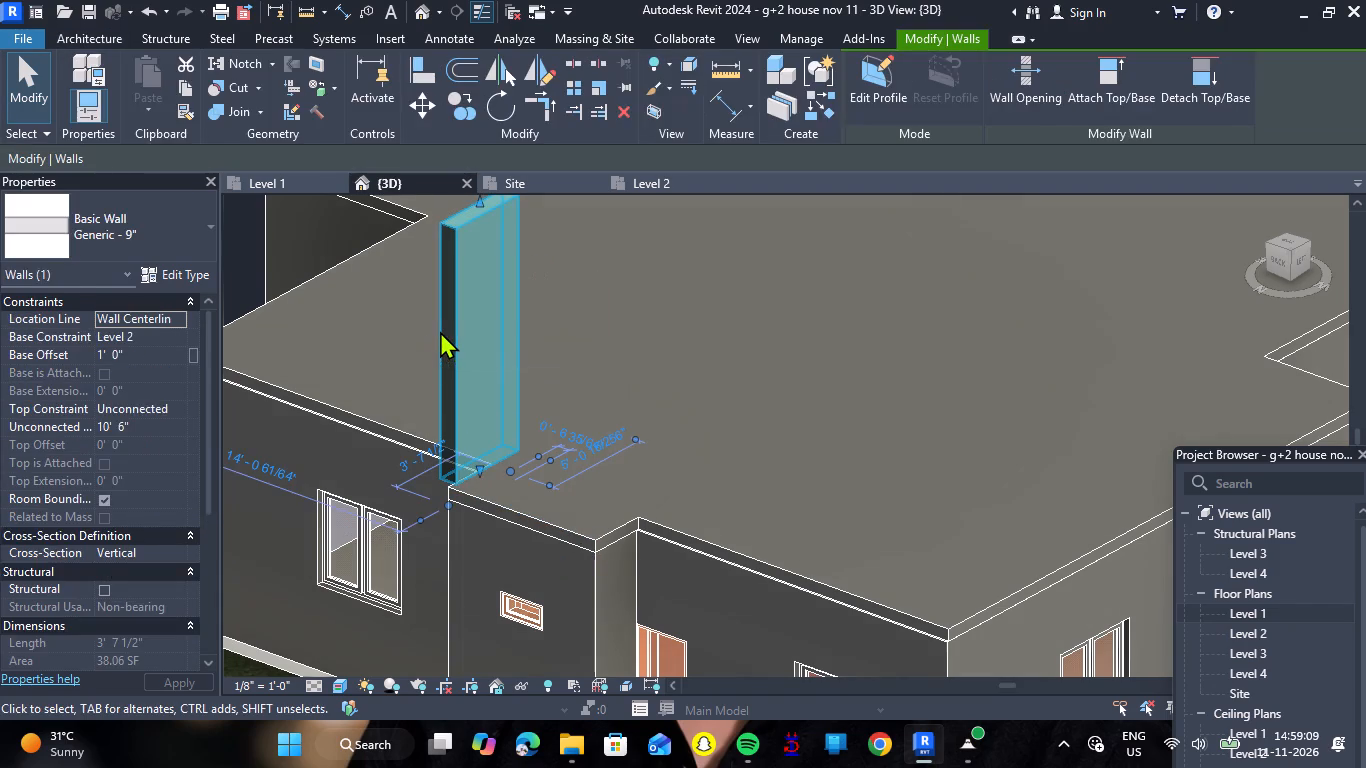
# Examine the house from several sides in 3D, including the floor slab on top, the front entrance and the site around it.
pyautogui.scroll(-9, 465, 373)
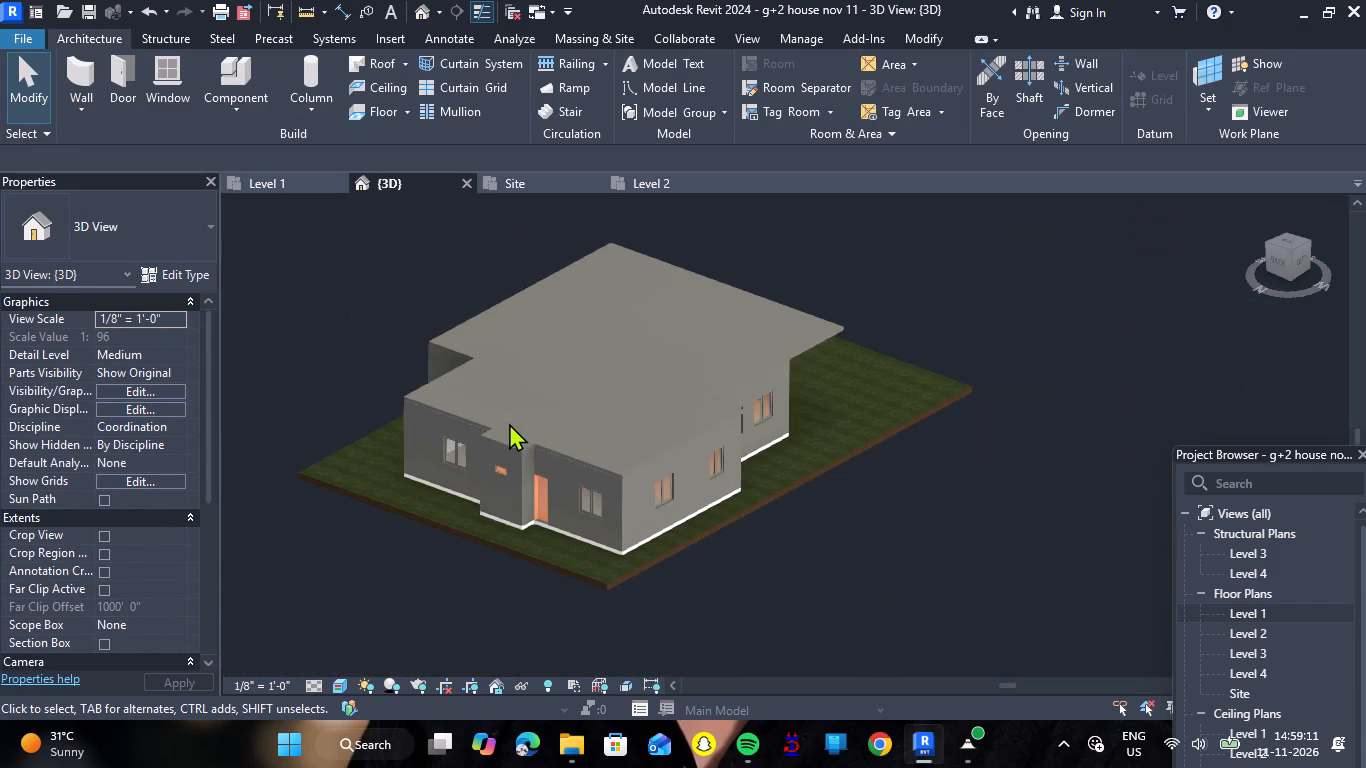
pyautogui.moveTo(962, 450); pyautogui.dragTo(803, 489, button='right')
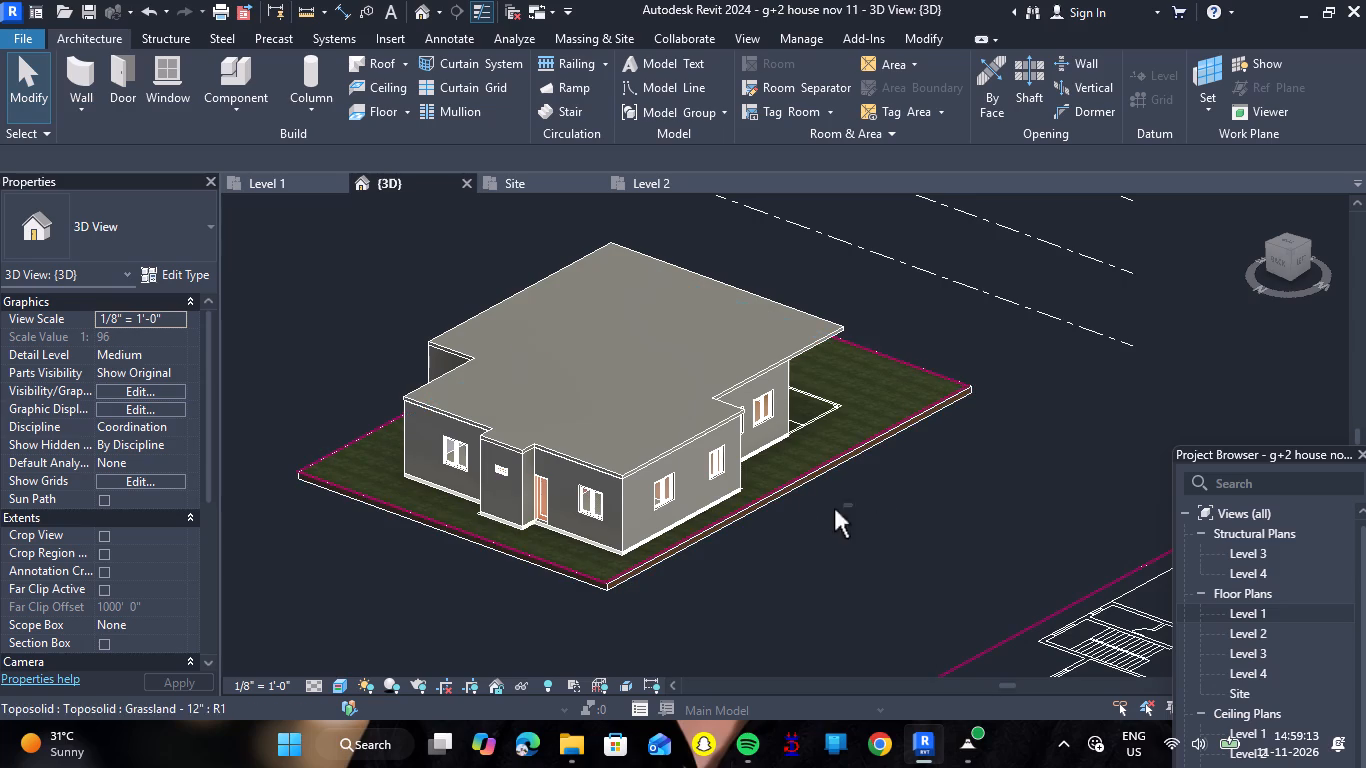
pyautogui.moveTo(921, 513); pyautogui.dragTo(864, 564, button='right')
pyautogui.keyDown('shift'); pyautogui.moveTo(915, 534); pyautogui.dragTo(584, 517, button='right'); pyautogui.keyUp('shift')
pyautogui.scroll(-7, 709, 501)
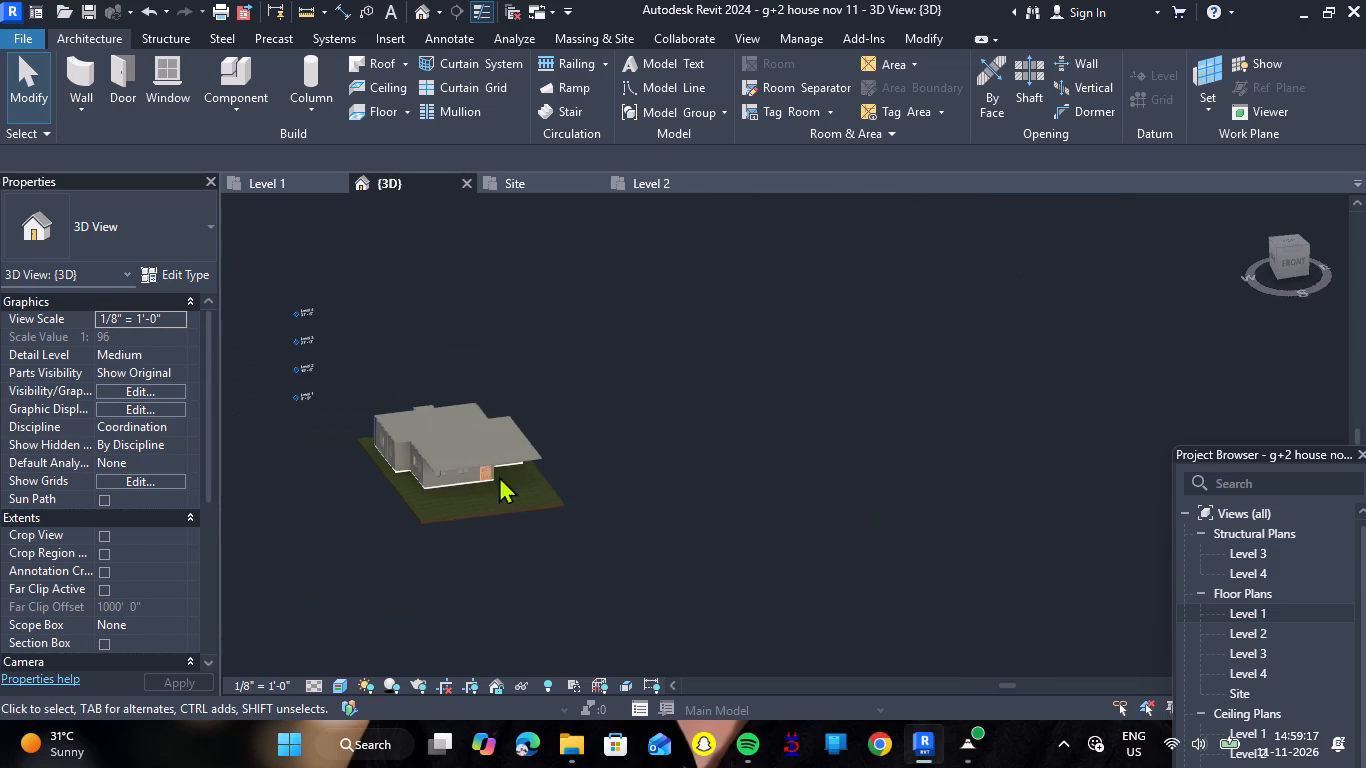
pyautogui.scroll(8, 440, 462)
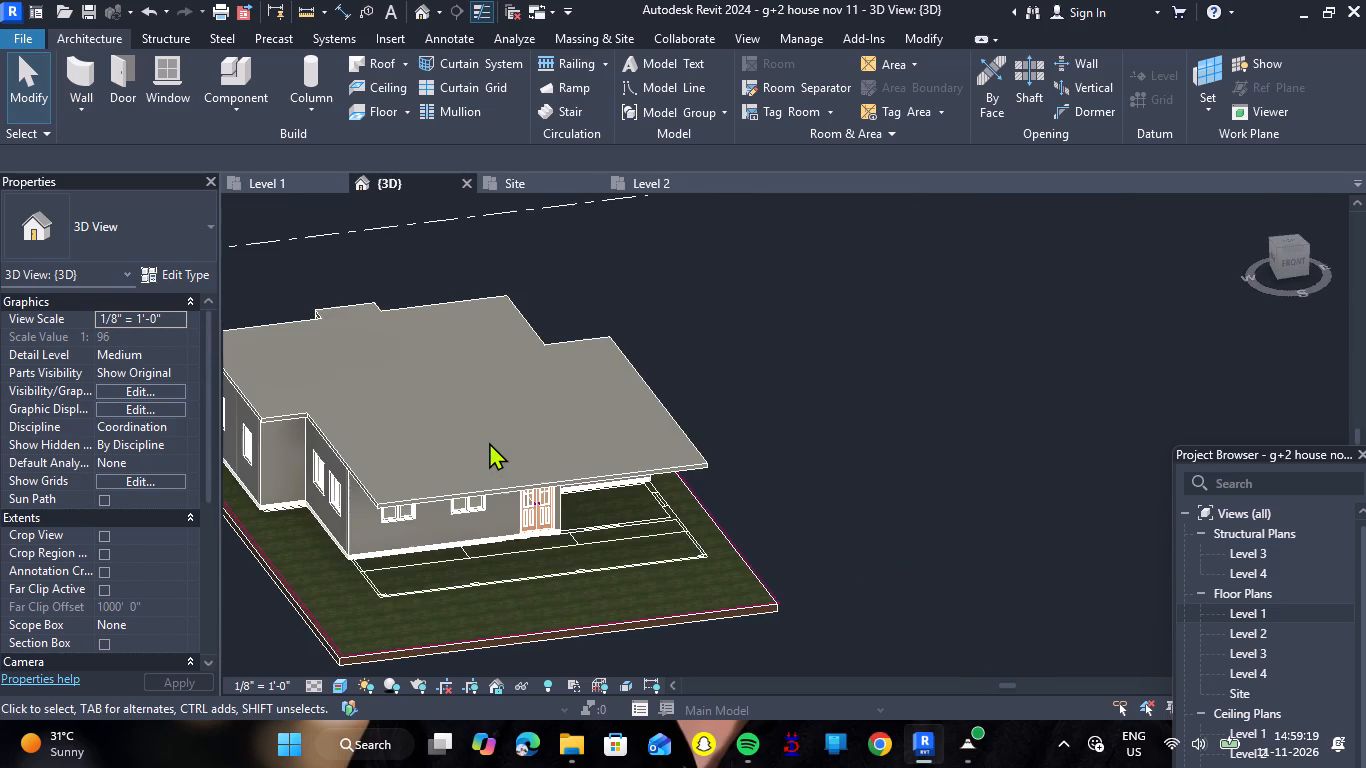
pyautogui.scroll(5, 489, 442)
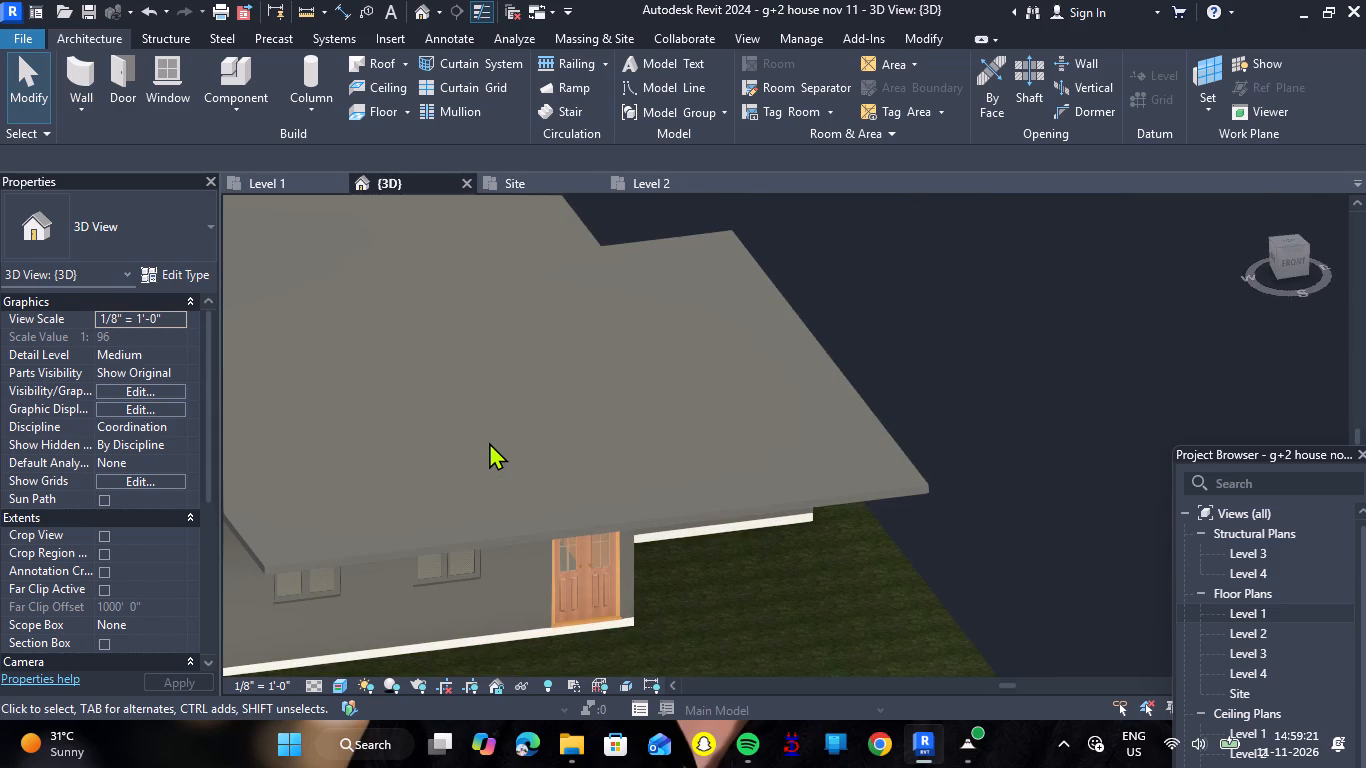
pyautogui.scroll(-8, 503, 456)
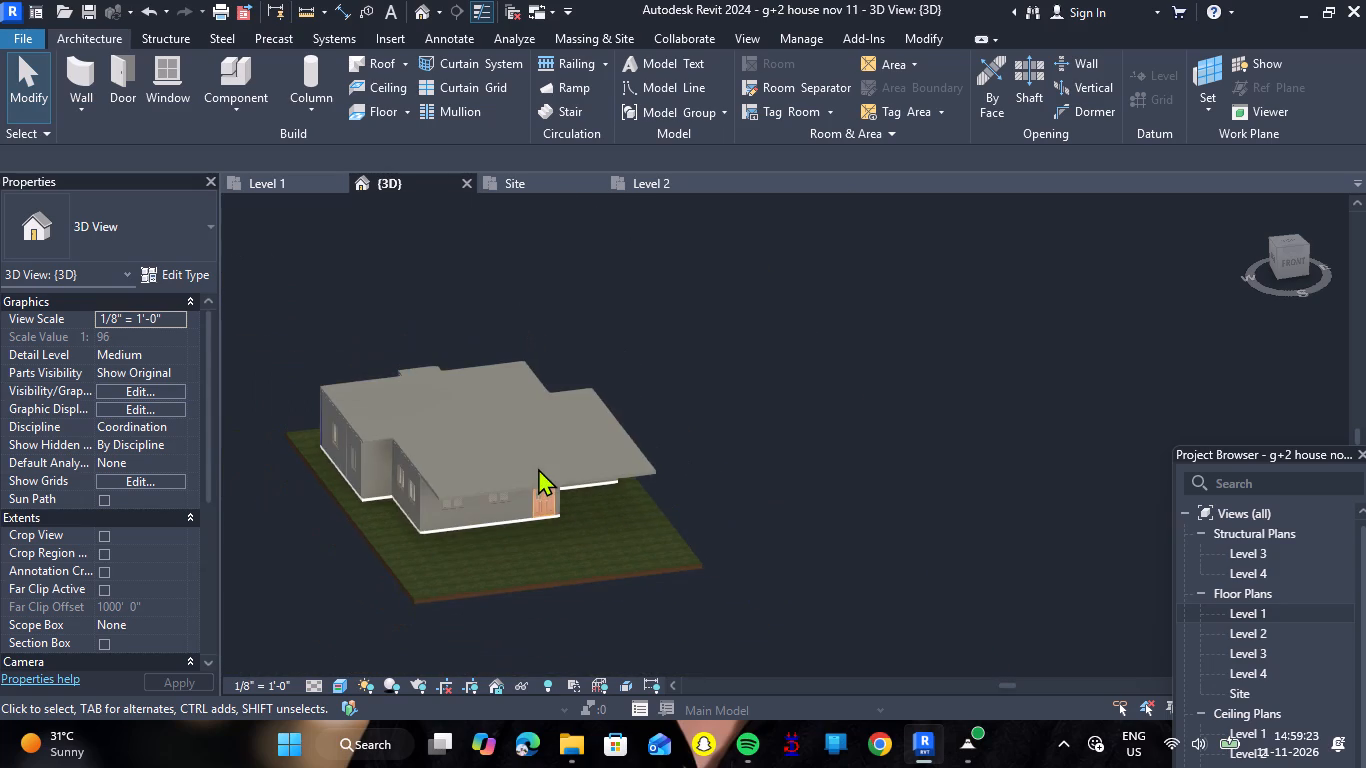
pyautogui.scroll(4, 560, 552)
pyautogui.scroll(-4, 559, 548)
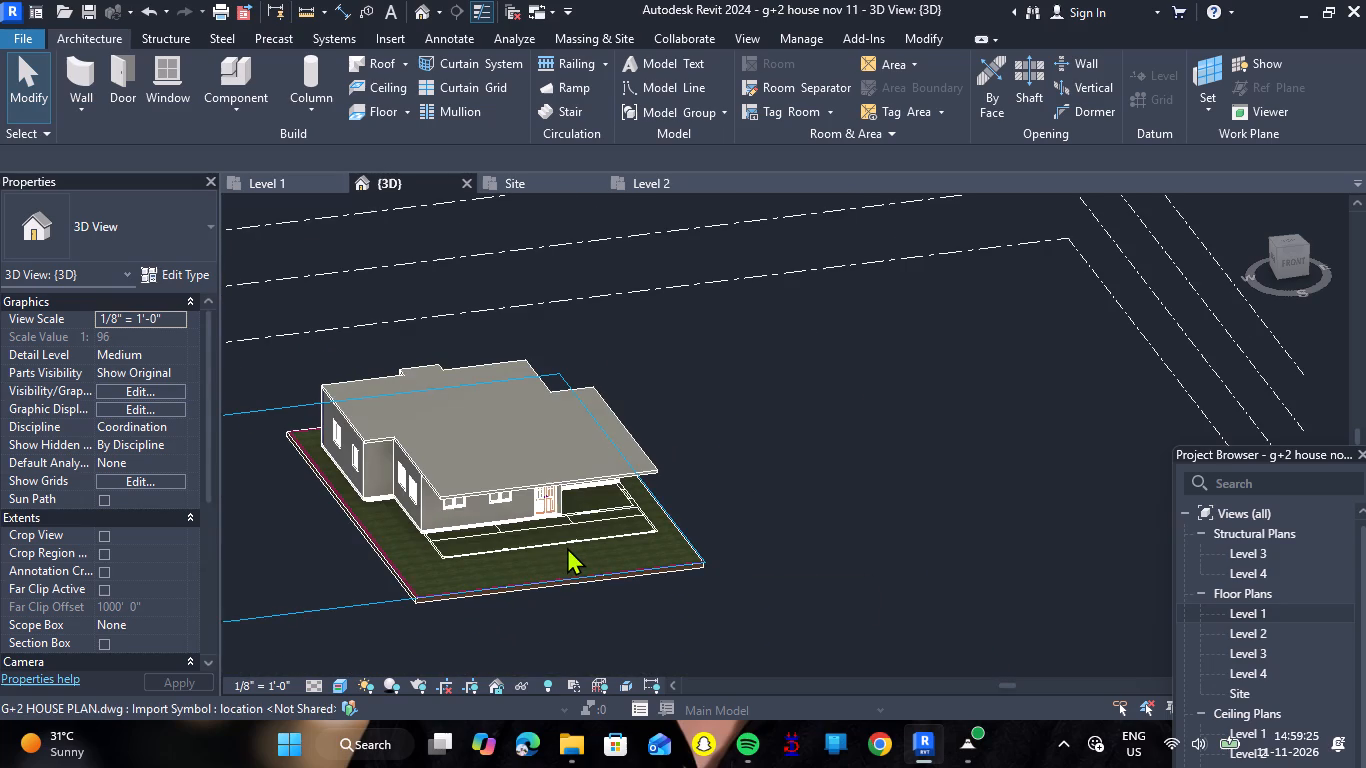
# In the Level 1 floor plan, set the underlay range base level to Level 2.
pyautogui.click(289, 173)
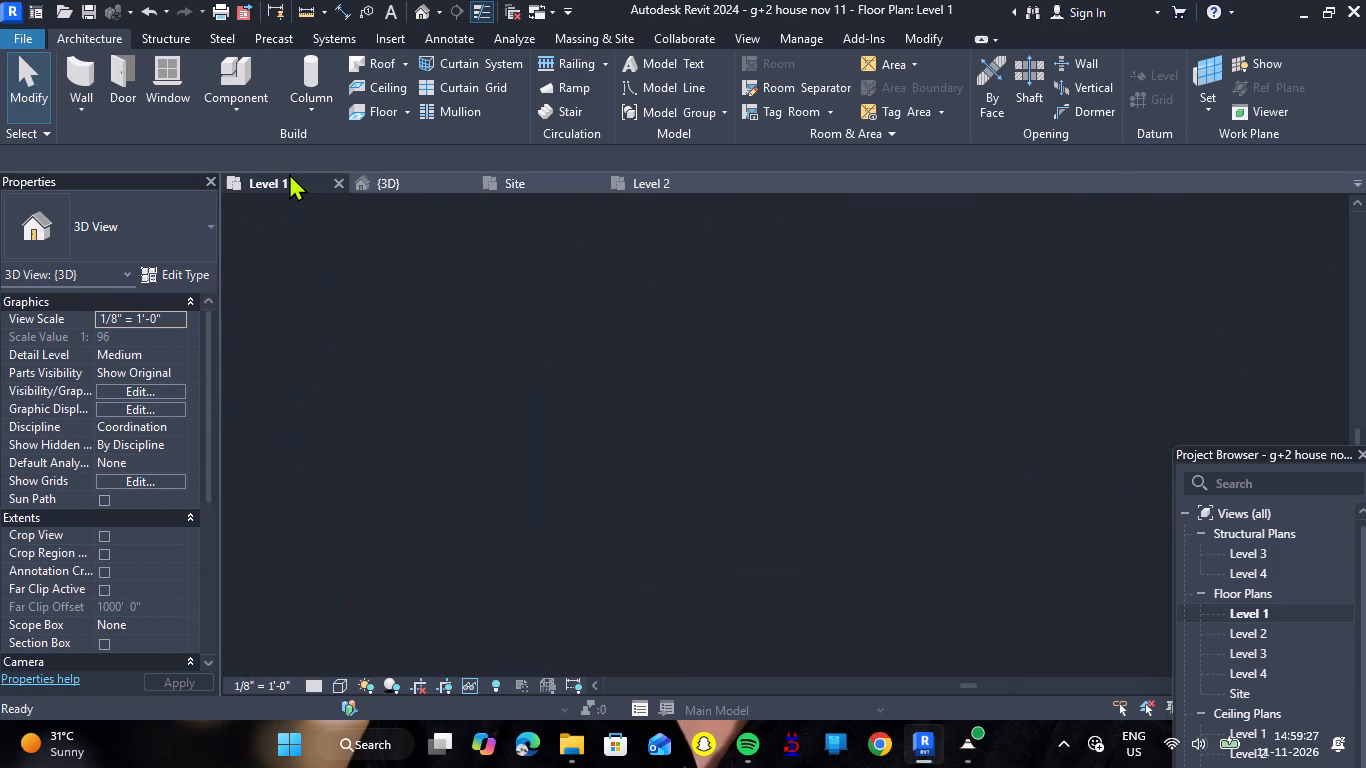
pyautogui.scroll(-19, 526, 346)
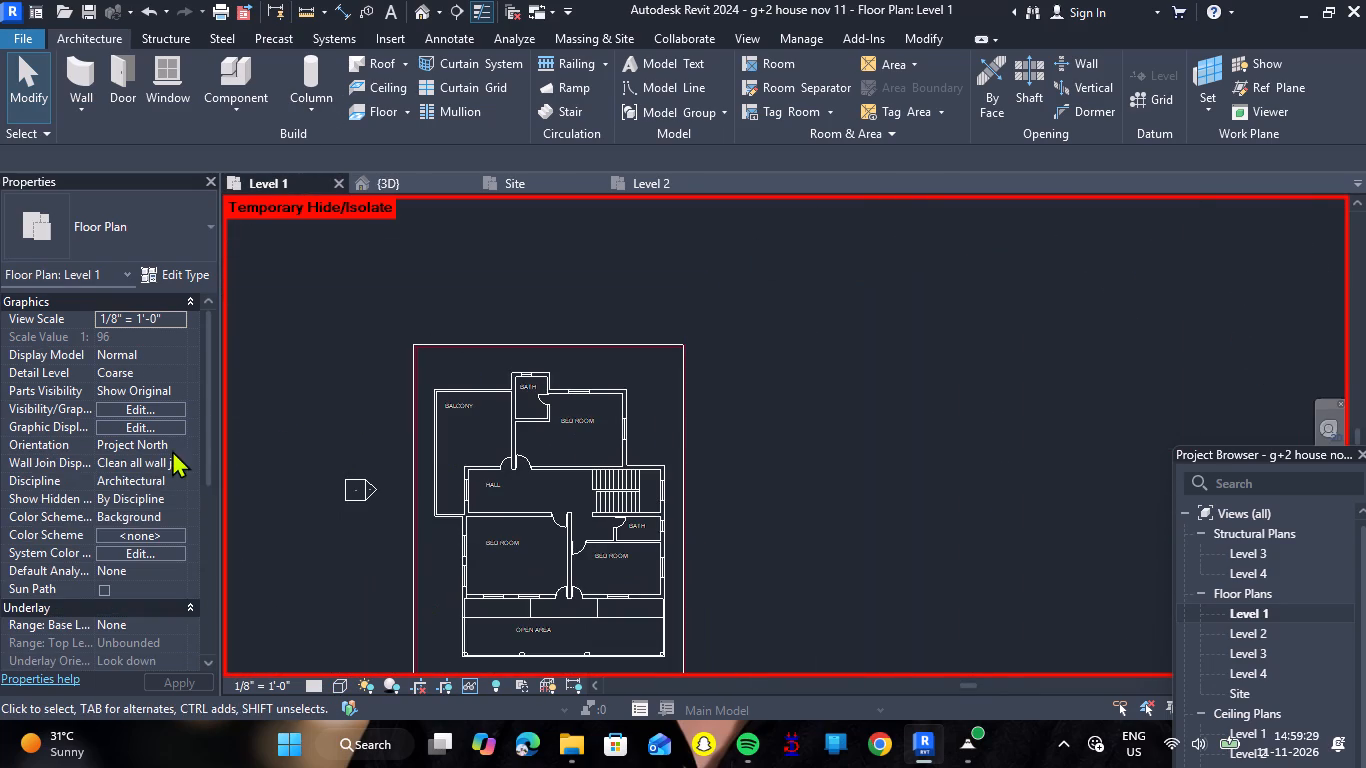
pyautogui.scroll(-3, 167, 468)
pyautogui.click(173, 475)
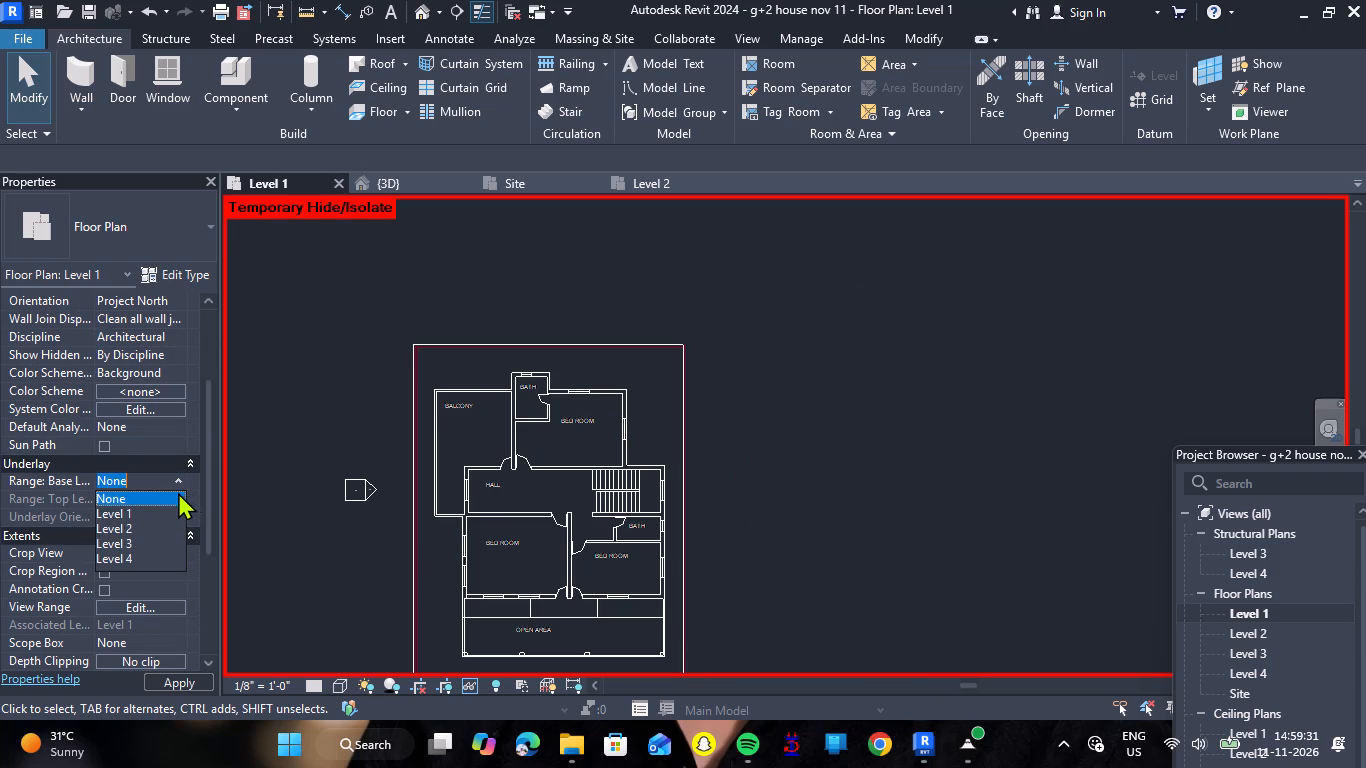
pyautogui.click(153, 524)
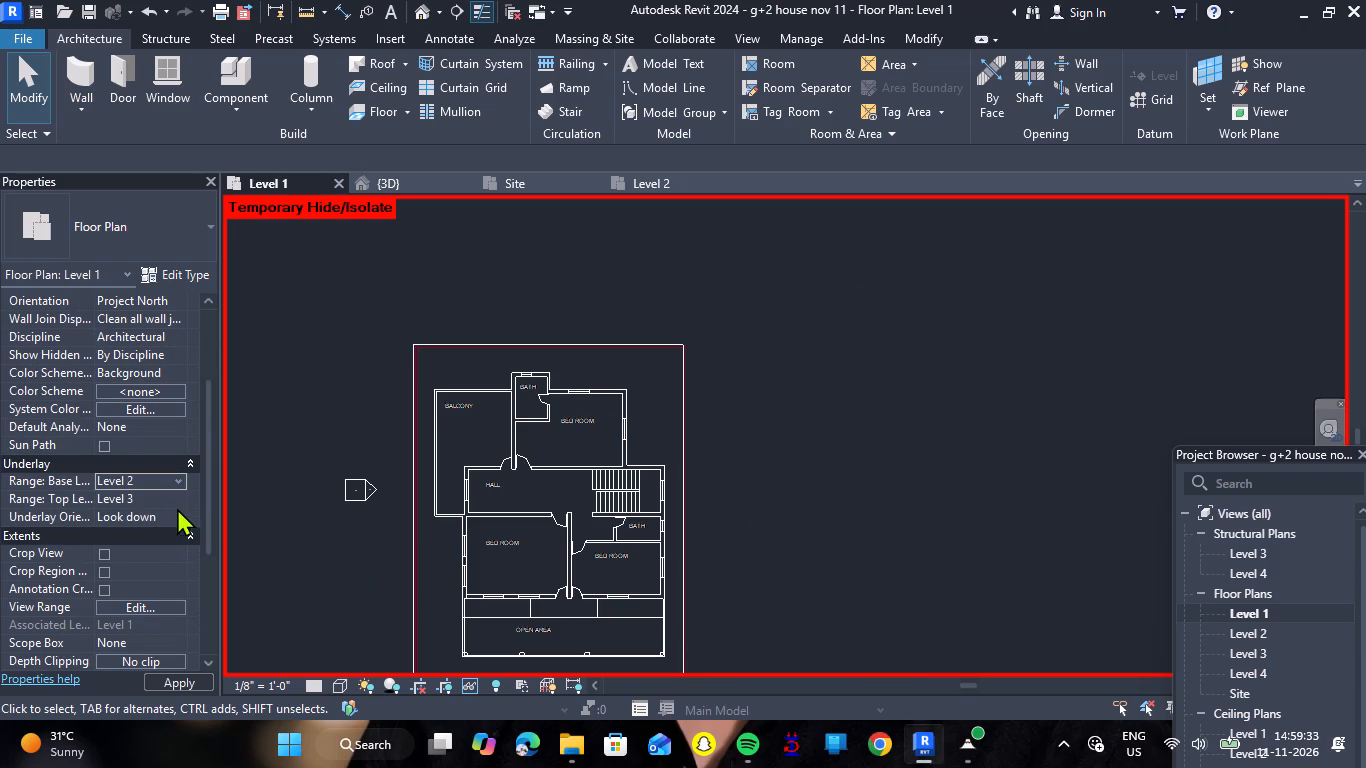
# Reset the temporary hide/isolate in the Level 1 plan and check the imported drawing against the modelled house.
pyautogui.write('hr')
pyautogui.scroll(-5, 325, 377)
pyautogui.scroll(1, 334, 397)
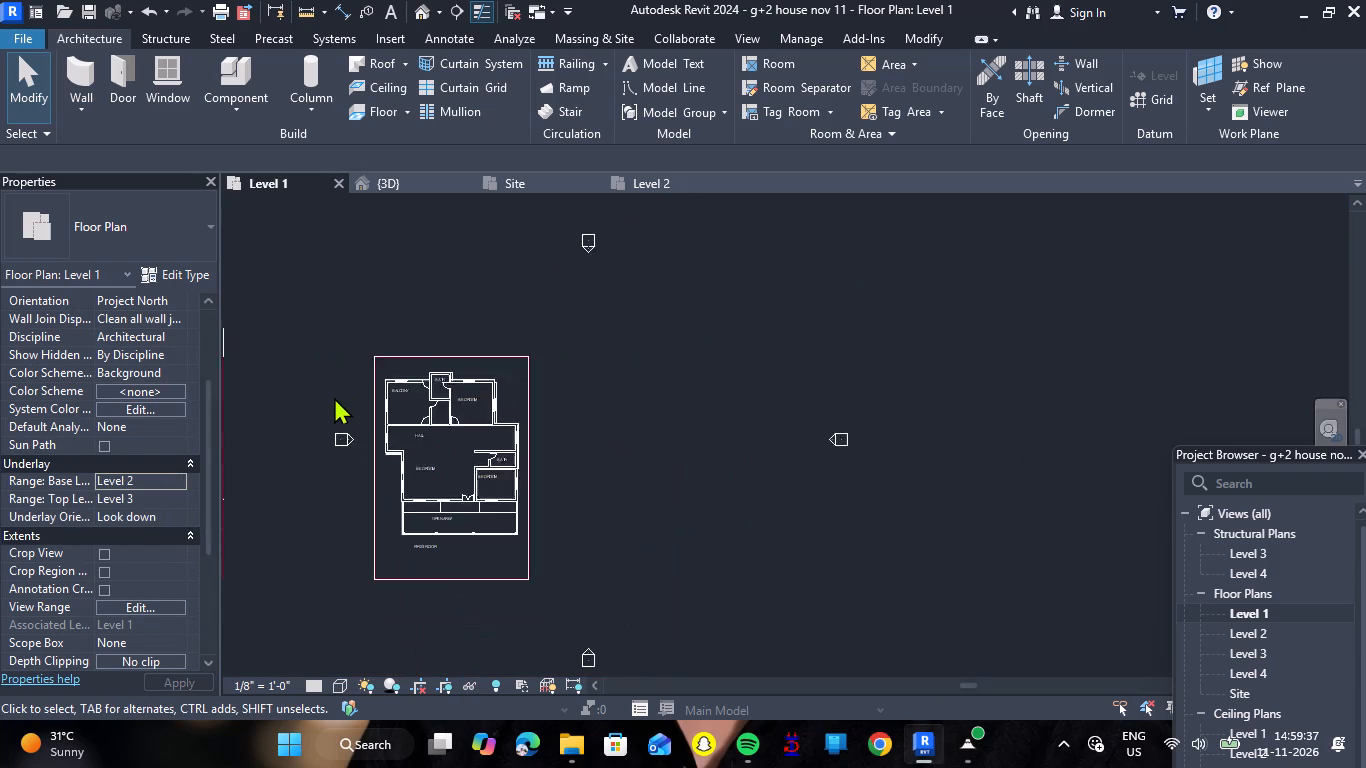
pyautogui.scroll(-10, 334, 413)
pyautogui.scroll(7, 260, 442)
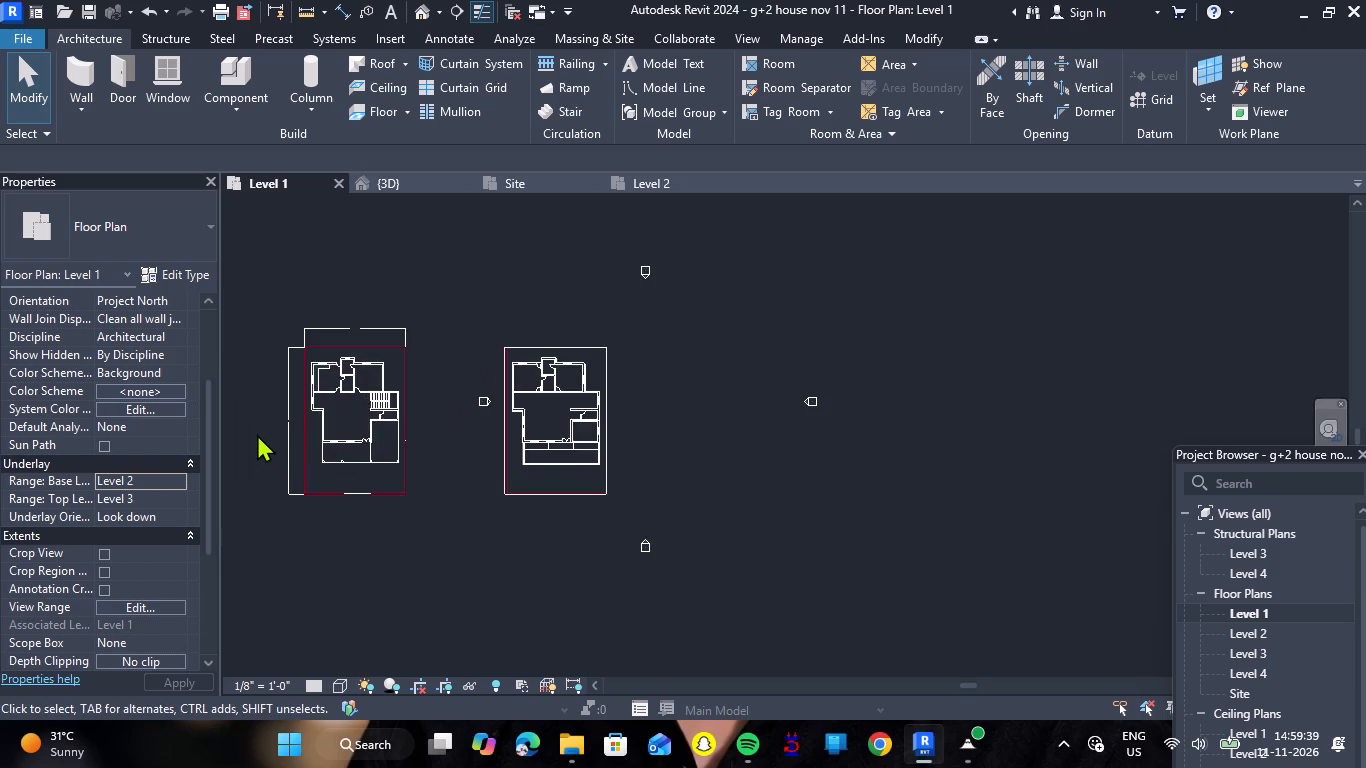
pyautogui.scroll(2, 257, 434)
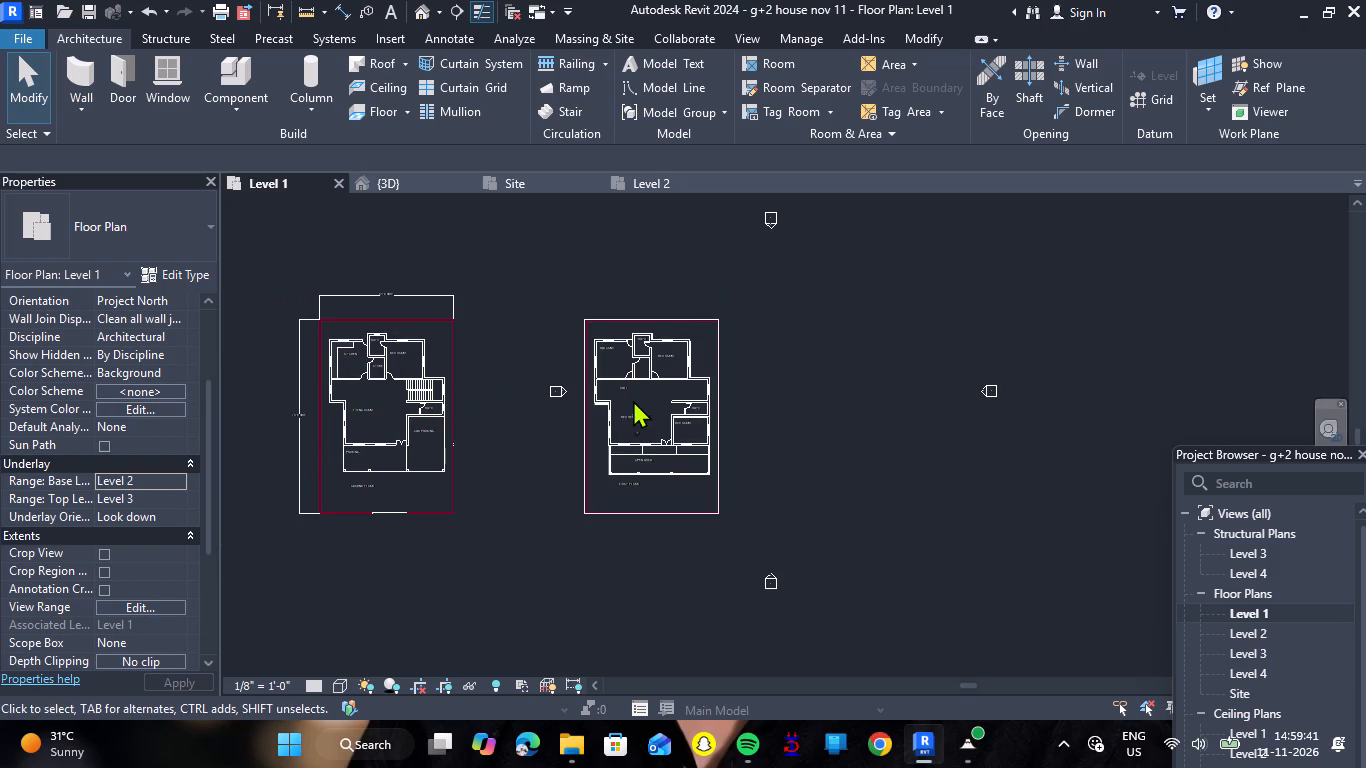
pyautogui.scroll(1, 643, 438)
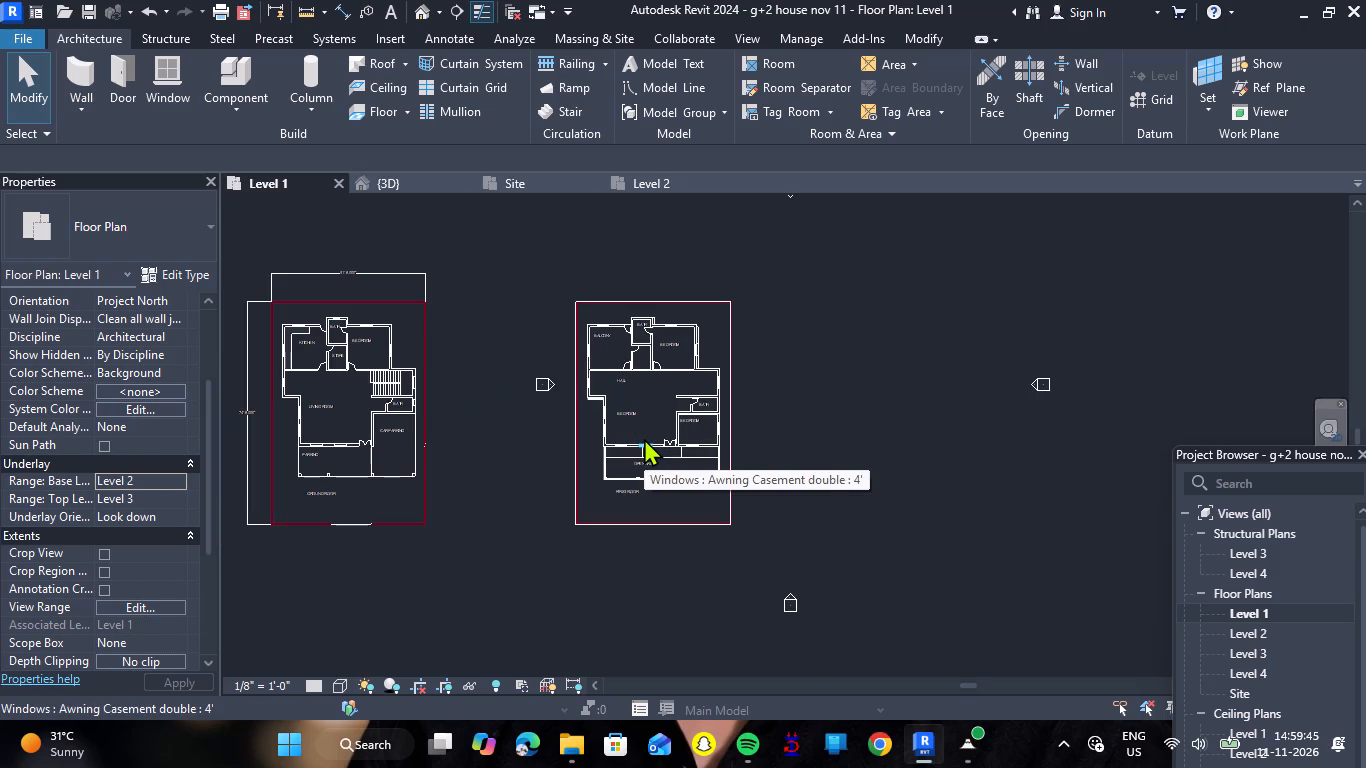
# In the 3D view, temporarily hide the Generic - 6" floor slab covering the house.
pyautogui.click(422, 180)
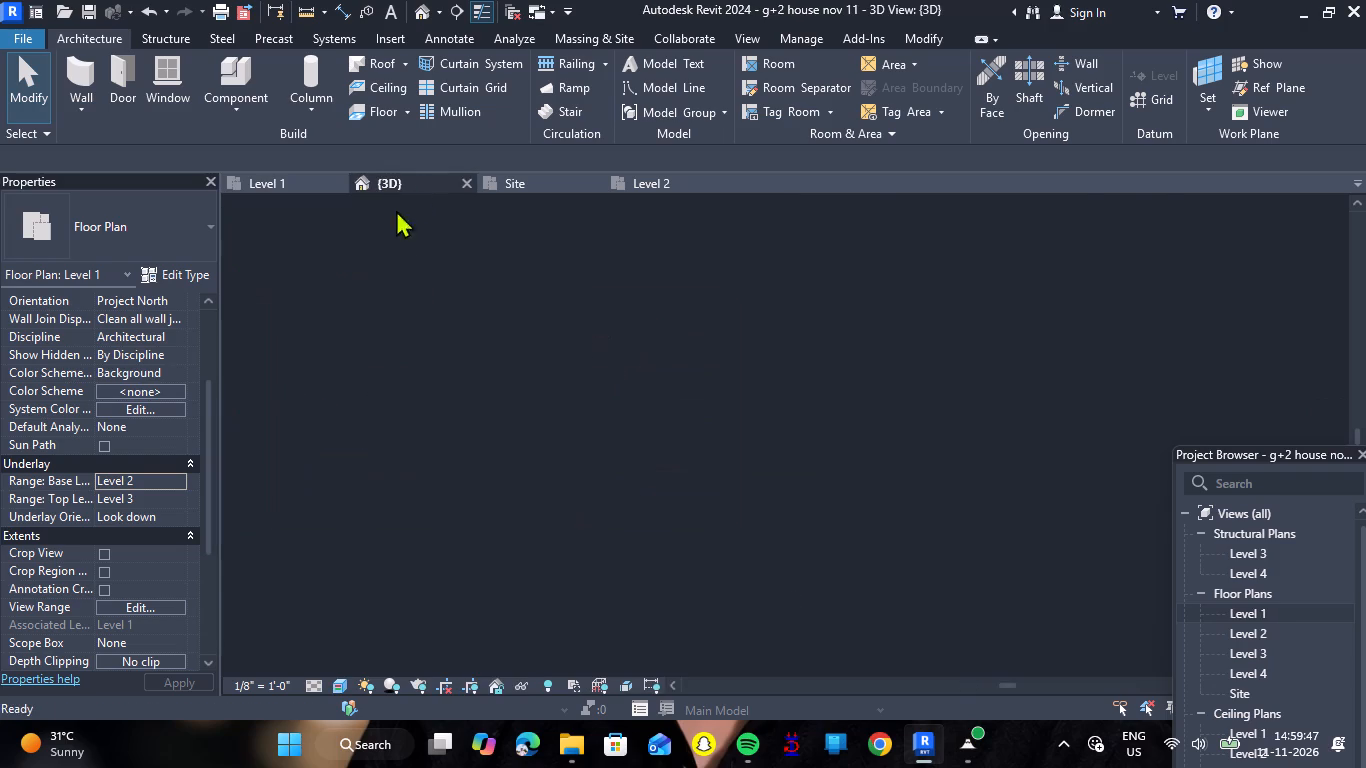
pyautogui.click(431, 484)
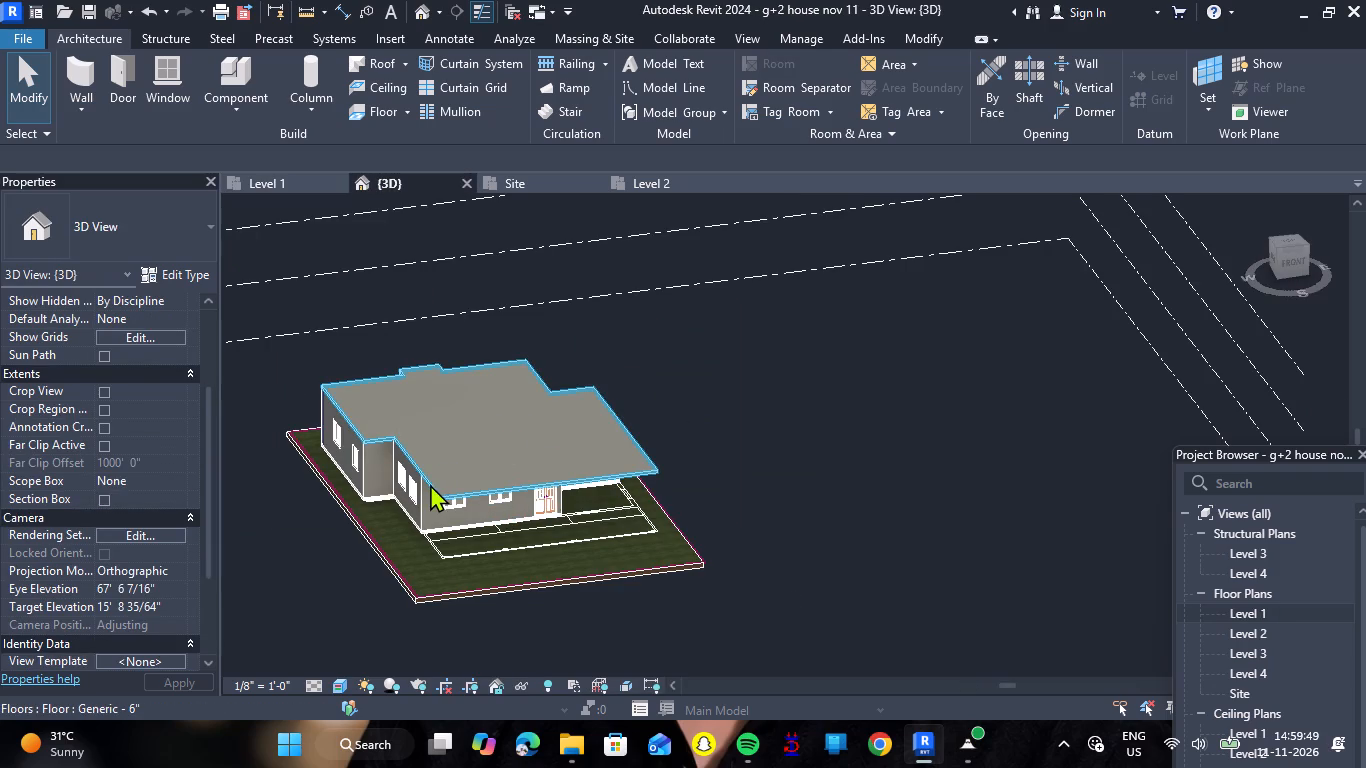
pyautogui.write('hh')
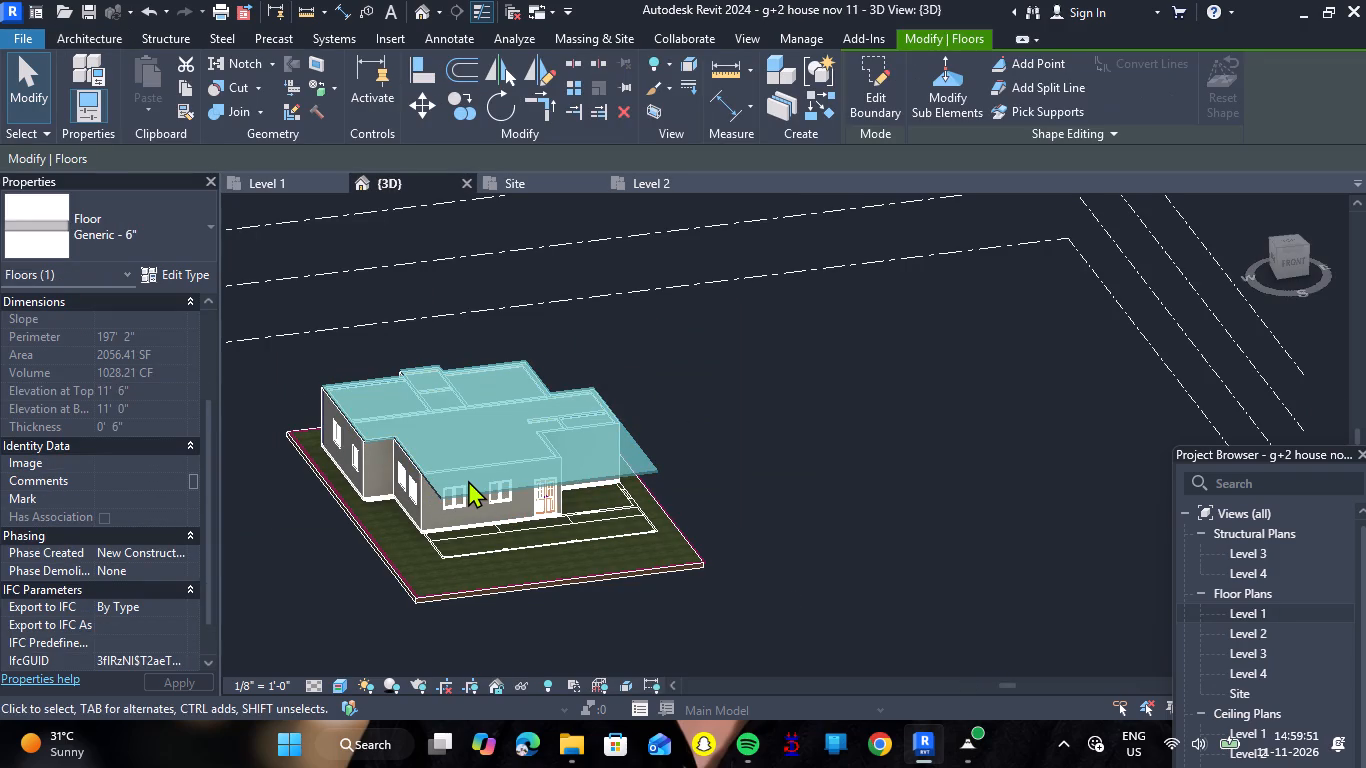
pyautogui.scroll(7, 548, 399)
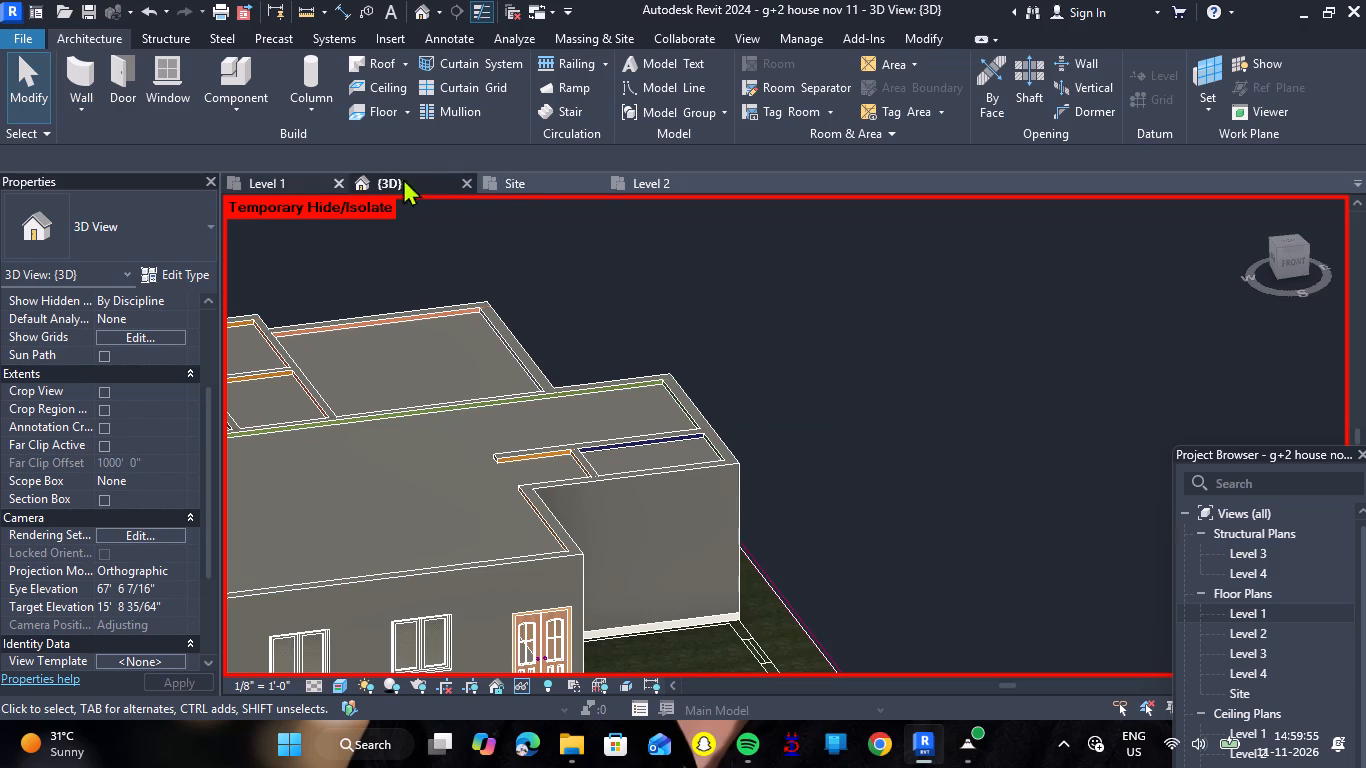
# In the Level 1 plan, move the G+2 HOUSE PLAN.dwg import about 104' horizontally onto the modelled house, nudging it until the plot outlines align.
pyautogui.click(281, 186)
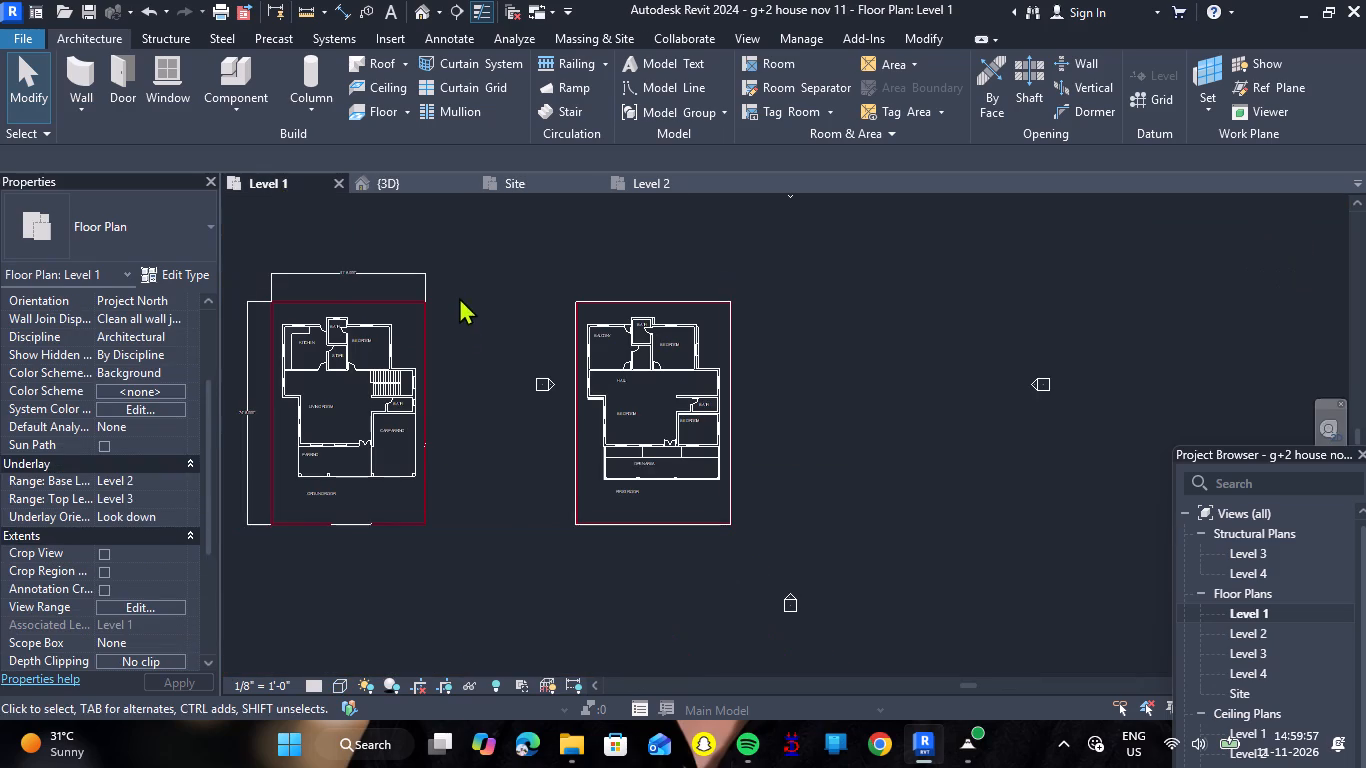
pyautogui.scroll(-2, 603, 398)
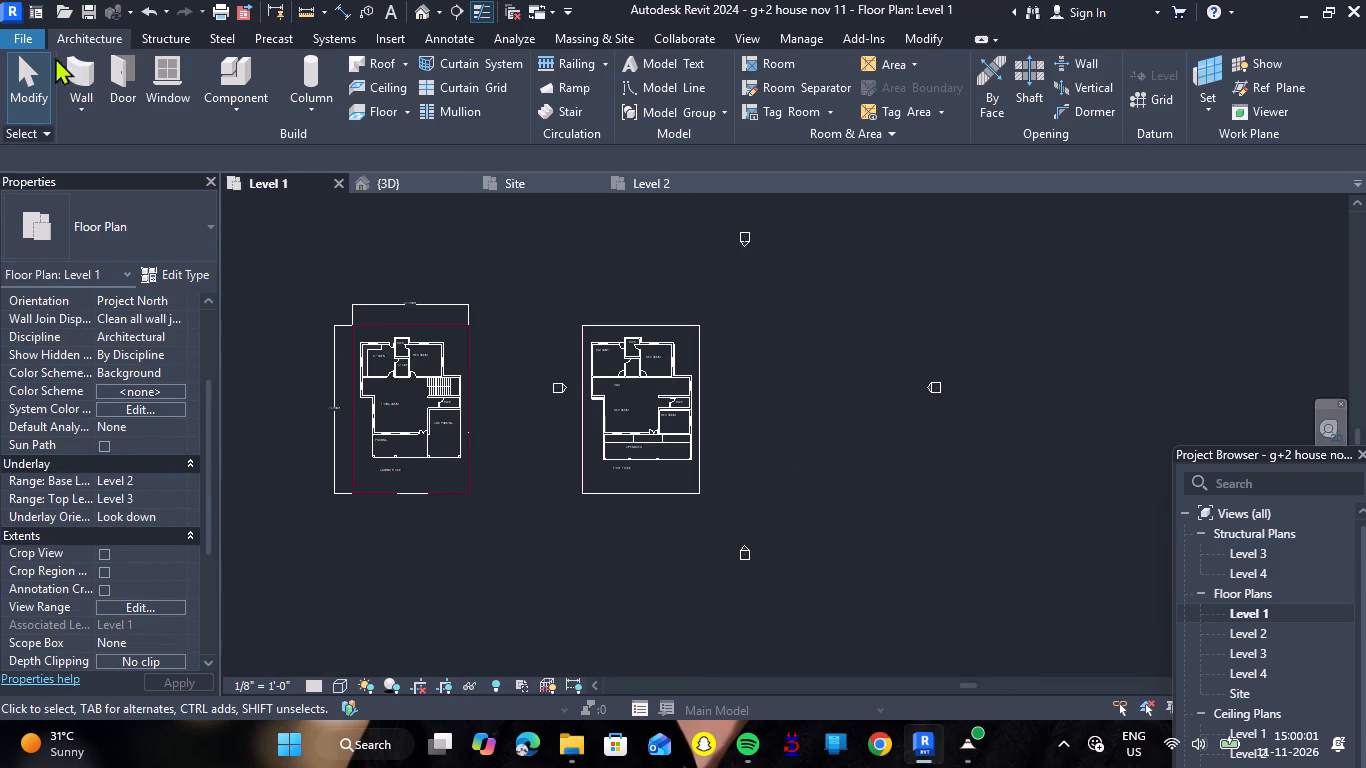
pyautogui.click(429, 311)
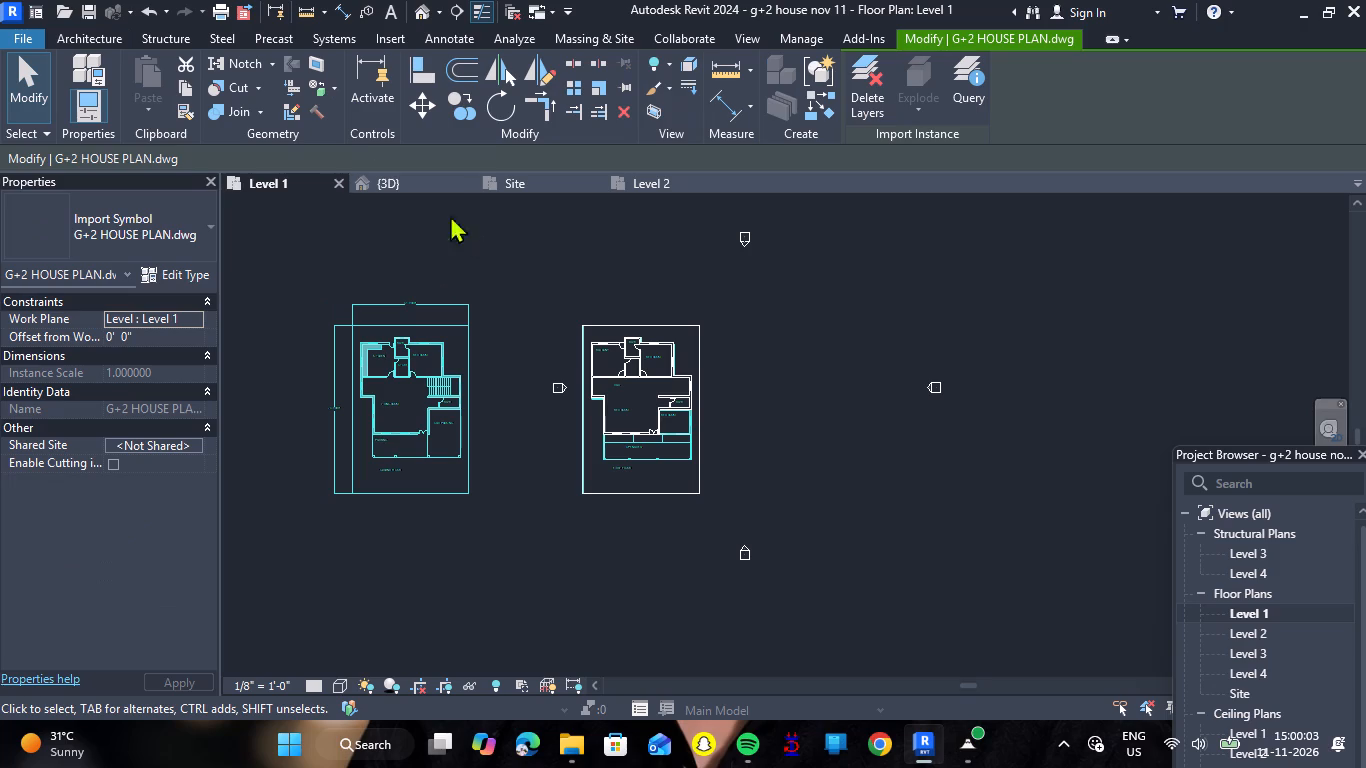
pyautogui.click(409, 111)
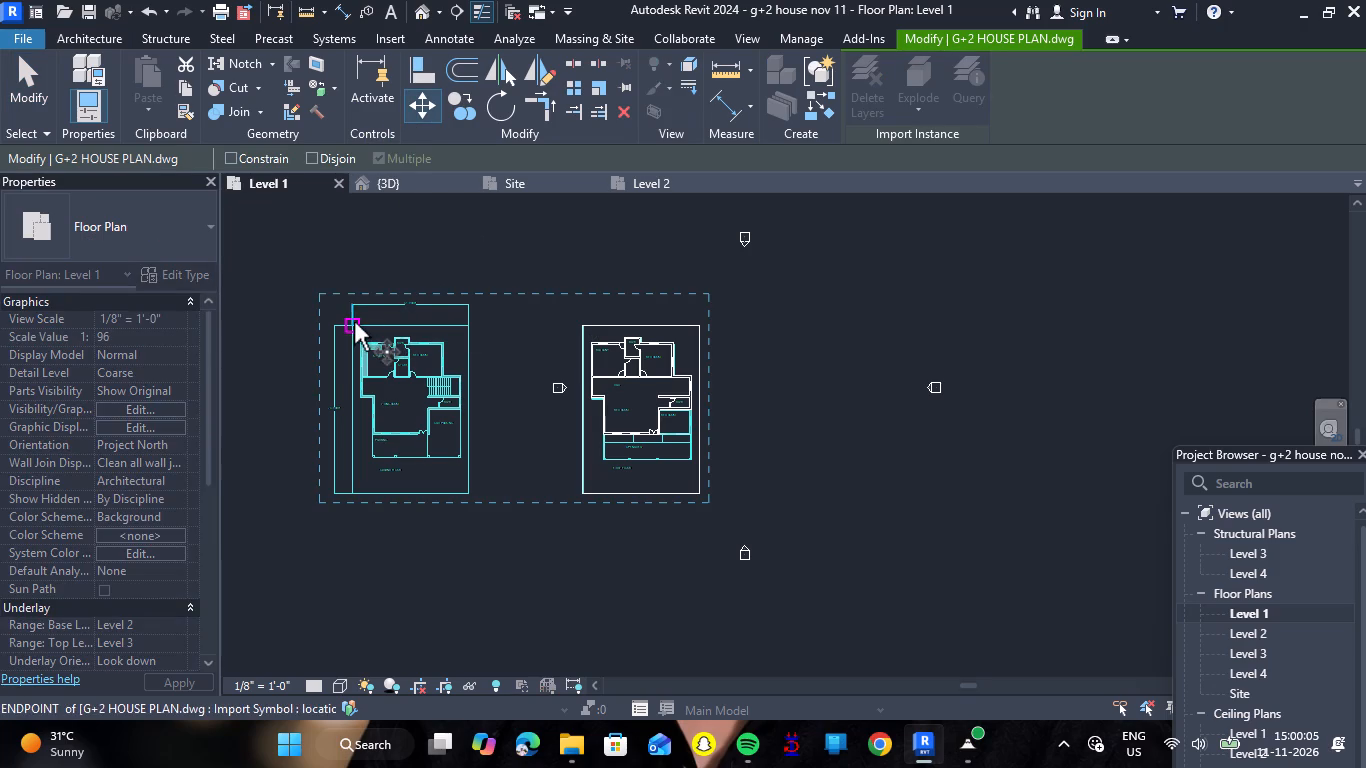
pyautogui.click(352, 322)
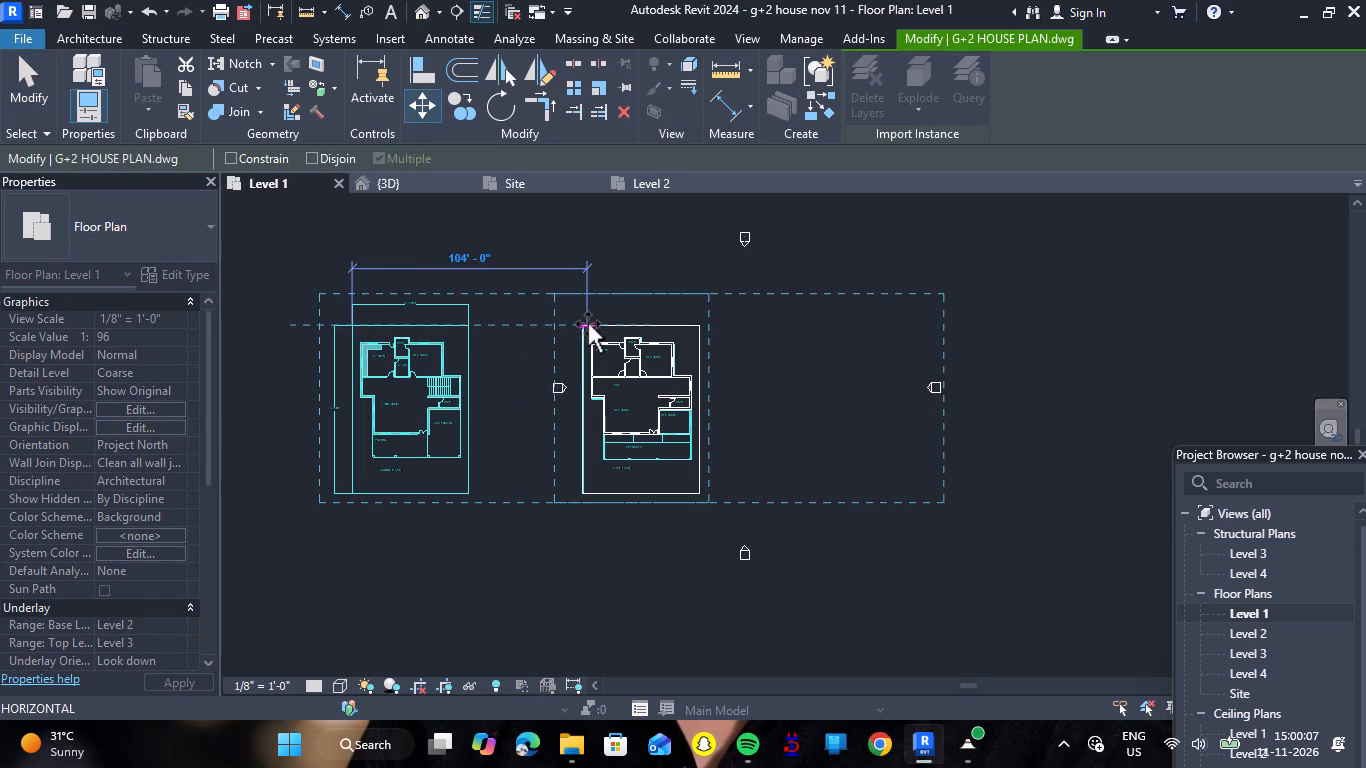
pyautogui.click(588, 324)
pyautogui.scroll(10, 607, 348)
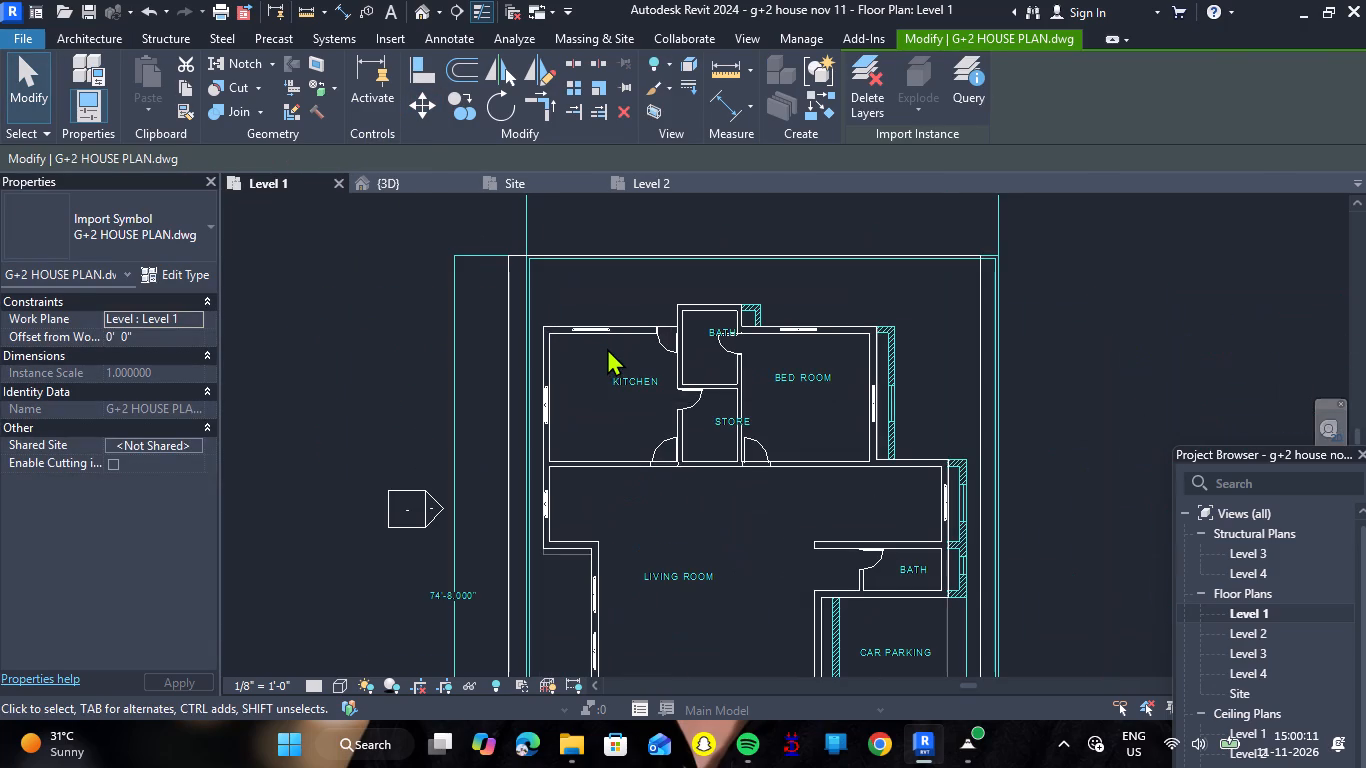
pyautogui.press('Left')
pyautogui.press('Left')
pyautogui.press('Left')
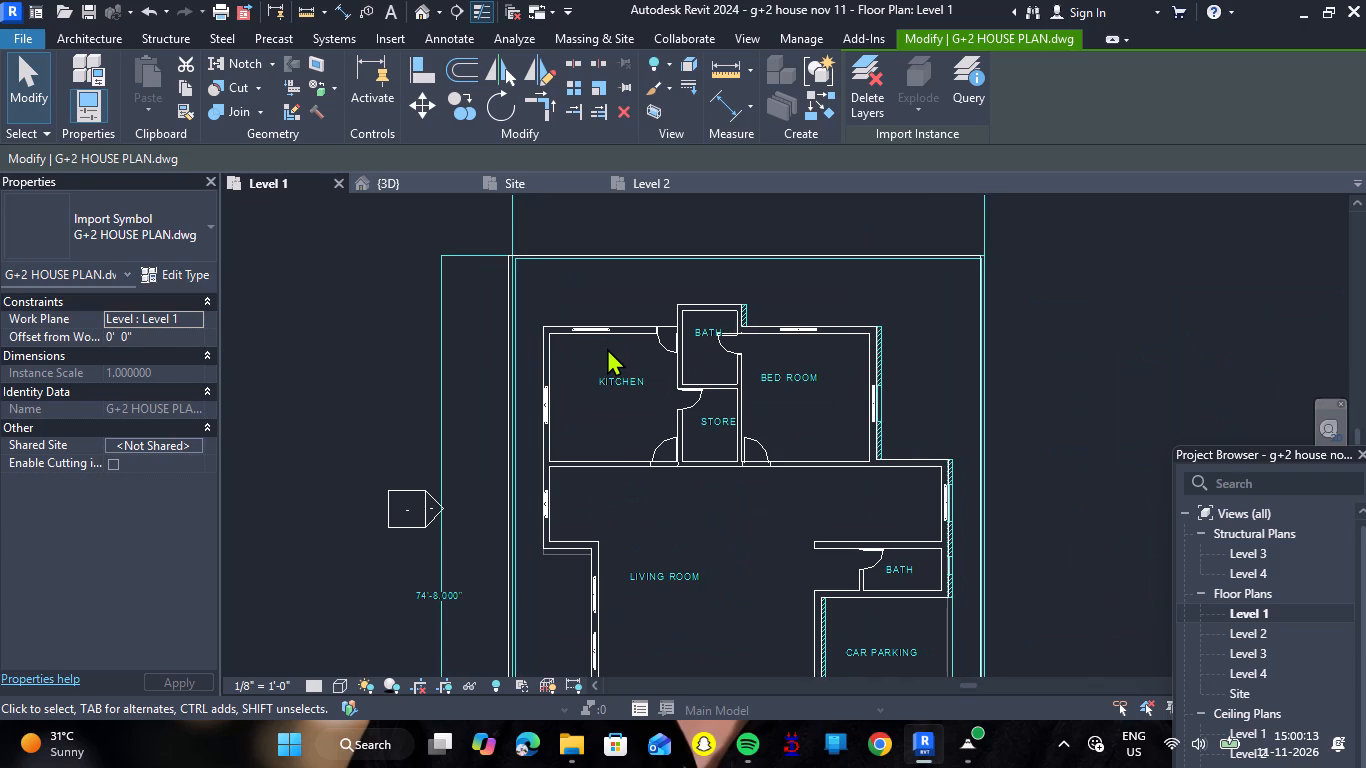
pyautogui.press('Left')
pyautogui.press('Right')
pyautogui.press('Left')
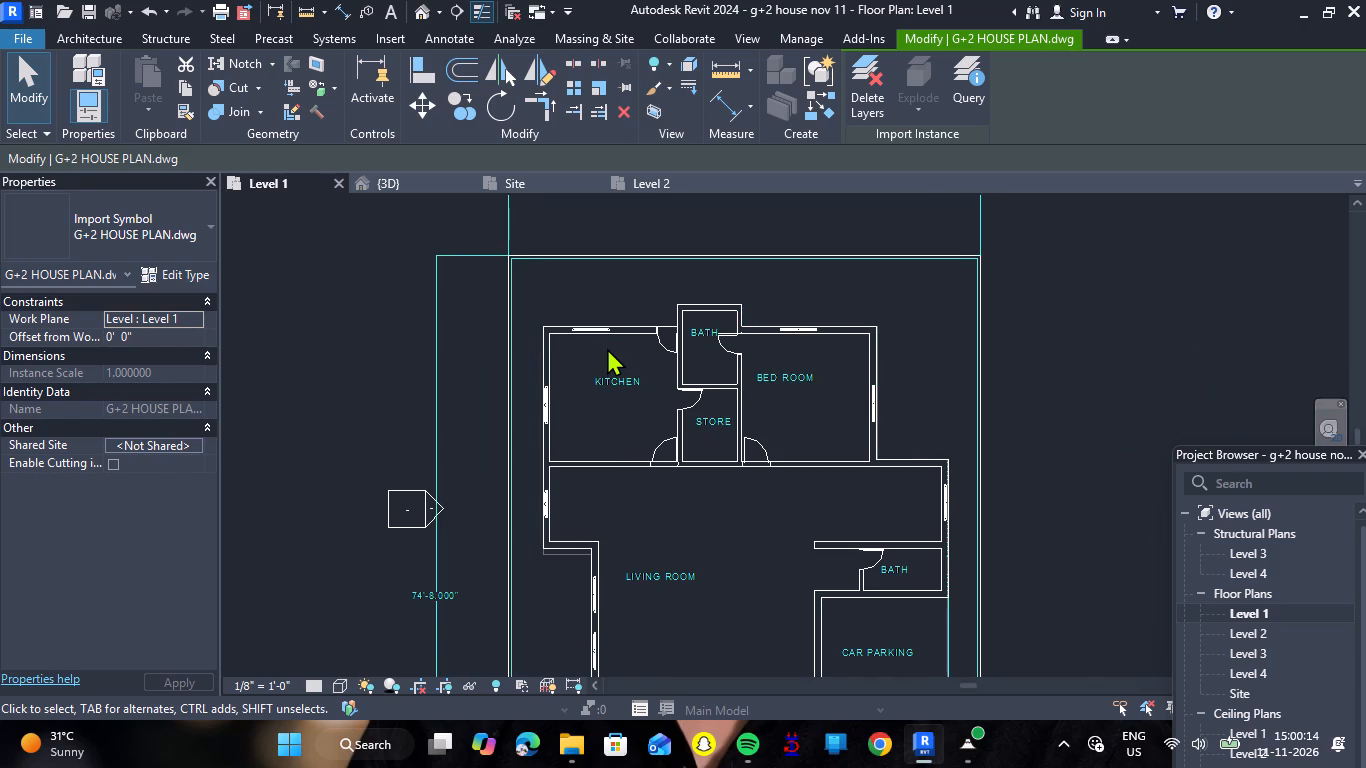
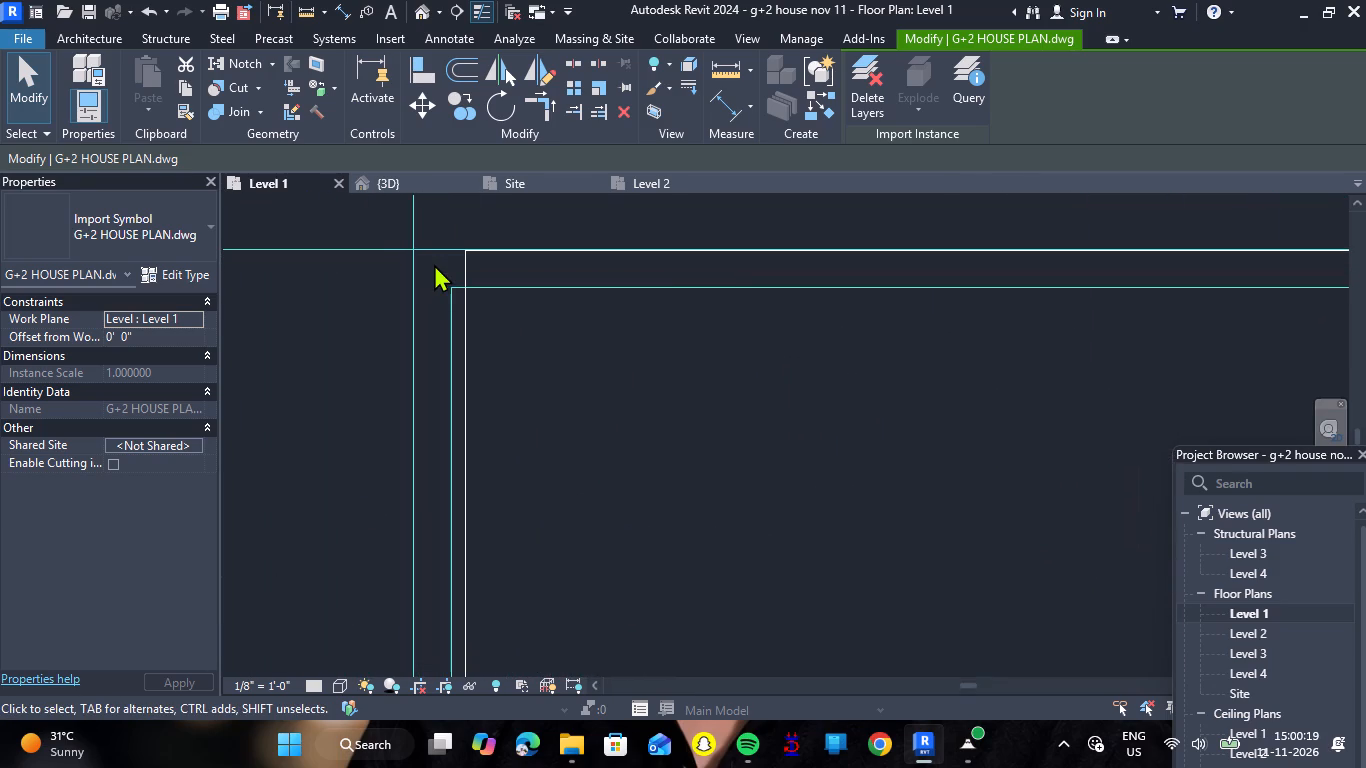
# Nudge the G+2 HOUSE PLAN.dwg import rightward and upward in small increments to align its plot outline corner with the modelled outline.
pyautogui.press('Right')
pyautogui.press('Right')
pyautogui.press('Right')
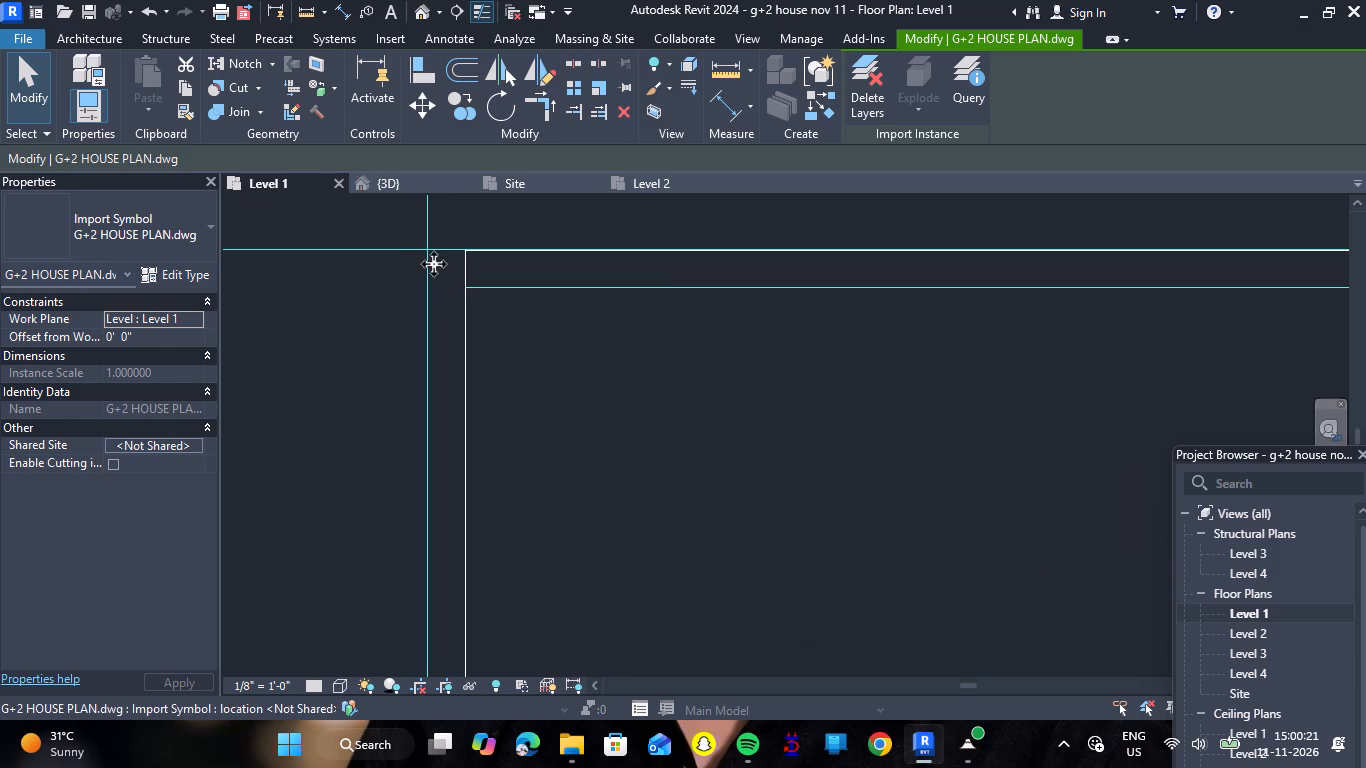
pyautogui.press('Up')
pyautogui.press('Up')
pyautogui.press('Right')
pyautogui.press('Right')
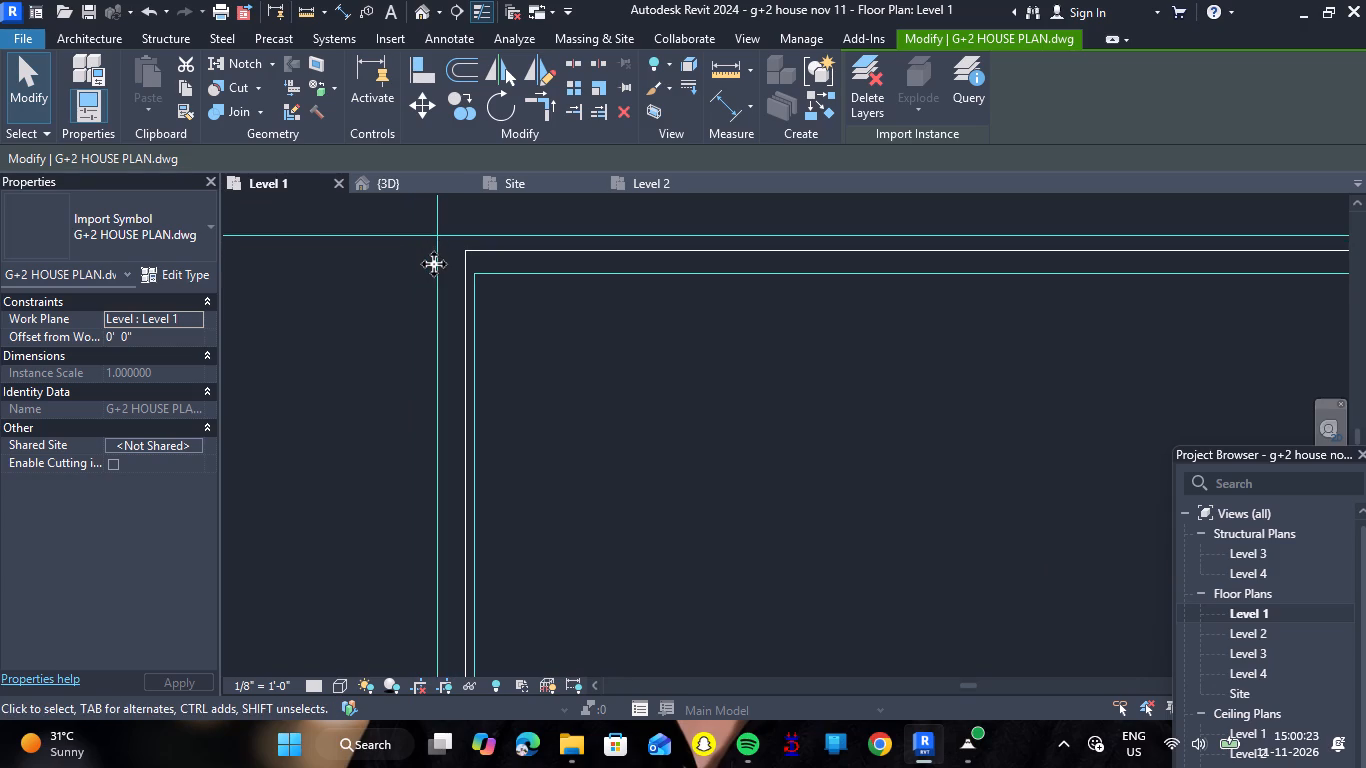
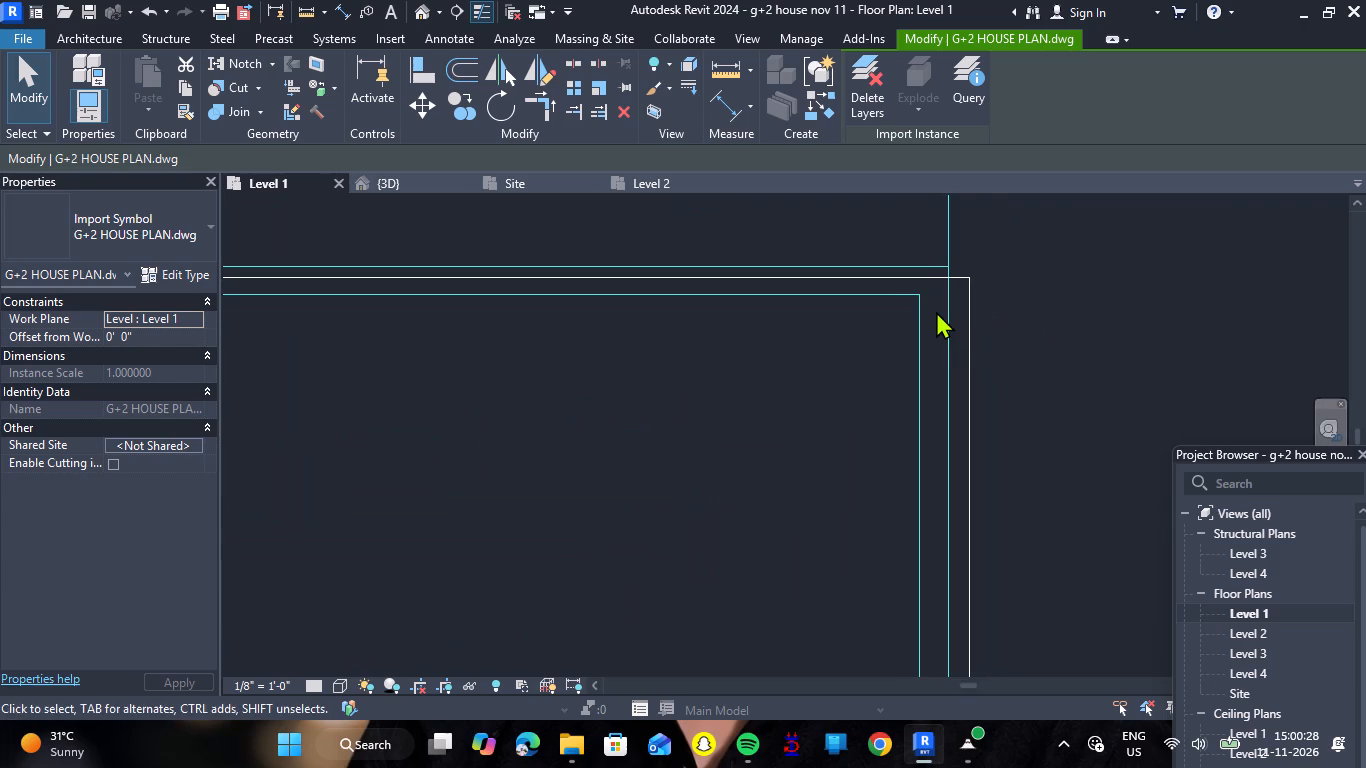
# Nudge the G+2 HOUSE PLAN.dwg import right and down until its plot outline corner meets the modelled outline corner.
pyautogui.press('Right')
pyautogui.press('Right')
pyautogui.press('Right')
pyautogui.press('Right')
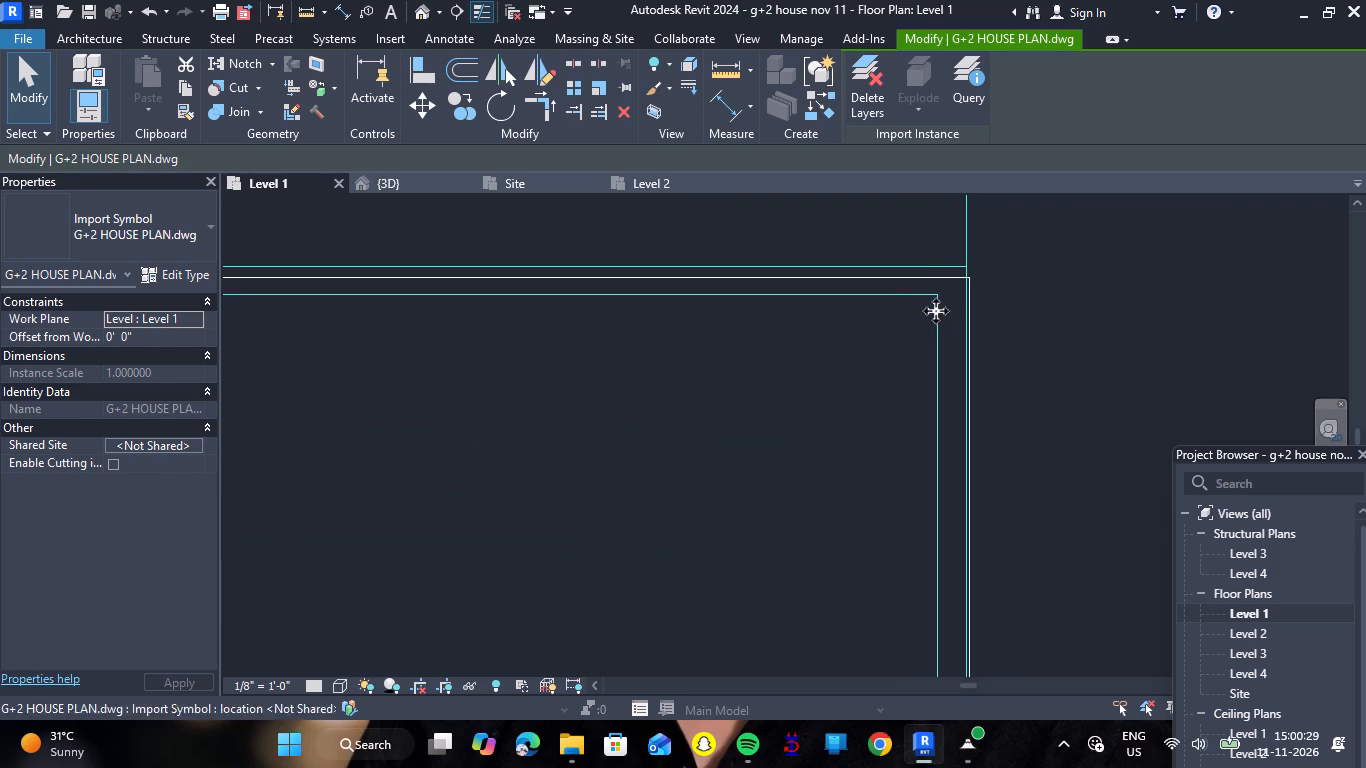
pyautogui.press('Right')
pyautogui.press('Down')
pyautogui.press('Down')
pyautogui.press('Down')
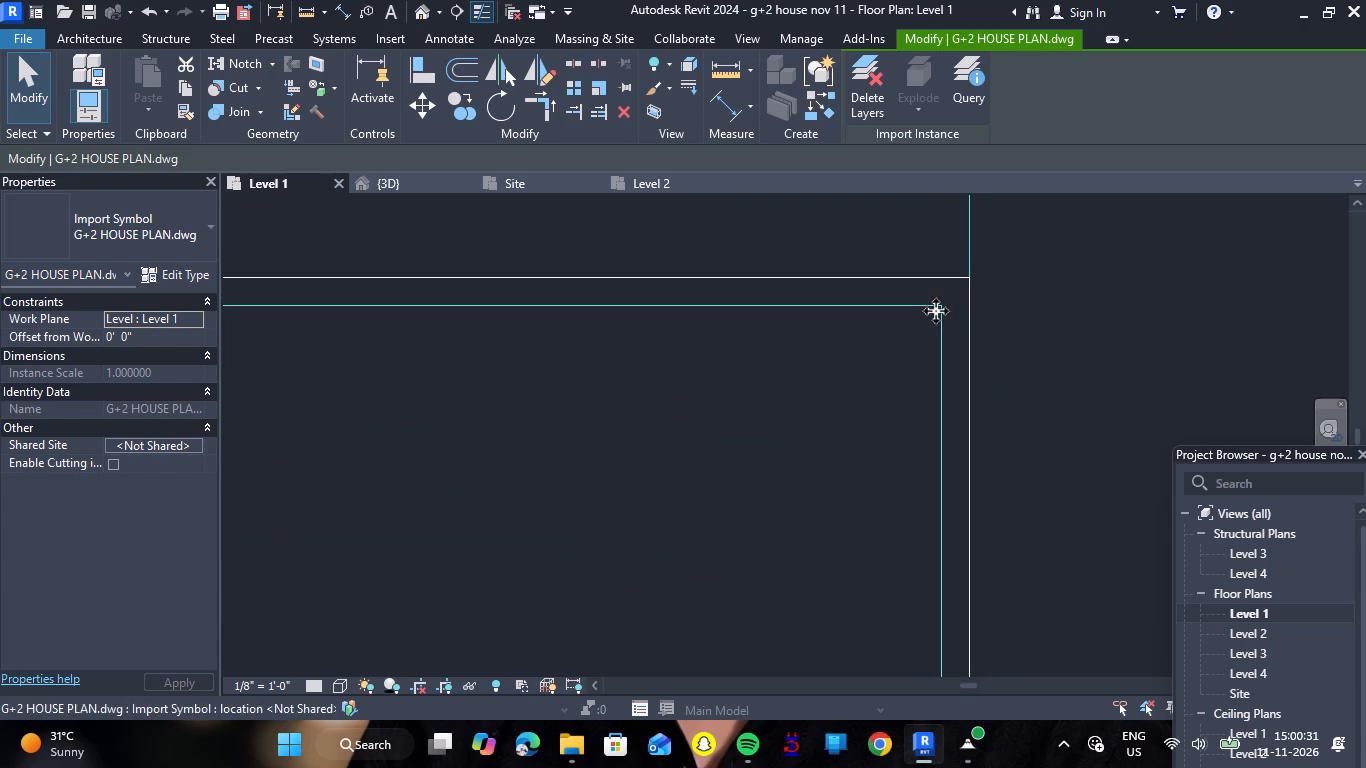
pyautogui.press('Escape')
# Examine the CAD plan's alignment with the house model in the Level 1 plan and the 3D view.
pyautogui.scroll(-8, 949, 298)
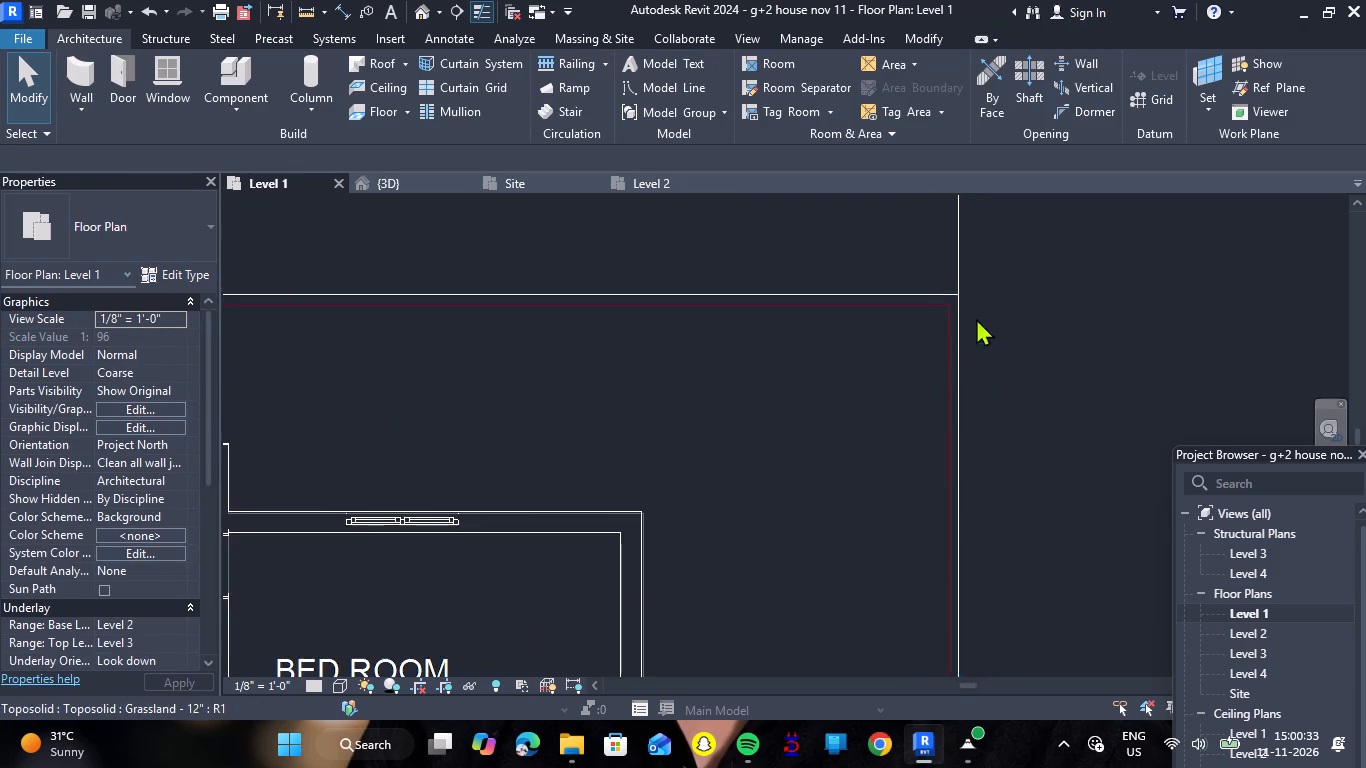
pyautogui.scroll(-13, 1016, 341)
pyautogui.scroll(-5, 958, 587)
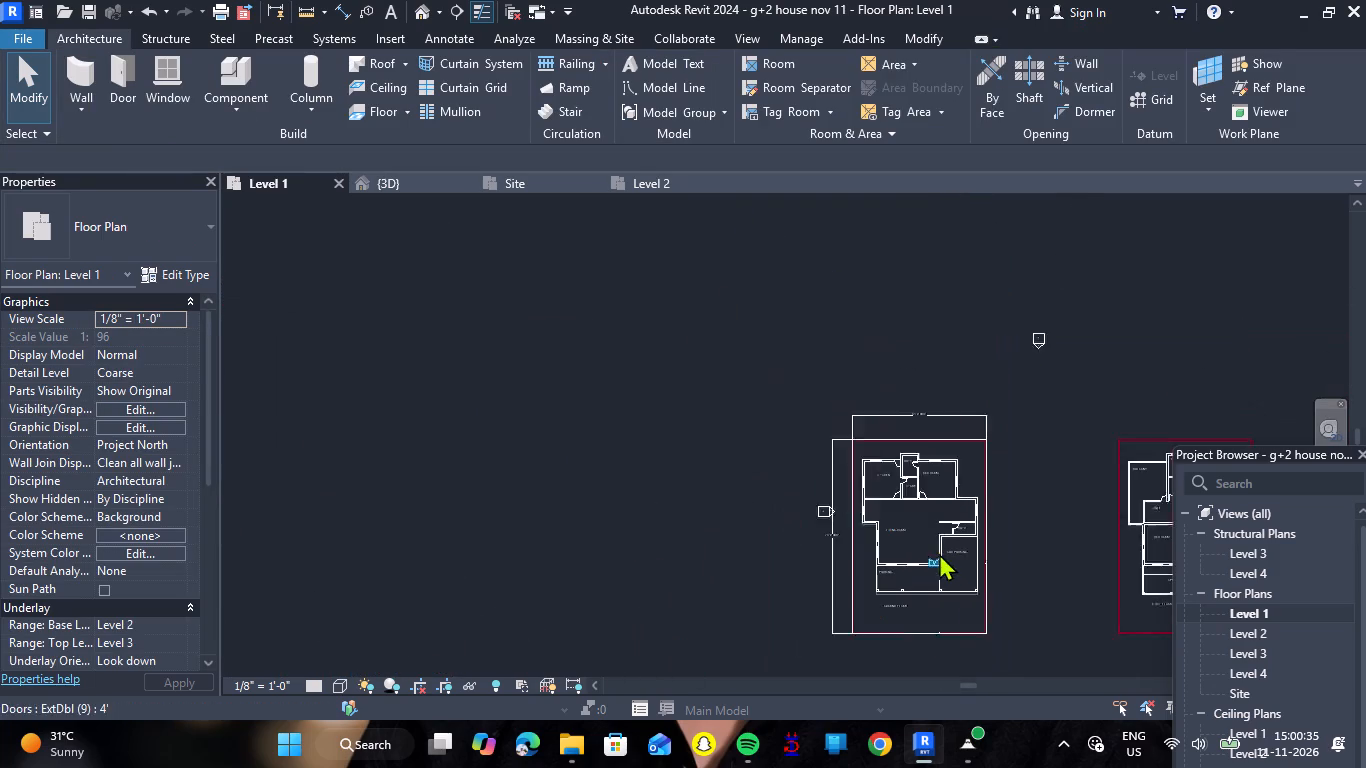
pyautogui.click(383, 182)
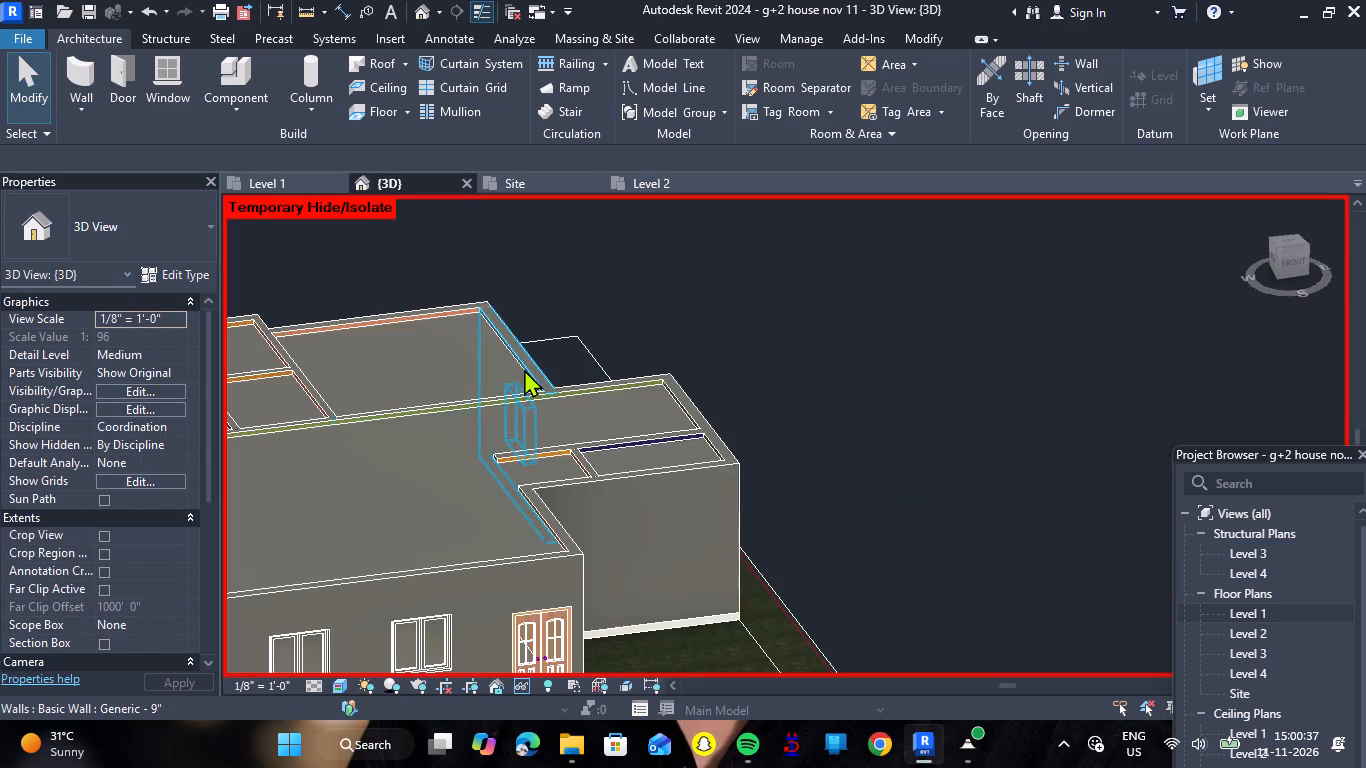
pyautogui.scroll(-5, 524, 369)
pyautogui.scroll(10, 544, 383)
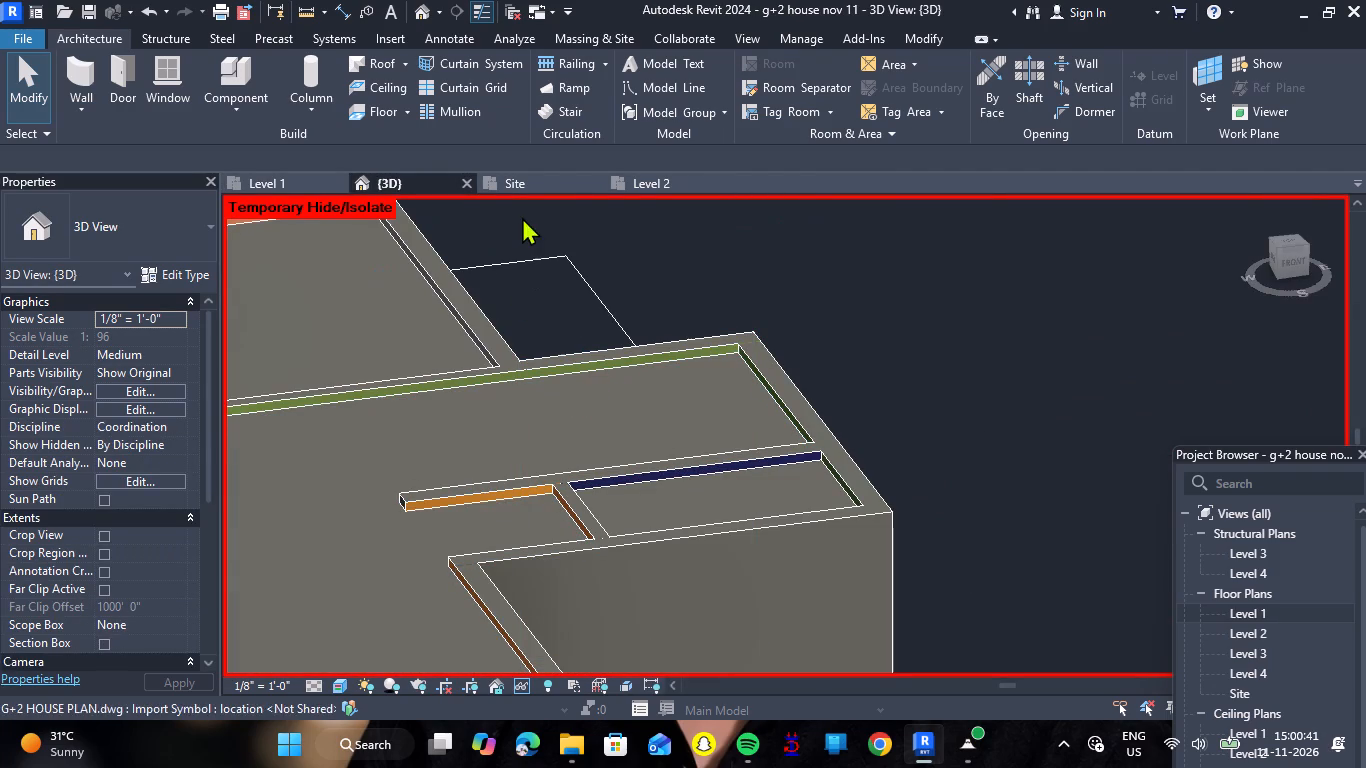
pyautogui.click(291, 173)
pyautogui.scroll(-5, 667, 426)
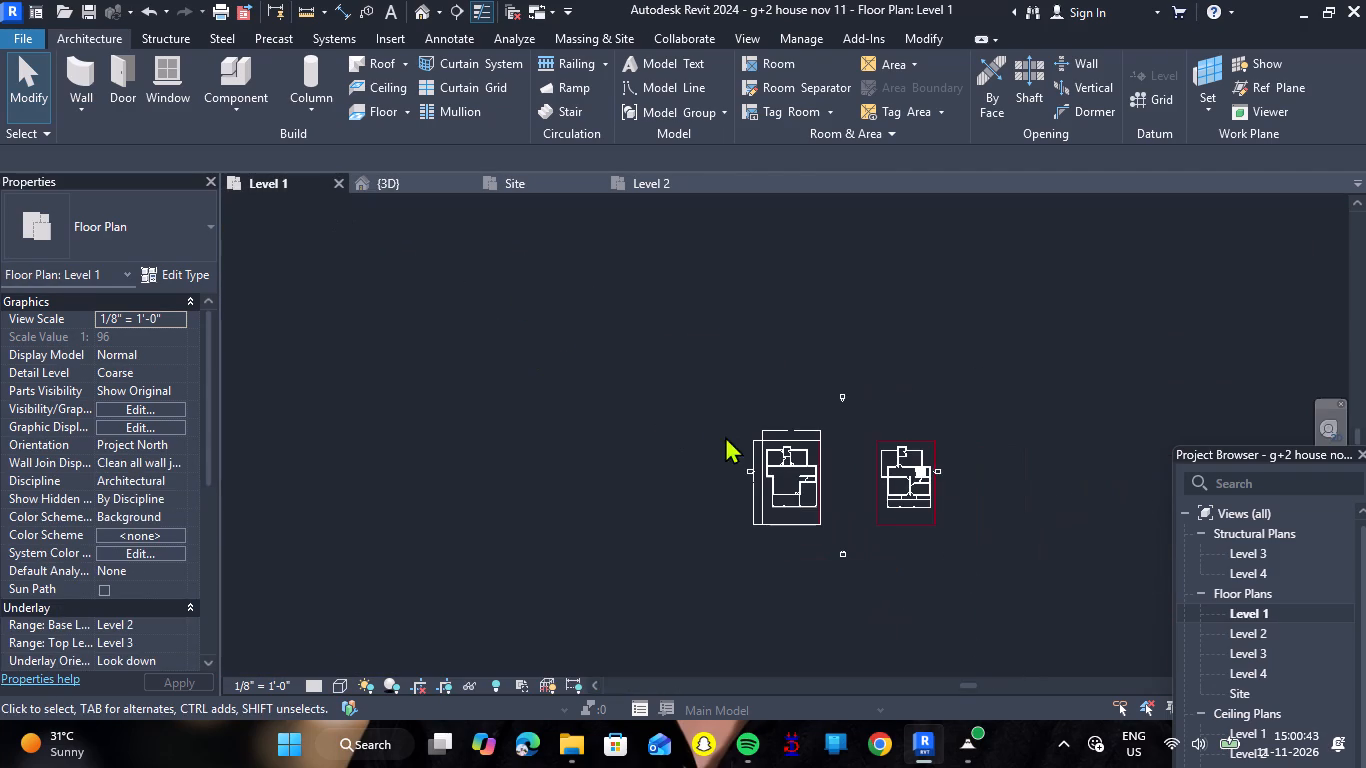
pyautogui.scroll(8, 814, 467)
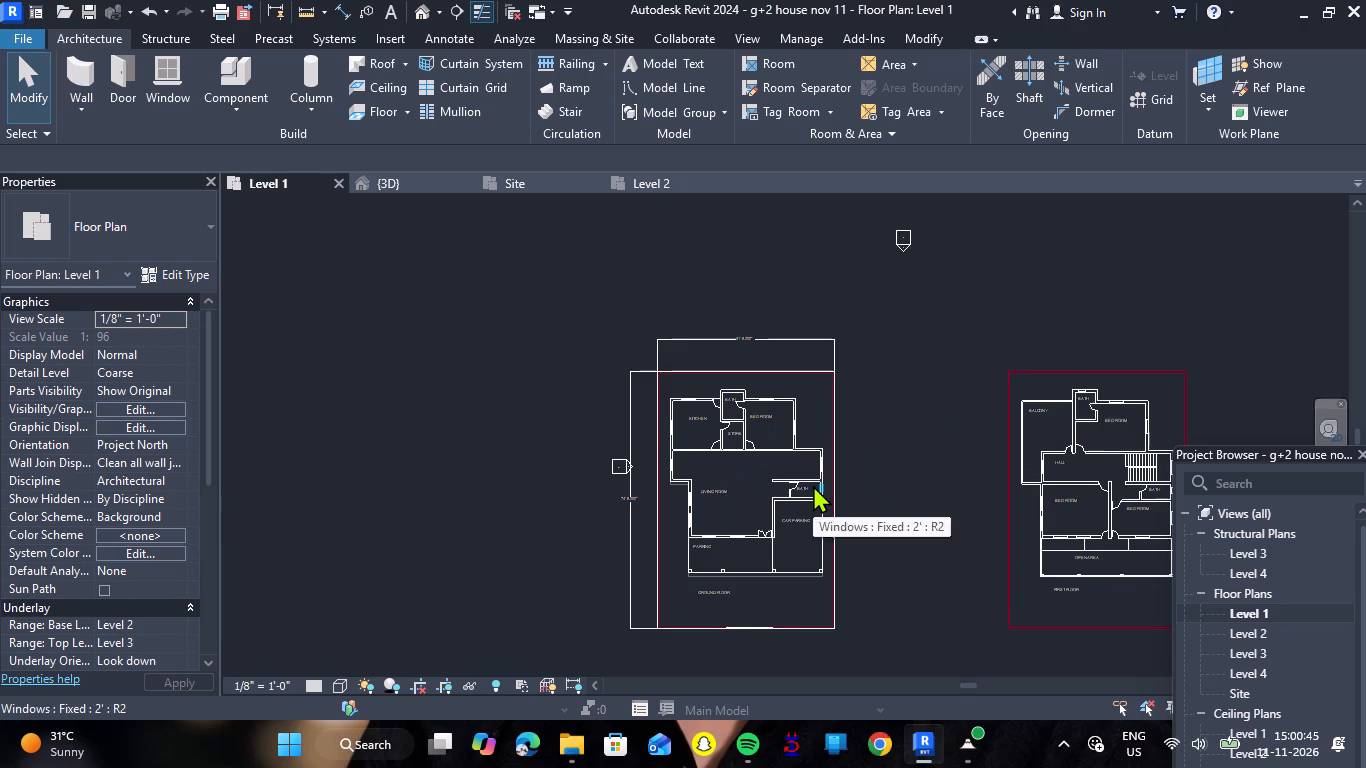
pyautogui.scroll(-7, 810, 486)
pyautogui.scroll(6, 951, 497)
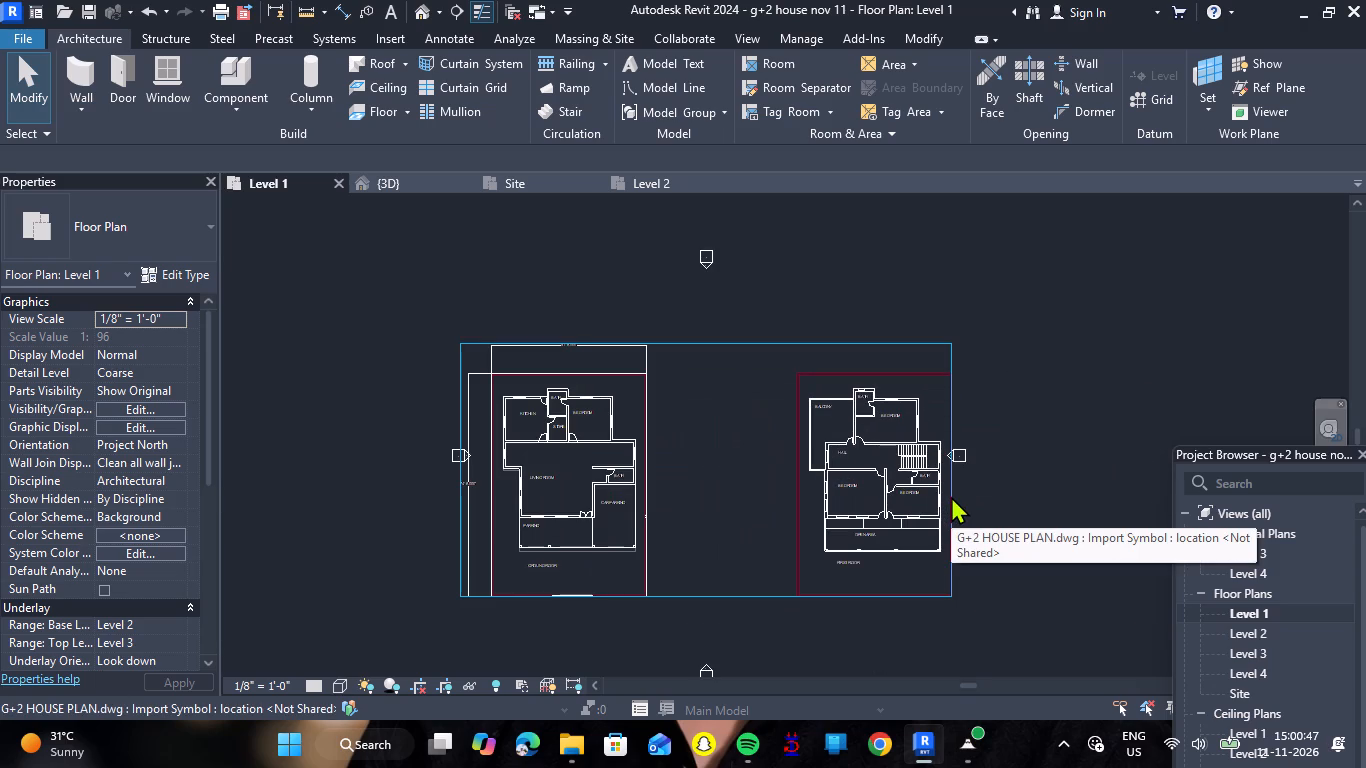
pyautogui.scroll(3, 951, 496)
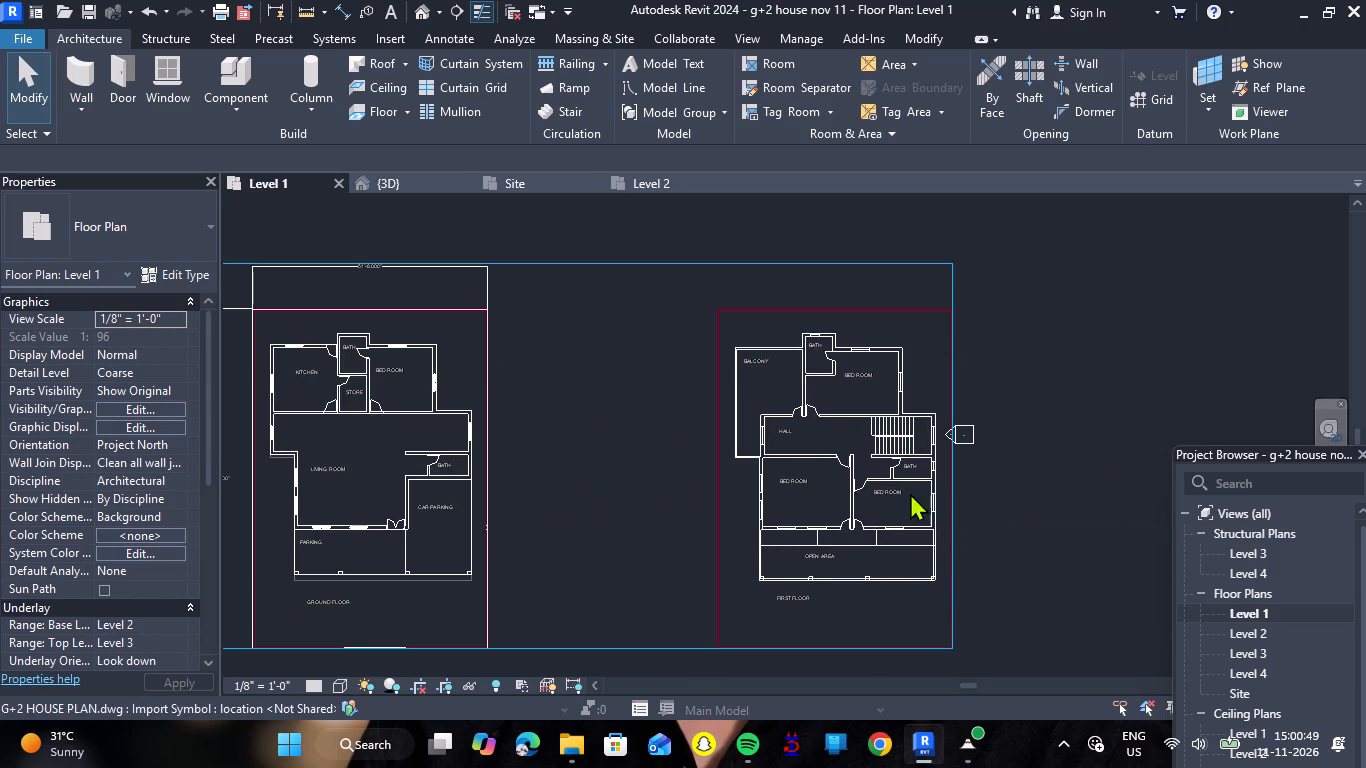
pyautogui.scroll(-7, 363, 416)
pyautogui.scroll(5, 287, 398)
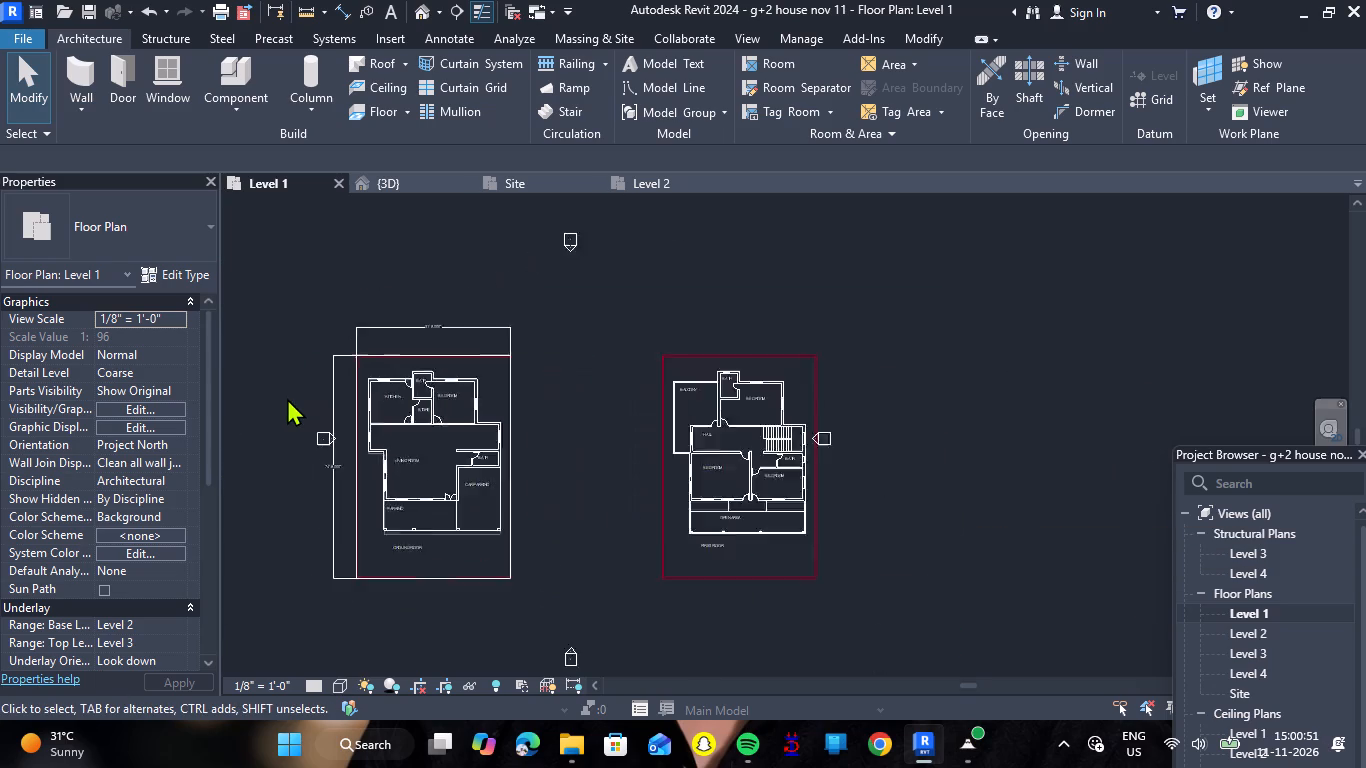
pyautogui.scroll(1, 287, 398)
# Reset temporary hiding on Level 1 and set its visual style to Wireframe.
pyautogui.write('hr')
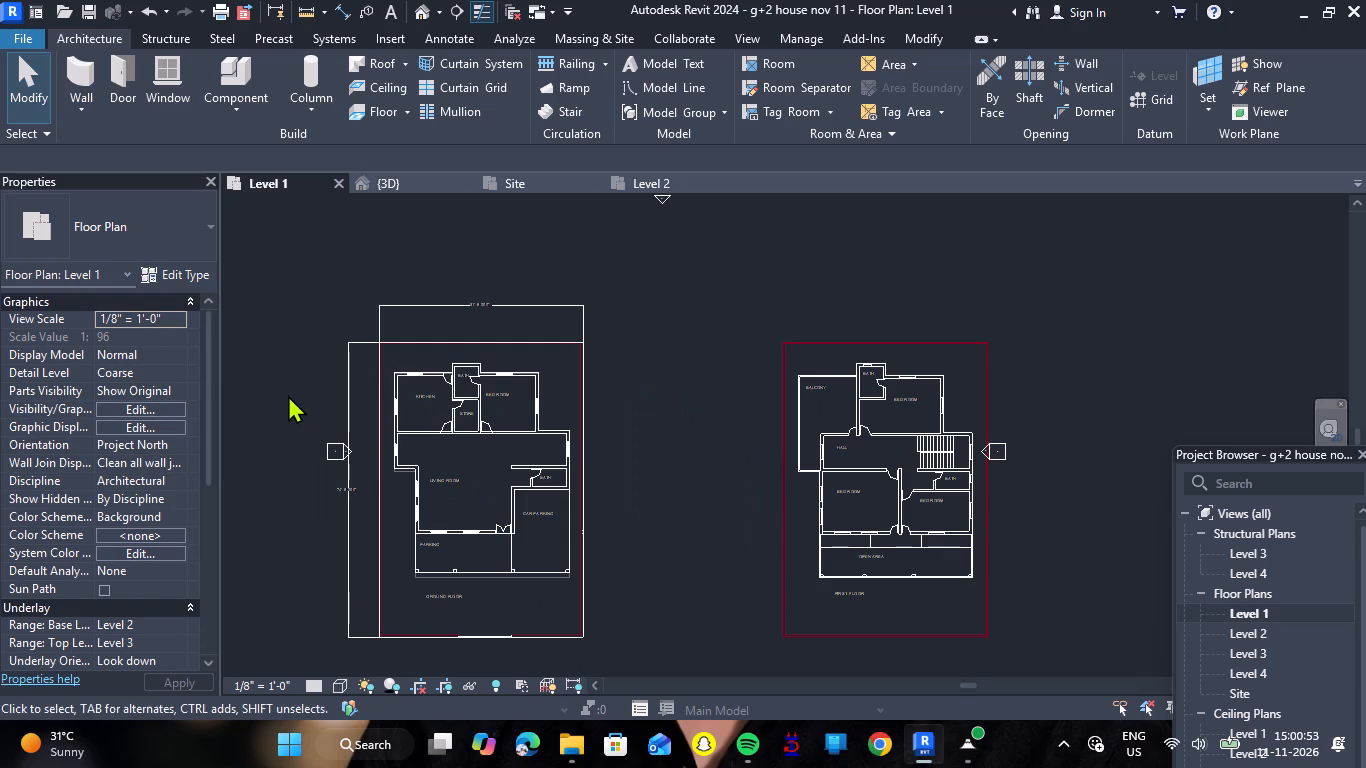
pyautogui.scroll(5, 543, 445)
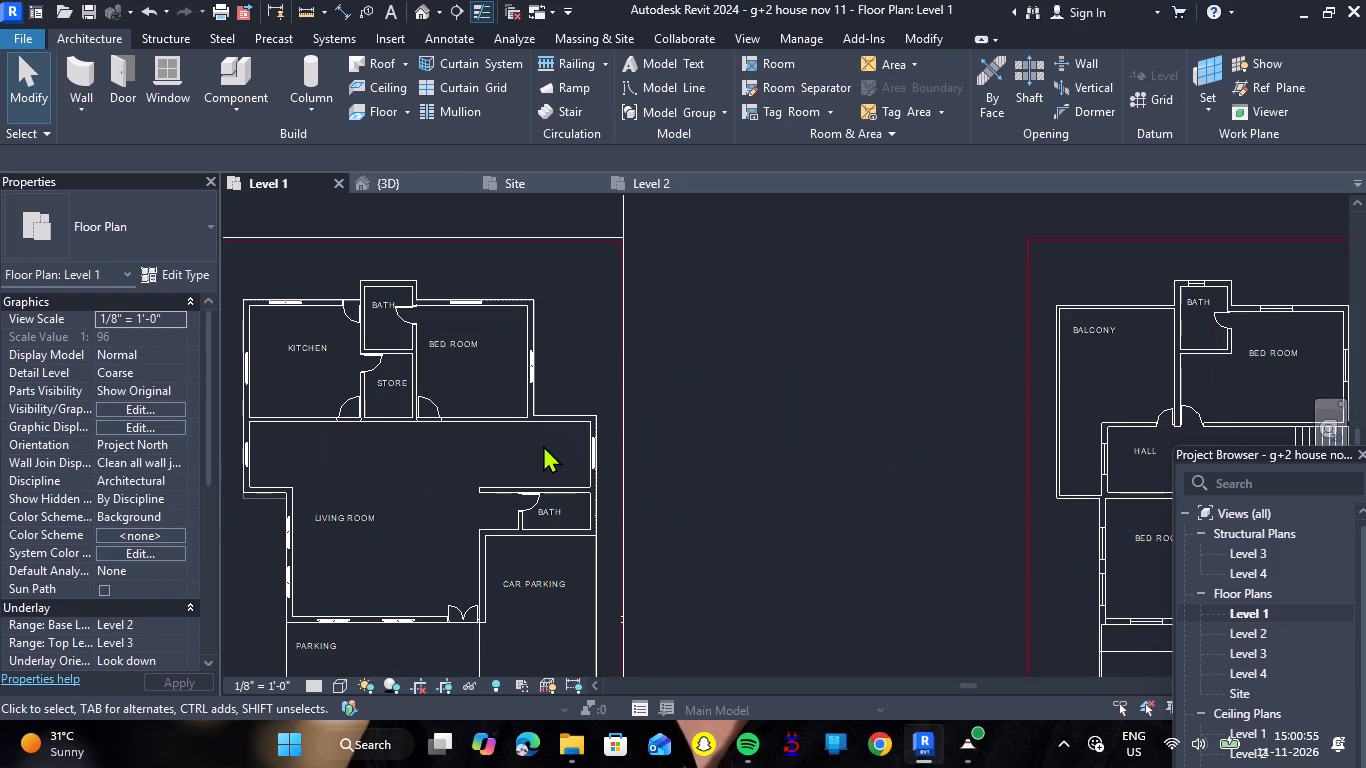
pyautogui.scroll(-3, 543, 445)
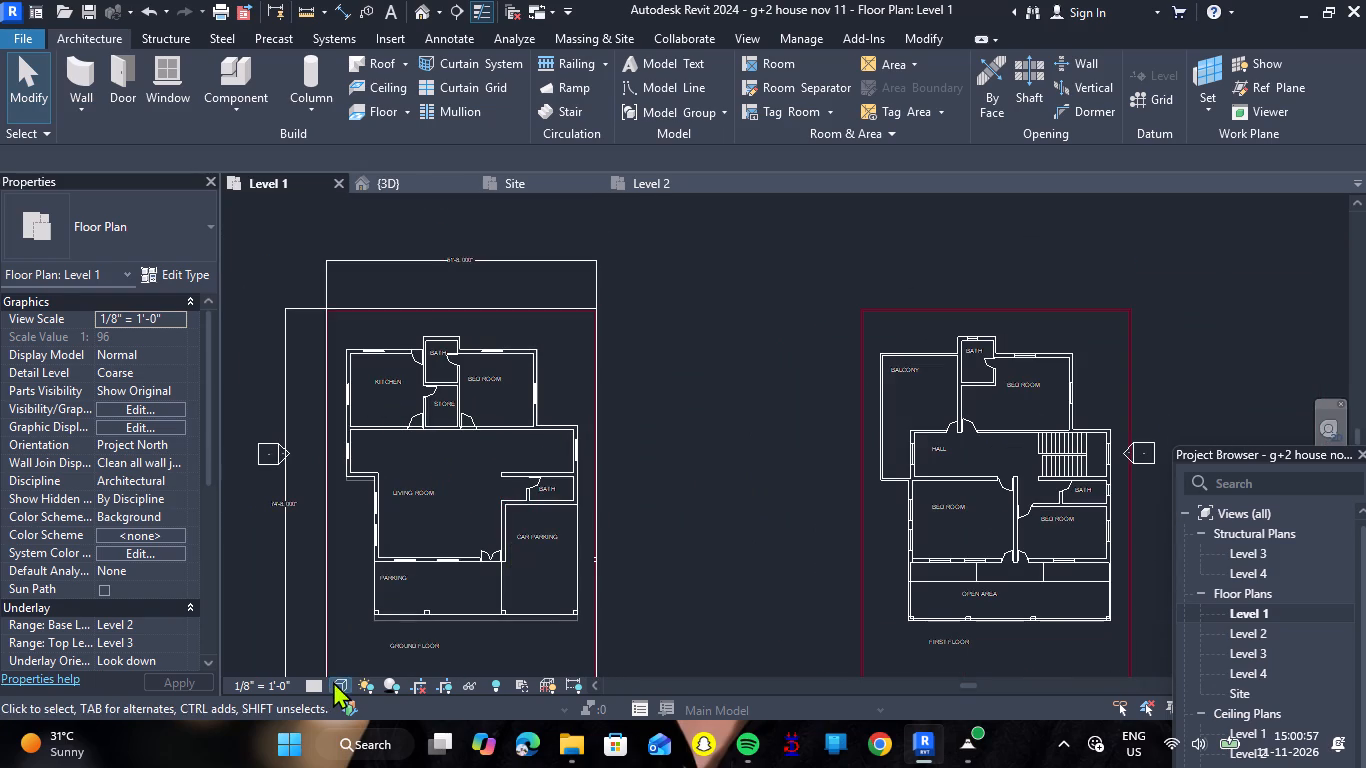
pyautogui.click(333, 681)
pyautogui.click(366, 562)
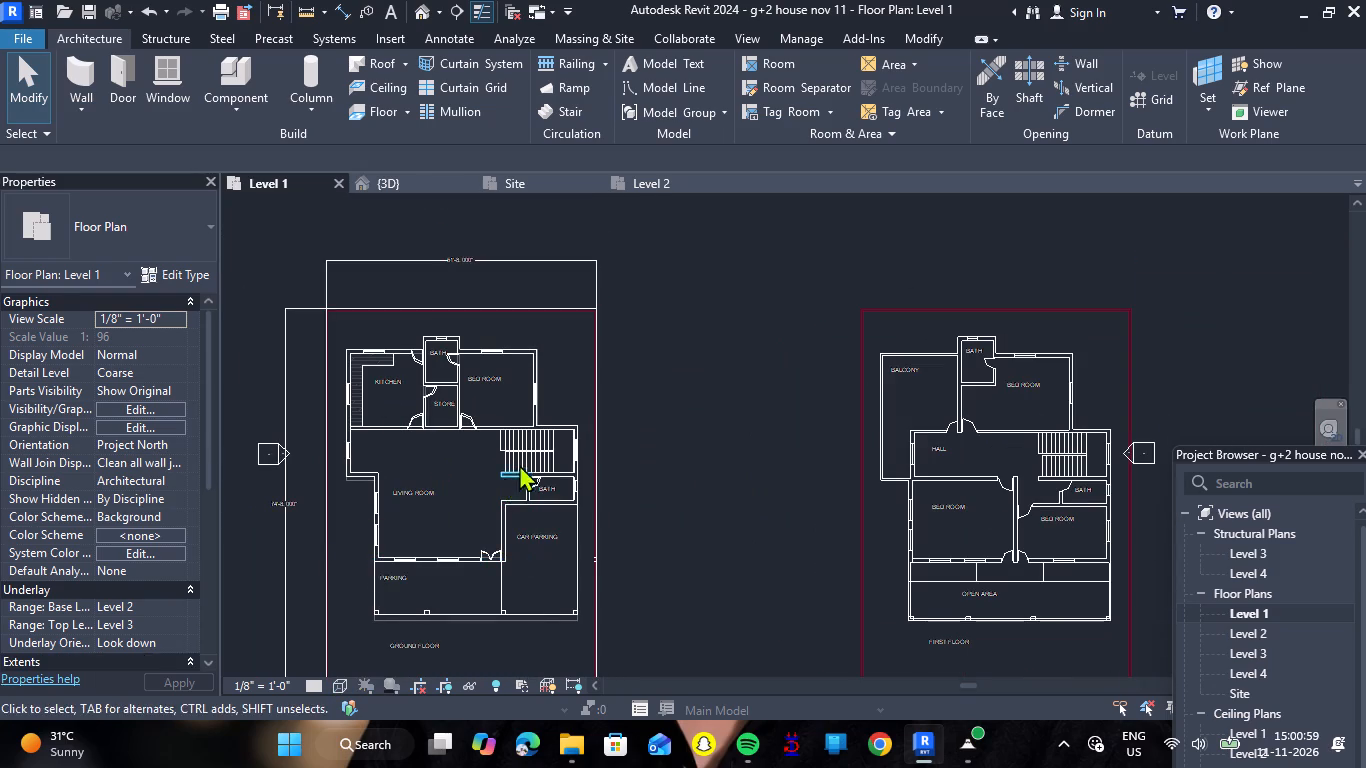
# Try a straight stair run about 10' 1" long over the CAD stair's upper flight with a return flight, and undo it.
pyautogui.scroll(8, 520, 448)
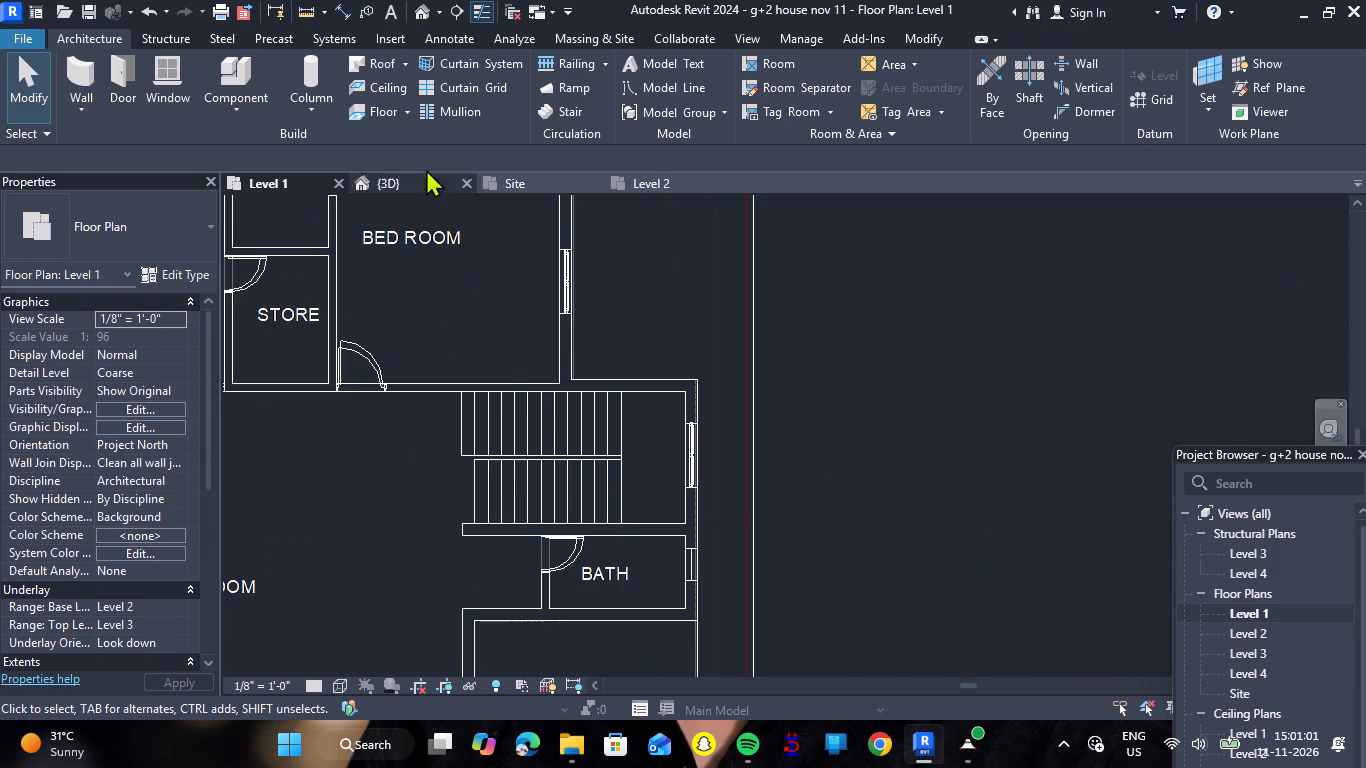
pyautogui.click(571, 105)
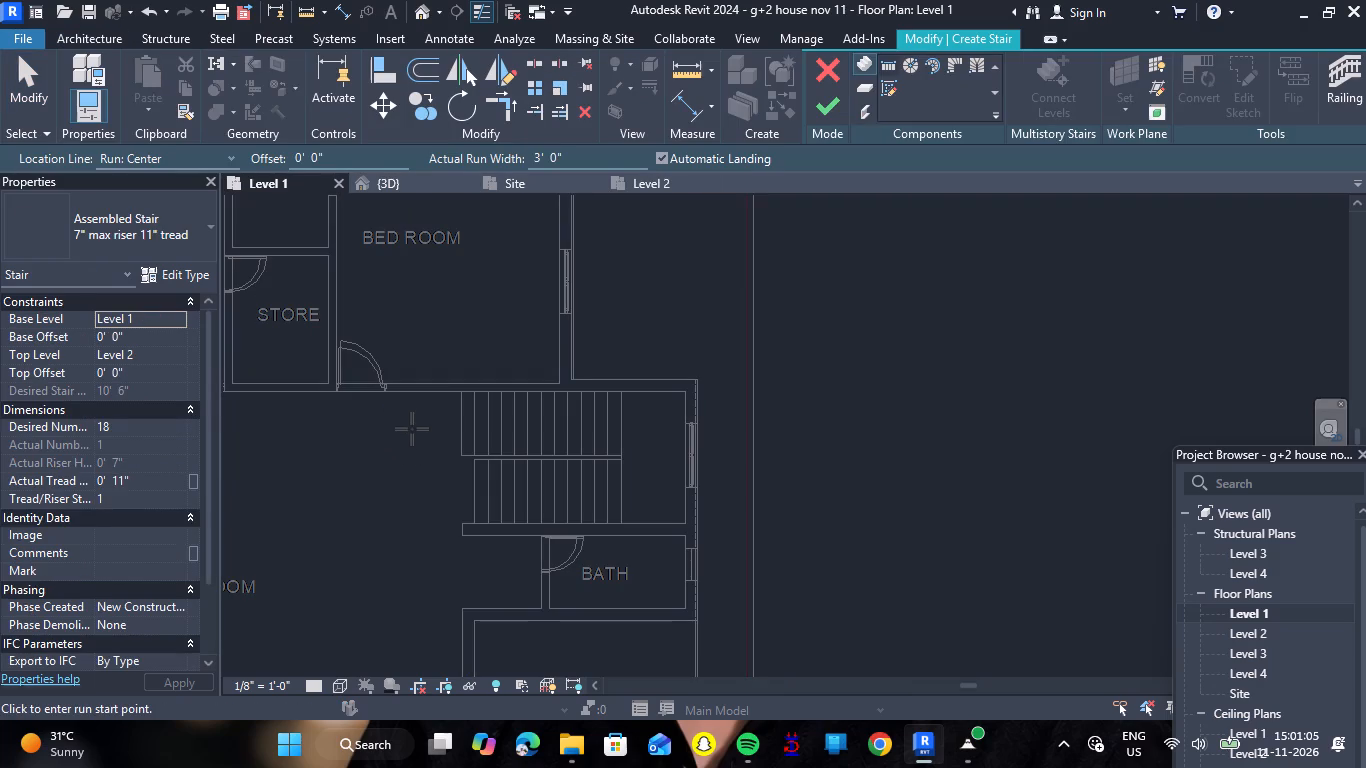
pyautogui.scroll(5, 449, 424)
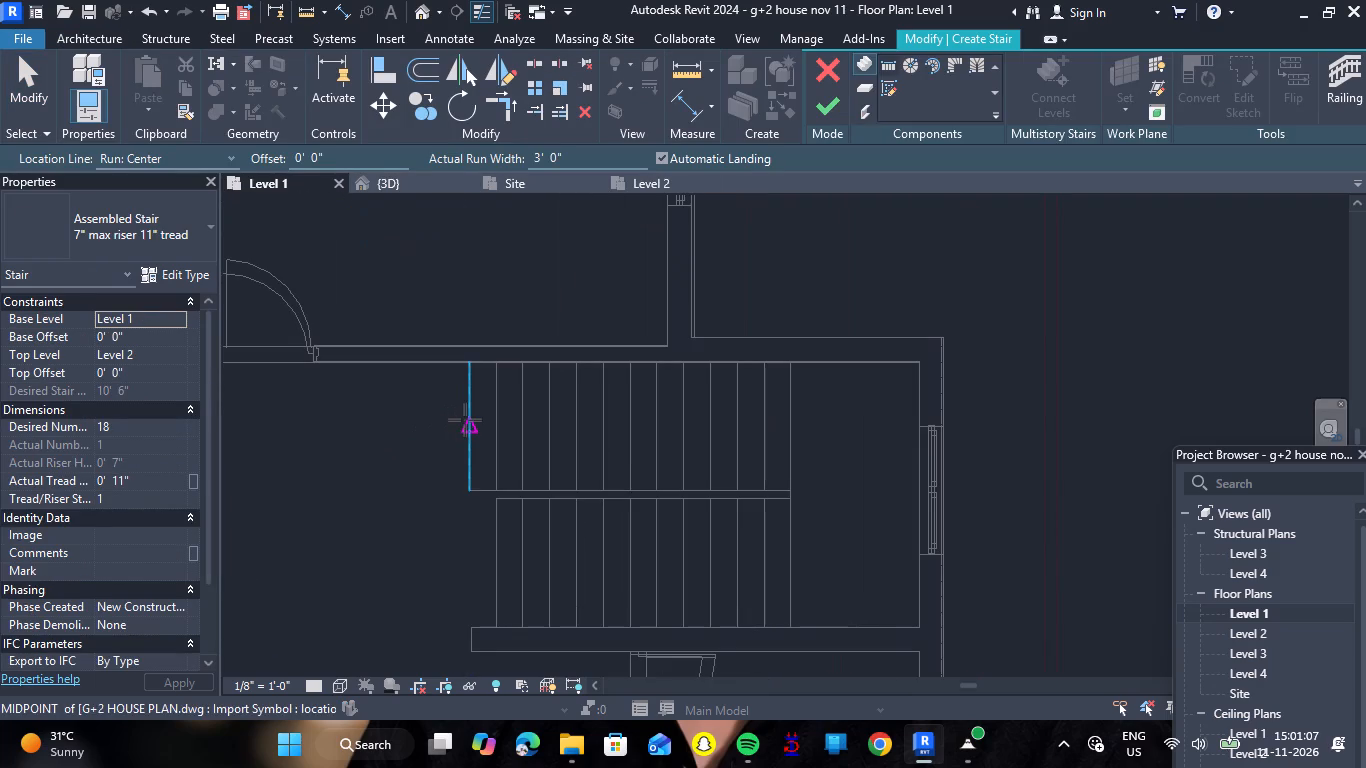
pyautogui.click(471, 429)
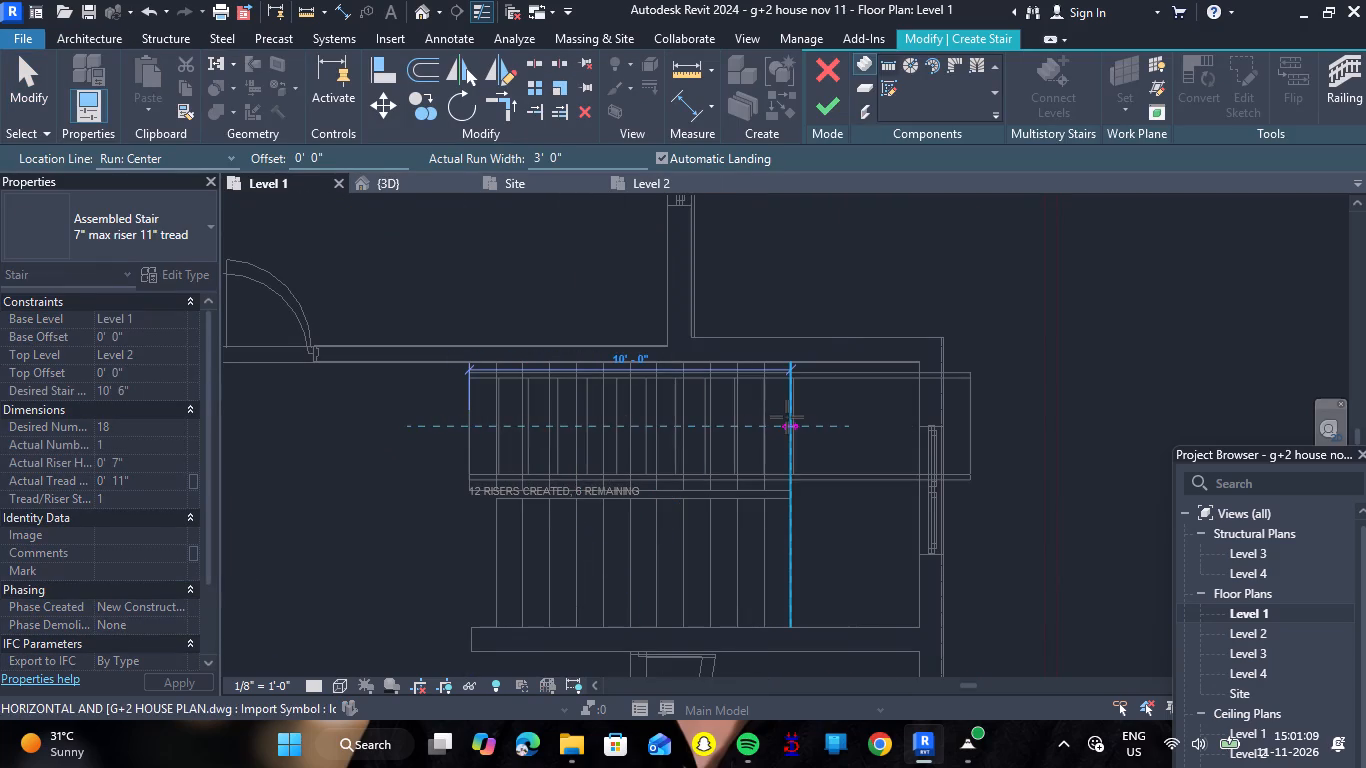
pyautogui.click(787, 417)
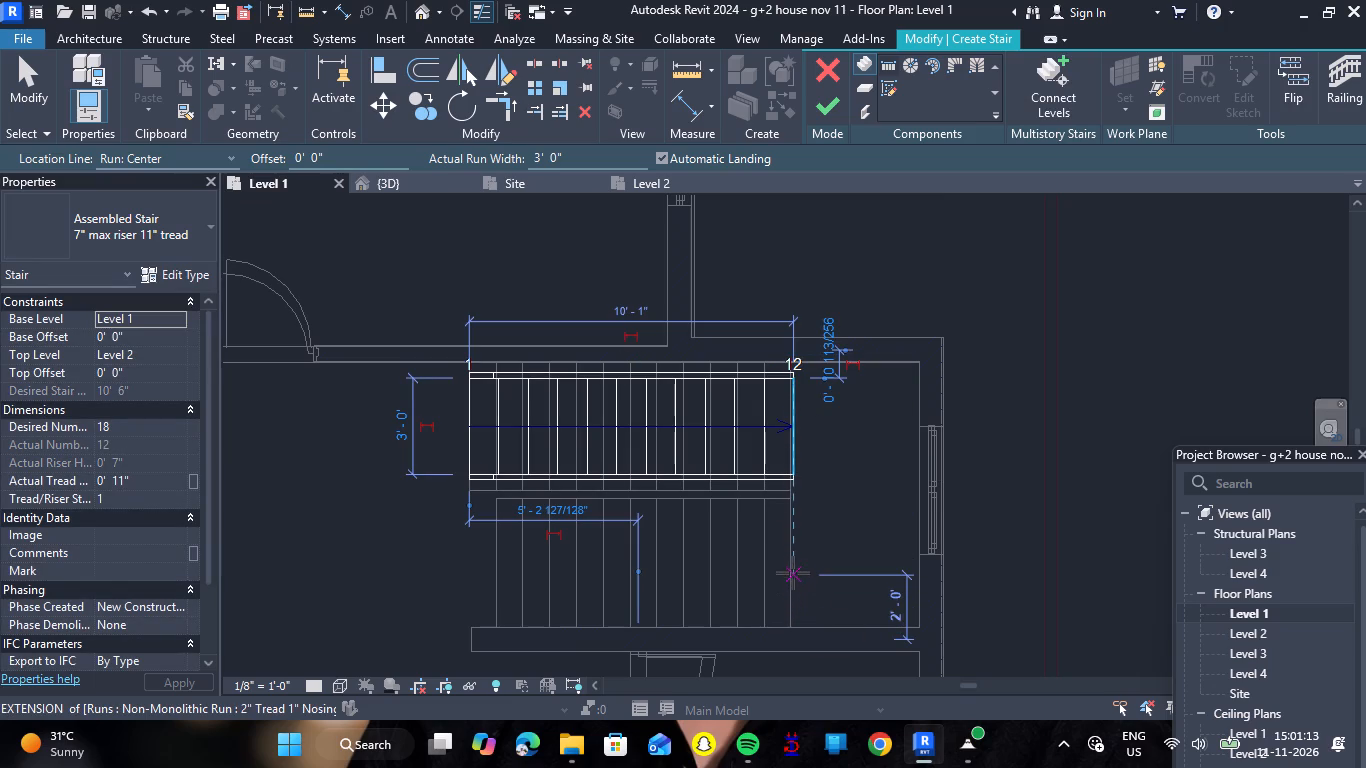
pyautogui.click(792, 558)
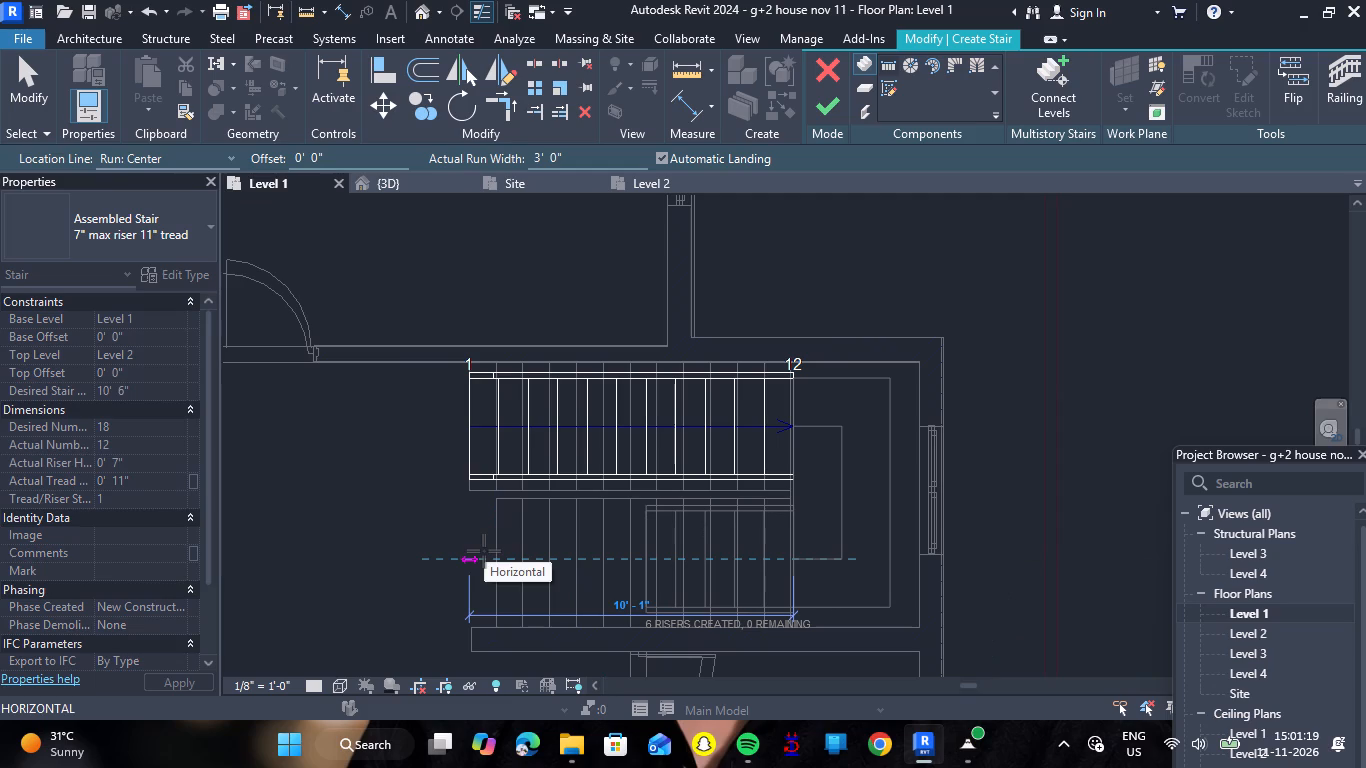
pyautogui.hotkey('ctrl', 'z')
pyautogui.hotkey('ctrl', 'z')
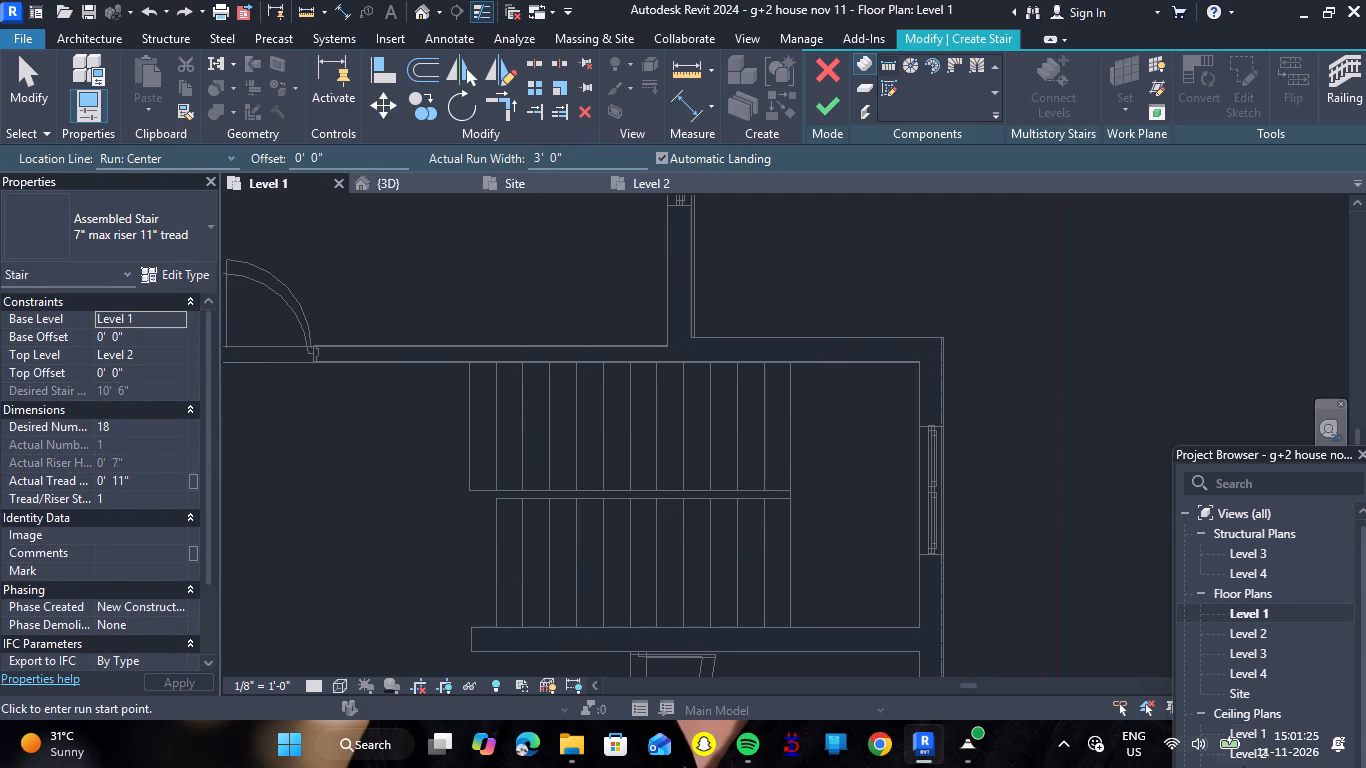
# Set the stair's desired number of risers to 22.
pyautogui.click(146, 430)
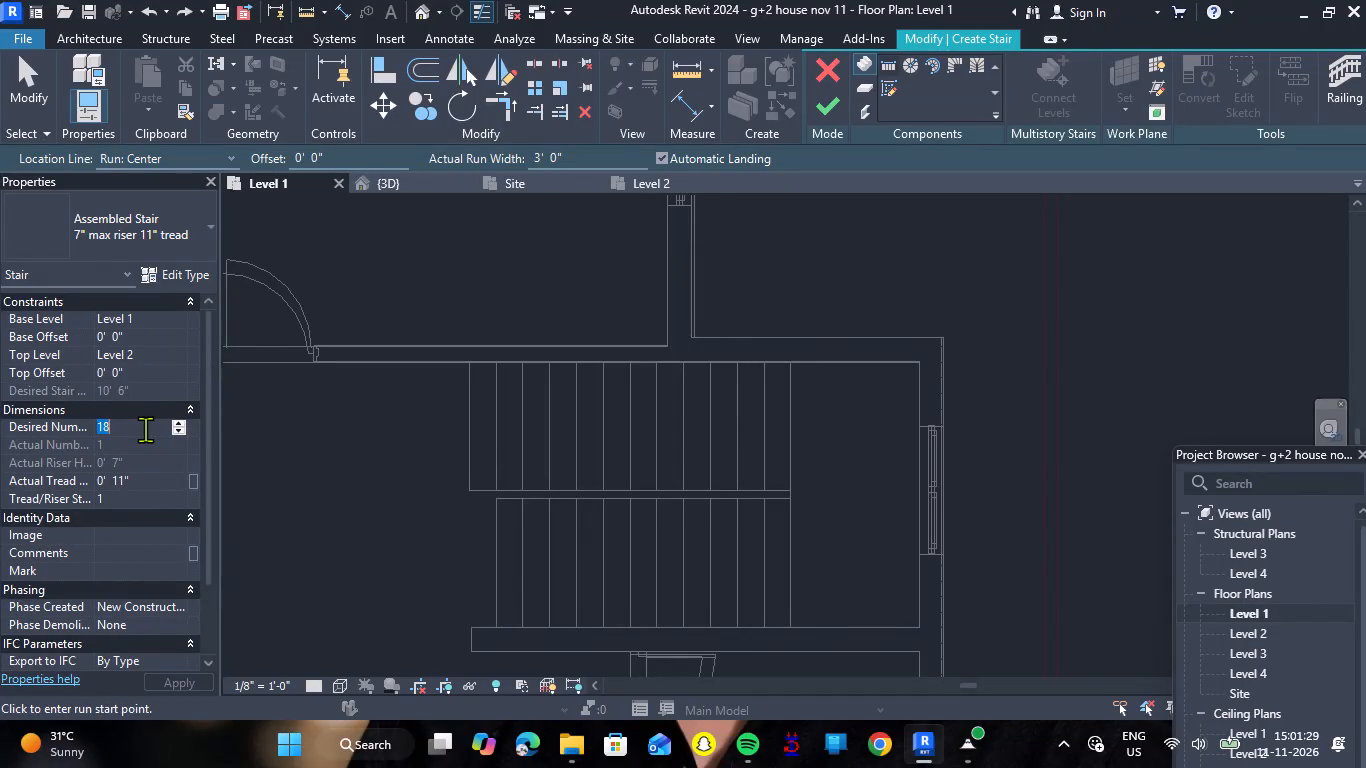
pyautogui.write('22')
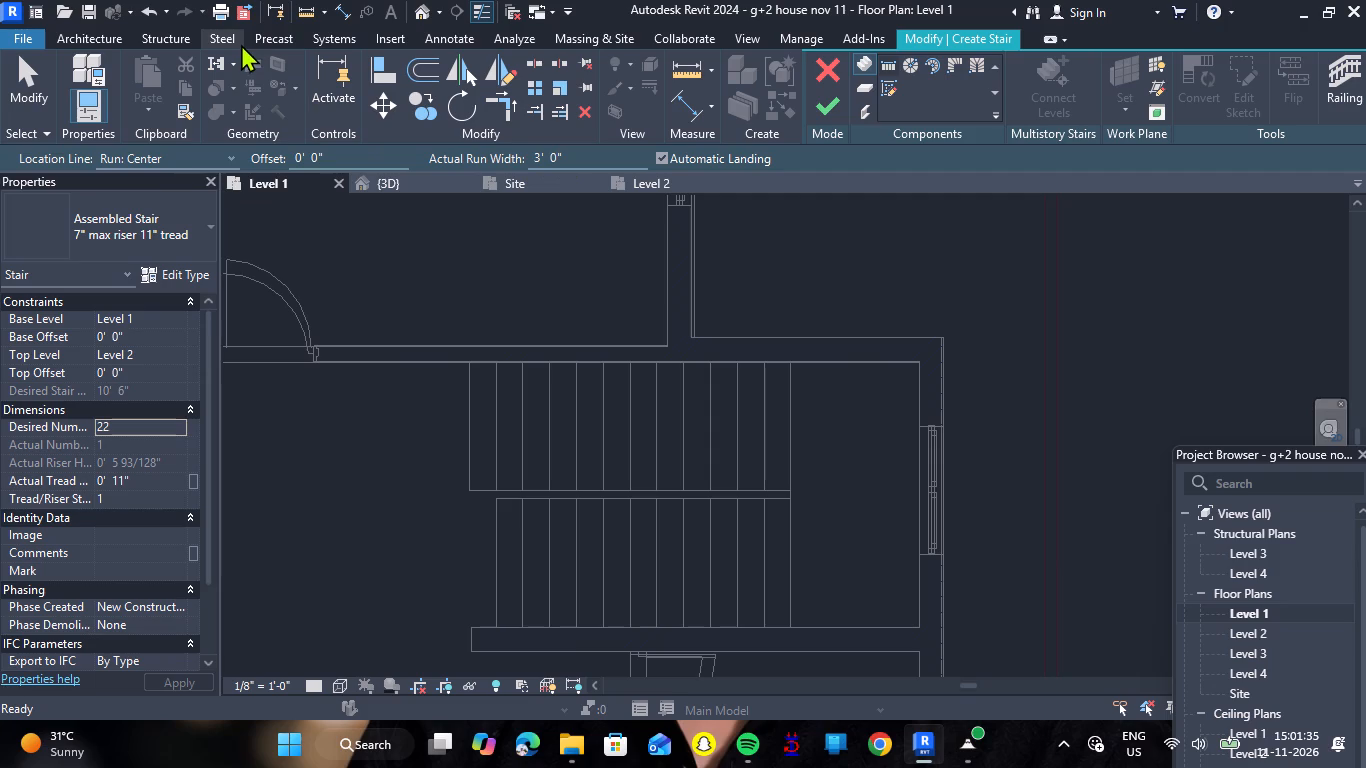
# Measure the width of the CAD stair's upper flight and discard the unfinished stair.
pyautogui.click(302, 10)
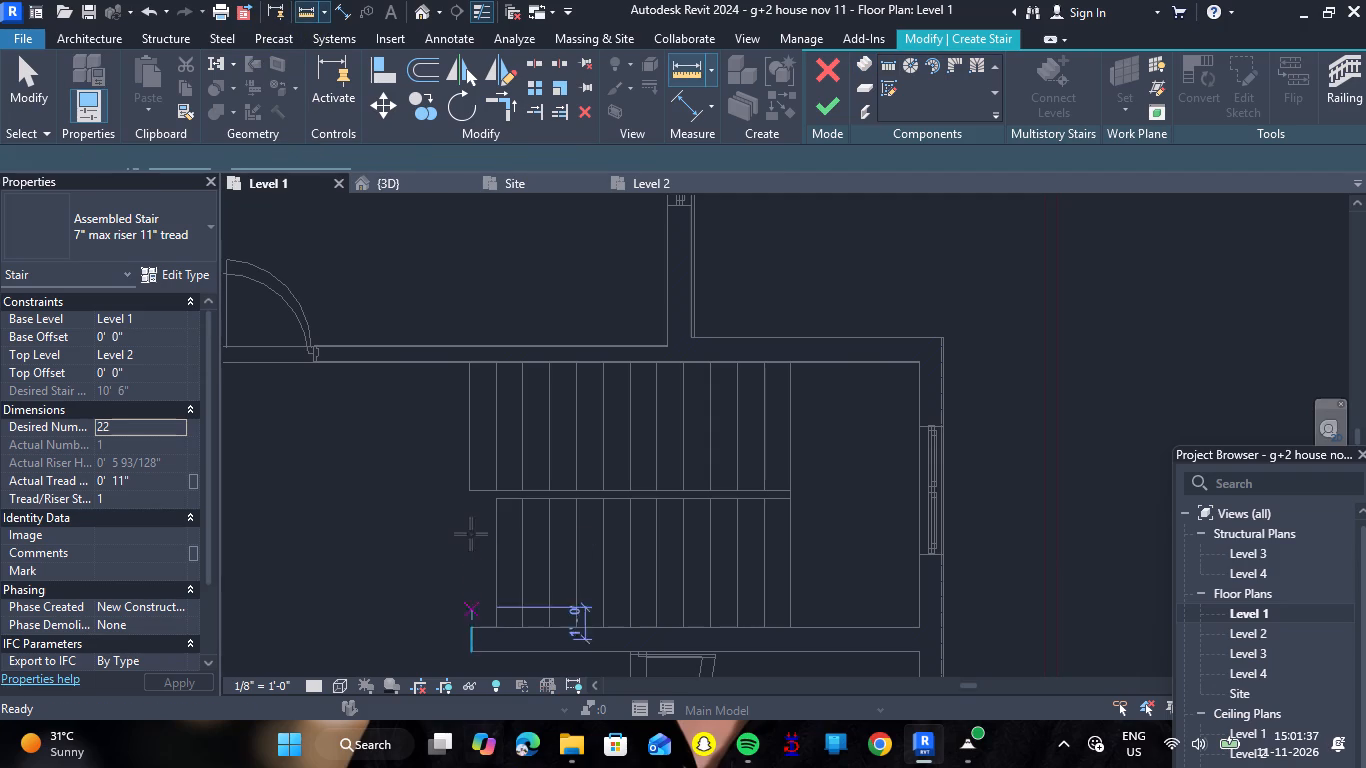
pyautogui.click(471, 489)
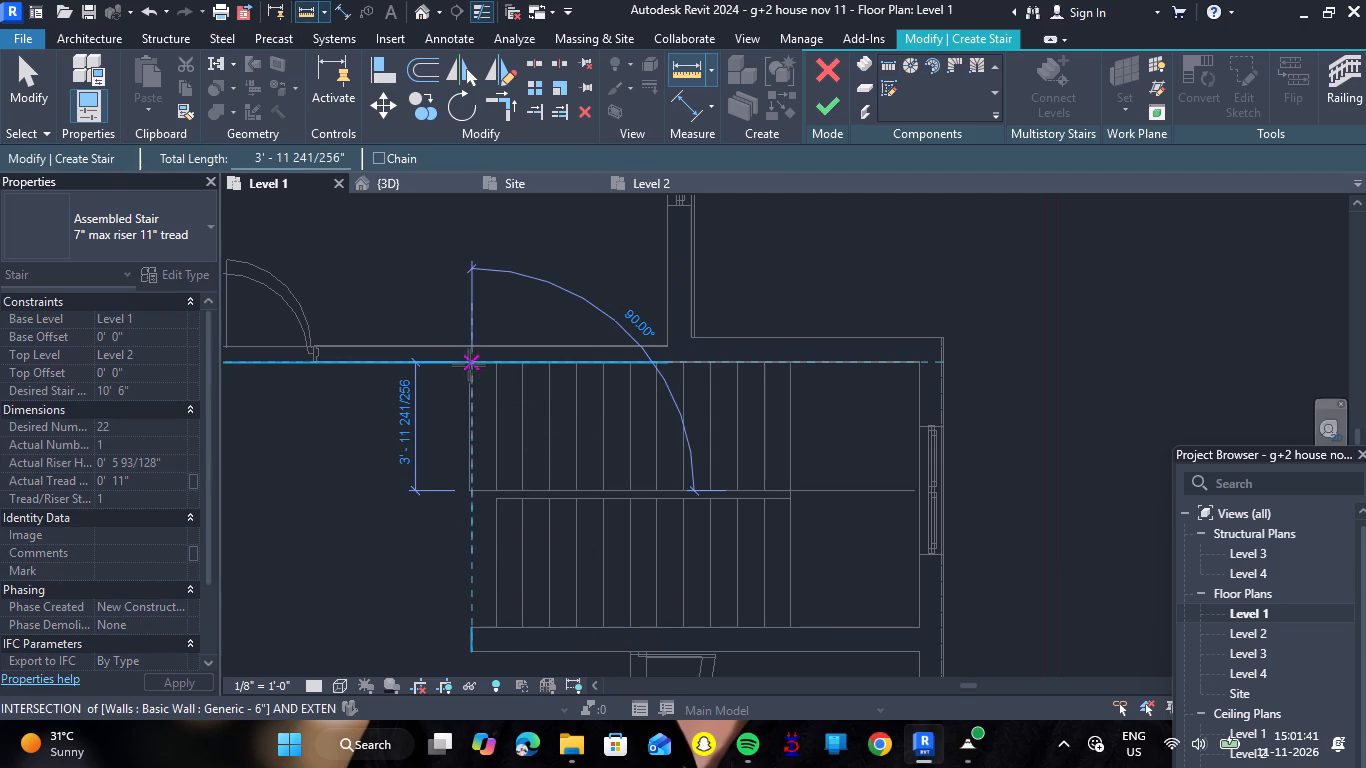
pyautogui.press('Escape')
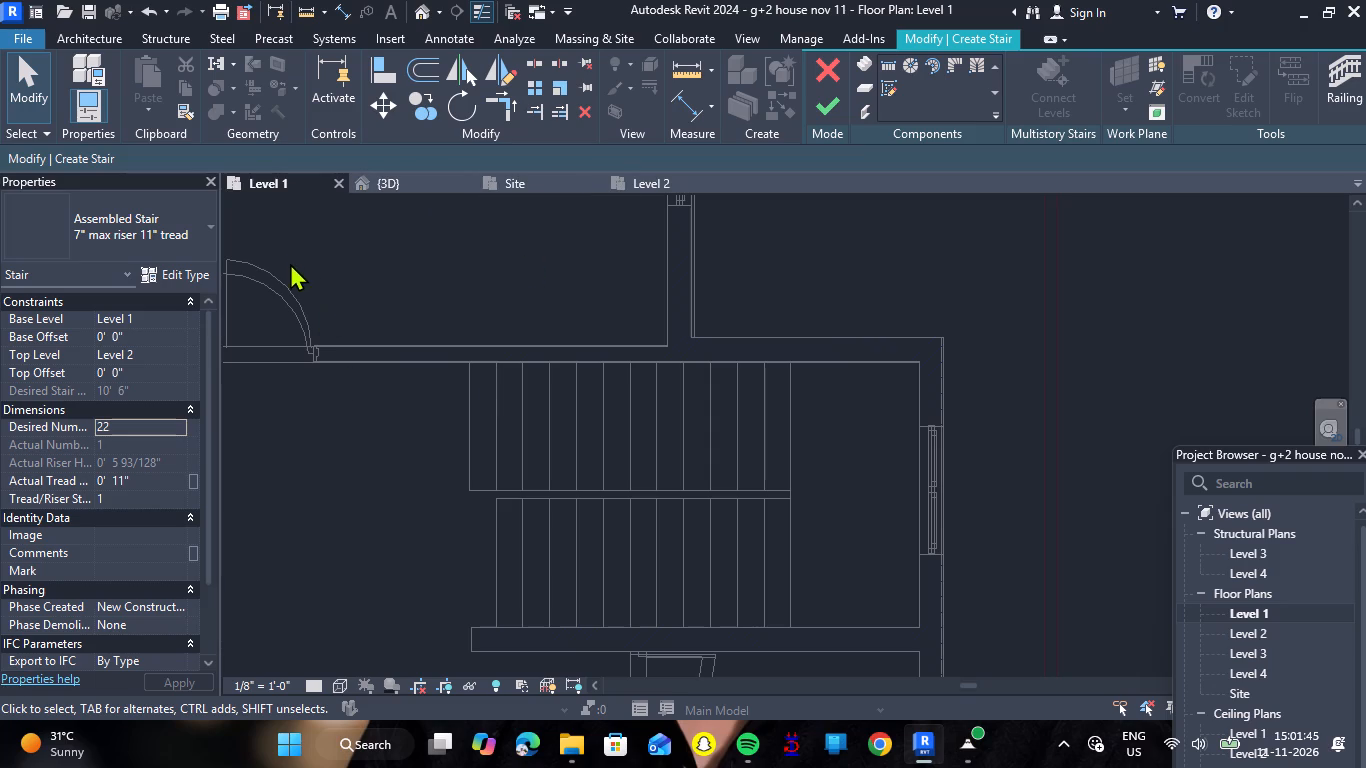
pyautogui.press('Escape')
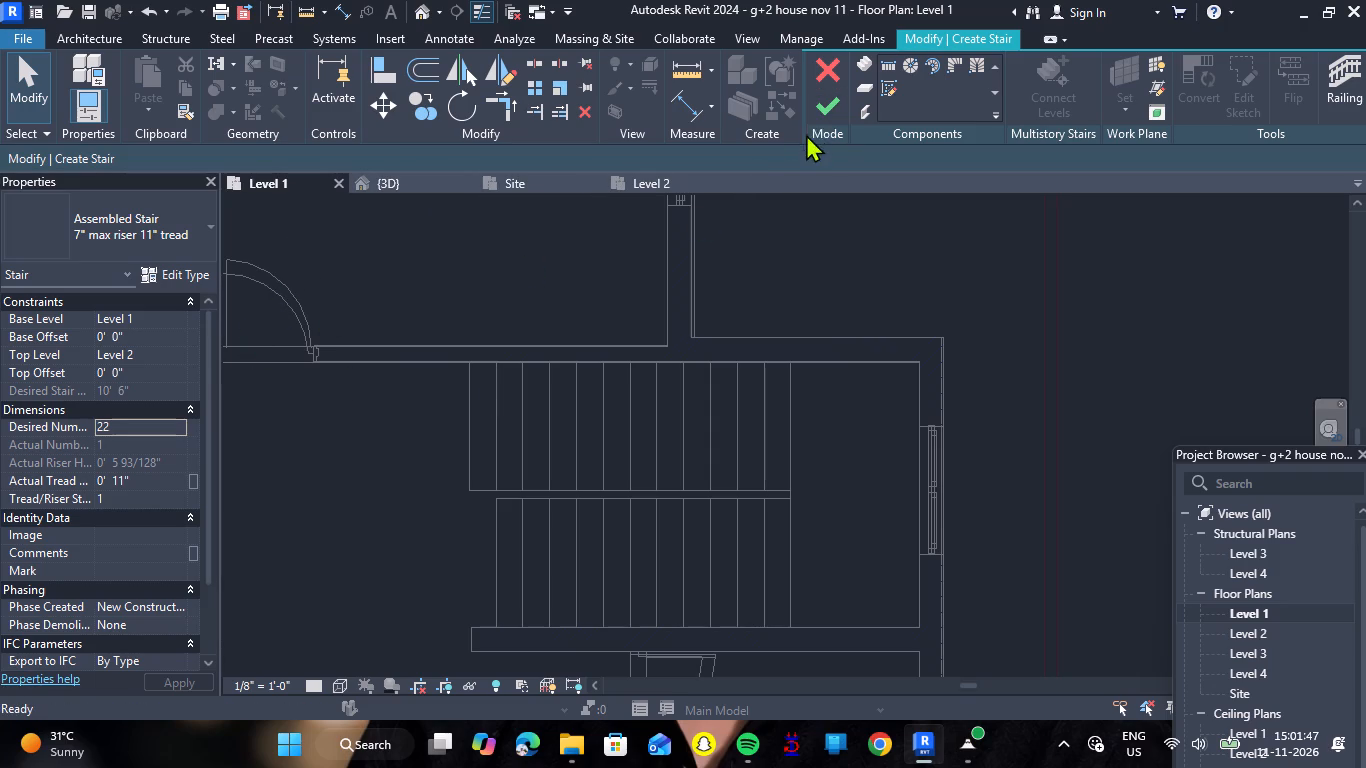
pyautogui.click(822, 74)
pyautogui.click(737, 387)
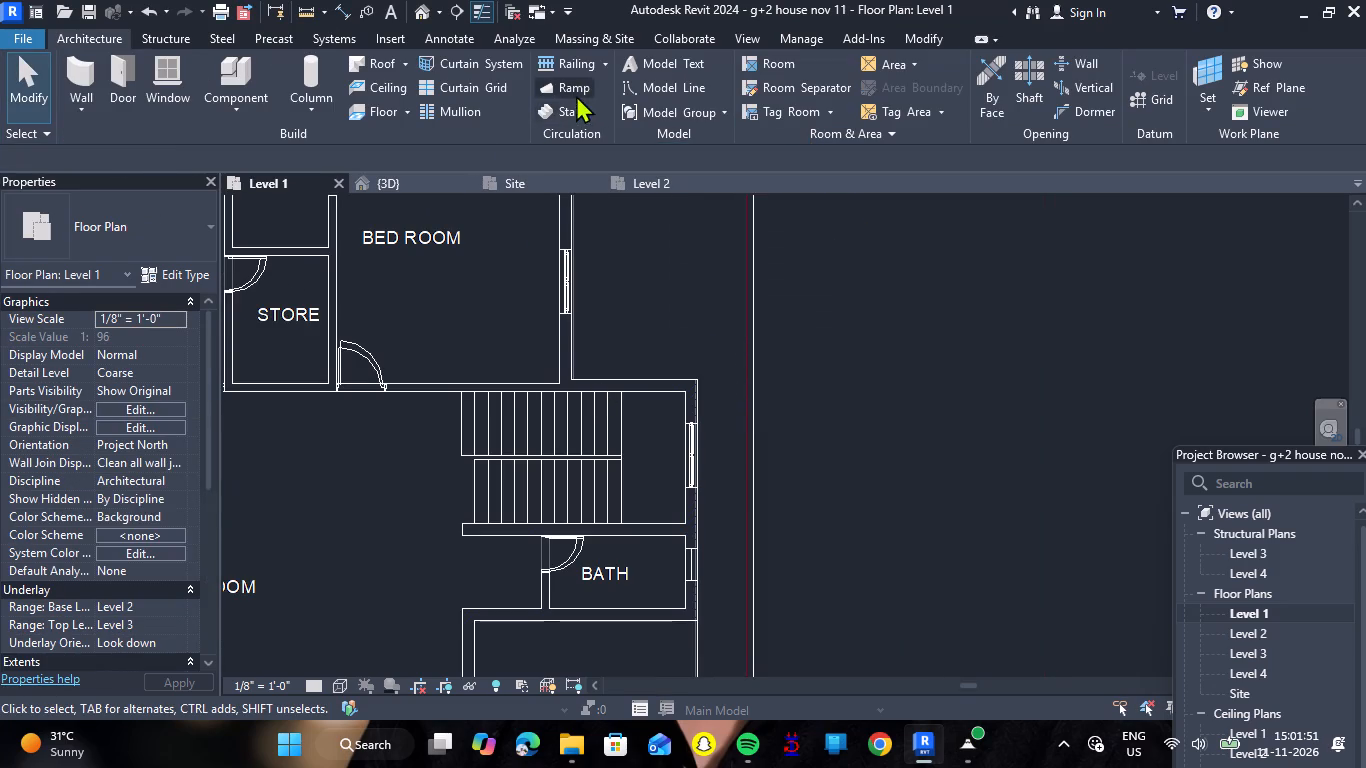
# Start a new stair on Level 1 with an actual run width of 3' 11" and the location line at Run: Left.
pyautogui.click(574, 111)
pyautogui.scroll(2, 454, 418)
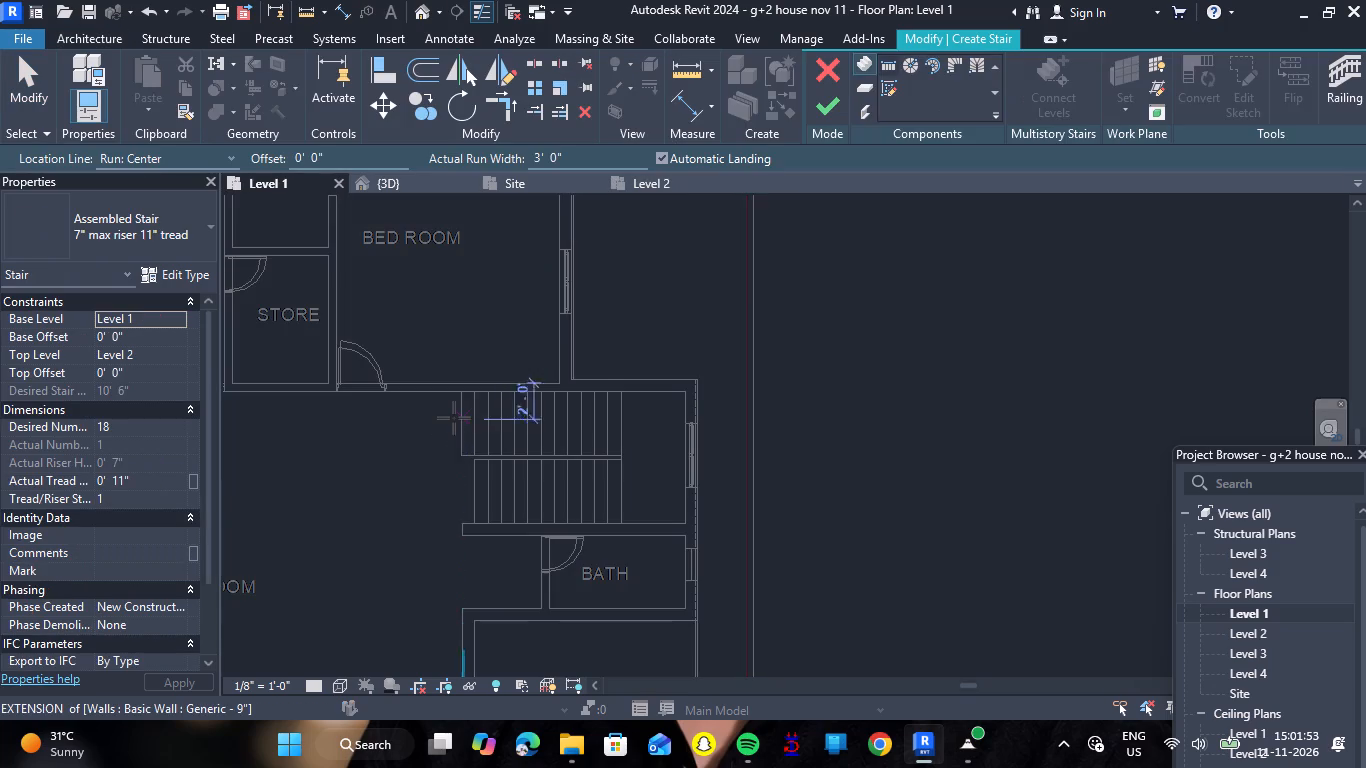
pyautogui.scroll(4, 454, 418)
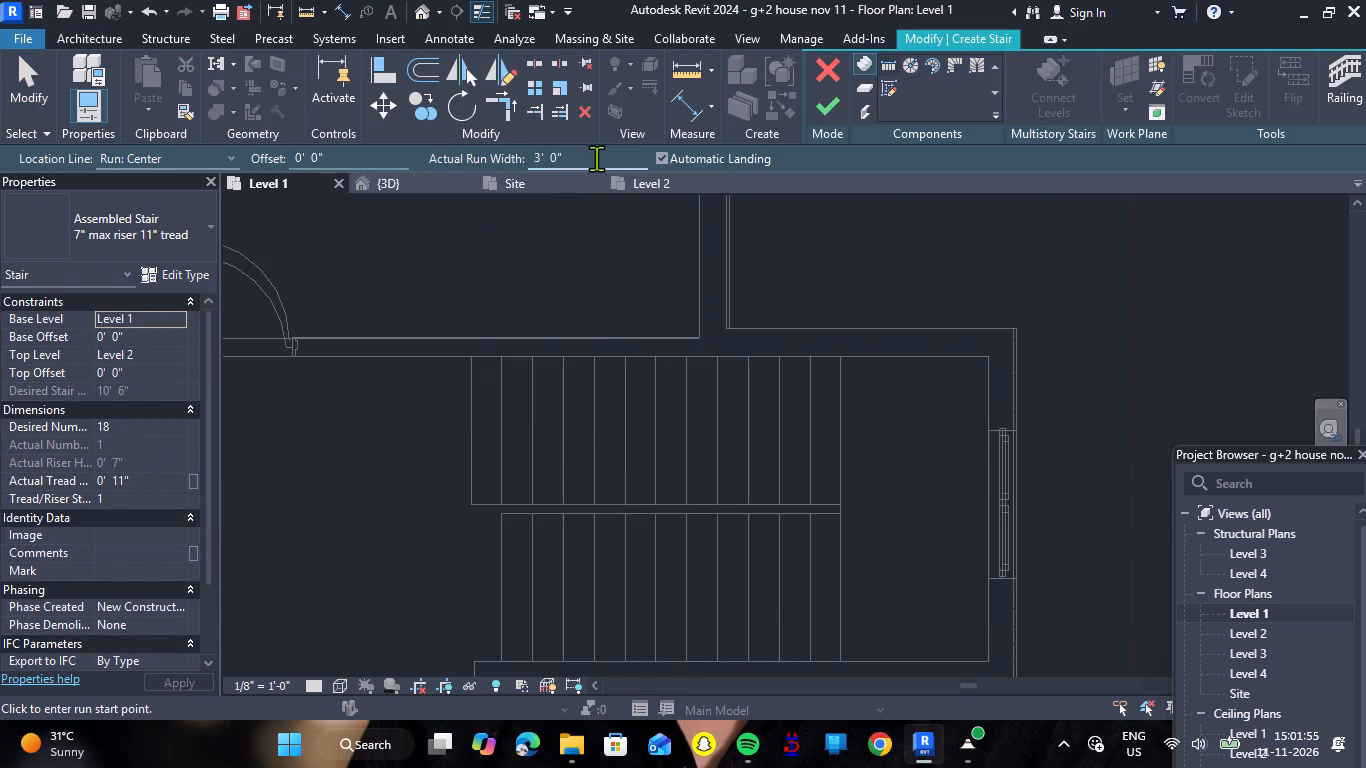
pyautogui.click(596, 158)
pyautogui.press('BackSpace')
pyautogui.press('BackSpace')
pyautogui.write('11"')
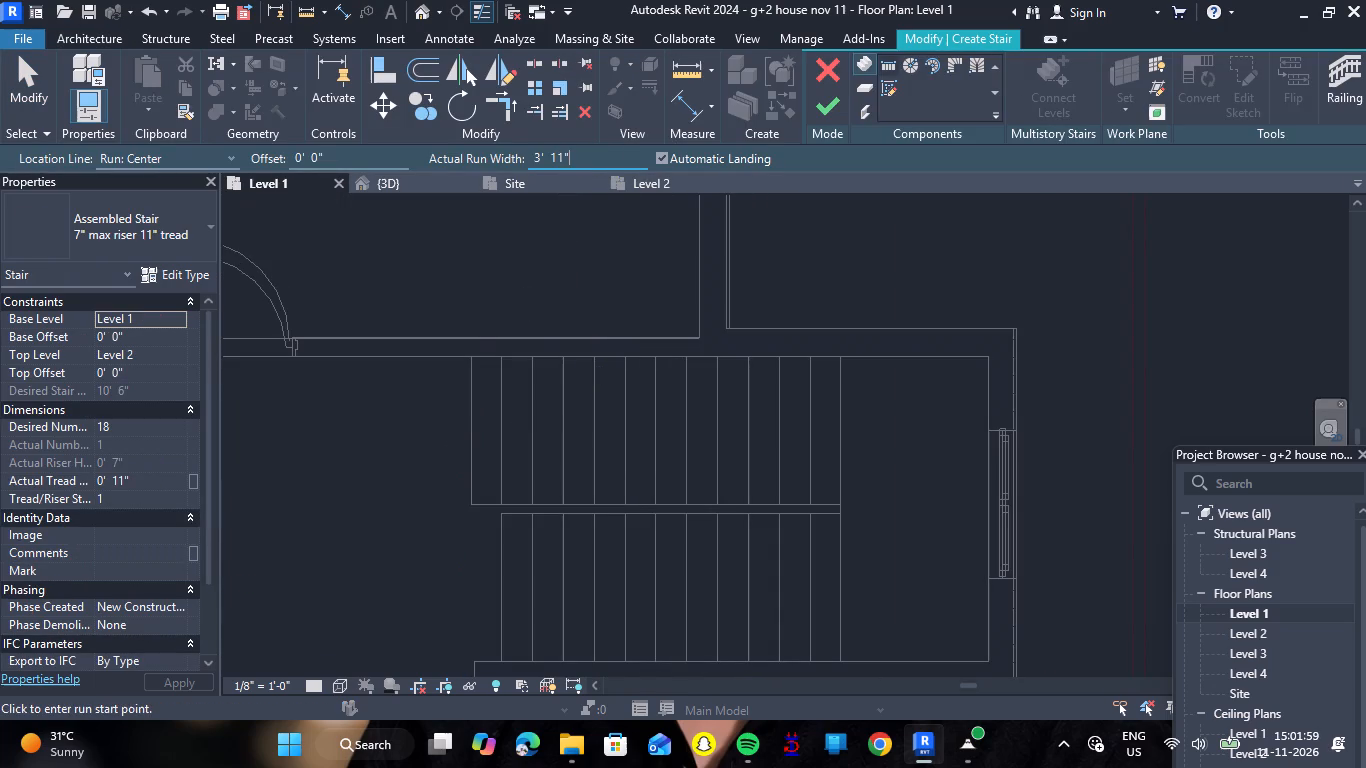
pyautogui.doubleClick(228, 161)
pyautogui.click(202, 151)
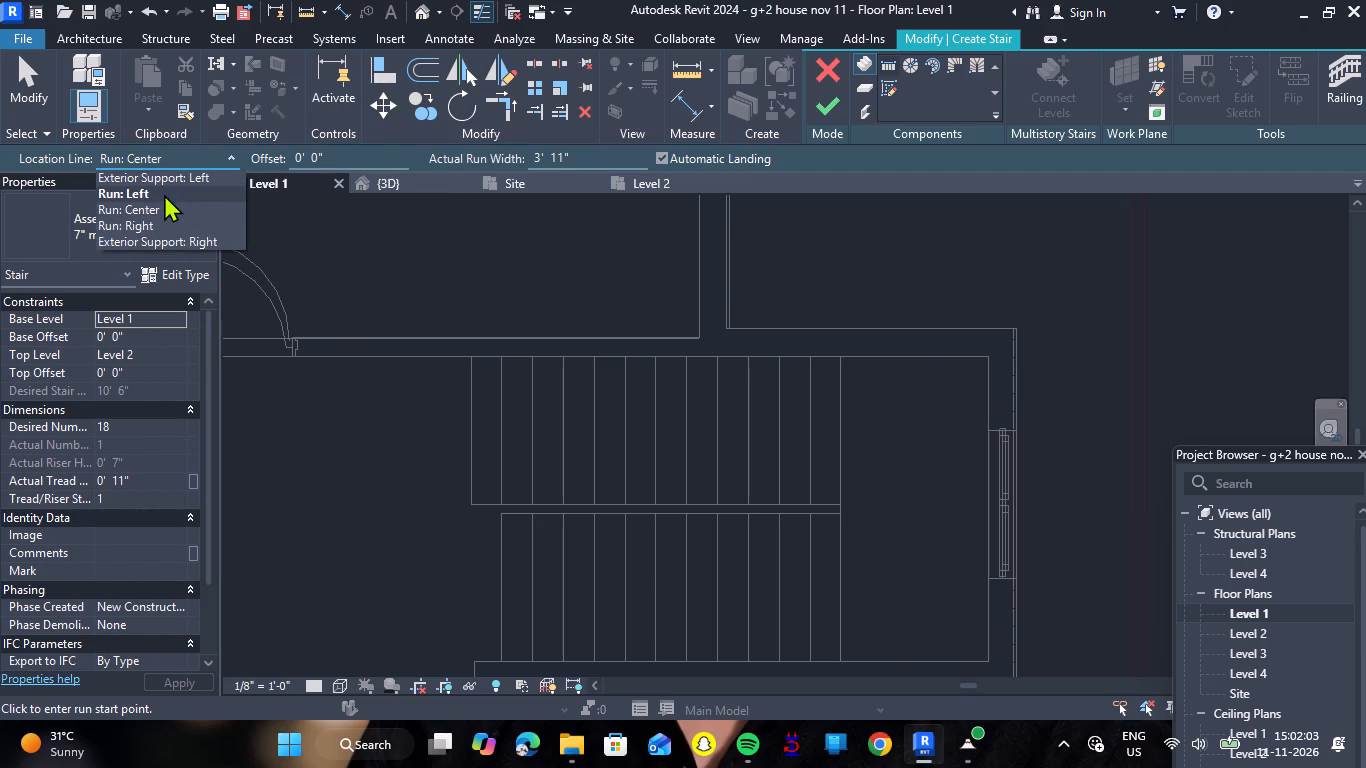
pyautogui.click(155, 200)
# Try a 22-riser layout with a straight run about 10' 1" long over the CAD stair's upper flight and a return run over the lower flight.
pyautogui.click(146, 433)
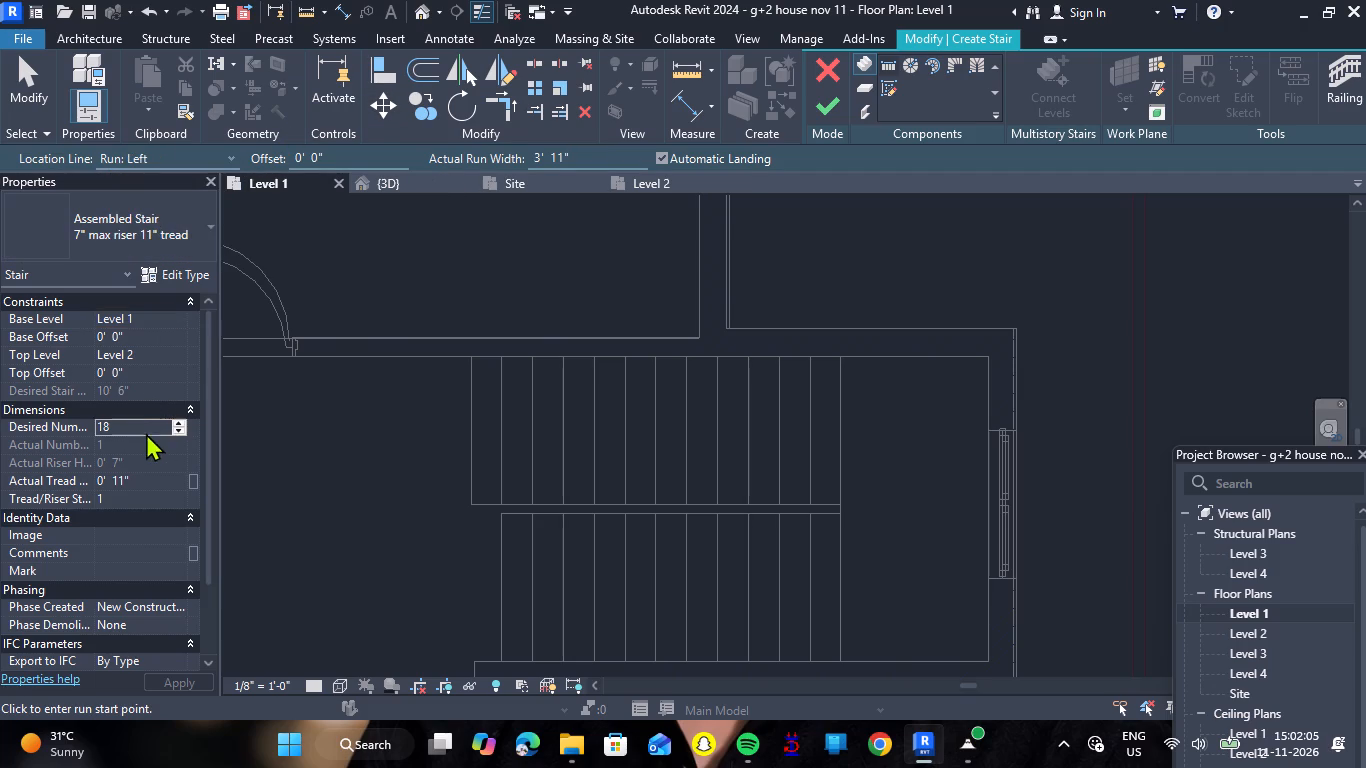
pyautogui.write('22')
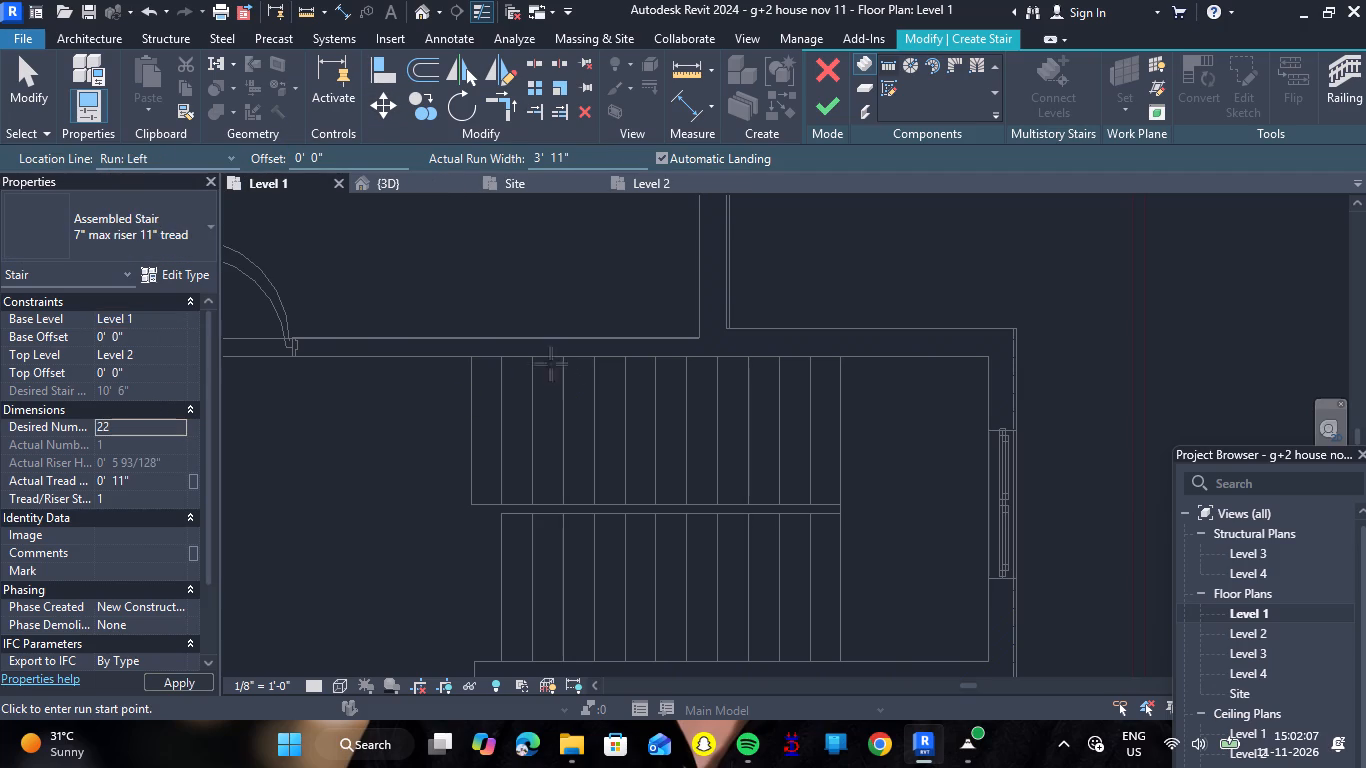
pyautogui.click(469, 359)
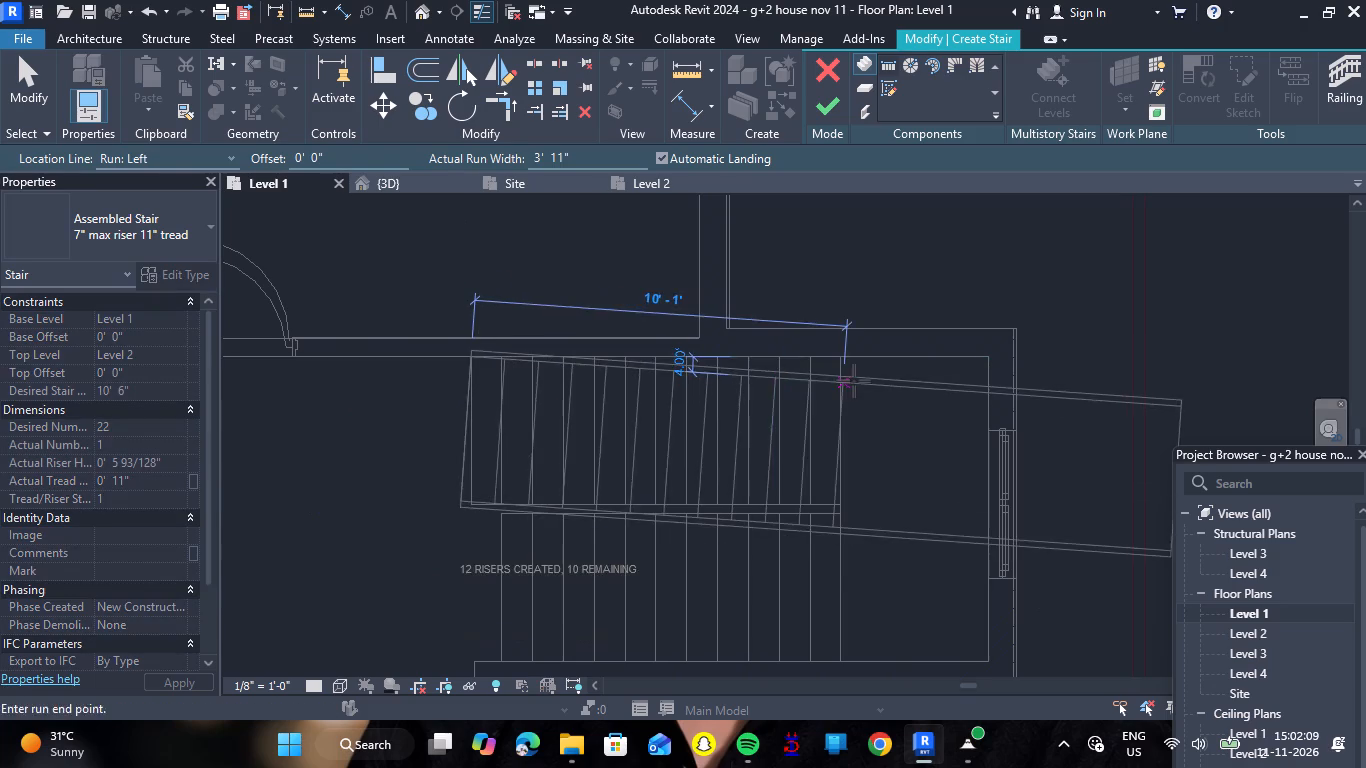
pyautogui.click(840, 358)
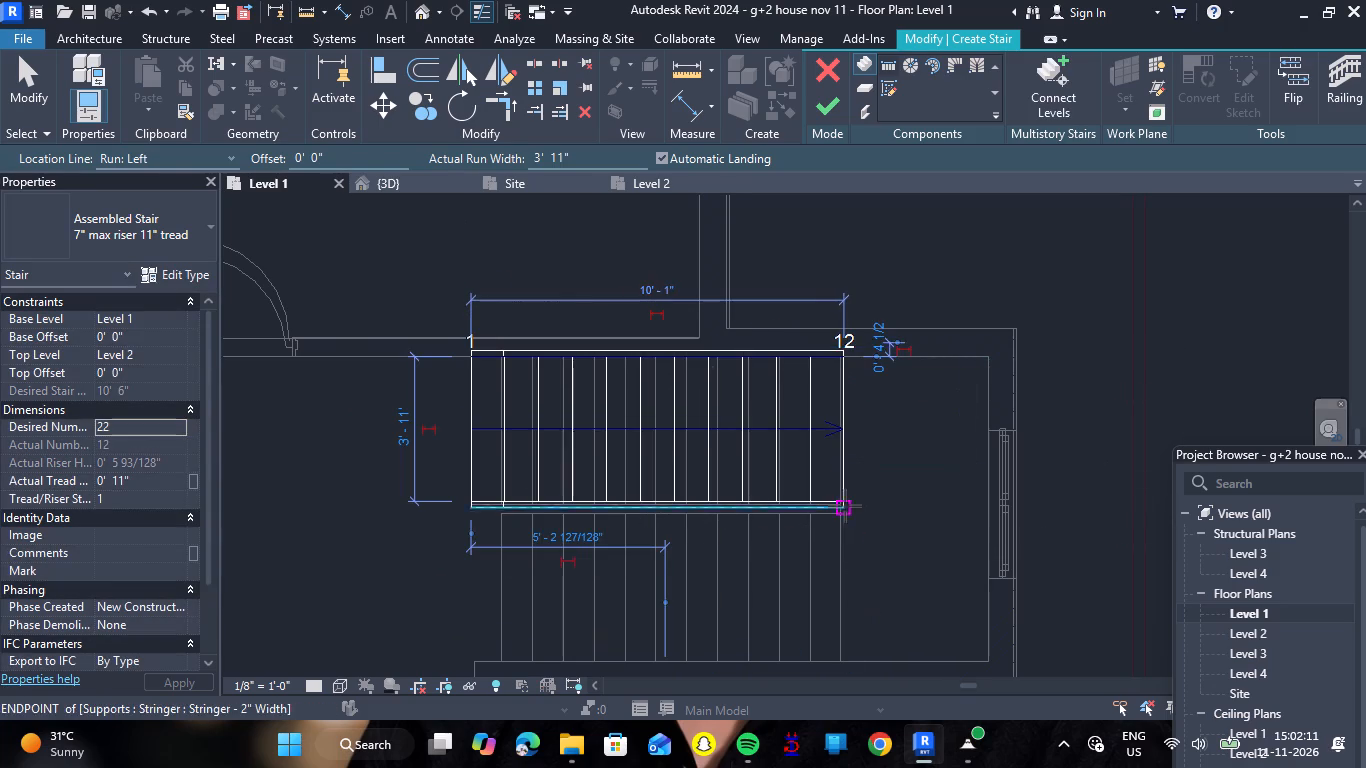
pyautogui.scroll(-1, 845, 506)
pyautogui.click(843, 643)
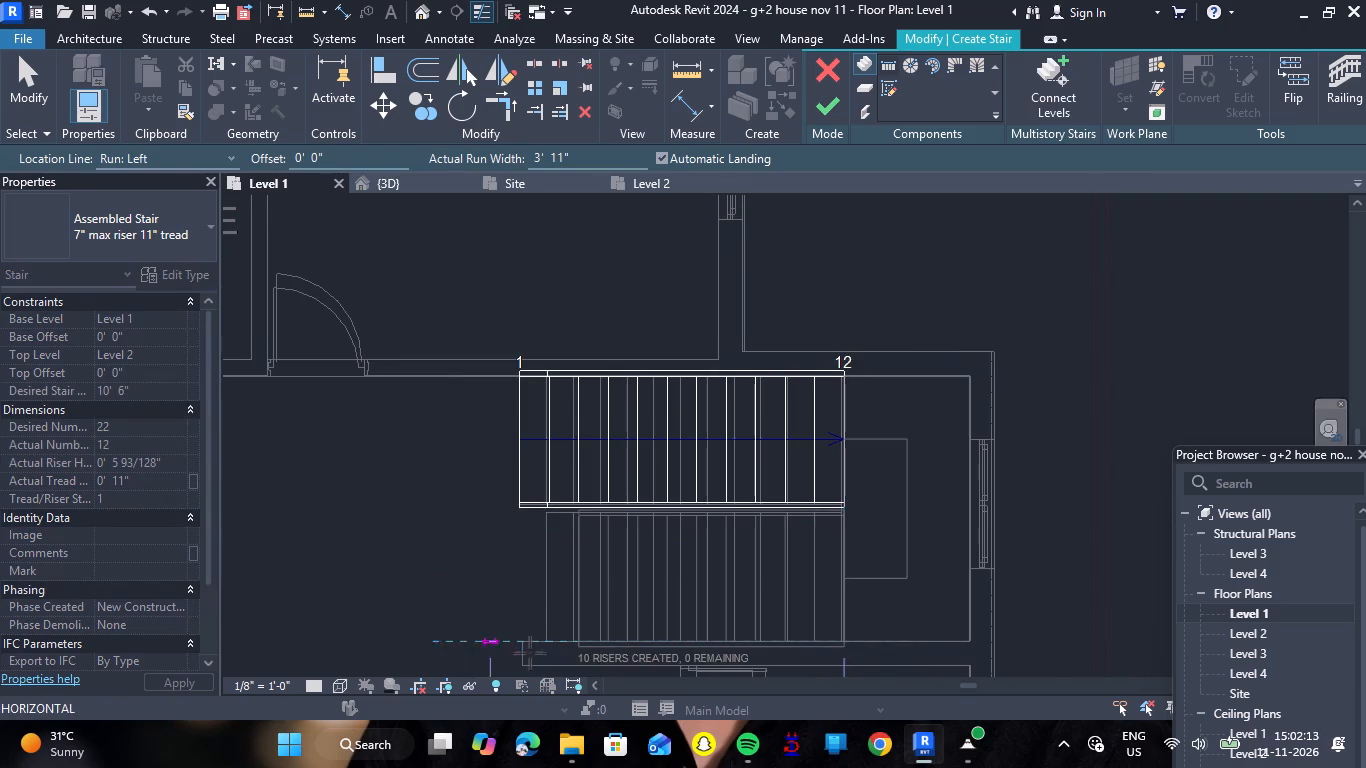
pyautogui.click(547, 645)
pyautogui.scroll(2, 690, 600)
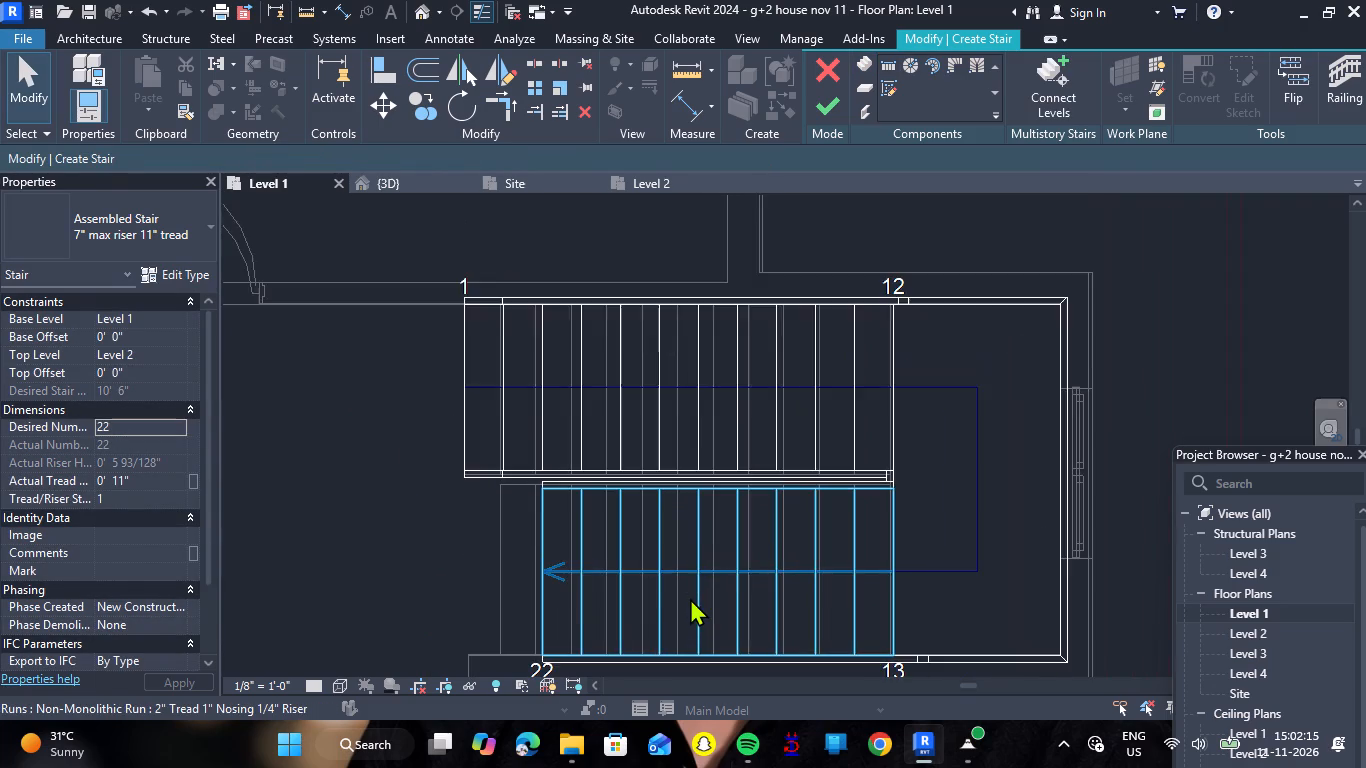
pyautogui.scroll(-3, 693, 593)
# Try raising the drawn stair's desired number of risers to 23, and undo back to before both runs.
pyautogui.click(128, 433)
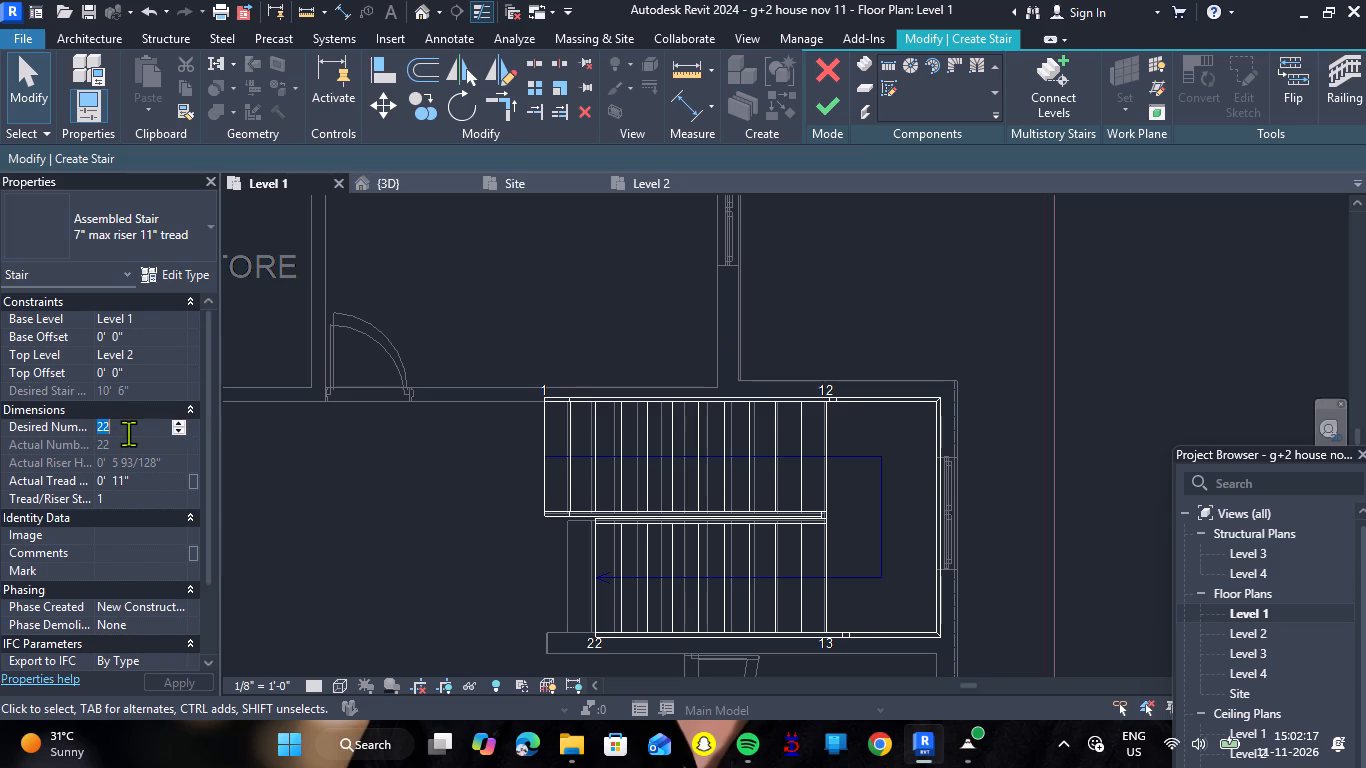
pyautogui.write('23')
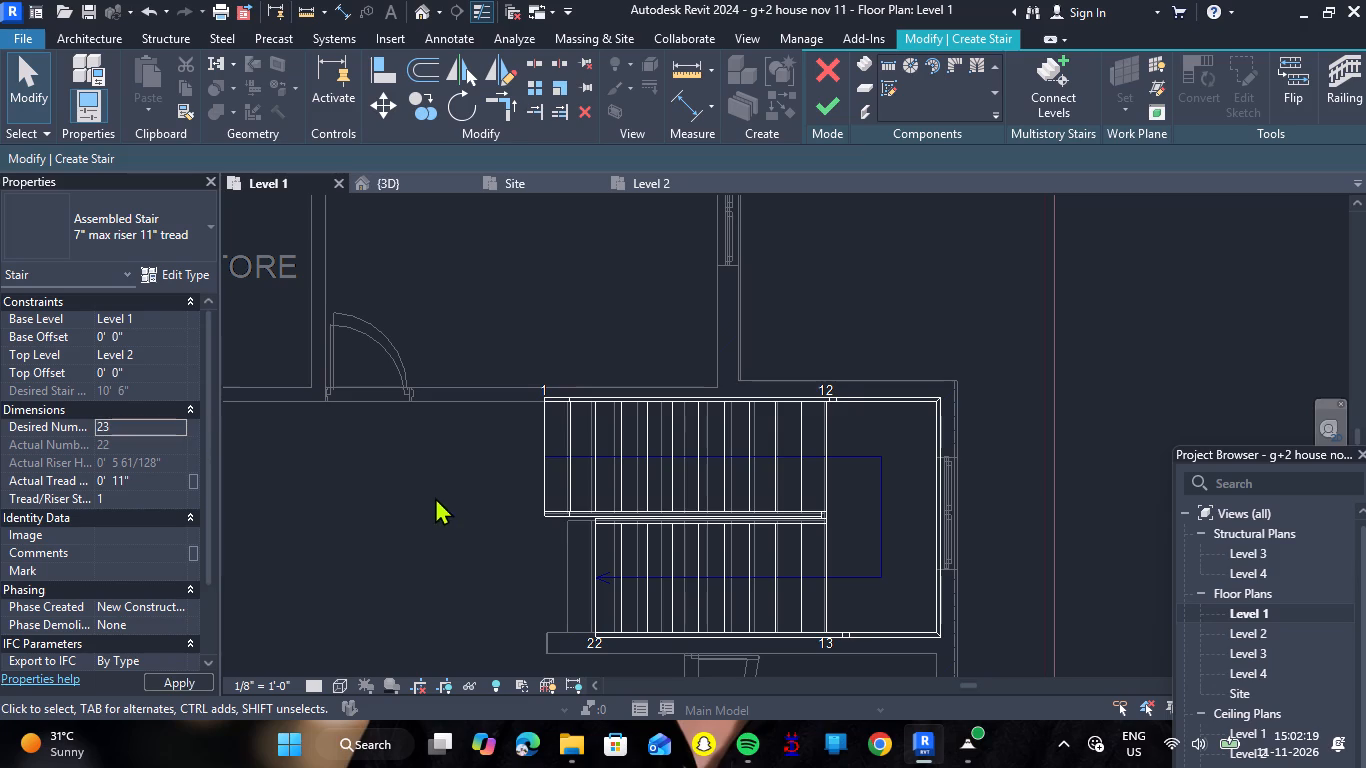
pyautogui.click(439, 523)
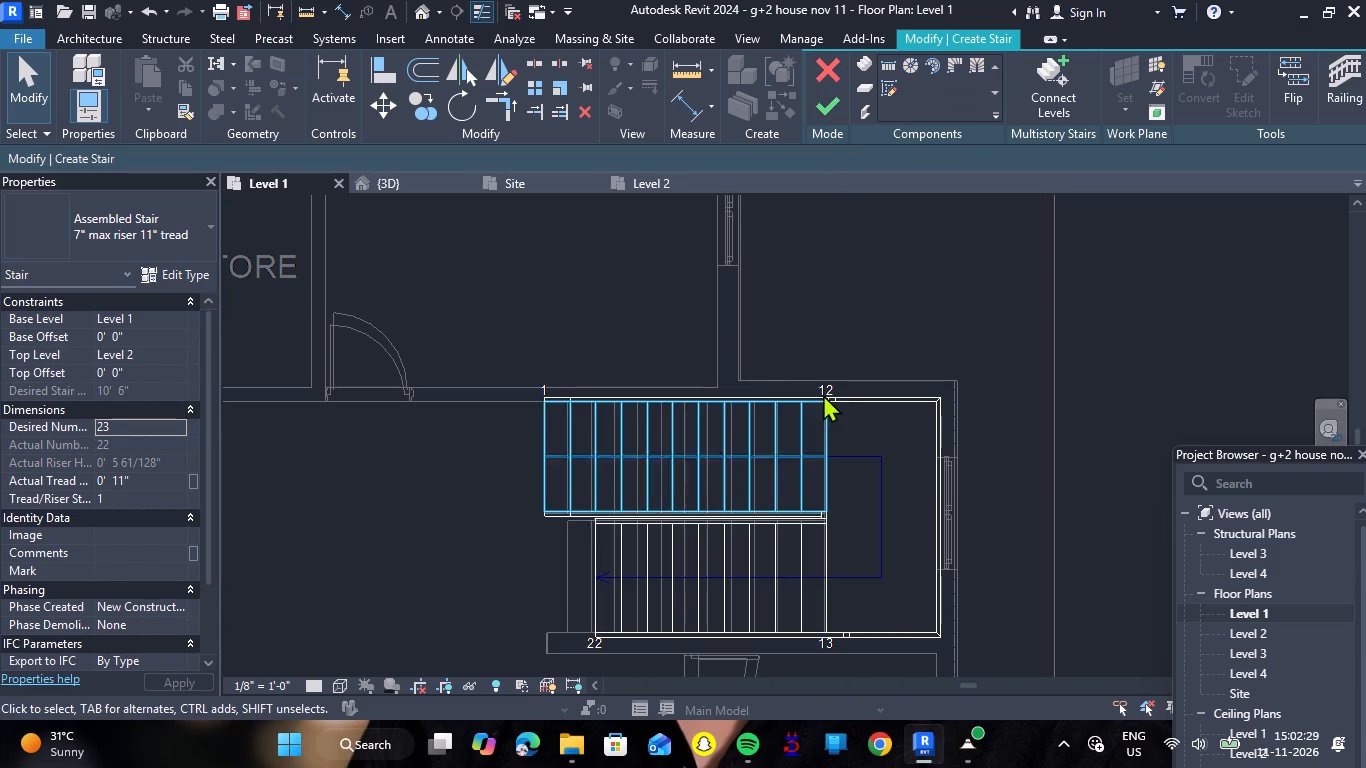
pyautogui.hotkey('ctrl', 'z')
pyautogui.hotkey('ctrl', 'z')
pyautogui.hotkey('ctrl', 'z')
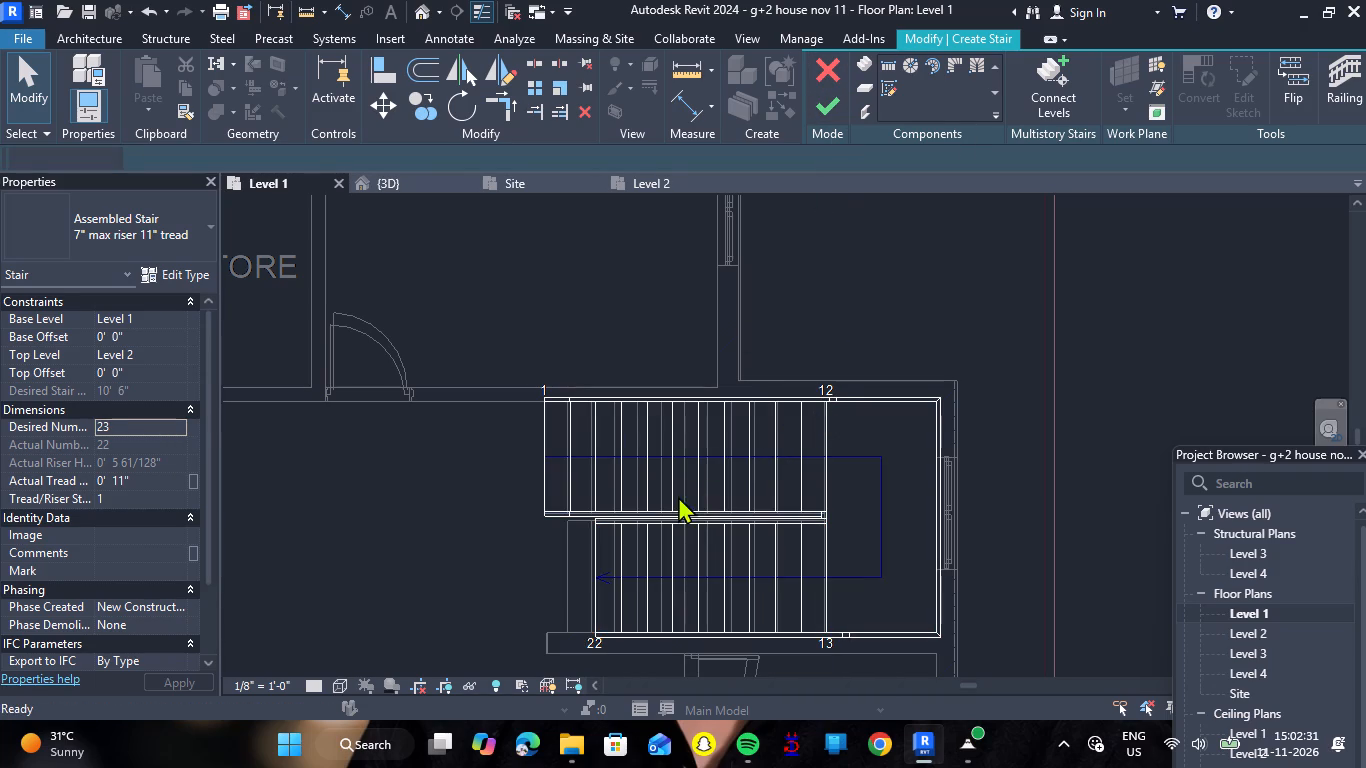
# Create the stair with 23 desired risers, a run about 10' 1" long over the CAD upper flight and a return run over the lower flight.
pyautogui.click(154, 431)
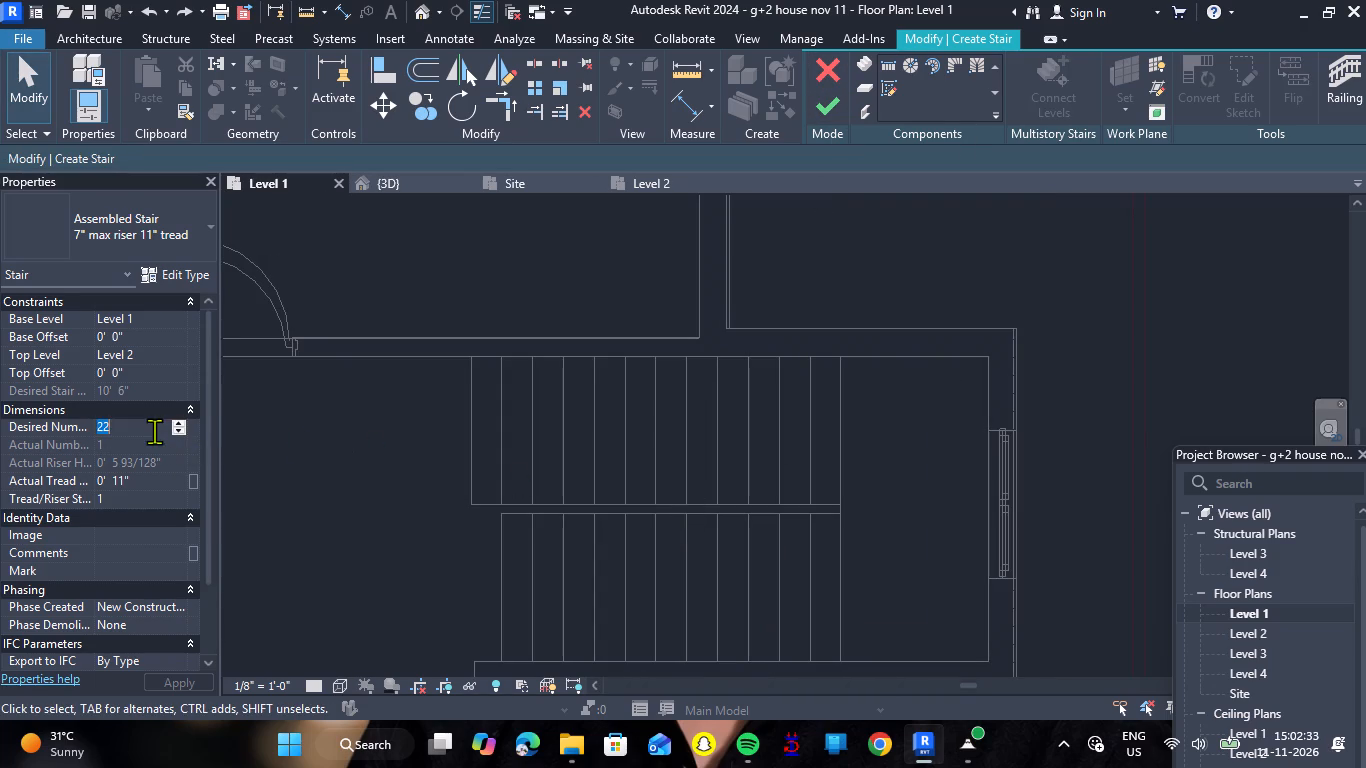
pyautogui.write('23')
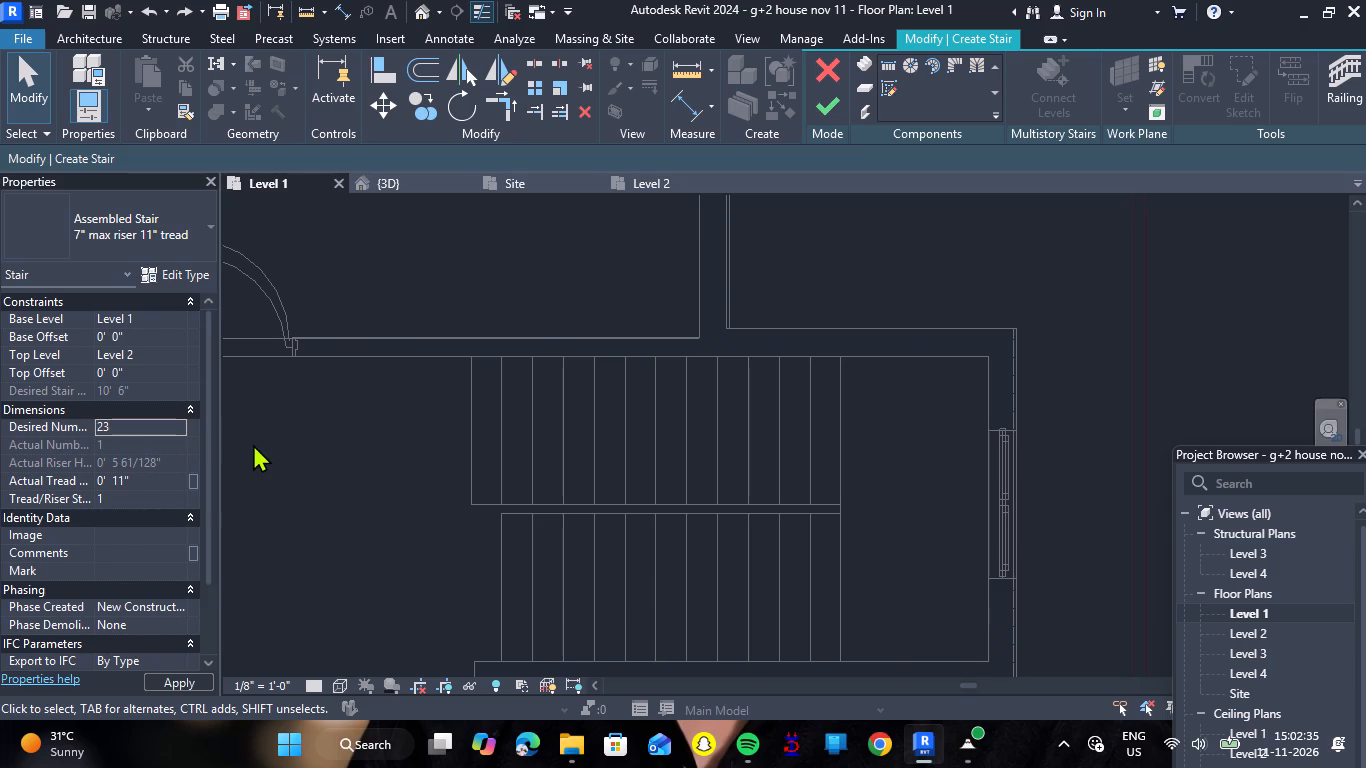
pyautogui.click(265, 444)
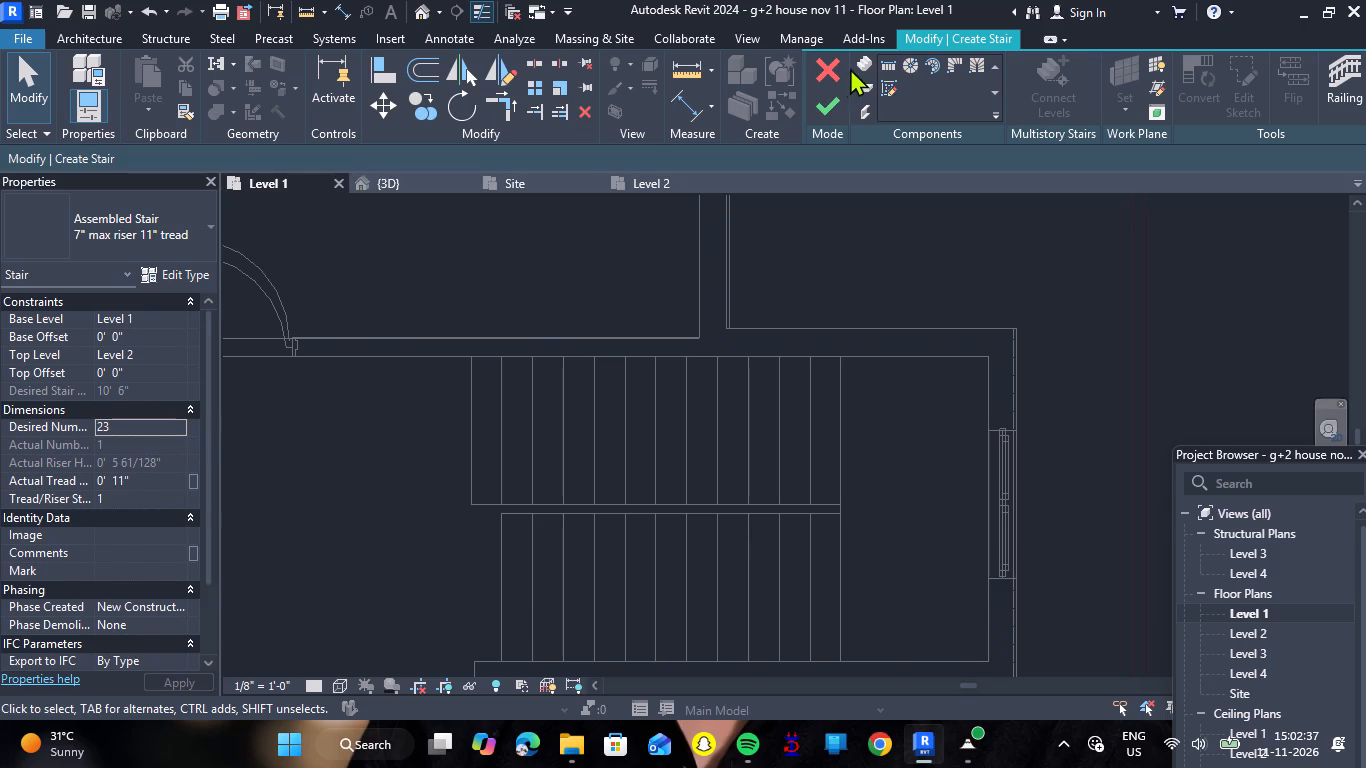
pyautogui.click(857, 62)
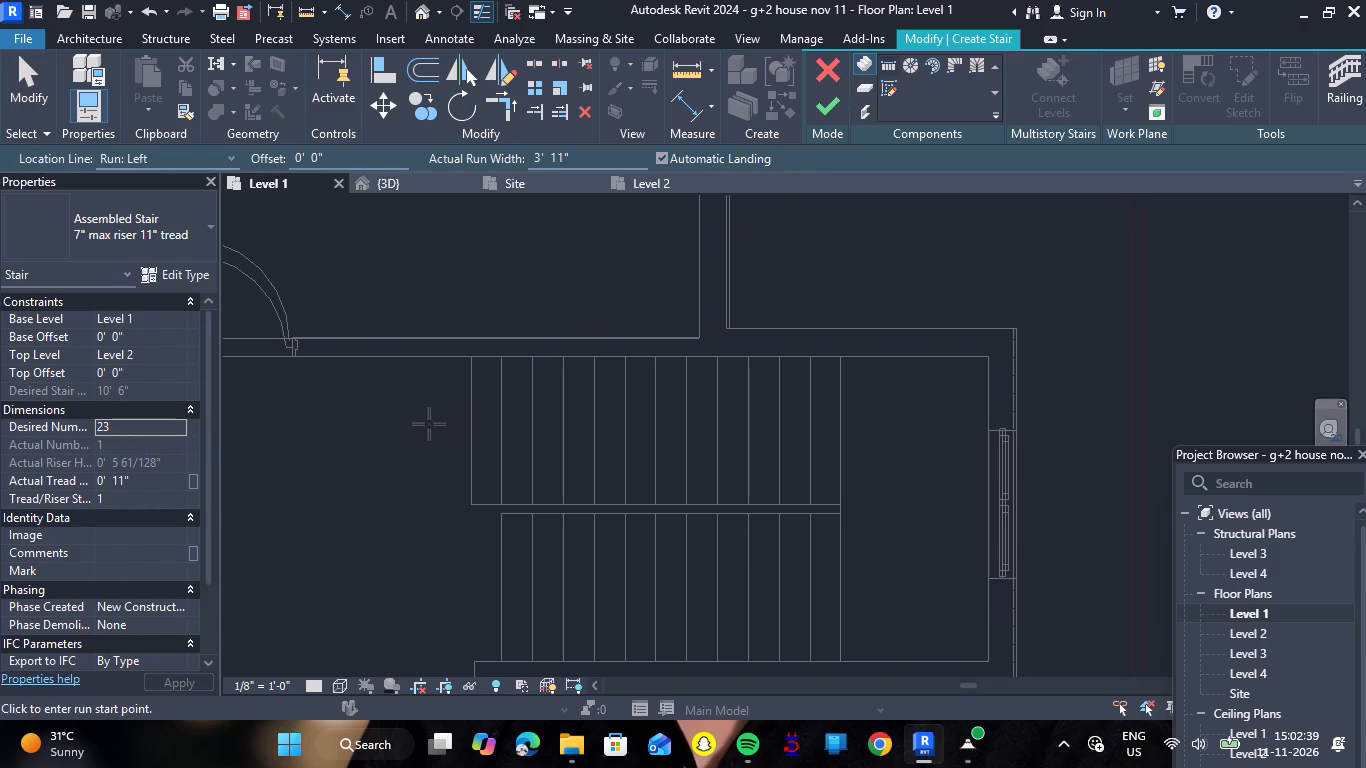
pyautogui.click(469, 357)
pyautogui.click(841, 351)
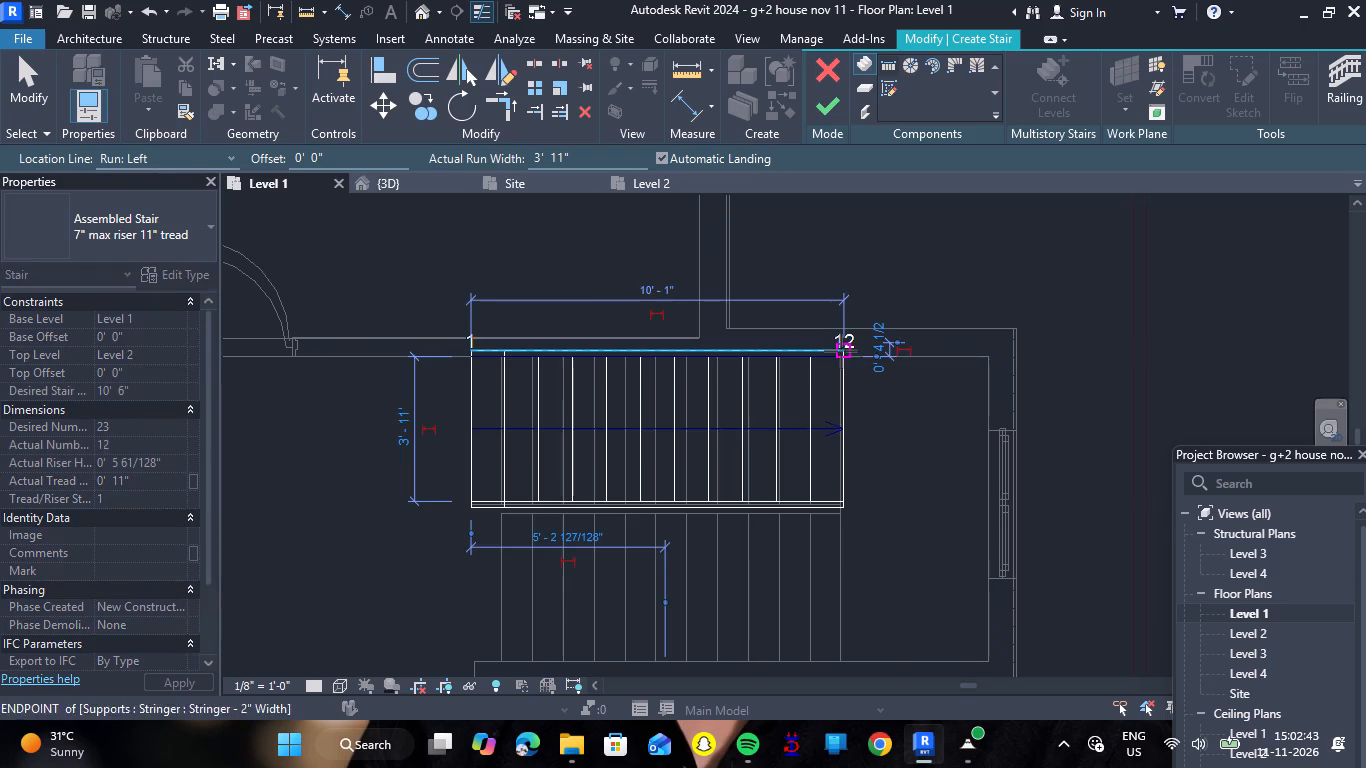
pyautogui.click(836, 661)
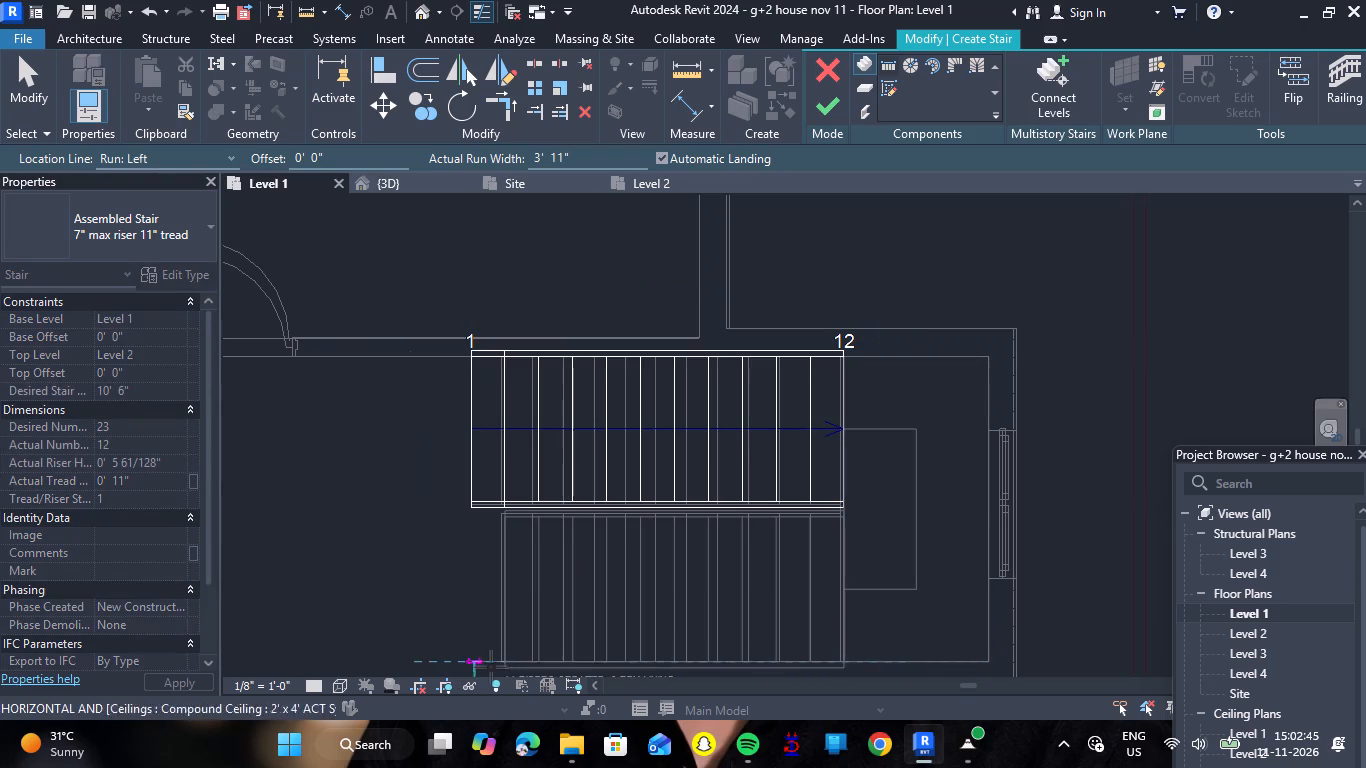
pyautogui.click(497, 661)
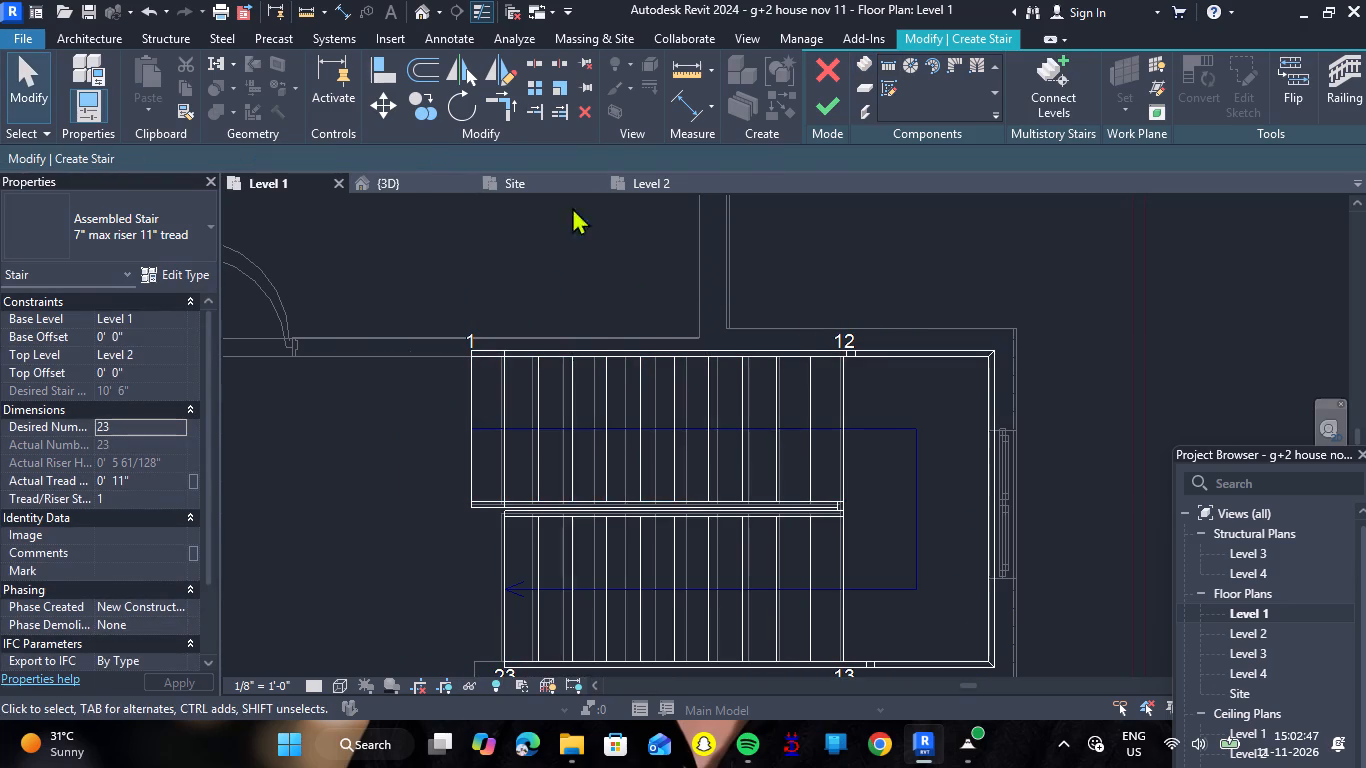
pyautogui.click(836, 111)
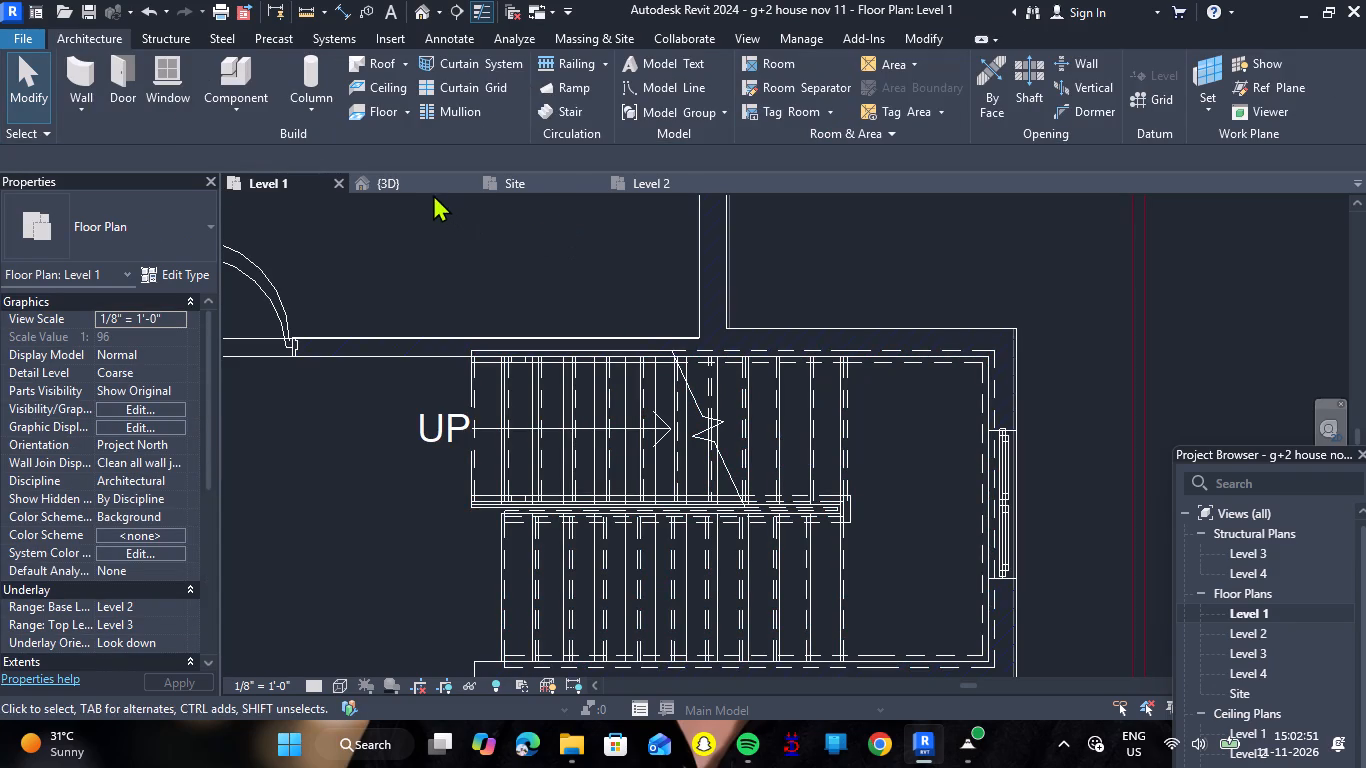
# Examine the finished stair in the 3D view and on the Level 1 plan, including its edges along the surrounding walls.
pyautogui.click(424, 183)
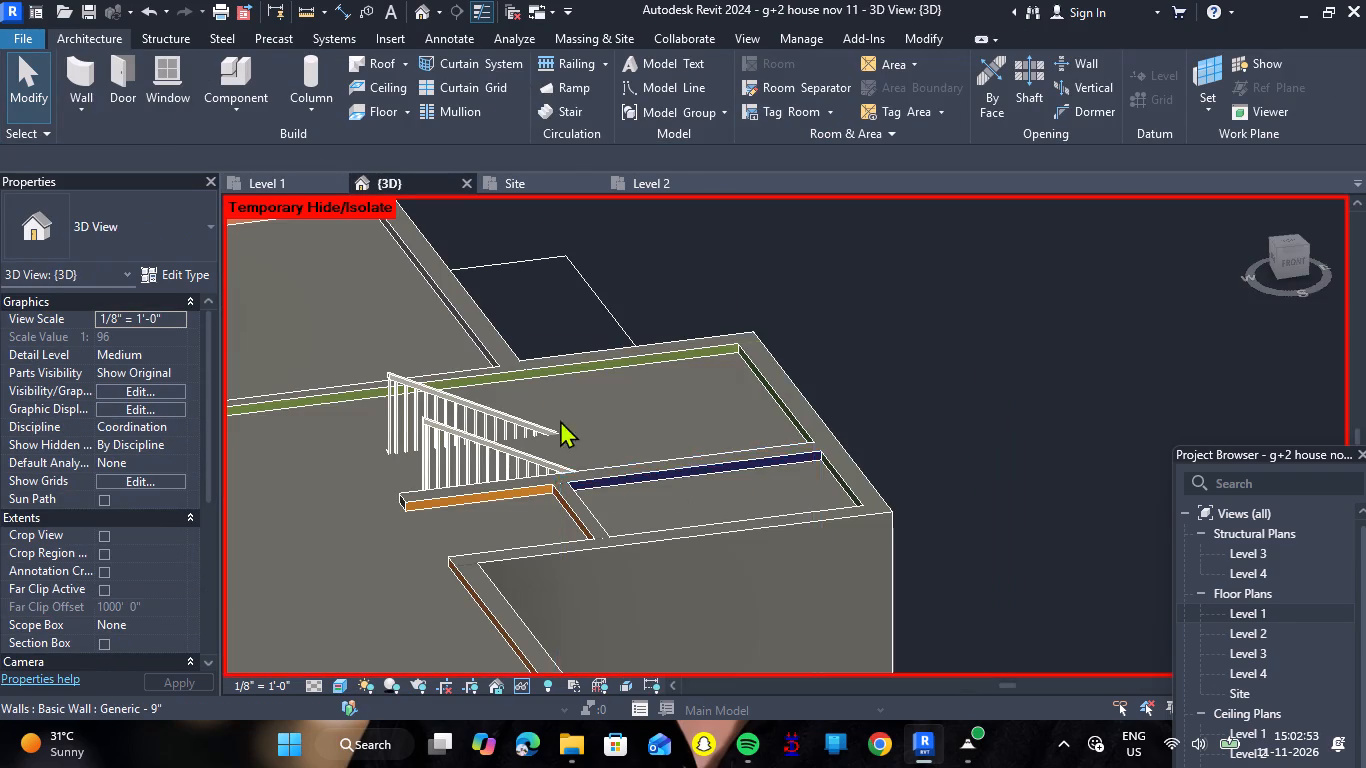
pyautogui.scroll(-5, 545, 396)
pyautogui.click(507, 184)
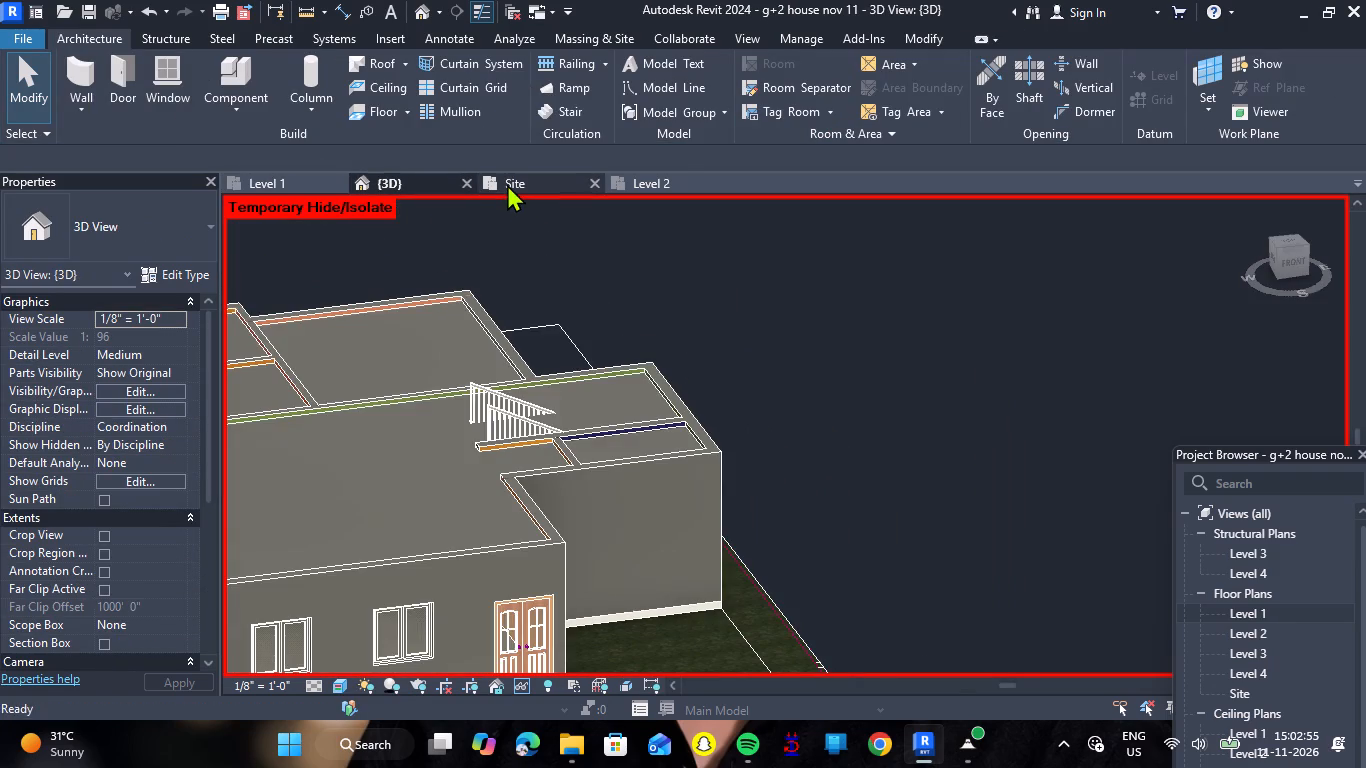
pyautogui.click(299, 179)
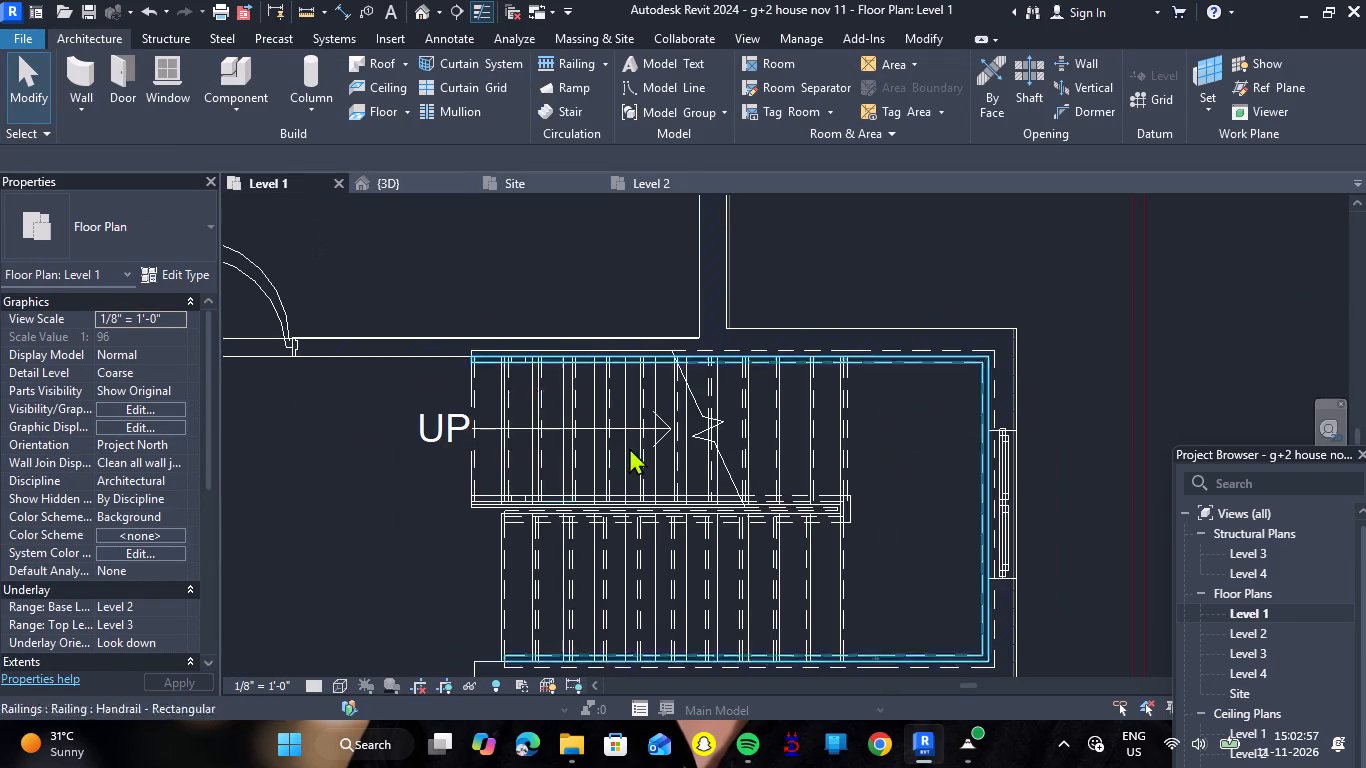
pyautogui.scroll(-2, 760, 428)
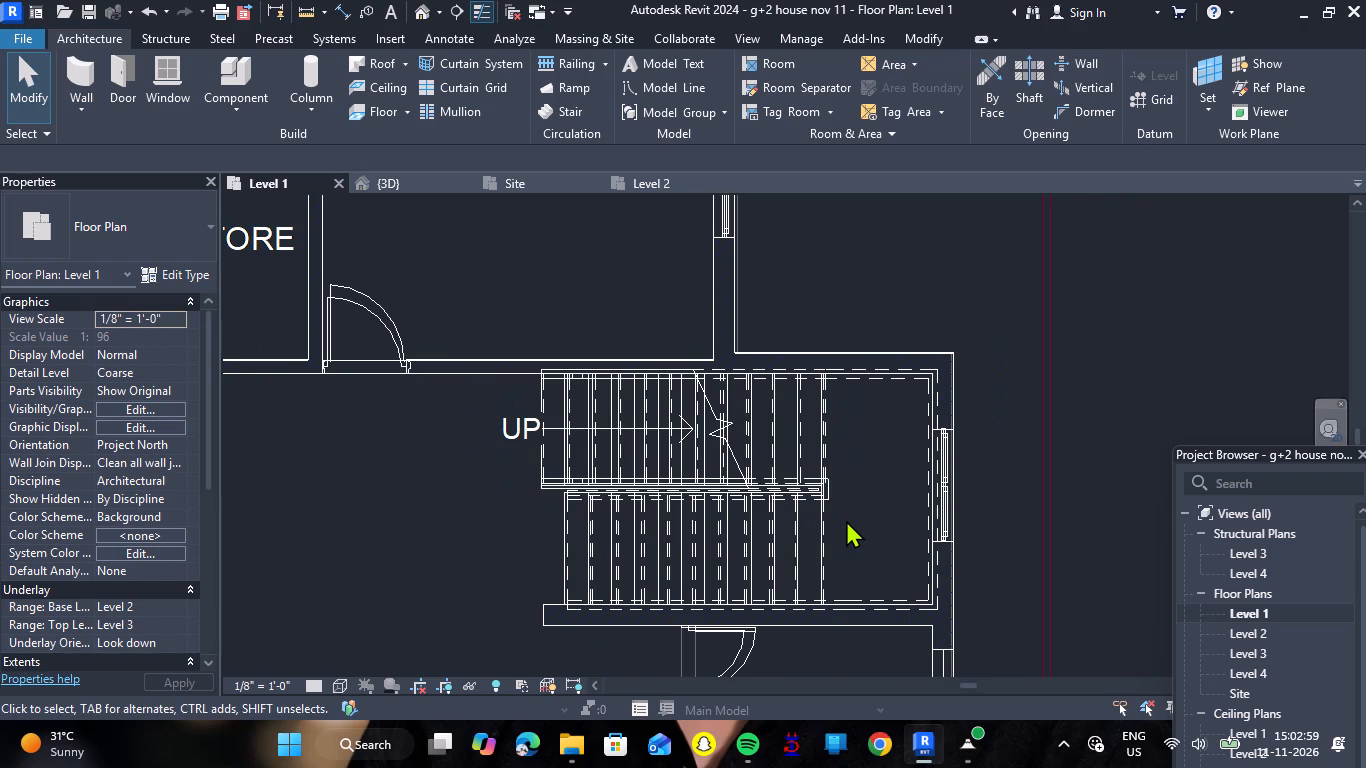
pyautogui.scroll(6, 809, 611)
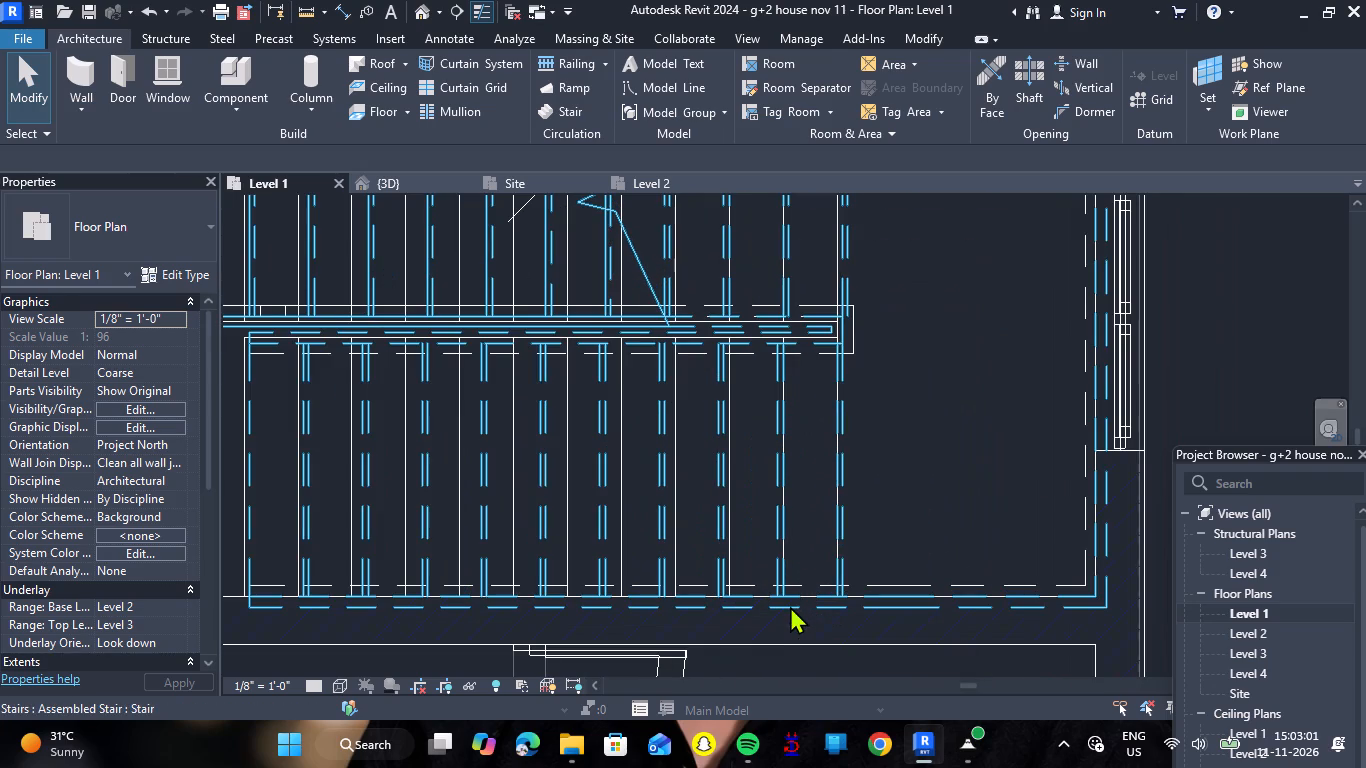
pyautogui.click(790, 606)
pyautogui.scroll(-5, 801, 603)
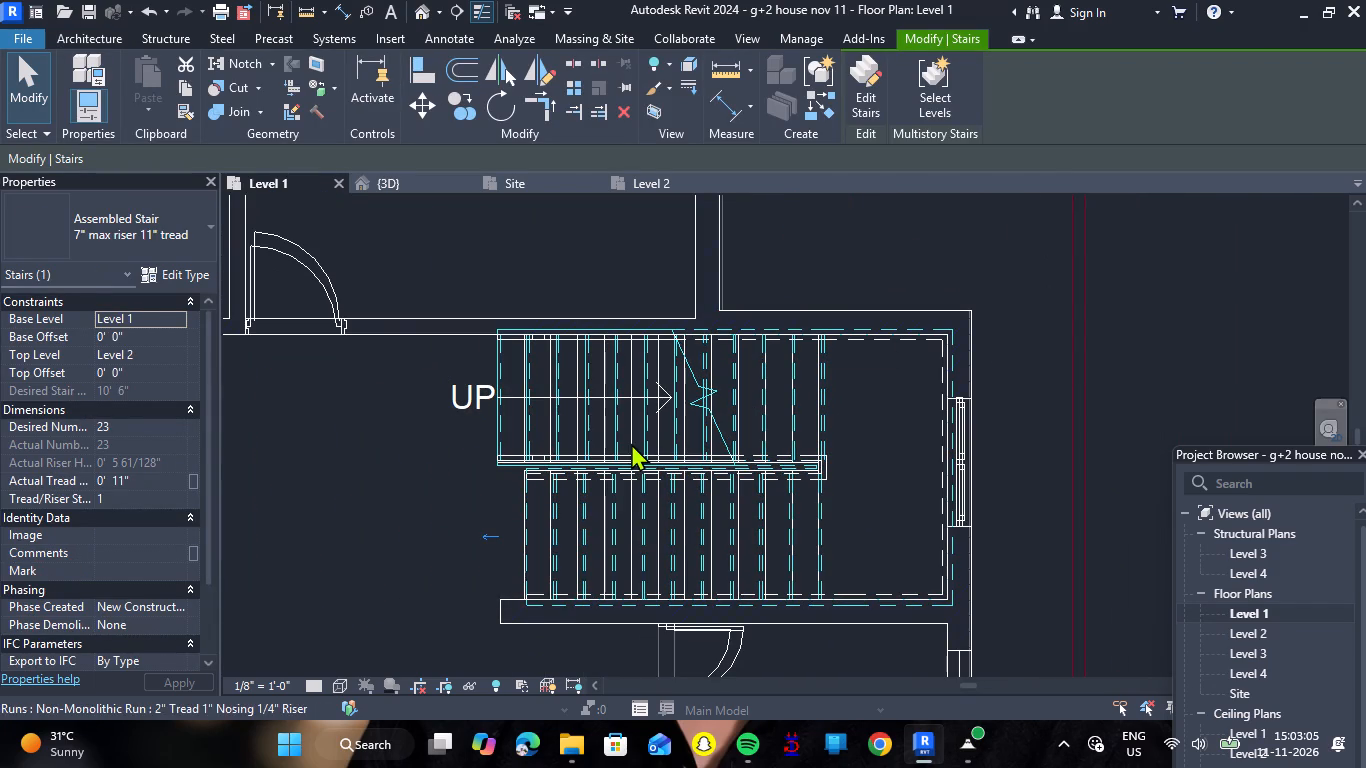
pyautogui.press('Escape')
pyautogui.press('Escape')
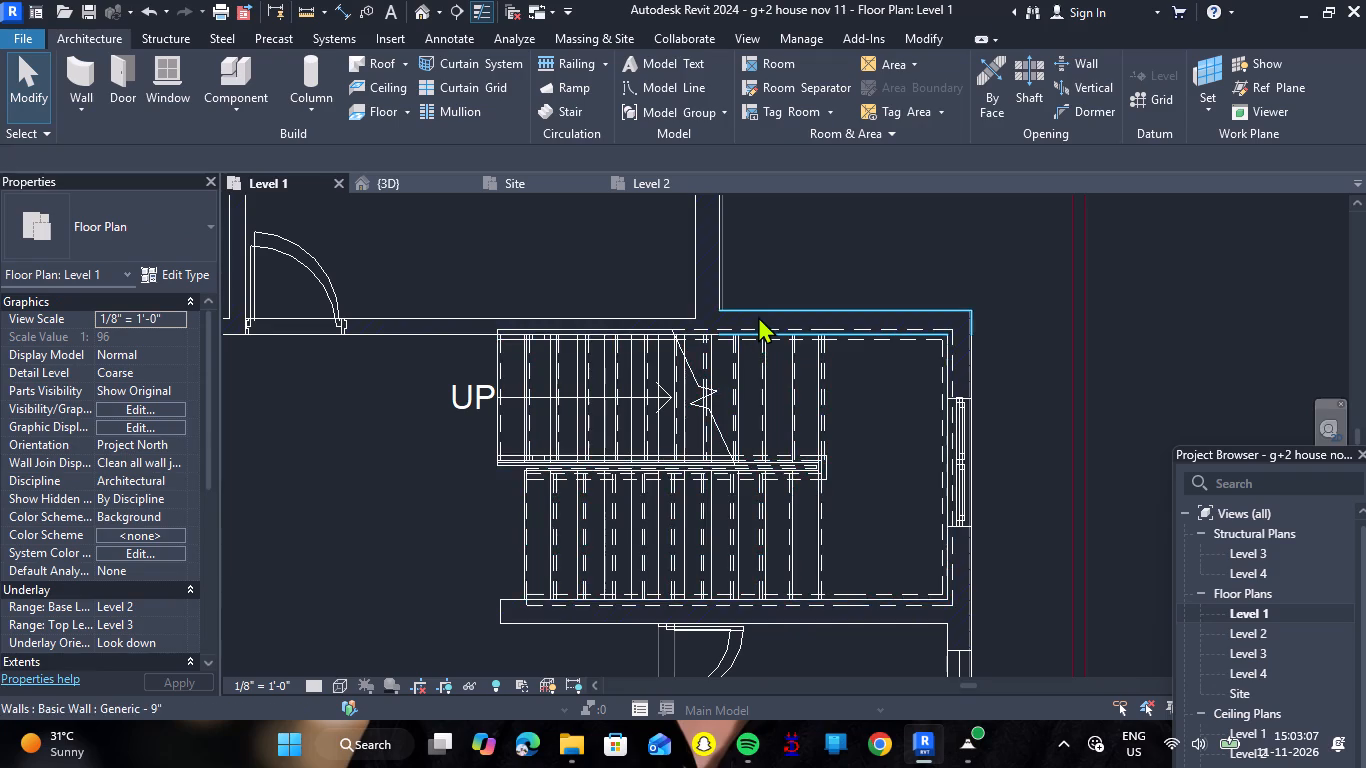
# Reopen the stair for editing and try to nudge the upper flight's wall-side stringer inward, away from the wall.
pyautogui.scroll(5, 758, 315)
pyautogui.click(782, 340)
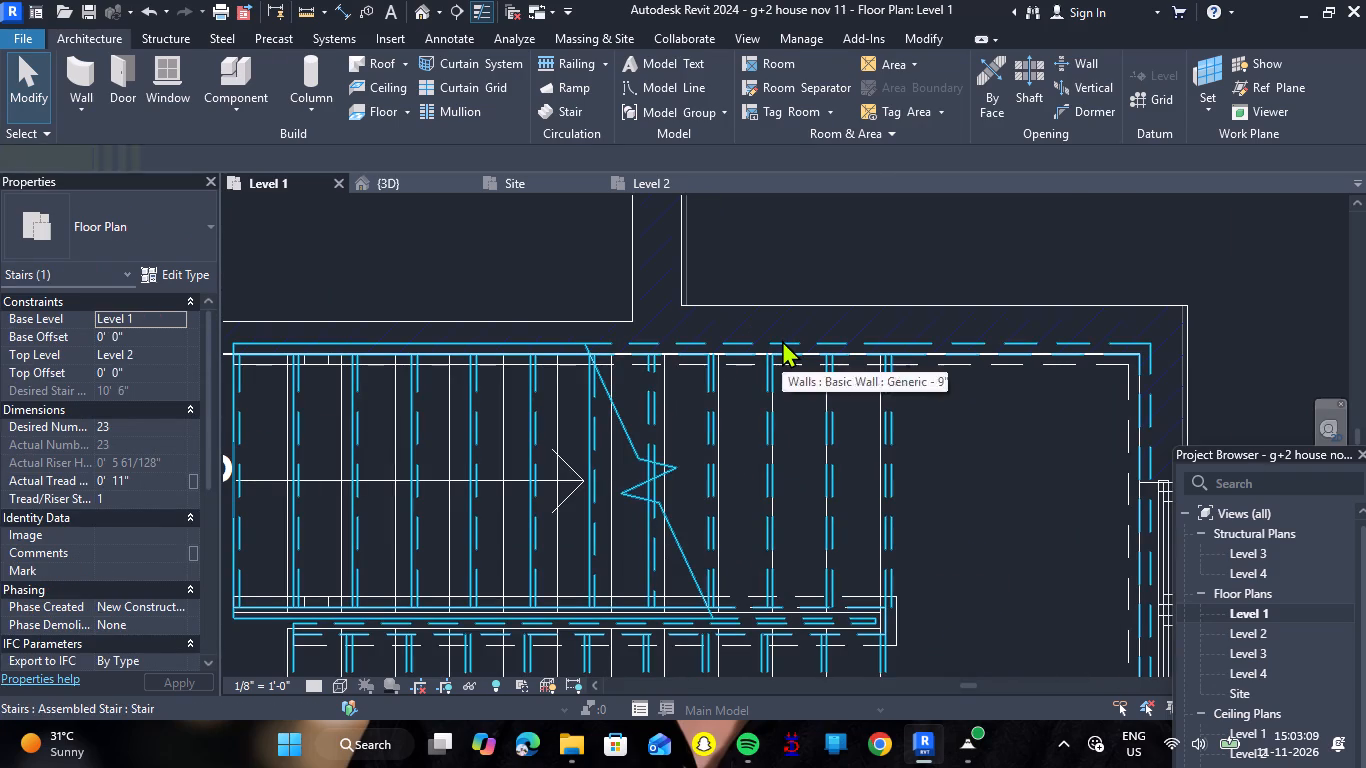
pyautogui.click(782, 340)
pyautogui.tripleClick(782, 340)
pyautogui.click(782, 340)
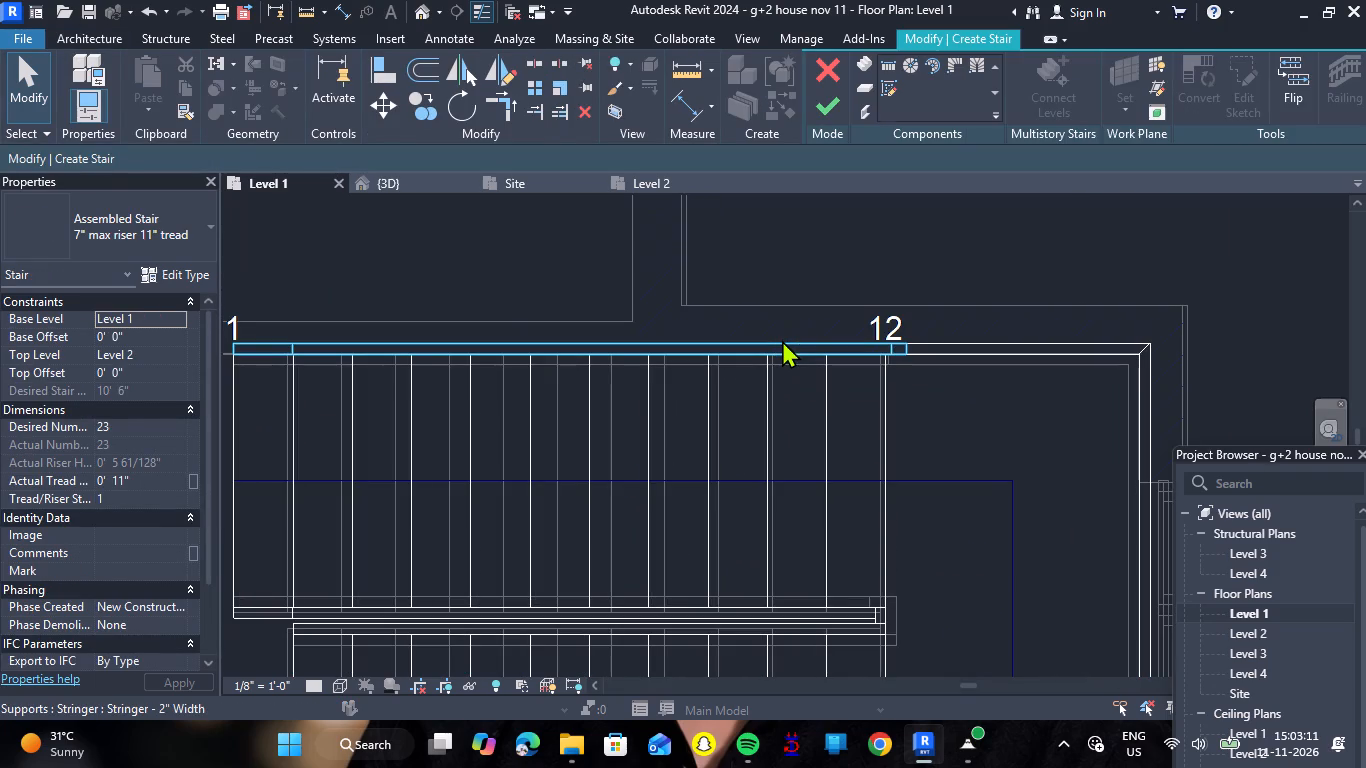
pyautogui.doubleClick(814, 338)
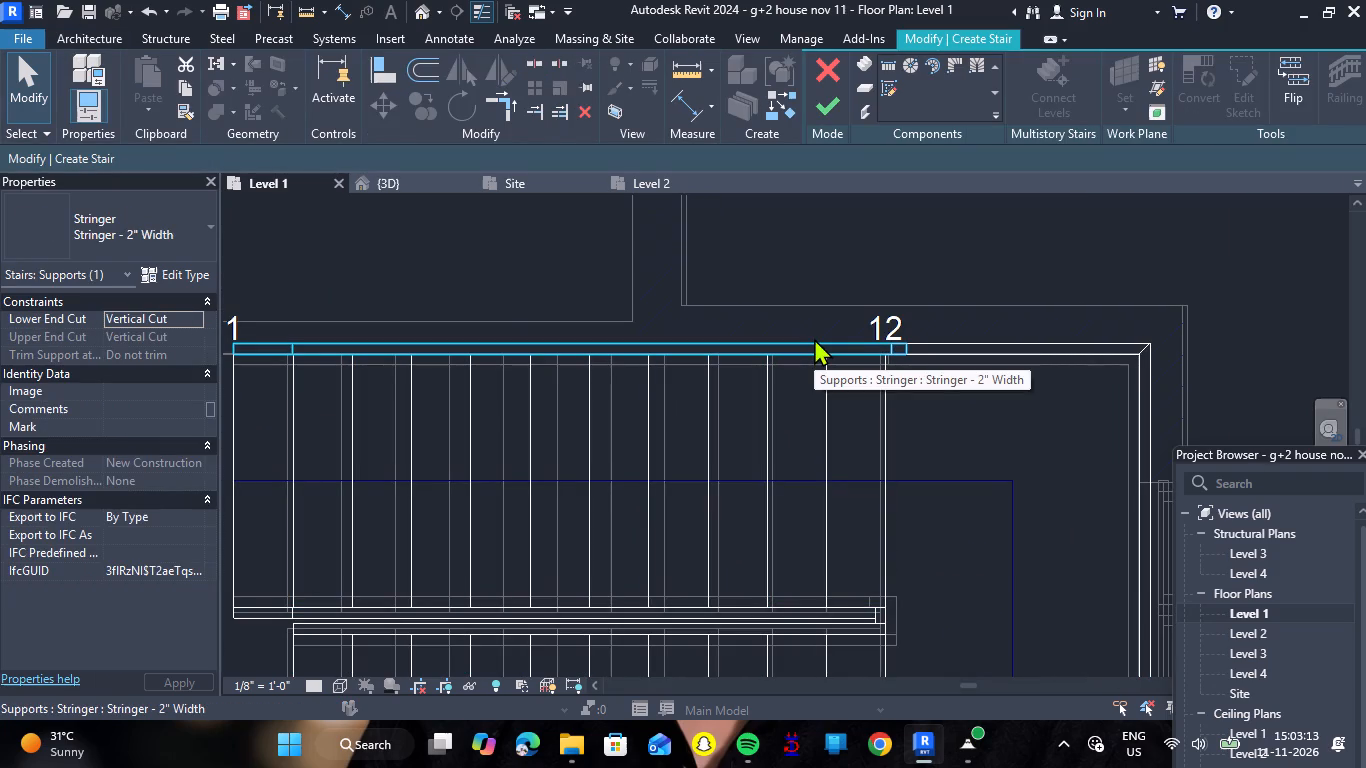
pyautogui.press('Down')
pyautogui.press('Down')
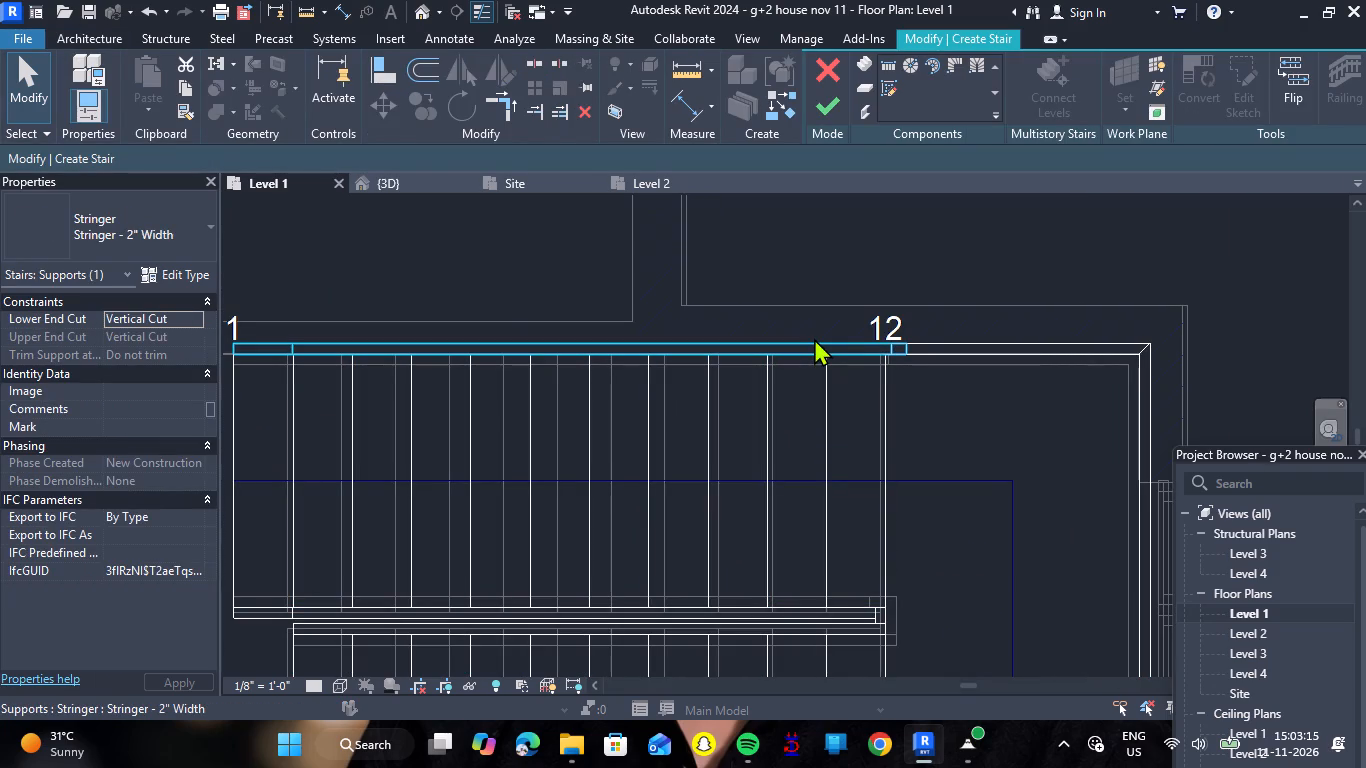
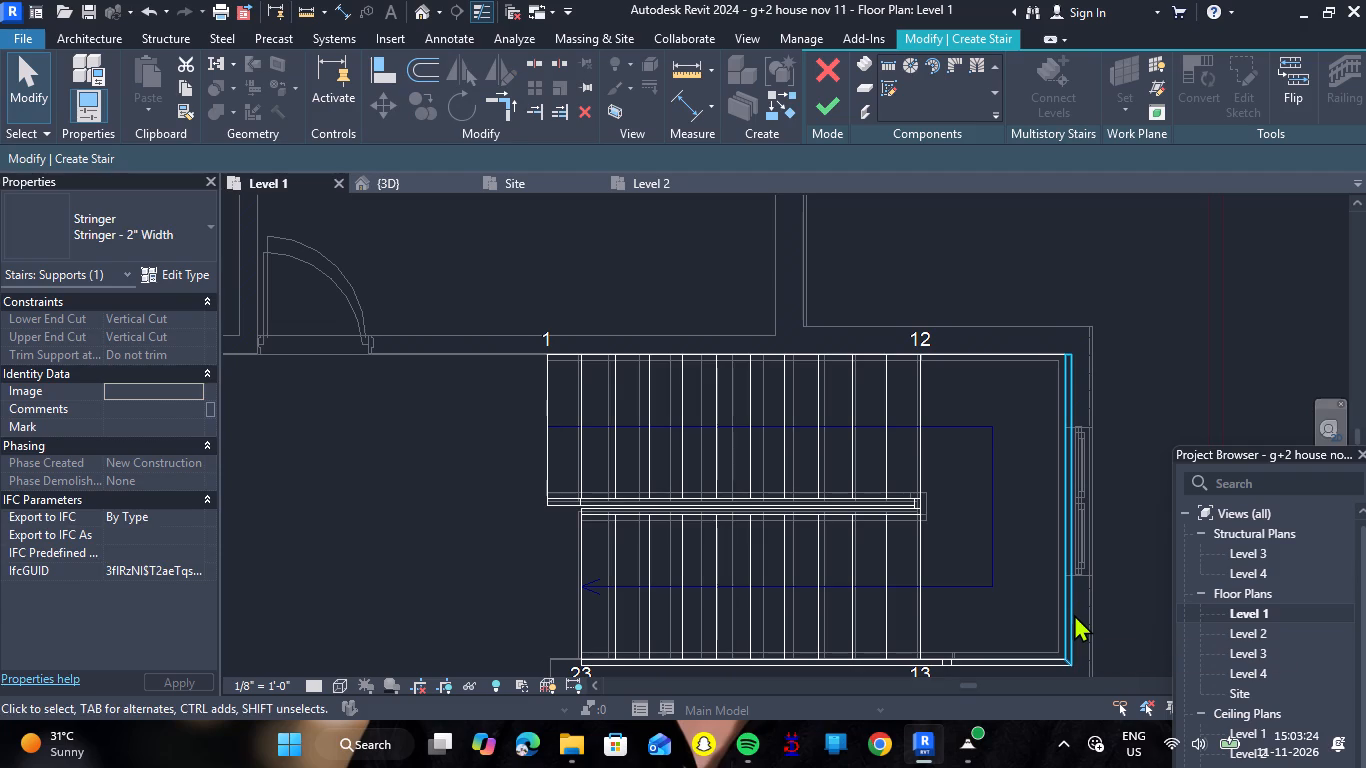
# Select the landing's 2" stringer along the bath-side wall, beside riser 13 of the return flight.
pyautogui.click(1045, 663)
pyautogui.scroll(-5, 1009, 571)
pyautogui.scroll(7, 1007, 645)
pyautogui.press('Escape')
pyautogui.click(987, 557)
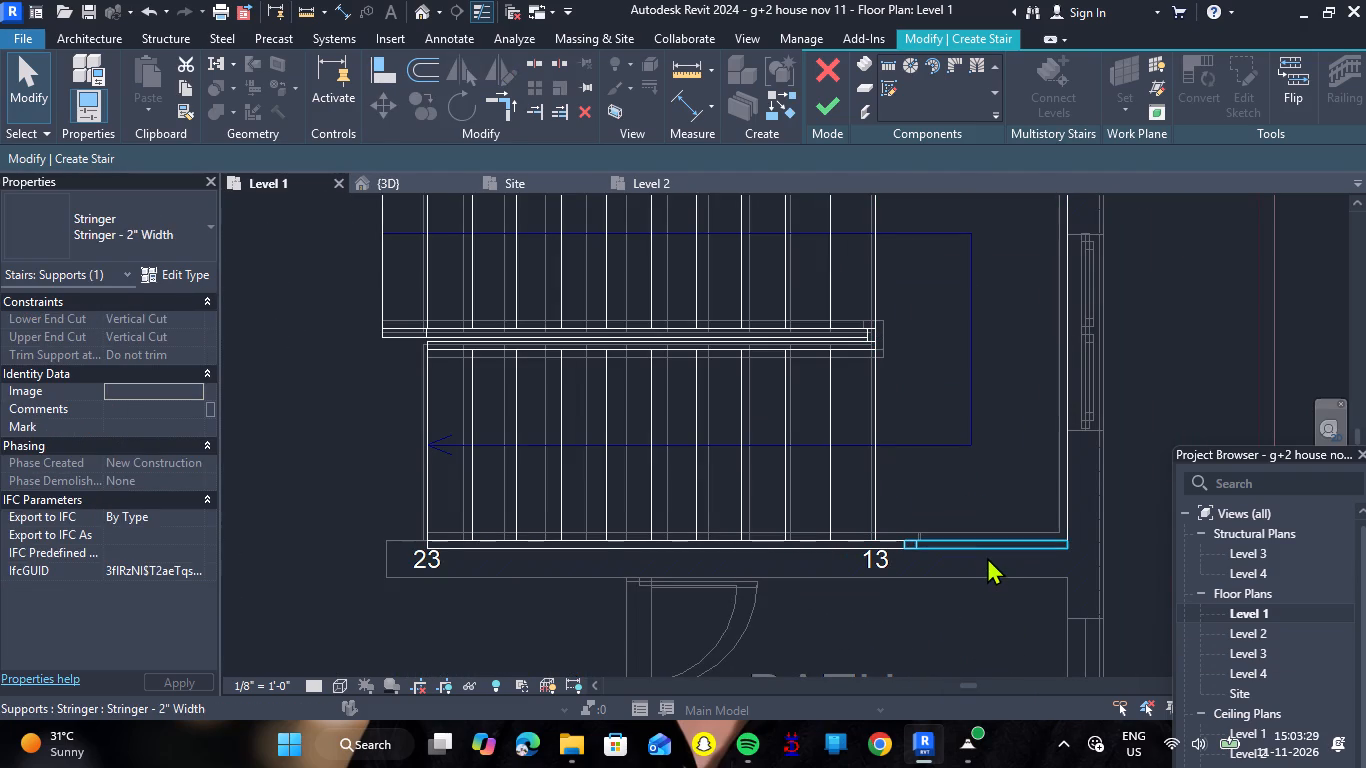
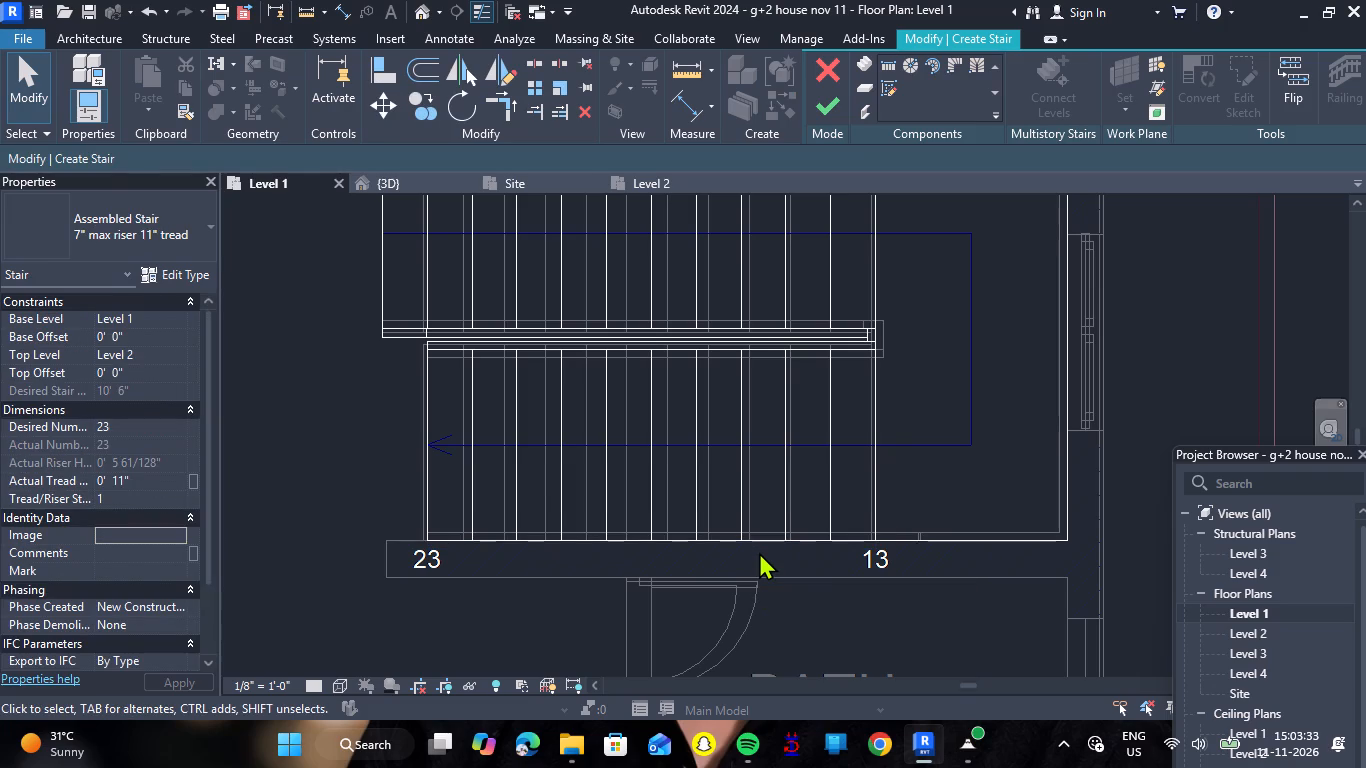
# Finish editing the 23-riser staircase to apply the changes to its runs, landing and stringers.
pyautogui.scroll(-3, 784, 539)
pyautogui.click(819, 114)
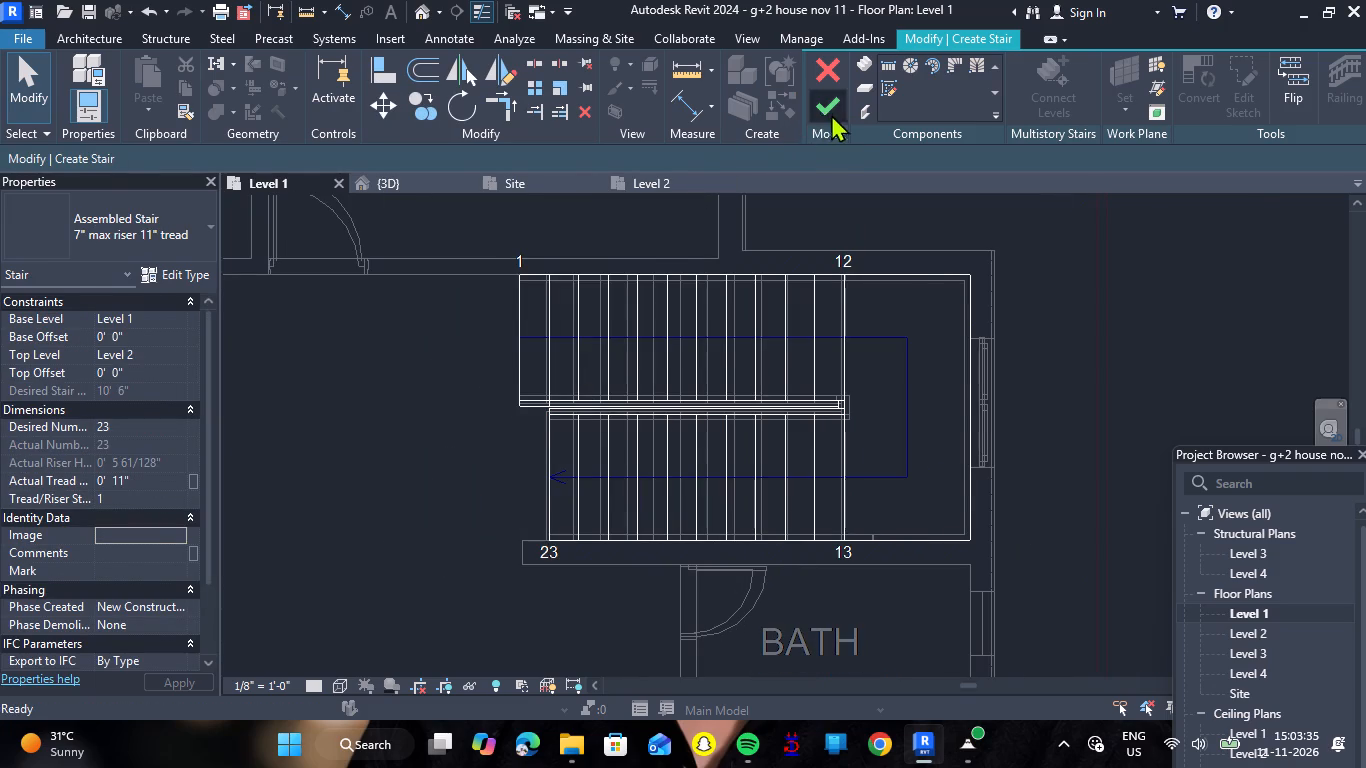
# In the 3D view, delete the staircase's outer Handrail - Rectangular railing that follows the walls, keeping the inner one.
pyautogui.click(428, 188)
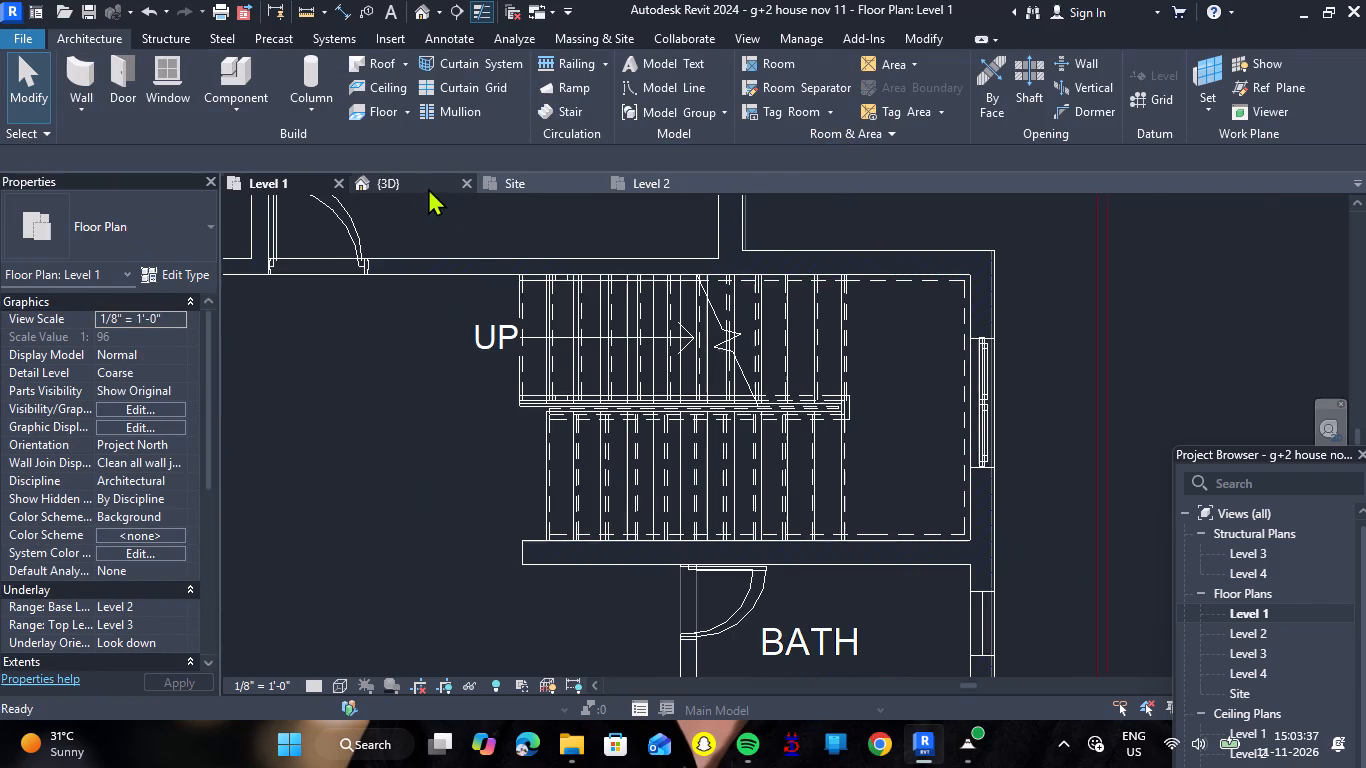
pyautogui.scroll(5, 427, 442)
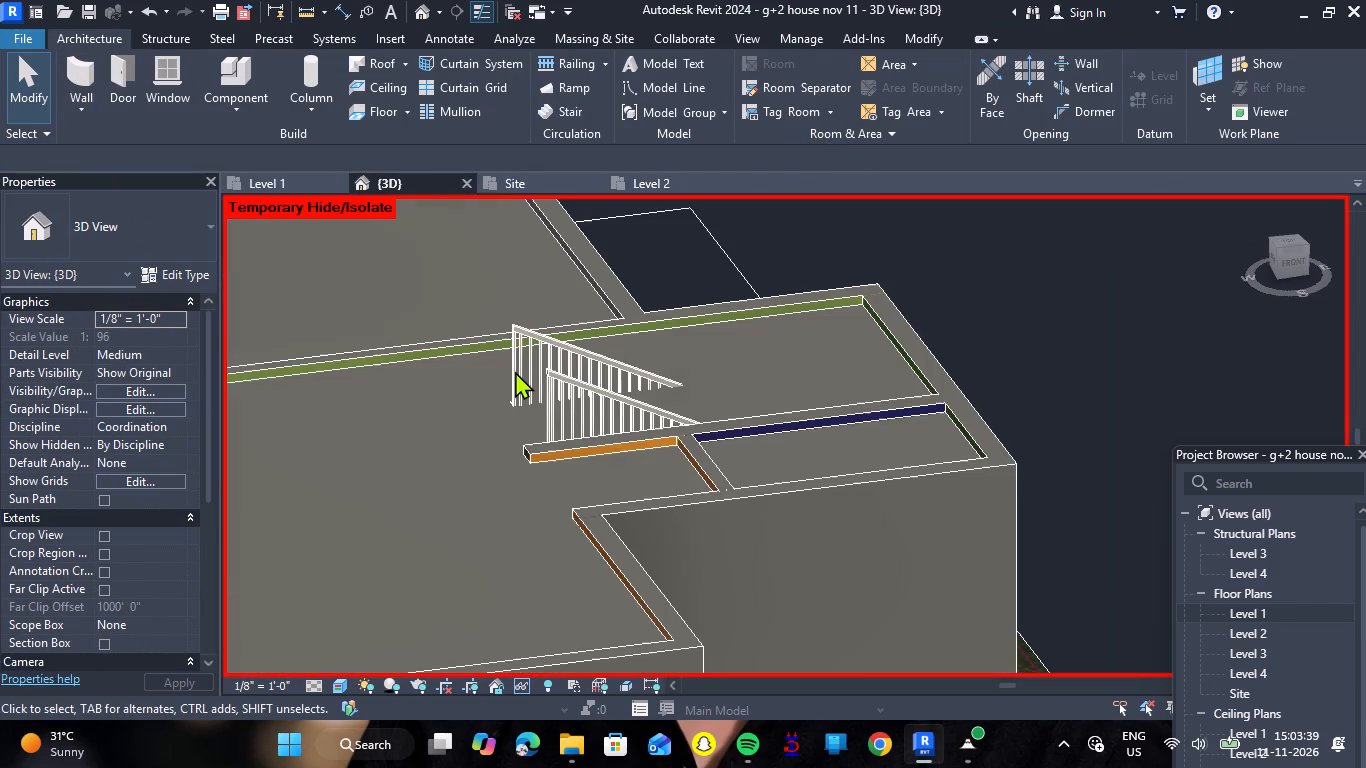
pyautogui.keyDown('shift'); pyautogui.moveTo(425, 516); pyautogui.dragTo(424, 516, button='right'); pyautogui.keyUp('shift')
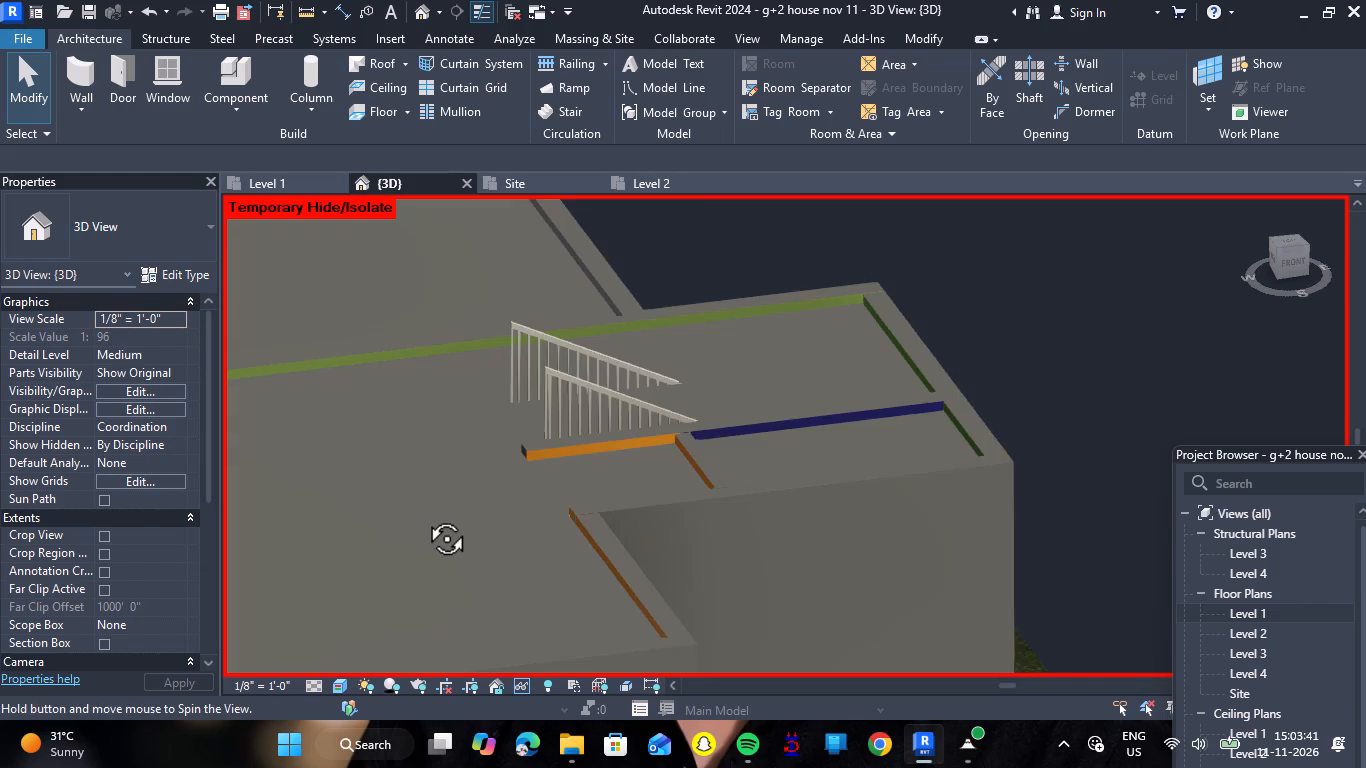
pyautogui.keyDown('shift'); pyautogui.moveTo(424, 516); pyautogui.dragTo(569, 518, button='right'); pyautogui.keyUp('shift')
pyautogui.scroll(-6, 576, 484)
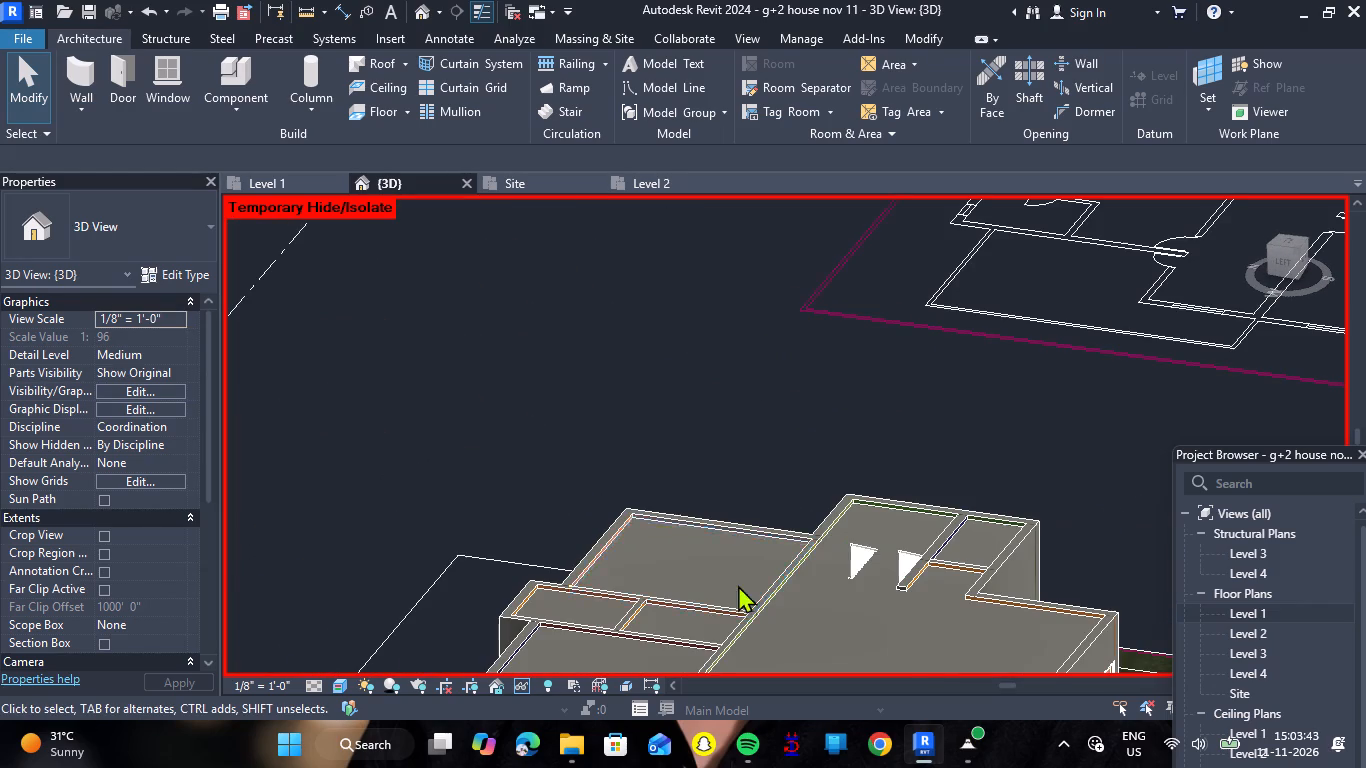
pyautogui.scroll(5, 551, 28)
pyautogui.scroll(6, 894, 576)
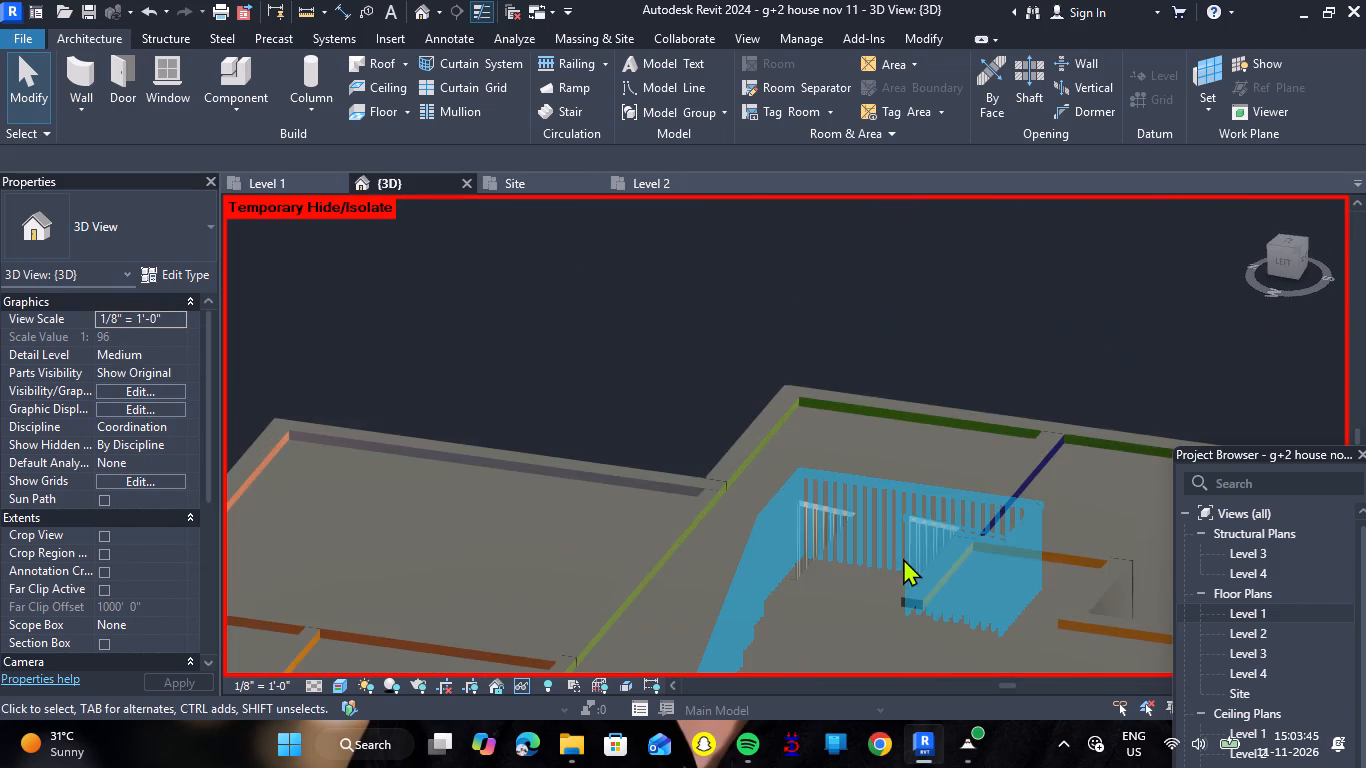
pyautogui.scroll(8, 912, 549)
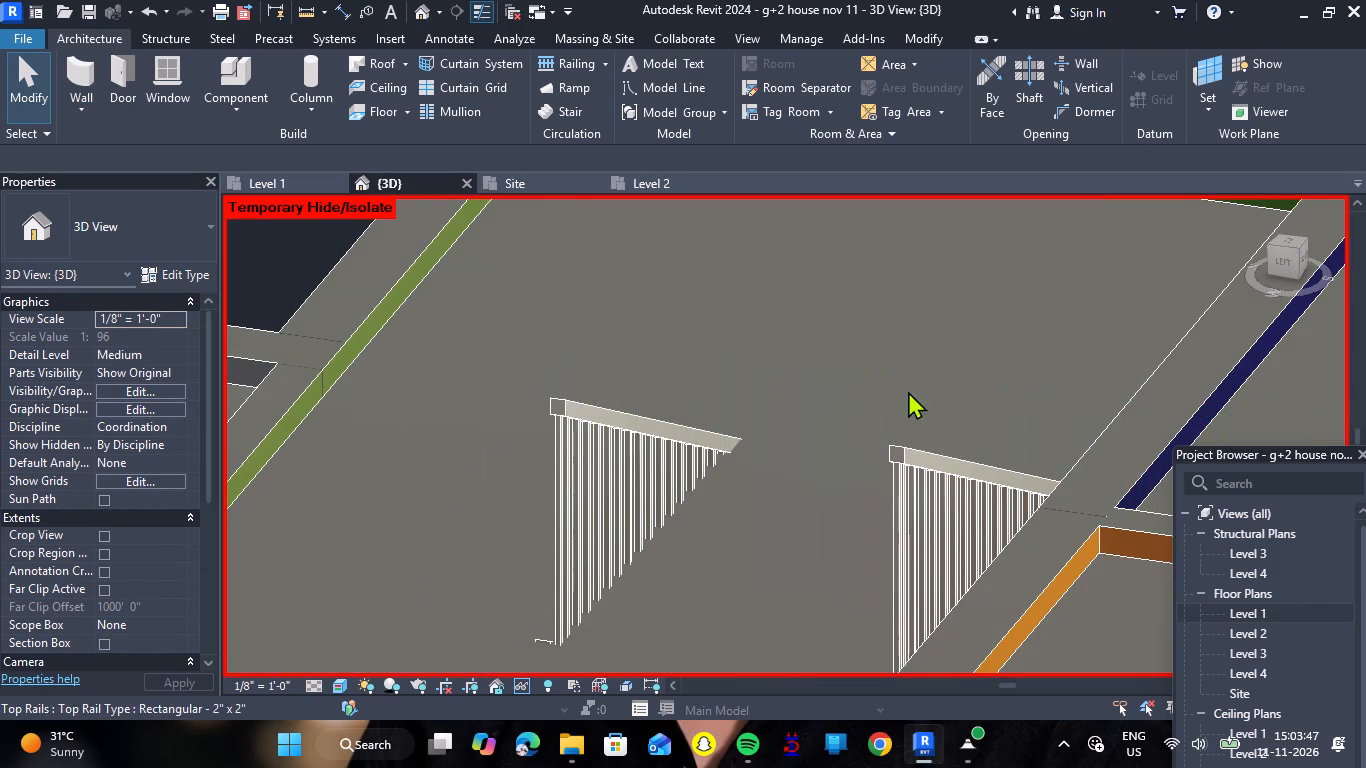
pyautogui.click(906, 455)
pyautogui.scroll(-6, 911, 447)
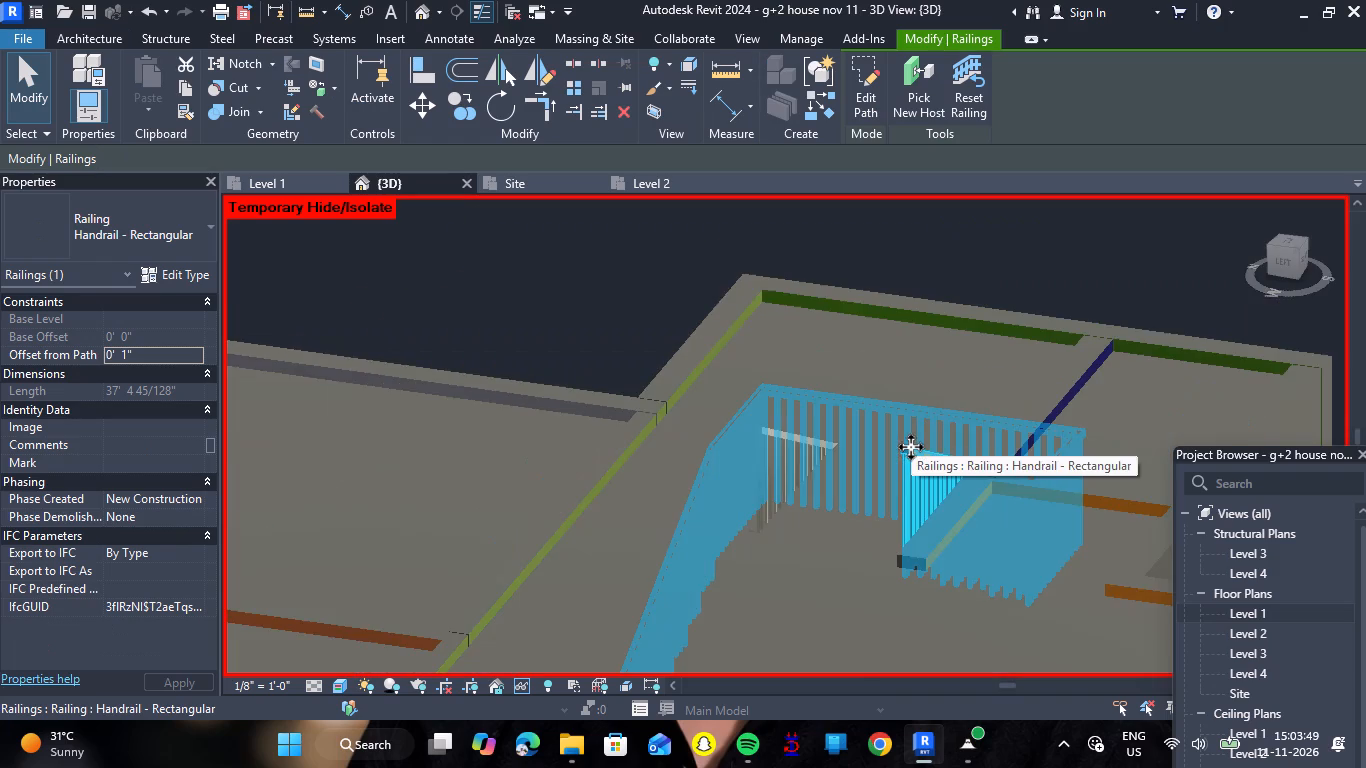
pyautogui.press('Delete')
# Inspect the house exterior from the side and front, including the staircase seen through its window.
pyautogui.scroll(-4, 860, 391)
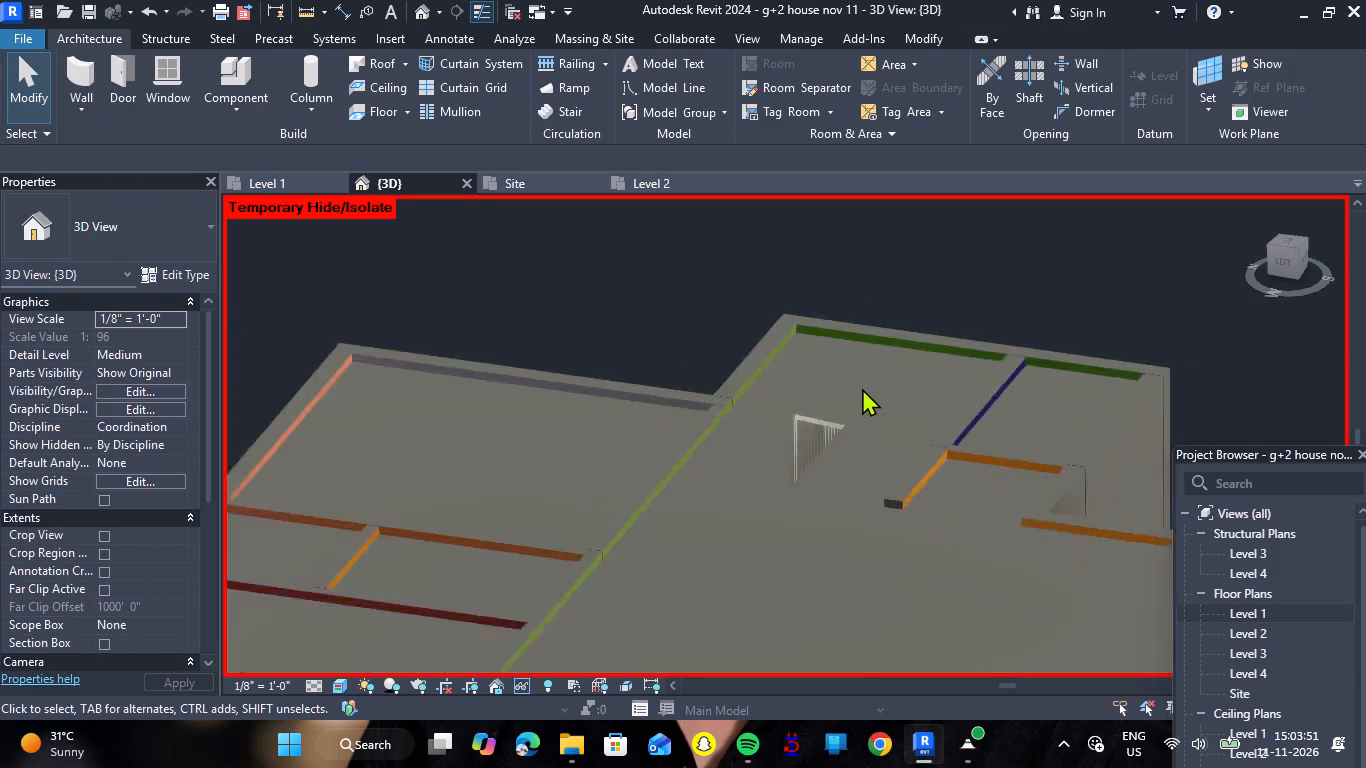
pyautogui.scroll(-6, 862, 388)
pyautogui.keyDown('shift'); pyautogui.moveTo(1081, 557); pyautogui.dragTo(604, 584, button='right'); pyautogui.keyUp('shift')
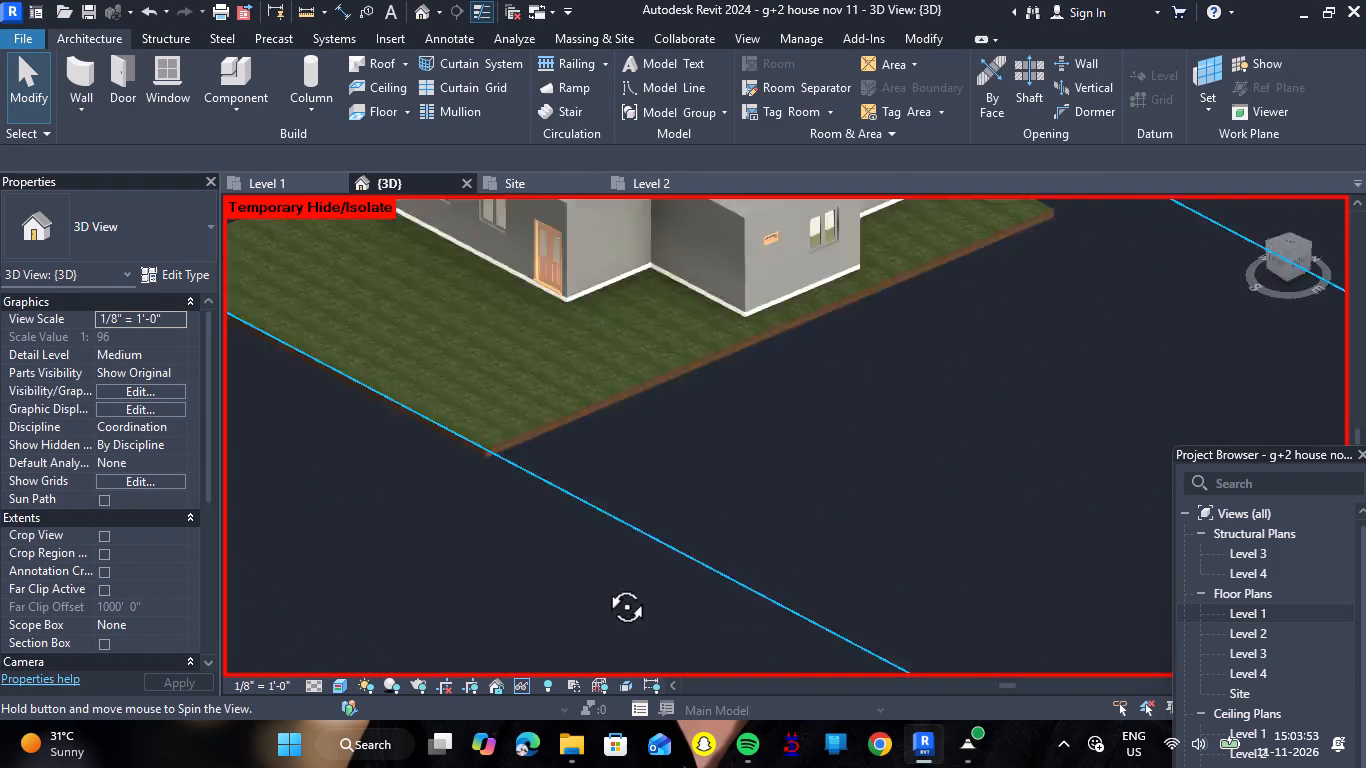
pyautogui.keyDown('shift'); pyautogui.moveTo(604, 584); pyautogui.dragTo(667, 459, button='right'); pyautogui.keyUp('shift')
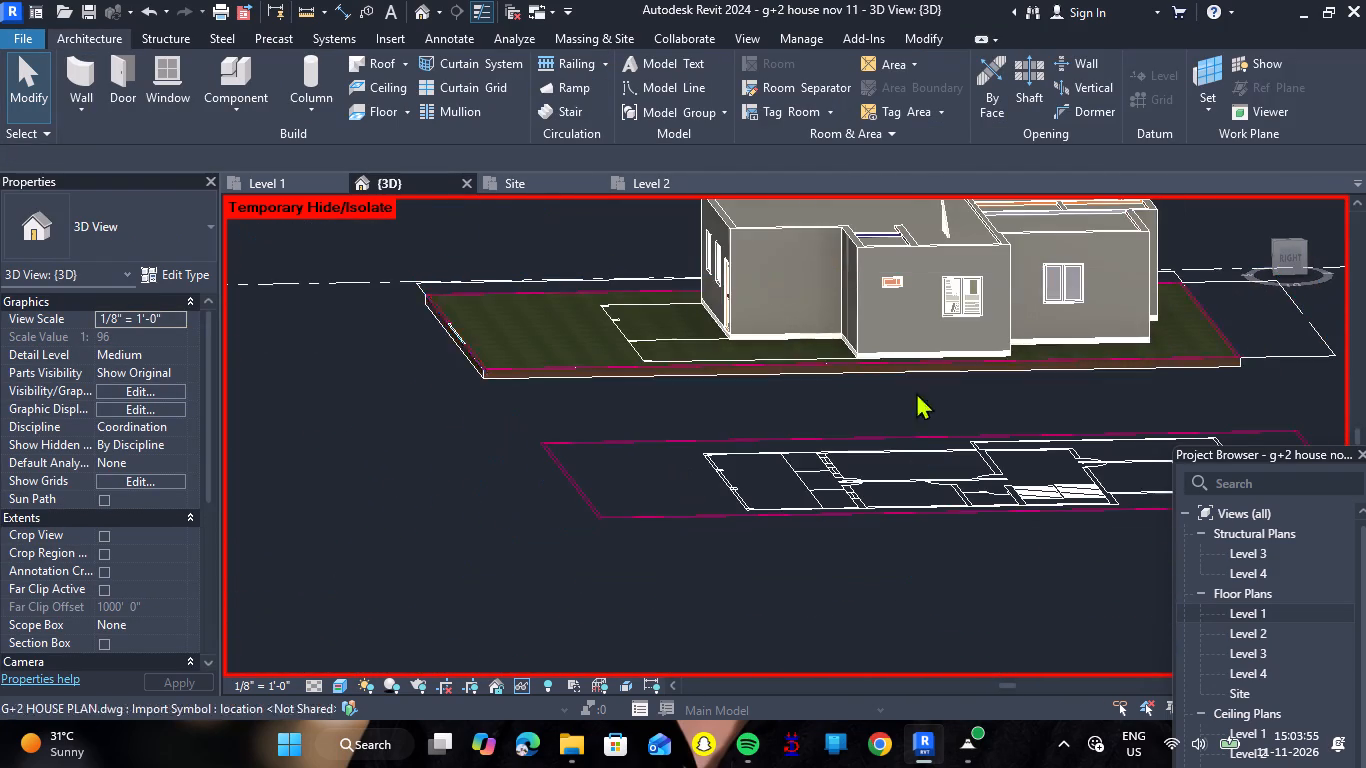
pyautogui.scroll(8, 960, 259)
pyautogui.scroll(5, 995, 482)
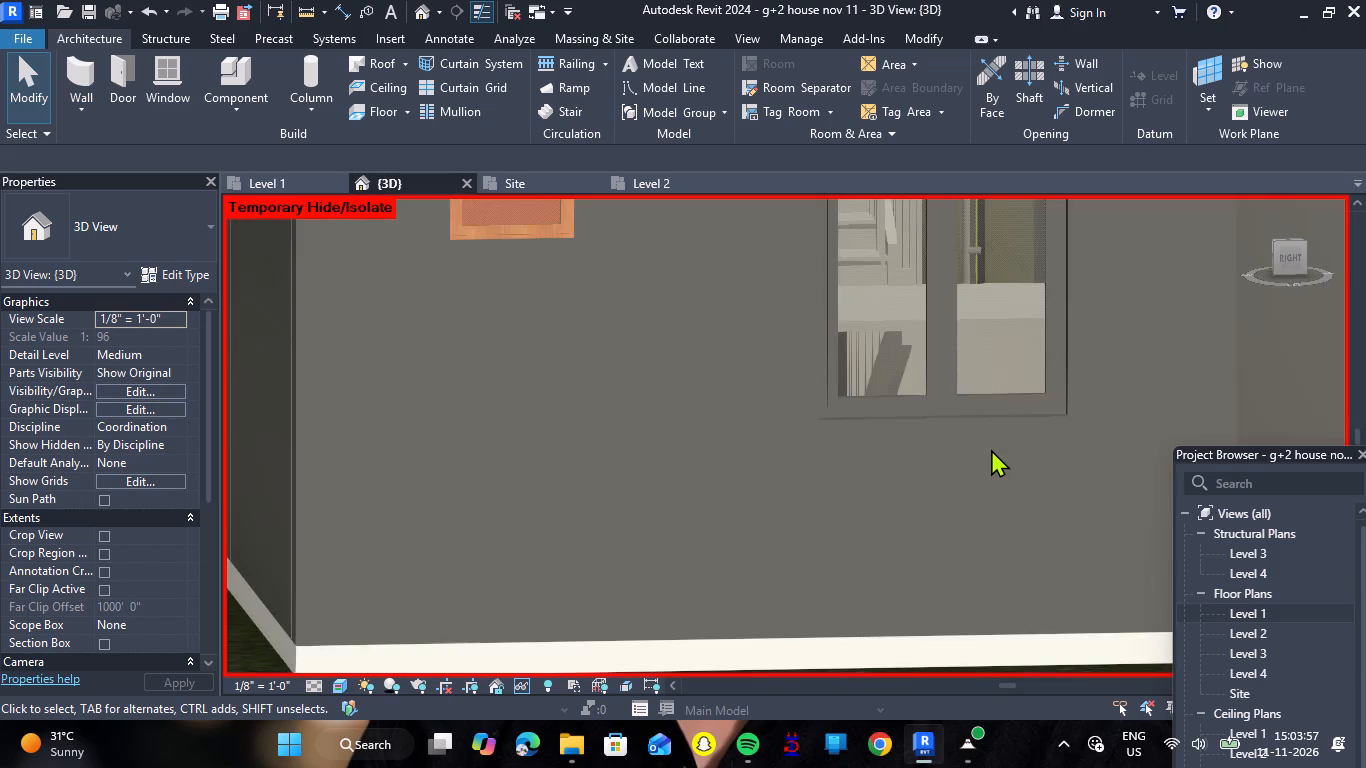
pyautogui.scroll(-9, 991, 449)
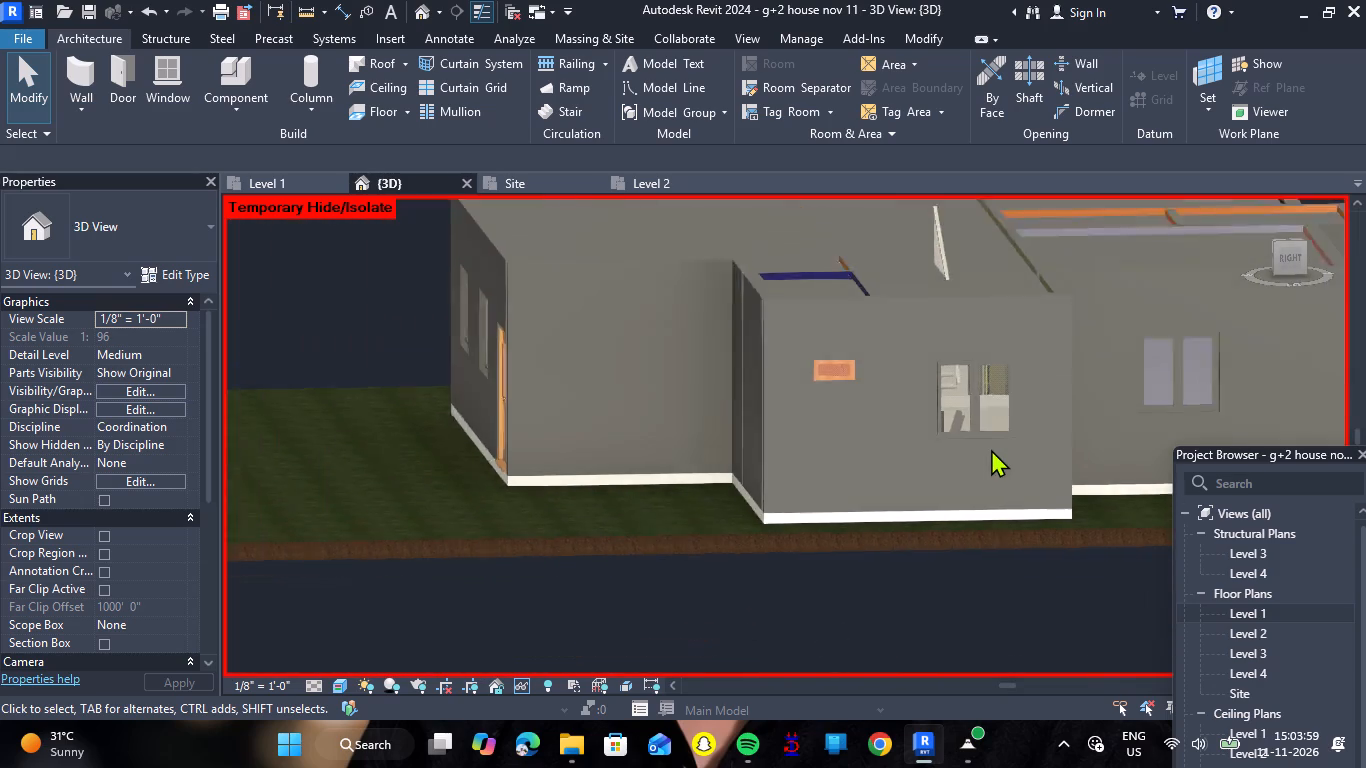
pyautogui.scroll(-2, 991, 449)
pyautogui.keyDown('shift'); pyautogui.moveTo(589, 558); pyautogui.dragTo(605, 558, button='right'); pyautogui.keyUp('shift')
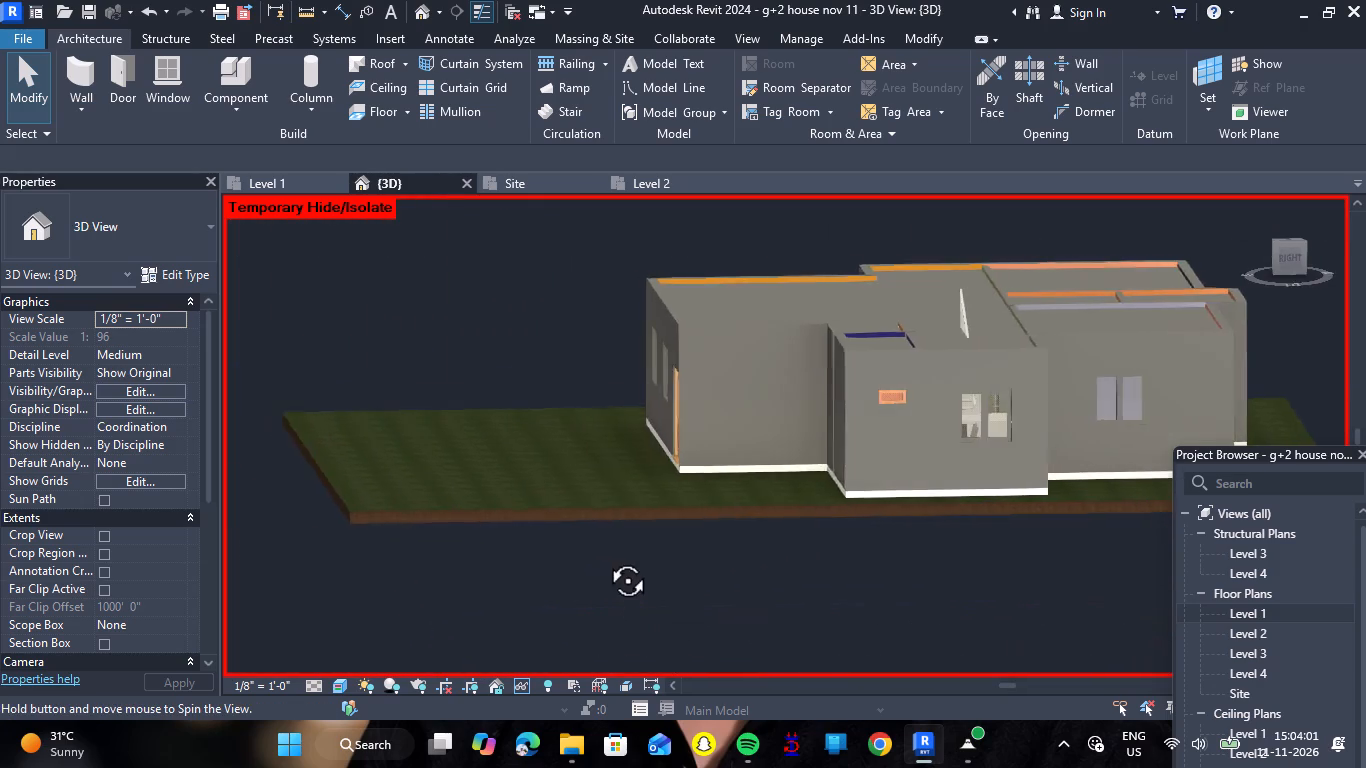
pyautogui.keyDown('shift'); pyautogui.moveTo(605, 558); pyautogui.dragTo(825, 565, button='right'); pyautogui.keyUp('shift')
pyautogui.scroll(-3, 839, 514)
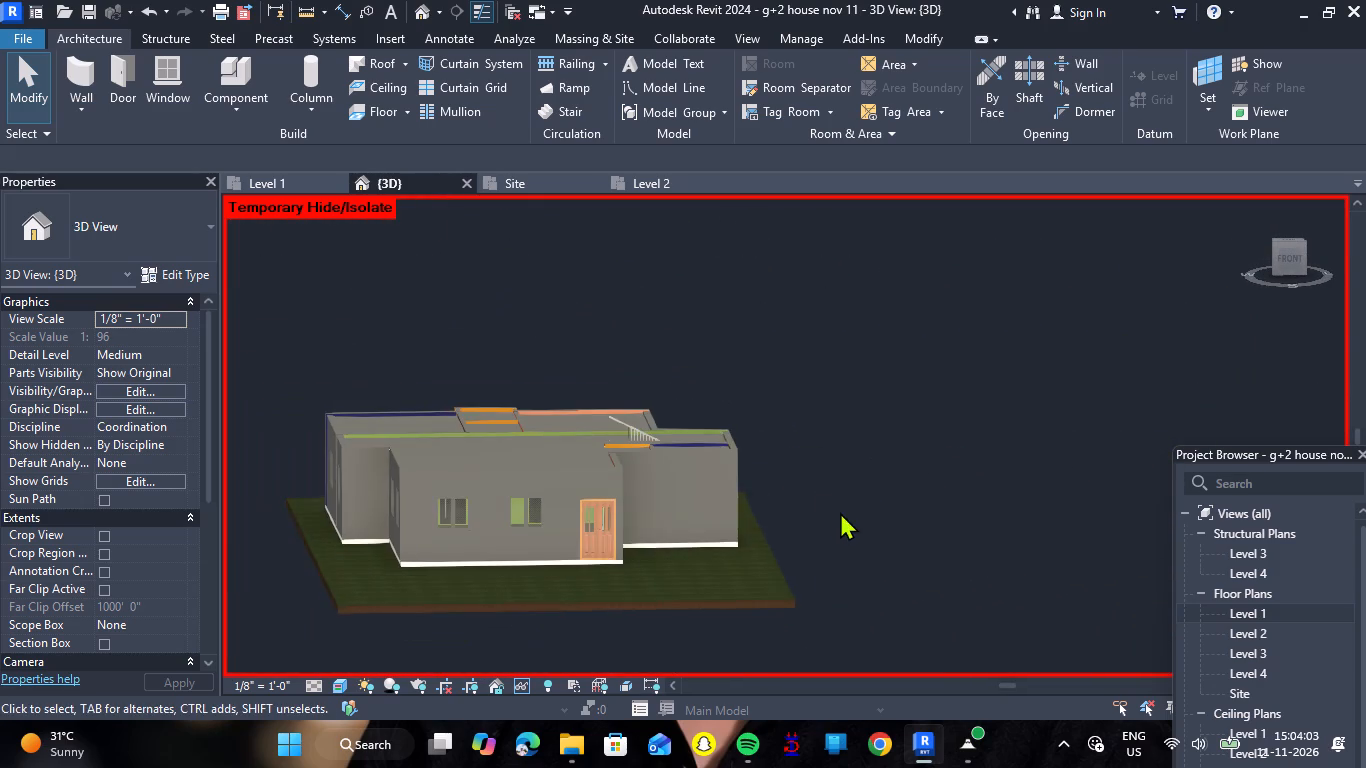
# Paint the front exterior walls, the return beside the entrance door and the adjoining bath side wall with material 5.
pyautogui.write('pt')
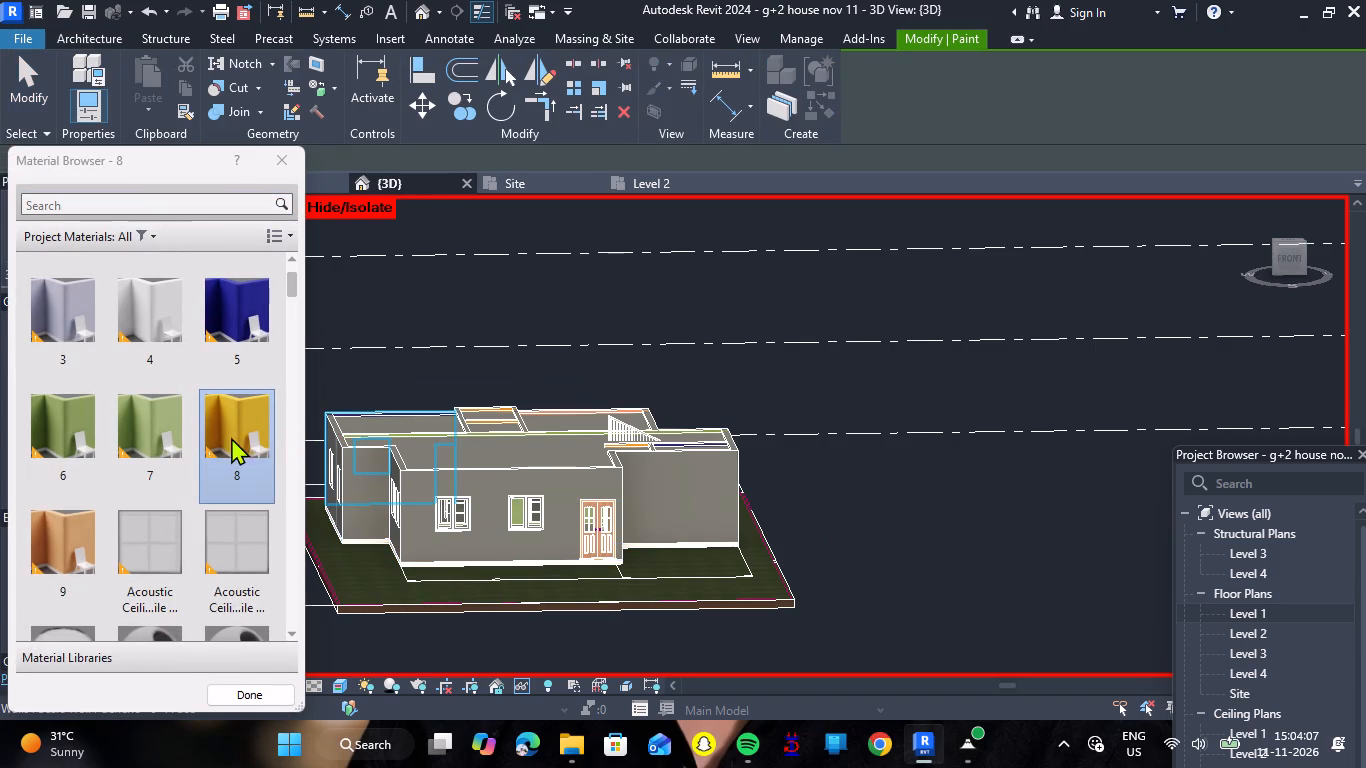
pyautogui.click(230, 336)
pyautogui.click(425, 542)
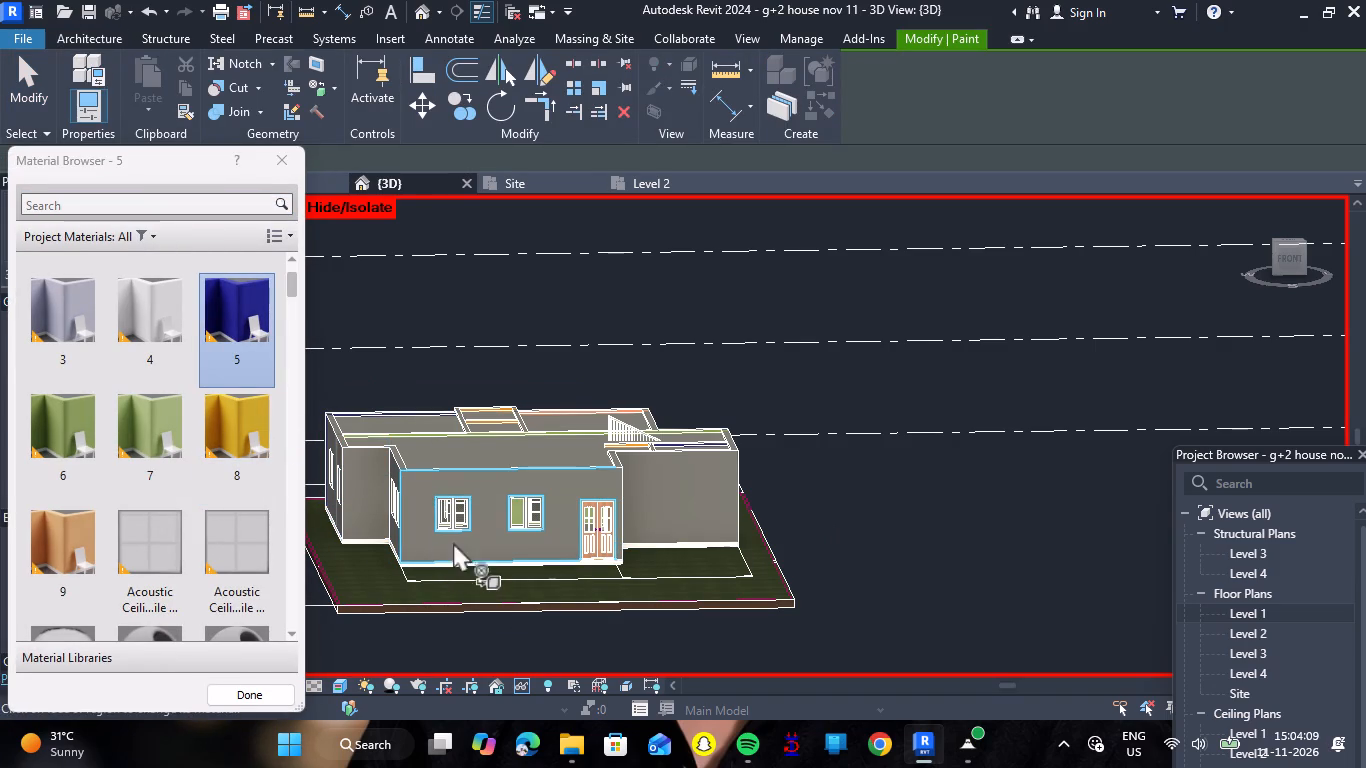
pyautogui.click(638, 520)
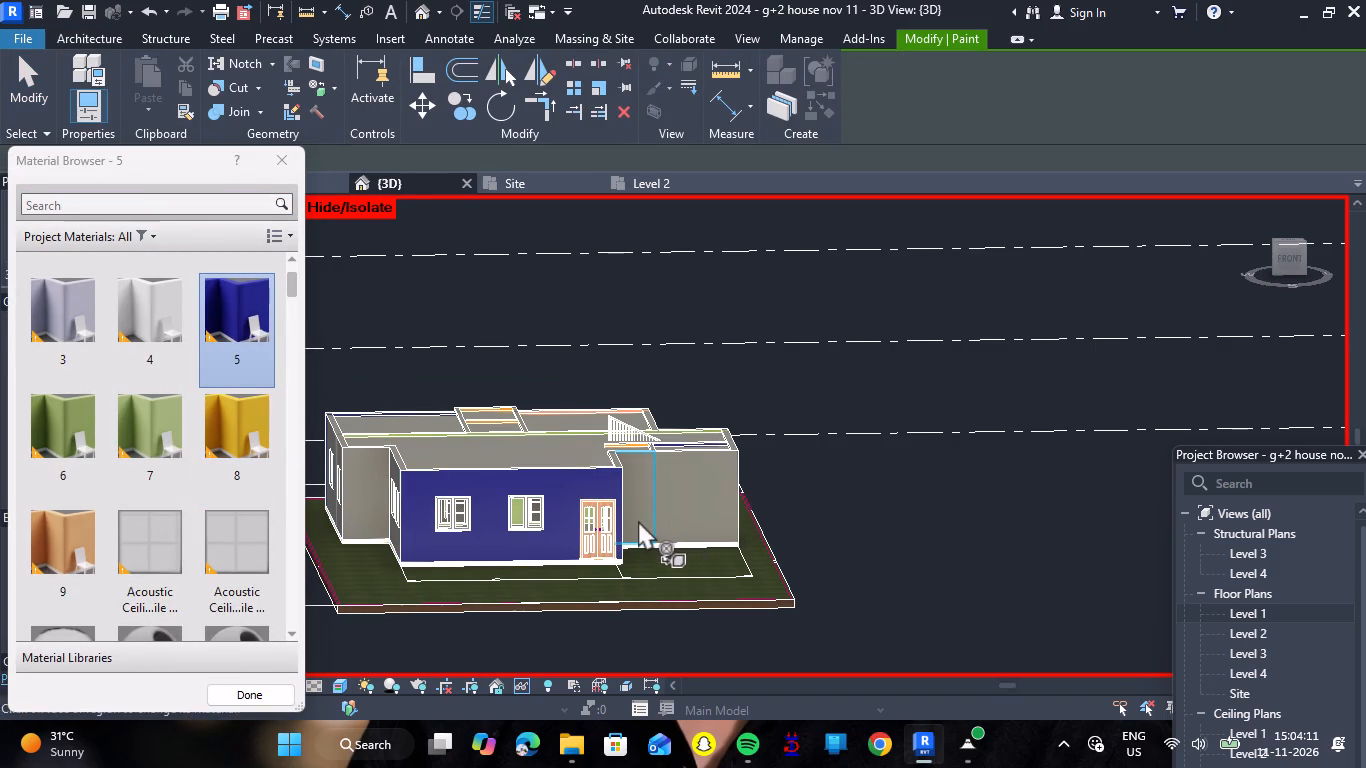
pyautogui.click(694, 512)
pyautogui.keyDown('shift'); pyautogui.moveTo(874, 511); pyautogui.dragTo(852, 526, button='right'); pyautogui.keyUp('shift')
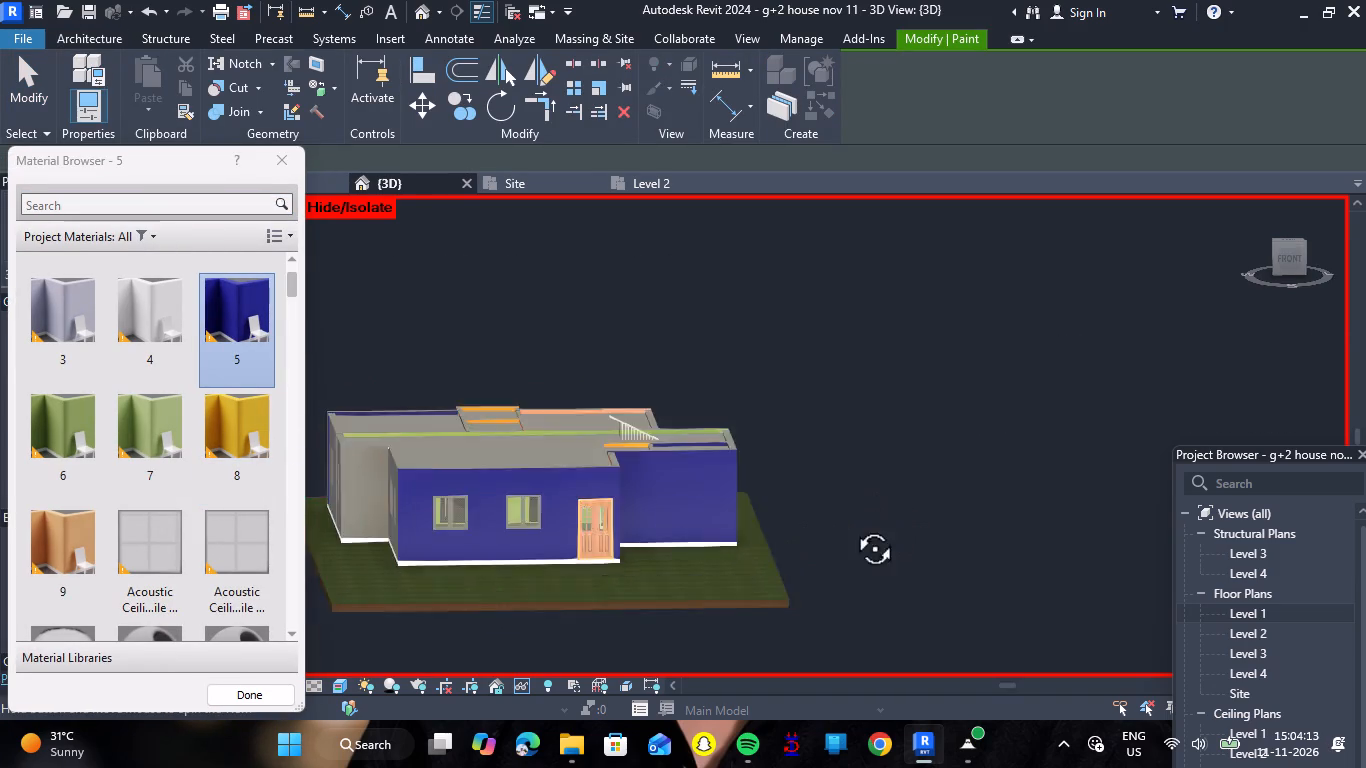
pyautogui.keyDown('shift'); pyautogui.moveTo(852, 526); pyautogui.dragTo(773, 539, button='right'); pyautogui.keyUp('shift')
pyautogui.click(581, 459)
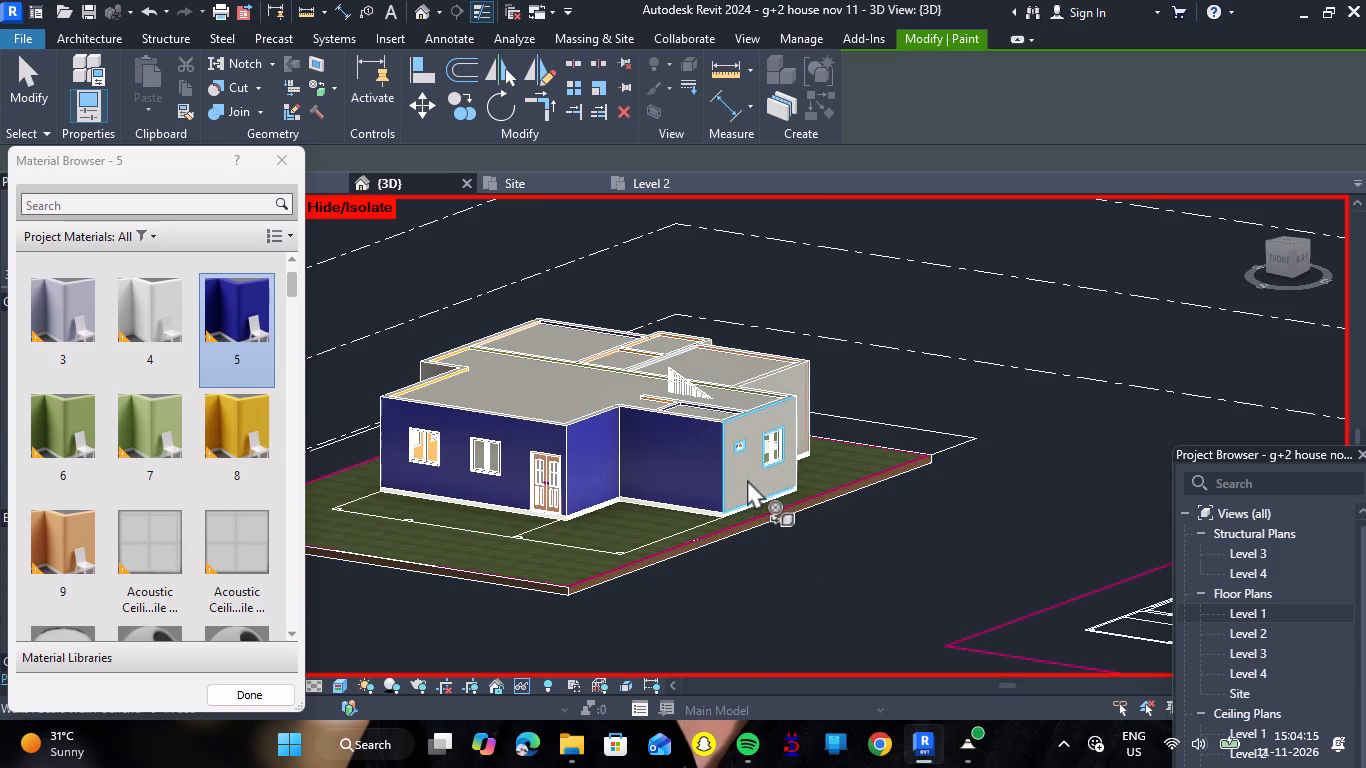
pyautogui.click(747, 479)
# Paint the exterior walls from the stair block's return around to the rear, including the narrow recess face, with material 5.
pyautogui.keyDown('shift'); pyautogui.moveTo(903, 475); pyautogui.dragTo(741, 520, button='right'); pyautogui.keyUp('shift')
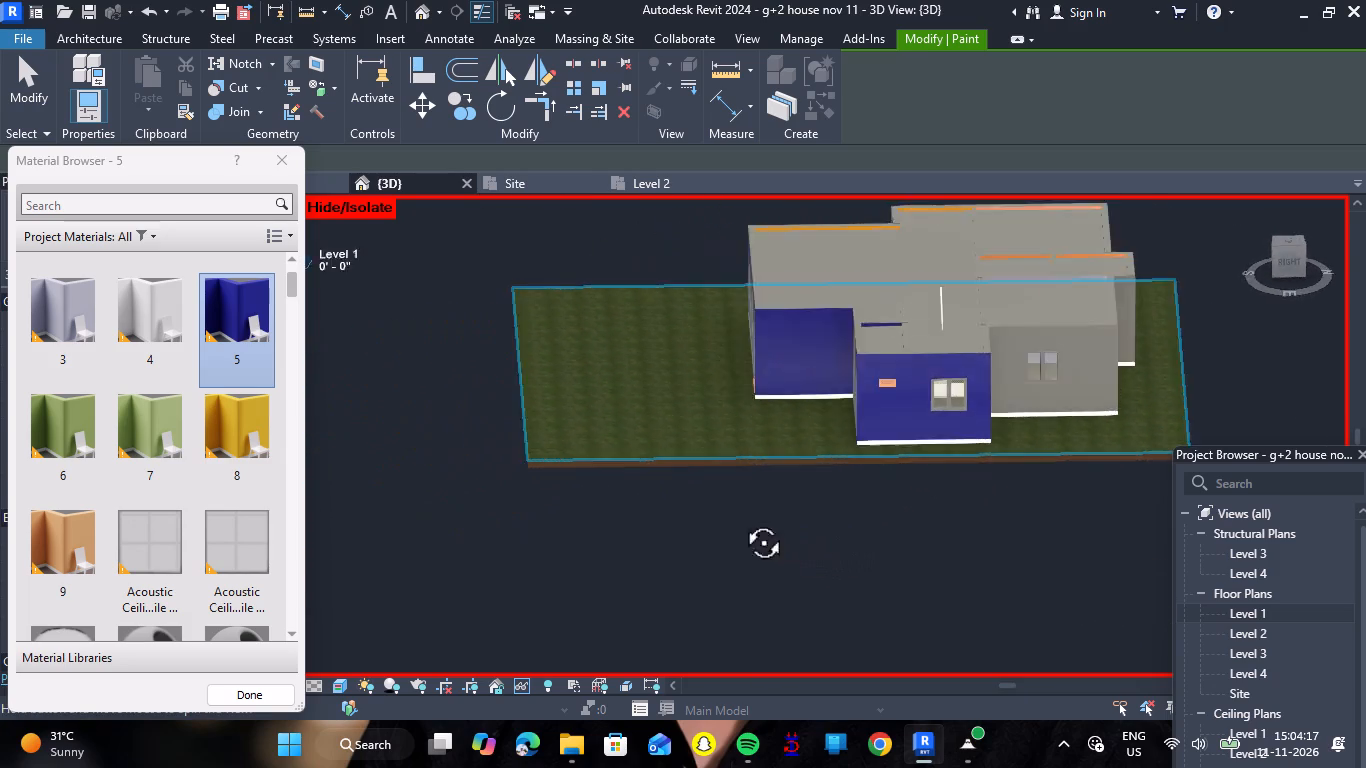
pyautogui.keyDown('shift'); pyautogui.moveTo(741, 520); pyautogui.dragTo(661, 485, button='right'); pyautogui.keyUp('shift')
pyautogui.scroll(-7, 671, 484)
pyautogui.scroll(9, 888, 506)
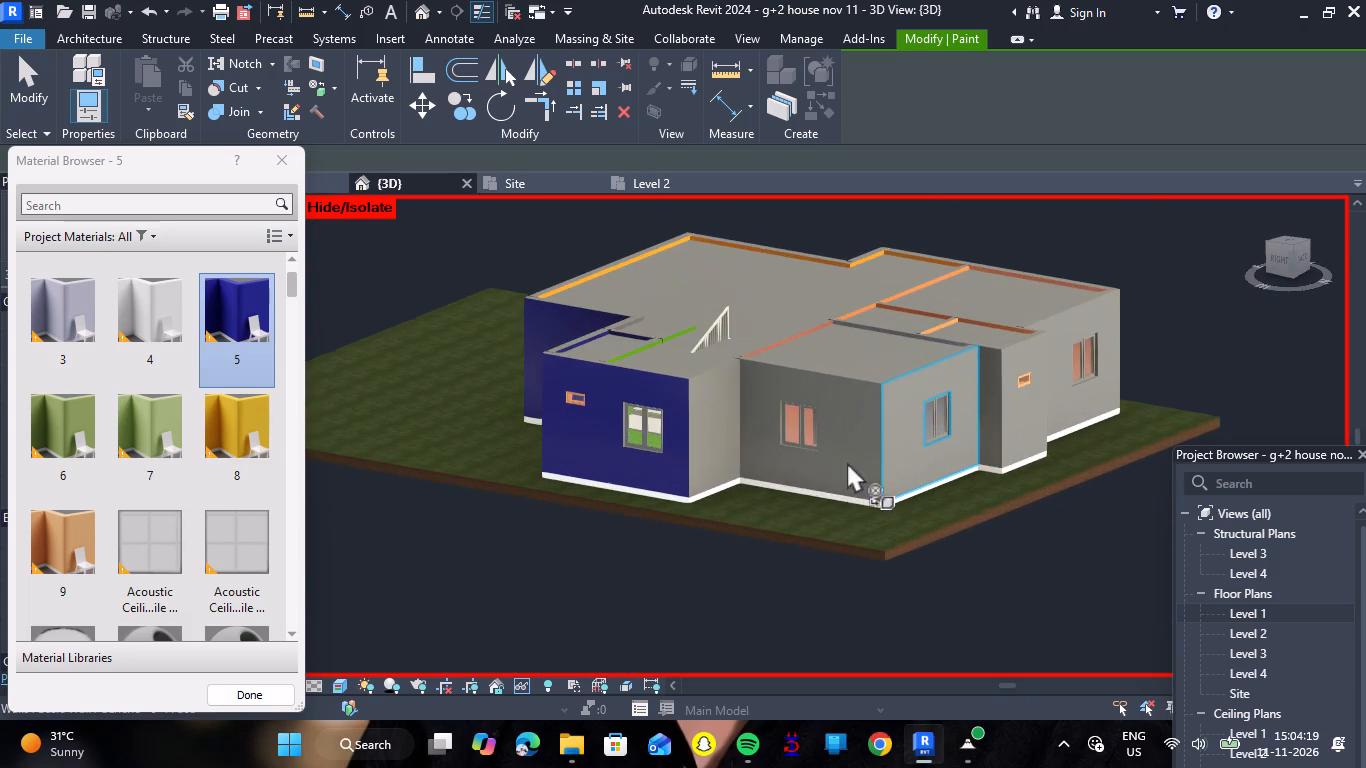
pyautogui.click(718, 440)
pyautogui.click(838, 457)
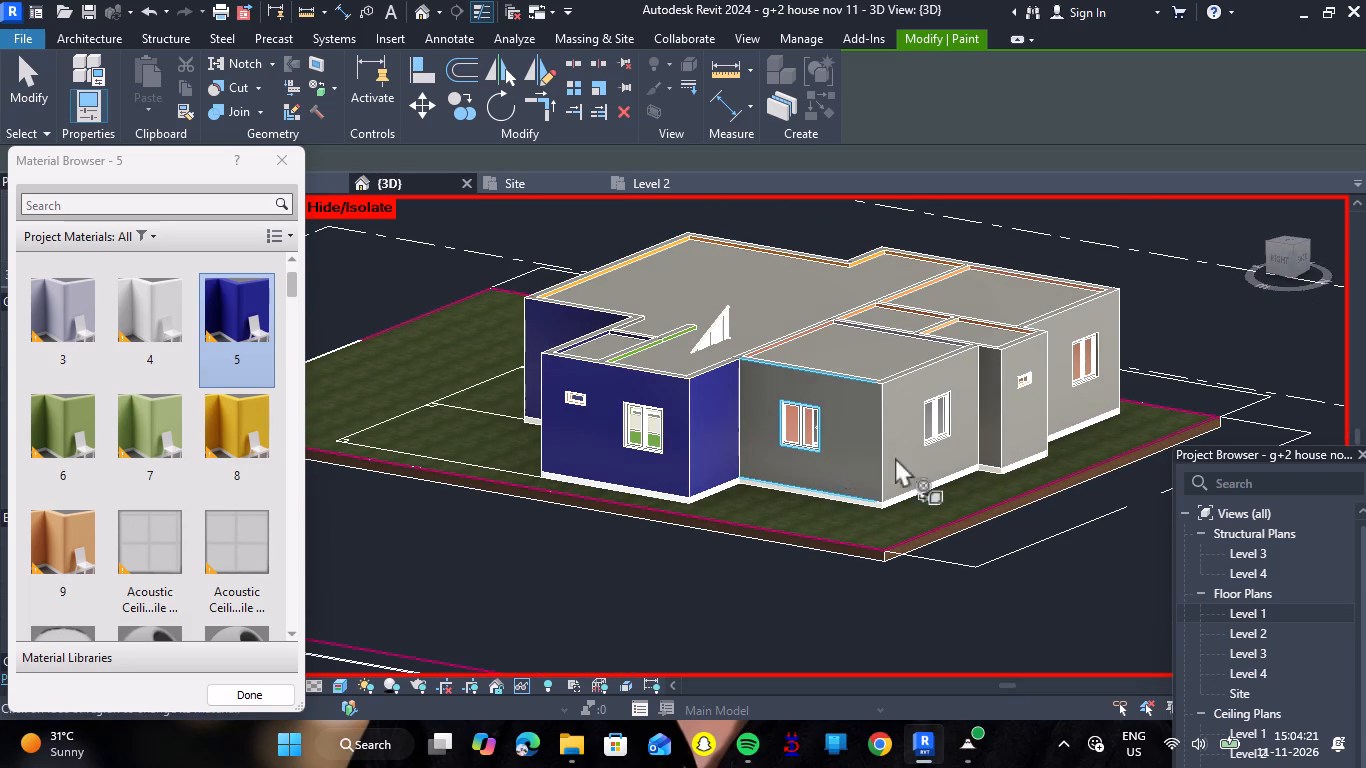
pyautogui.click(898, 473)
pyautogui.click(1001, 437)
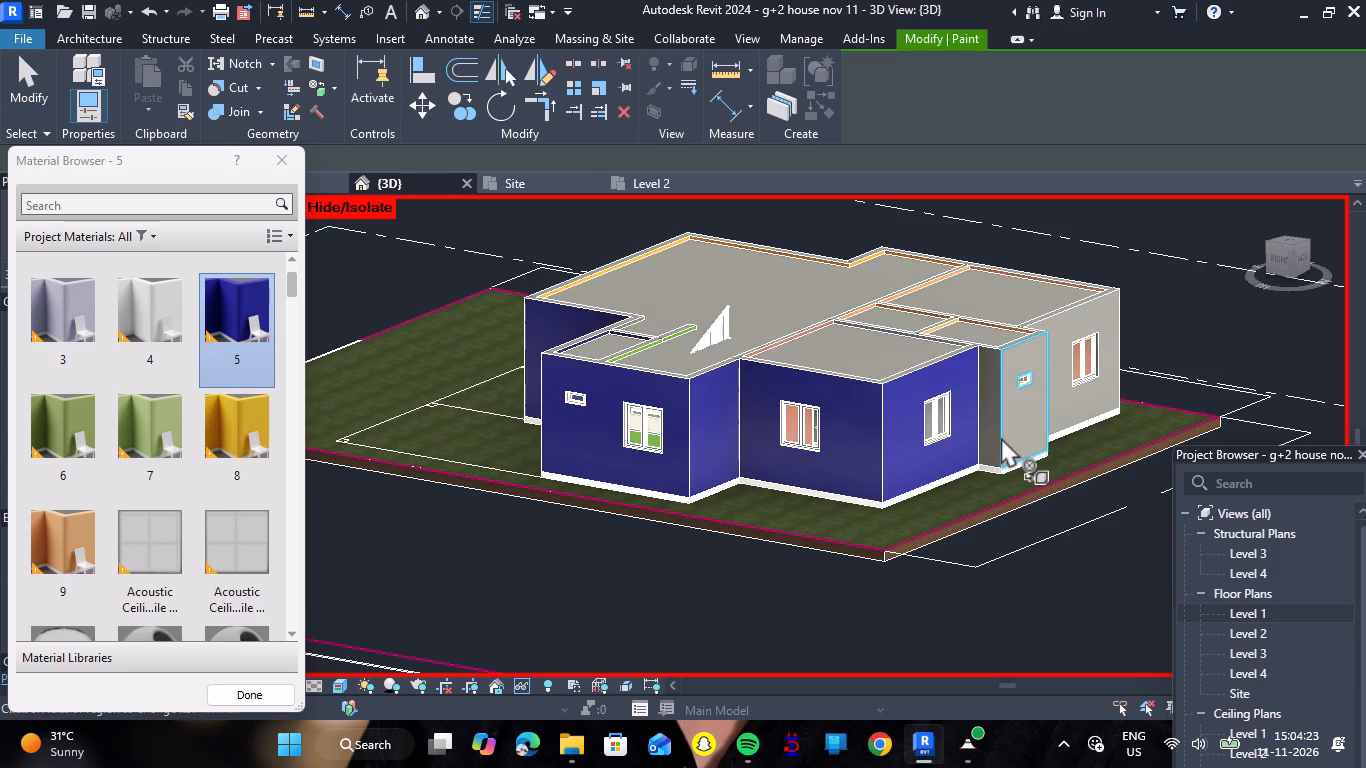
pyautogui.click(993, 443)
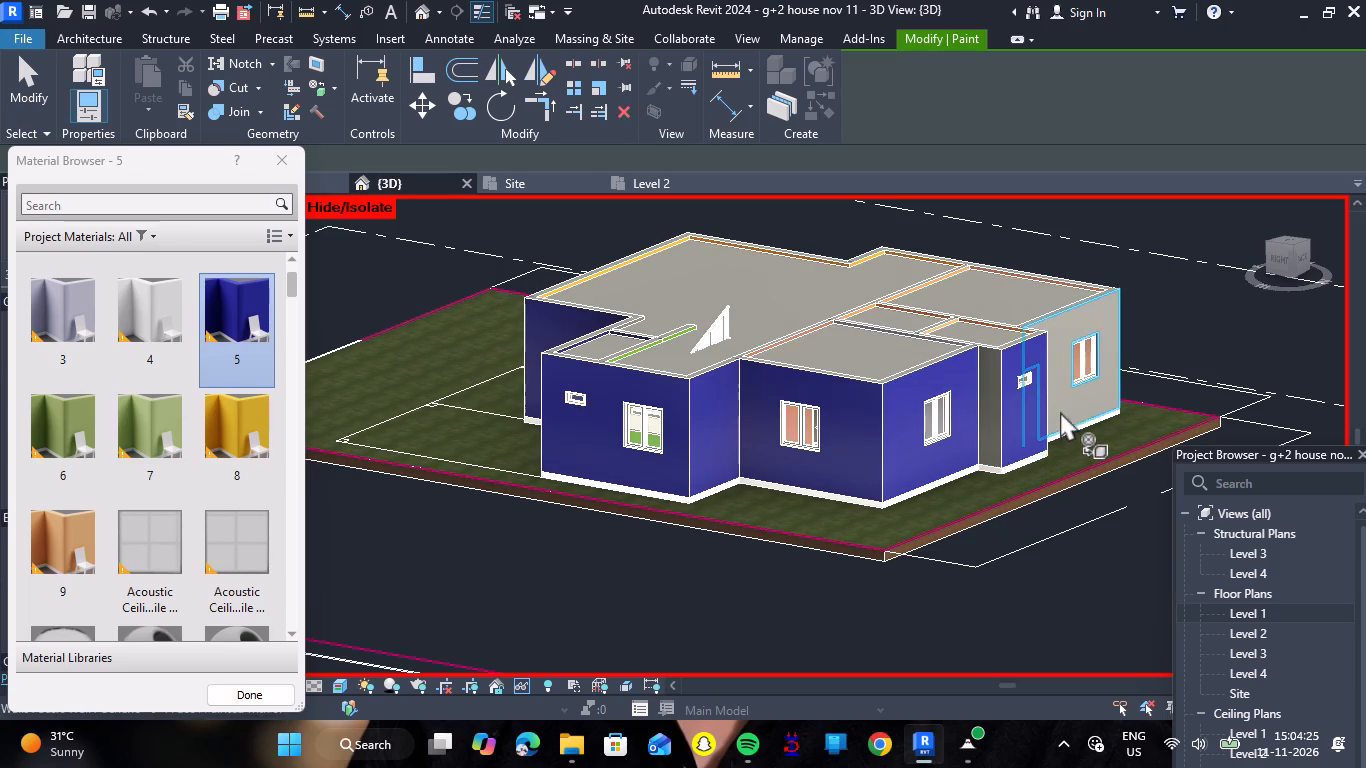
pyautogui.scroll(6, 991, 395)
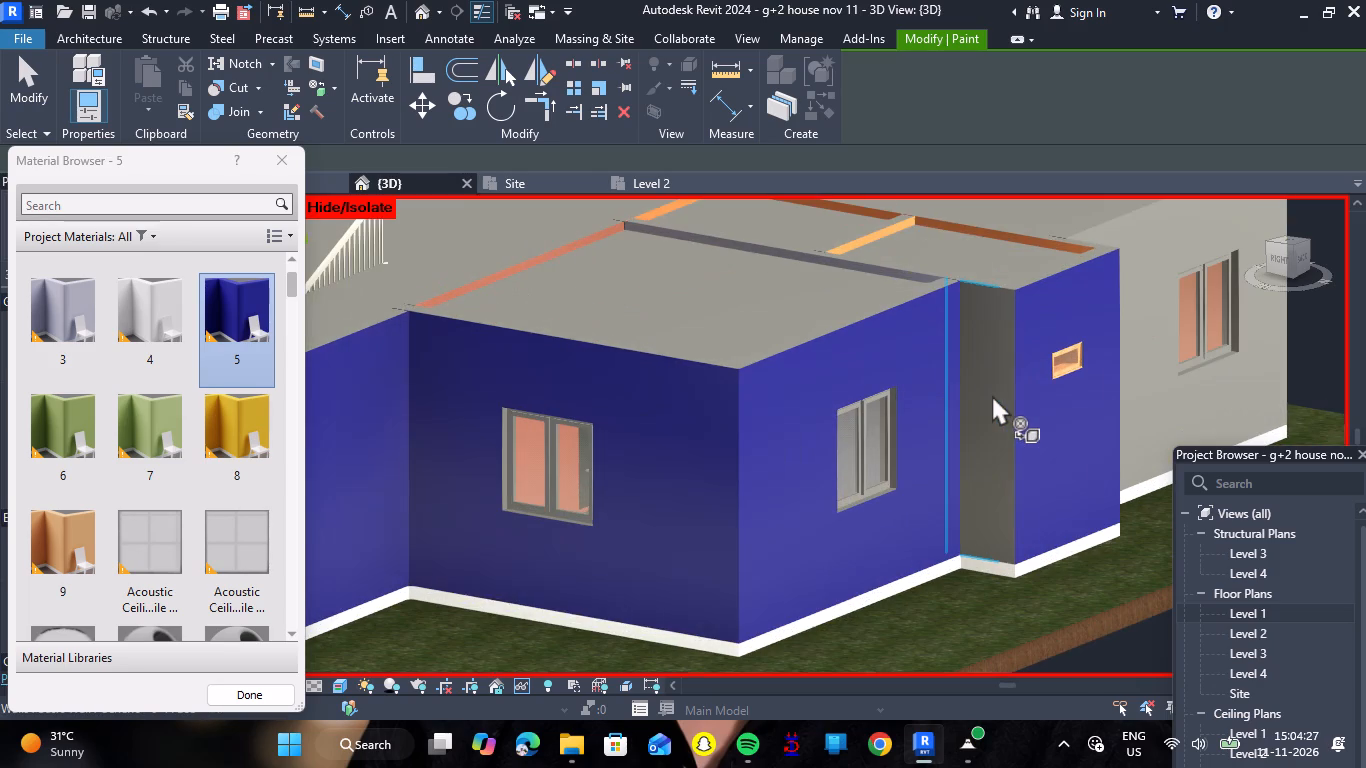
pyautogui.click(992, 395)
pyautogui.scroll(-7, 996, 405)
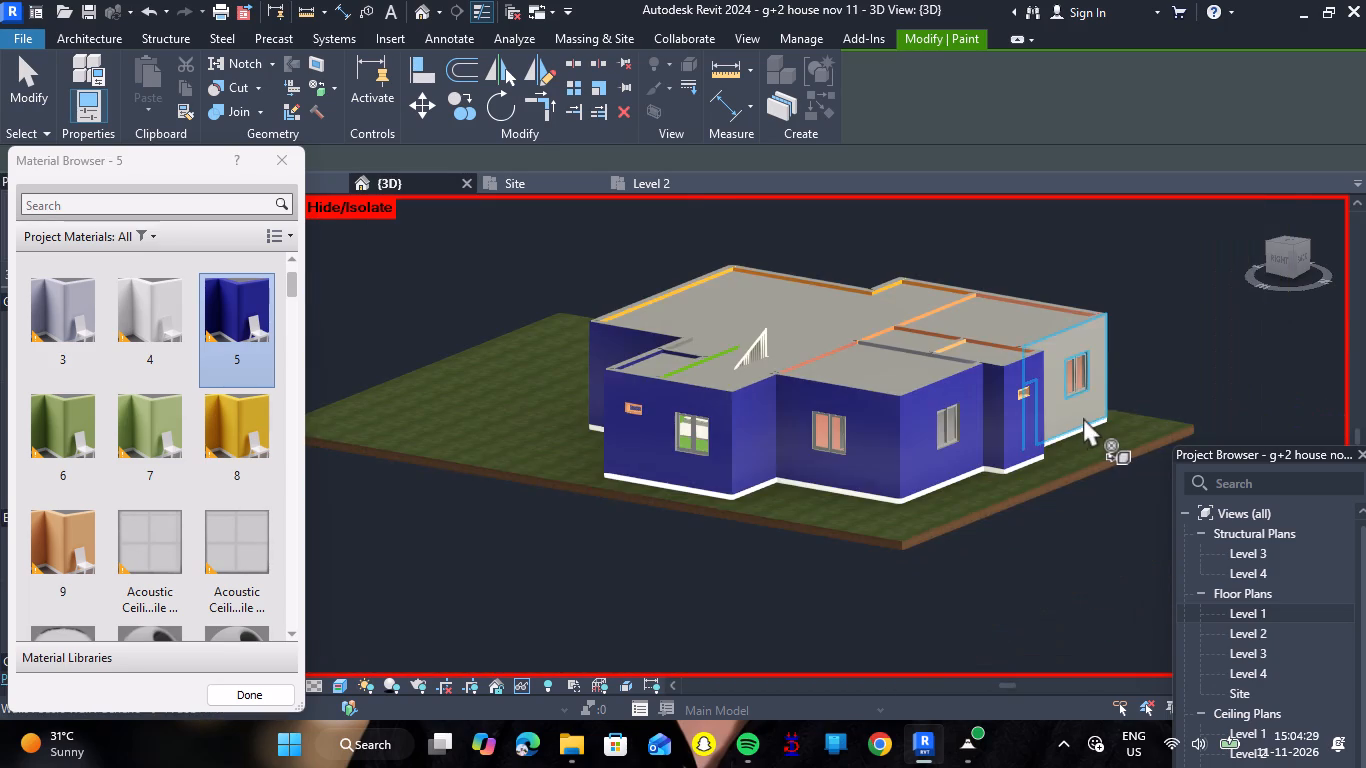
pyautogui.click(1086, 407)
# Paint the return beside the rear door, the left-side exterior walls and the return near the front with material 5.
pyautogui.keyDown('shift'); pyautogui.moveTo(1121, 406); pyautogui.dragTo(1089, 454, button='right'); pyautogui.keyUp('shift')
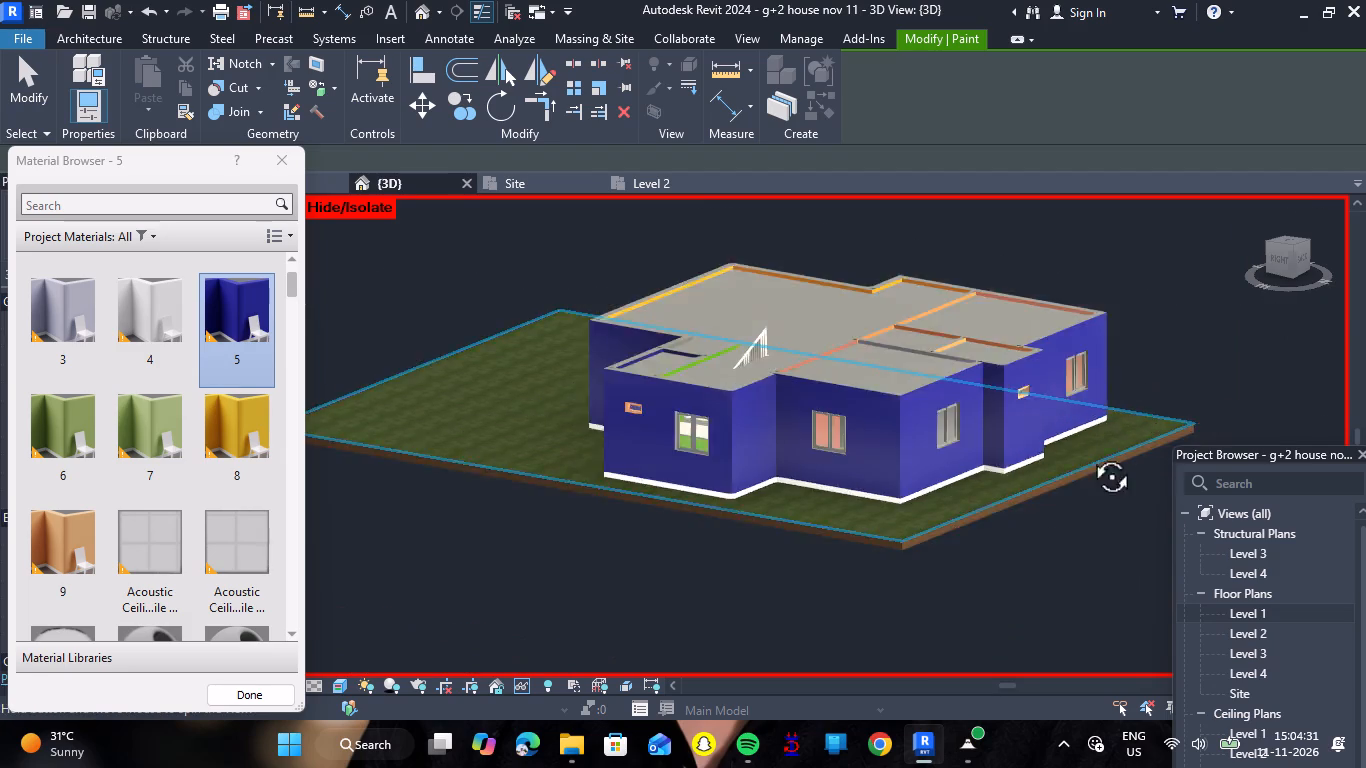
pyautogui.keyDown('shift'); pyautogui.moveTo(1089, 454); pyautogui.dragTo(765, 468, button='right'); pyautogui.keyUp('shift')
pyautogui.scroll(-6, 776, 398)
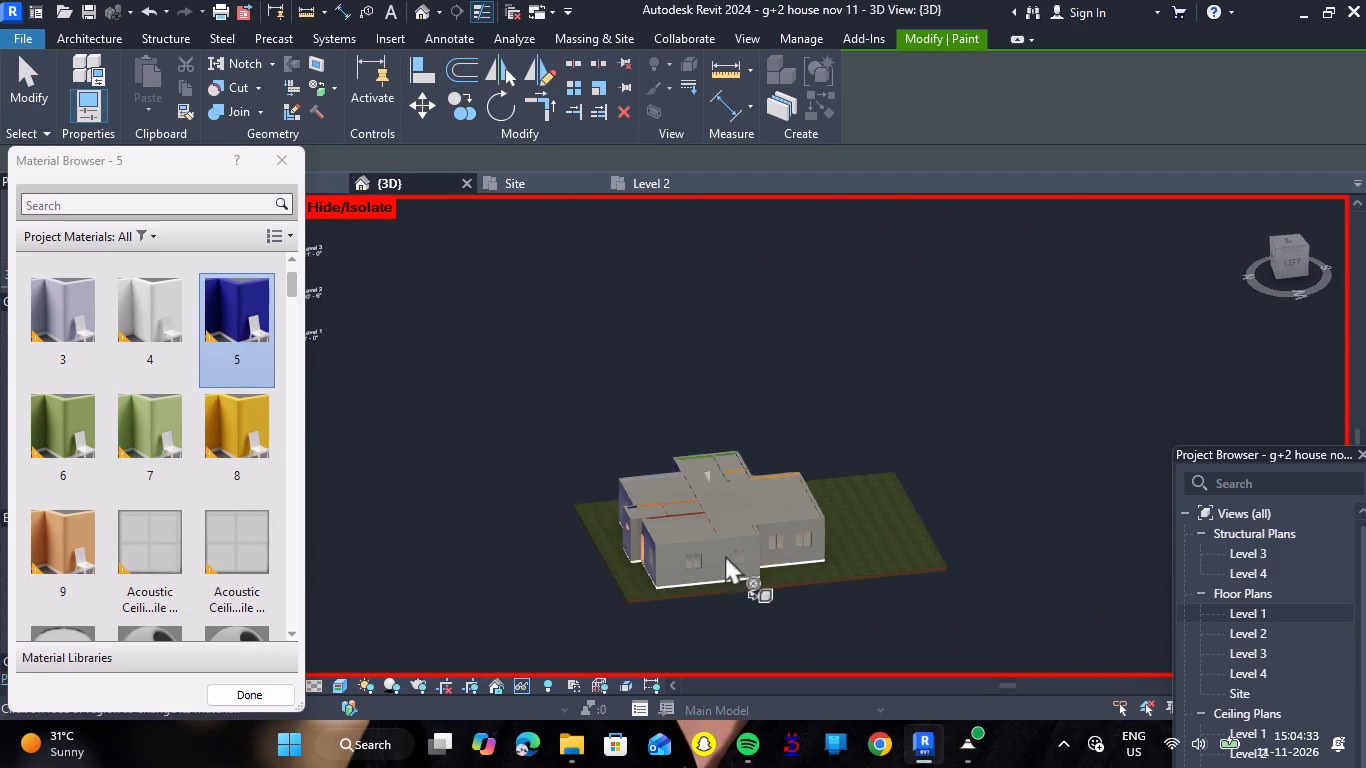
pyautogui.scroll(6, 672, 568)
pyautogui.scroll(9, 570, 523)
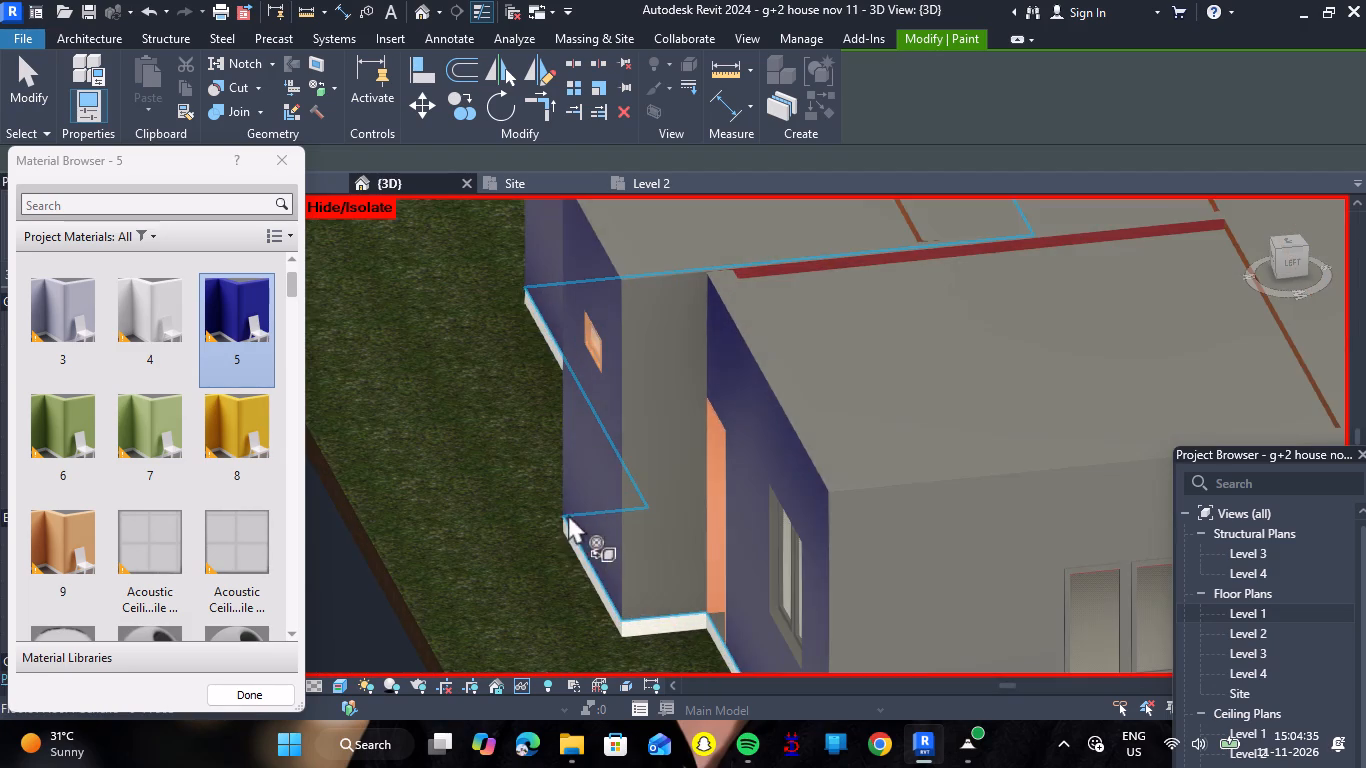
pyautogui.click(668, 475)
pyautogui.scroll(-3, 657, 471)
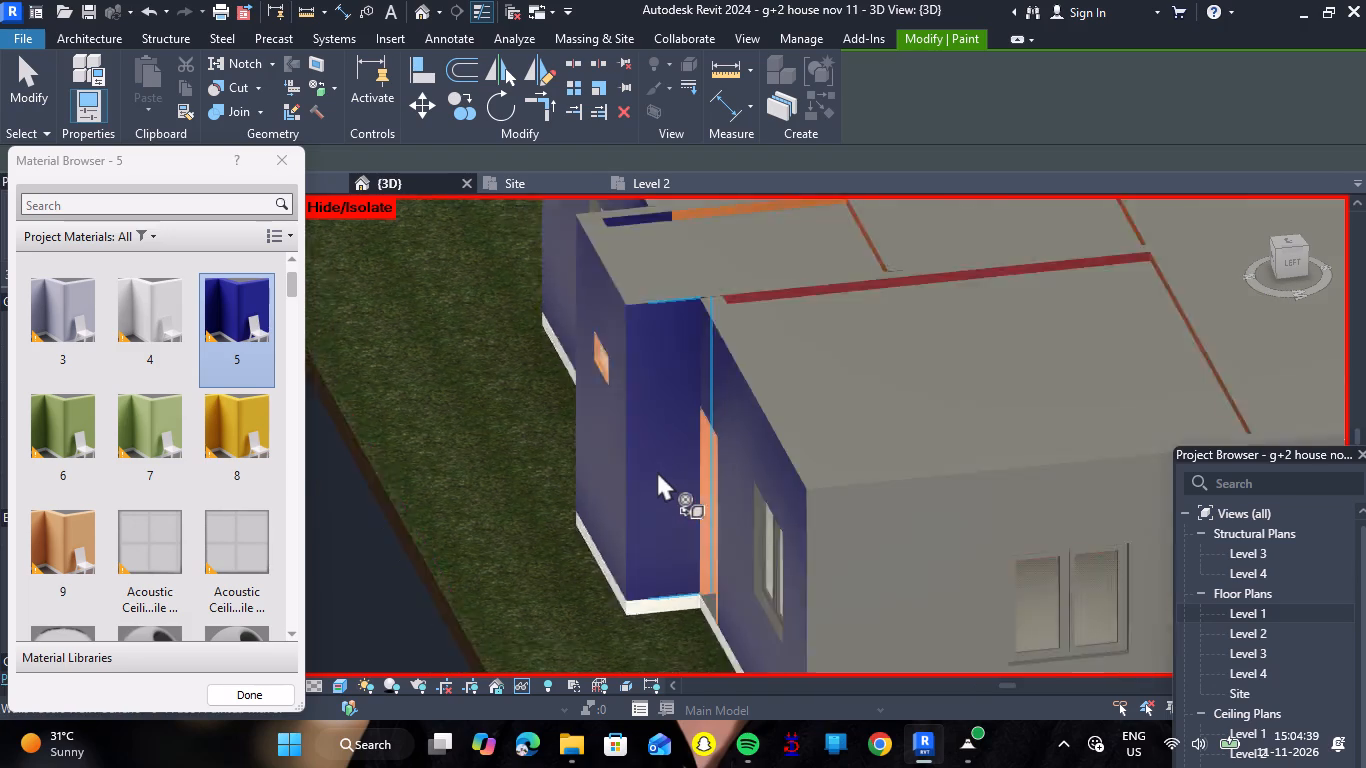
pyautogui.scroll(-2, 657, 471)
pyautogui.click(793, 570)
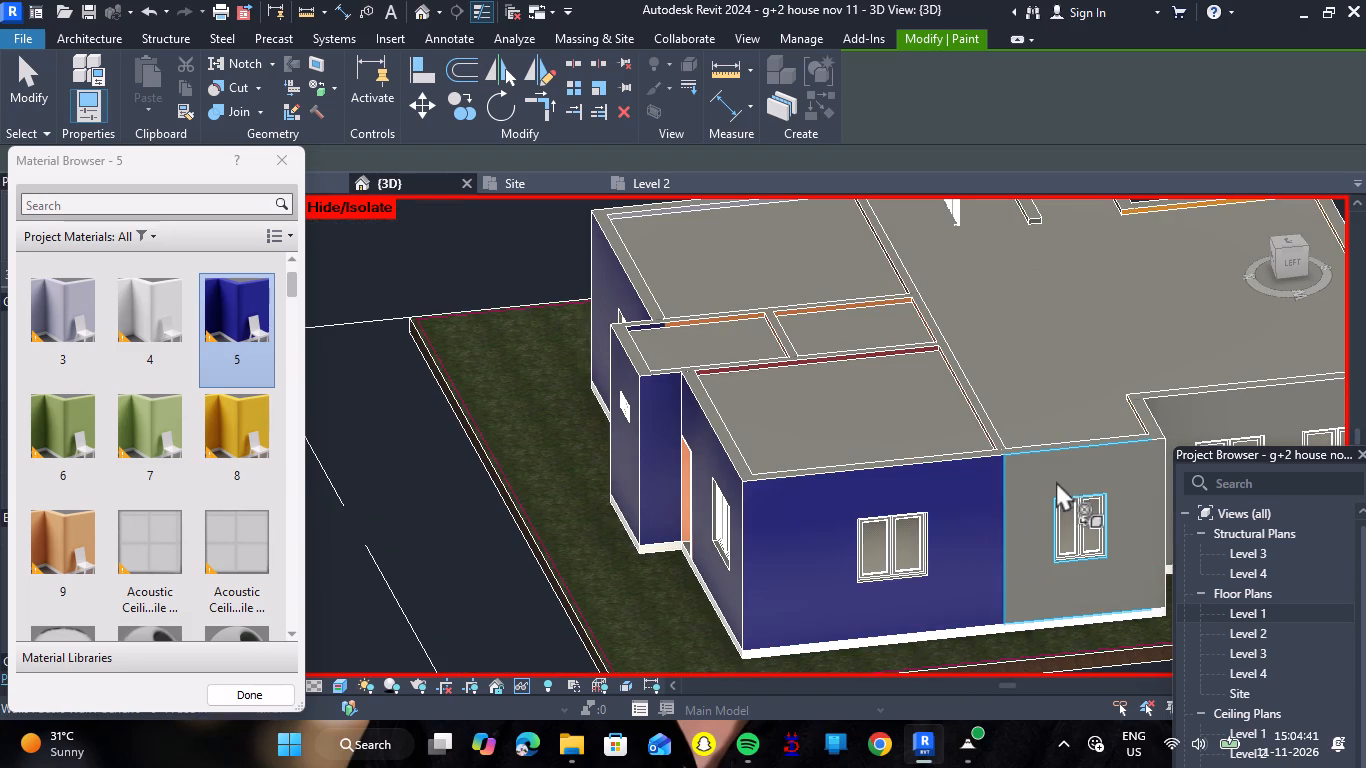
pyautogui.click(1055, 476)
pyautogui.scroll(-5, 916, 475)
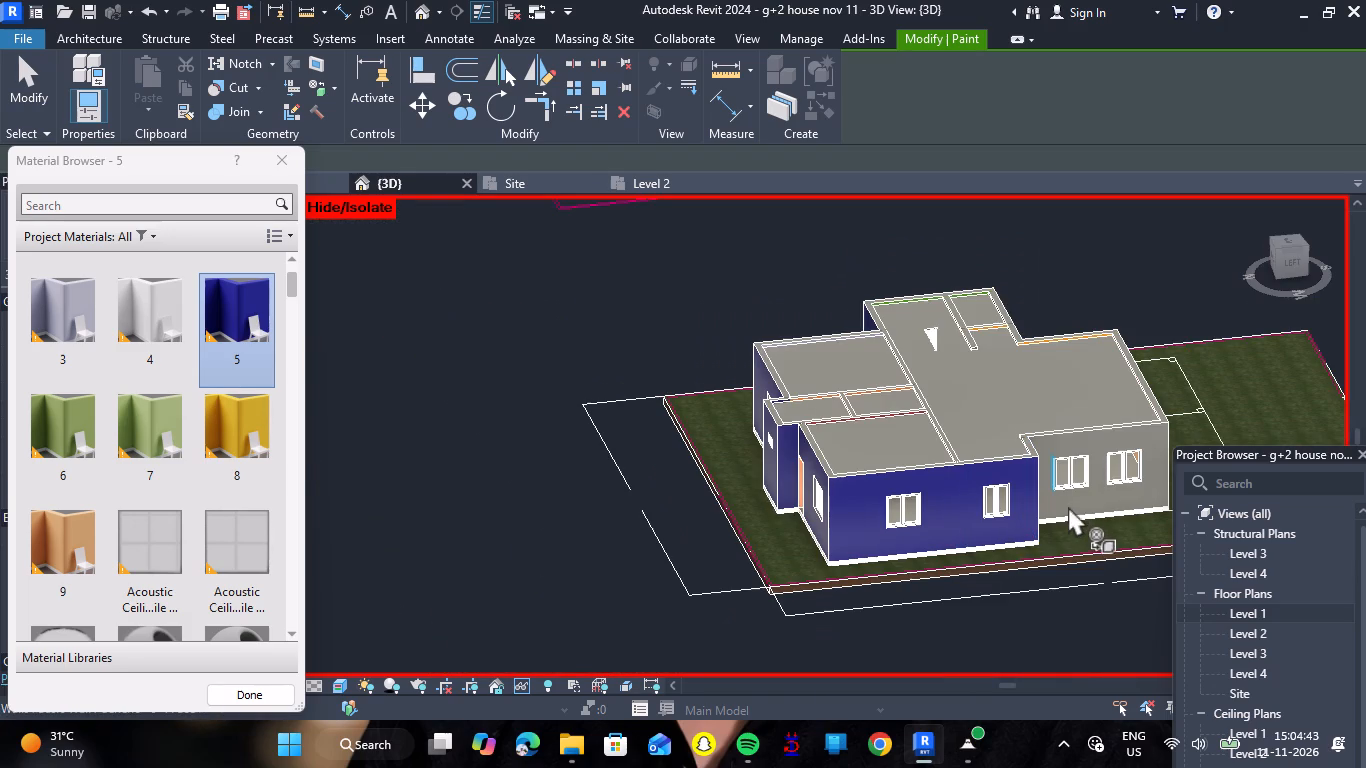
pyautogui.click(1068, 507)
pyautogui.keyDown('shift'); pyautogui.moveTo(1041, 536); pyautogui.dragTo(830, 547, button='right'); pyautogui.keyUp('shift')
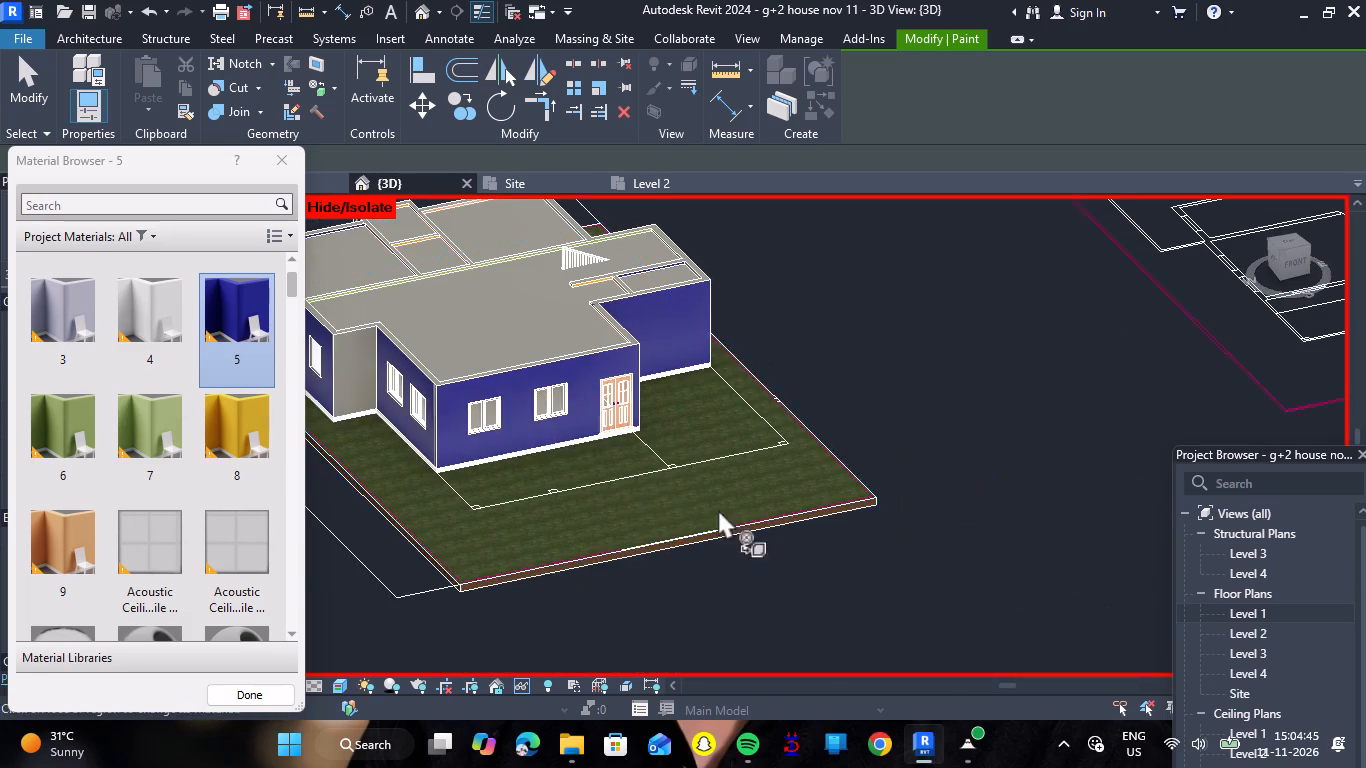
pyautogui.click(360, 381)
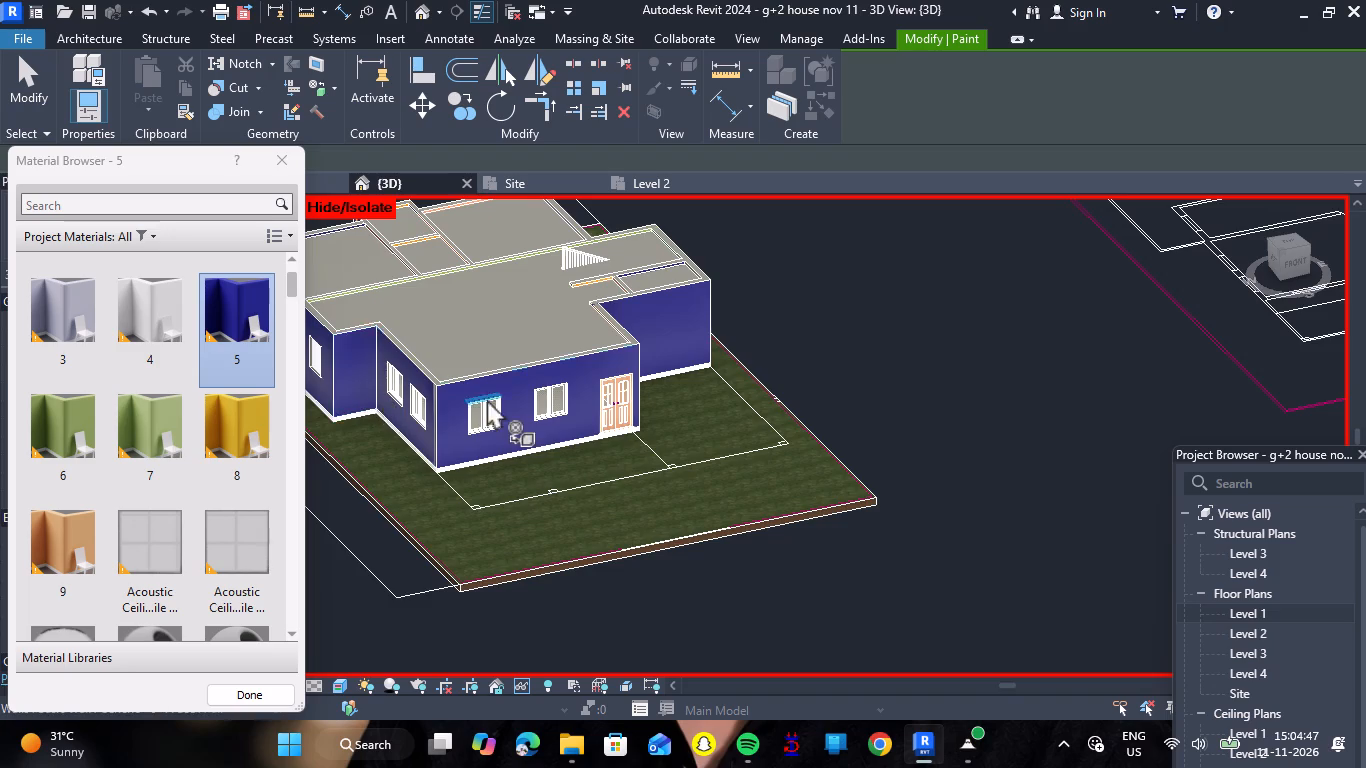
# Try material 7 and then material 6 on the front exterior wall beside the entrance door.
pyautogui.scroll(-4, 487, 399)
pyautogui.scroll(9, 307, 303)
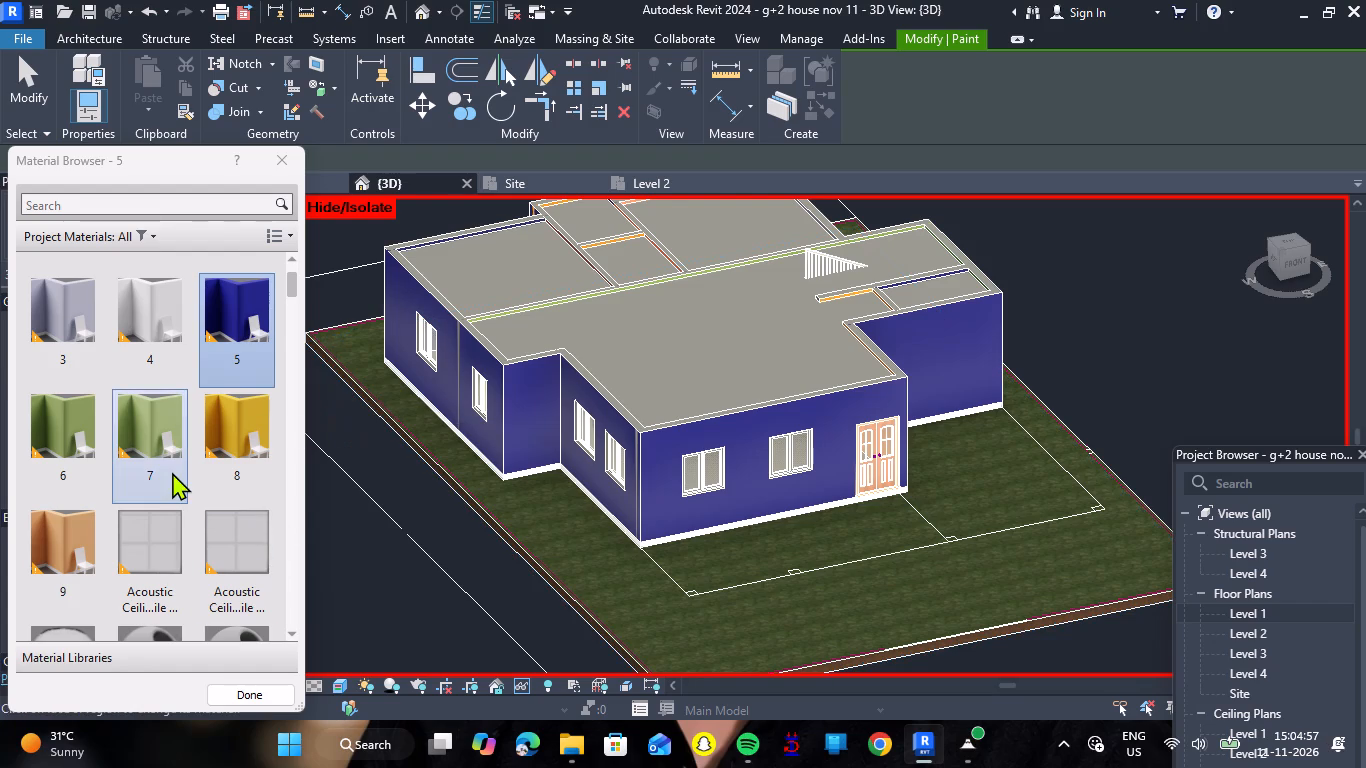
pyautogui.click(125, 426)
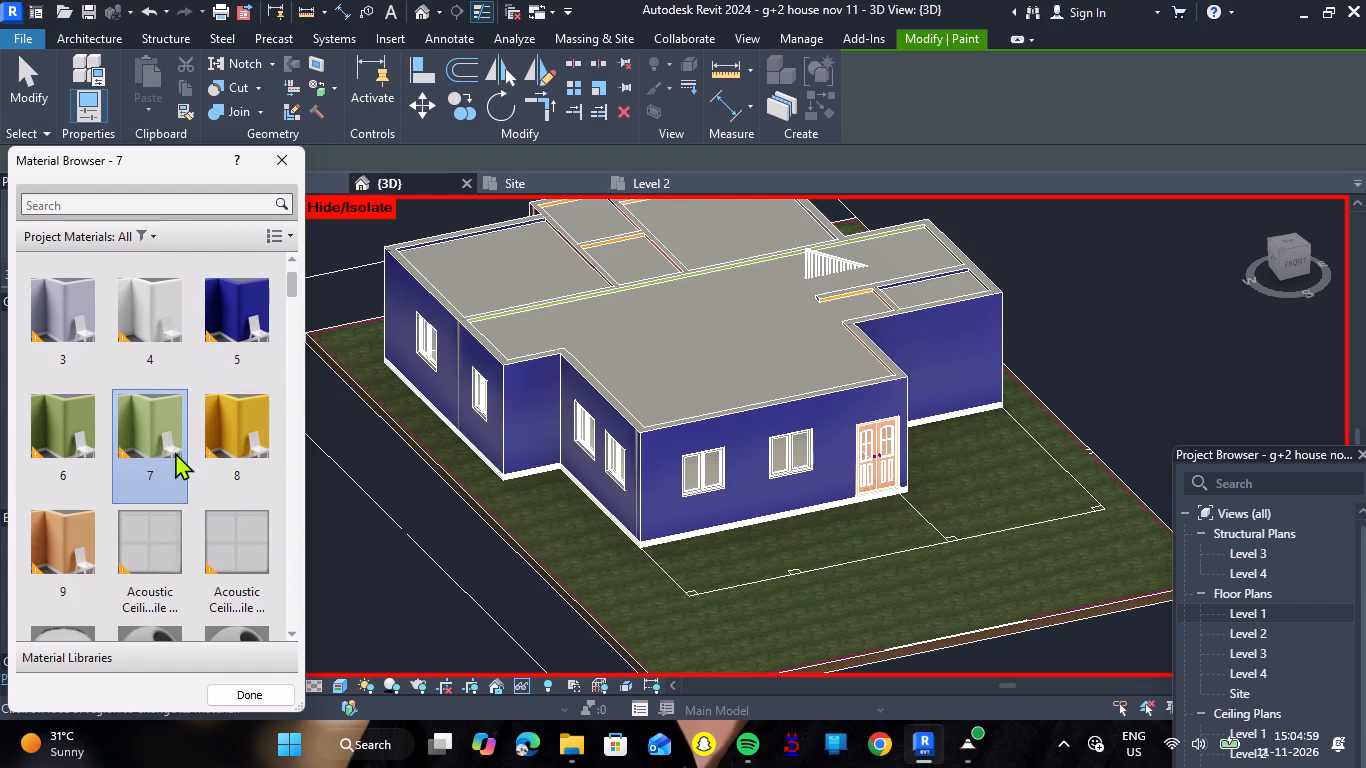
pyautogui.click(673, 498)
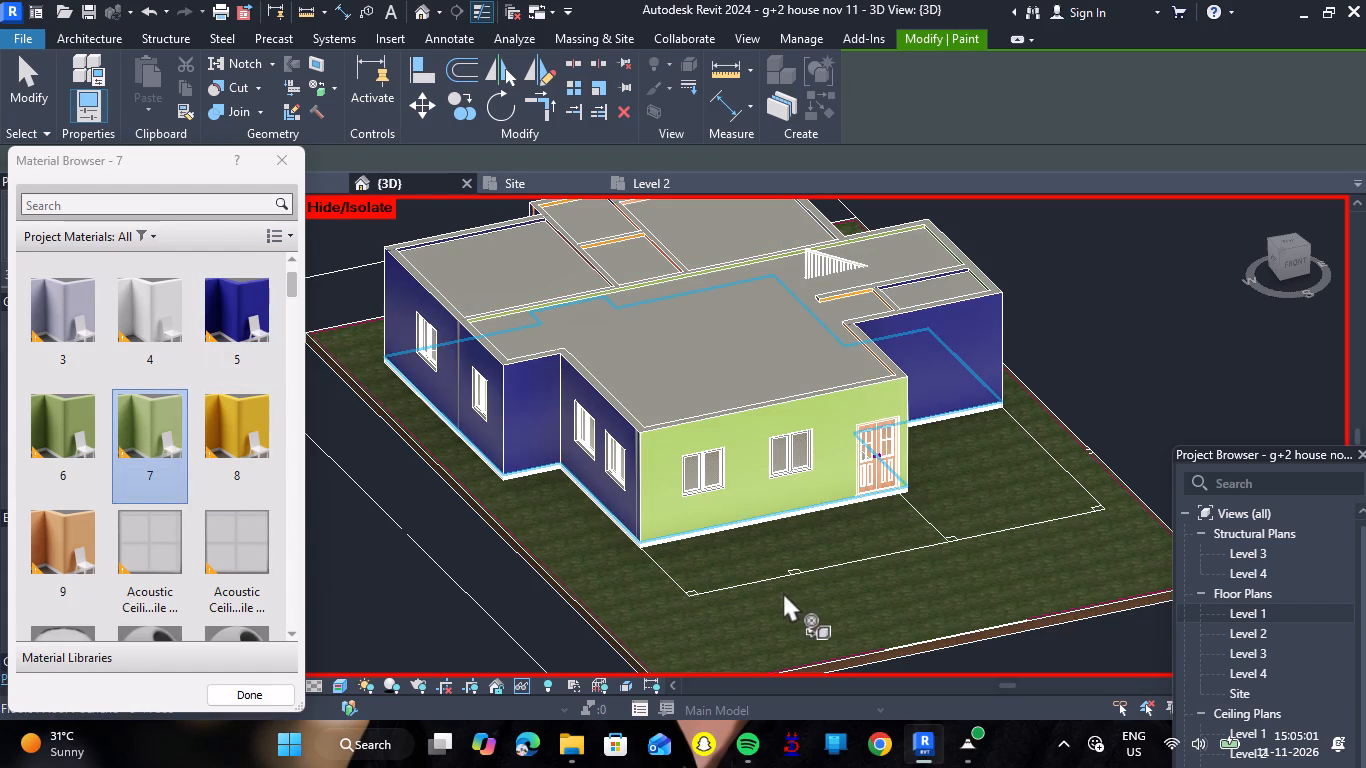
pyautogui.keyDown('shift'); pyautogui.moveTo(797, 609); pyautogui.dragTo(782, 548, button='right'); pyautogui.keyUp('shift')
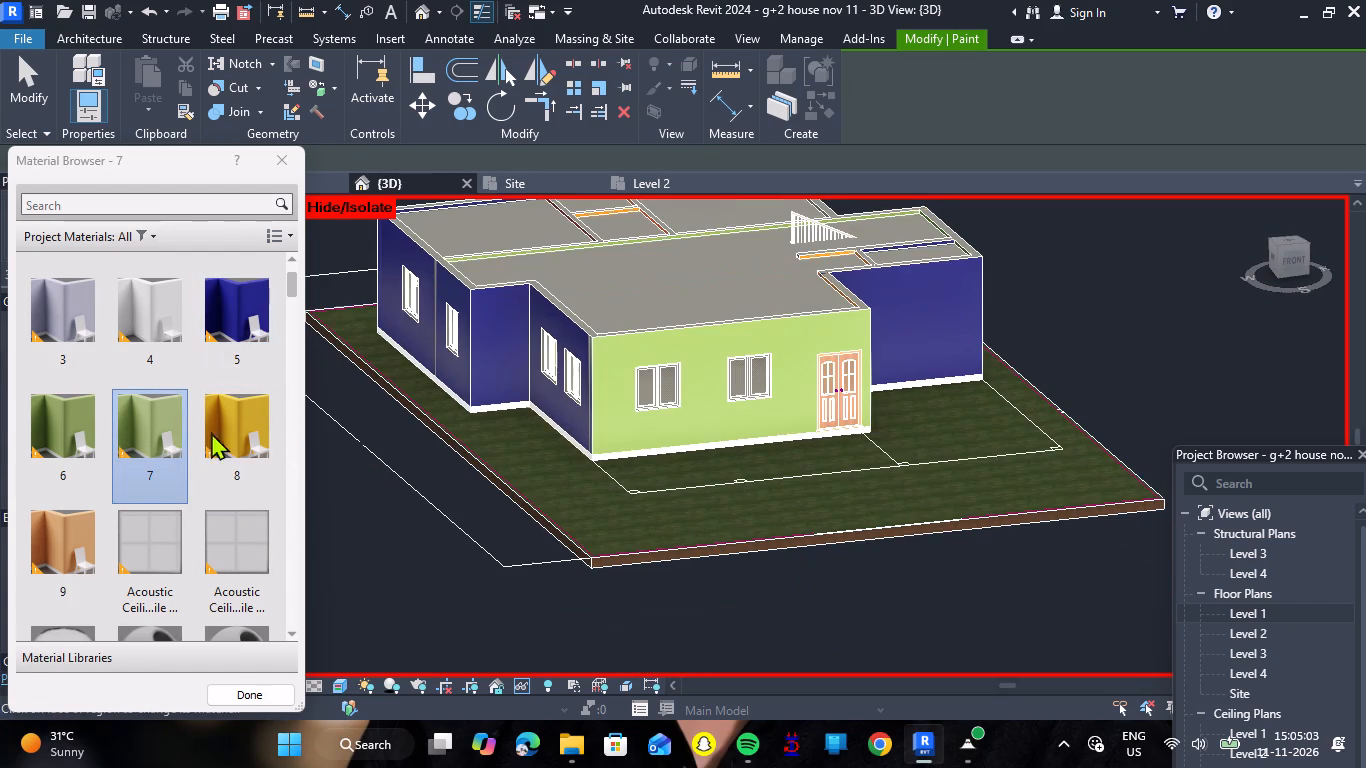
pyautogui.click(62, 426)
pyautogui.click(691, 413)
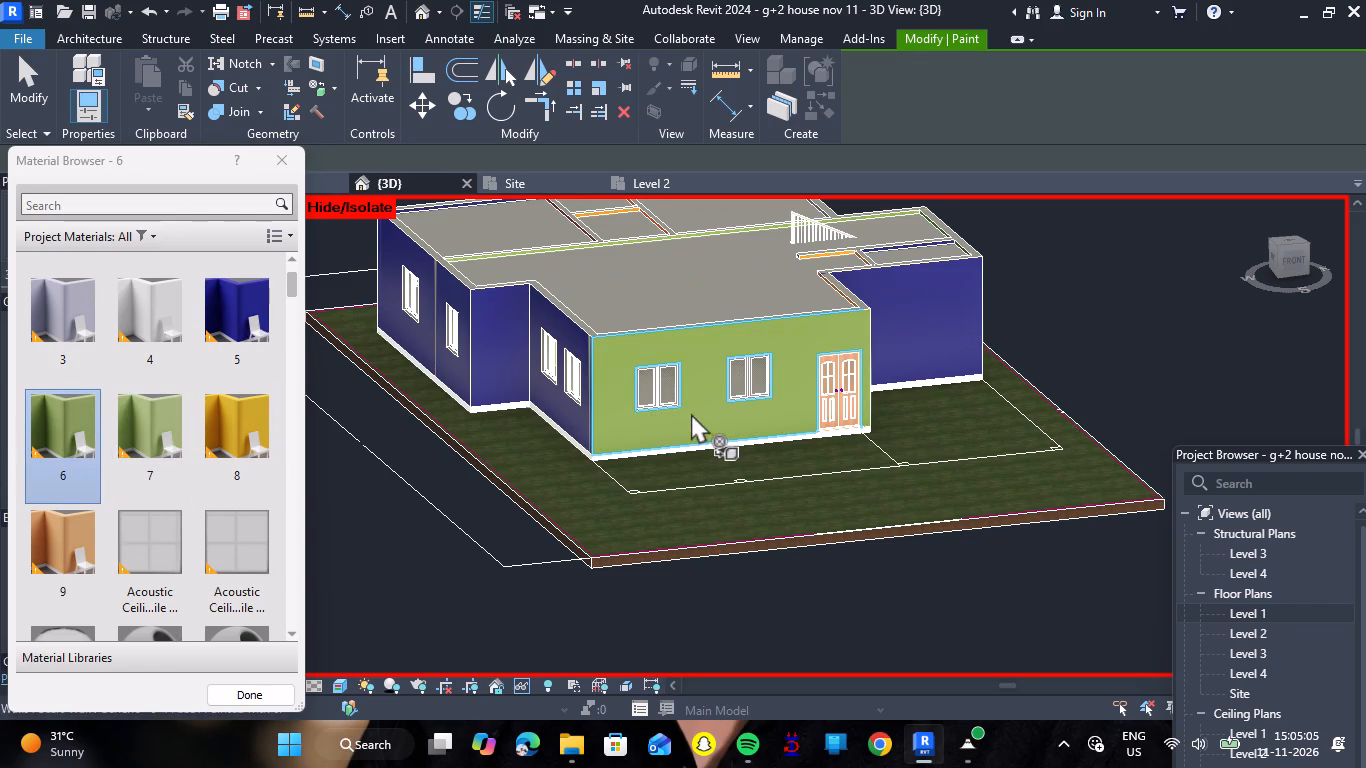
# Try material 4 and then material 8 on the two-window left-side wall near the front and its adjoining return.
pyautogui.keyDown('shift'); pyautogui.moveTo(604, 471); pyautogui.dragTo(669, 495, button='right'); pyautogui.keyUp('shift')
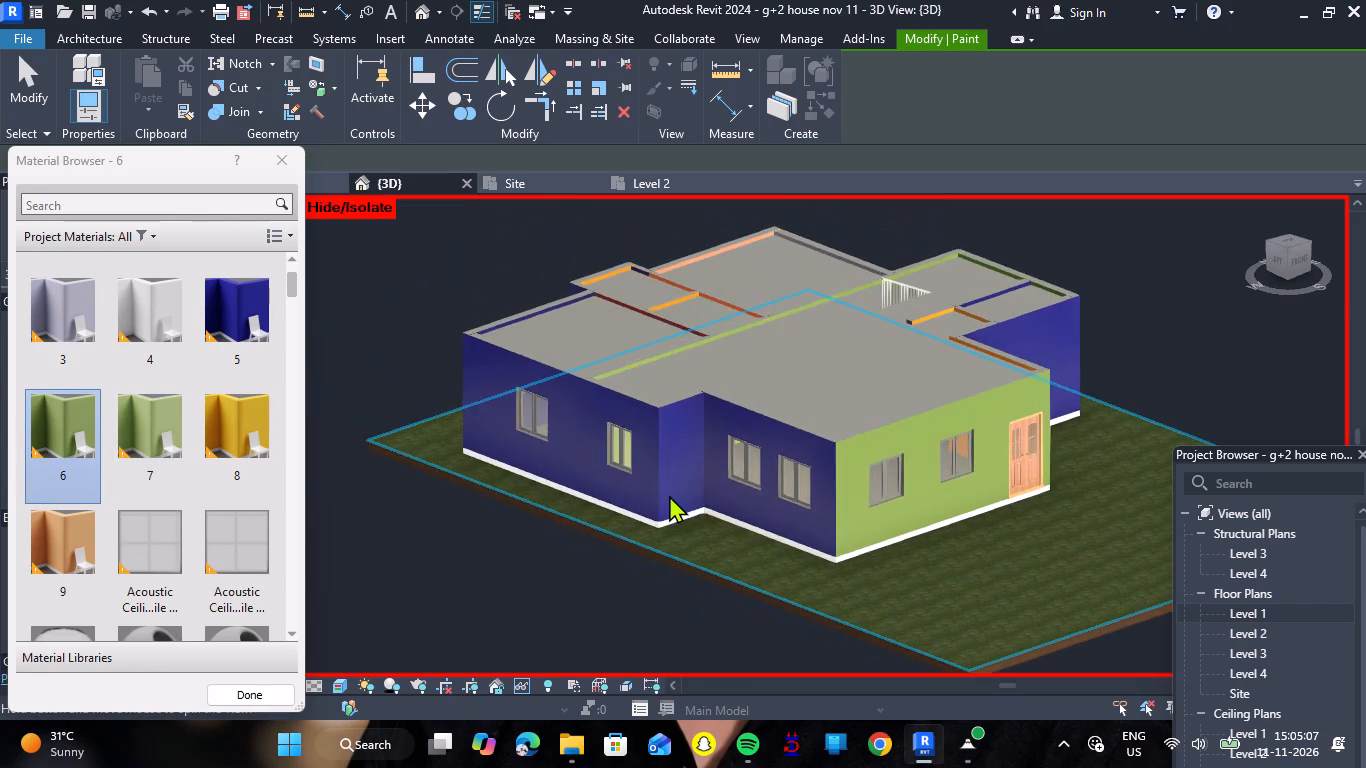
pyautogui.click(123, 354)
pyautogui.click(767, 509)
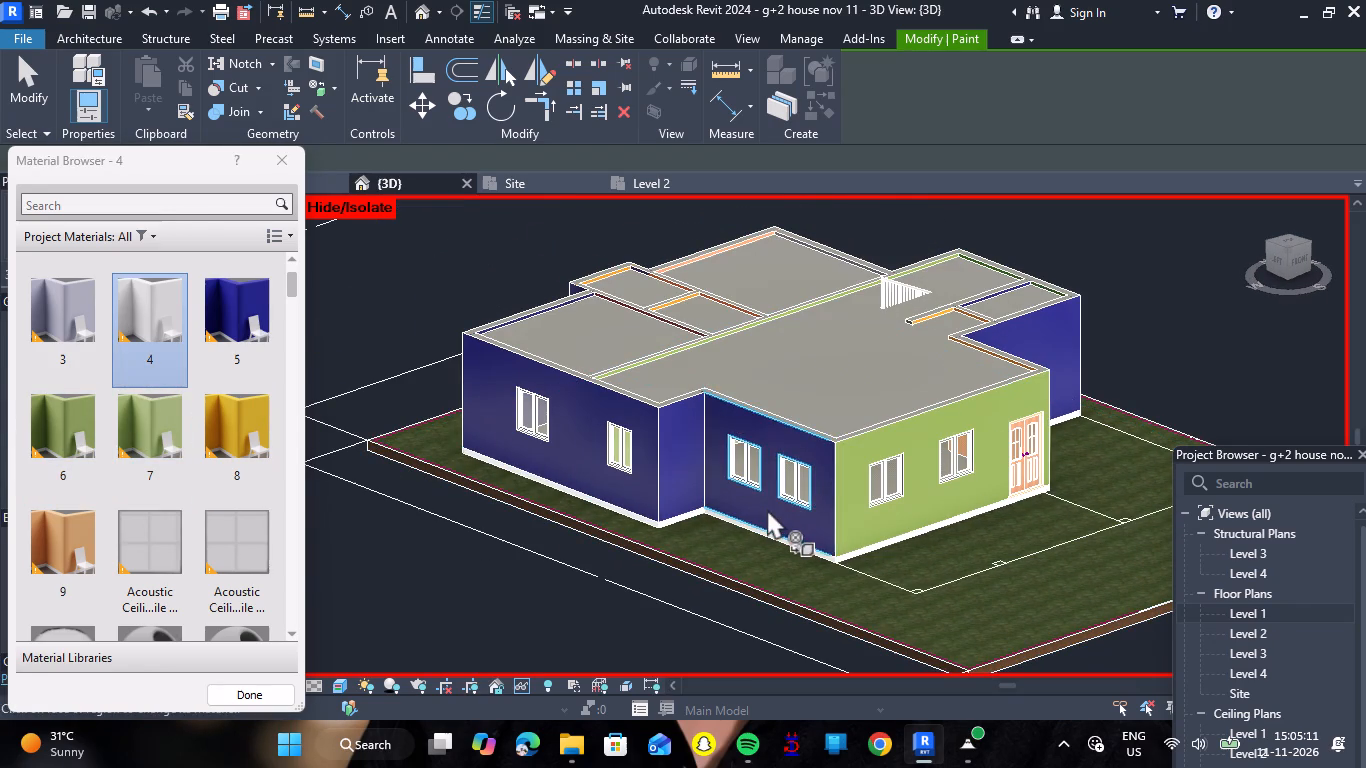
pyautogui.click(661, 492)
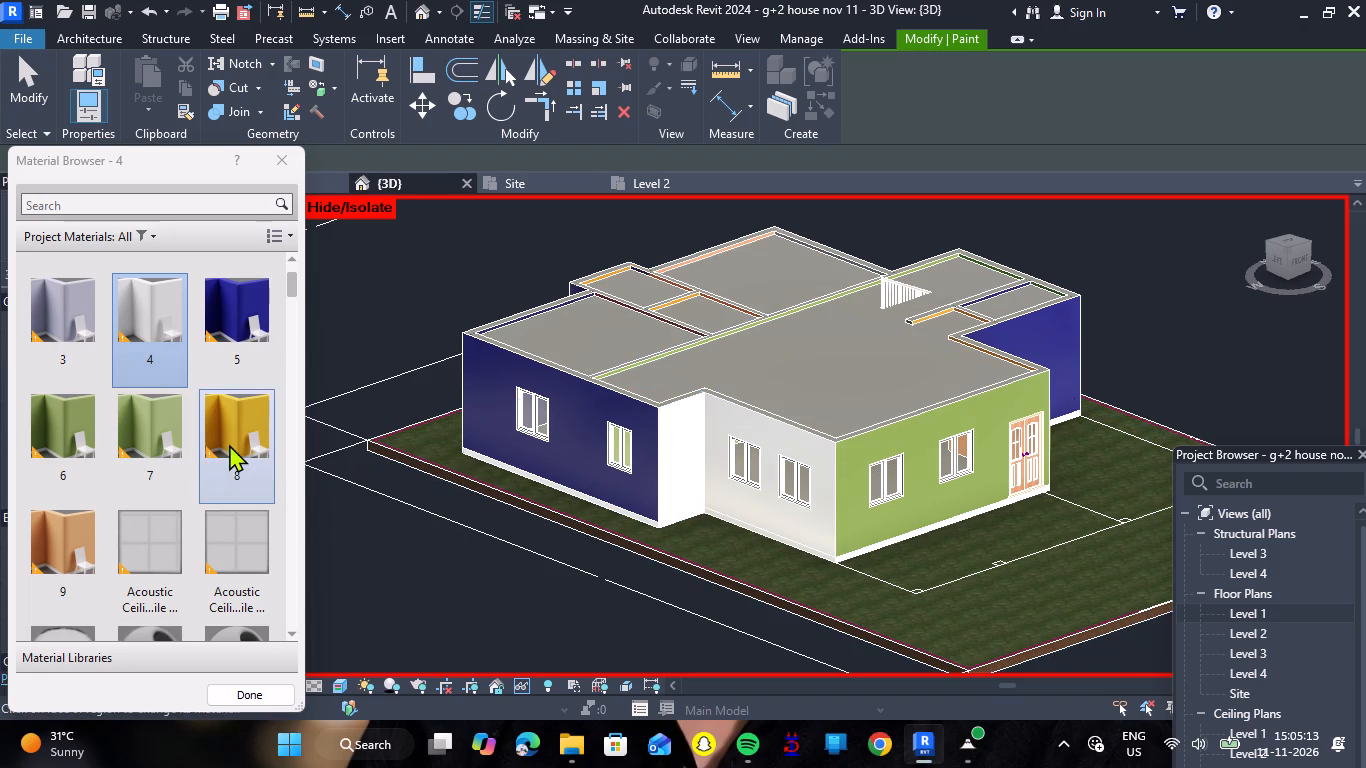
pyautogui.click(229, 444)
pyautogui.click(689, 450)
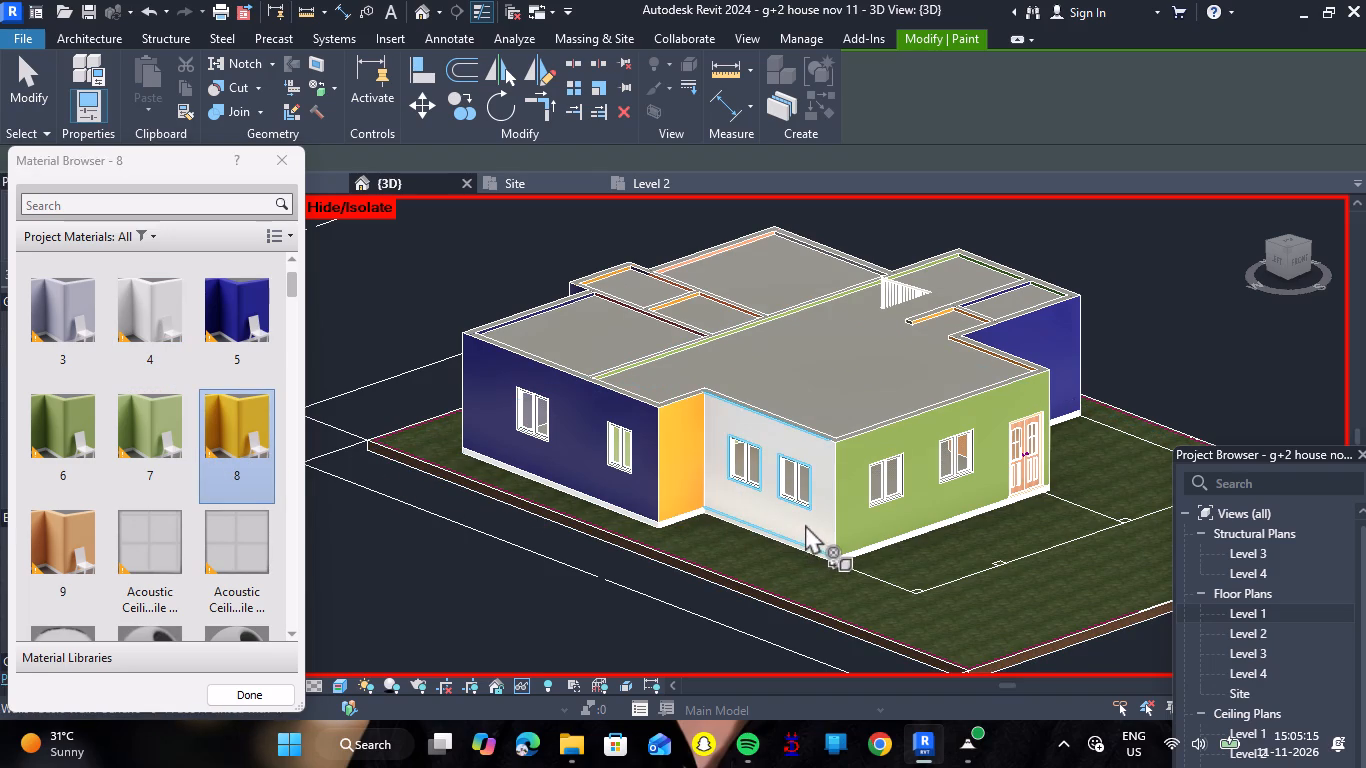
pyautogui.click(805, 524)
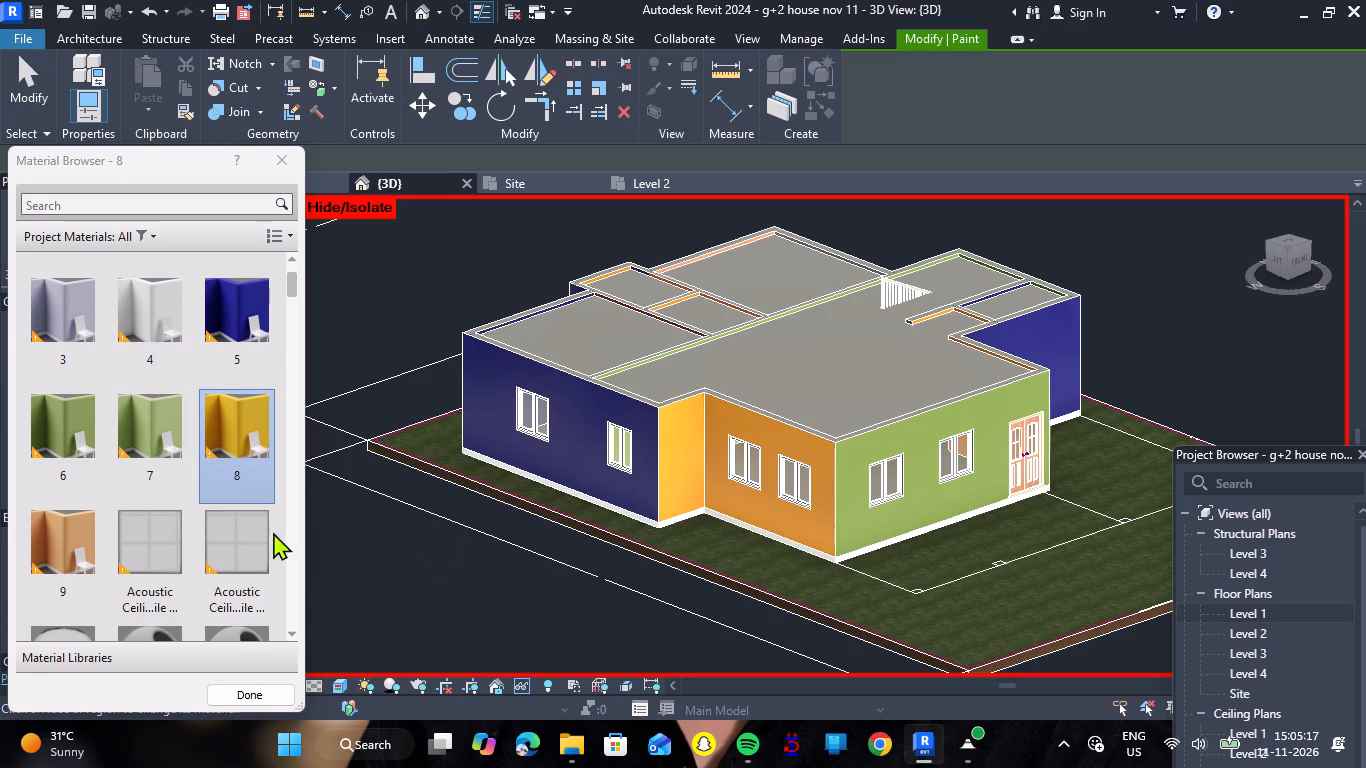
# Paint the front wall with the entrance door, the left-side exterior walls and the return between them with material 9.
pyautogui.click(88, 532)
pyautogui.click(883, 526)
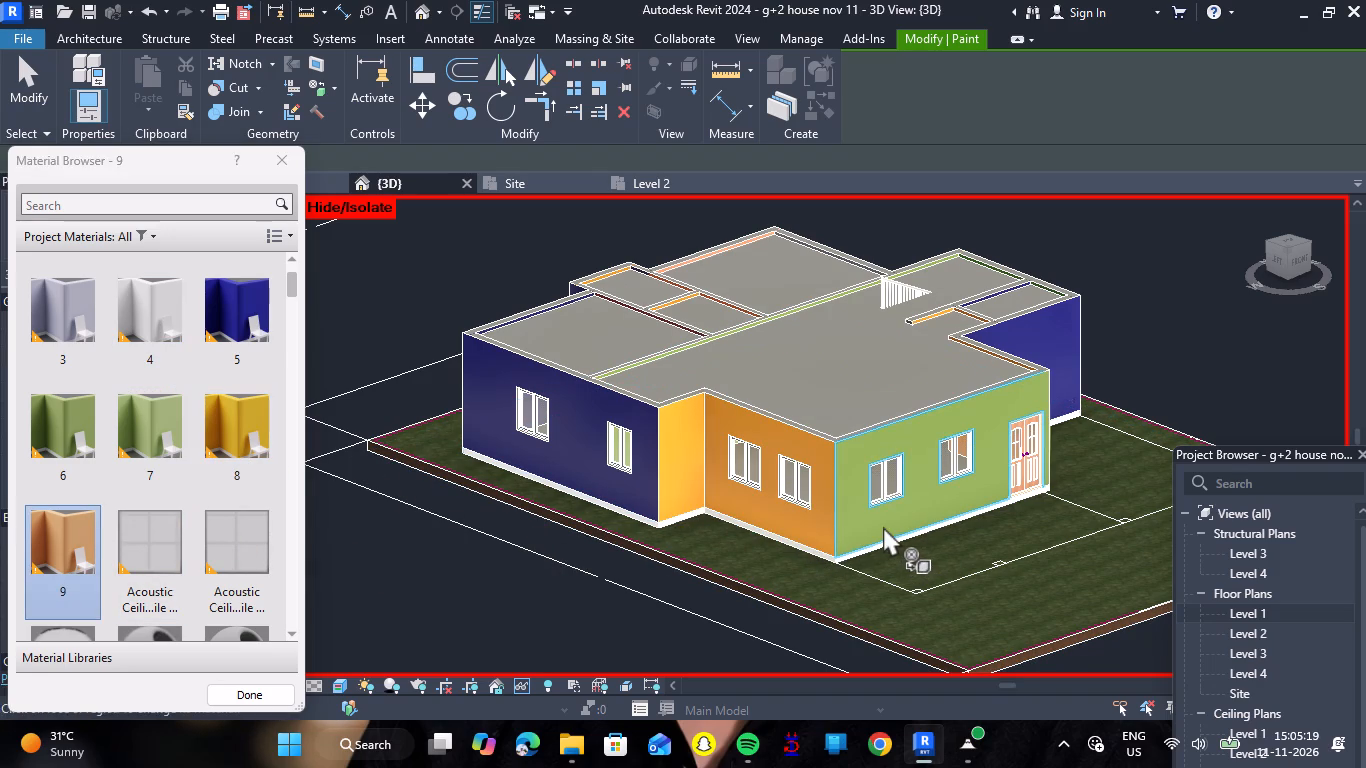
pyautogui.click(780, 521)
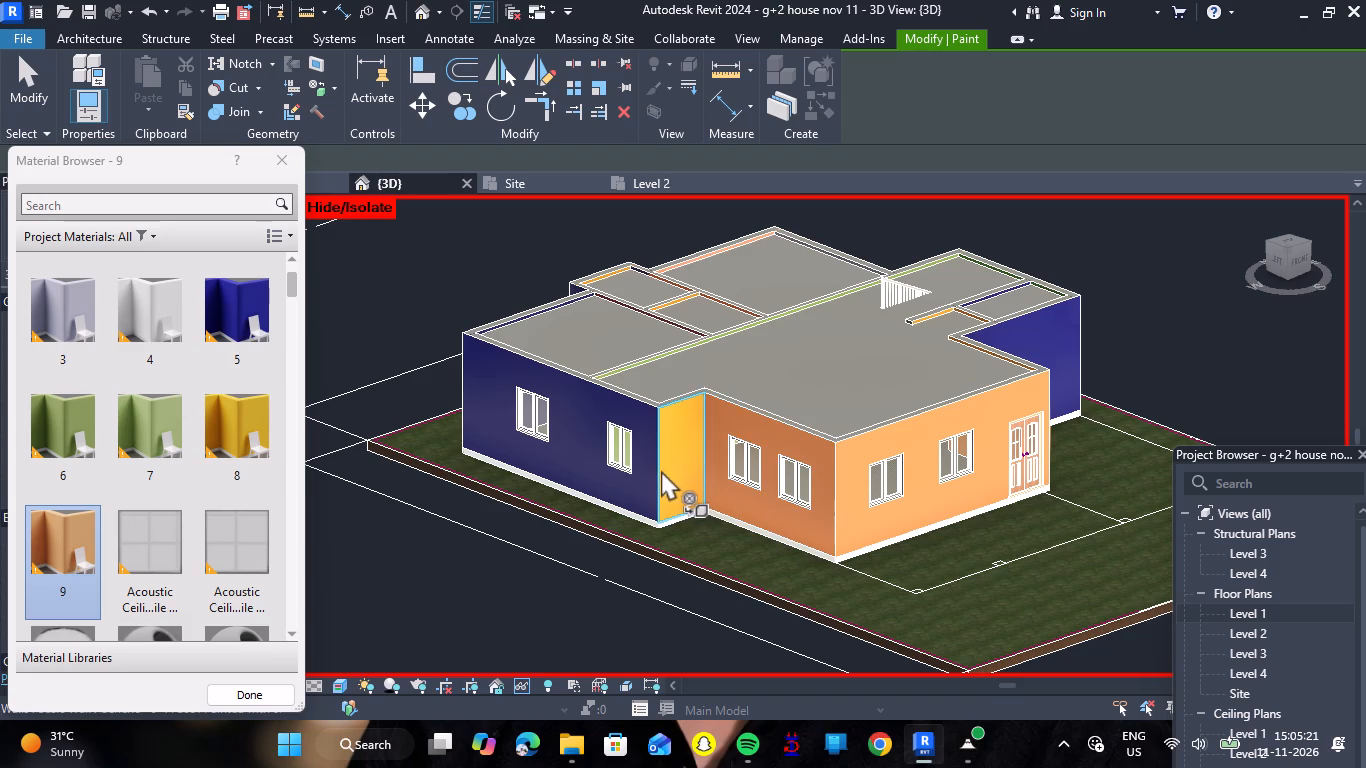
pyautogui.click(661, 470)
pyautogui.click(645, 488)
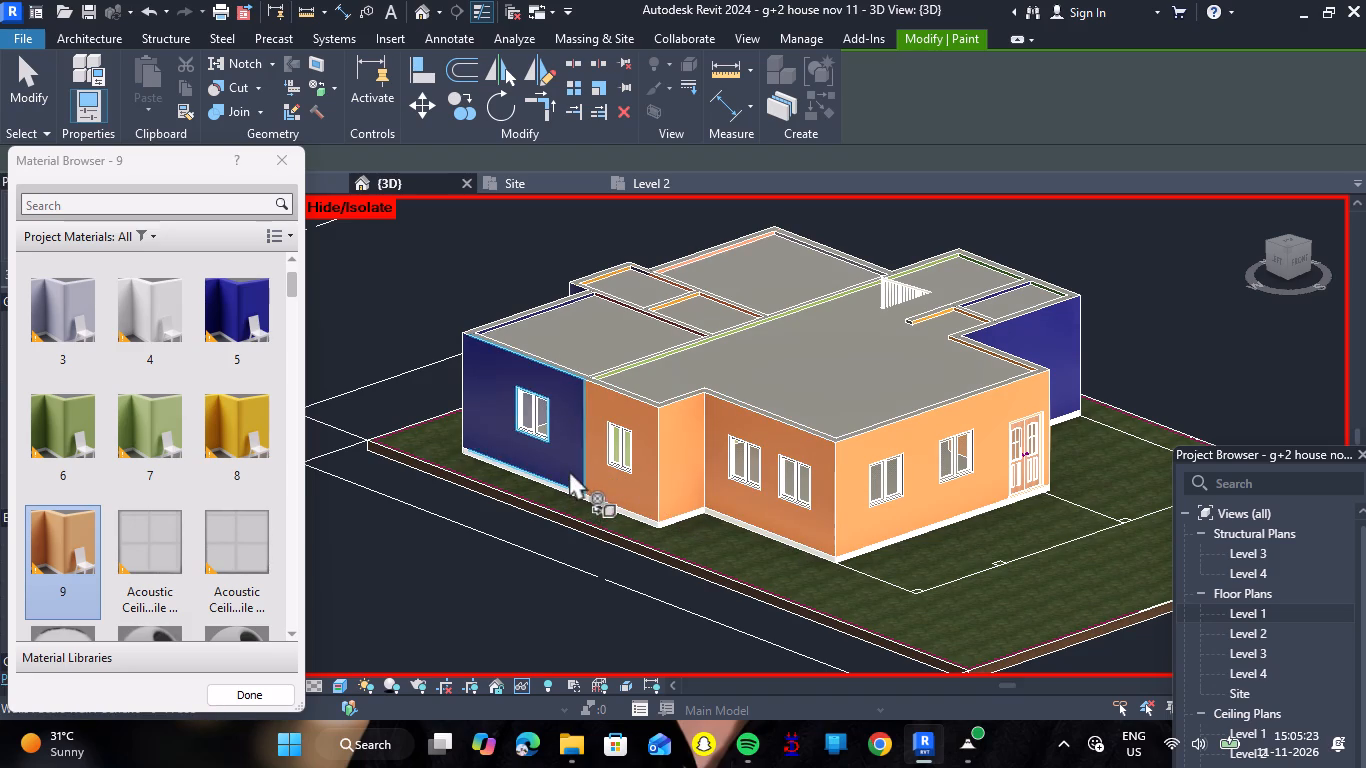
pyautogui.click(569, 470)
# Paint both set-back front wall faces, the return beside the entrance door and the adjoining right-side wall with material 9.
pyautogui.scroll(-3, 714, 471)
pyautogui.keyDown('shift'); pyautogui.moveTo(893, 524); pyautogui.dragTo(856, 535, button='right'); pyautogui.keyUp('shift')
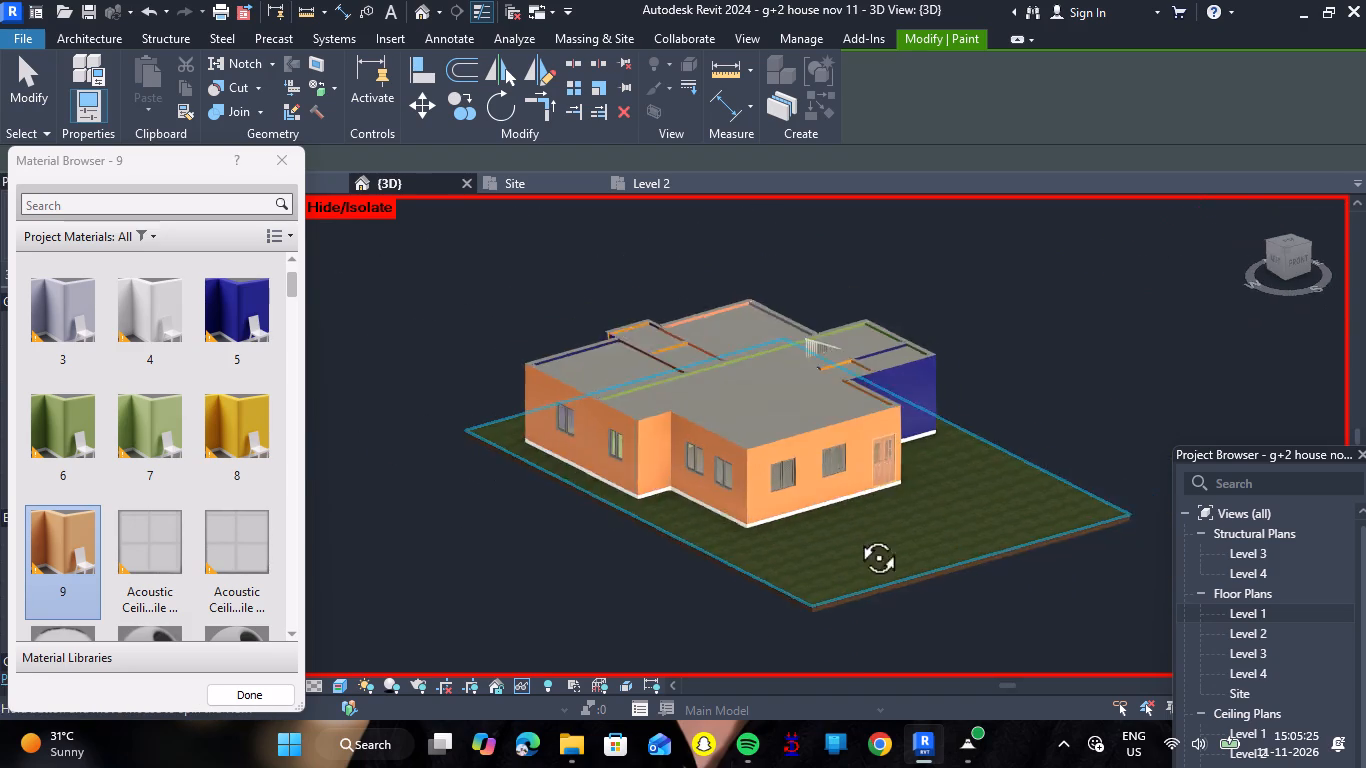
pyautogui.keyDown('shift'); pyautogui.moveTo(856, 535); pyautogui.dragTo(797, 520, button='right'); pyautogui.keyUp('shift')
pyautogui.scroll(6, 802, 340)
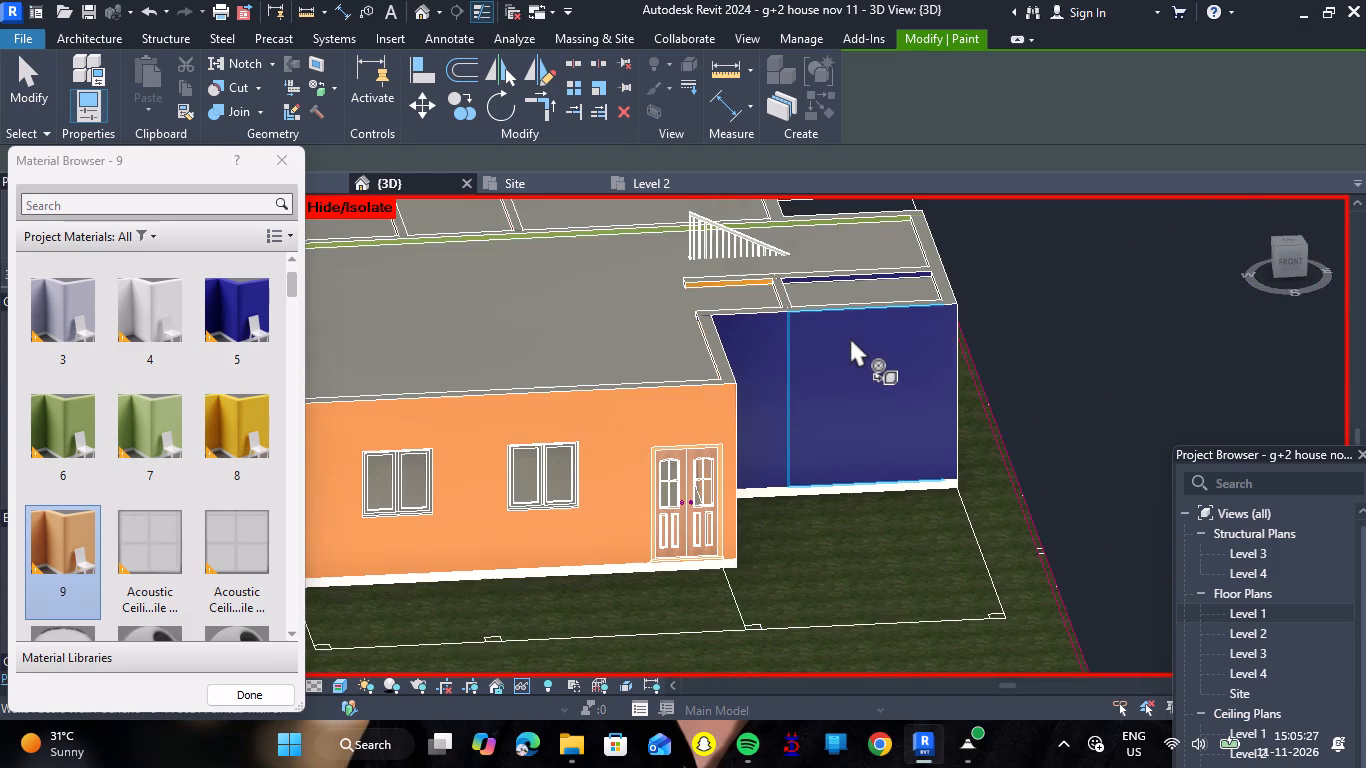
pyautogui.click(864, 328)
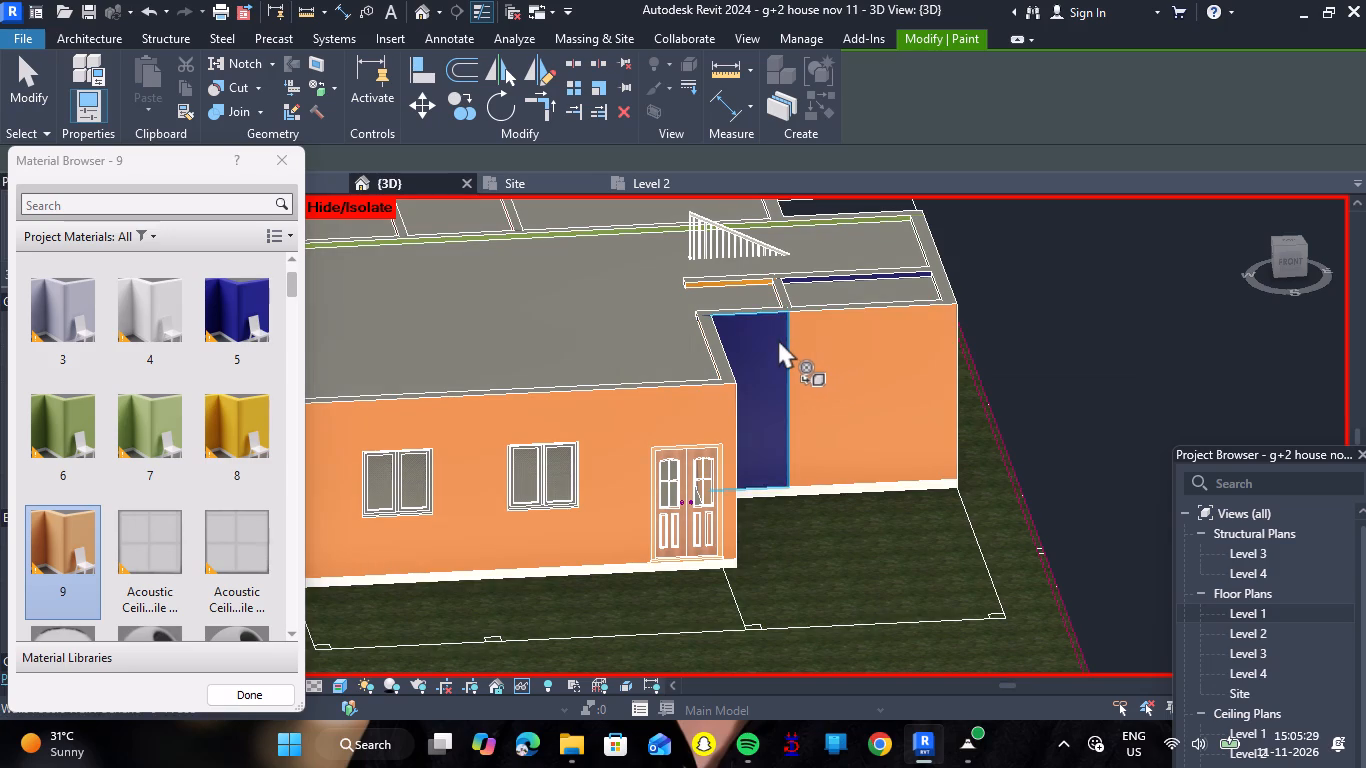
pyautogui.click(778, 339)
pyautogui.keyDown('shift'); pyautogui.moveTo(939, 517); pyautogui.dragTo(819, 522, button='right'); pyautogui.keyUp('shift')
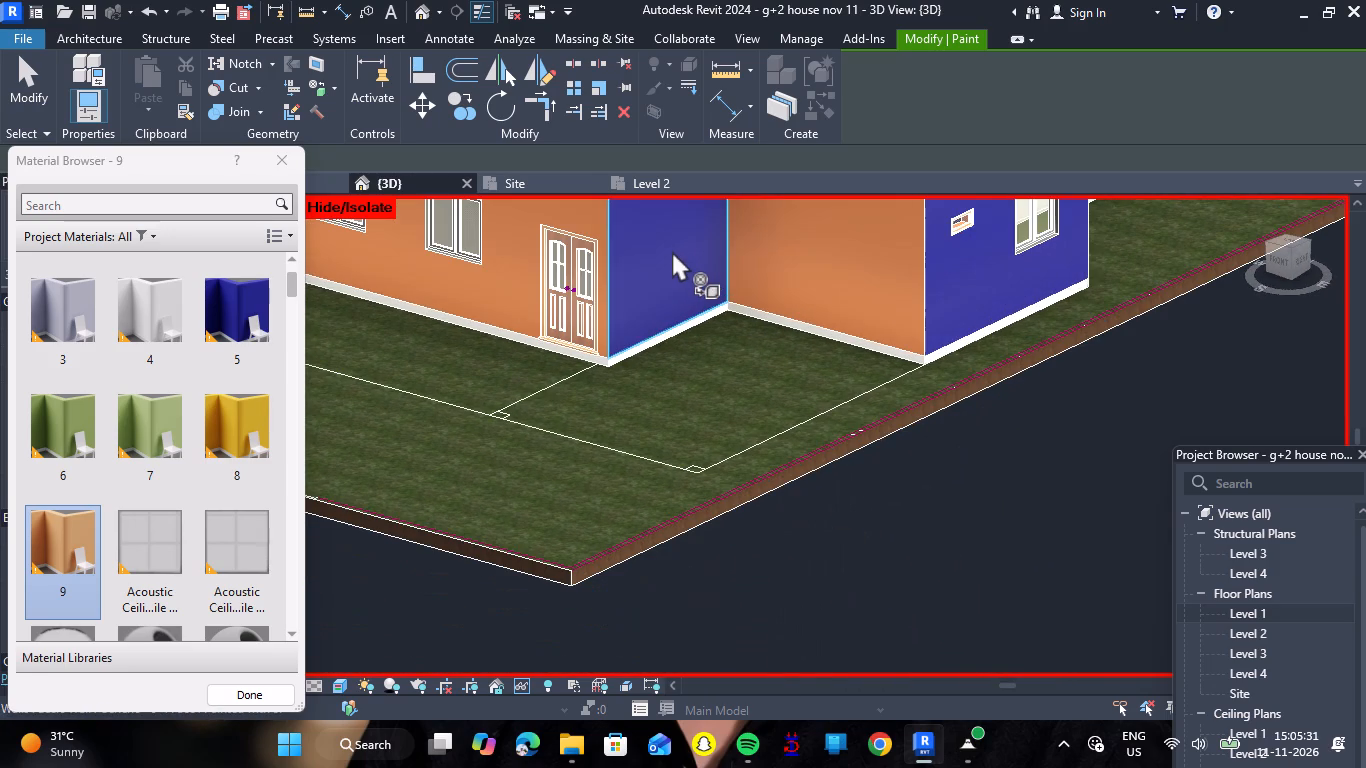
pyautogui.click(671, 251)
pyautogui.click(982, 300)
# Paint the right-side exterior wall behind the stair block with material 9.
pyautogui.scroll(-7, 1005, 323)
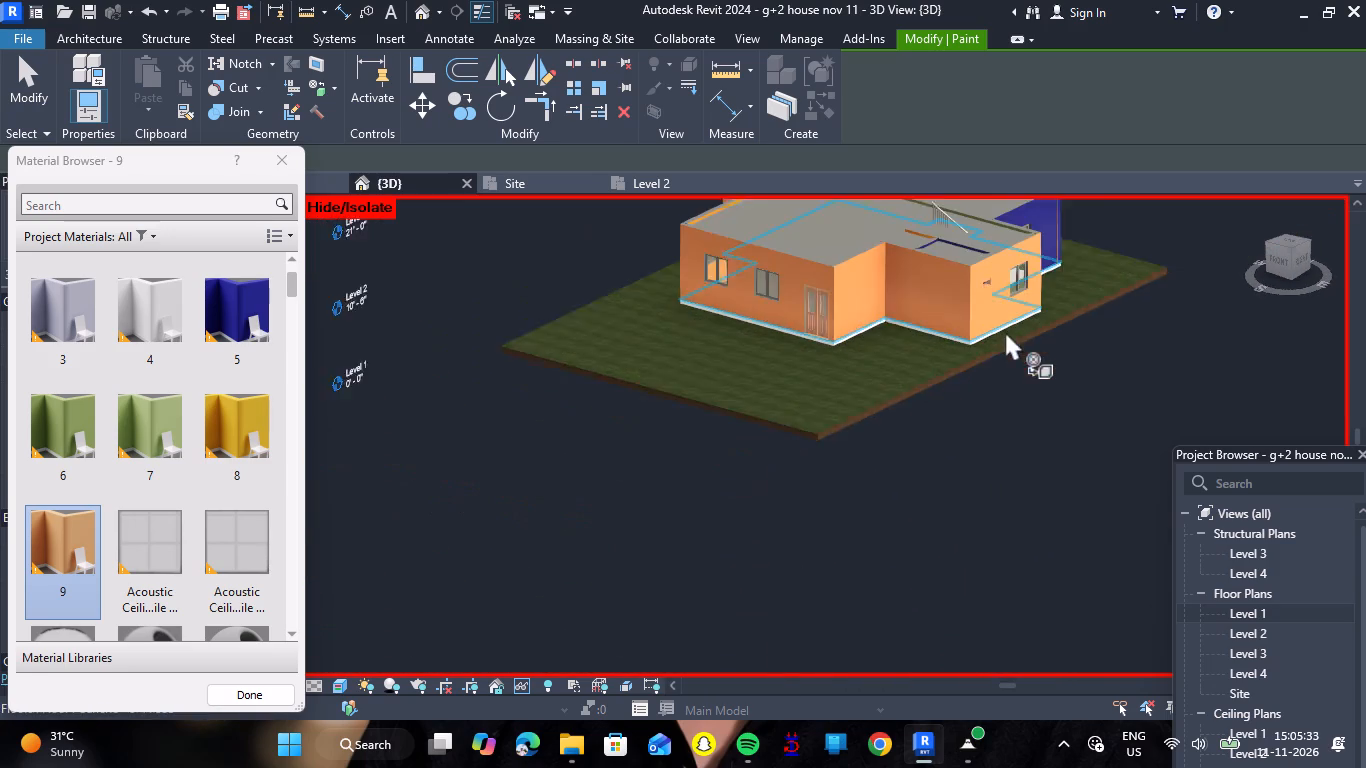
pyautogui.keyDown('shift'); pyautogui.moveTo(1073, 372); pyautogui.dragTo(1001, 430, button='right'); pyautogui.keyUp('shift')
pyautogui.scroll(-6, 1007, 419)
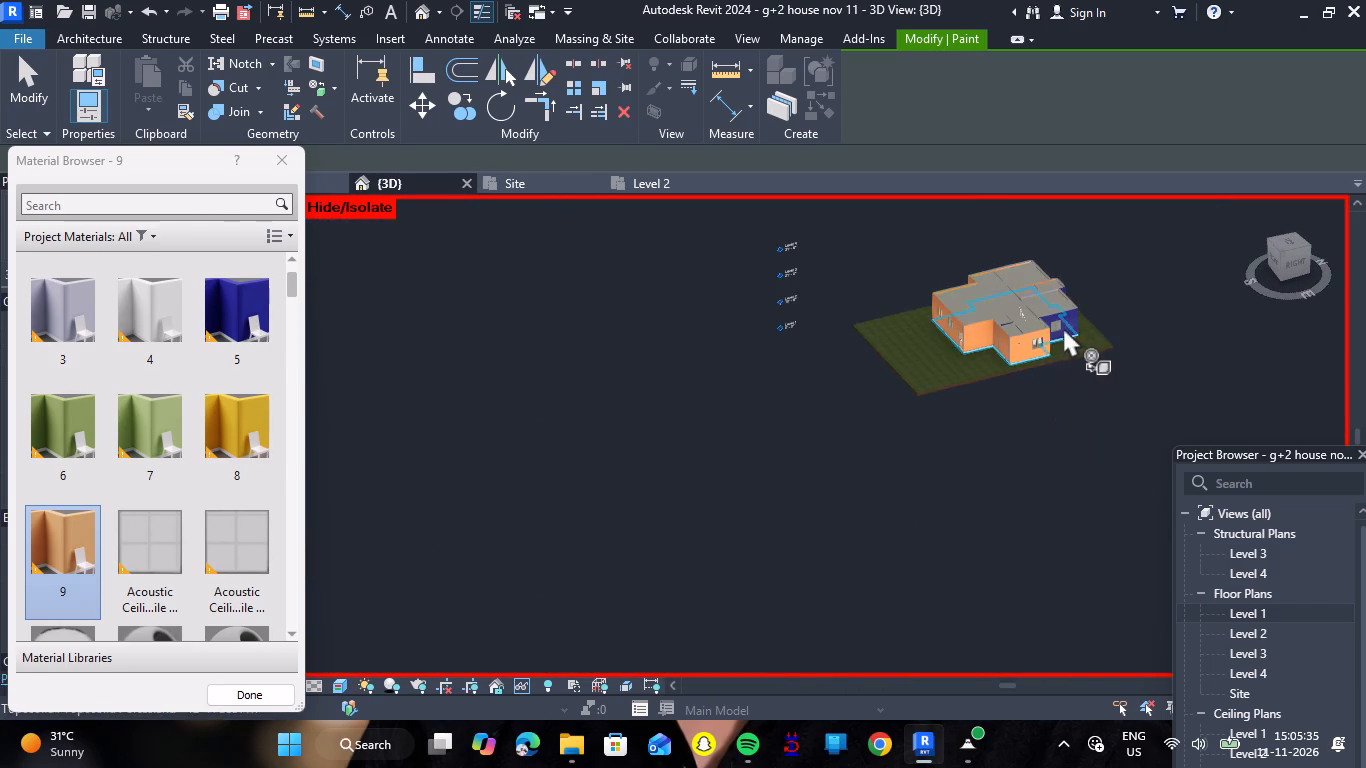
pyautogui.scroll(14, 1071, 316)
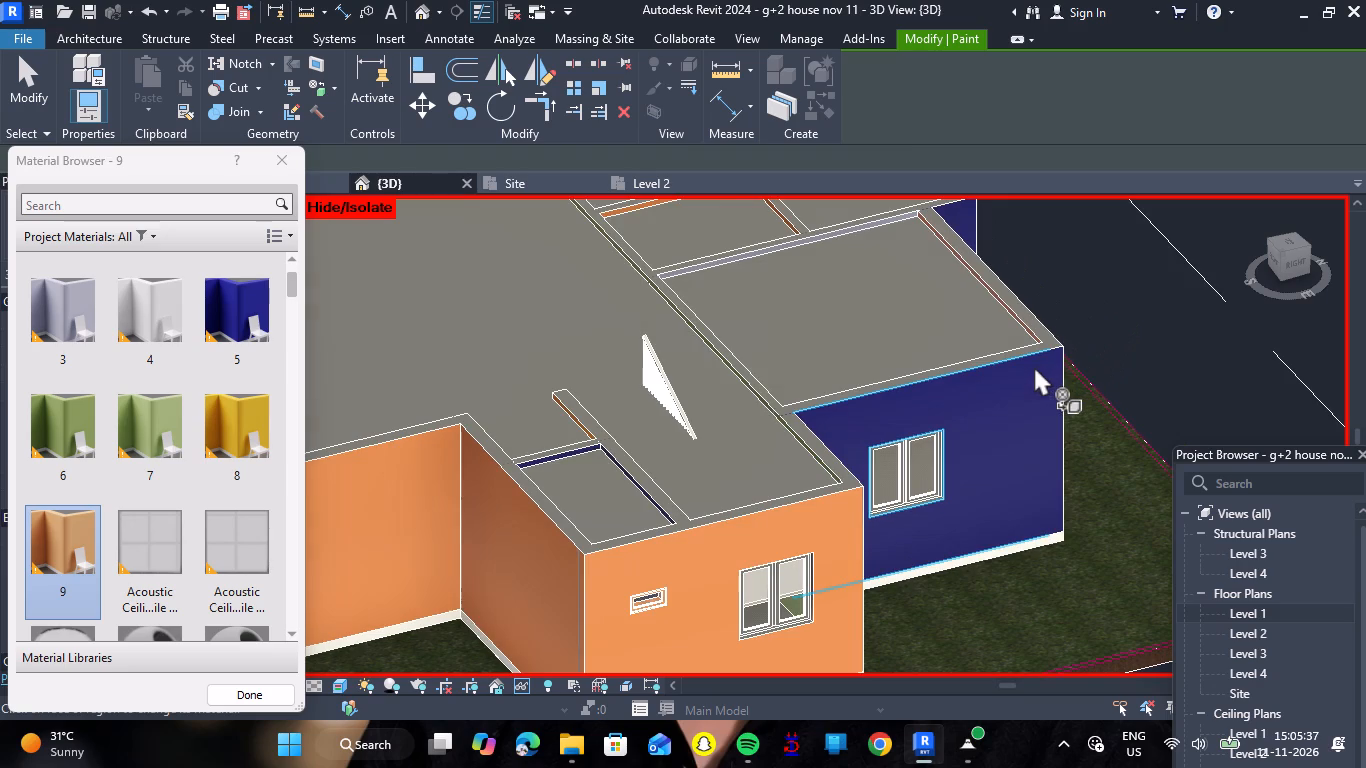
pyautogui.click(1034, 366)
# Paint the projecting rear block, the adjacent windowed rear wall and the narrow return between them with material 9.
pyautogui.scroll(-6, 1110, 370)
pyautogui.keyDown('shift'); pyautogui.moveTo(1142, 366); pyautogui.dragTo(1069, 426, button='right'); pyautogui.keyUp('shift')
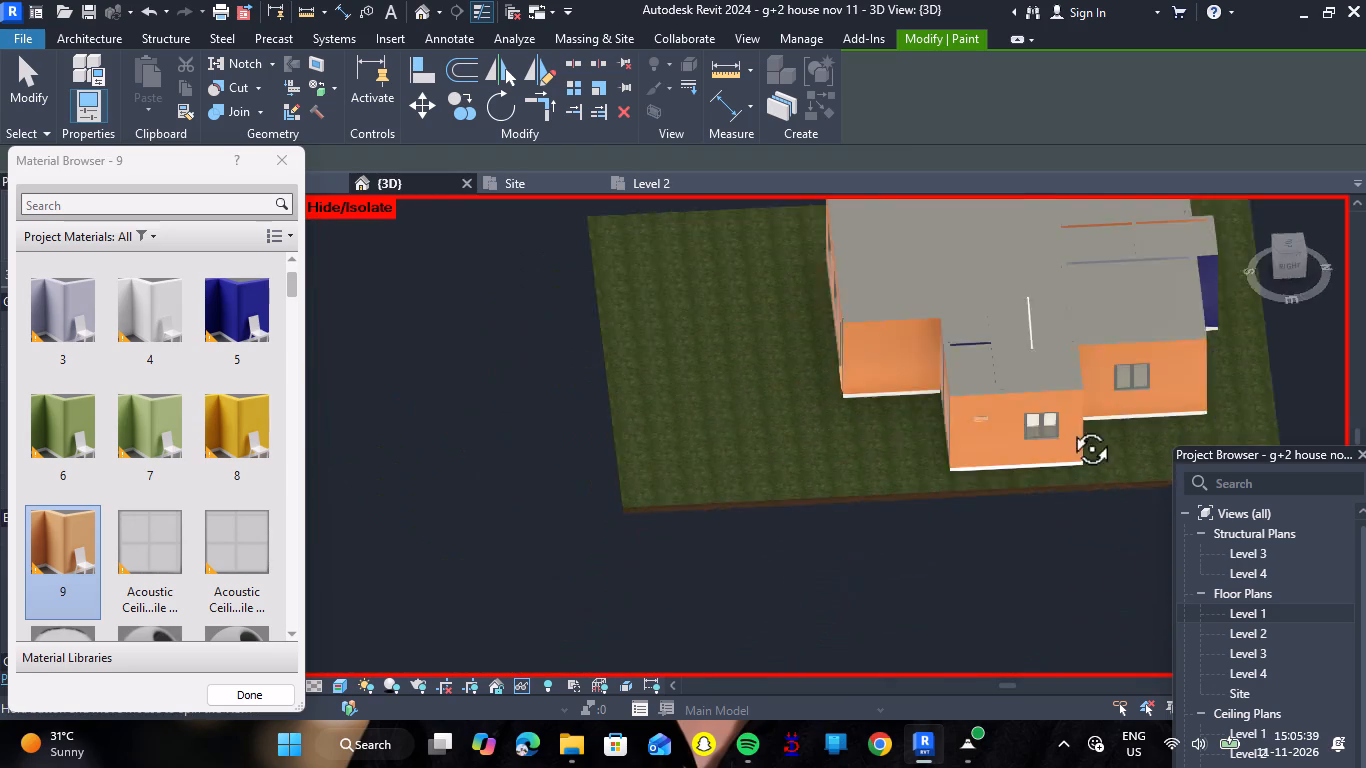
pyautogui.keyDown('shift'); pyautogui.moveTo(1069, 426); pyautogui.dragTo(971, 423, button='right'); pyautogui.keyUp('shift')
pyautogui.scroll(-9, 906, 418)
pyautogui.scroll(8, 1082, 430)
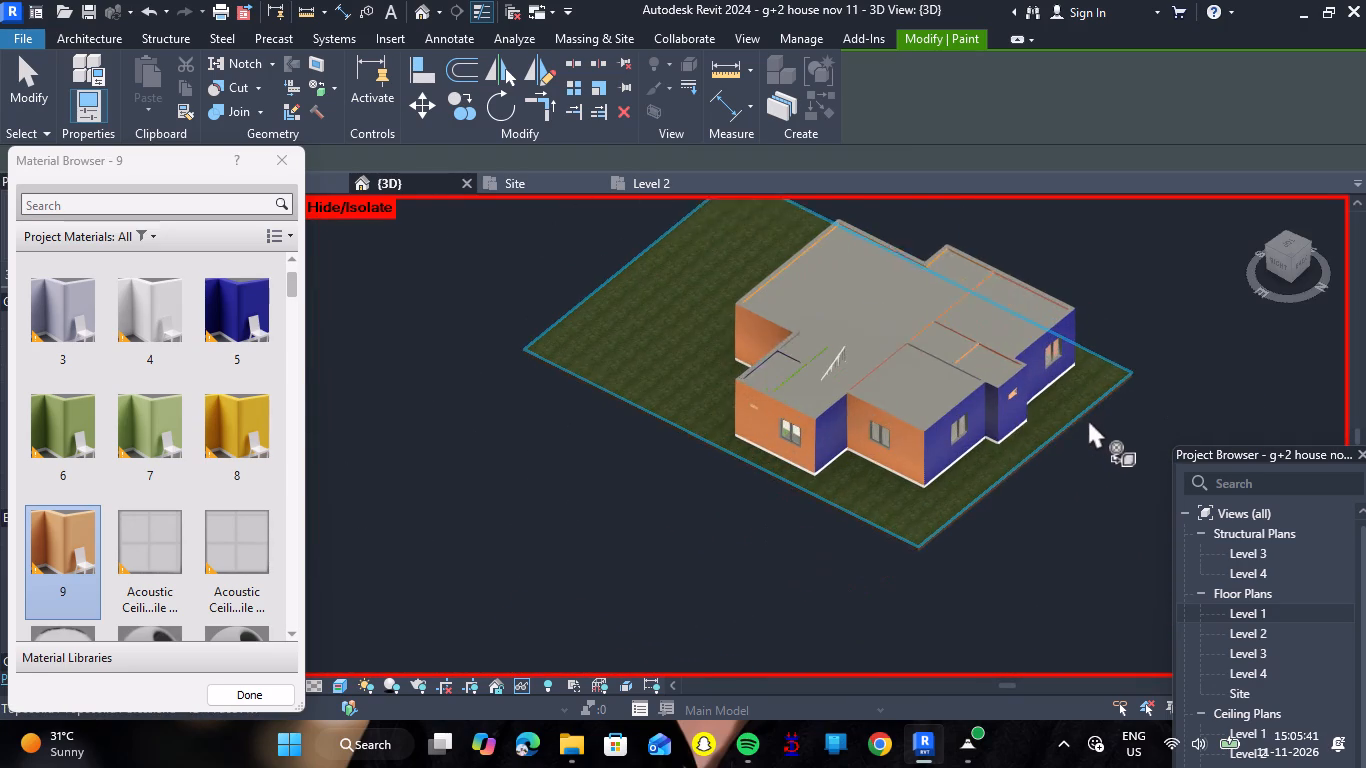
pyautogui.click(1005, 410)
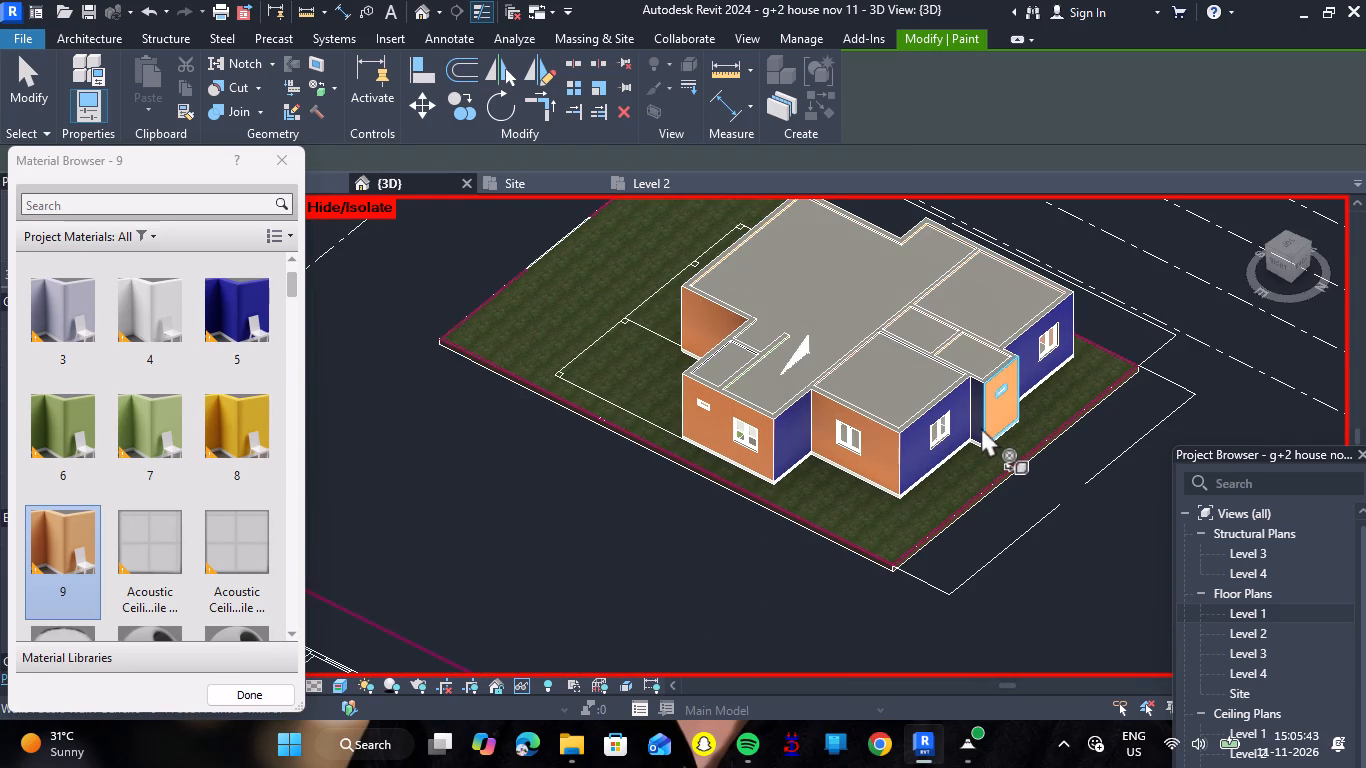
pyautogui.click(974, 427)
pyautogui.click(956, 431)
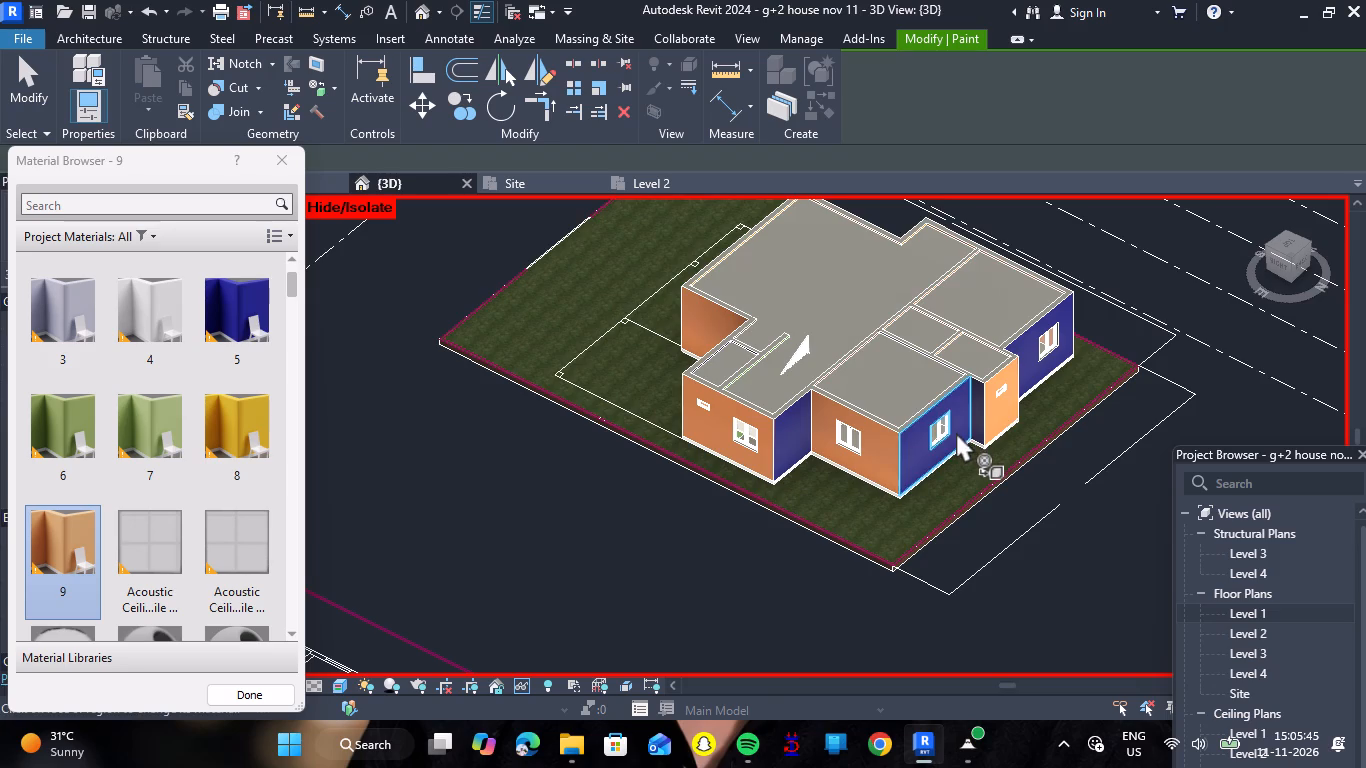
pyautogui.scroll(13, 966, 389)
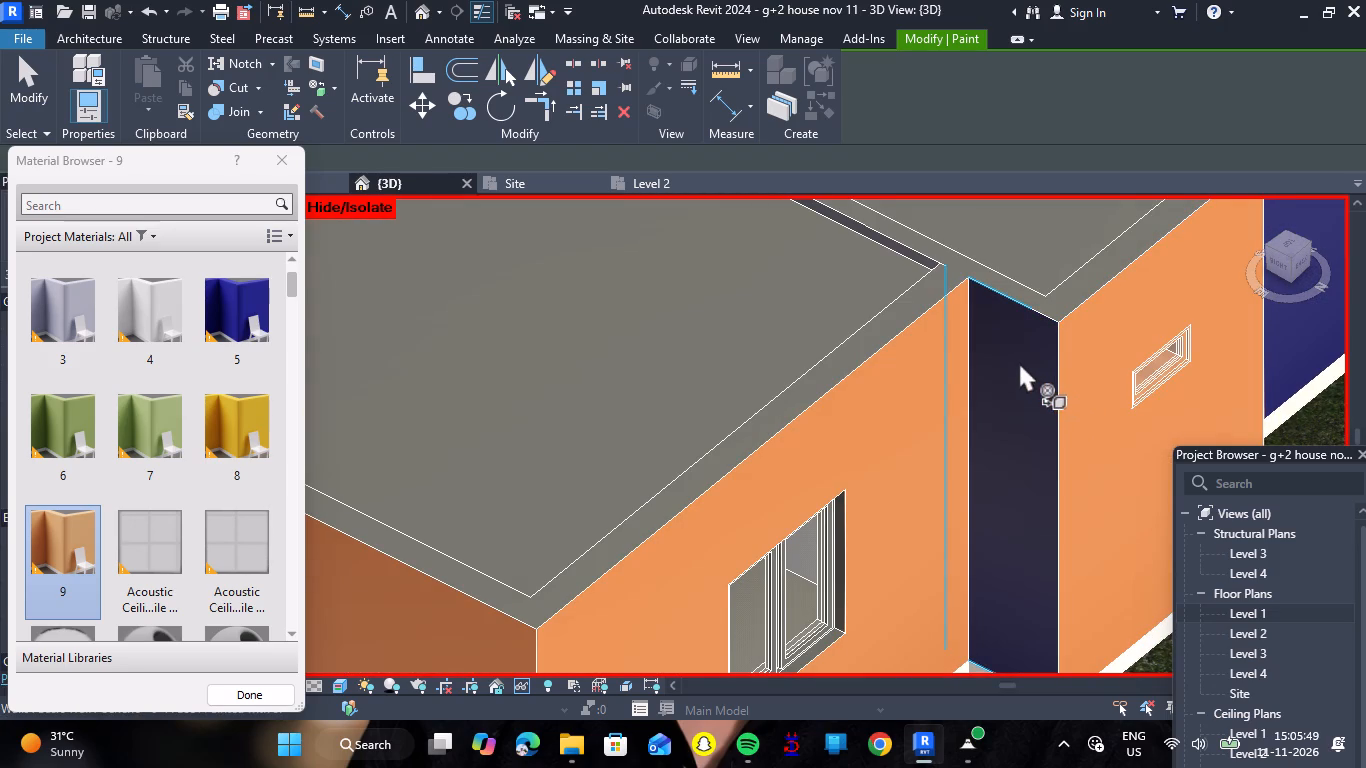
pyautogui.scroll(8, 991, 305)
pyautogui.click(1019, 294)
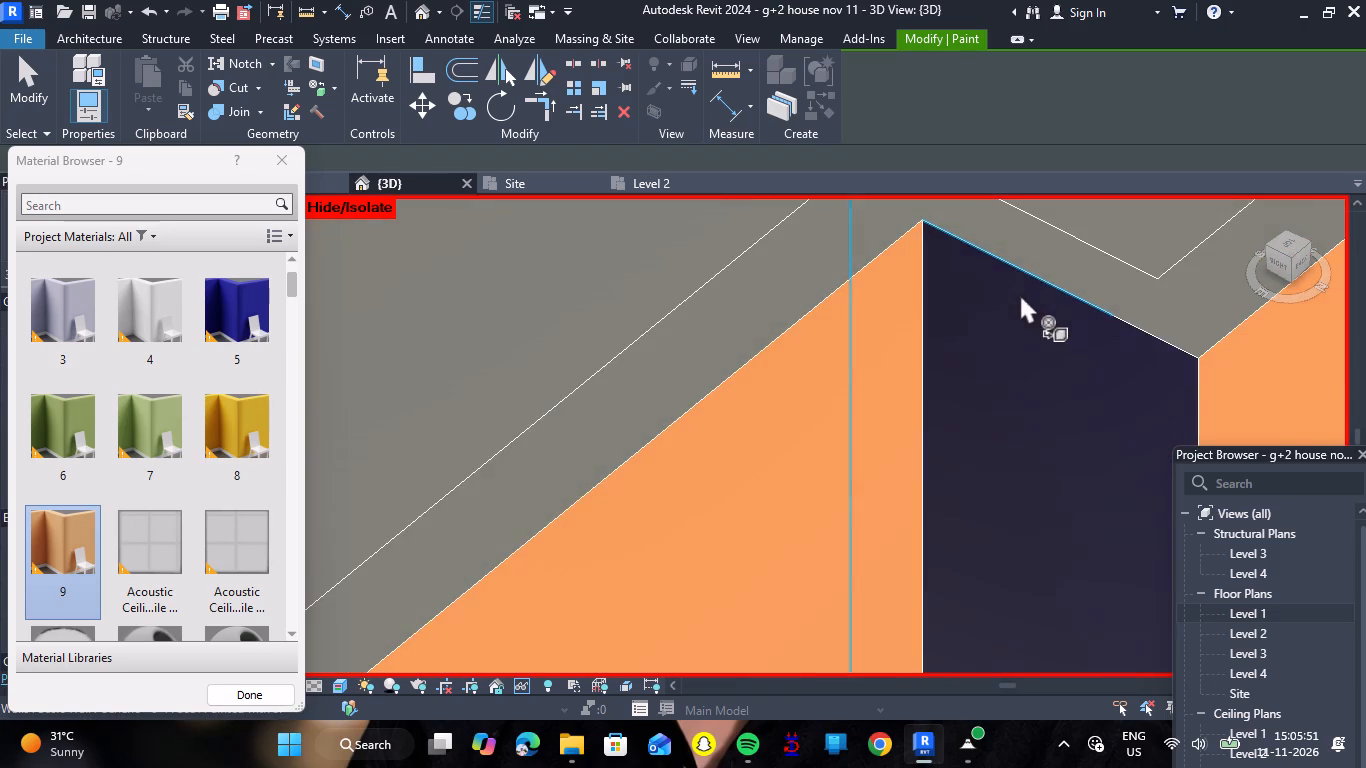
# Paint the stair block's rear-facing return and the remaining rear wall beyond the projecting block with material 9.
pyautogui.scroll(-14, 1081, 331)
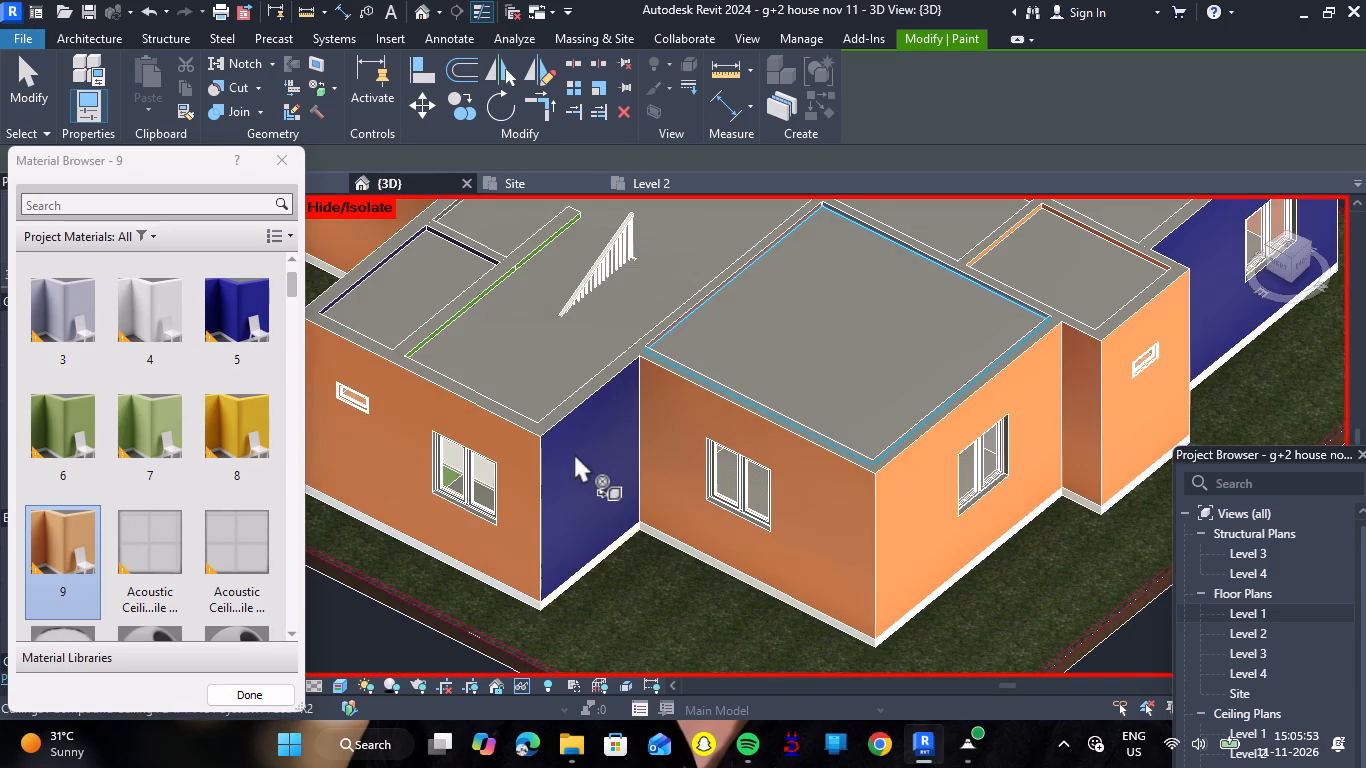
pyautogui.click(573, 453)
pyautogui.scroll(-7, 585, 438)
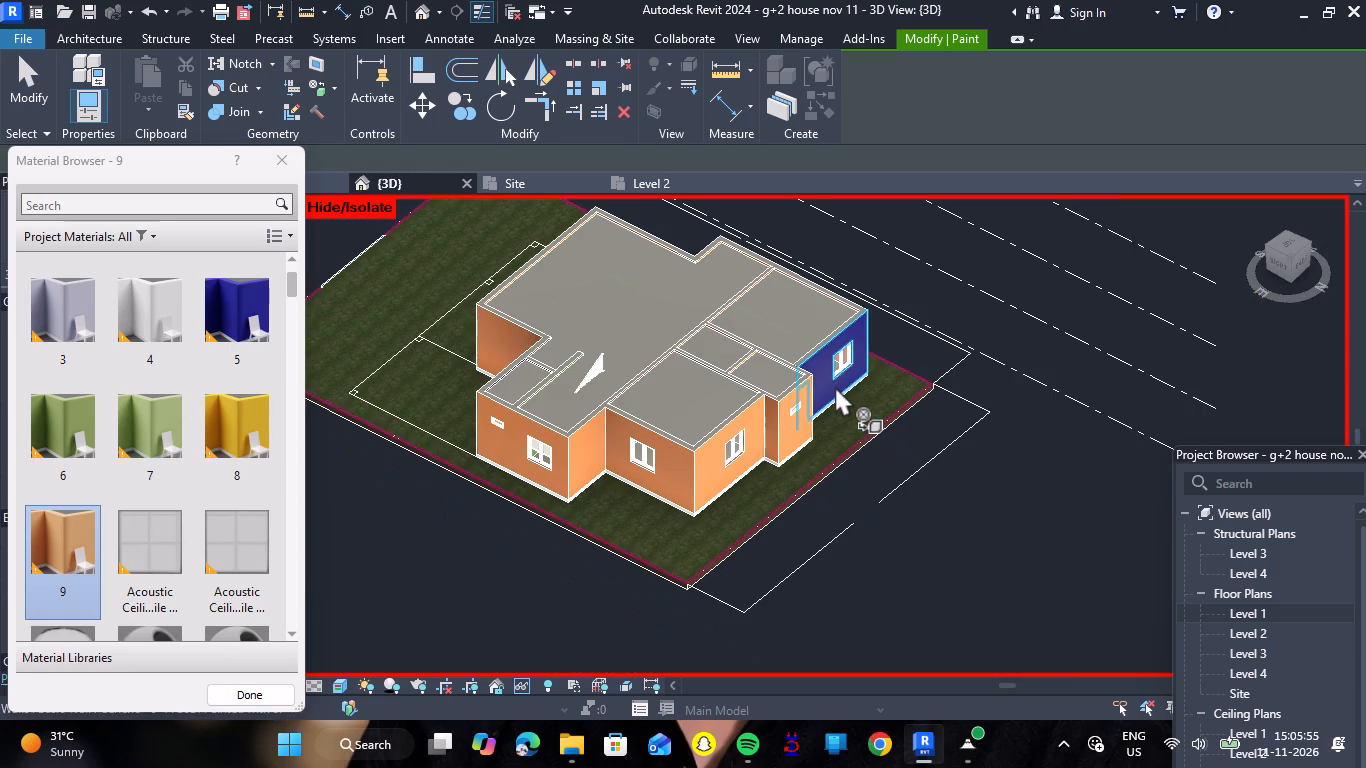
pyautogui.click(835, 386)
# Paint the remaining blue side return of the narrow projecting rear block with material 9 and finish painting.
pyautogui.scroll(-3, 872, 456)
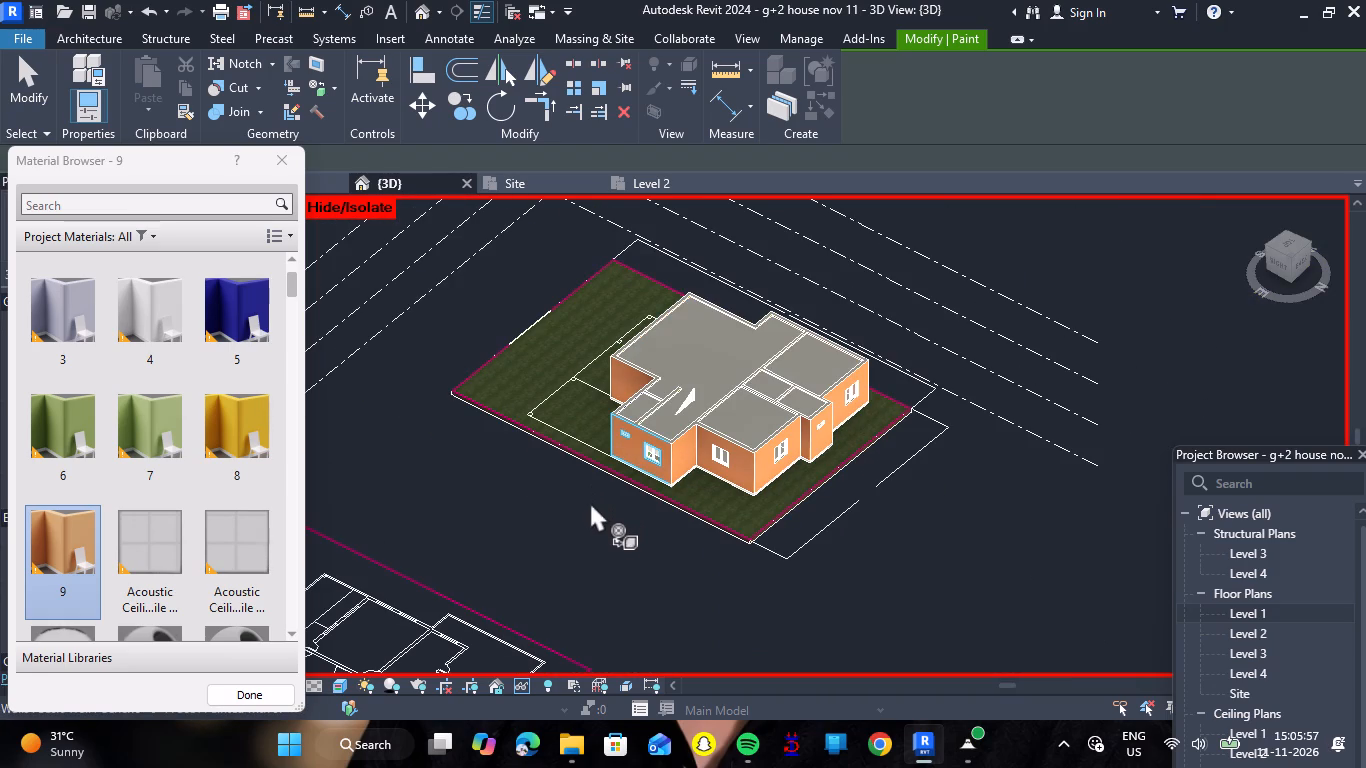
pyautogui.keyDown('shift'); pyautogui.moveTo(567, 507); pyautogui.dragTo(446, 441, button='right'); pyautogui.keyUp('shift')
pyautogui.scroll(-6, 928, 521)
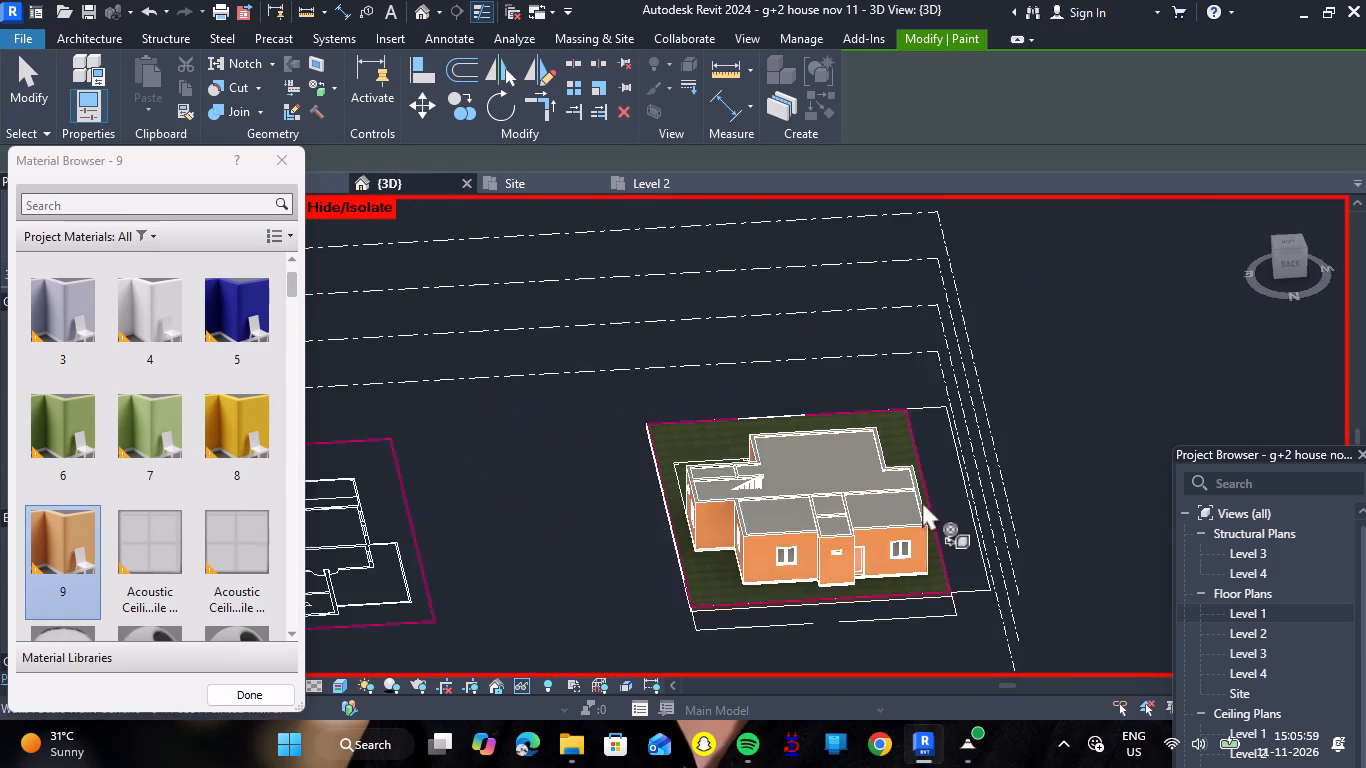
pyautogui.moveTo(1026, 564); pyautogui.dragTo(810, 568, button='right')
pyautogui.keyDown('shift'); pyautogui.scroll(-1, 820, 572); pyautogui.keyUp('shift')
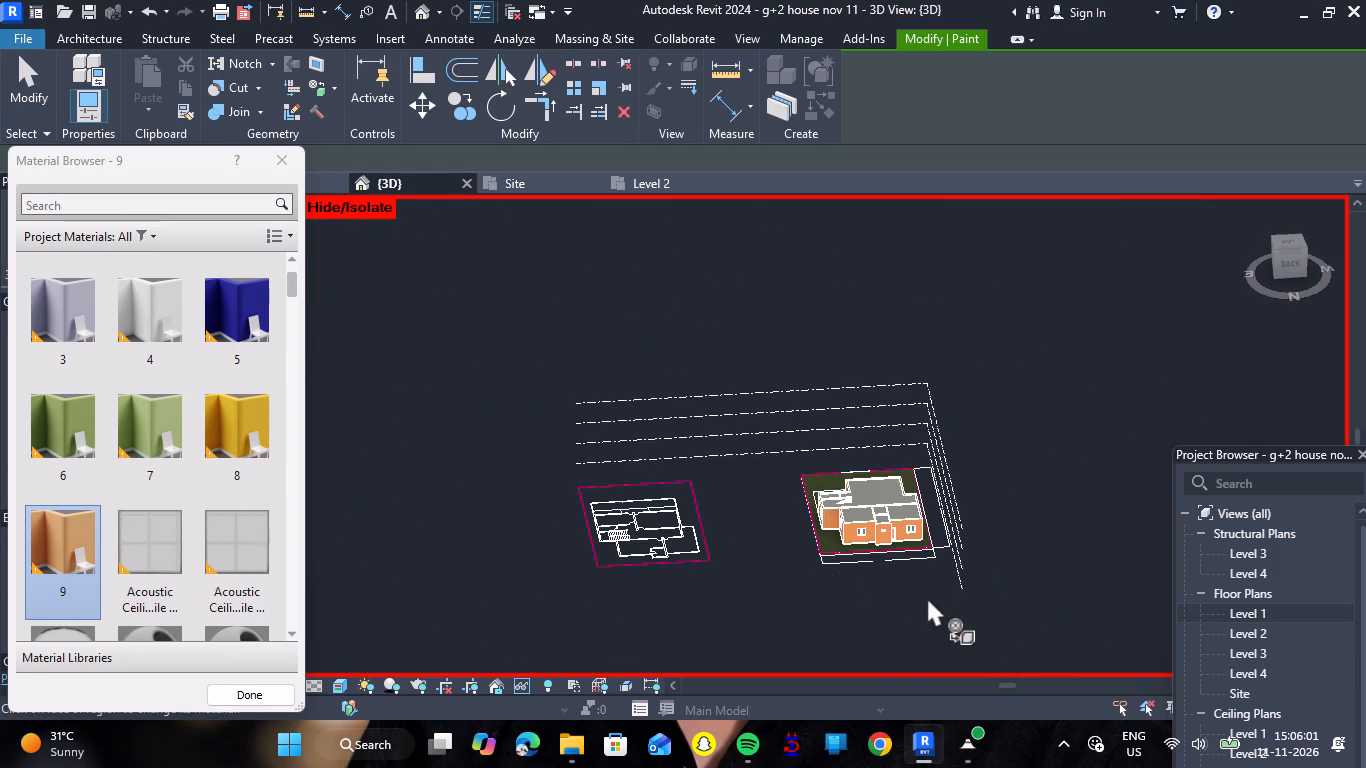
pyautogui.keyDown('shift'); pyautogui.moveTo(922, 597); pyautogui.dragTo(498, 516, button='right'); pyautogui.keyUp('shift')
pyautogui.keyDown('shift'); pyautogui.moveTo(544, 532); pyautogui.dragTo(724, 591, button='right'); pyautogui.keyUp('shift')
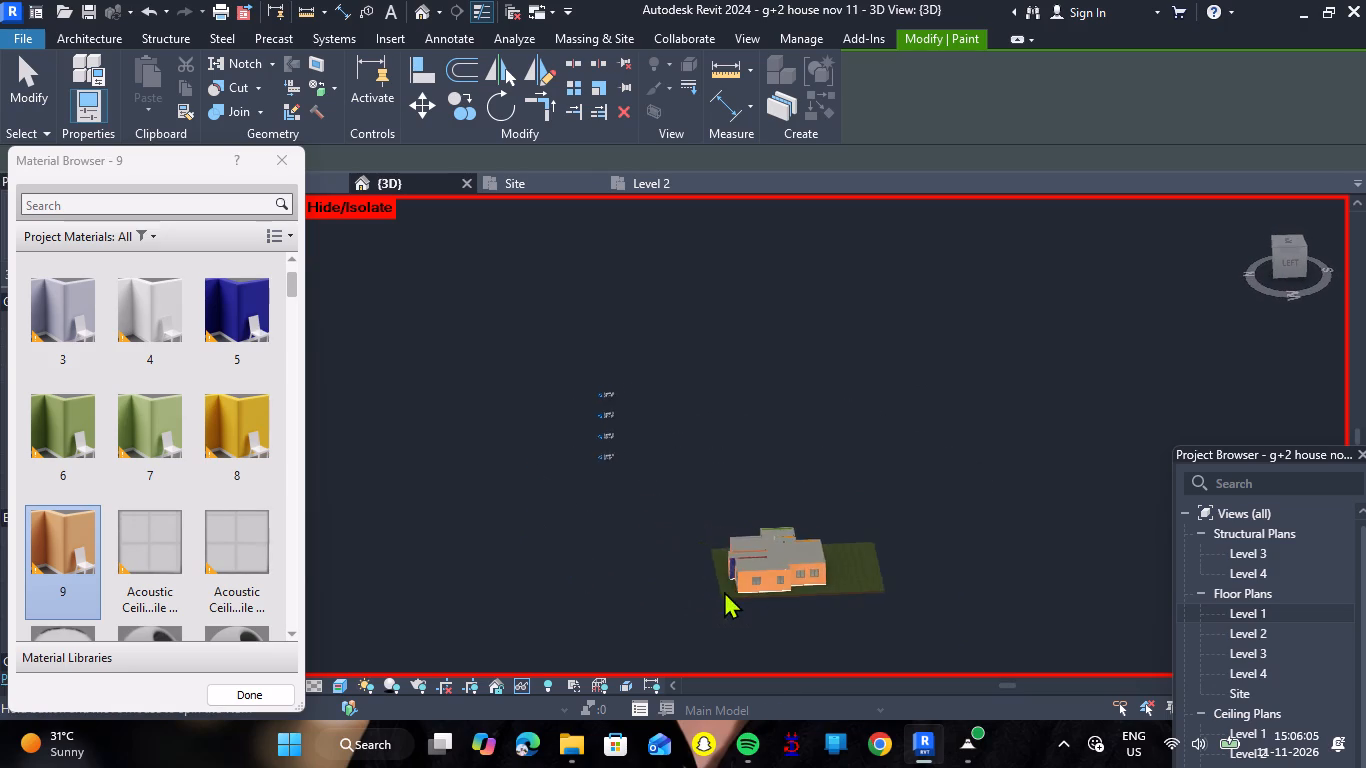
pyautogui.scroll(15, 724, 586)
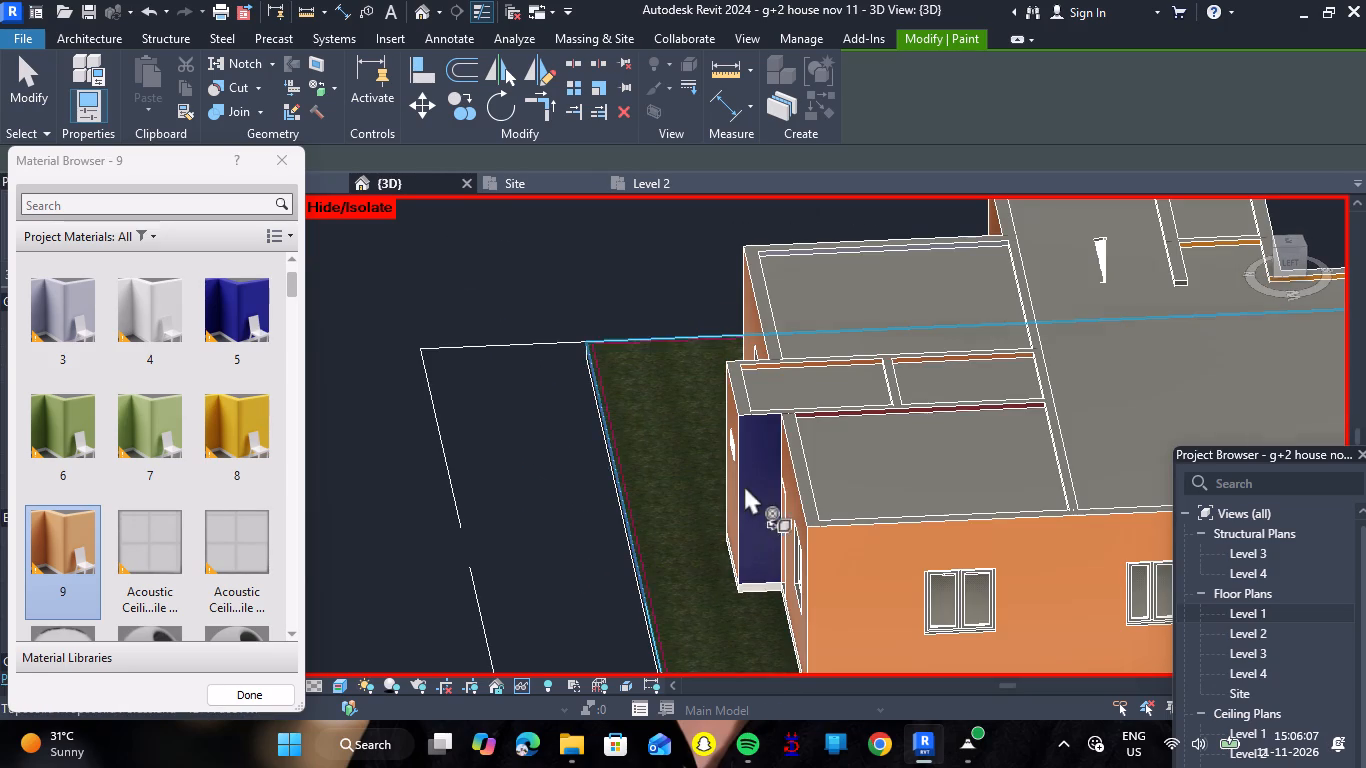
pyautogui.click(755, 453)
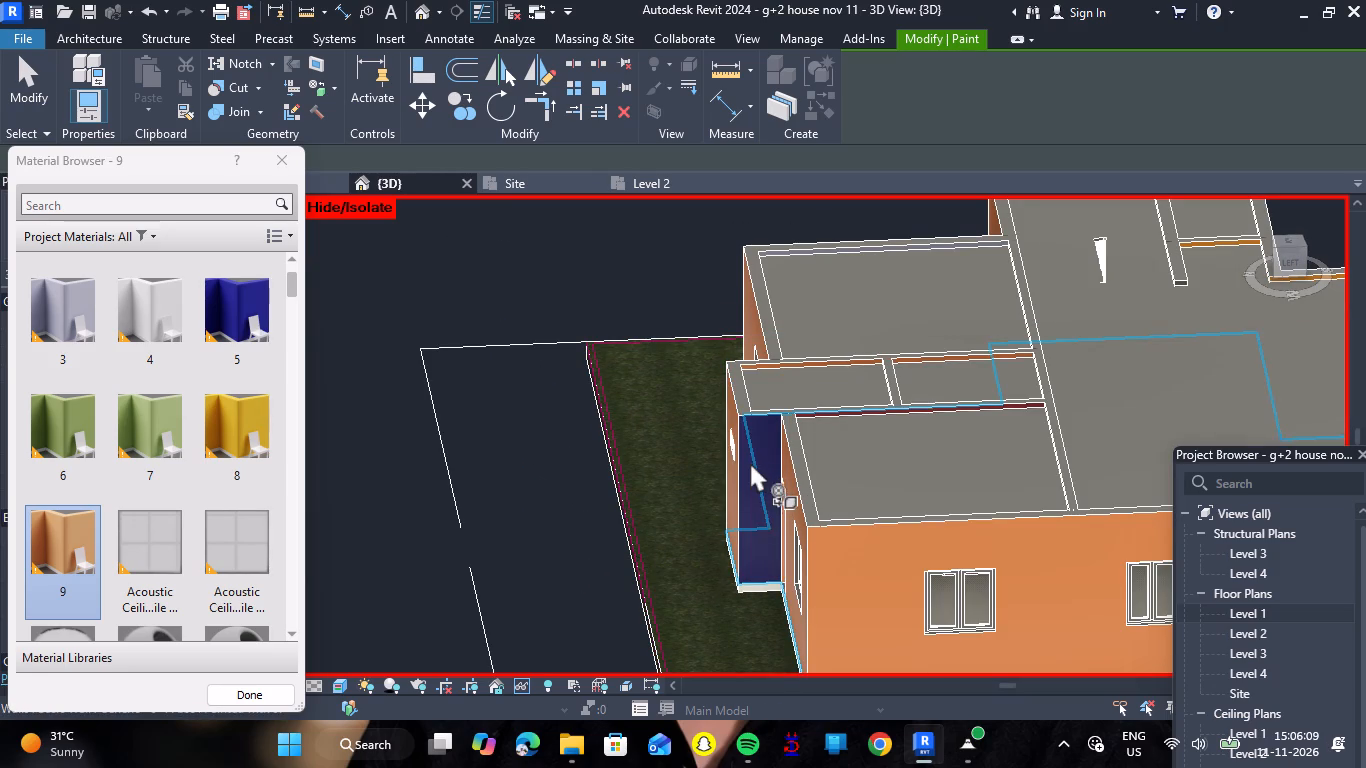
pyautogui.scroll(12, 756, 437)
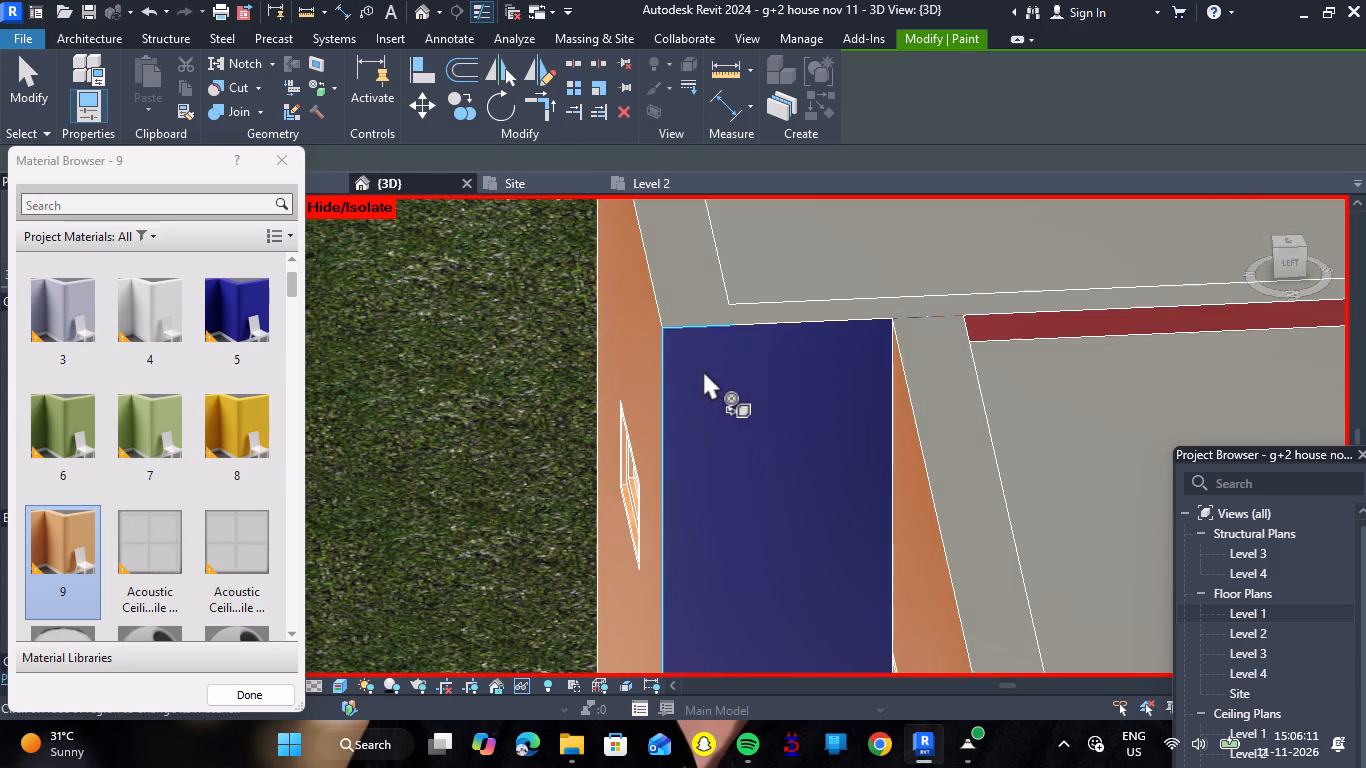
pyautogui.click(703, 370)
pyautogui.click(768, 363)
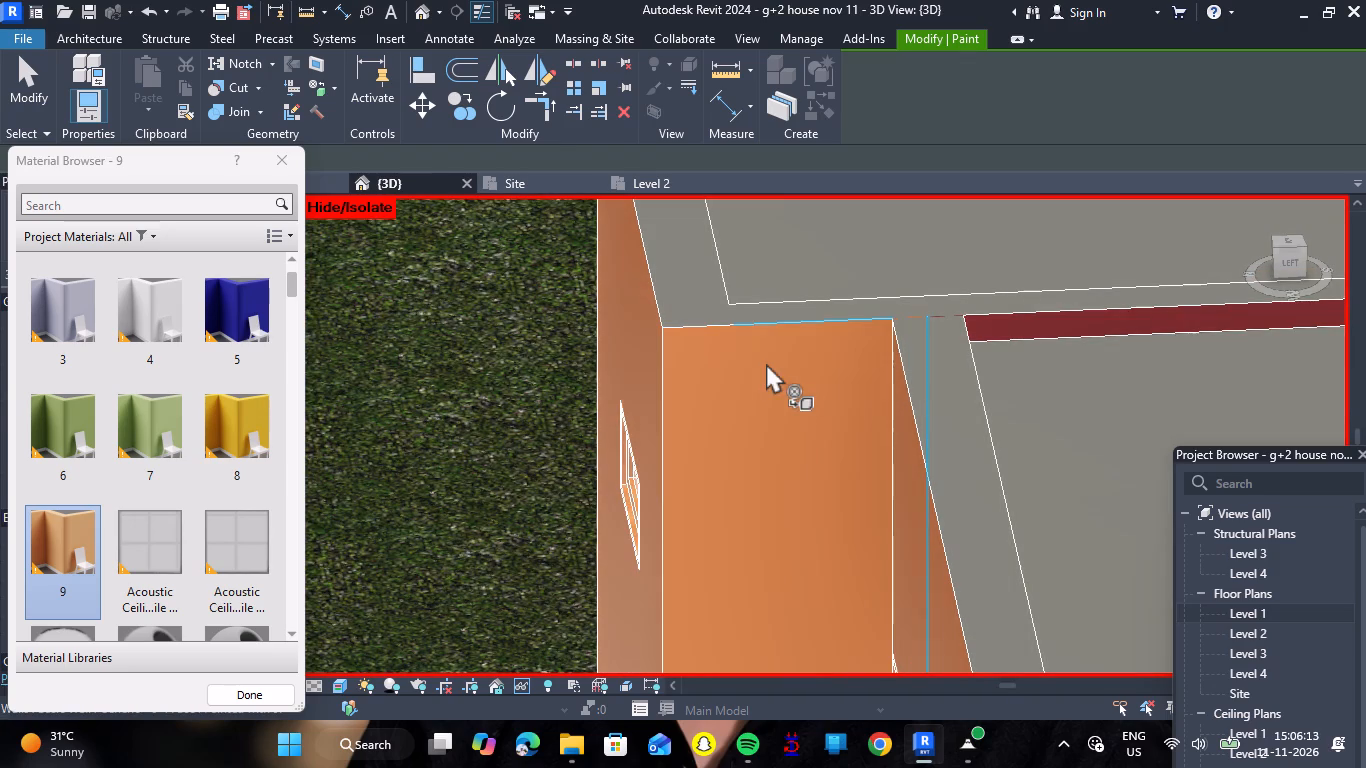
pyautogui.scroll(-20, 767, 379)
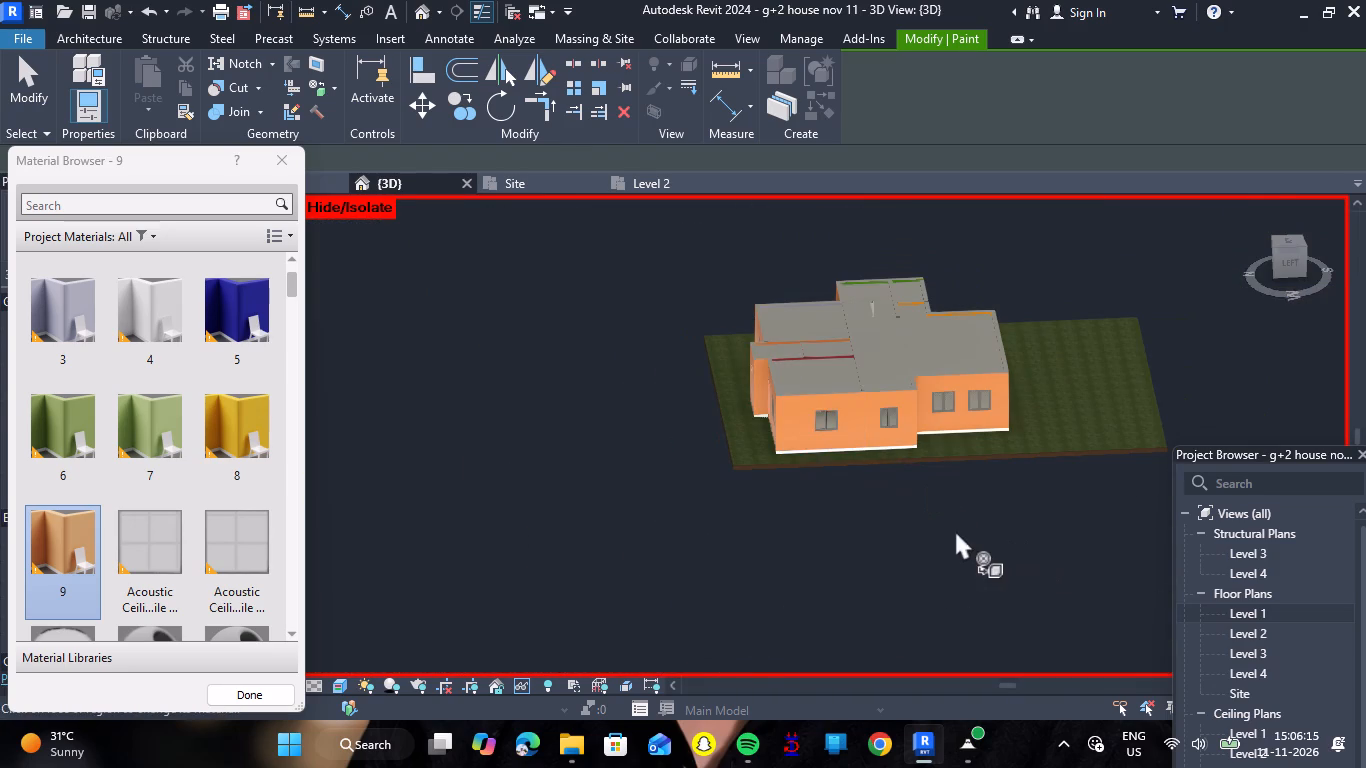
pyautogui.click(278, 163)
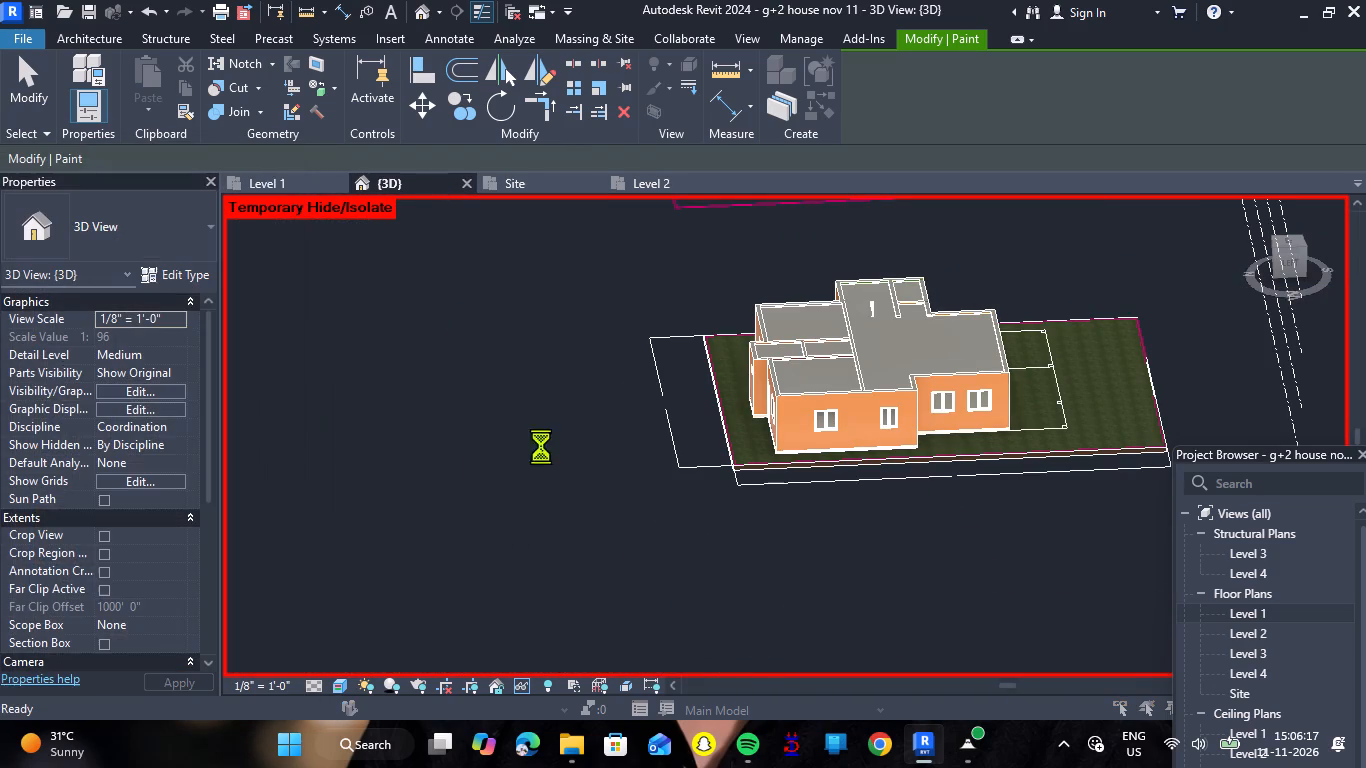
pyautogui.click(853, 190)
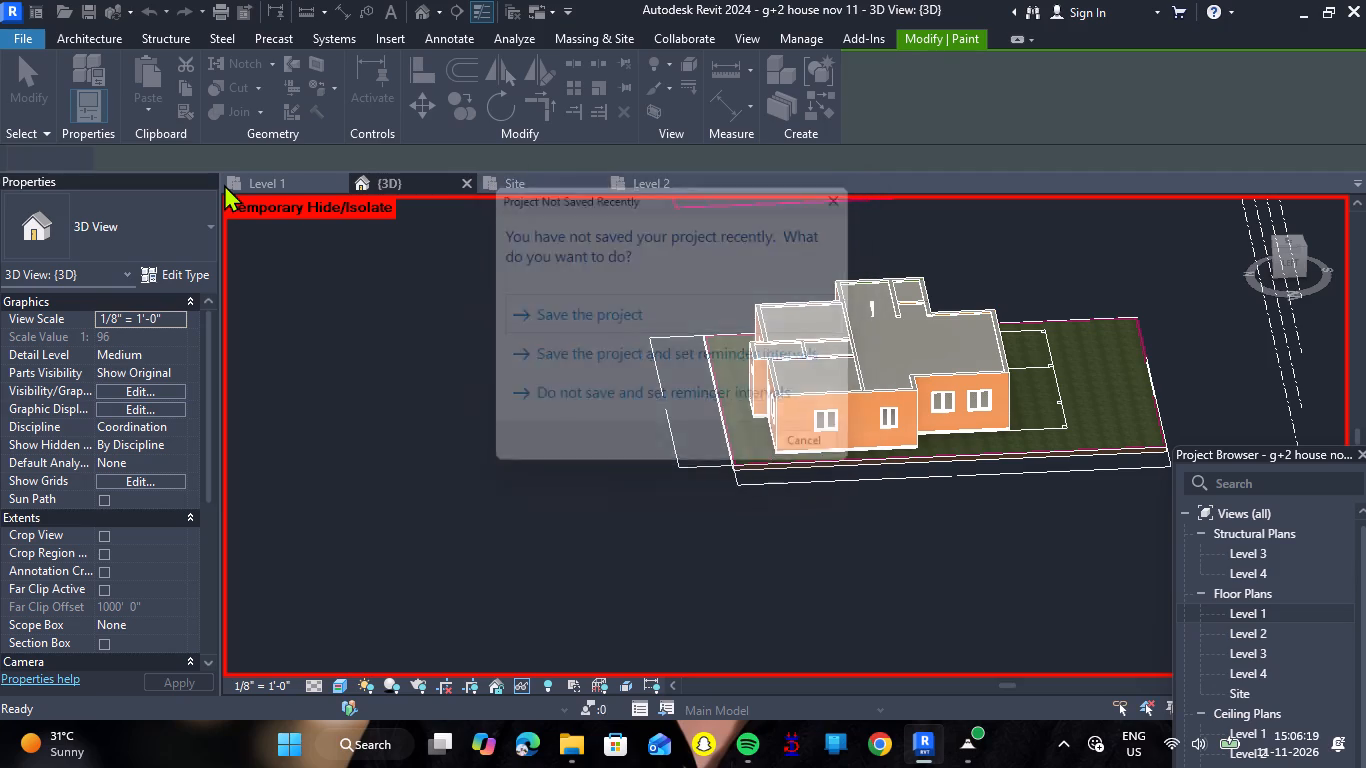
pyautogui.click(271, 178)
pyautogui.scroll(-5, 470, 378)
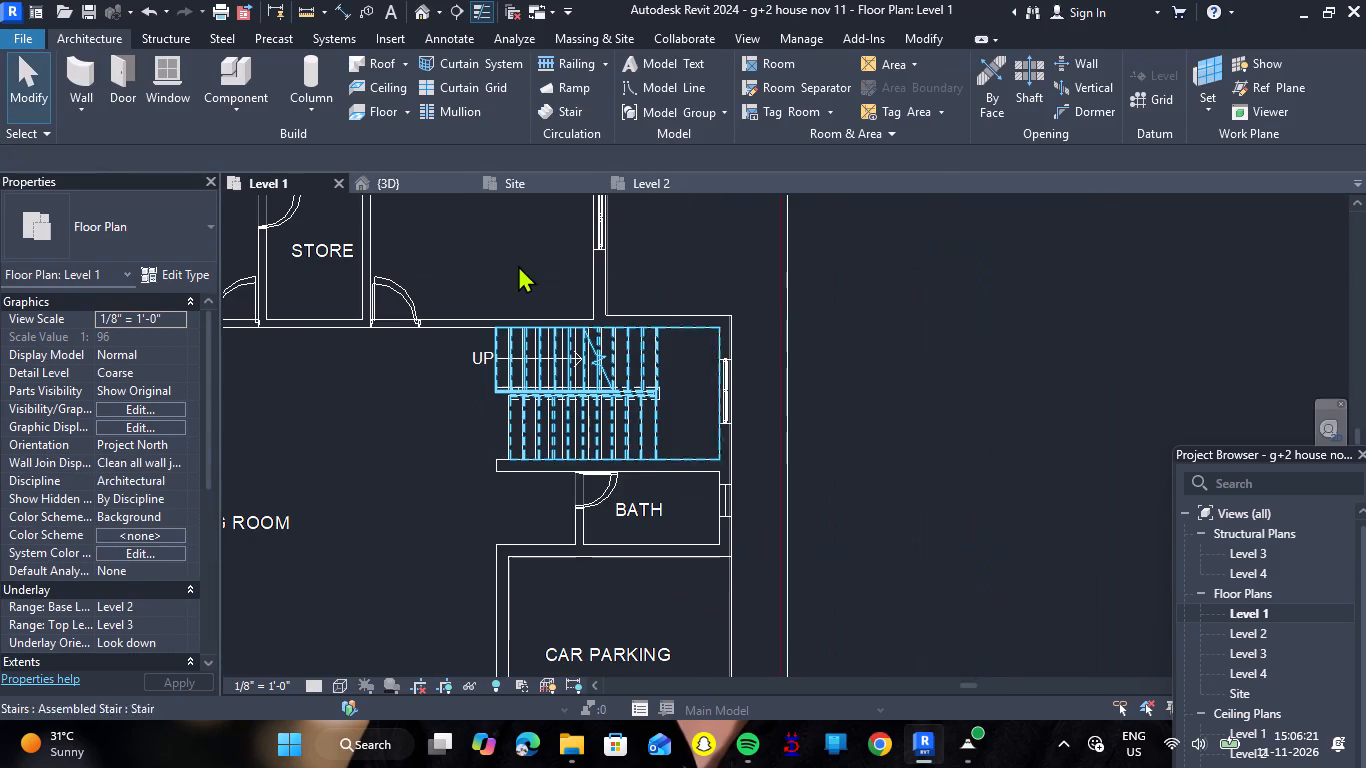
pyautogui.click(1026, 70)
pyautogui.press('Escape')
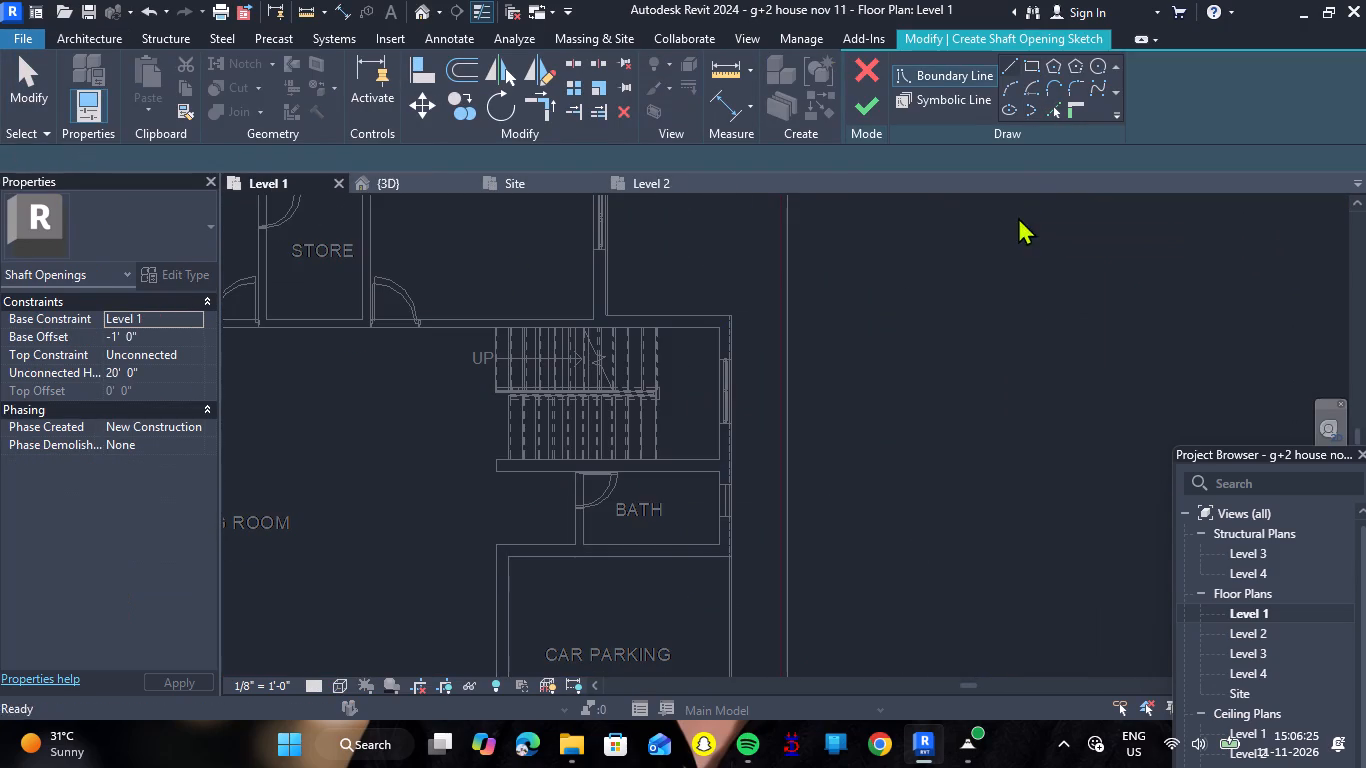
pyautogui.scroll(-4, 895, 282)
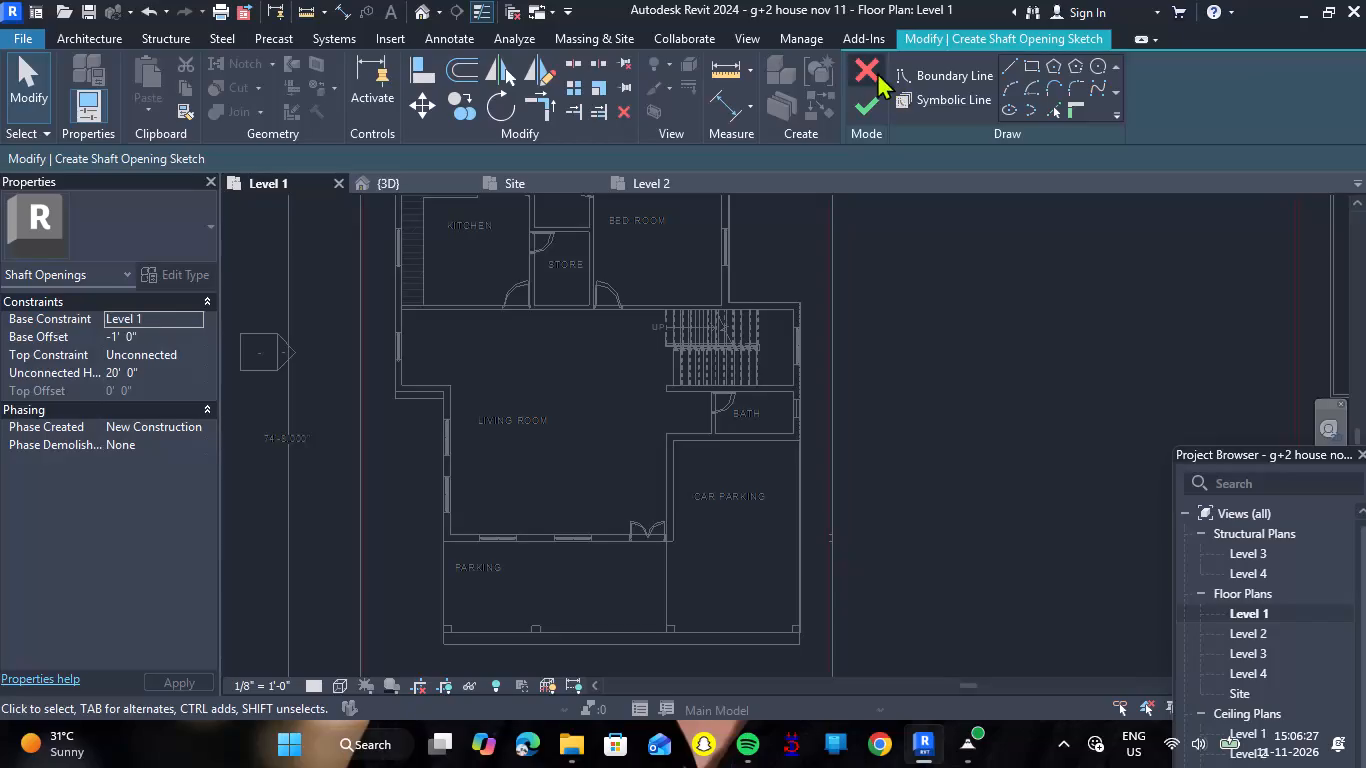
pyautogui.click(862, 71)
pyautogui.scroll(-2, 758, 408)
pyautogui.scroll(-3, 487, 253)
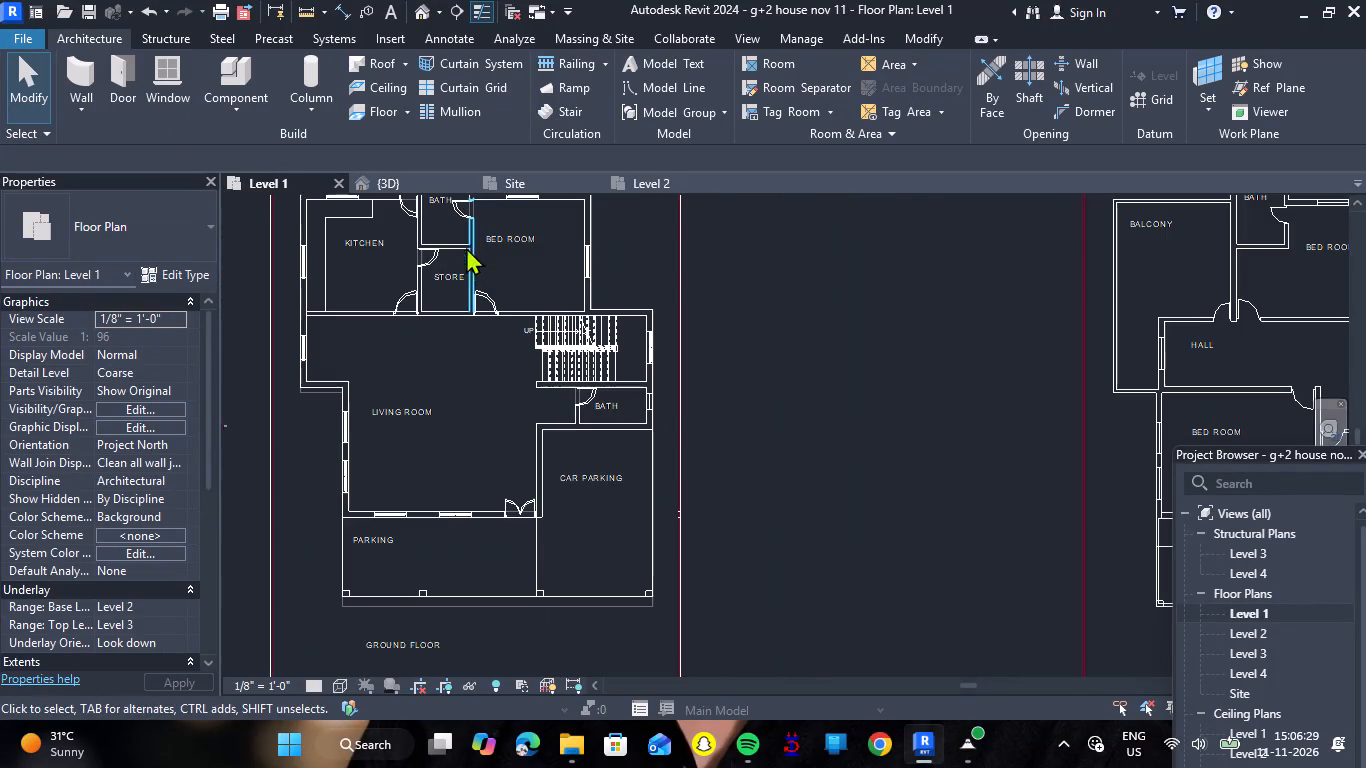
# Reset the temporary hide/isolate in the 3D view to restore the hidden elements.
pyautogui.click(410, 183)
pyautogui.scroll(-1, 481, 293)
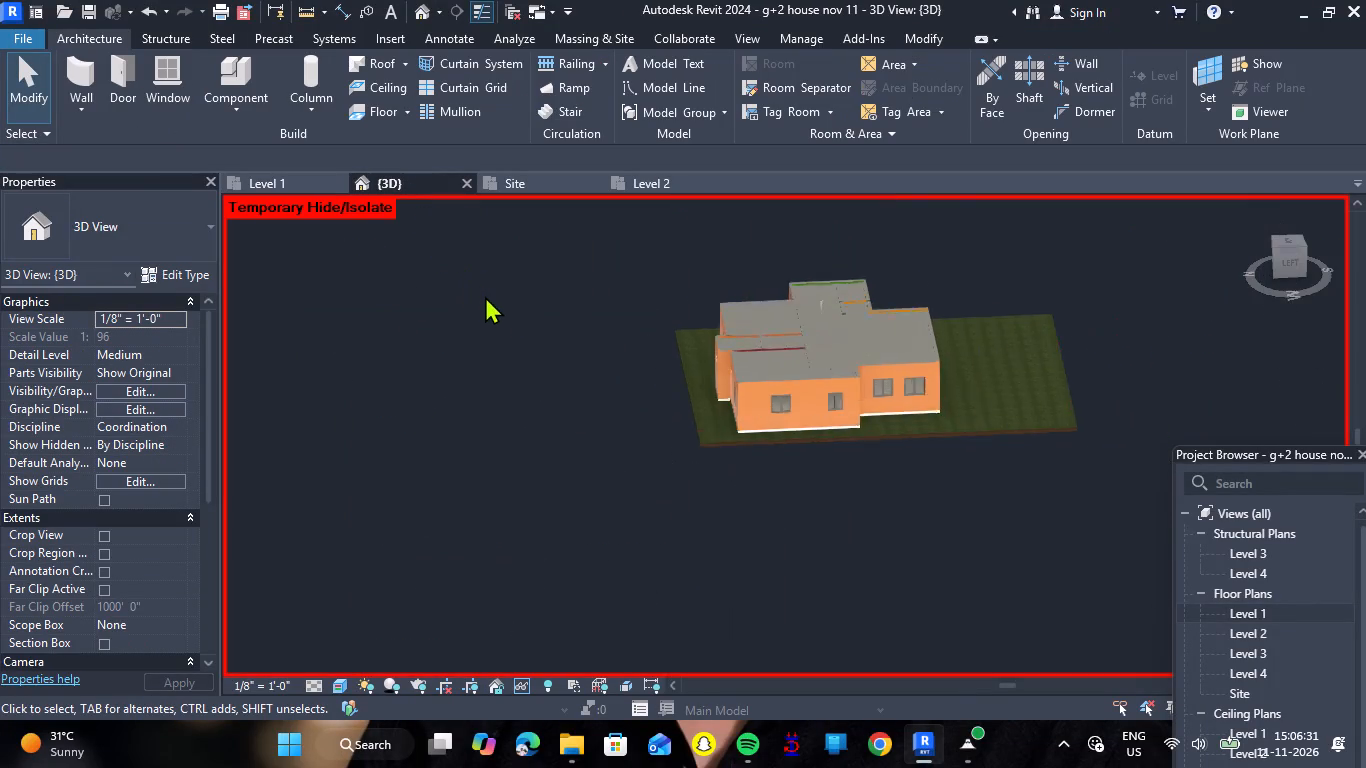
pyautogui.scroll(-2, 485, 296)
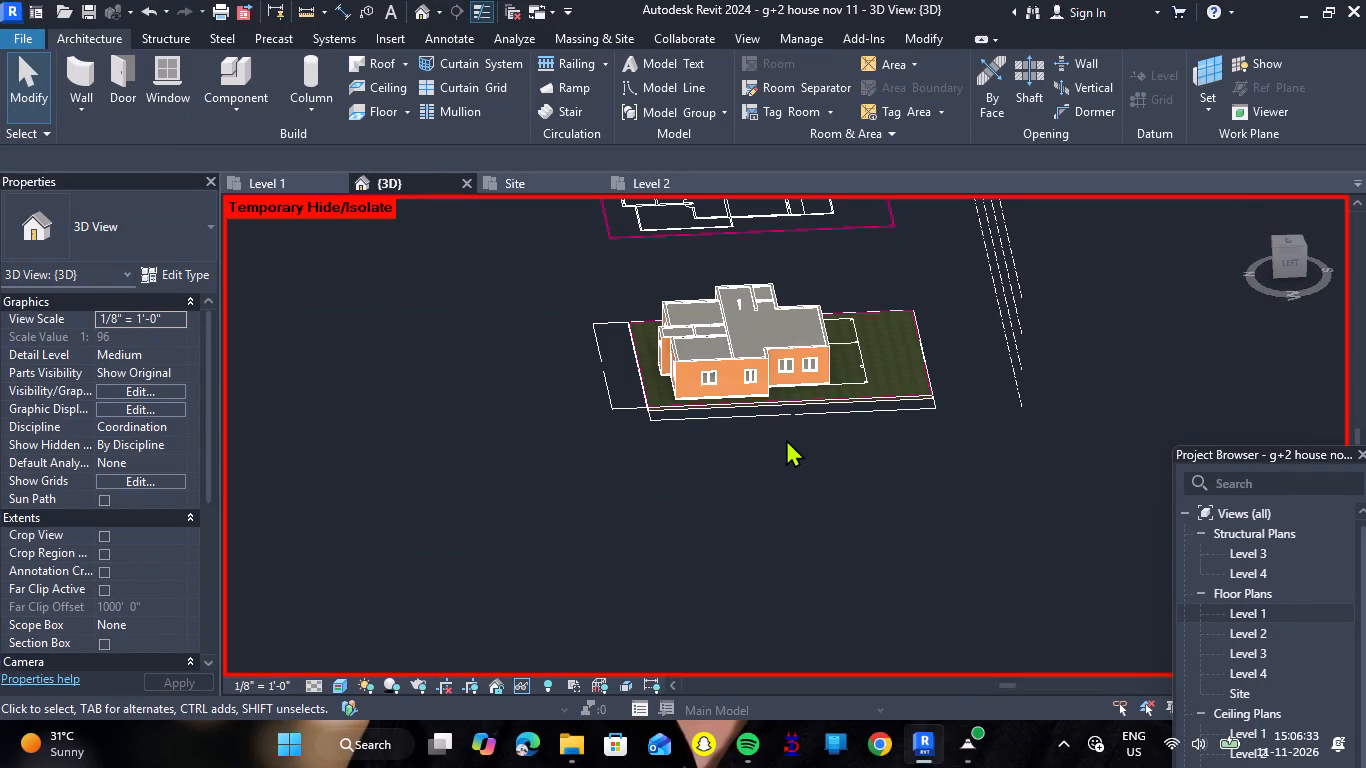
pyautogui.write('hr')
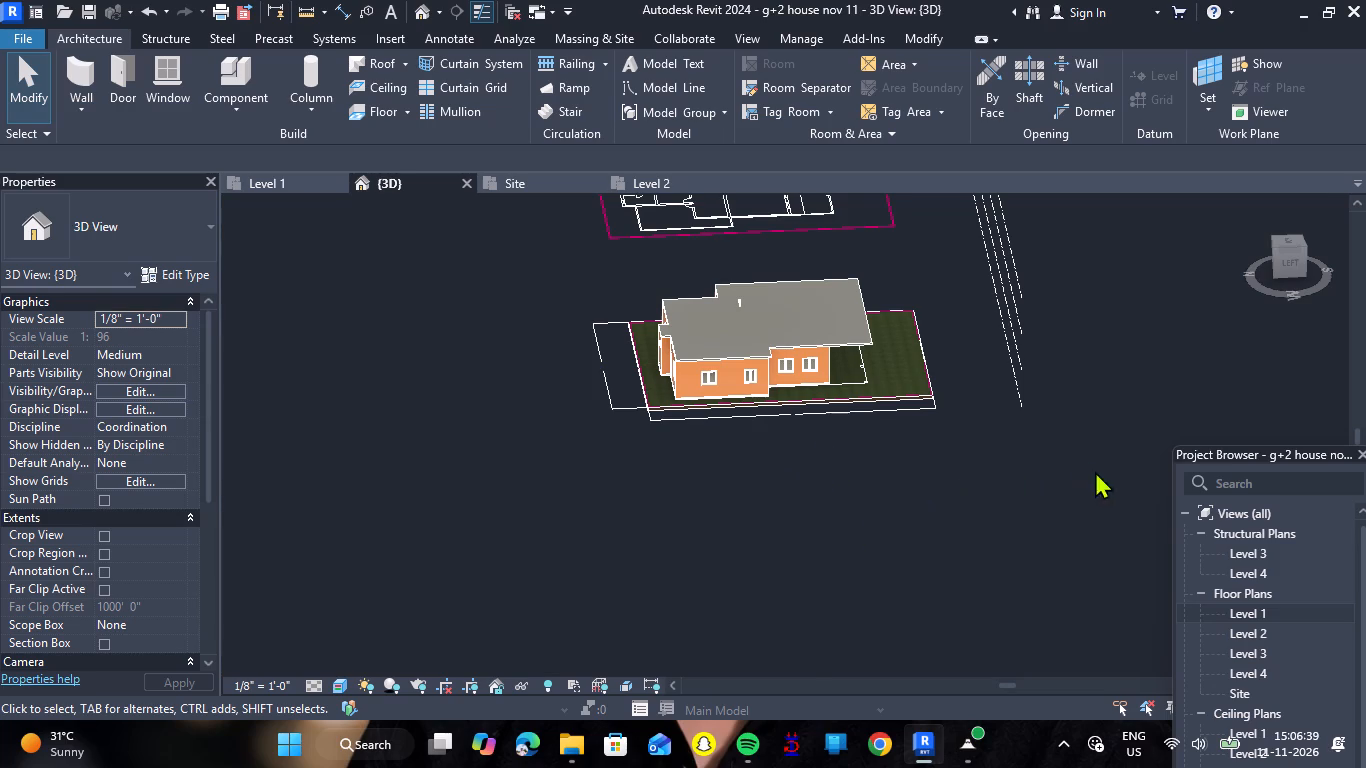
# Open the South elevation and set its visual style to Realistic.
pyautogui.moveTo(1271, 448); pyautogui.dragTo(1256, 260)
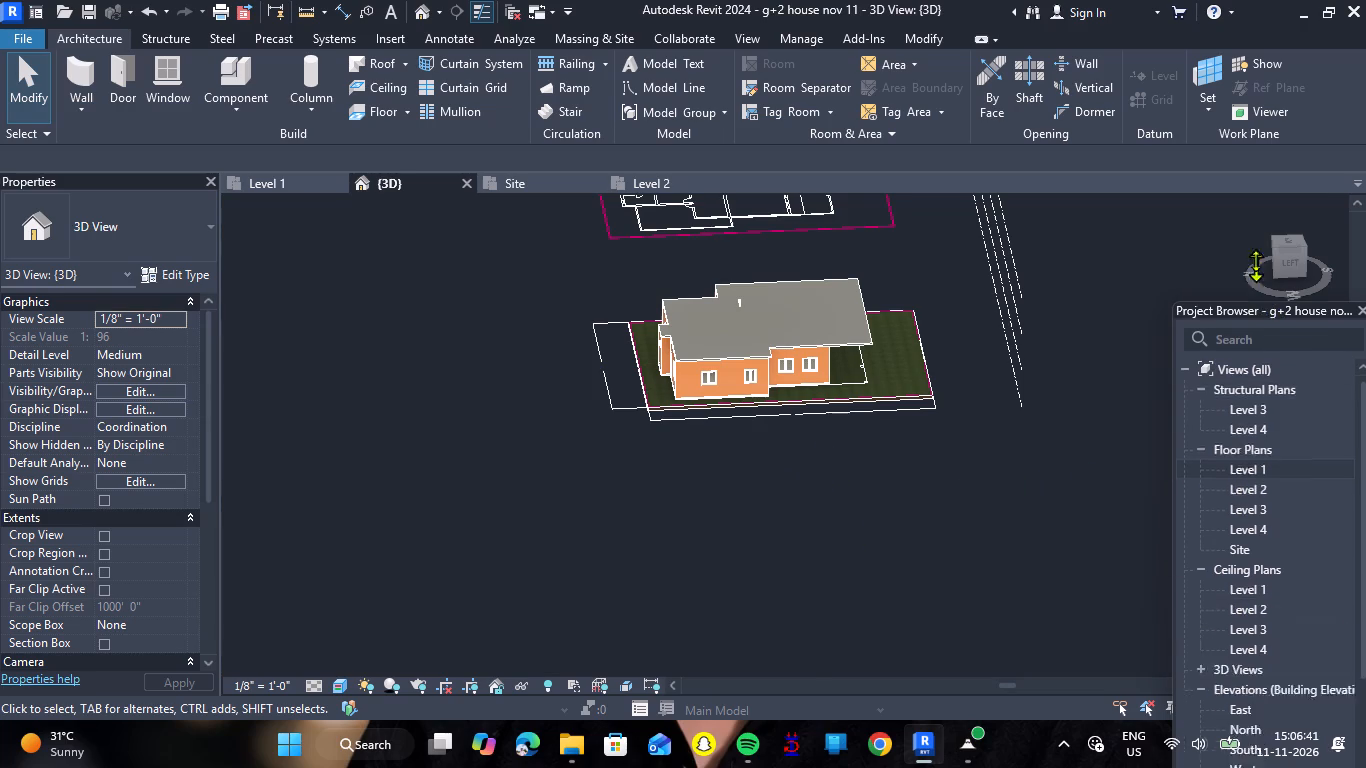
pyautogui.moveTo(1256, 260); pyautogui.dragTo(1251, 187)
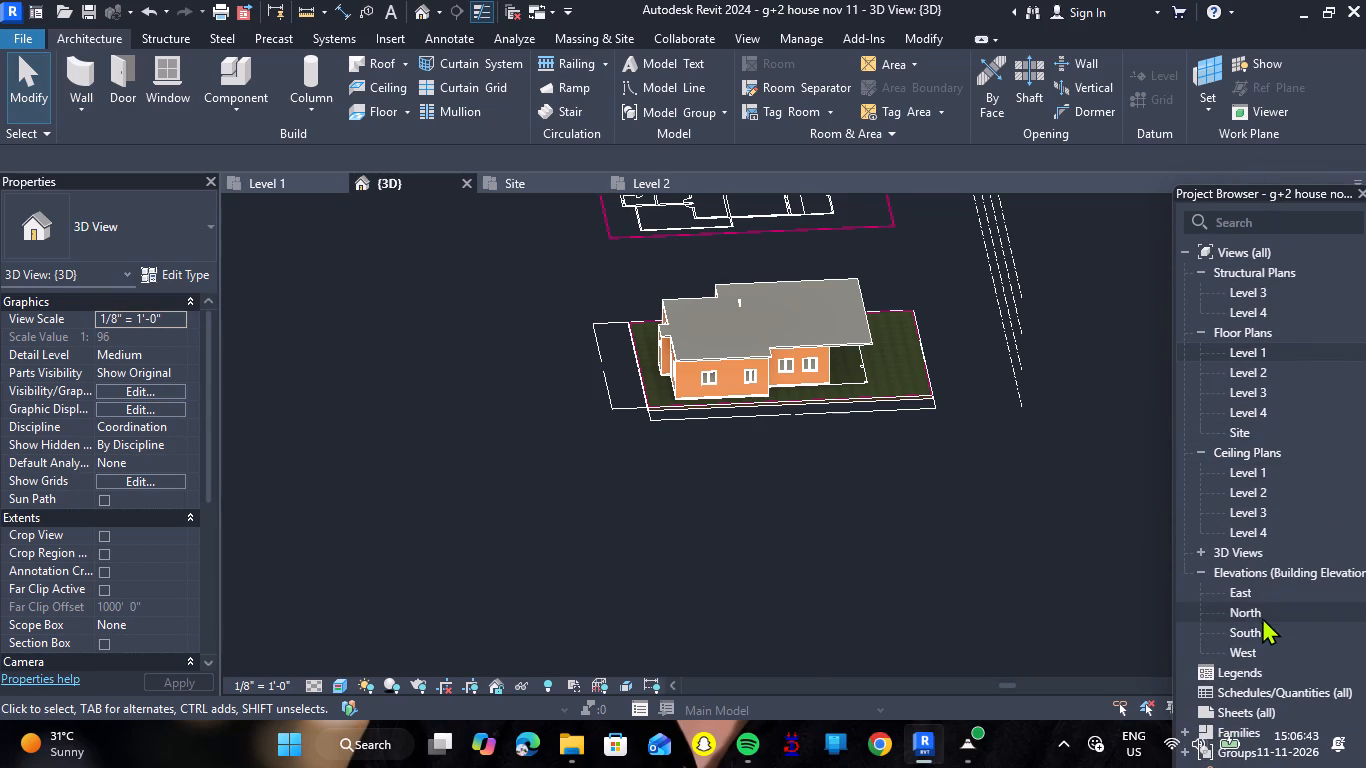
pyautogui.doubleClick(1260, 629)
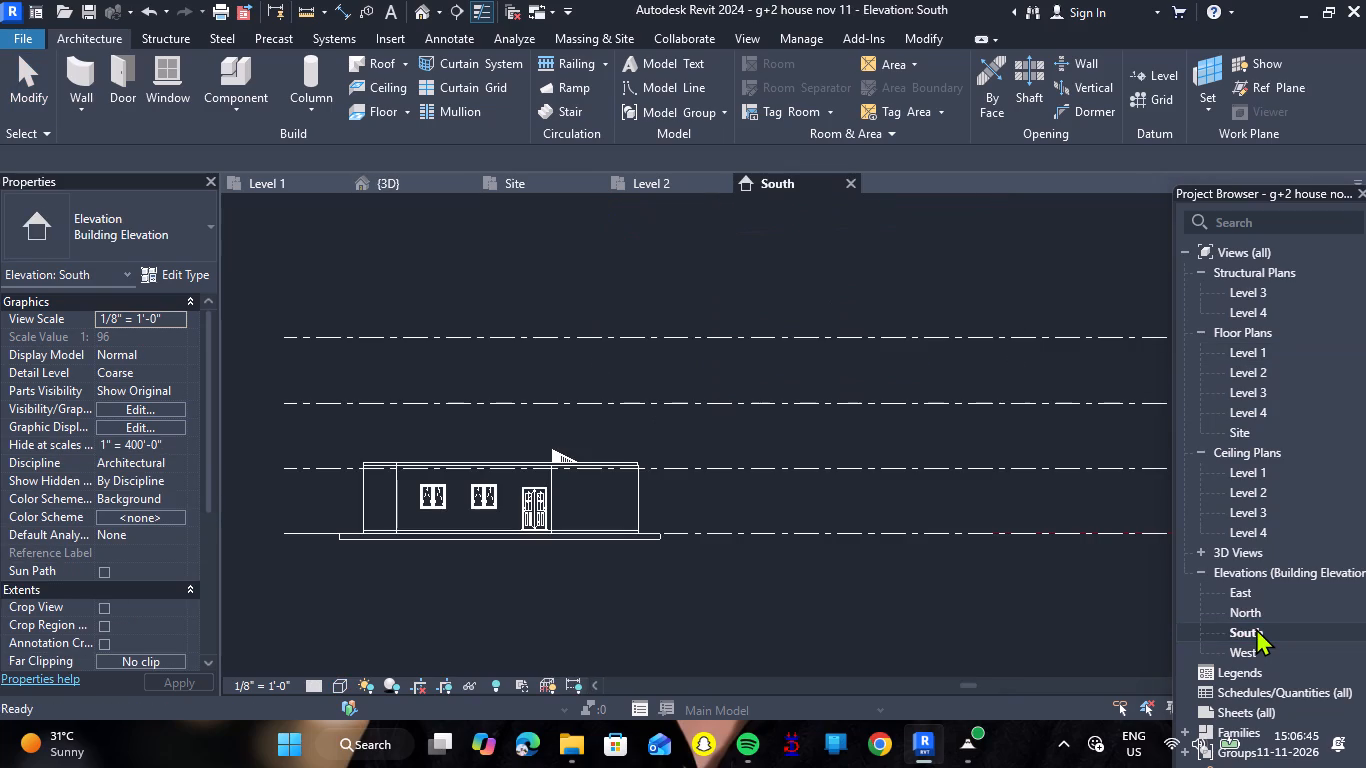
pyautogui.scroll(6, 334, 484)
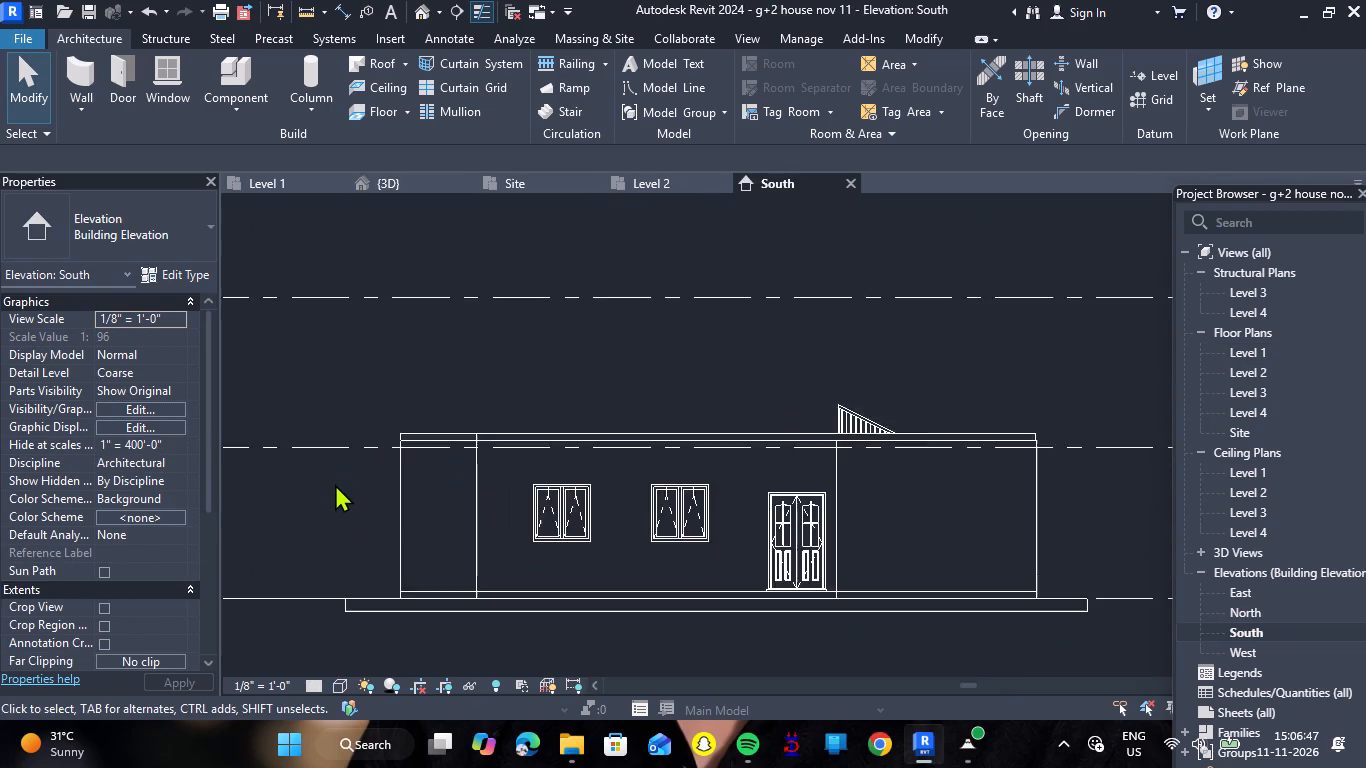
pyautogui.scroll(-2, 335, 484)
pyautogui.scroll(2, 859, 537)
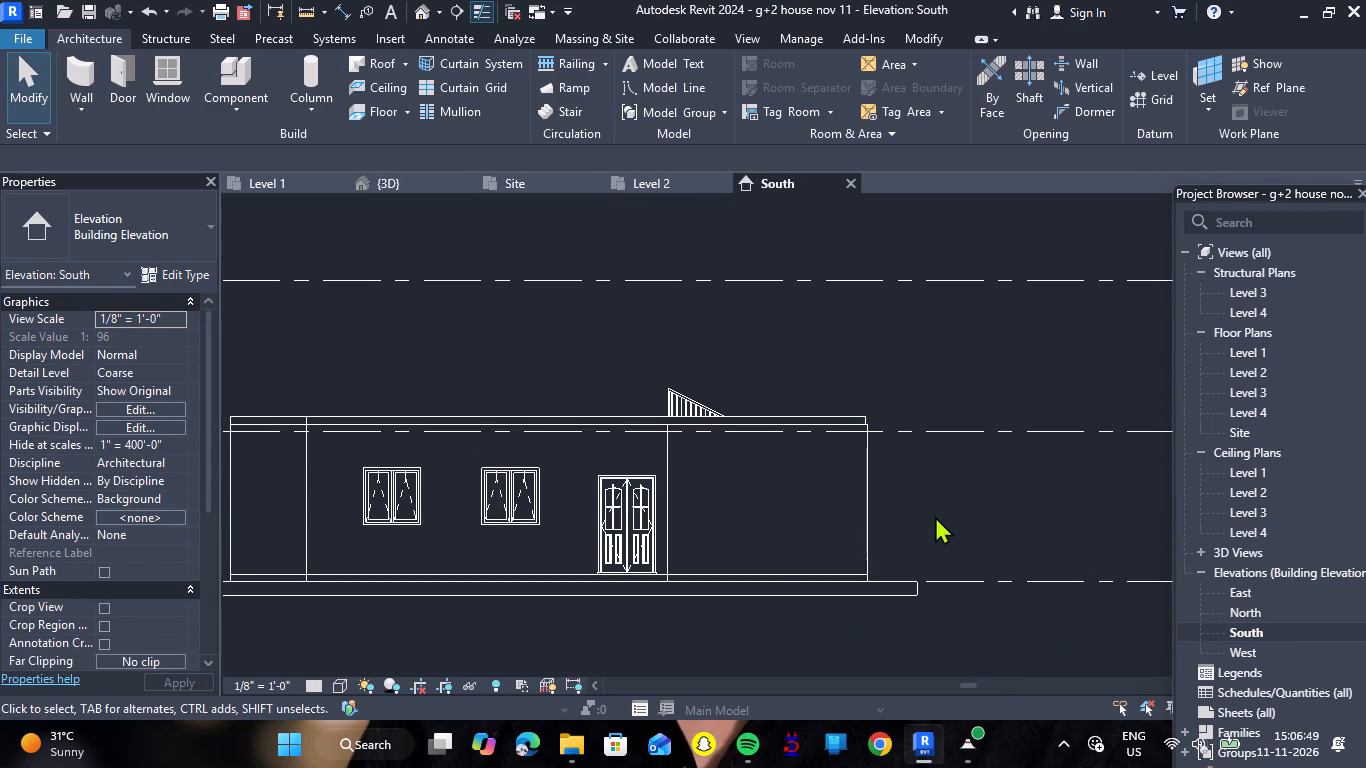
pyautogui.scroll(-1, 935, 516)
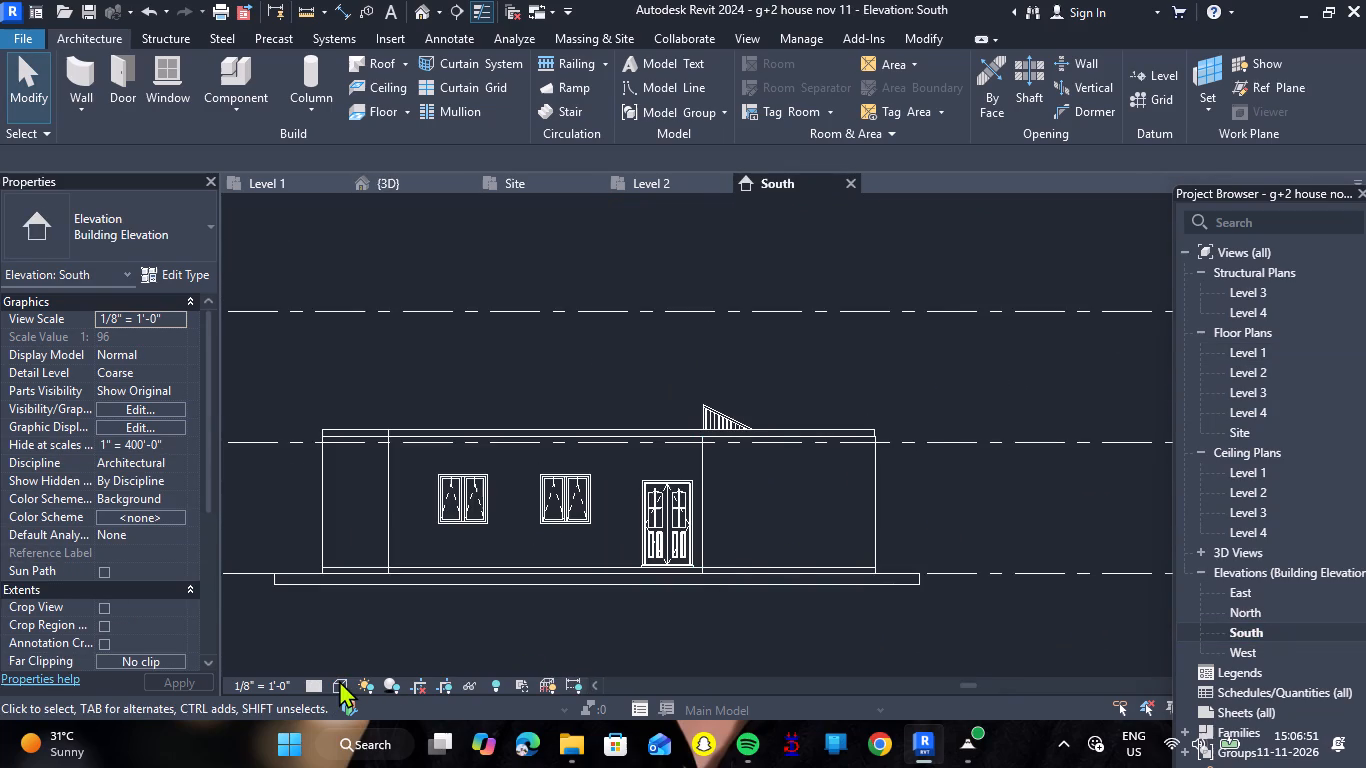
pyautogui.click(341, 678)
pyautogui.click(337, 686)
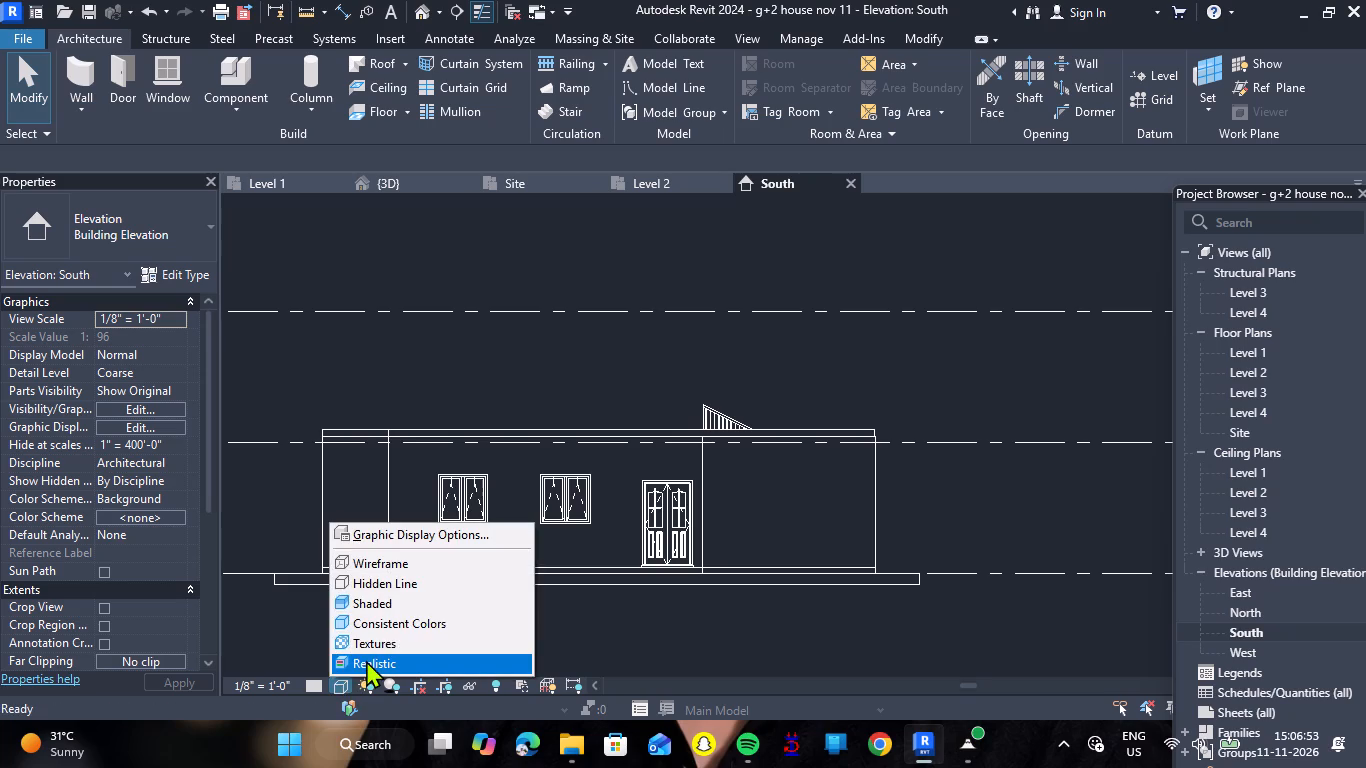
pyautogui.click(366, 660)
pyautogui.scroll(-3, 620, 601)
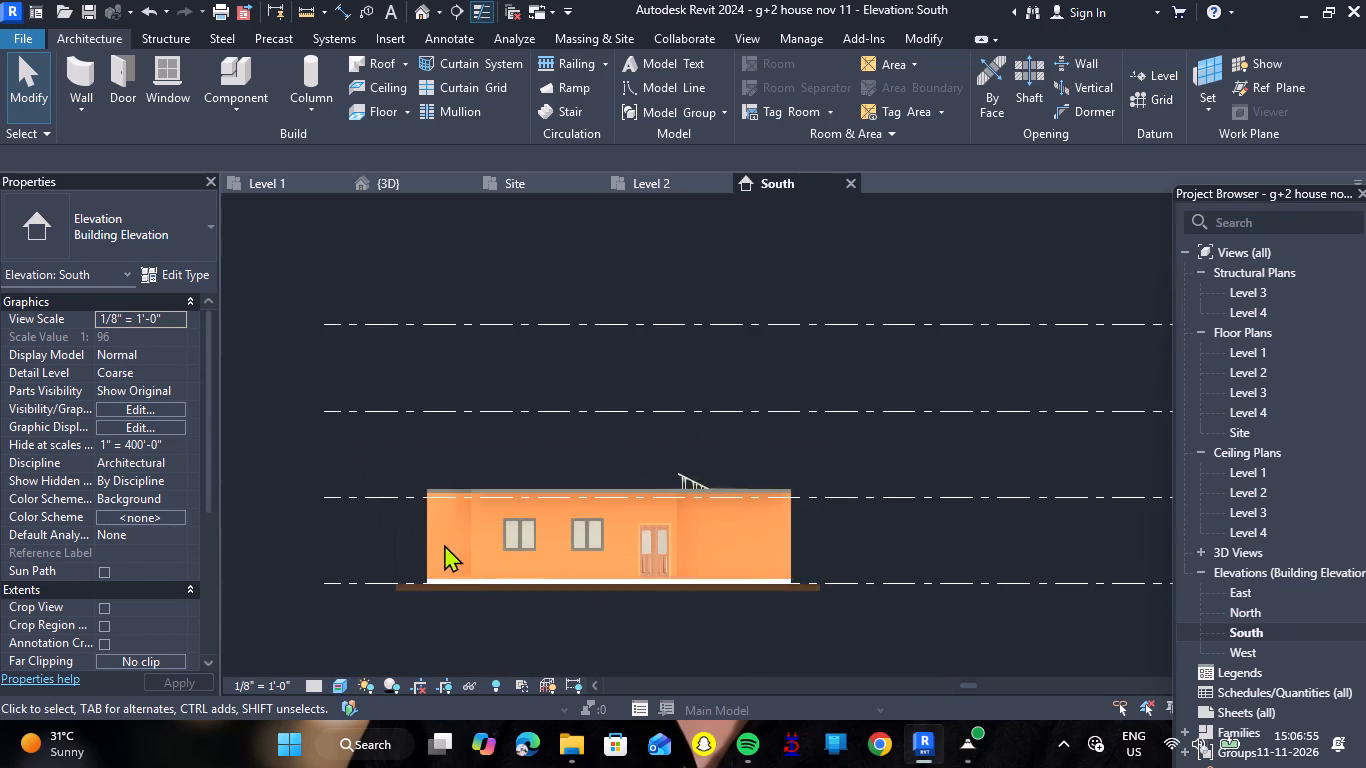
# Copy the ground floor's walls, doors, windows, stair and upper slab in the South elevation, and paste them aligned to Level 2 and Level 3.
pyautogui.scroll(4, 441, 544)
pyautogui.click(1115, 535)
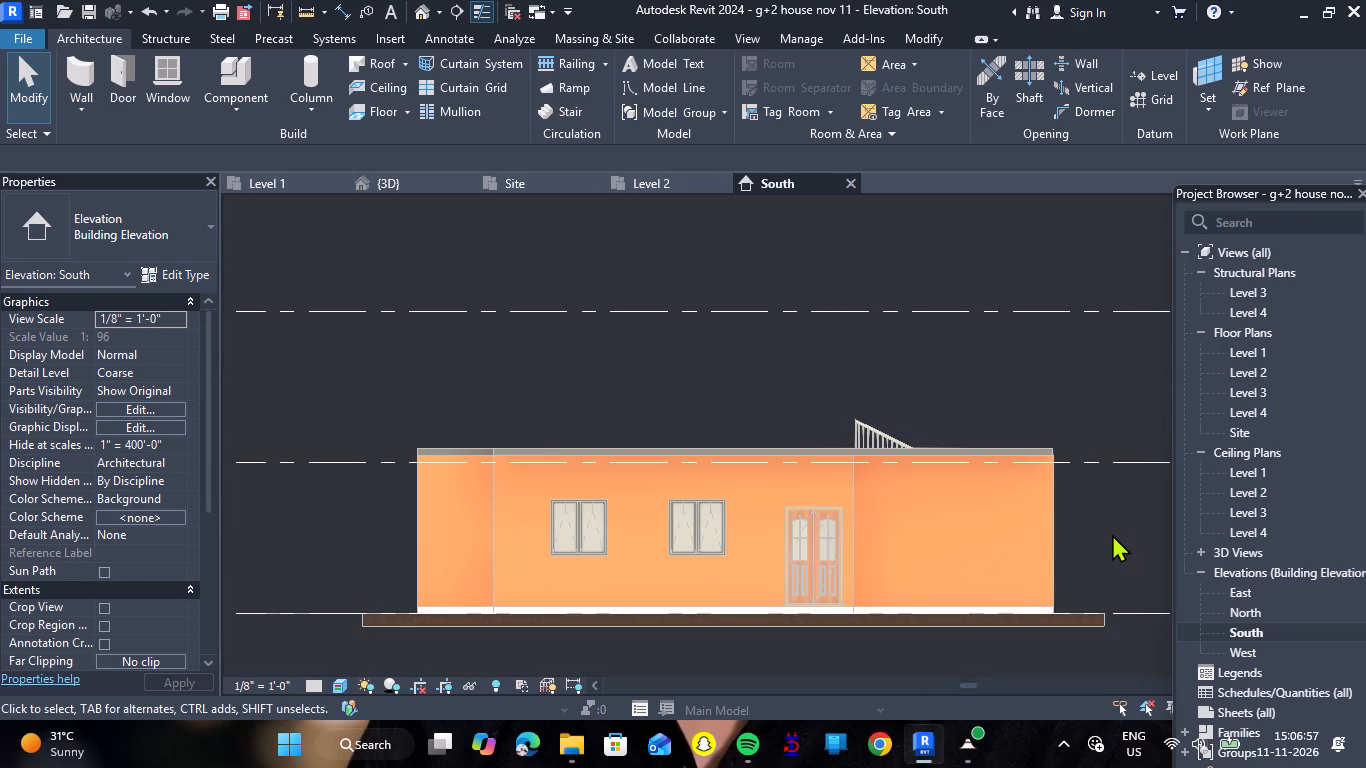
pyautogui.moveTo(1112, 534); pyautogui.dragTo(295, 608)
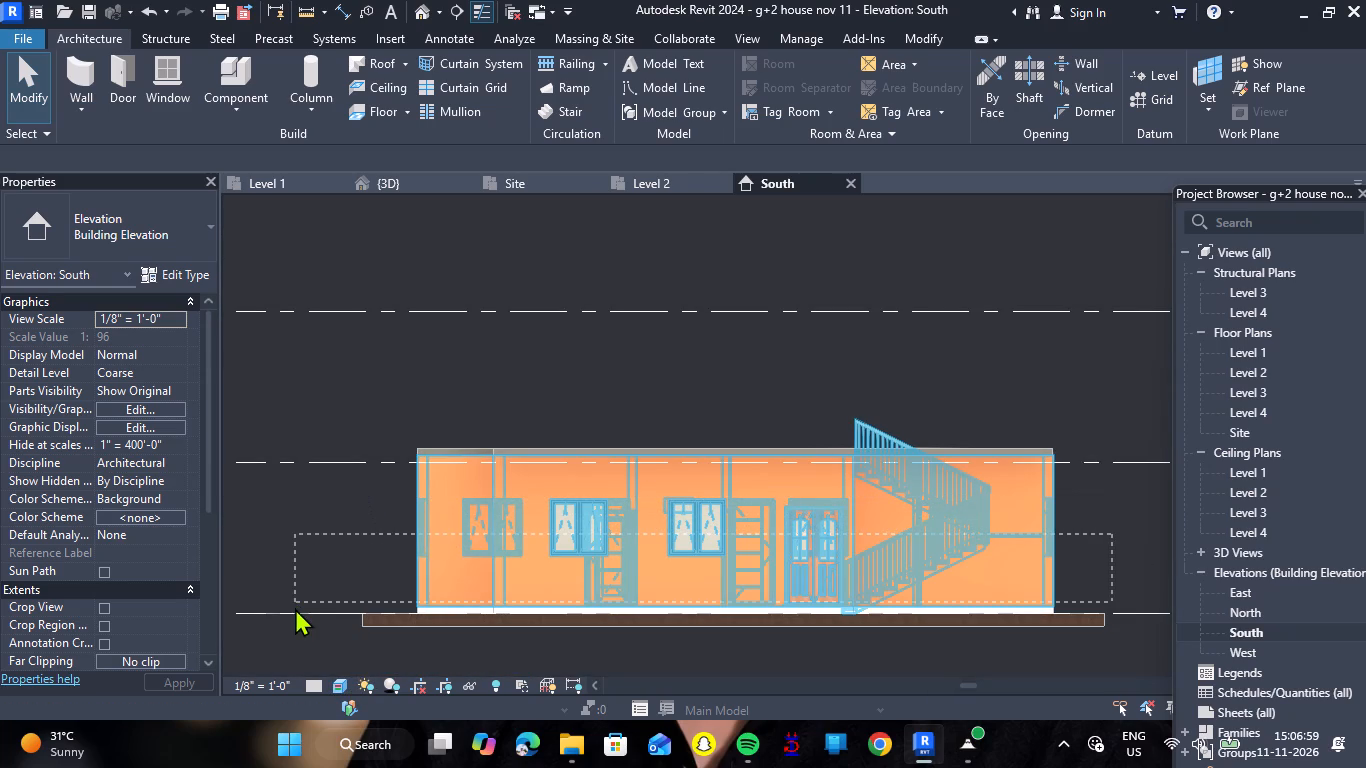
pyautogui.moveTo(295, 608); pyautogui.dragTo(389, 569)
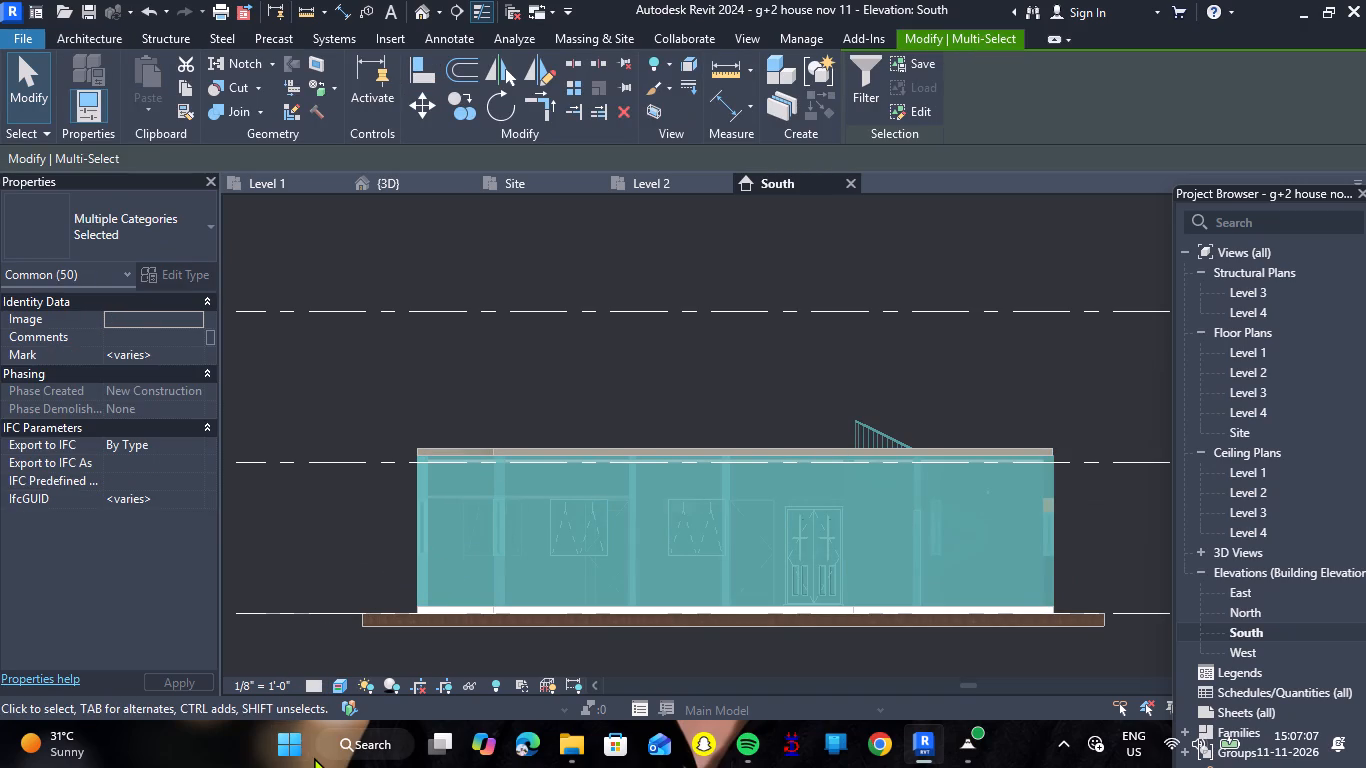
pyautogui.keyDown('ctrl'); pyautogui.click(504, 448); pyautogui.keyUp('ctrl')
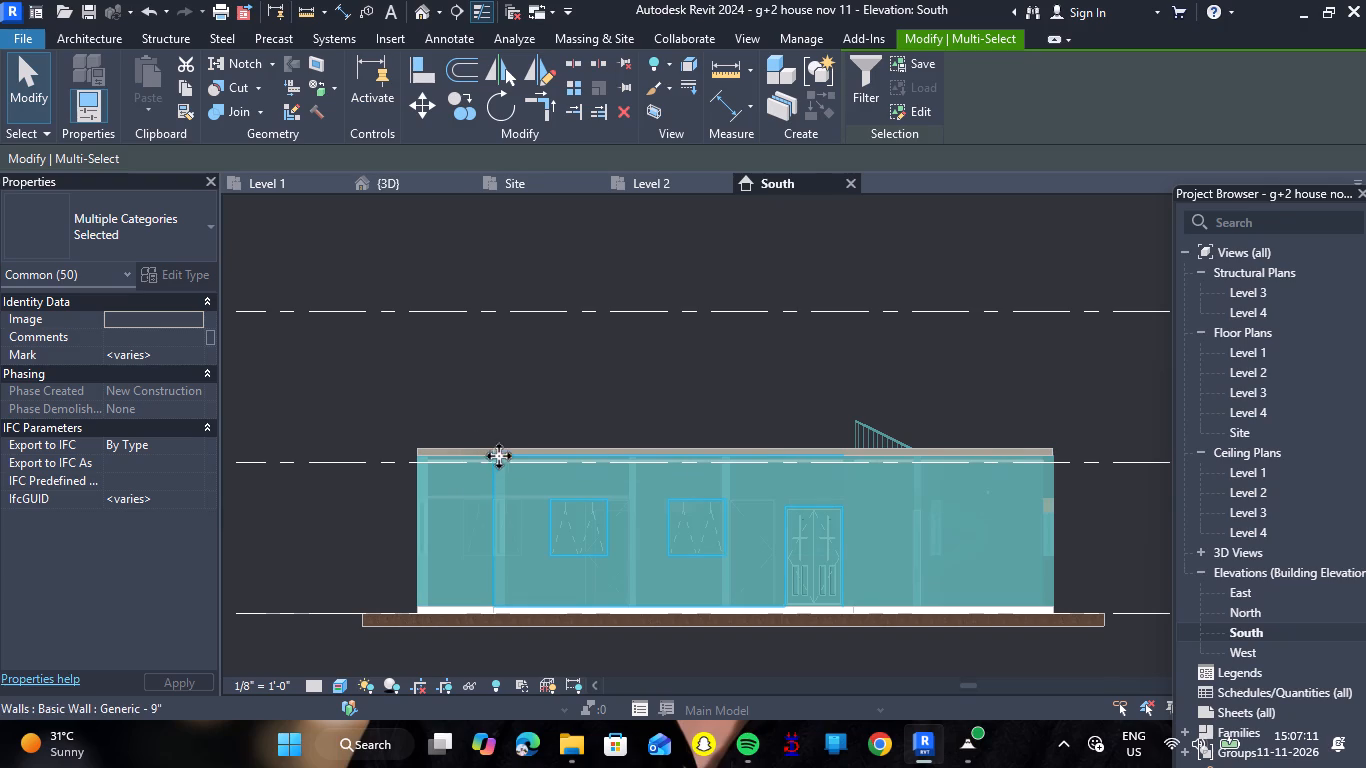
pyautogui.scroll(8, 492, 454)
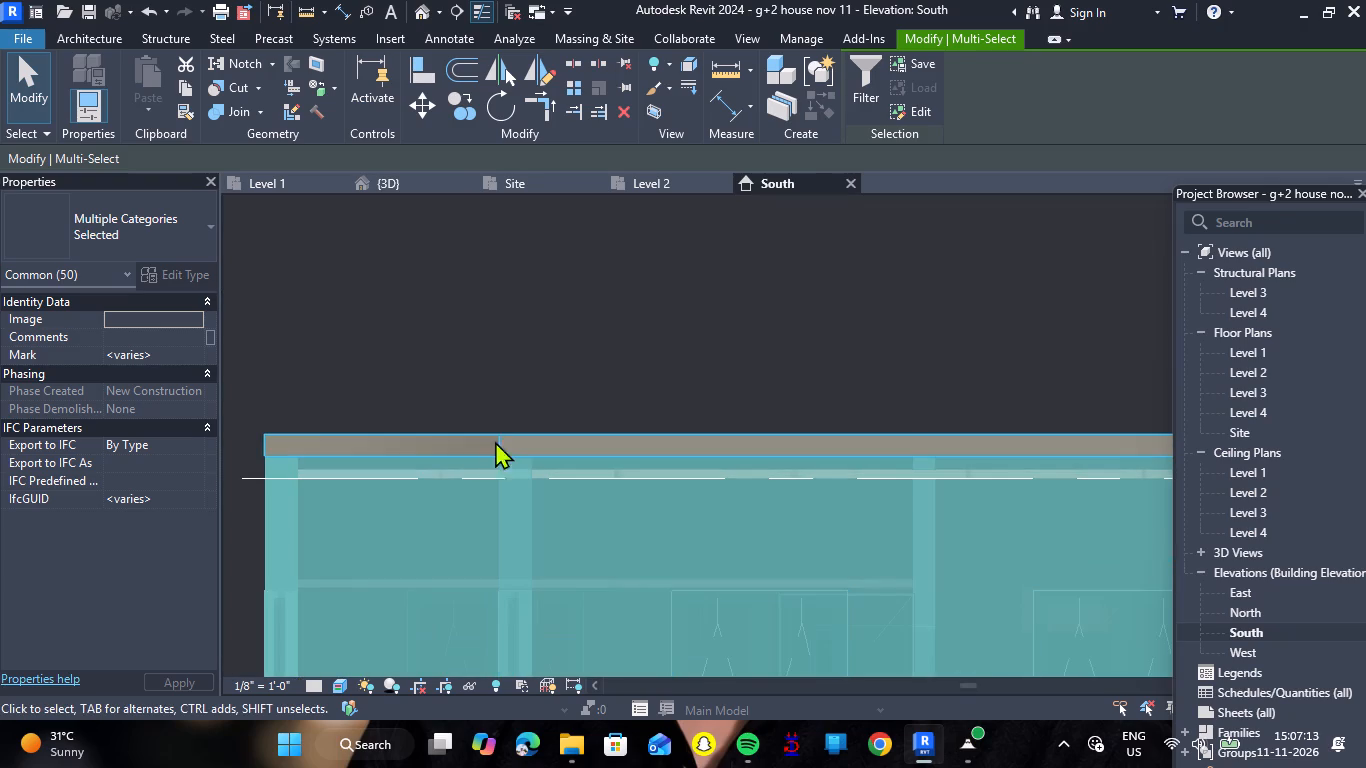
pyautogui.keyDown('ctrl'); pyautogui.click(529, 436); pyautogui.keyUp('ctrl')
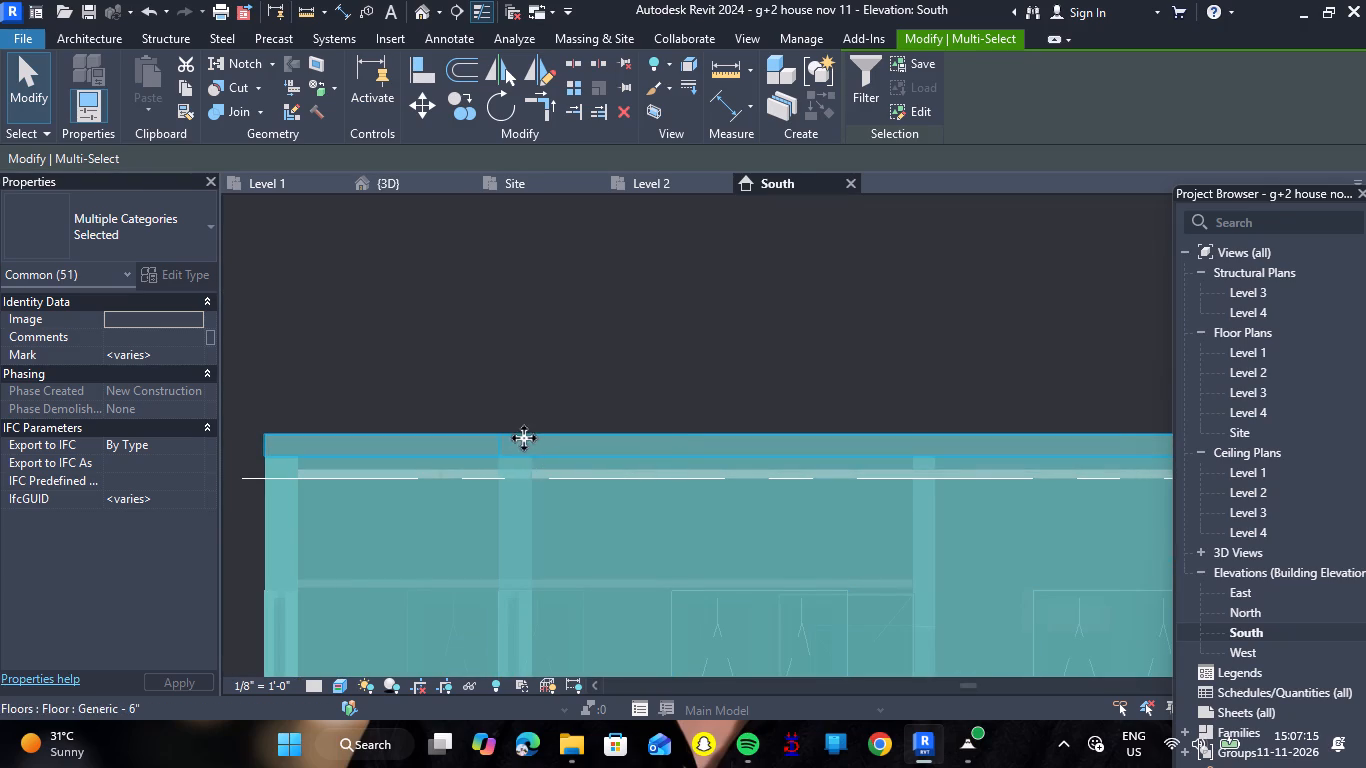
pyautogui.scroll(-10, 520, 442)
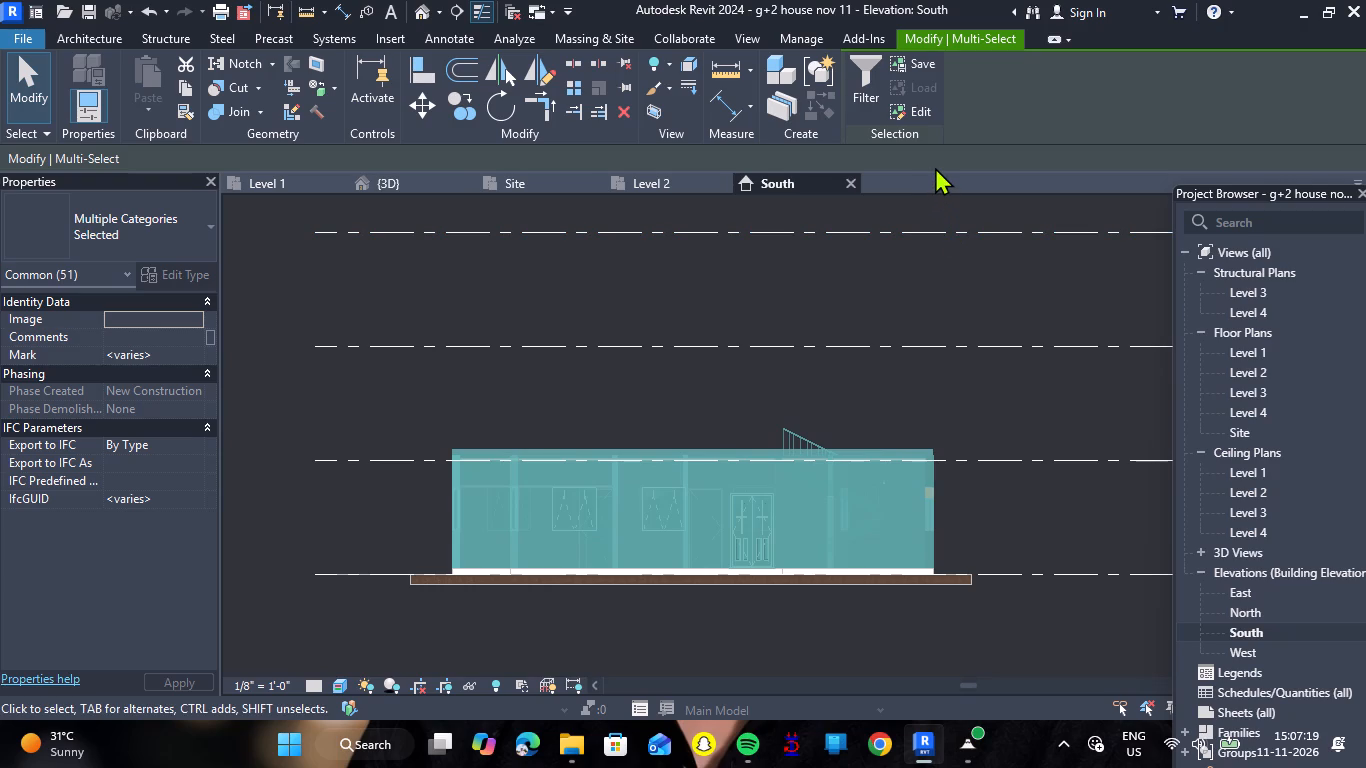
pyautogui.click(863, 103)
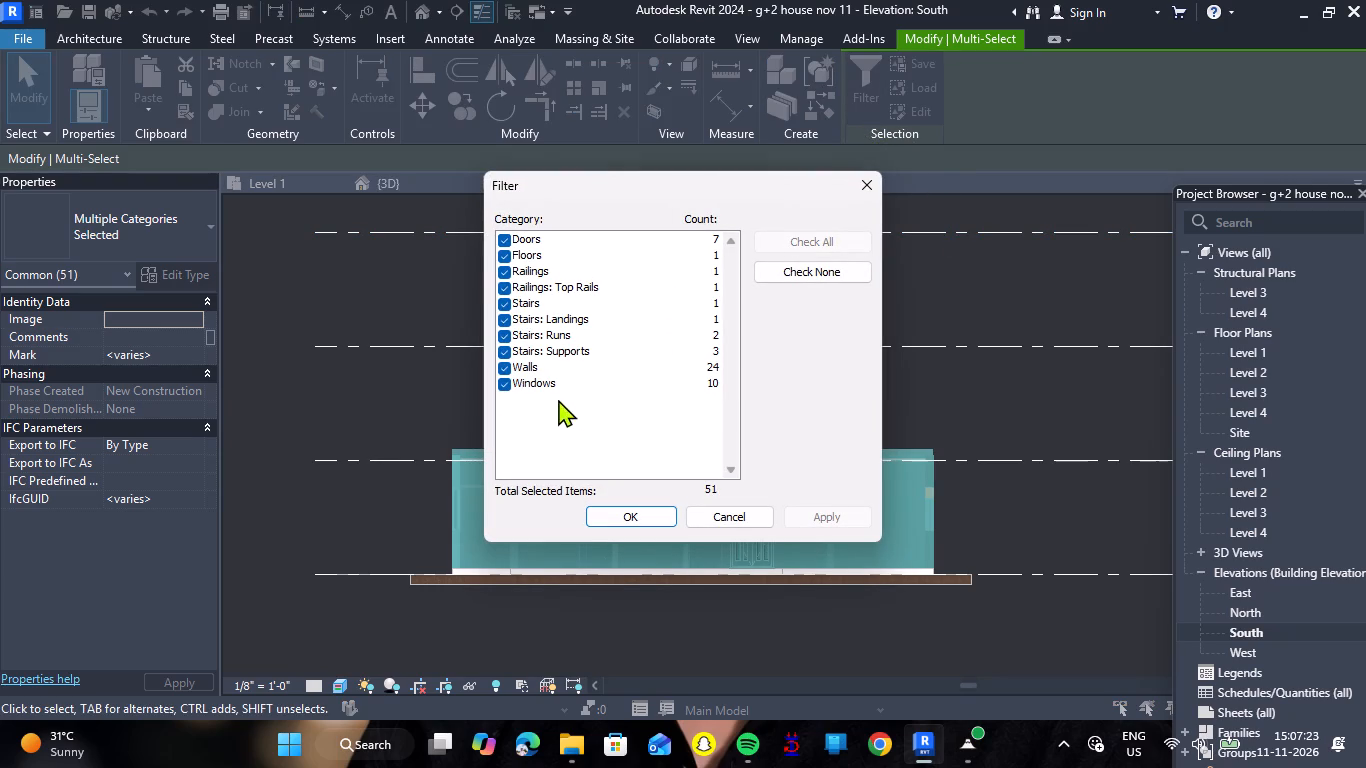
pyautogui.click(631, 522)
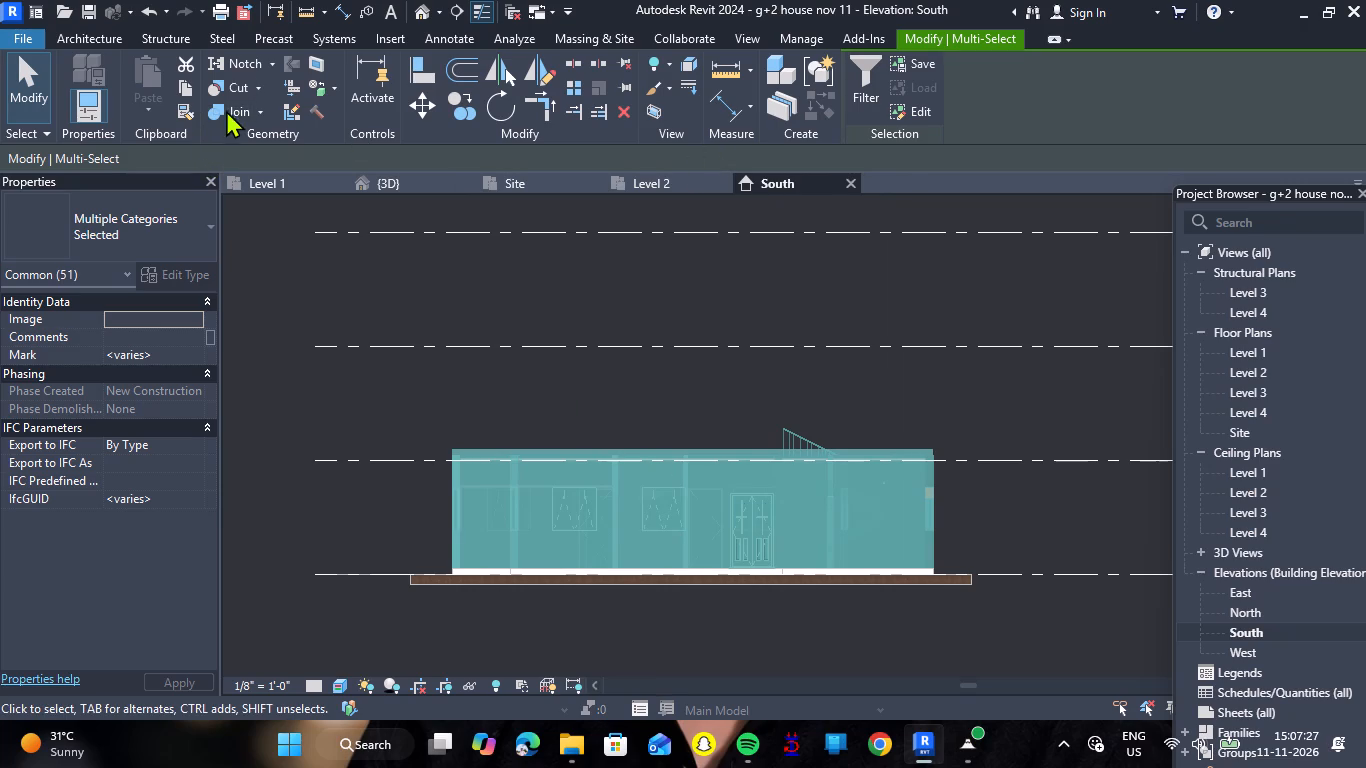
pyautogui.click(194, 94)
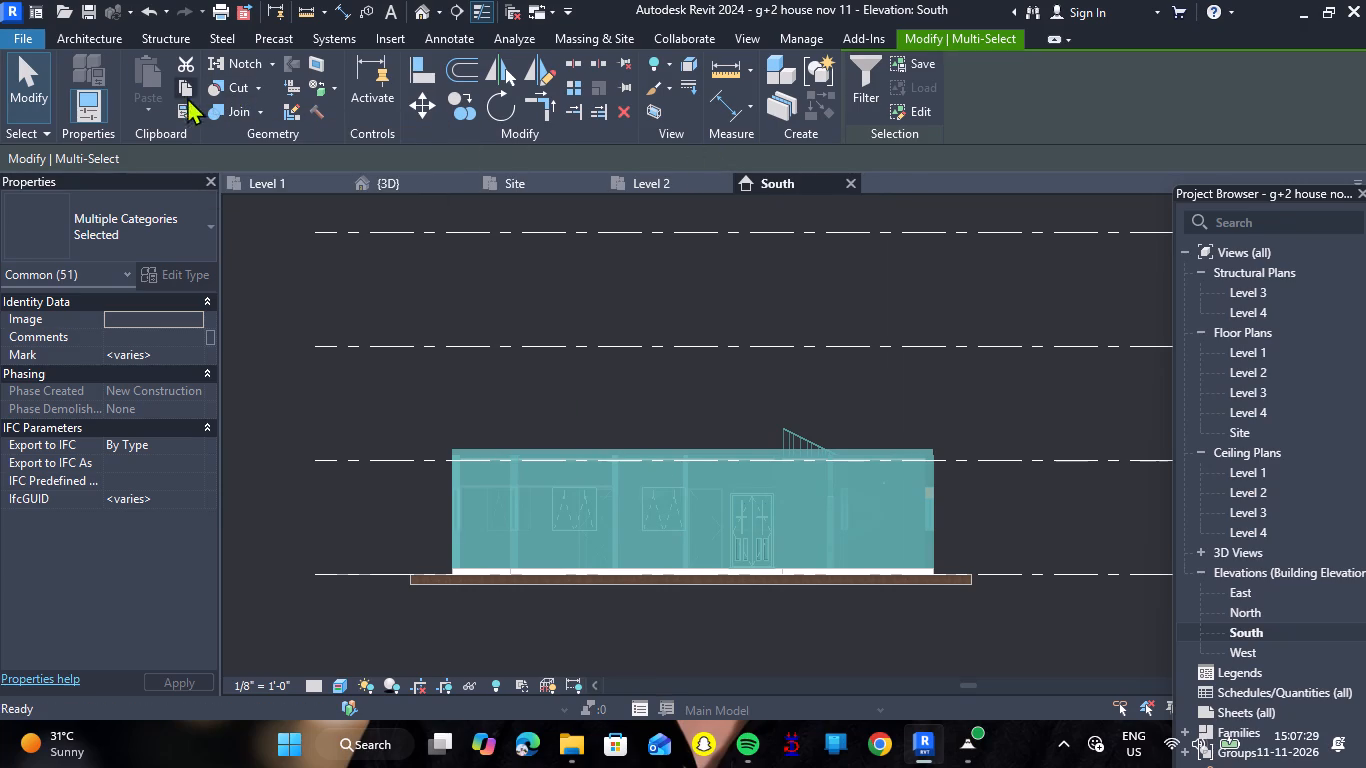
pyautogui.click(155, 109)
pyautogui.click(240, 180)
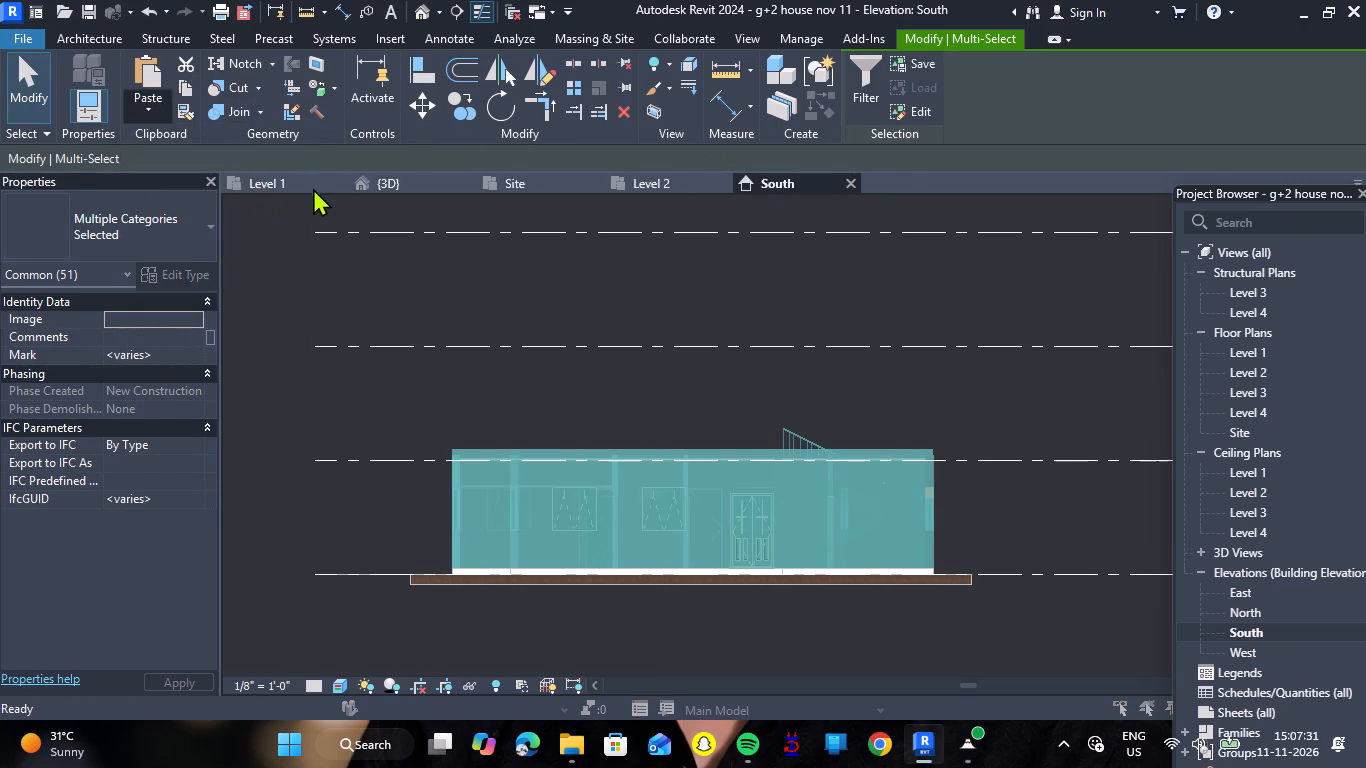
pyautogui.click(606, 251)
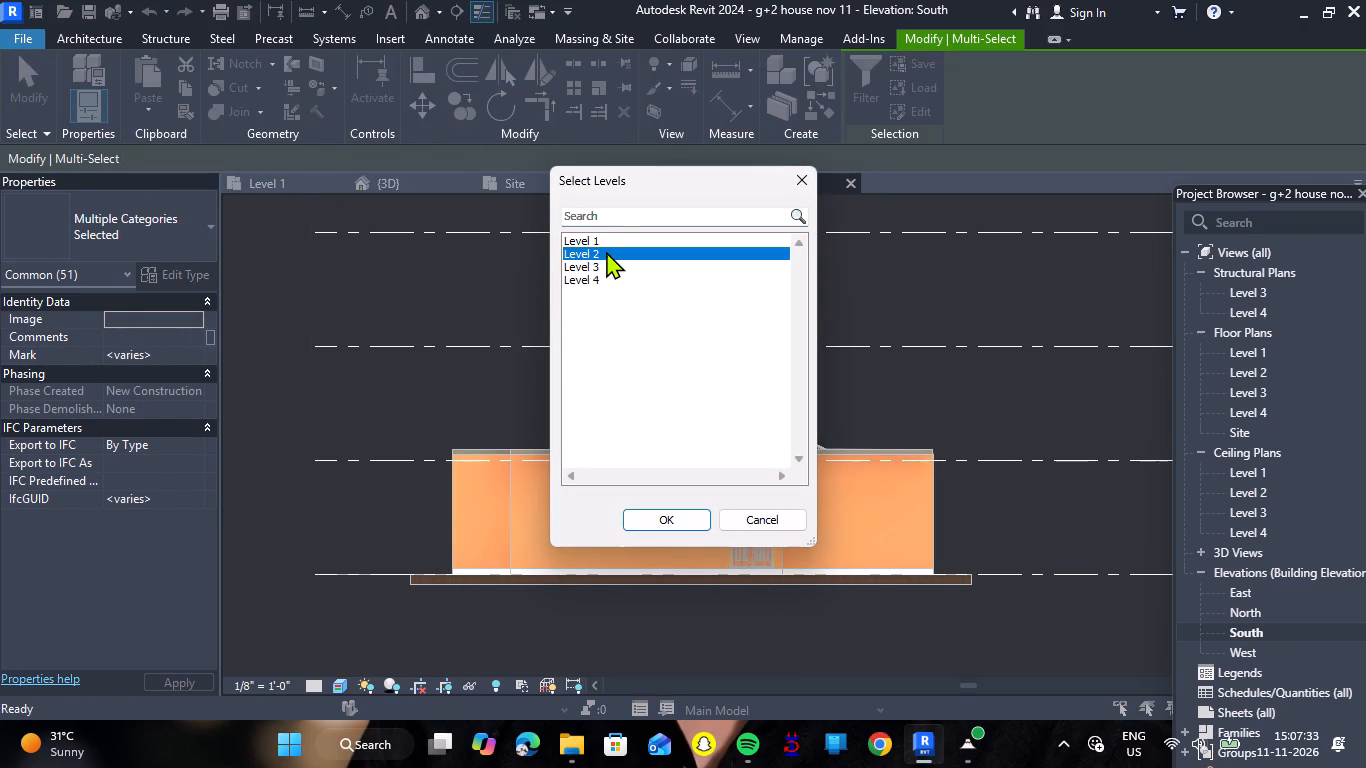
pyautogui.hotkey('shift', 'Down')
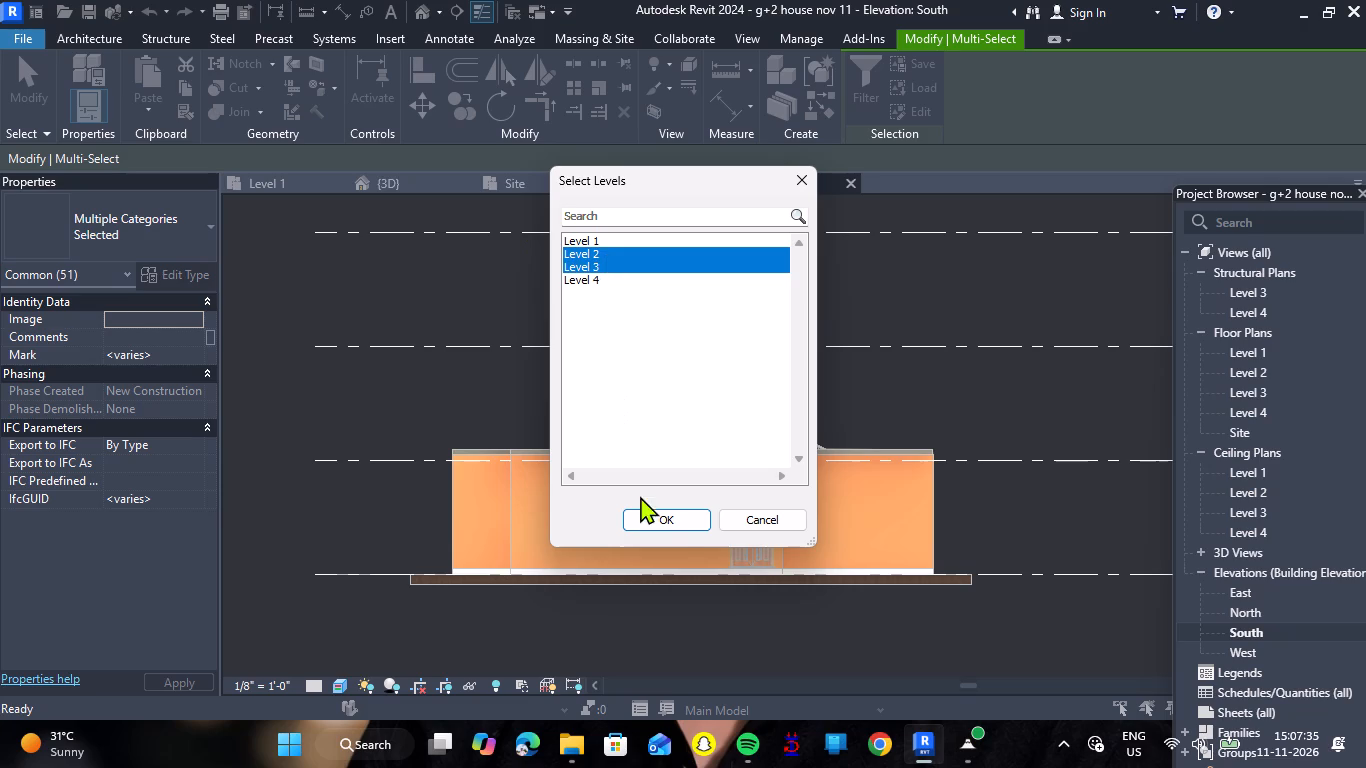
pyautogui.click(657, 521)
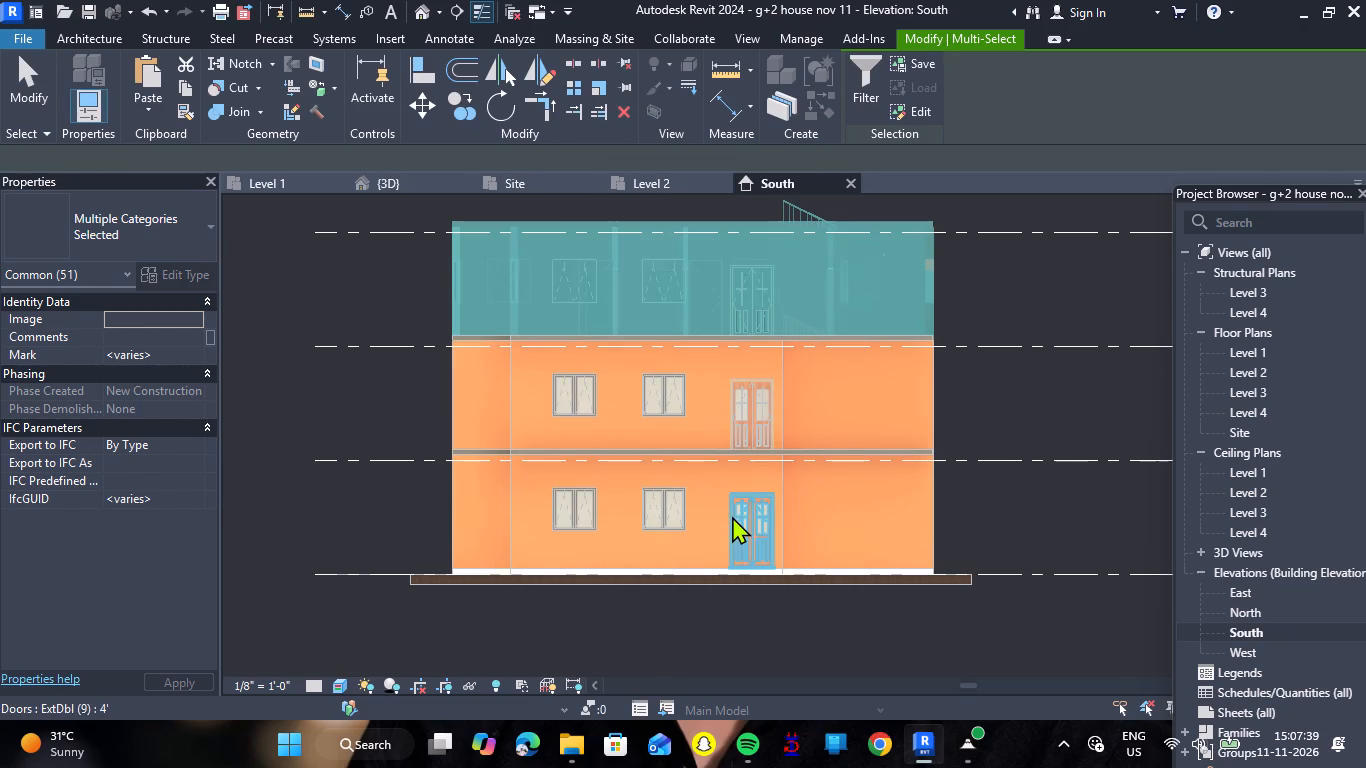
# Delete the pasted storey copy on Level 3, keeping the one on Level 2.
pyautogui.scroll(-1, 743, 528)
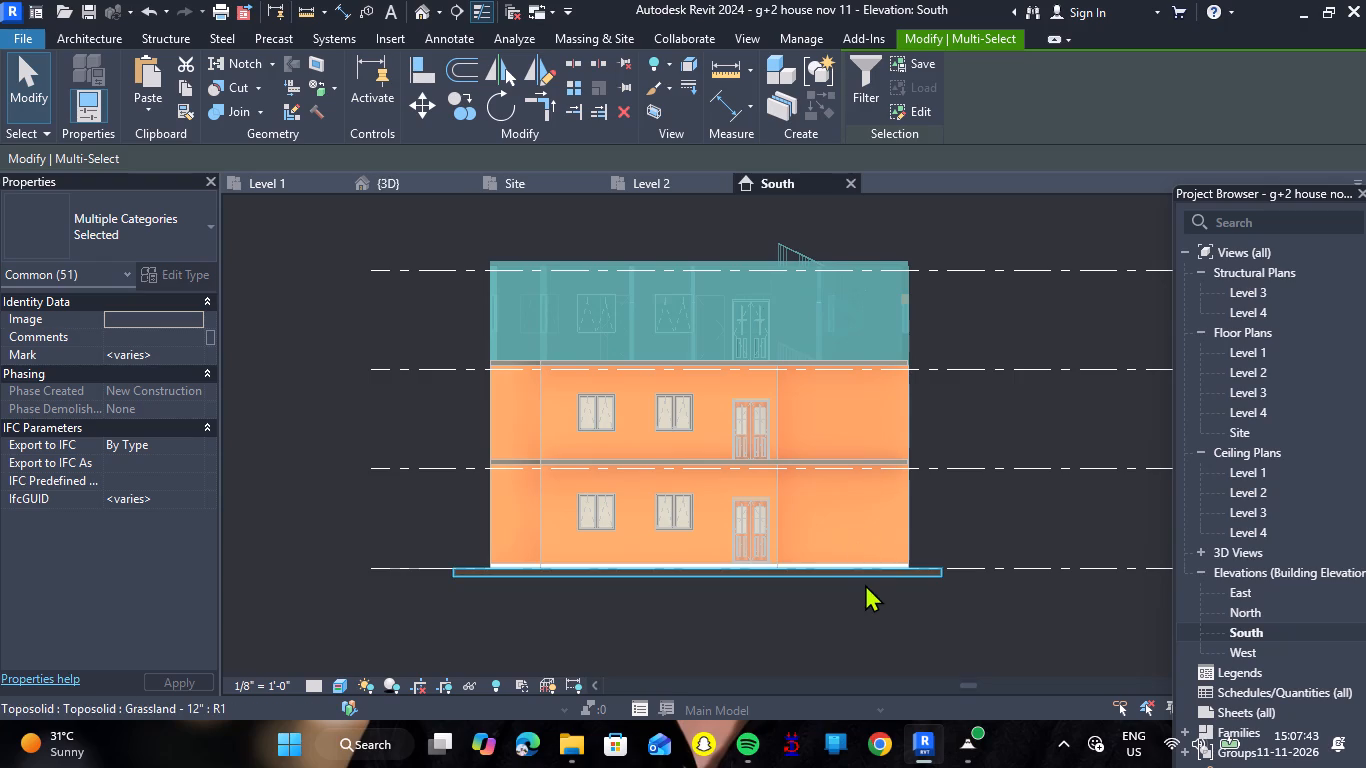
pyautogui.press('Delete')
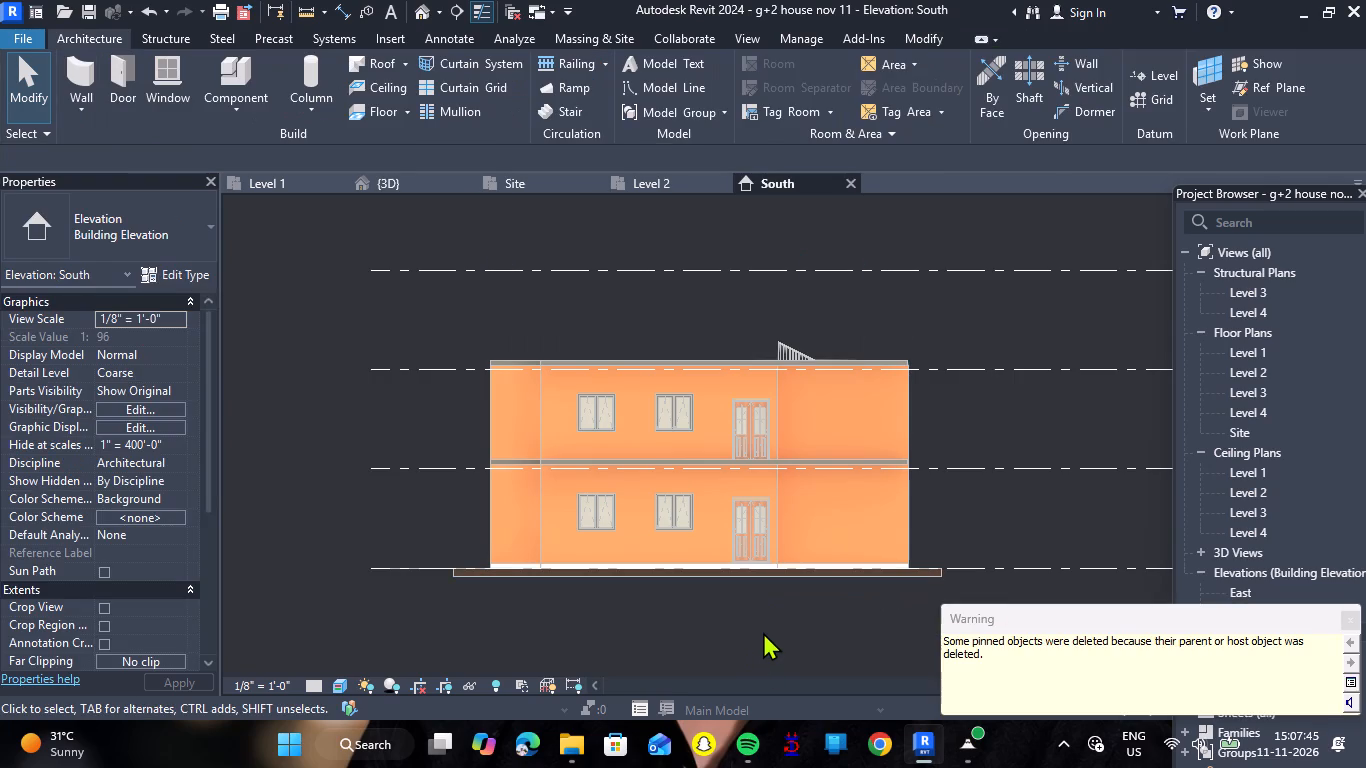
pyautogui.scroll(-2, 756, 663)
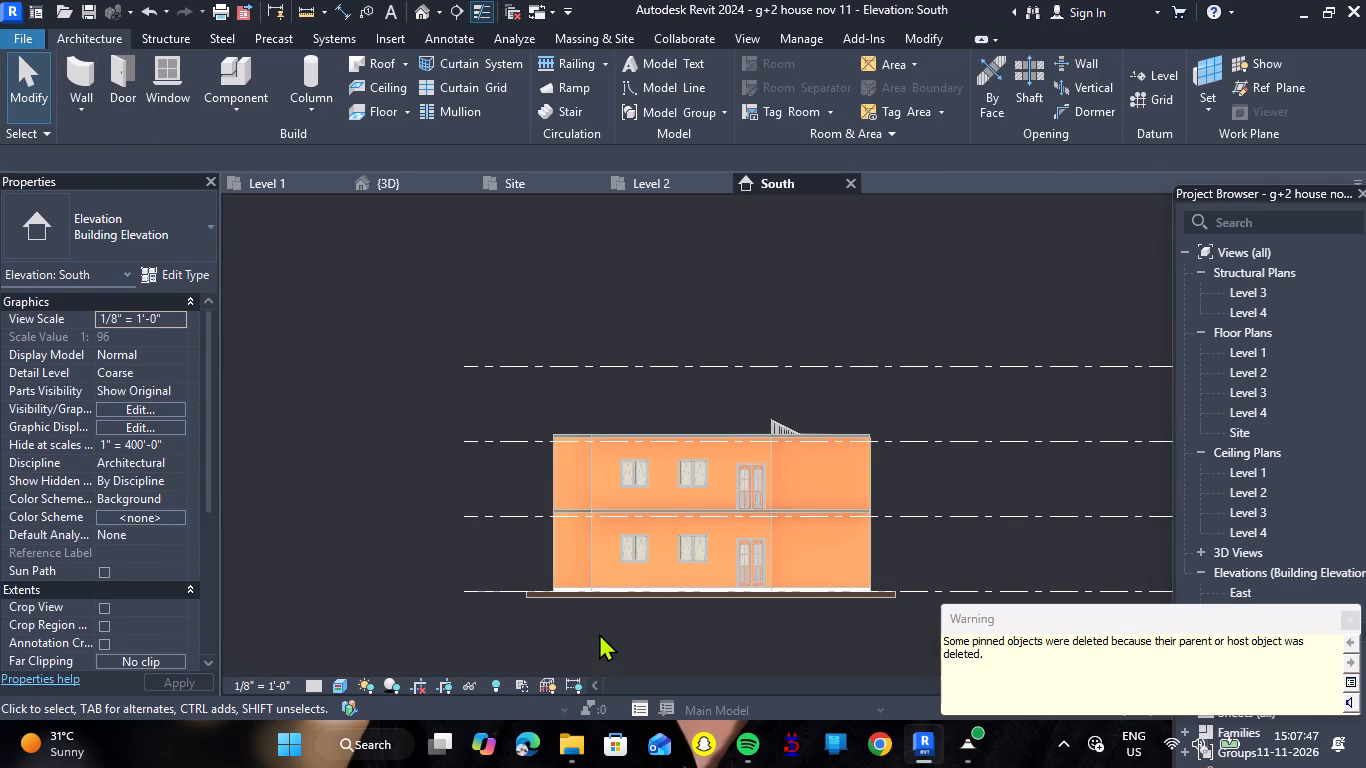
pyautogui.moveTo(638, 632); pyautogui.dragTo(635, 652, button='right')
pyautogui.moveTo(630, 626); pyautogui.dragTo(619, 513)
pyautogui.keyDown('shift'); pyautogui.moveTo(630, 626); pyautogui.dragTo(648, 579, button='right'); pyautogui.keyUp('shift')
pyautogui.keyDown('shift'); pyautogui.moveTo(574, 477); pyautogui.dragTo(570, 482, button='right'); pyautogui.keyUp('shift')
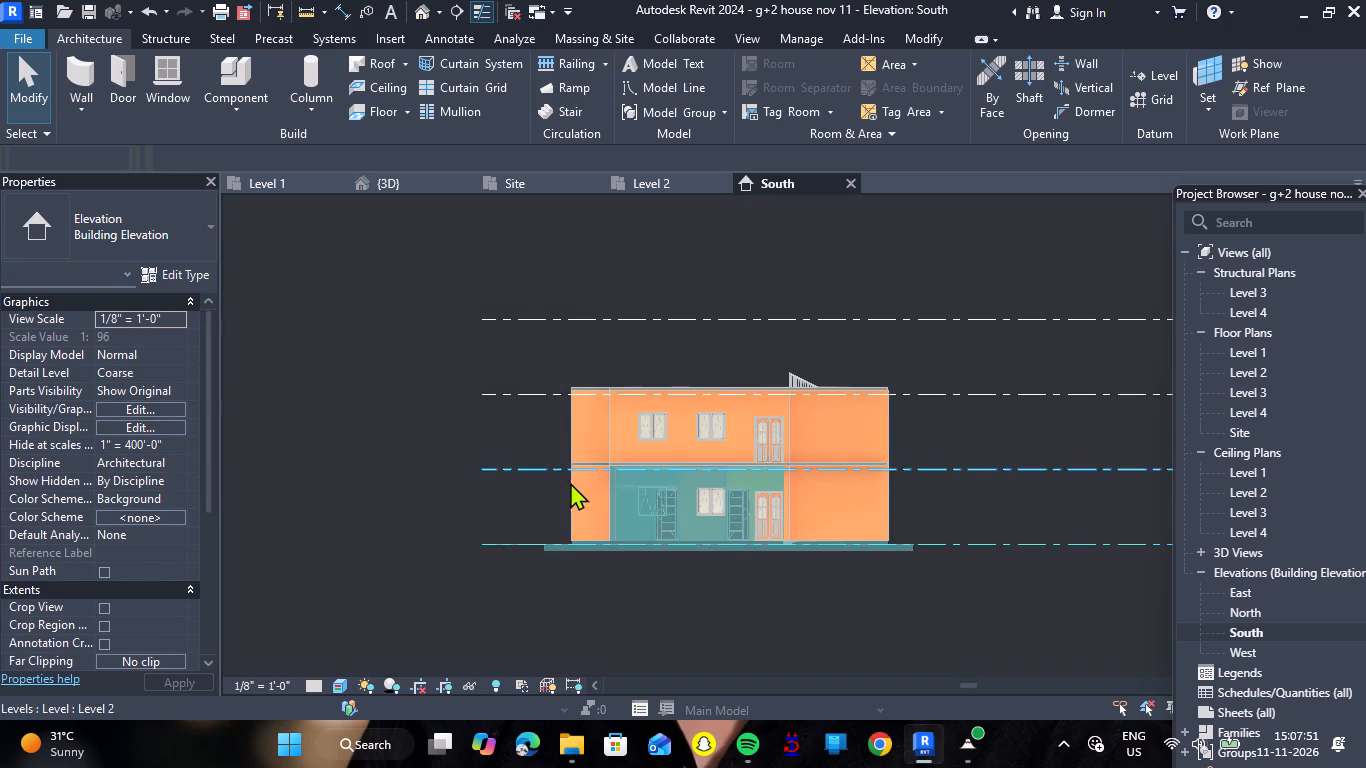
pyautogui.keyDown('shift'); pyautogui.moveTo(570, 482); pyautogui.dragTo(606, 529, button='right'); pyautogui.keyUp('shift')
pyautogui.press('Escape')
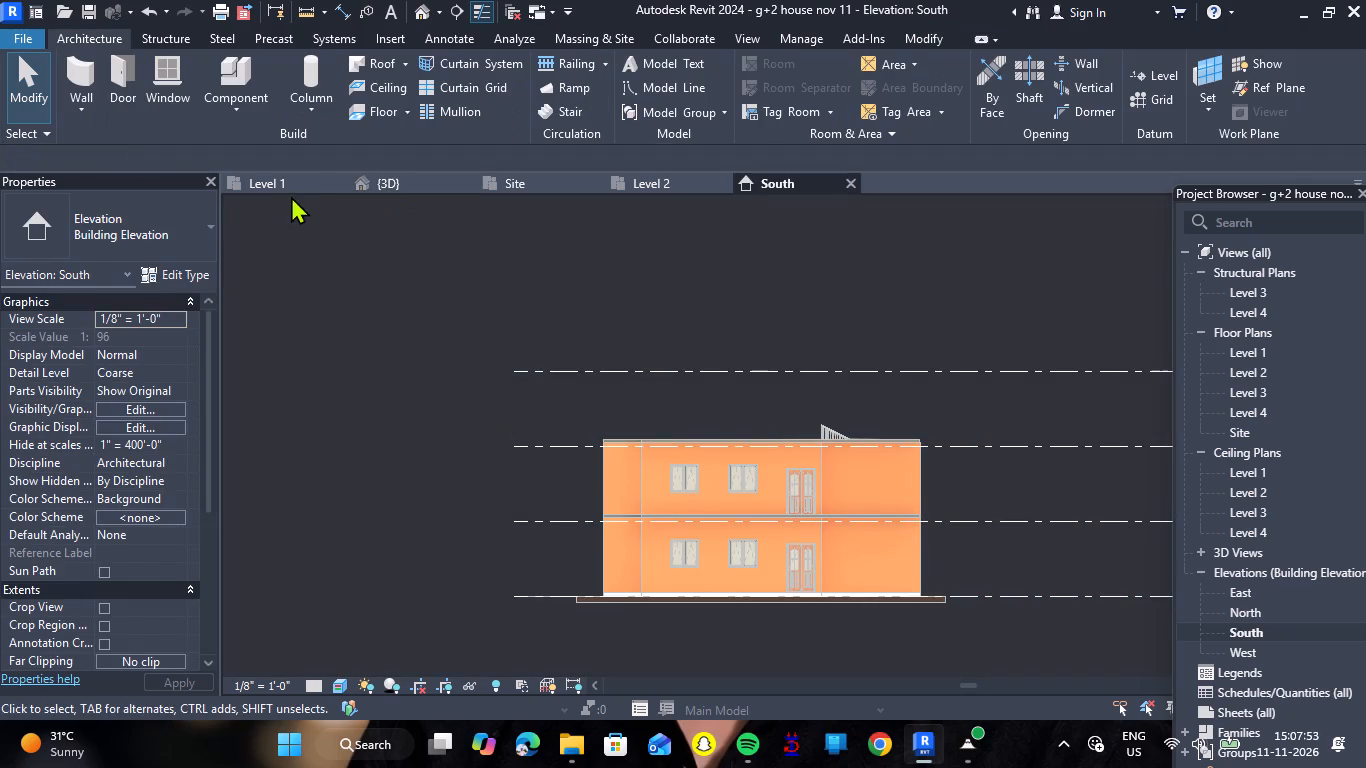
# Inspect the two-storey house from several sides in the 3D view, including the slab edge between the storeys.
pyautogui.click(406, 177)
pyautogui.scroll(-2, 545, 437)
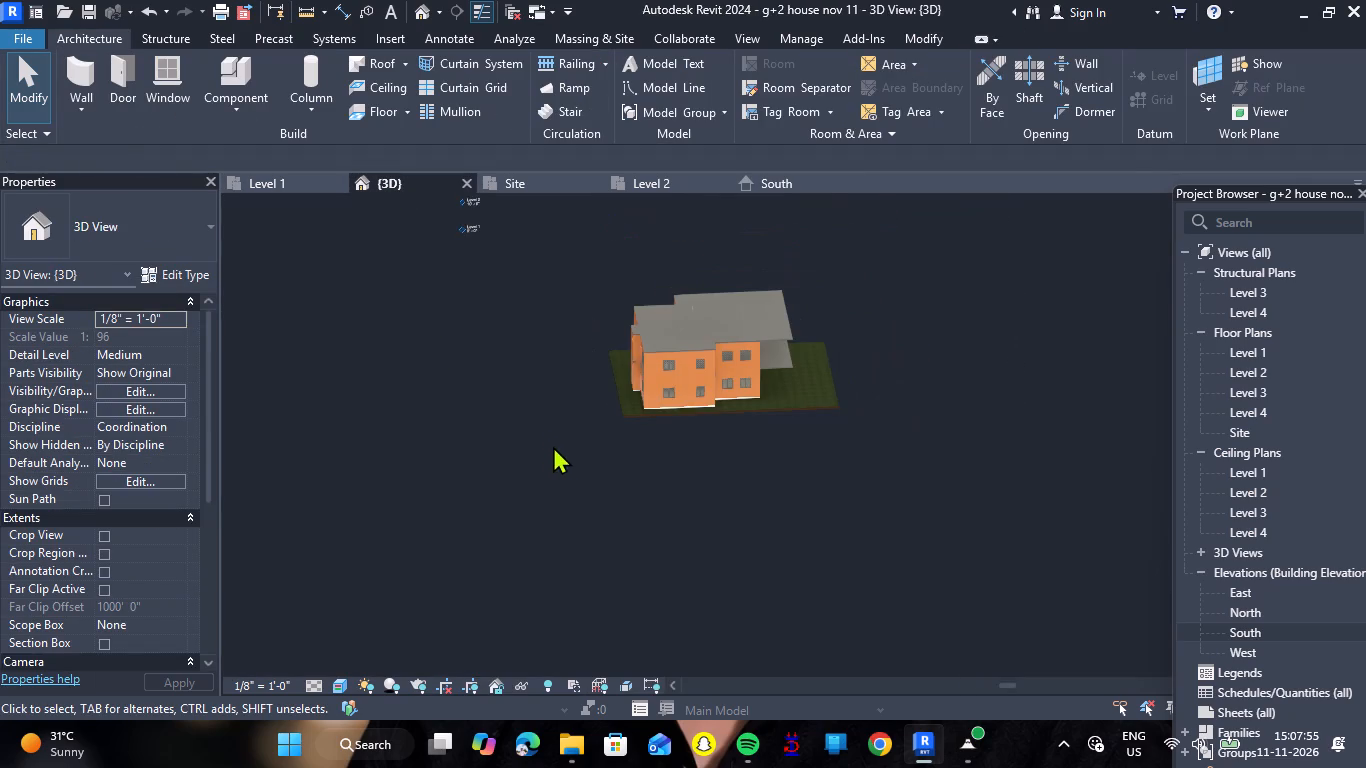
pyautogui.keyDown('shift'); pyautogui.moveTo(824, 470); pyautogui.dragTo(657, 448, button='right'); pyautogui.keyUp('shift')
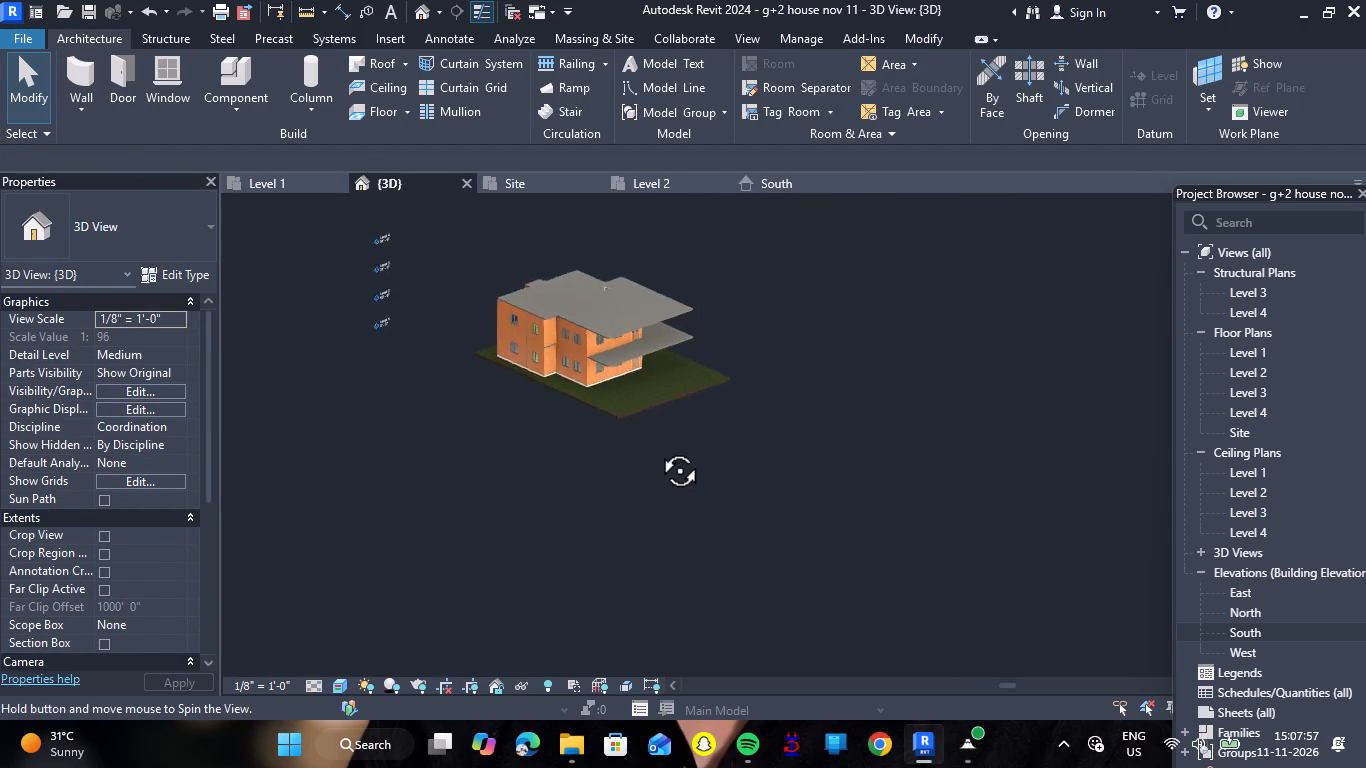
pyautogui.keyDown('shift'); pyautogui.moveTo(657, 448); pyautogui.dragTo(619, 439, button='right'); pyautogui.keyUp('shift')
pyautogui.scroll(4, 552, 279)
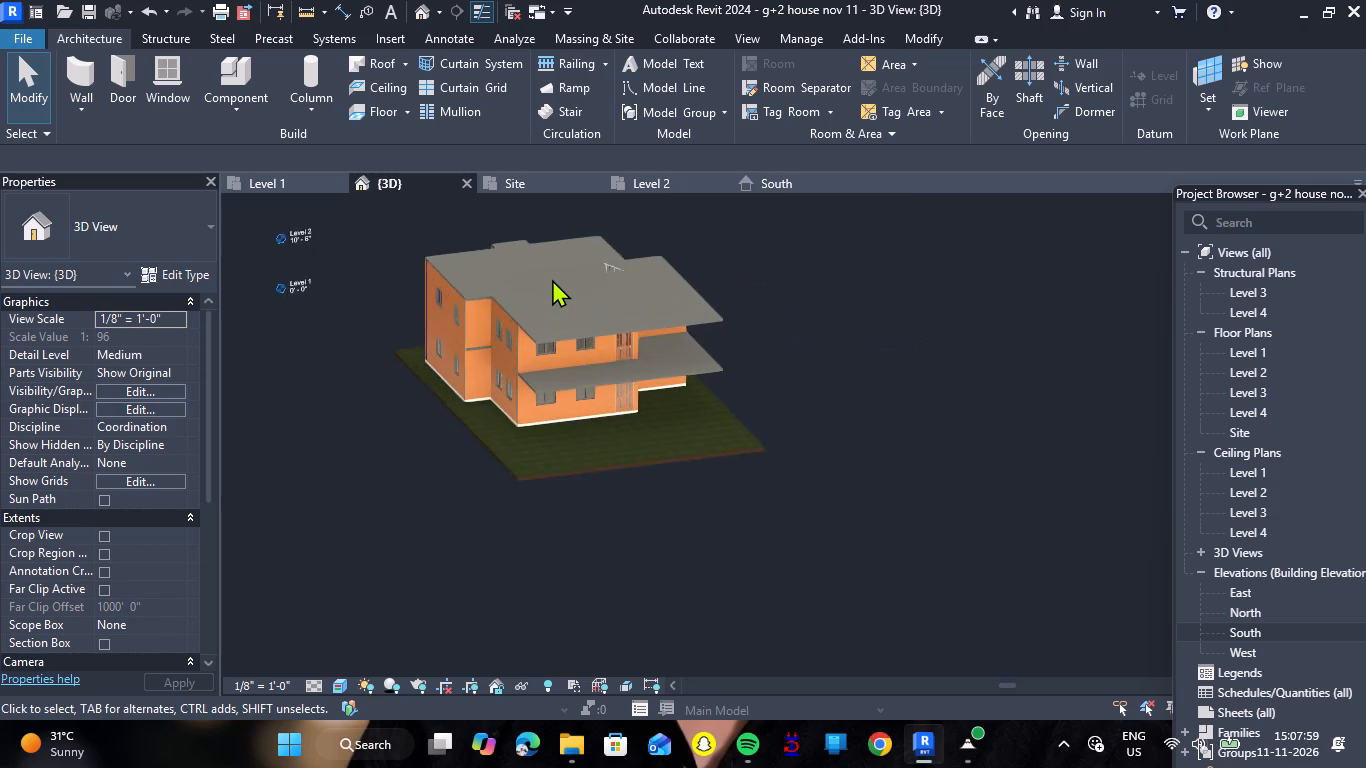
pyautogui.scroll(2, 552, 279)
pyautogui.scroll(8, 452, 408)
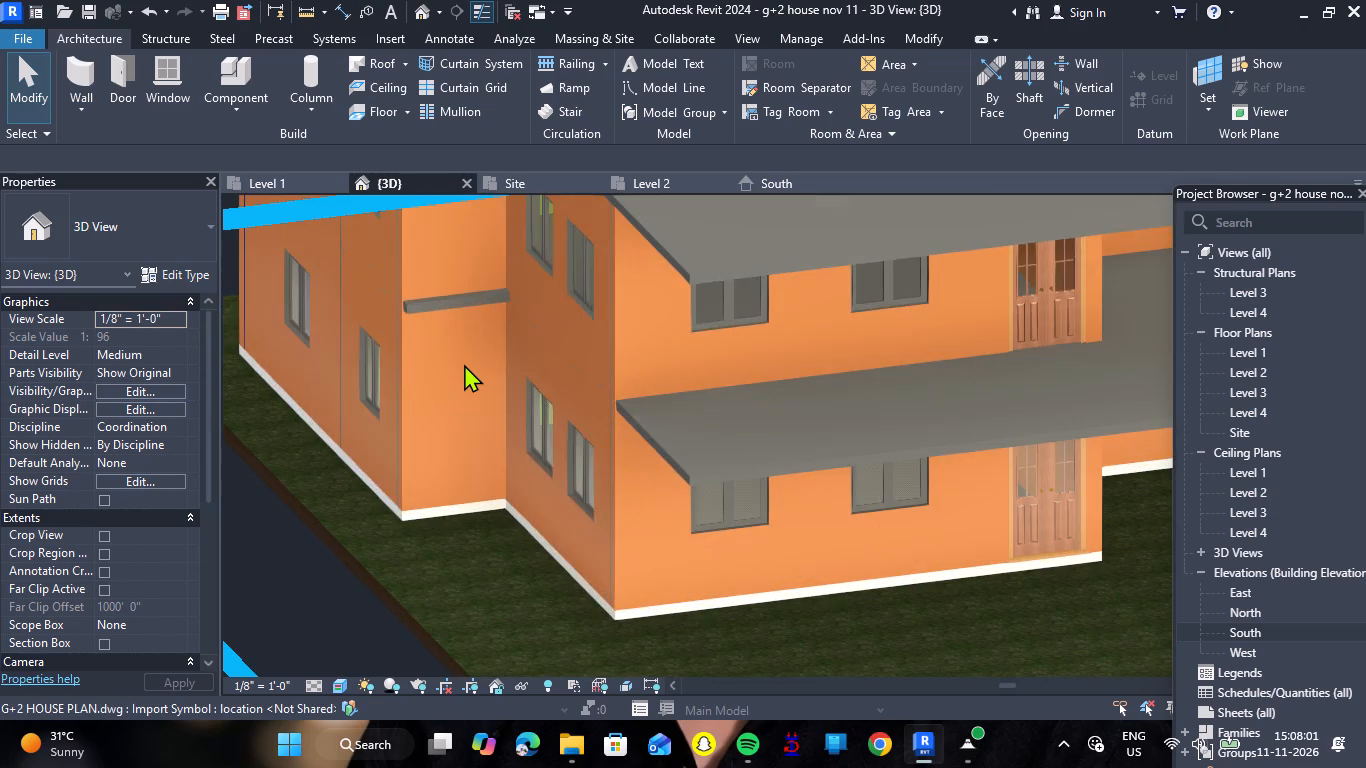
pyautogui.scroll(6, 418, 299)
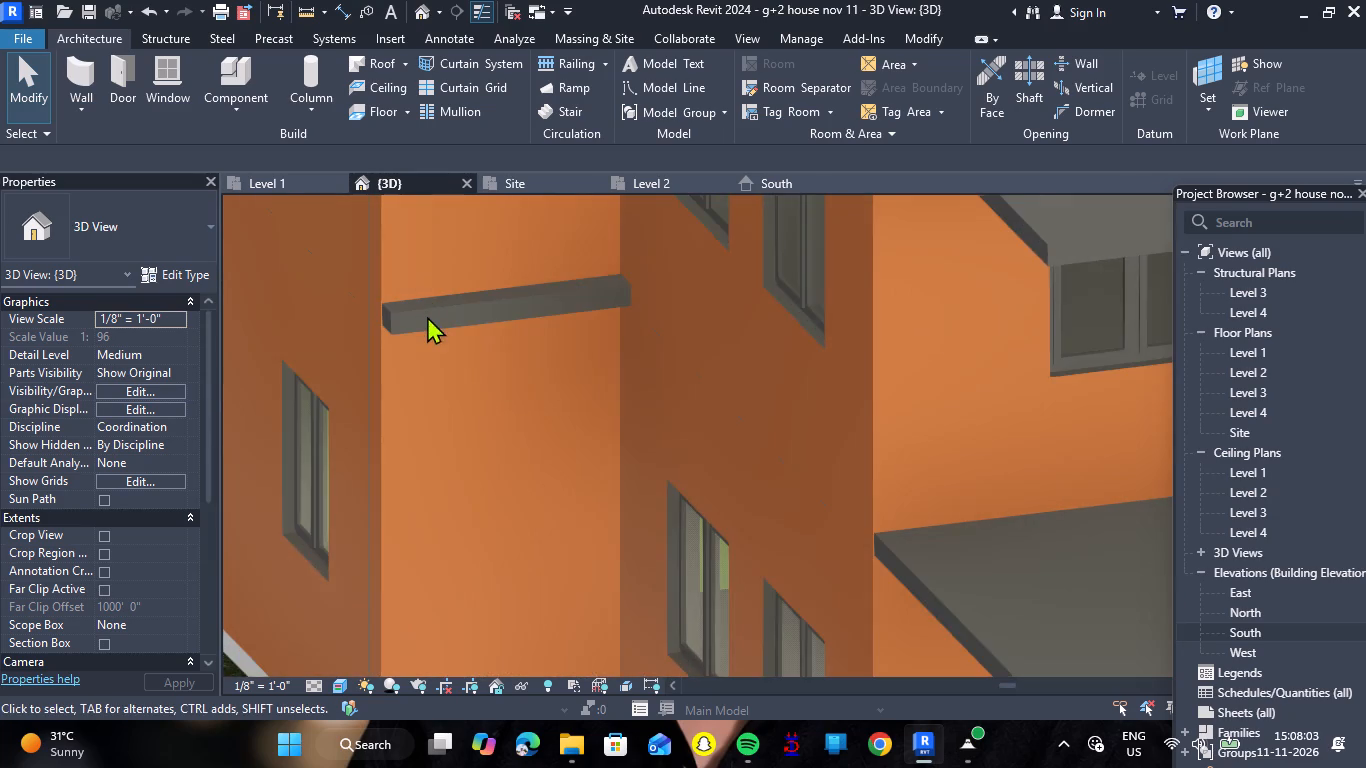
pyautogui.click(423, 324)
pyautogui.scroll(-6, 425, 337)
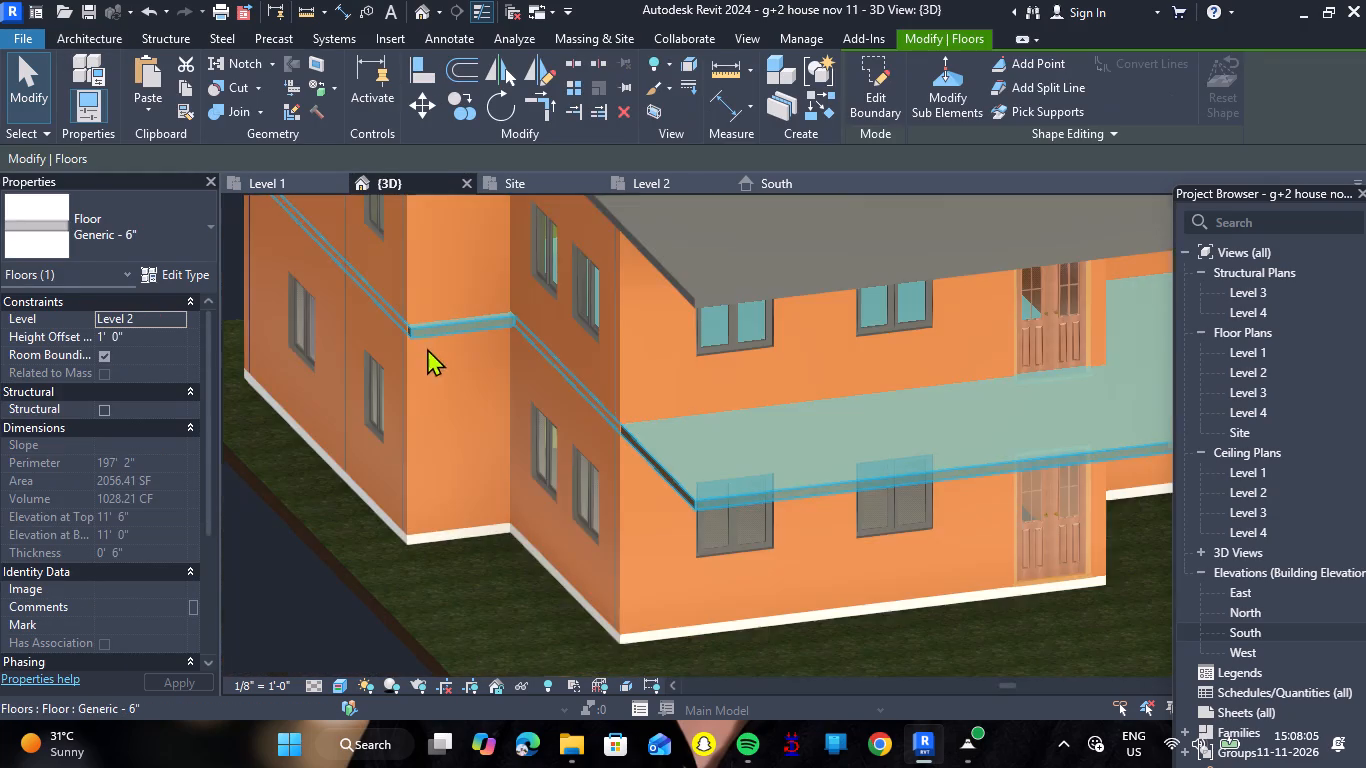
pyautogui.scroll(-5, 441, 372)
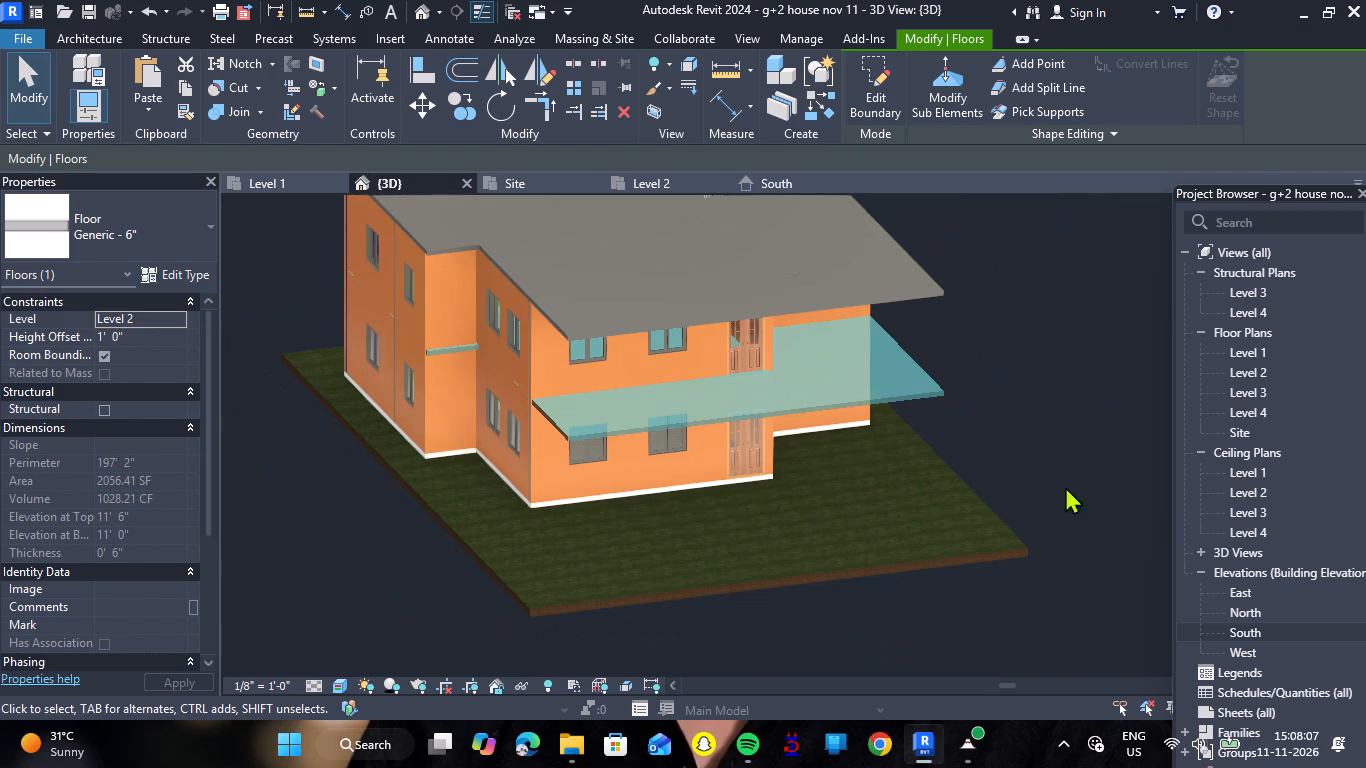
pyautogui.click(1029, 464)
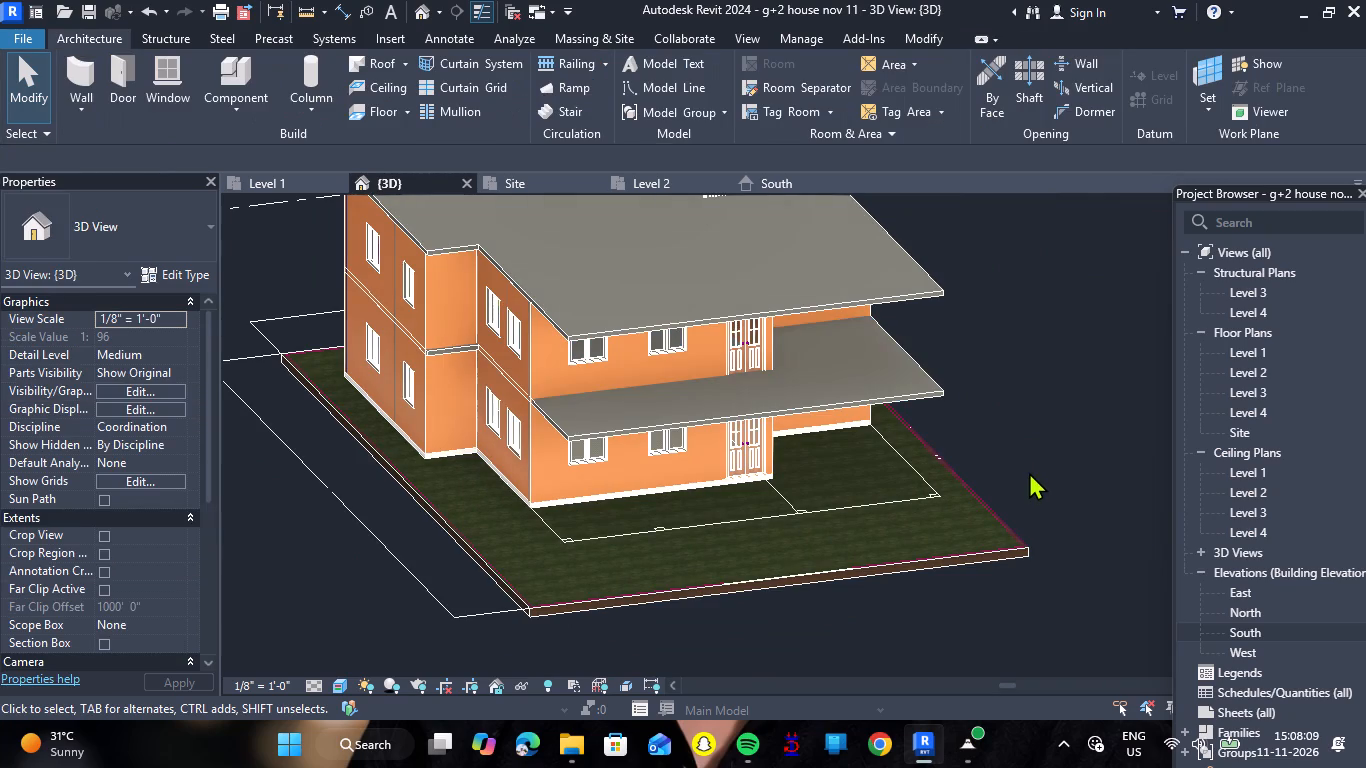
pyautogui.keyDown('shift'); pyautogui.moveTo(1017, 468); pyautogui.dragTo(907, 410, button='right'); pyautogui.keyUp('shift')
pyautogui.scroll(-6, 927, 483)
pyautogui.scroll(4, 786, 323)
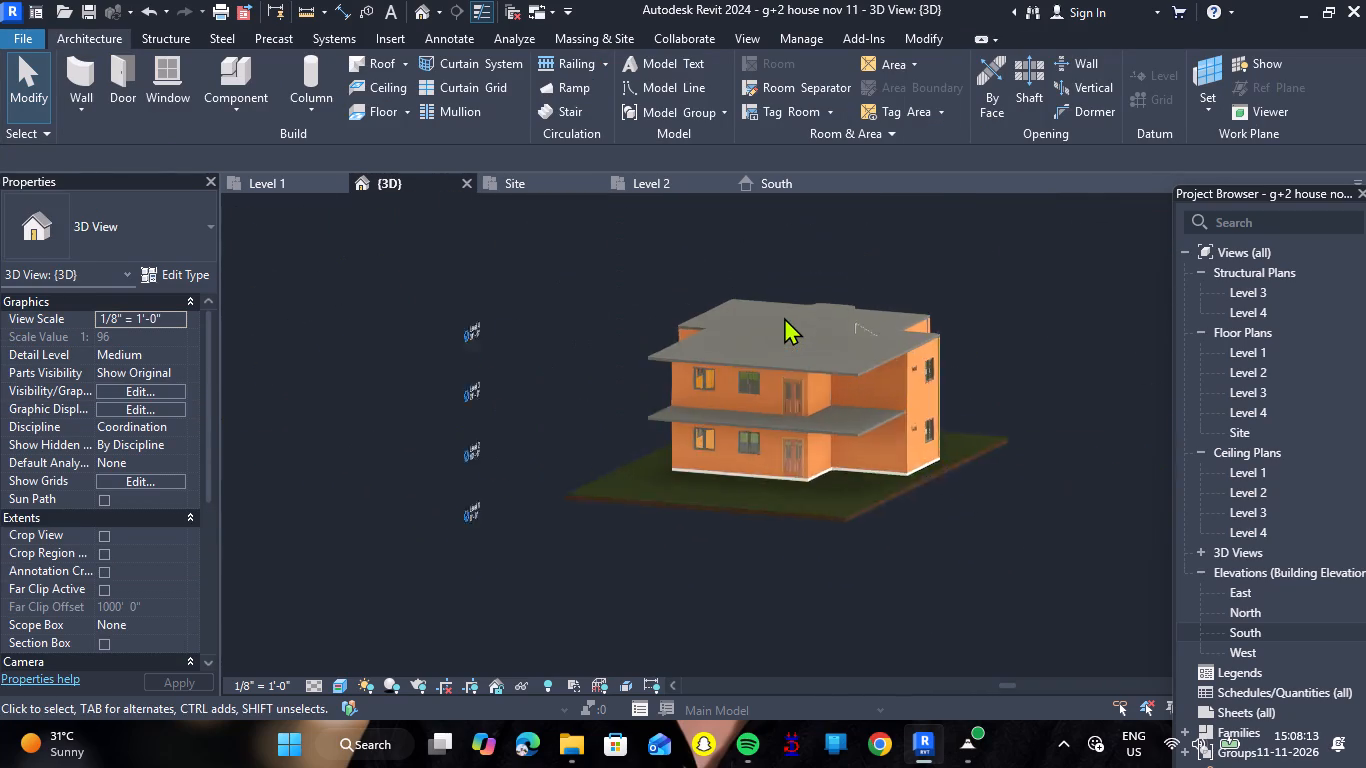
pyautogui.scroll(3, 784, 317)
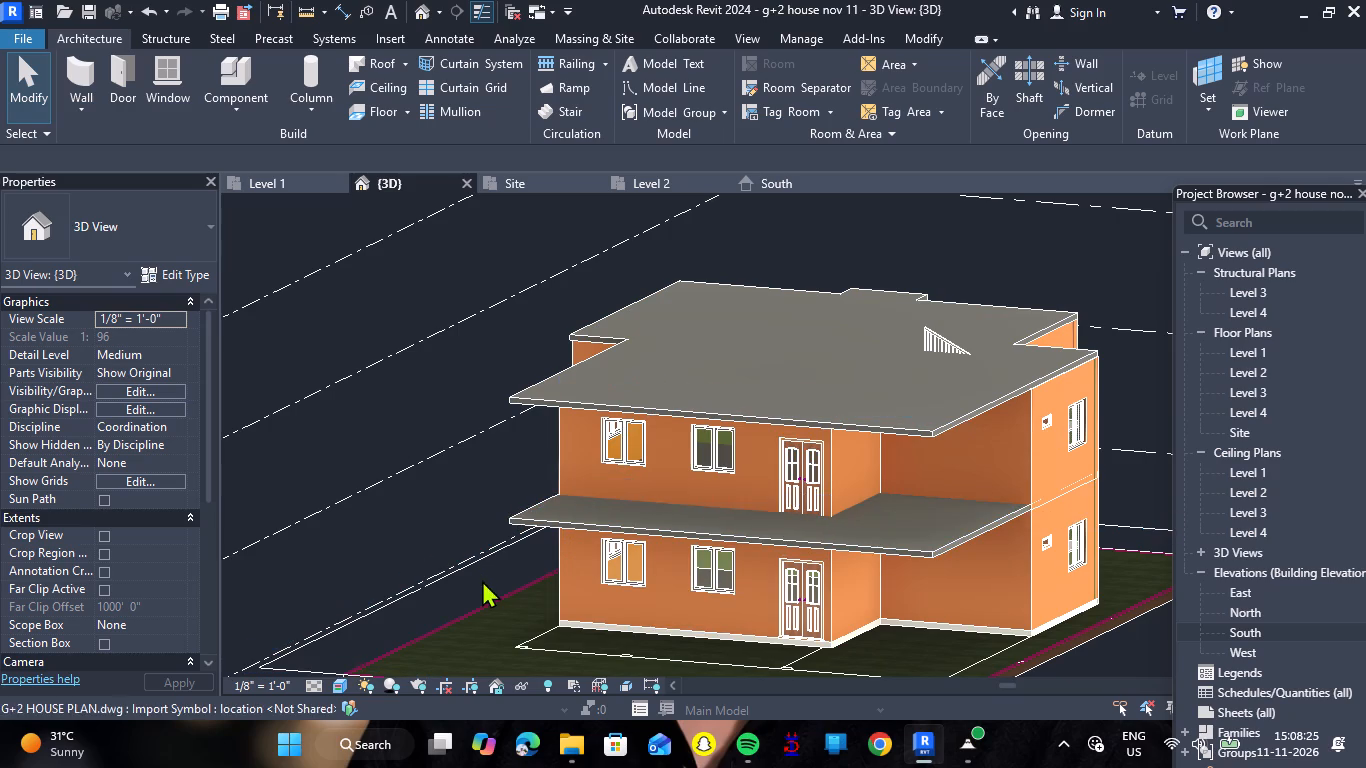
pyautogui.scroll(-7, 448, 510)
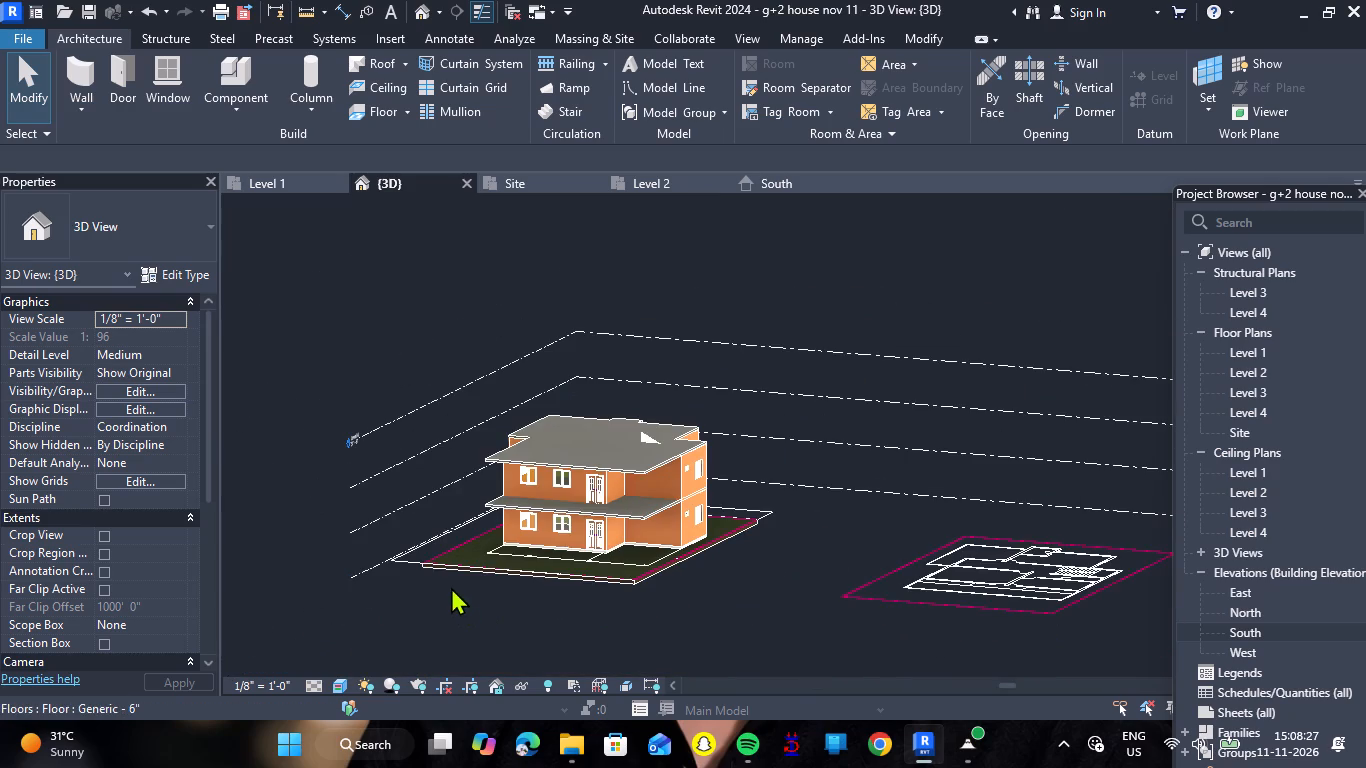
pyautogui.keyDown('shift'); pyautogui.moveTo(446, 583); pyautogui.dragTo(530, 616, button='right'); pyautogui.keyUp('shift')
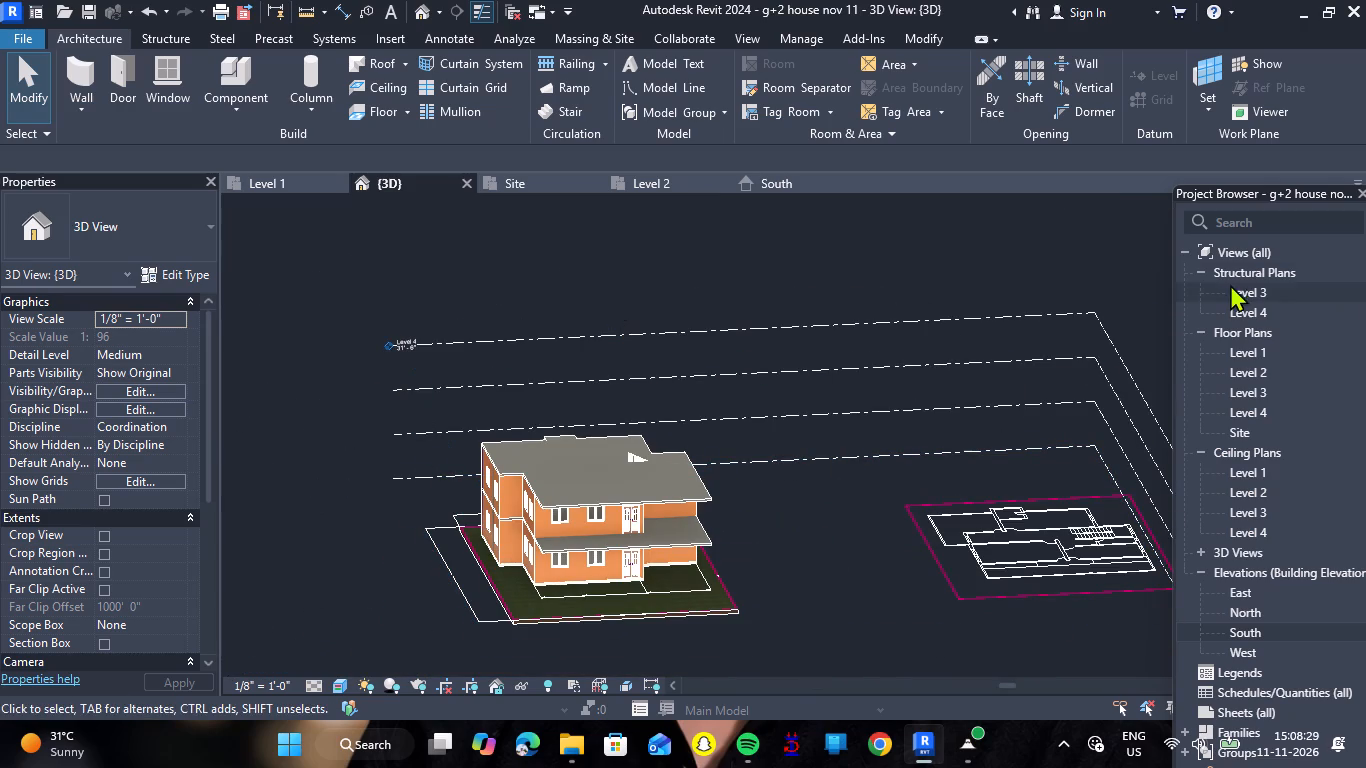
# Move the Project Browser down to uncover the ViewCube and orient the 3D view to Top.
pyautogui.moveTo(1262, 183); pyautogui.dragTo(1262, 302)
pyautogui.moveTo(1262, 173); pyautogui.dragTo(1260, 273)
pyautogui.moveTo(1254, 189); pyautogui.dragTo(1266, 379)
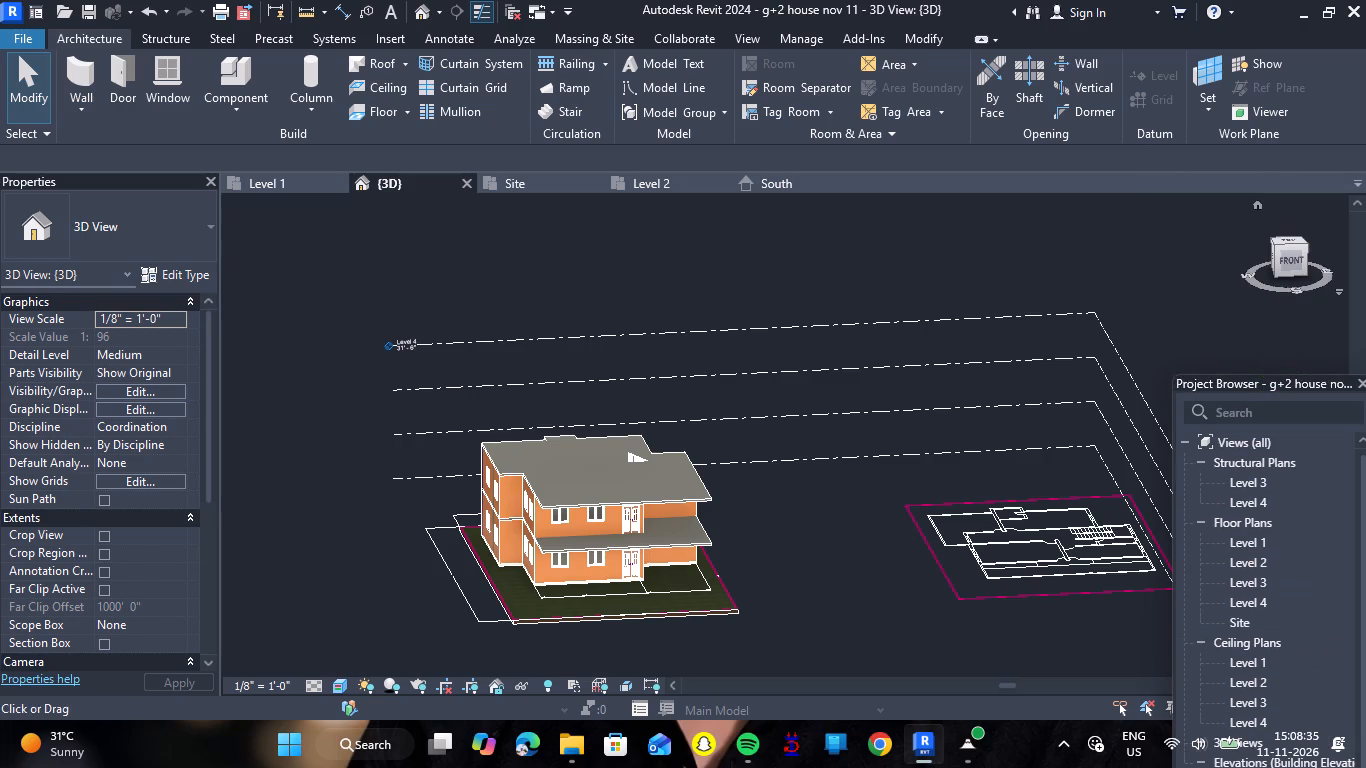
pyautogui.click(1289, 243)
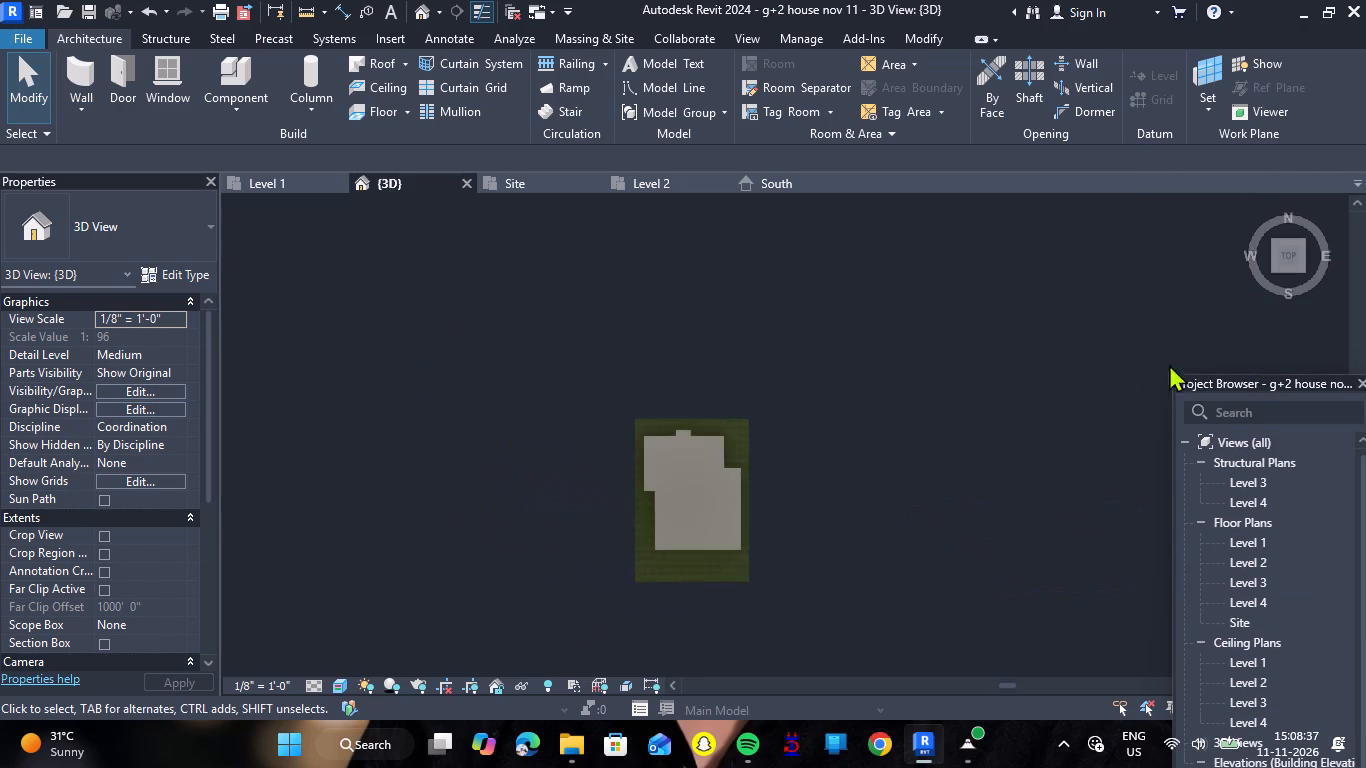
pyautogui.scroll(5, 969, 459)
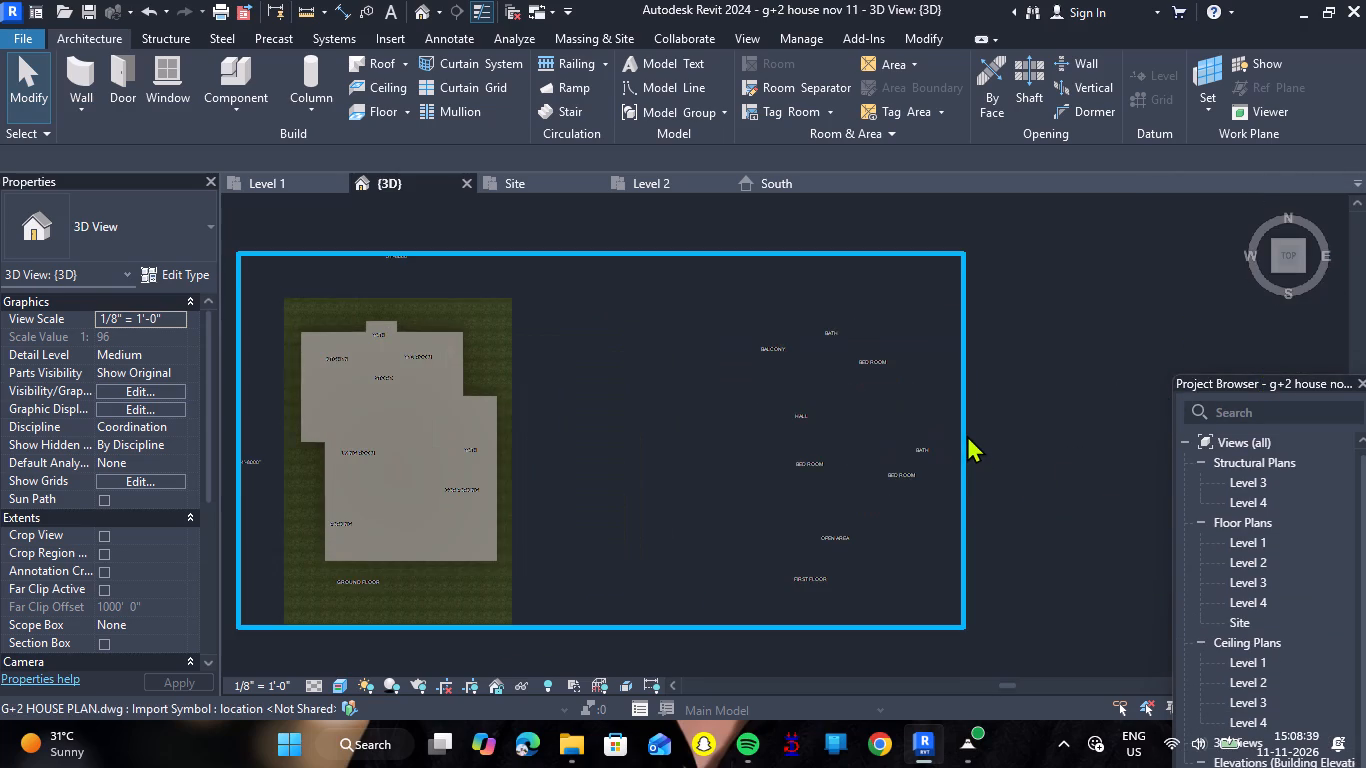
# Examine the first-floor CAD plan beside the house, switching briefly to the Level 1 plan and orienting the 3D view toward the front.
pyautogui.scroll(3, 967, 434)
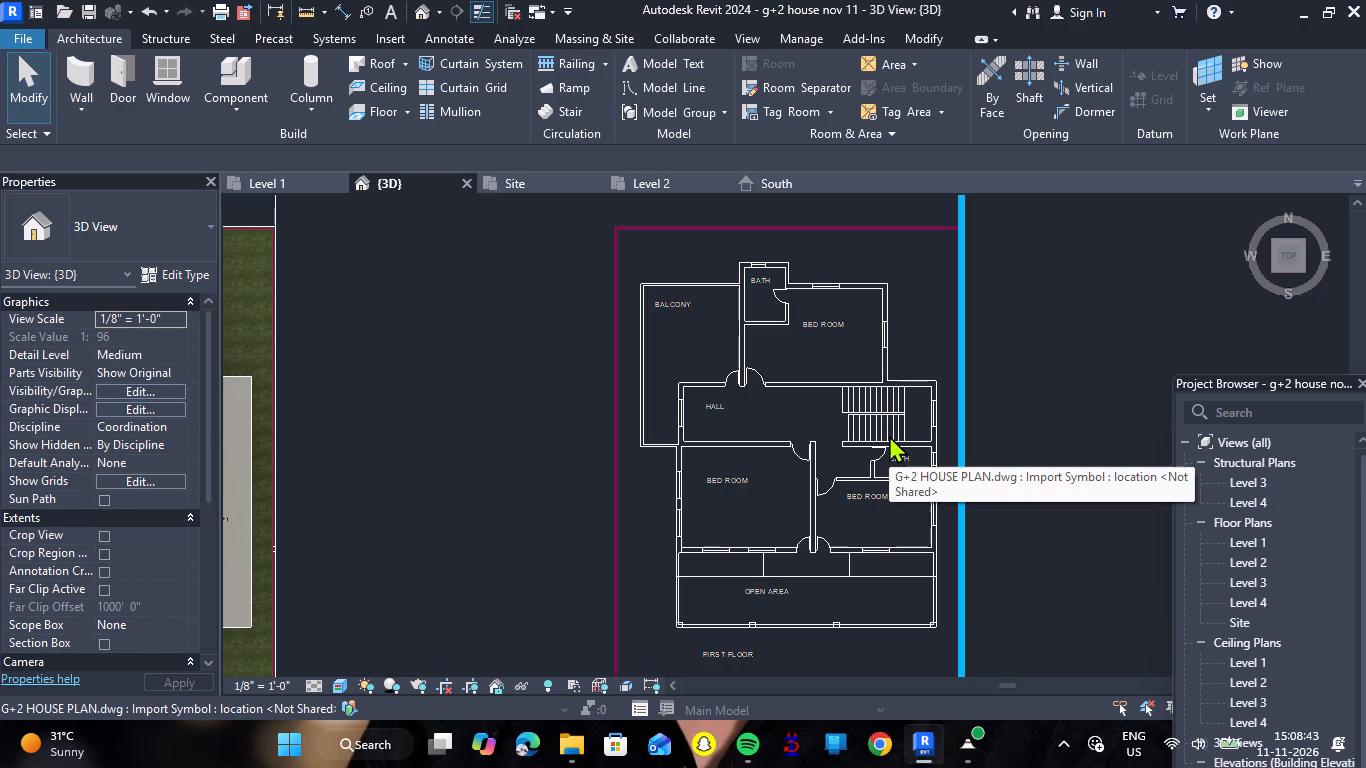
pyautogui.scroll(-2, 880, 432)
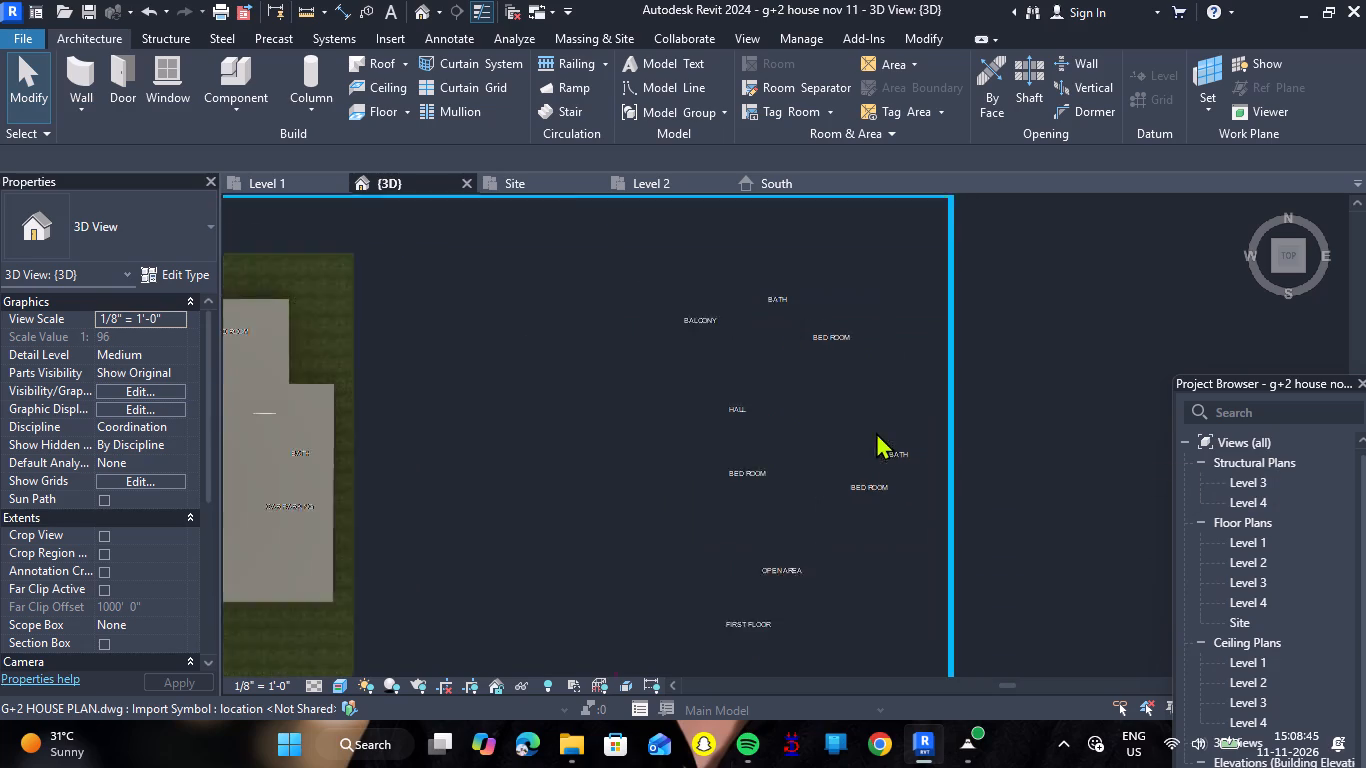
pyautogui.scroll(-3, 876, 432)
pyautogui.click(305, 173)
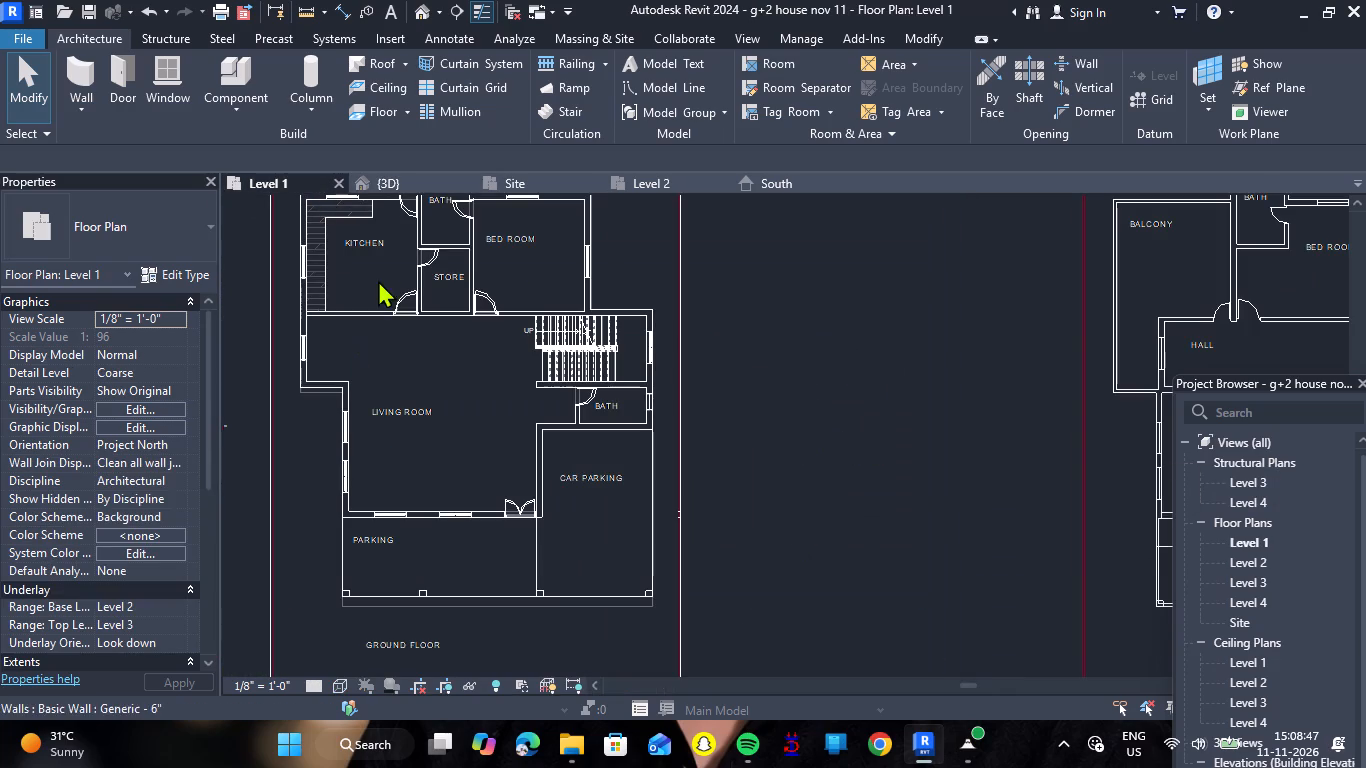
pyautogui.click(401, 170)
pyautogui.click(404, 179)
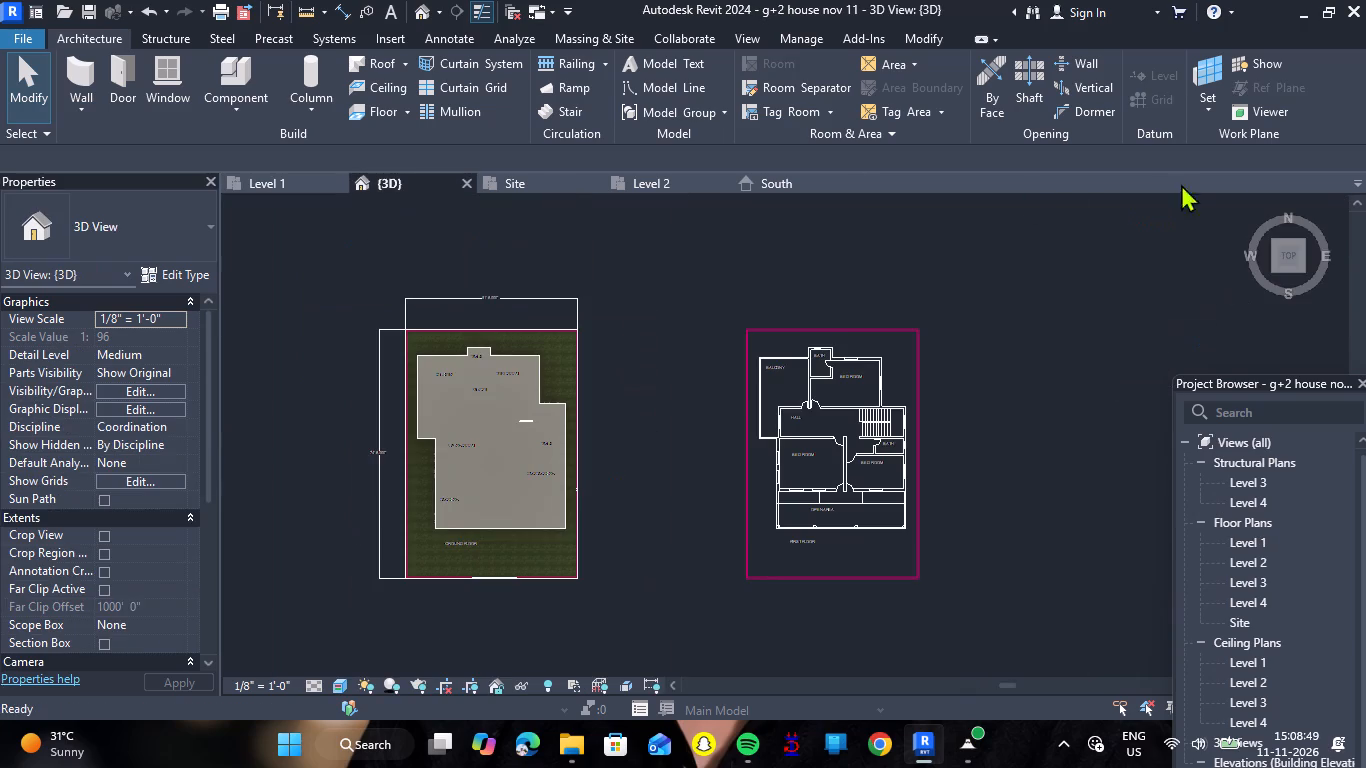
pyautogui.click(1294, 270)
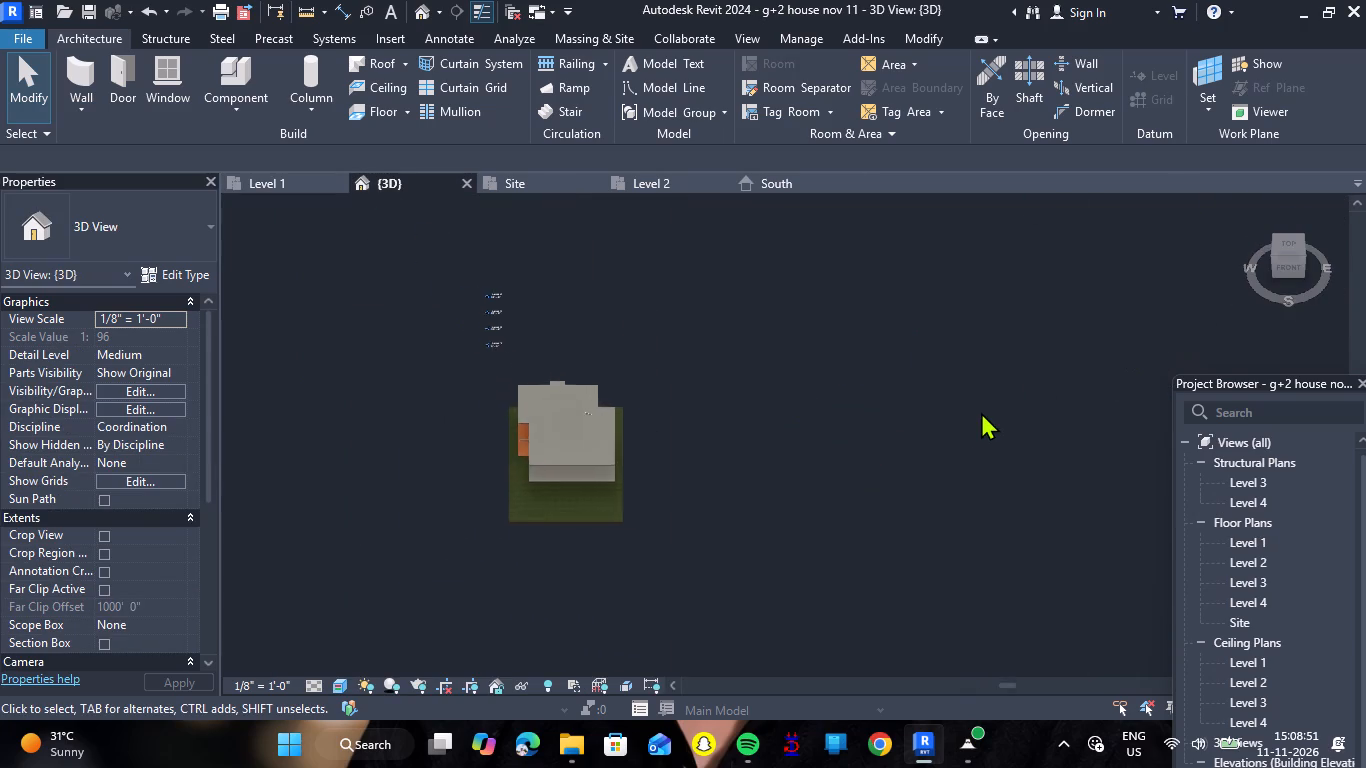
pyautogui.scroll(4, 628, 586)
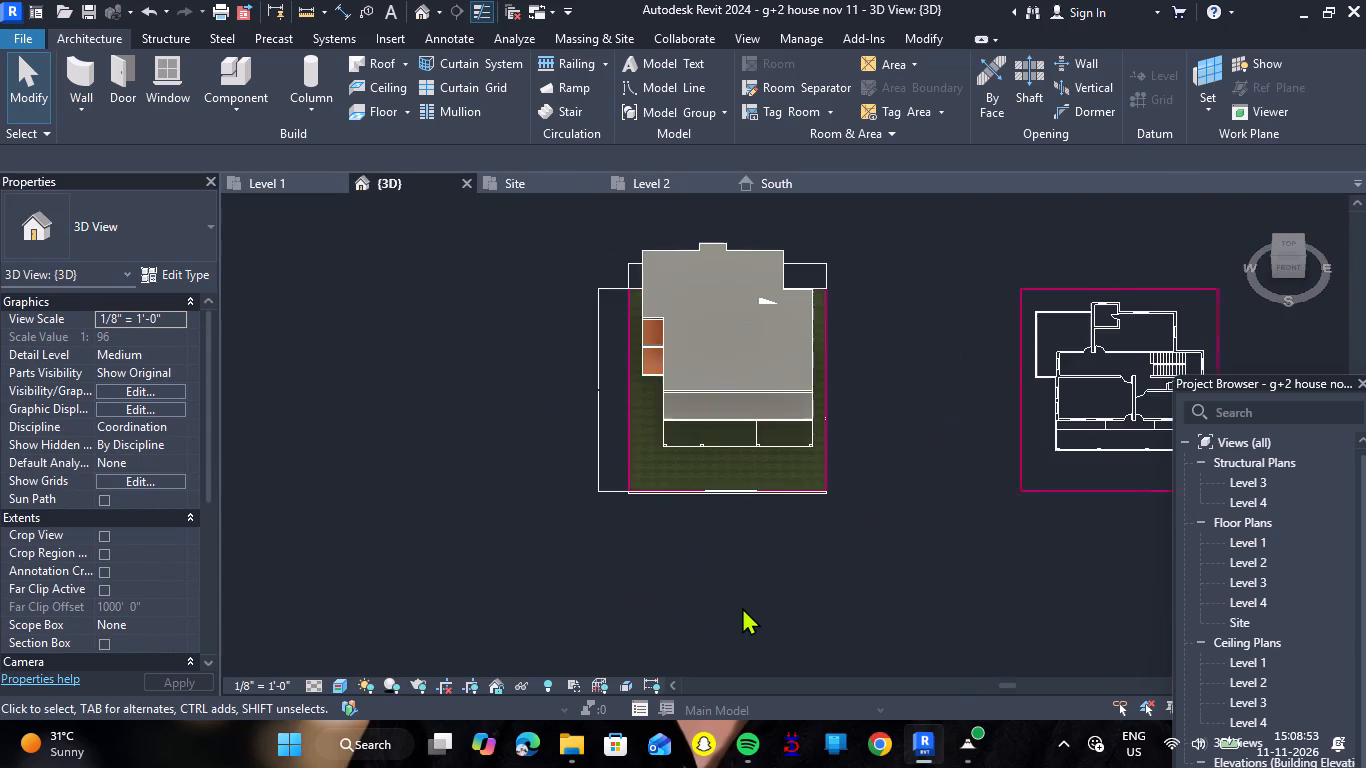
# Inspect the two-storey house from the front and left sides in 3D, including the uppermost floor slab and the rooms beneath it.
pyautogui.keyDown('shift'); pyautogui.moveTo(742, 607); pyautogui.dragTo(763, 433, button='right'); pyautogui.keyUp('shift')
pyautogui.scroll(5, 757, 364)
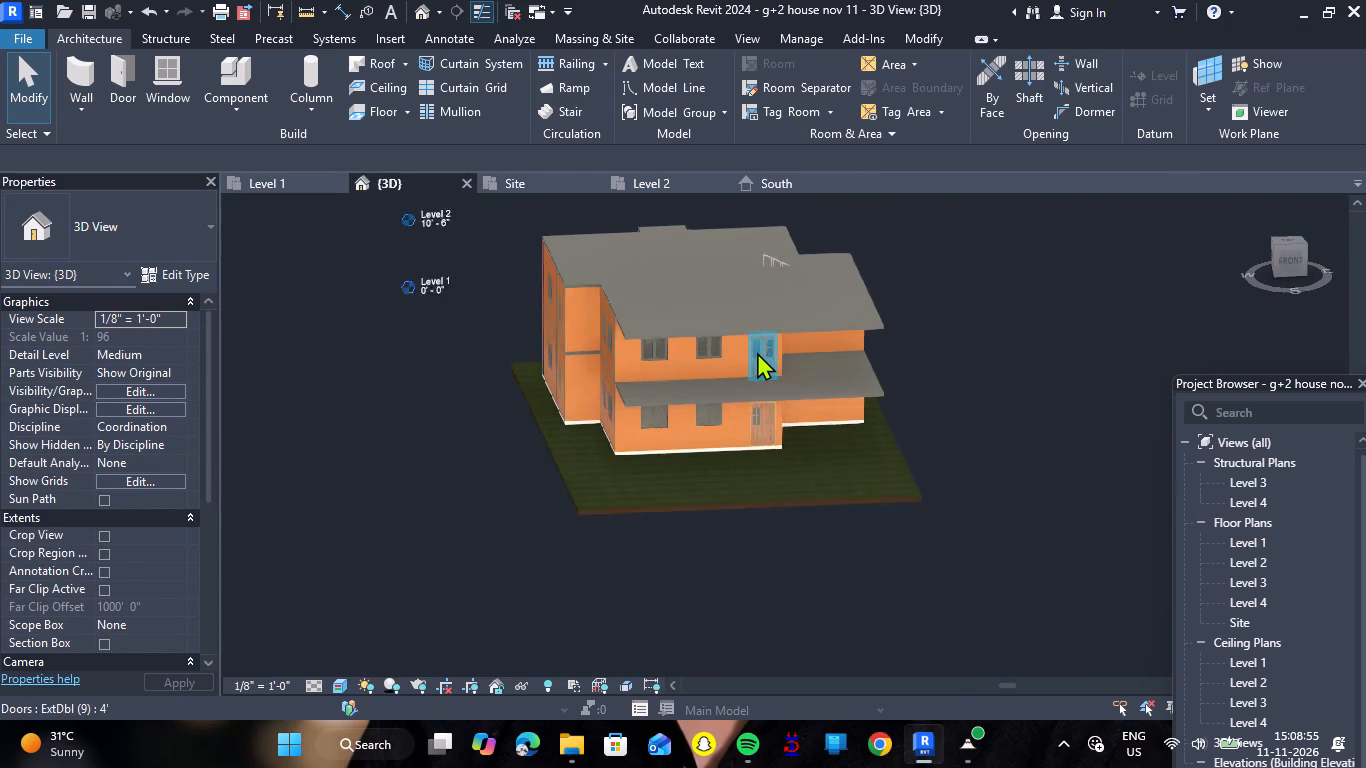
pyautogui.scroll(2, 757, 352)
pyautogui.scroll(-2, 758, 358)
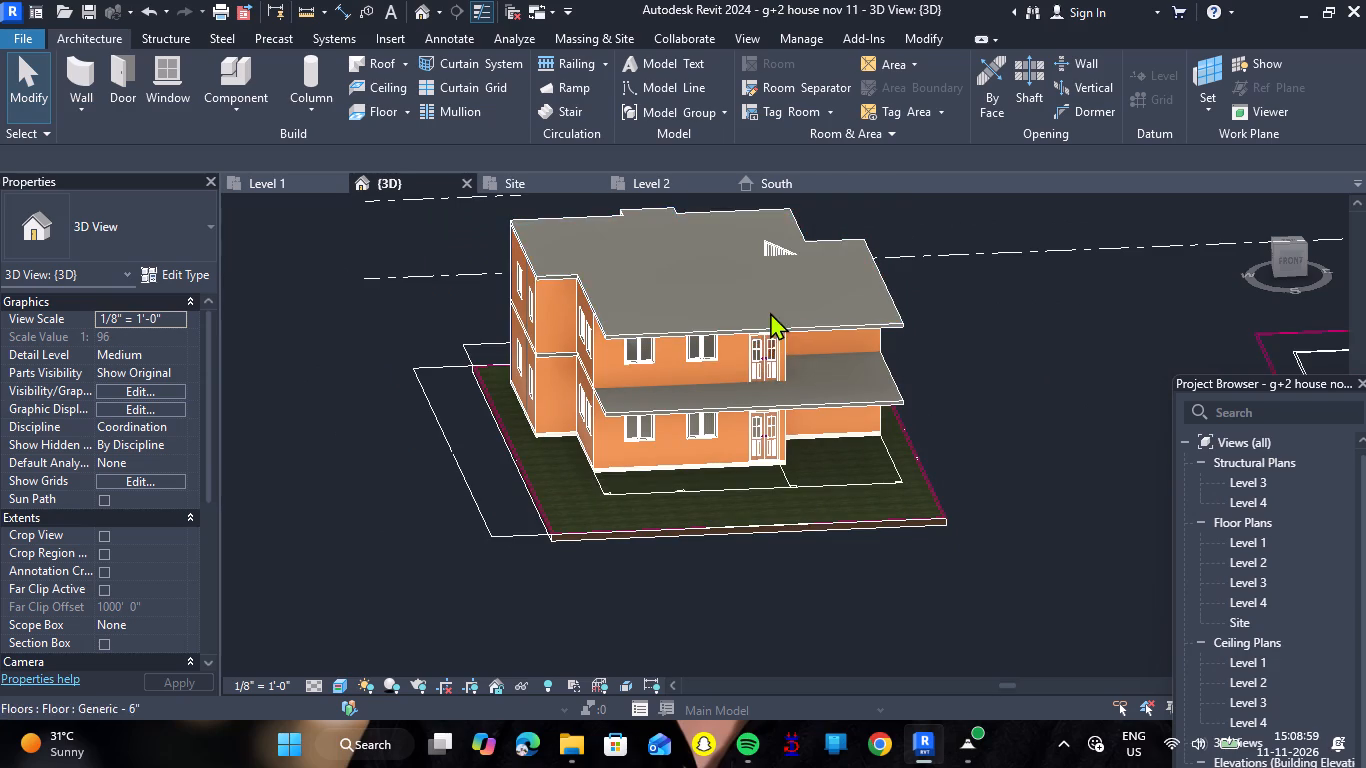
pyautogui.scroll(1, 743, 309)
pyautogui.scroll(-2, 752, 398)
pyautogui.scroll(2, 572, 257)
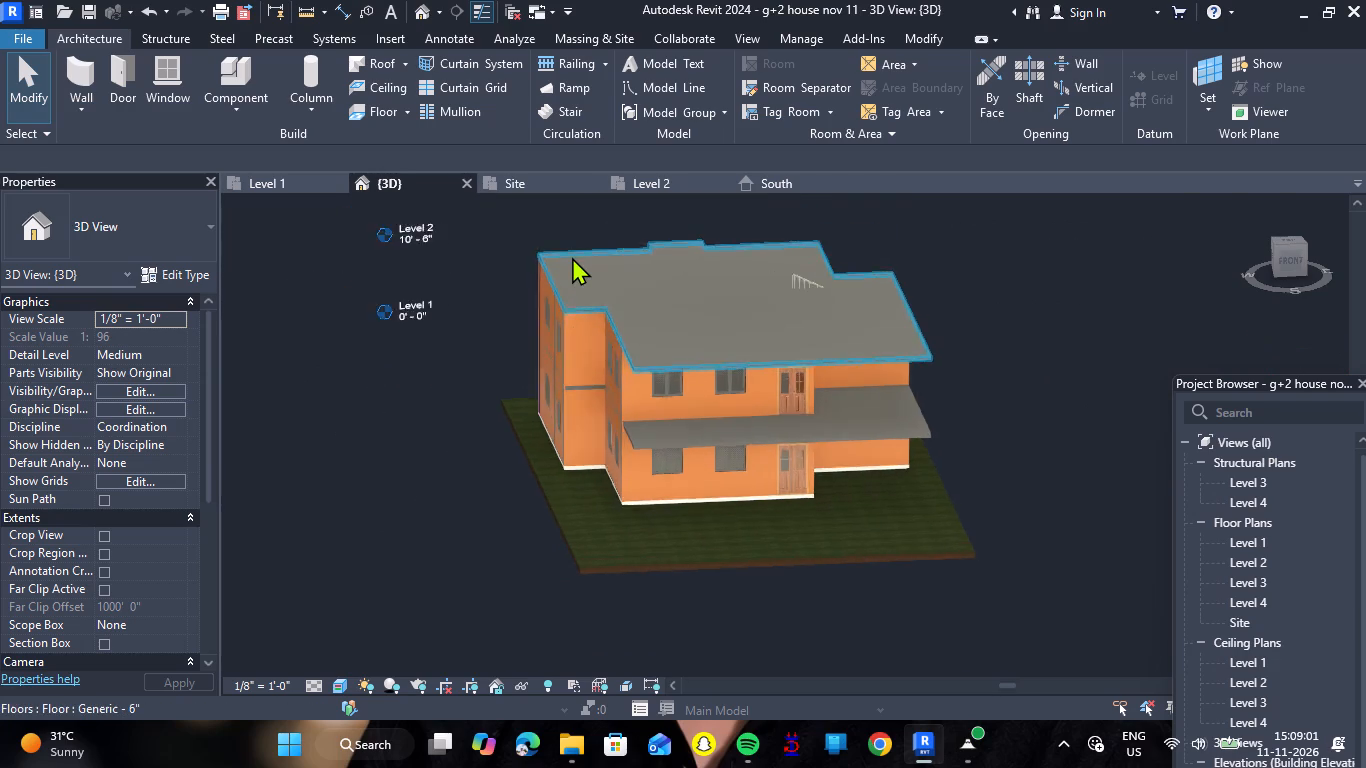
pyautogui.scroll(4, 572, 257)
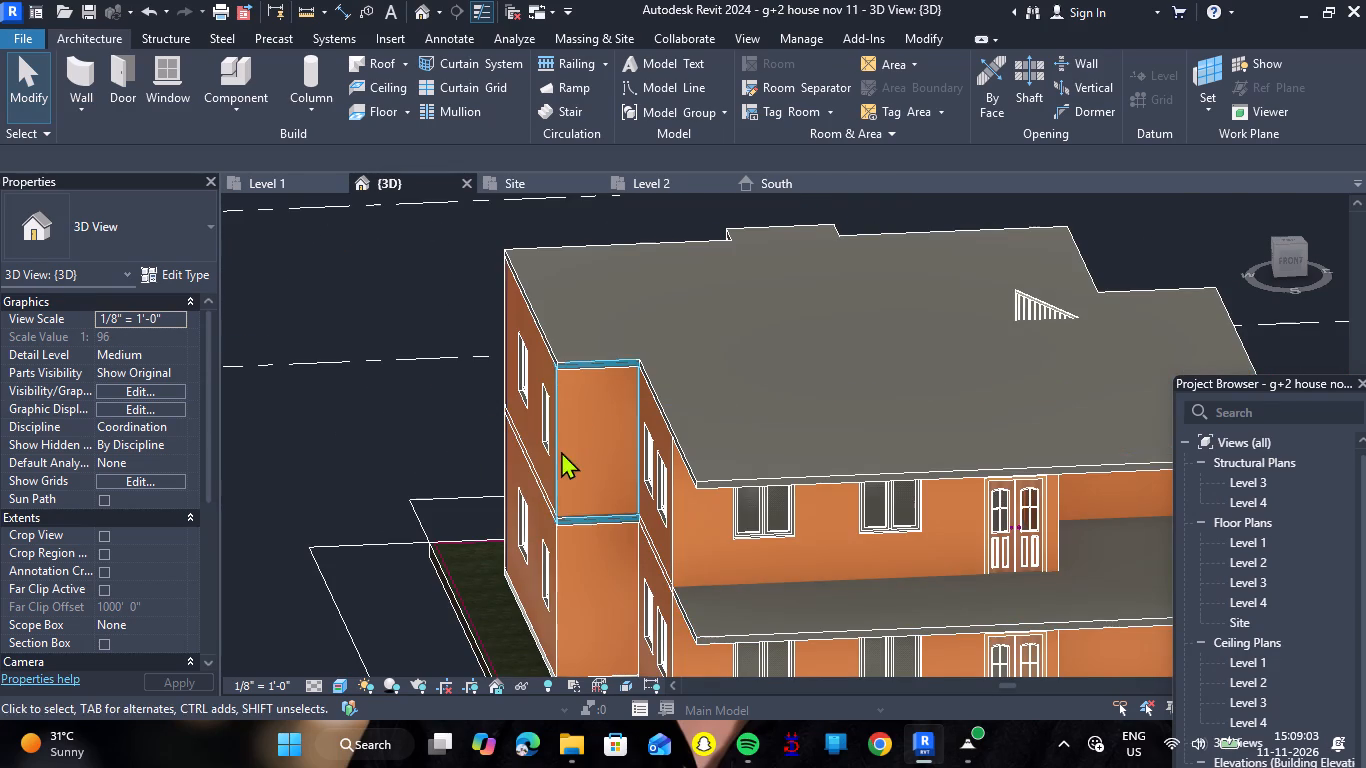
pyautogui.keyDown('shift'); pyautogui.moveTo(527, 468); pyautogui.dragTo(617, 467, button='right'); pyautogui.keyUp('shift')
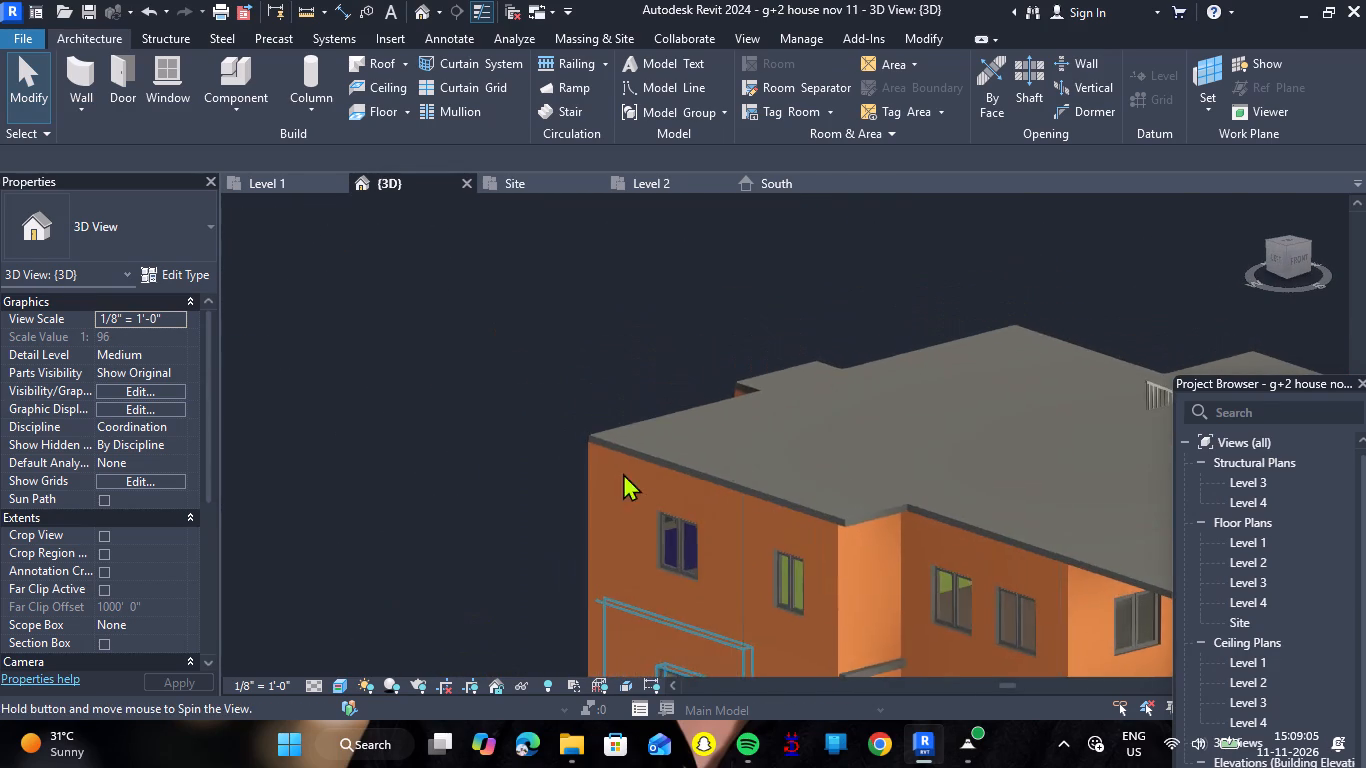
pyautogui.scroll(-5, 845, 402)
pyautogui.keyDown('shift'); pyautogui.moveTo(799, 599); pyautogui.dragTo(909, 625, button='right'); pyautogui.keyUp('shift')
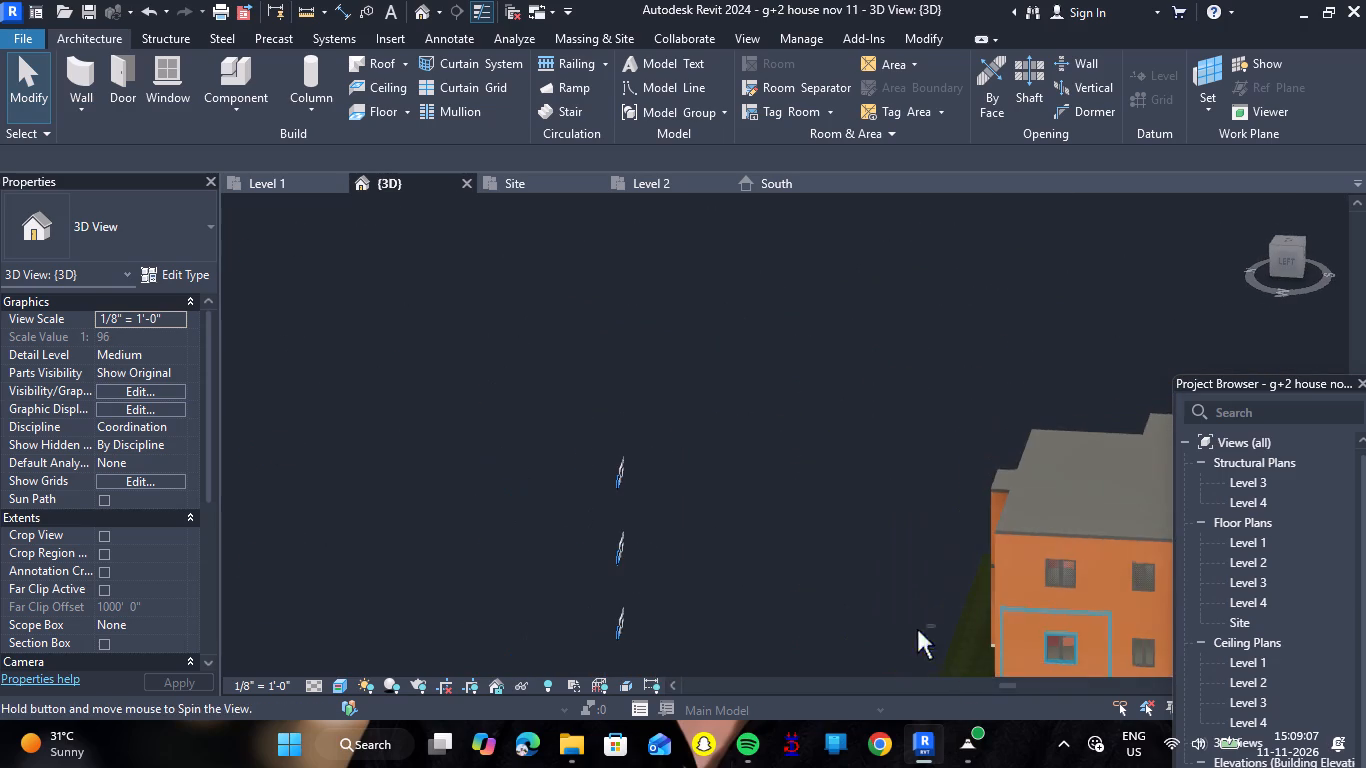
pyautogui.scroll(-7, 870, 540)
pyautogui.scroll(7, 967, 514)
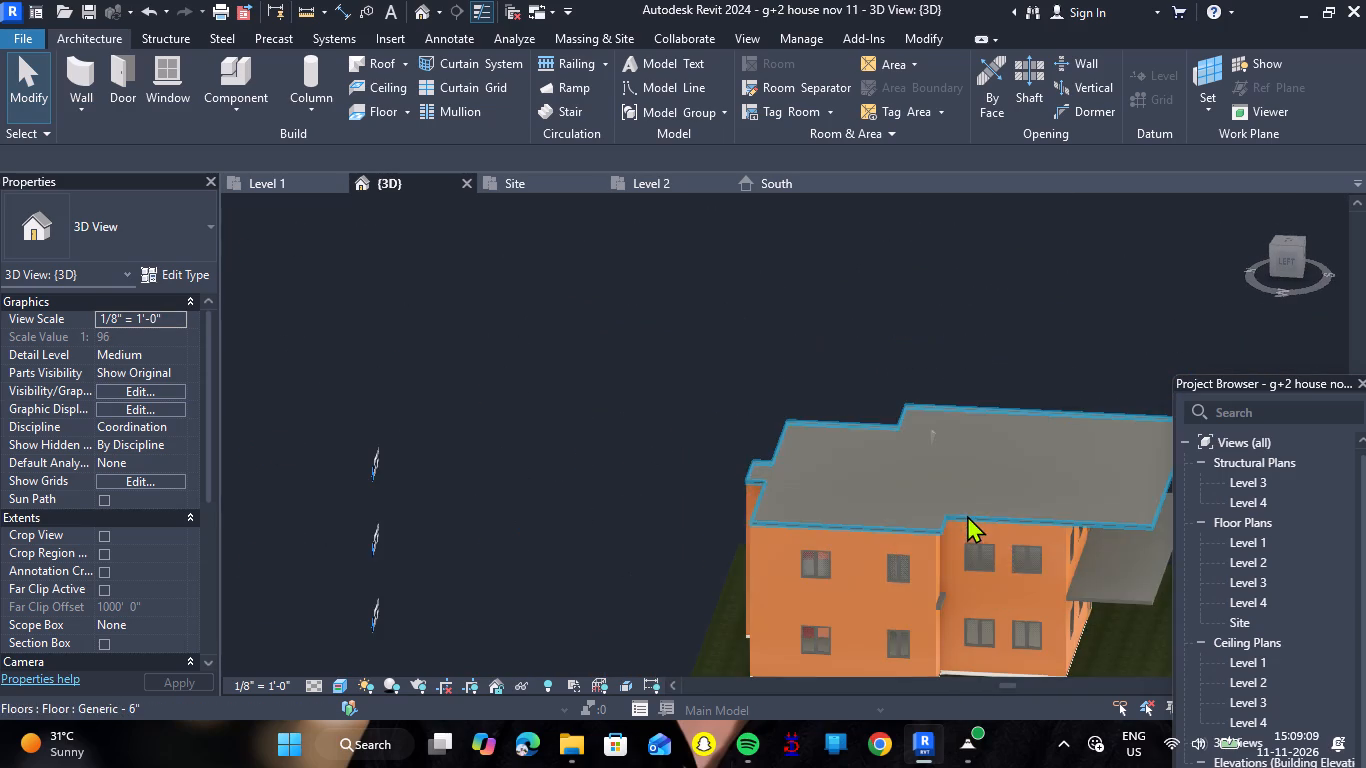
pyautogui.scroll(6, 993, 534)
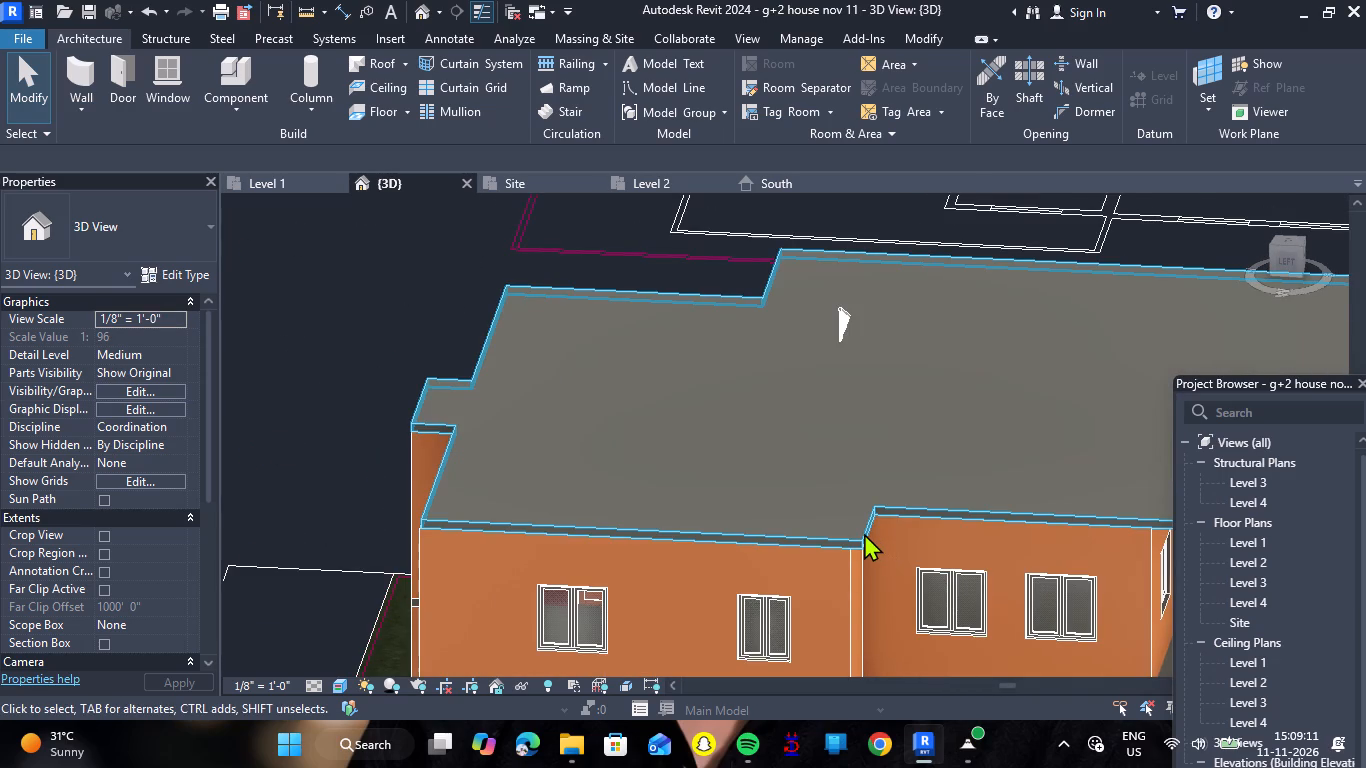
pyautogui.click(864, 533)
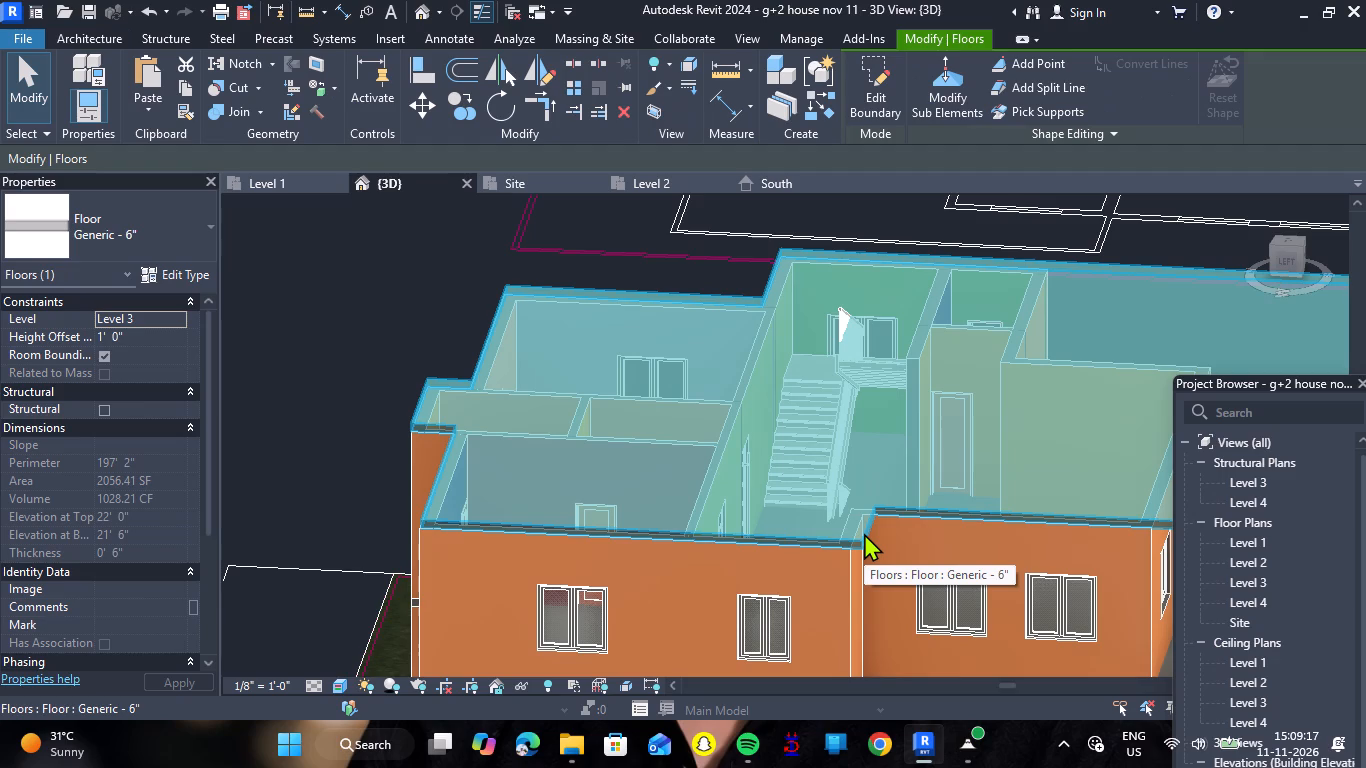
pyautogui.scroll(-6, 834, 478)
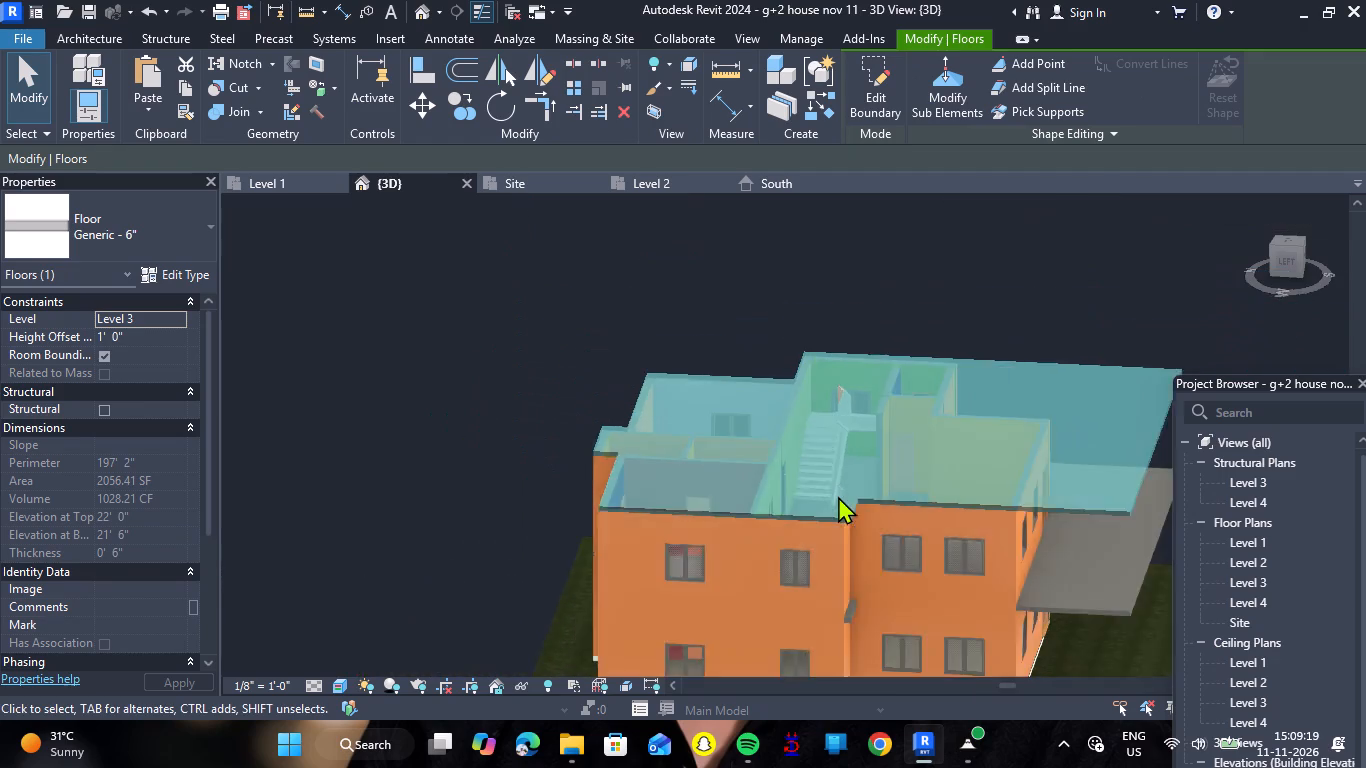
pyautogui.scroll(-2, 842, 488)
pyautogui.scroll(3, 1110, 556)
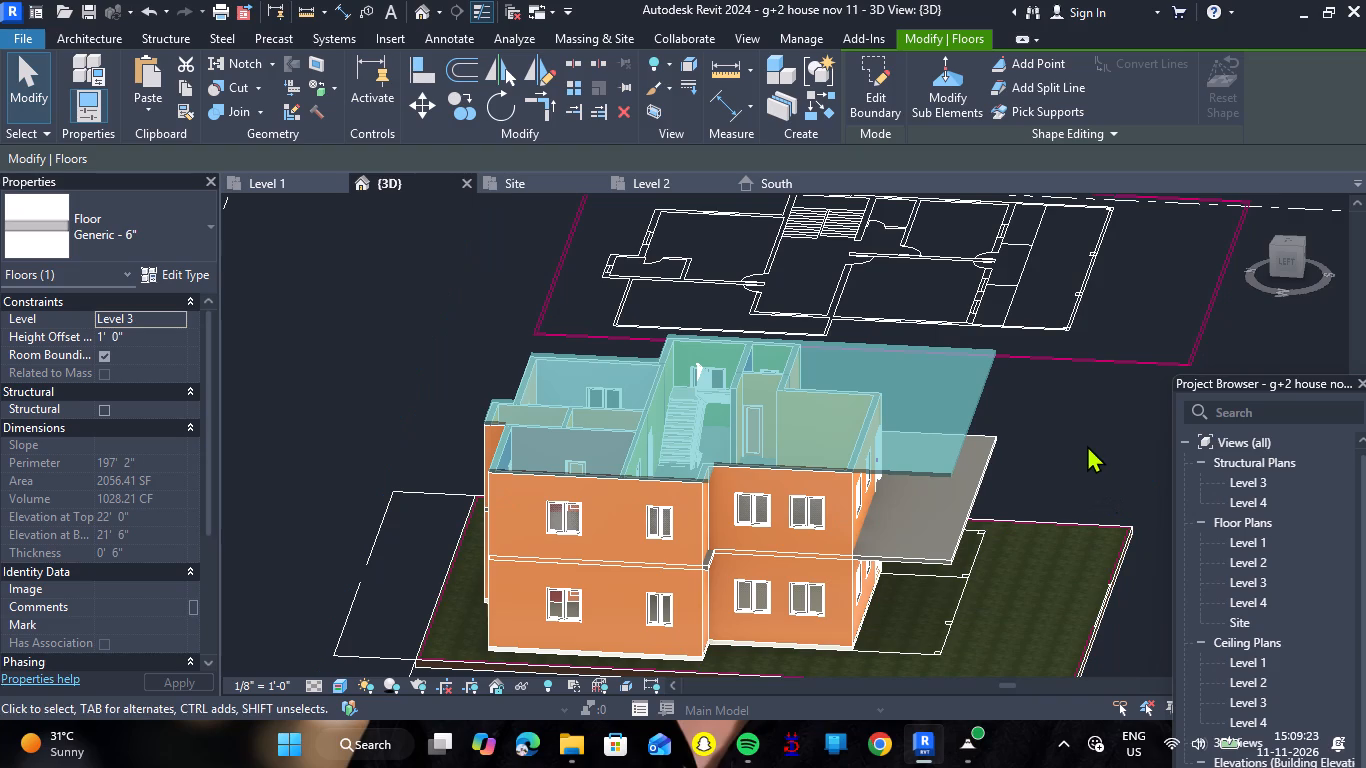
# Undo the deletion of the Level 3 storey copy and the pasting of the storeys onto Level 2 and Level 3.
pyautogui.hotkey('ctrl', 'z')
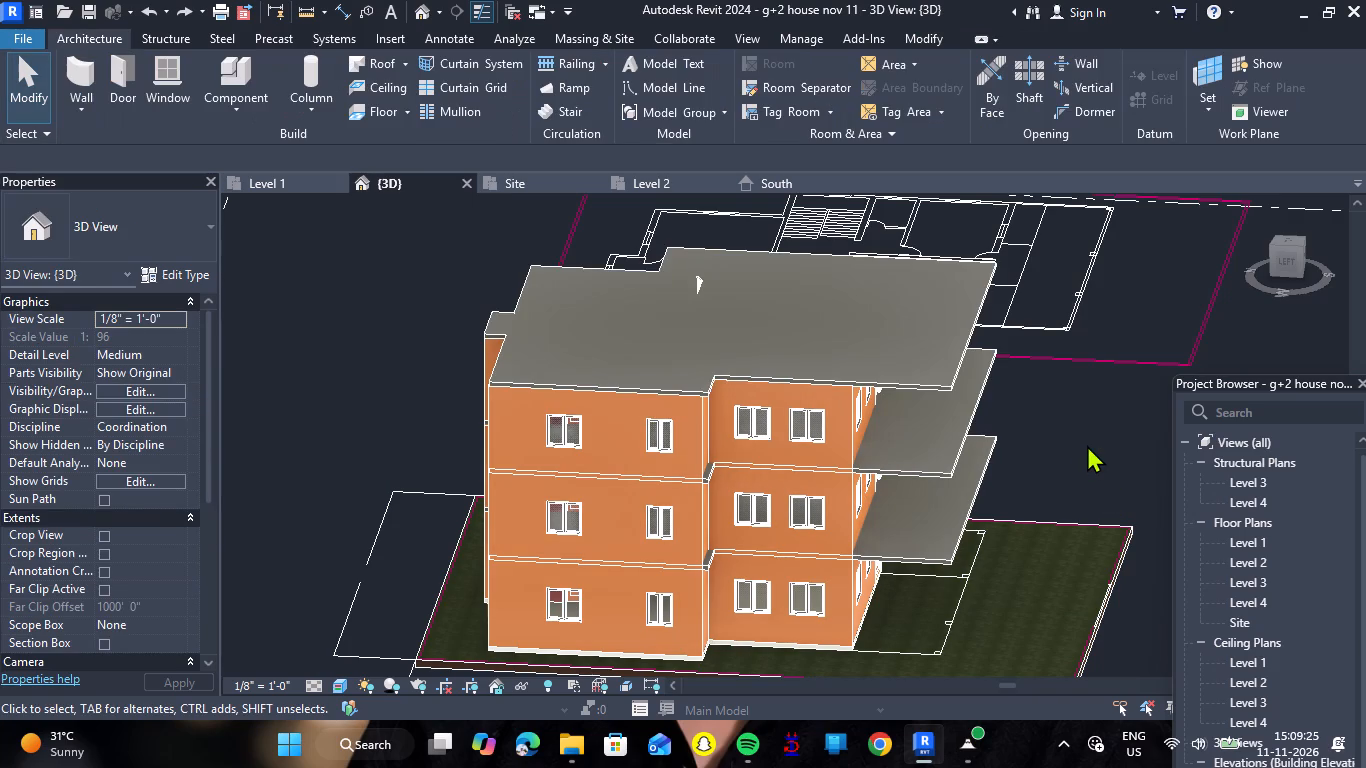
pyautogui.hotkey('ctrl', 'z')
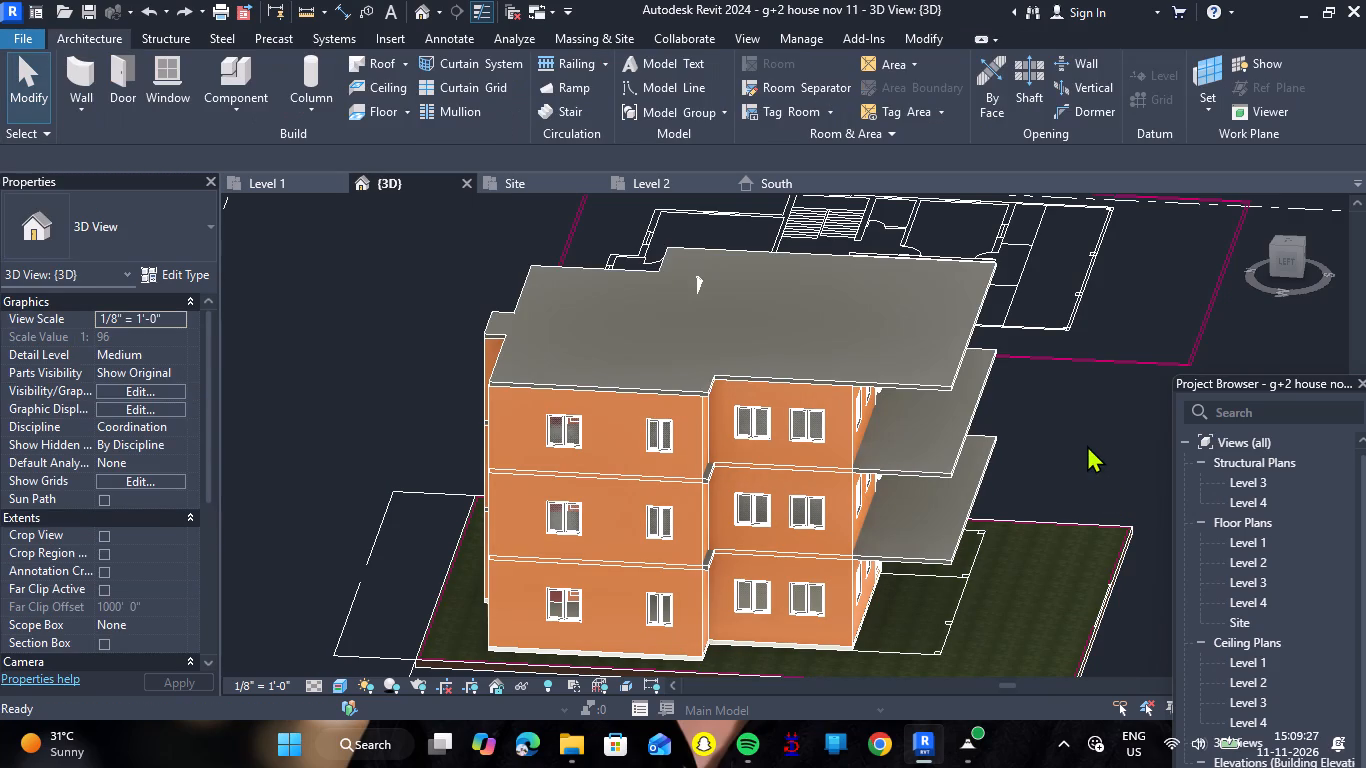
# Compare the ground-floor model with the first-floor CAD plan in the top 3D view and in the Level 1 floor plan.
pyautogui.scroll(-4, 1048, 458)
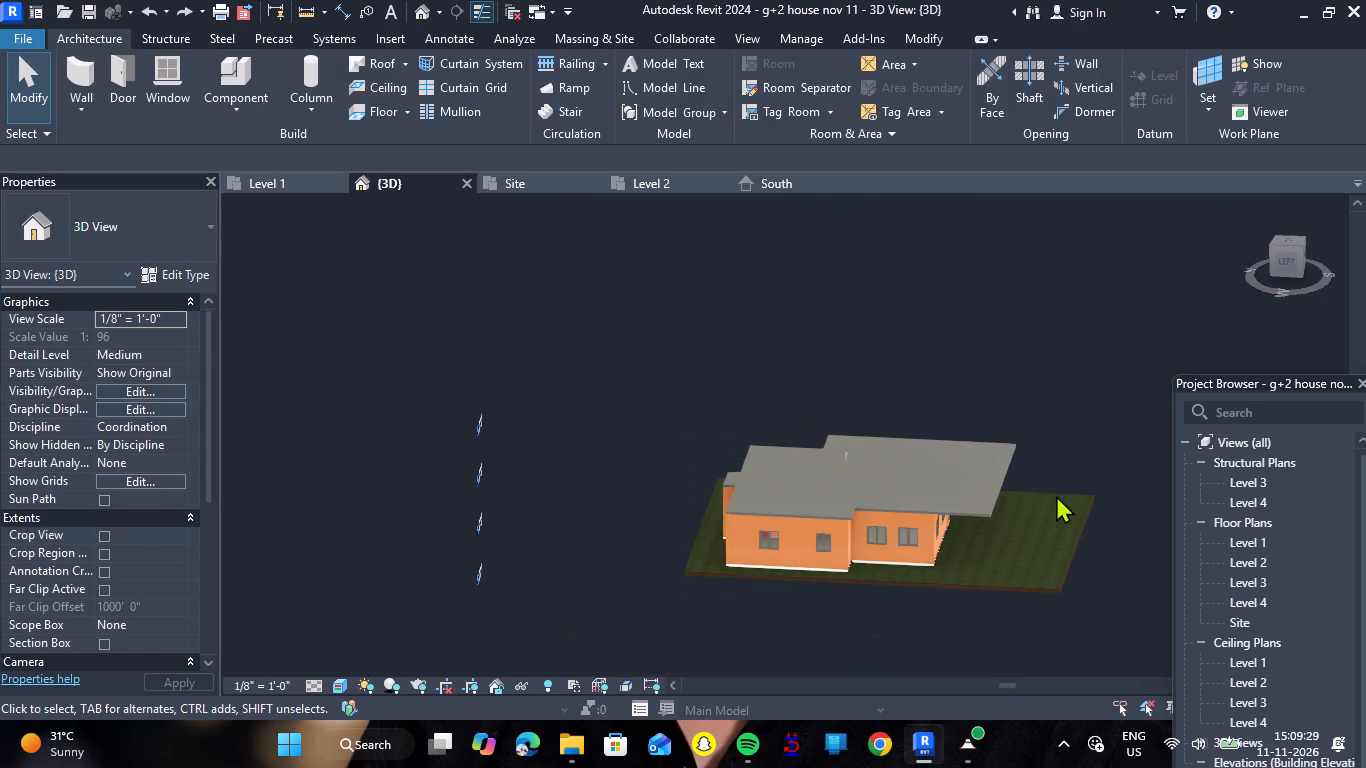
pyautogui.click(1286, 243)
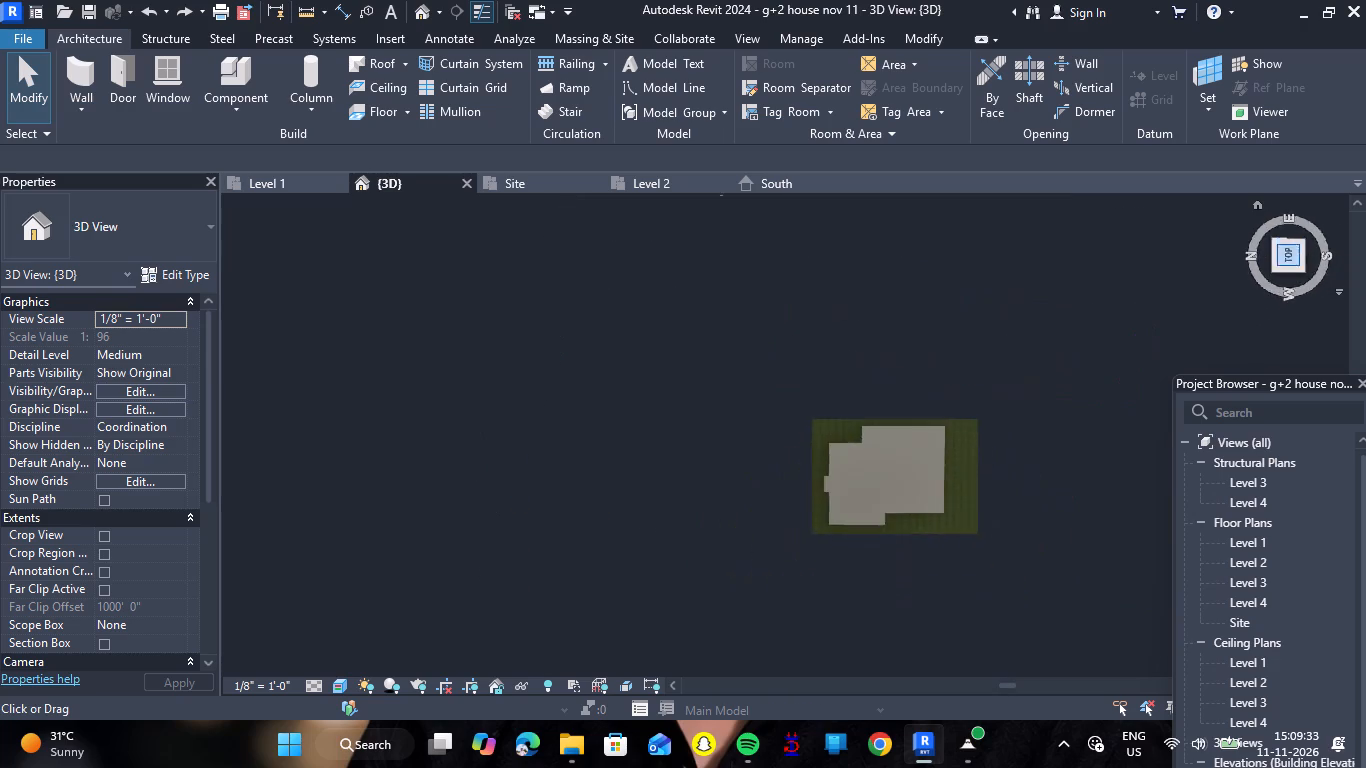
pyautogui.scroll(1, 952, 415)
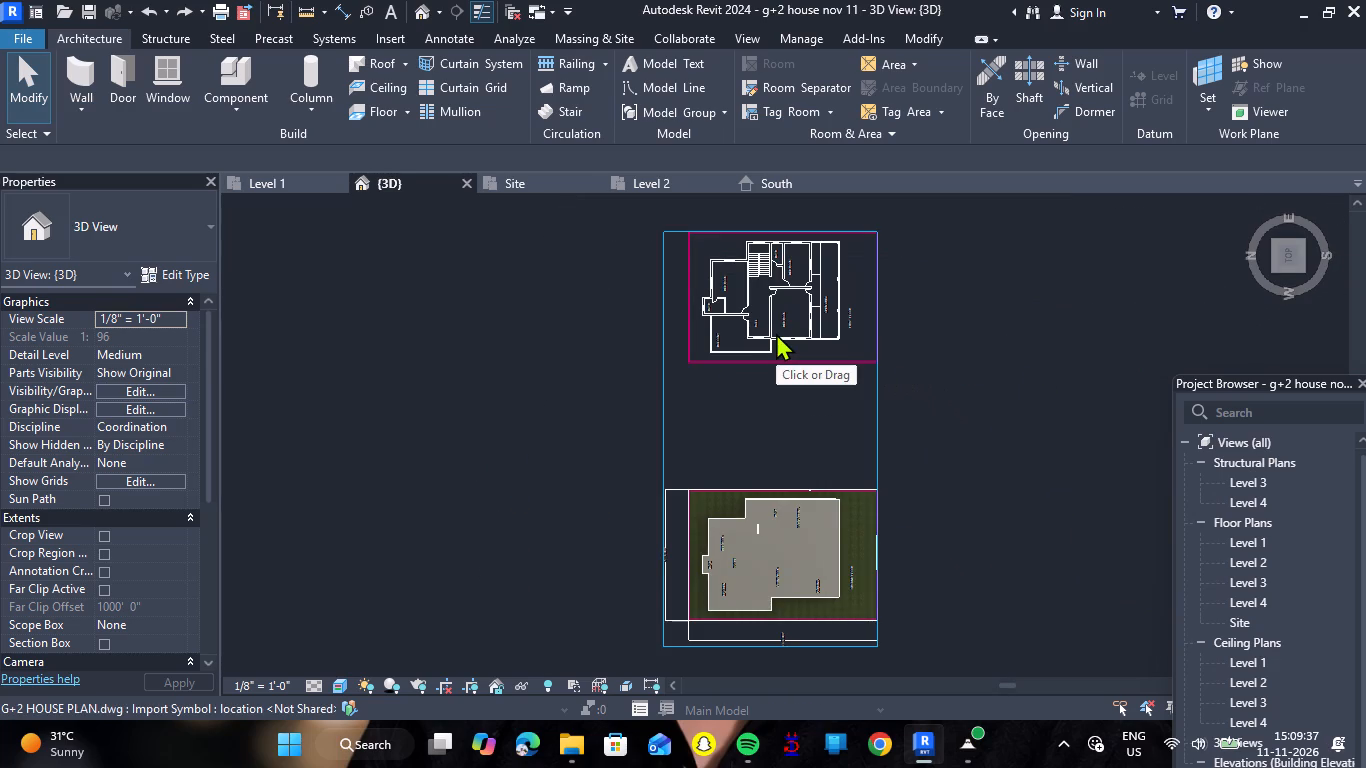
pyautogui.scroll(7, 712, 223)
pyautogui.scroll(-6, 713, 222)
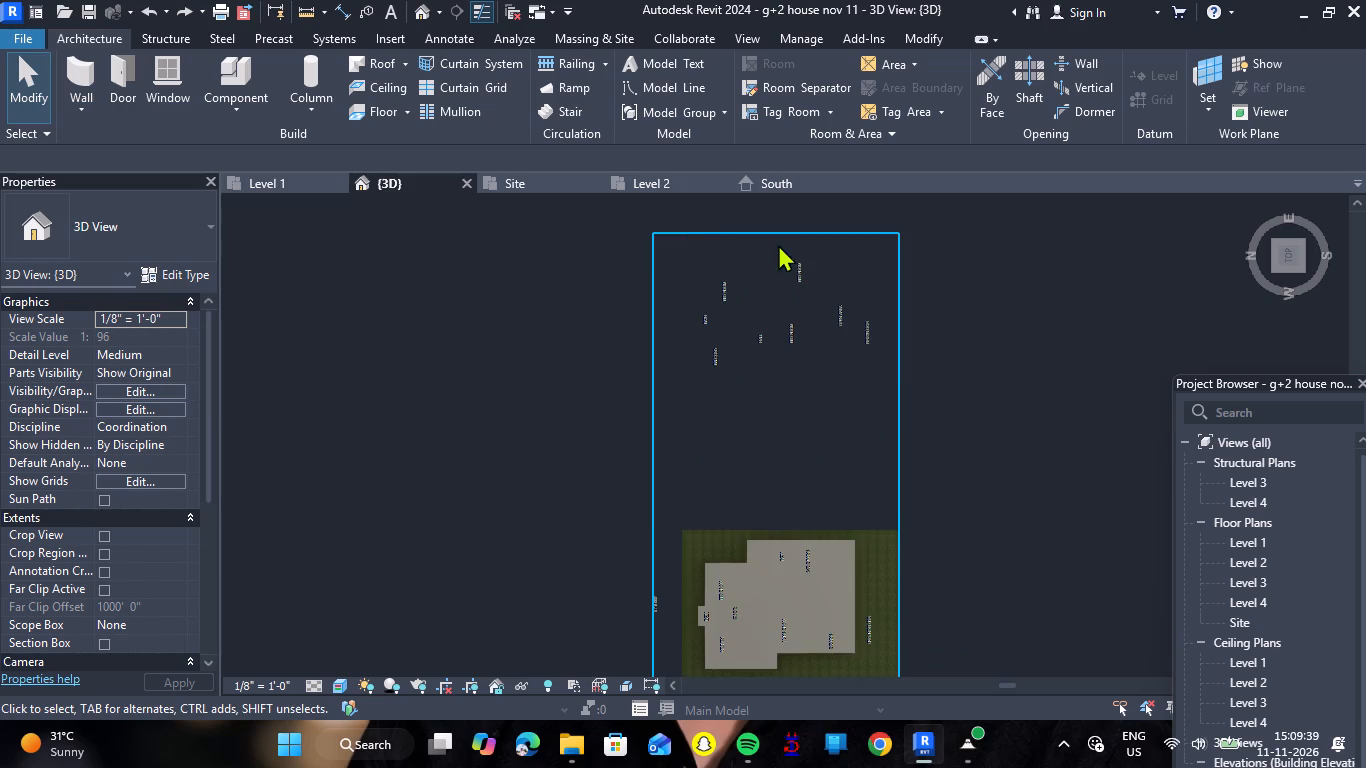
pyautogui.click(252, 175)
pyautogui.scroll(-8, 518, 359)
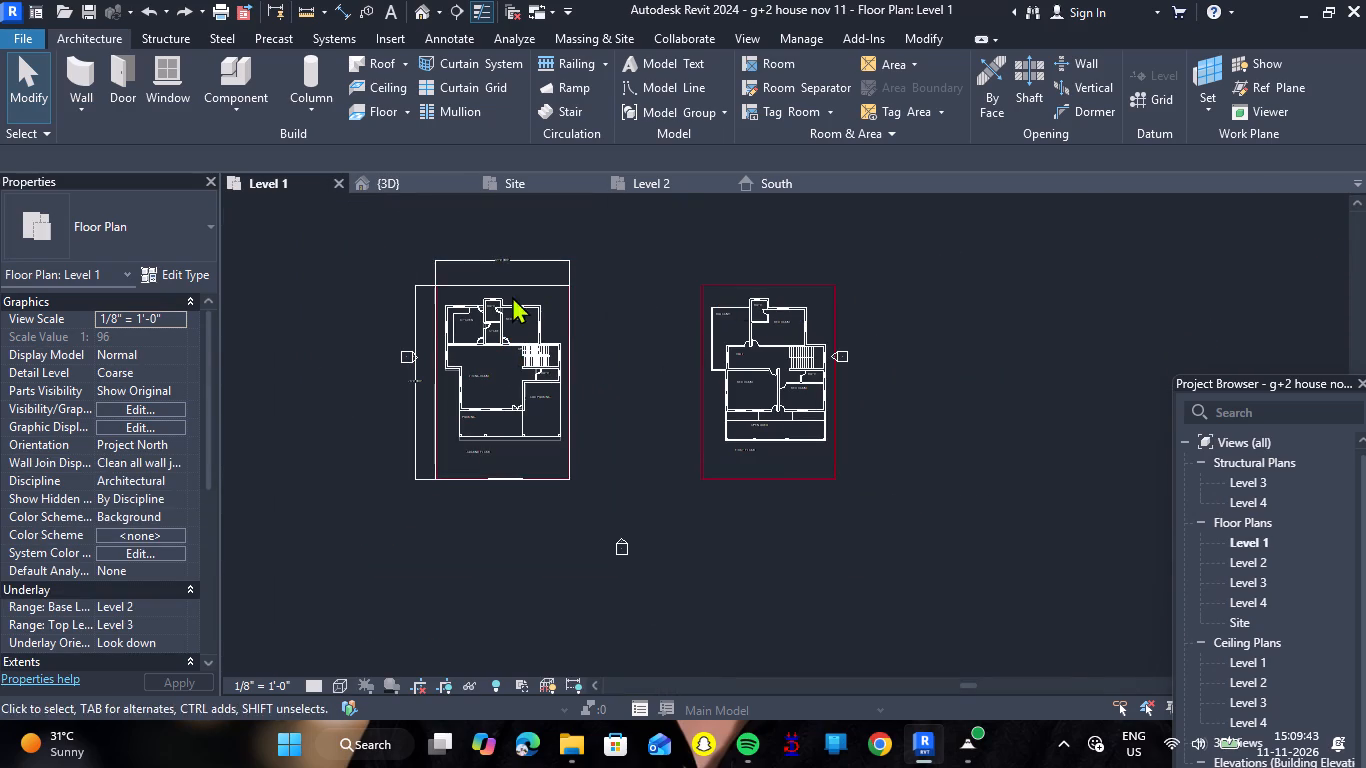
pyautogui.scroll(9, 502, 293)
pyautogui.scroll(-6, 501, 297)
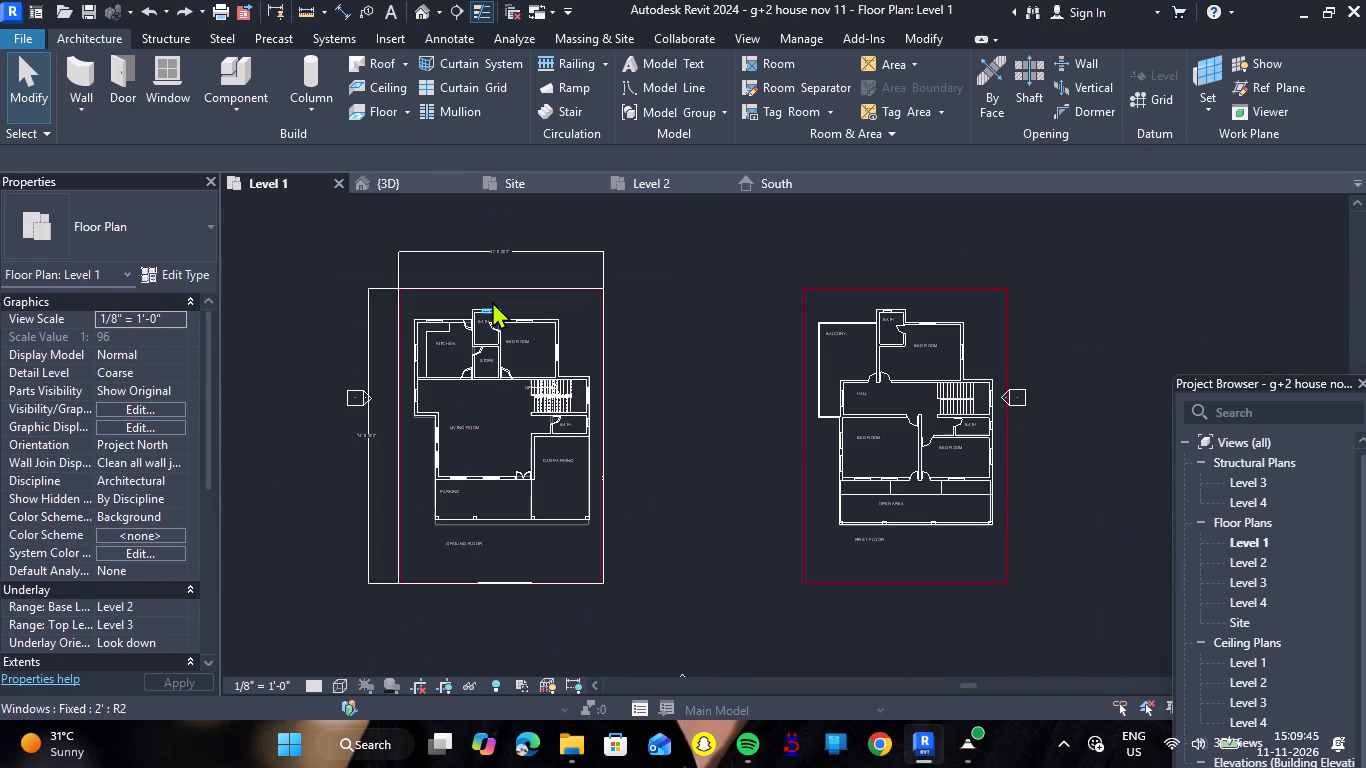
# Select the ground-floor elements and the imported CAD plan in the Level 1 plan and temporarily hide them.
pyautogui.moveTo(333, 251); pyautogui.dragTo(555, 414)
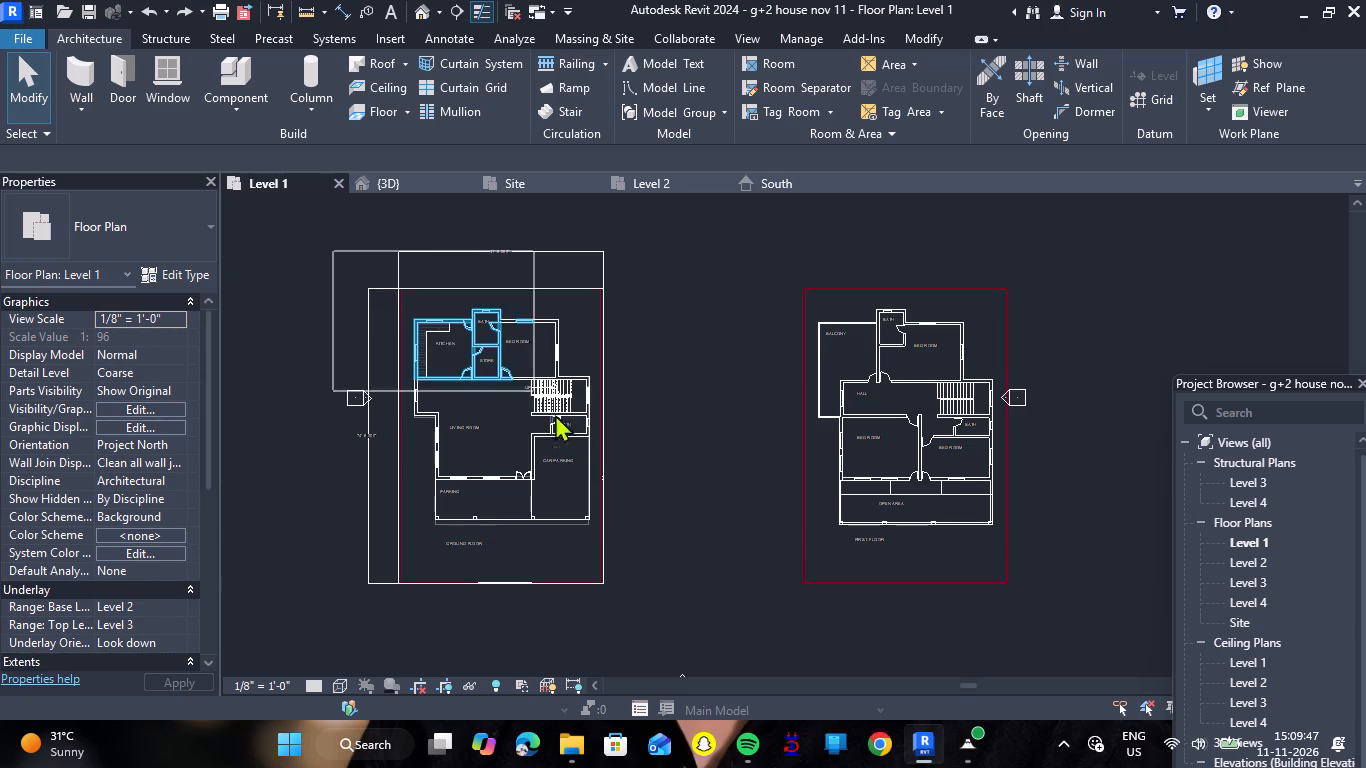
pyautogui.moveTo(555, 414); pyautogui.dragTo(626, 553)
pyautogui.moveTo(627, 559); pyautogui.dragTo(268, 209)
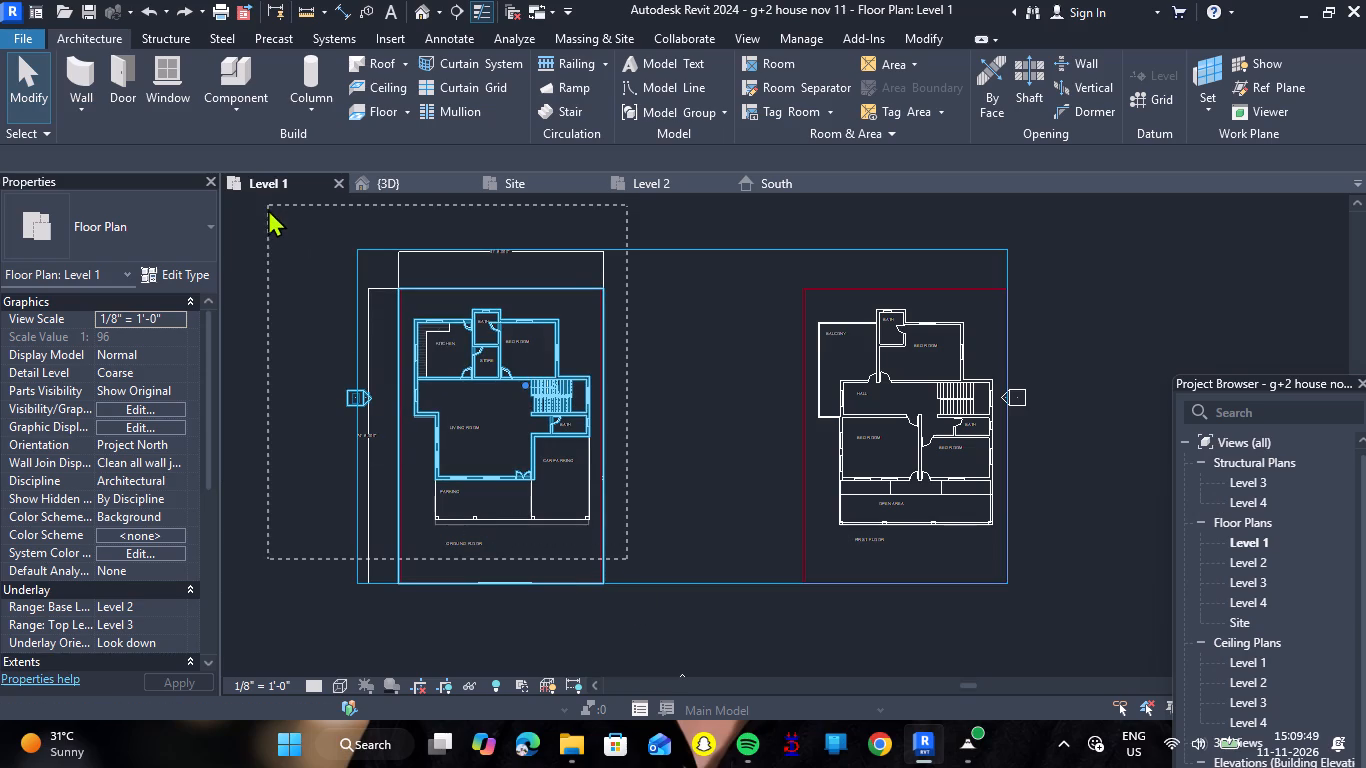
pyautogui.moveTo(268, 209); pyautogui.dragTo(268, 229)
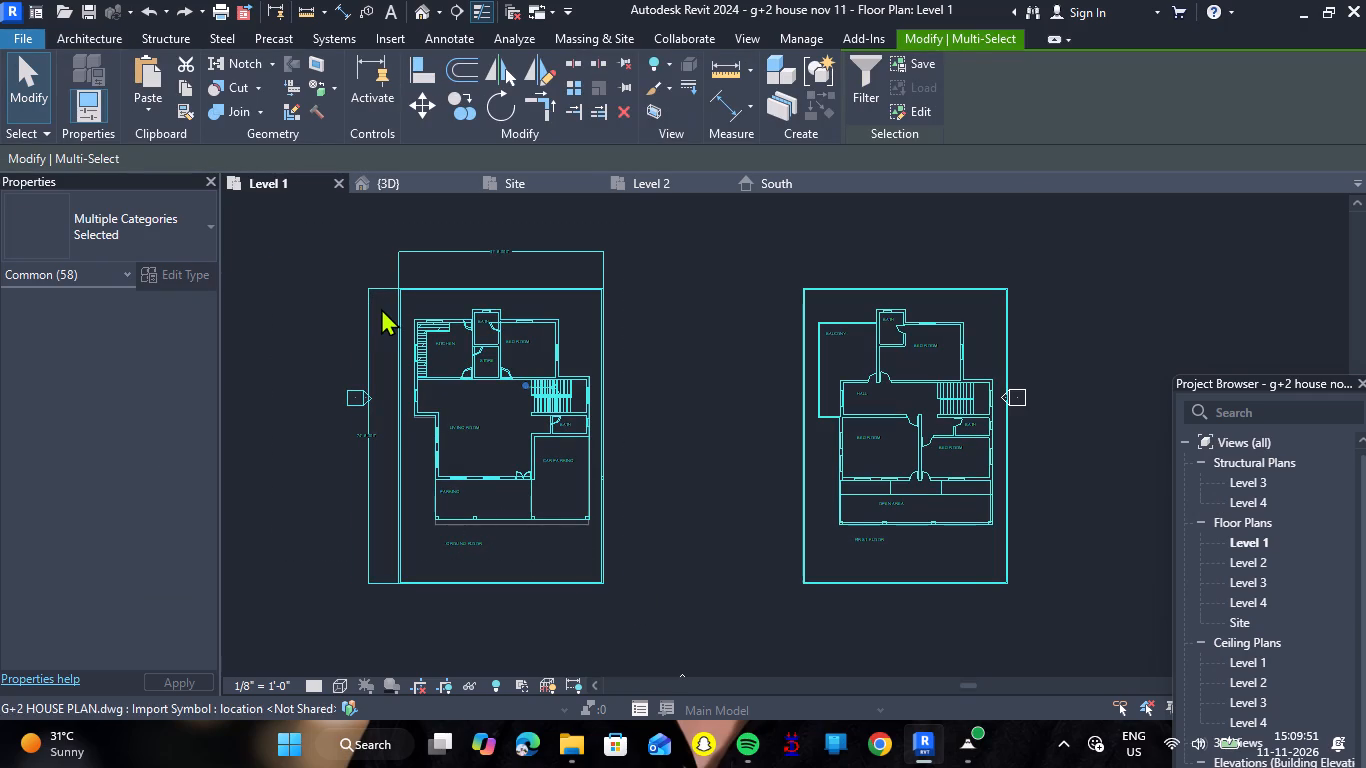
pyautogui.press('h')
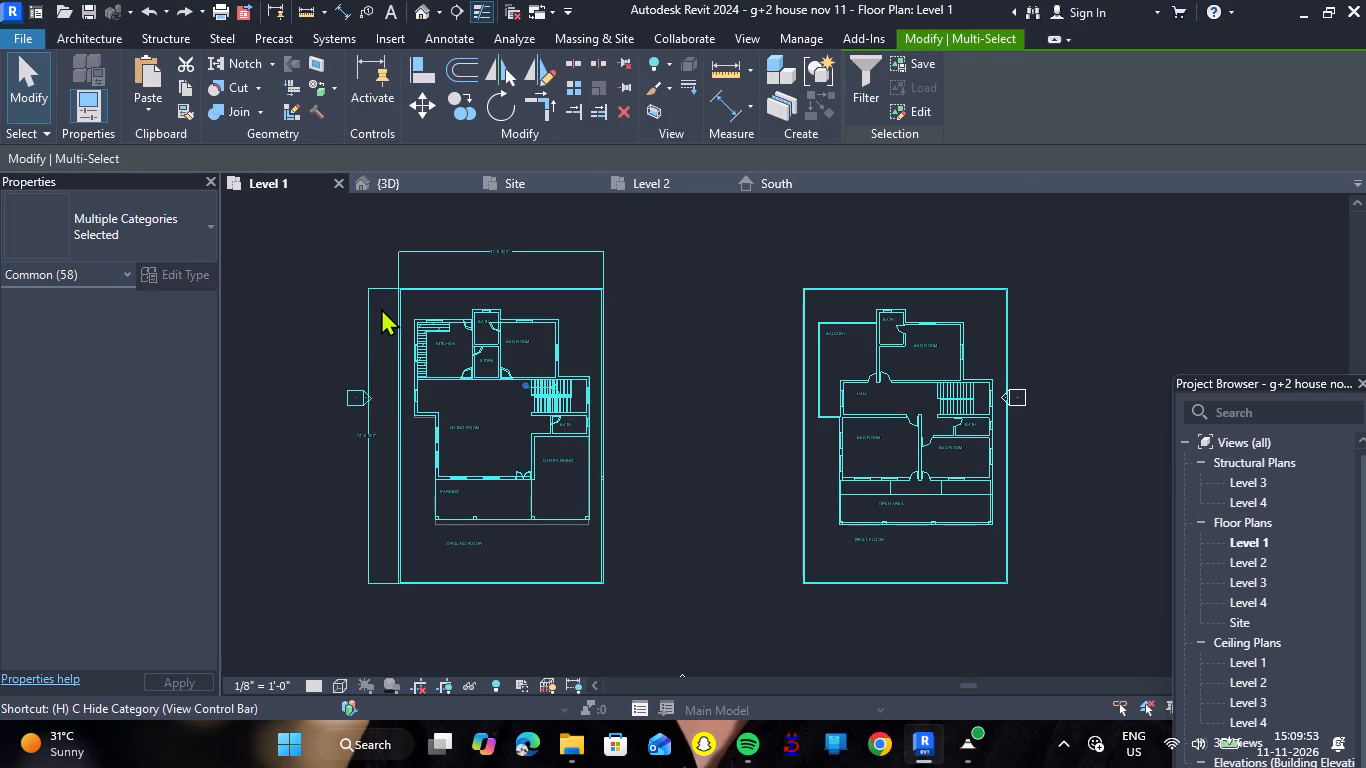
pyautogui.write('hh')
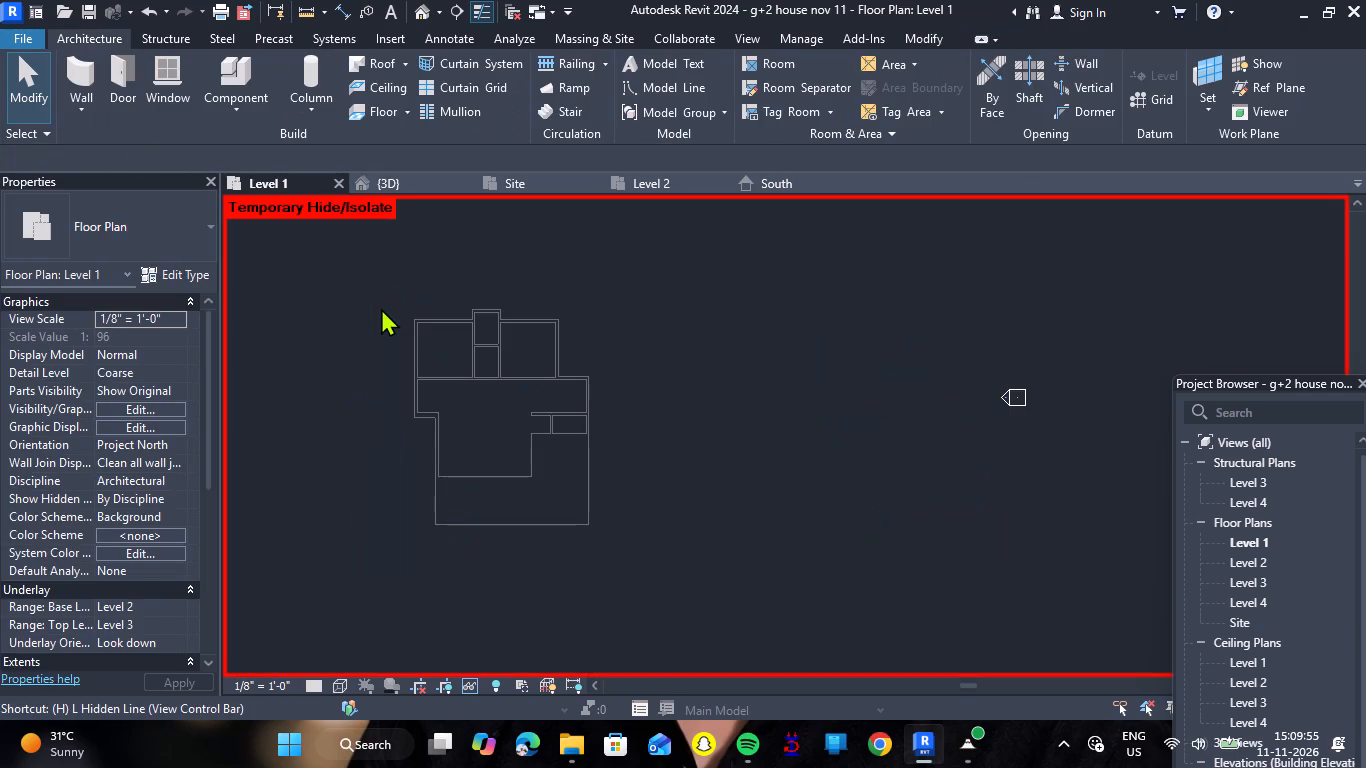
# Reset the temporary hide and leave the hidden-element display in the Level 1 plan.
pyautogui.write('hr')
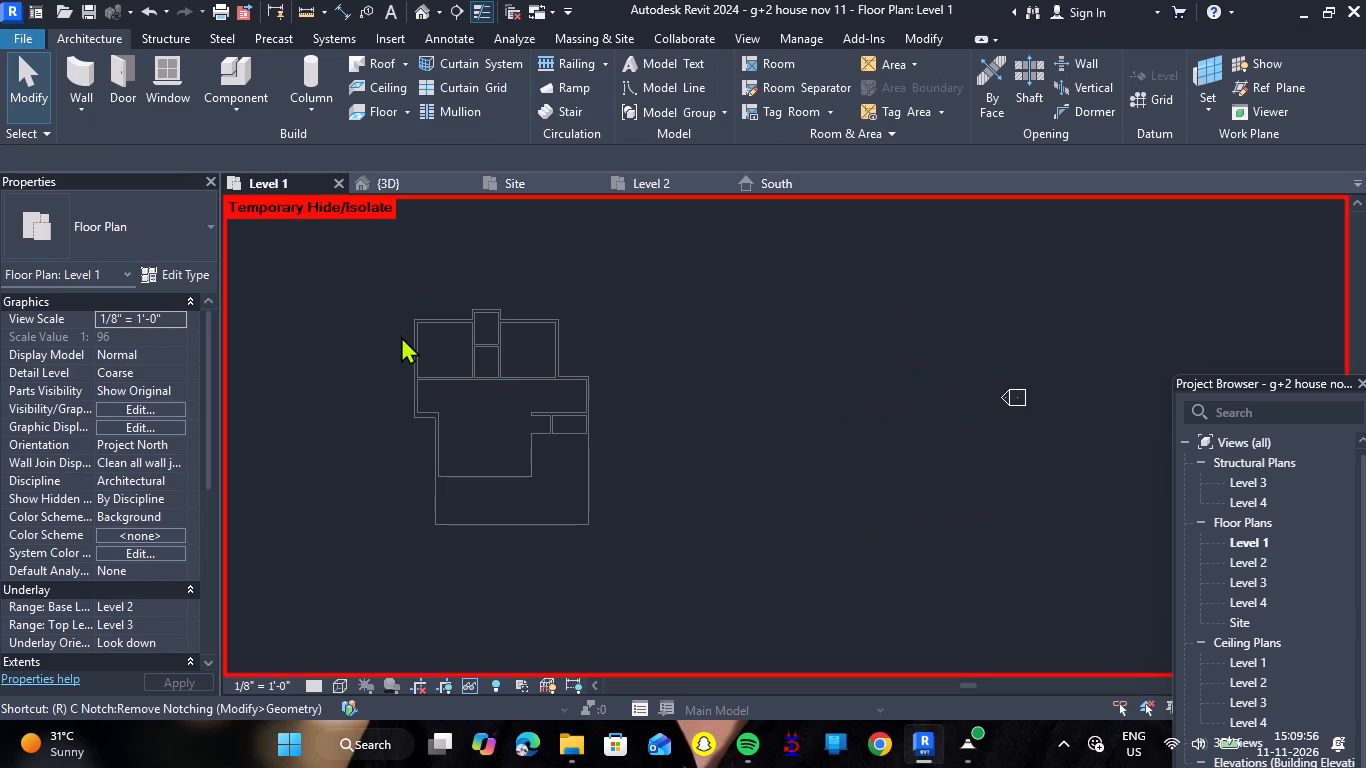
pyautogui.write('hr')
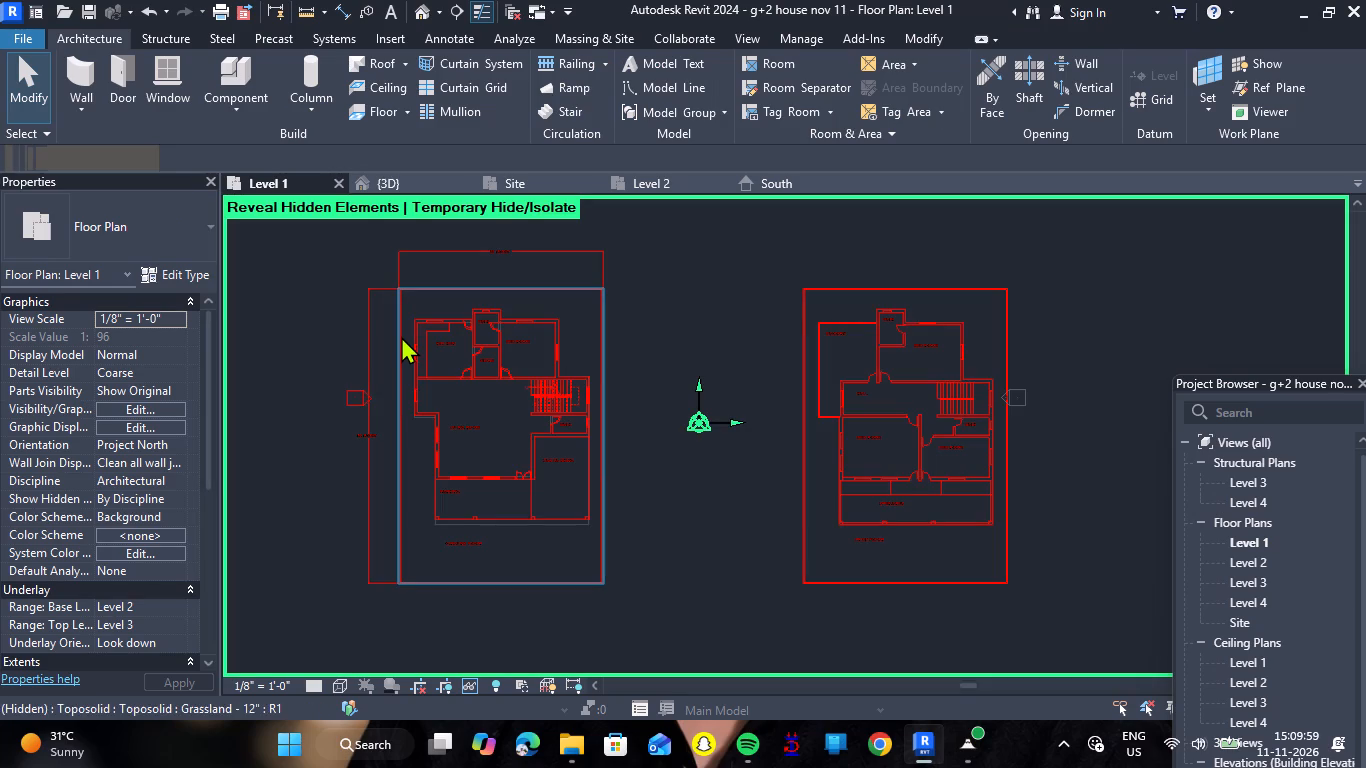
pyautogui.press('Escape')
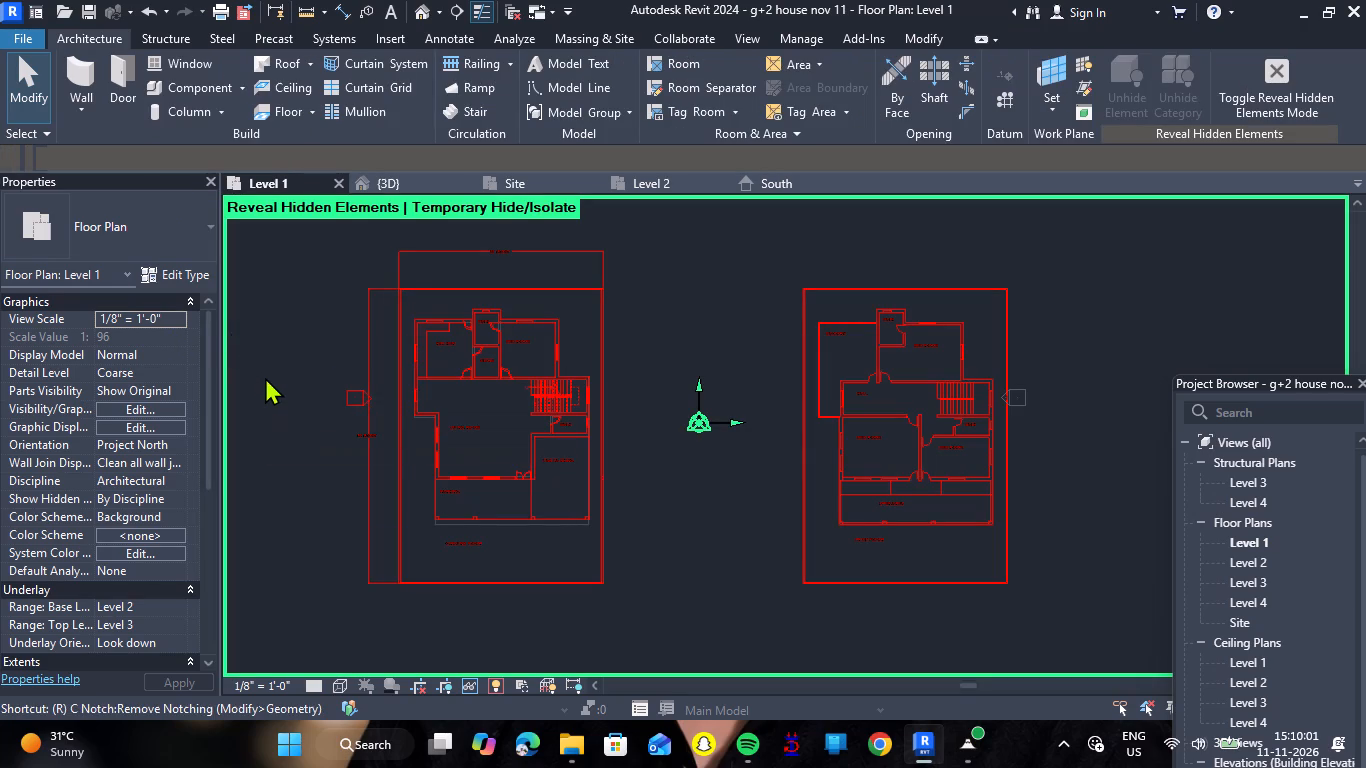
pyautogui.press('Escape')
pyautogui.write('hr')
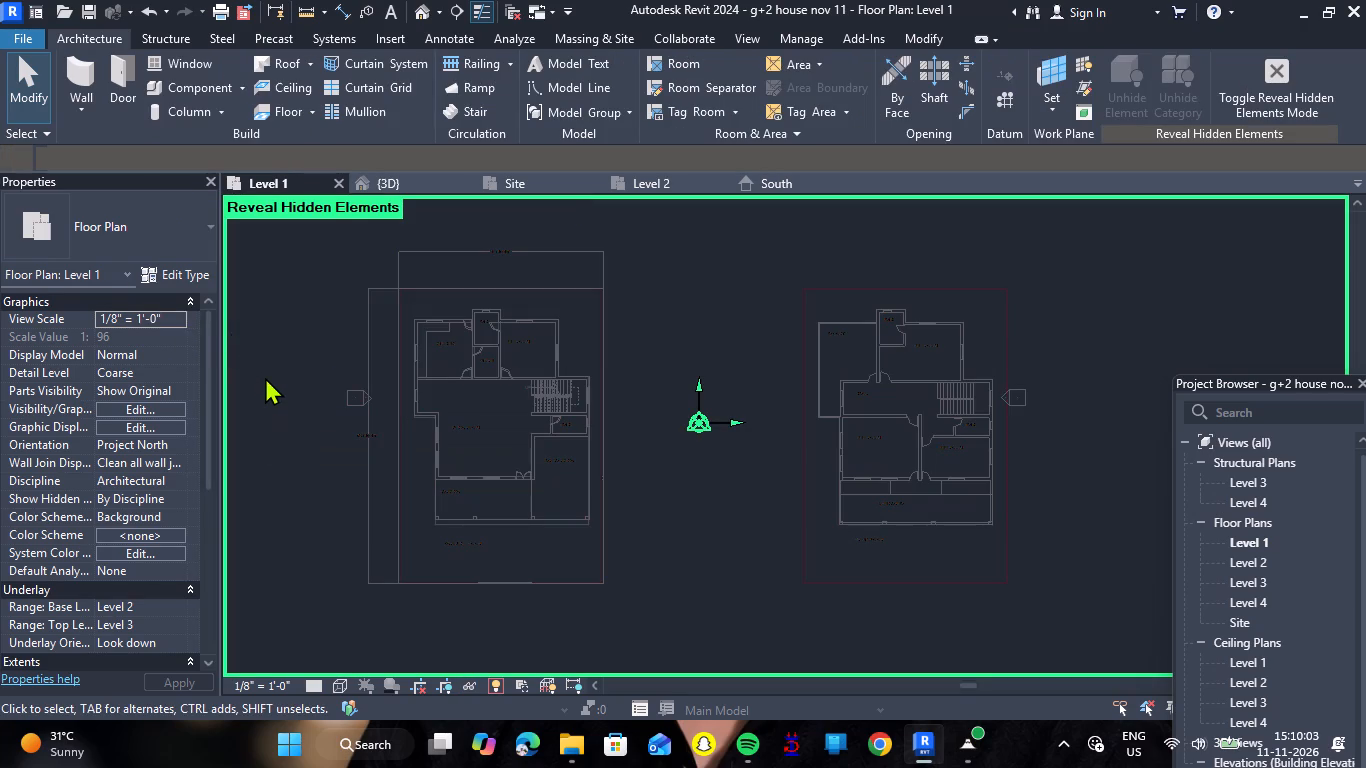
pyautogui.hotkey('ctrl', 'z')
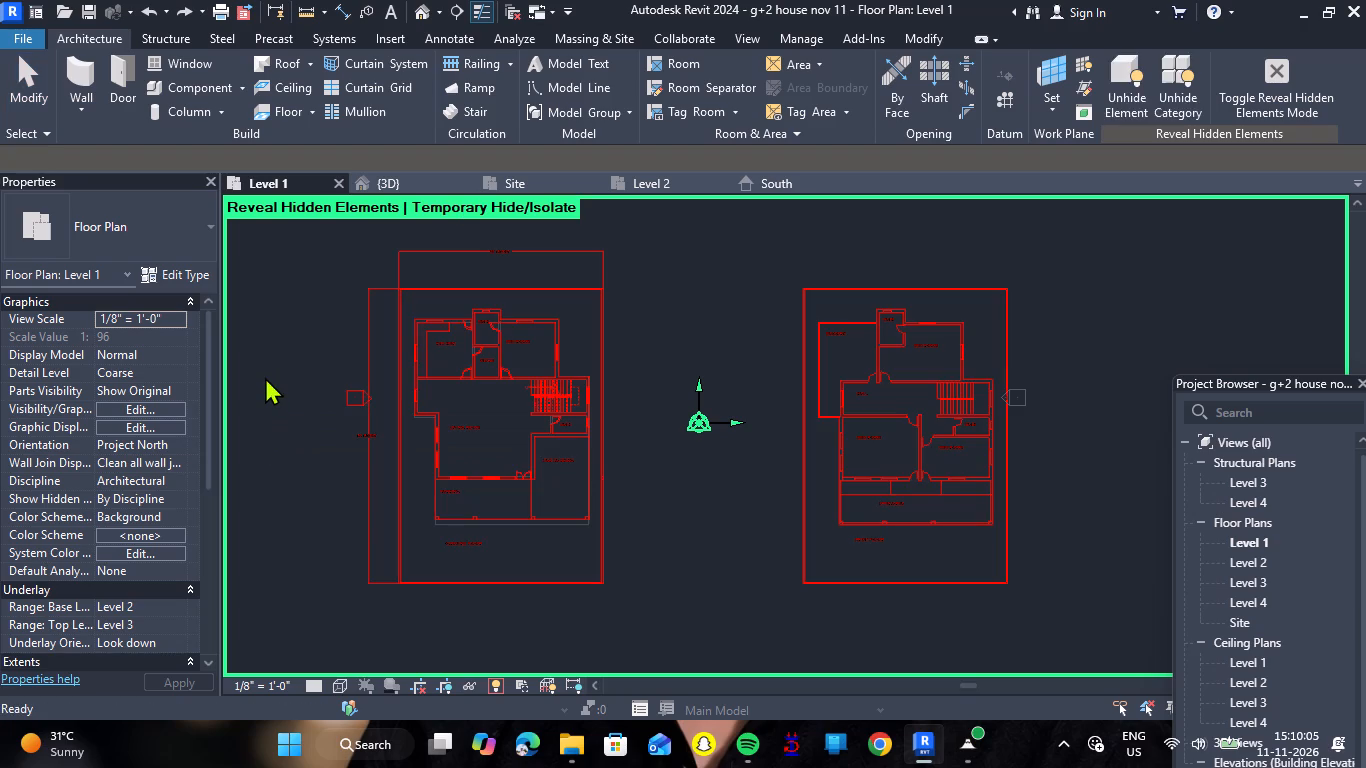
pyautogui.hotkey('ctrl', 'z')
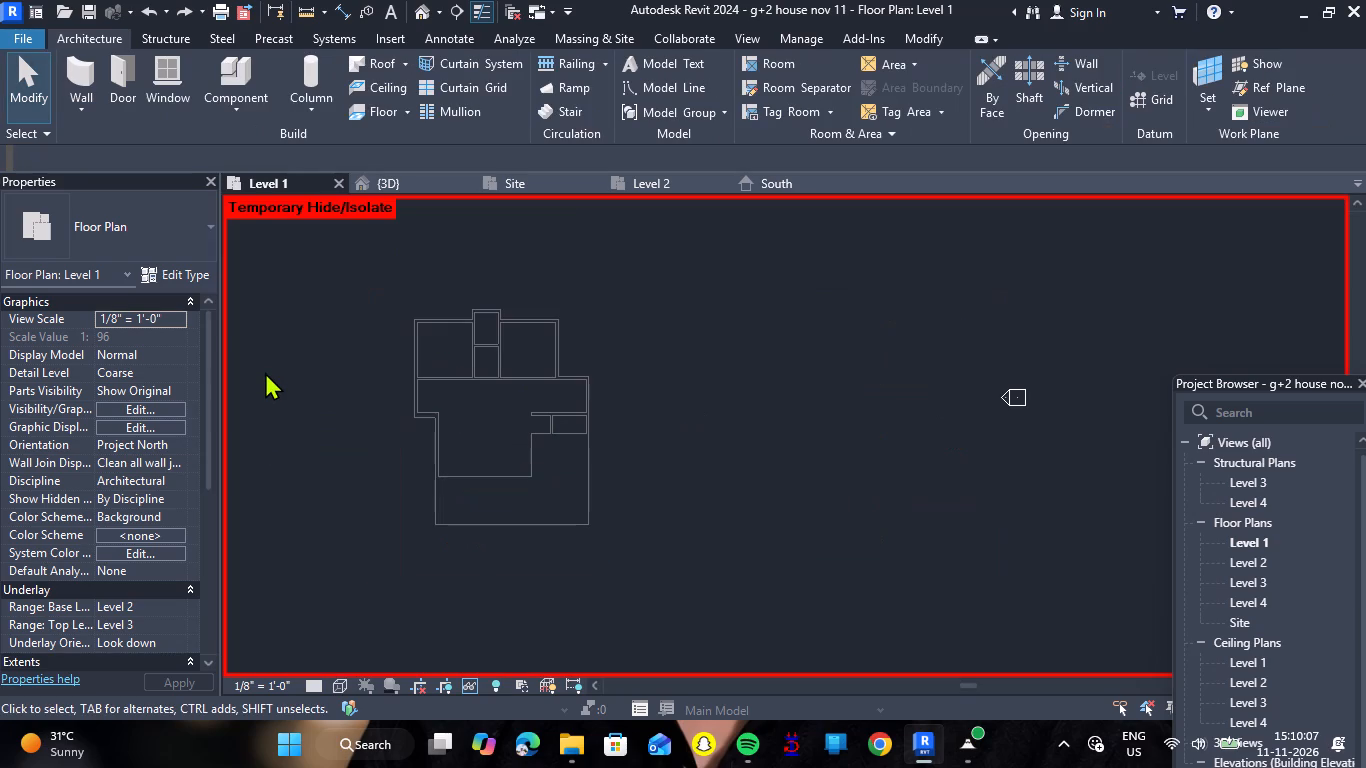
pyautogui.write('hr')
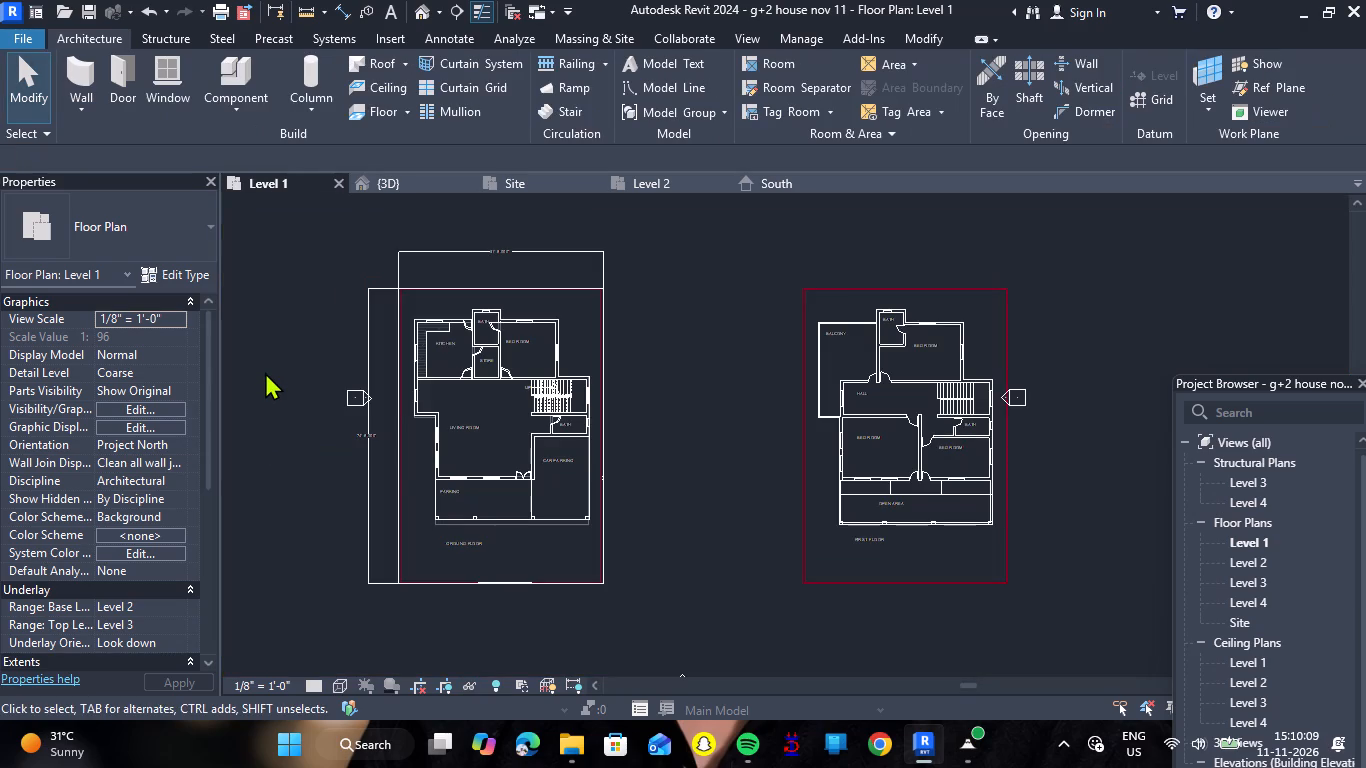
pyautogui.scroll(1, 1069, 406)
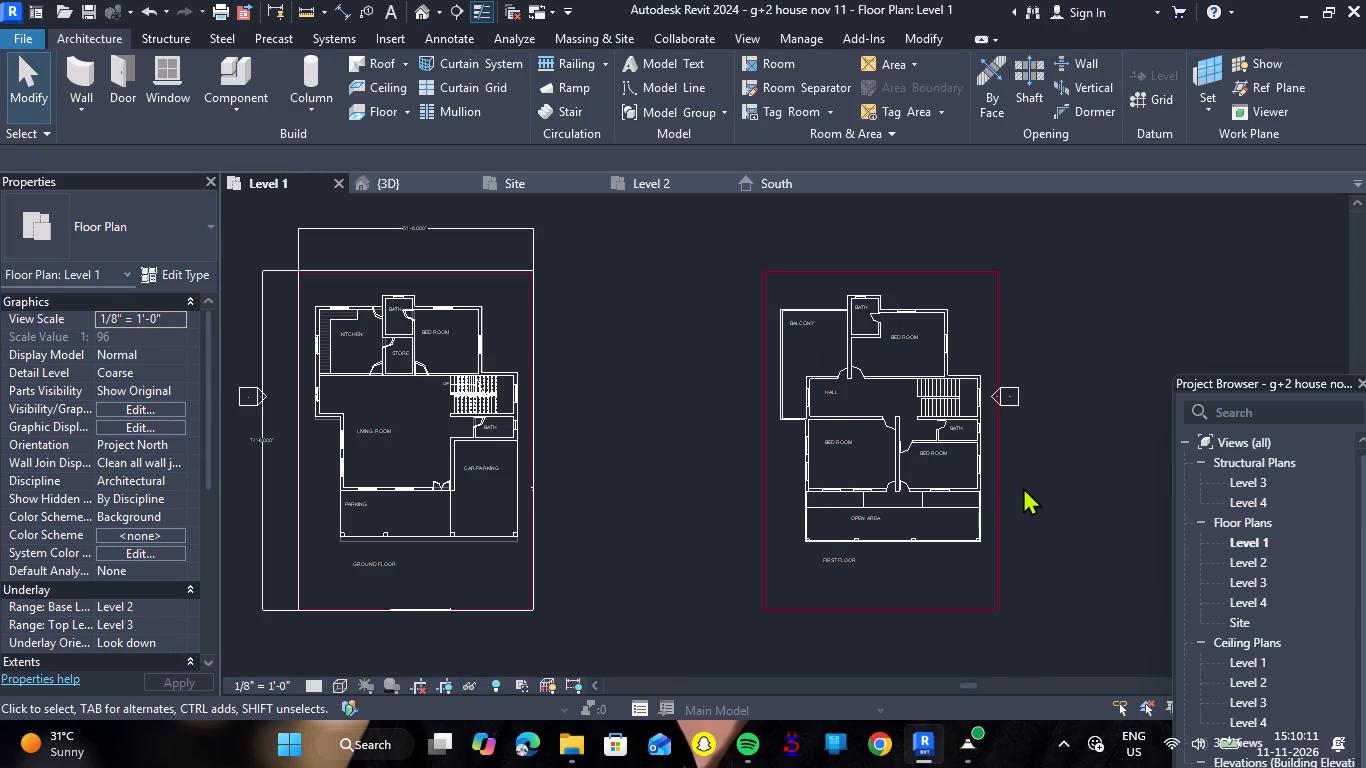
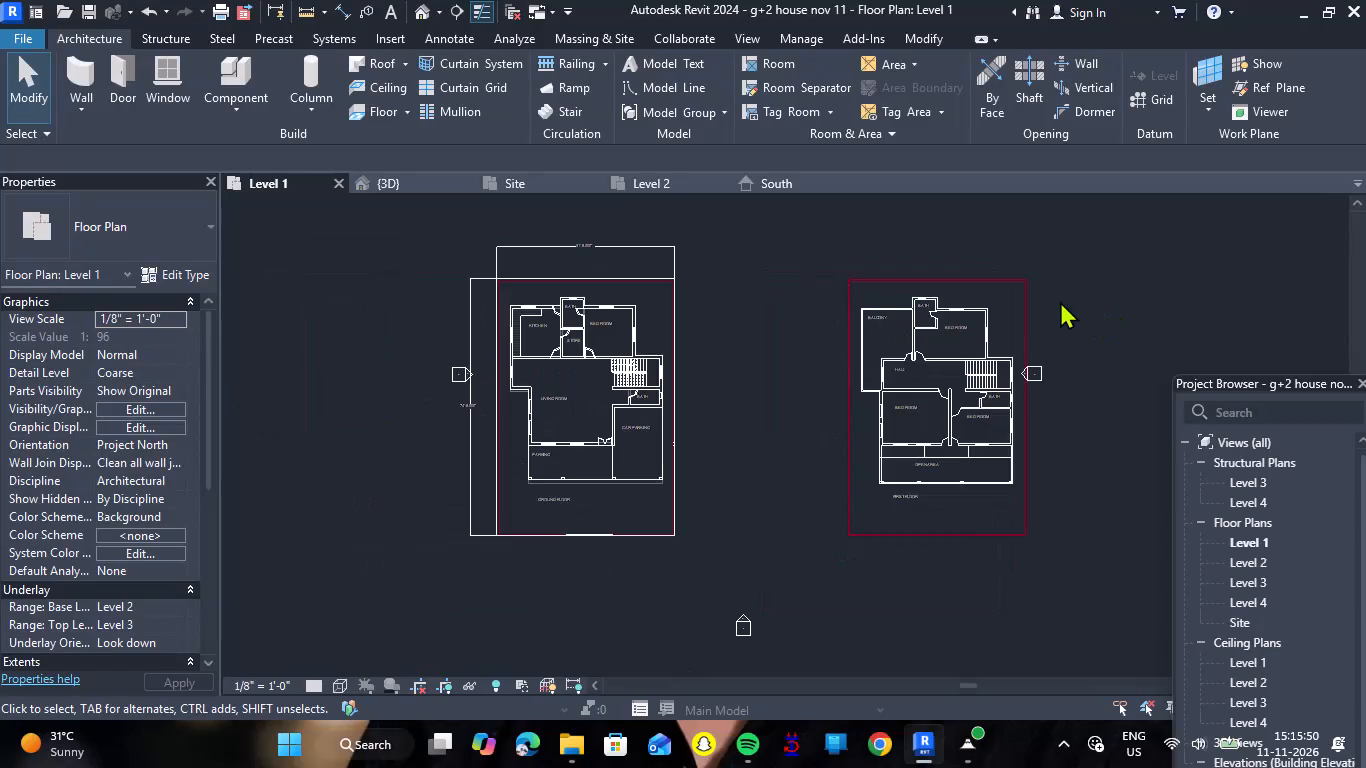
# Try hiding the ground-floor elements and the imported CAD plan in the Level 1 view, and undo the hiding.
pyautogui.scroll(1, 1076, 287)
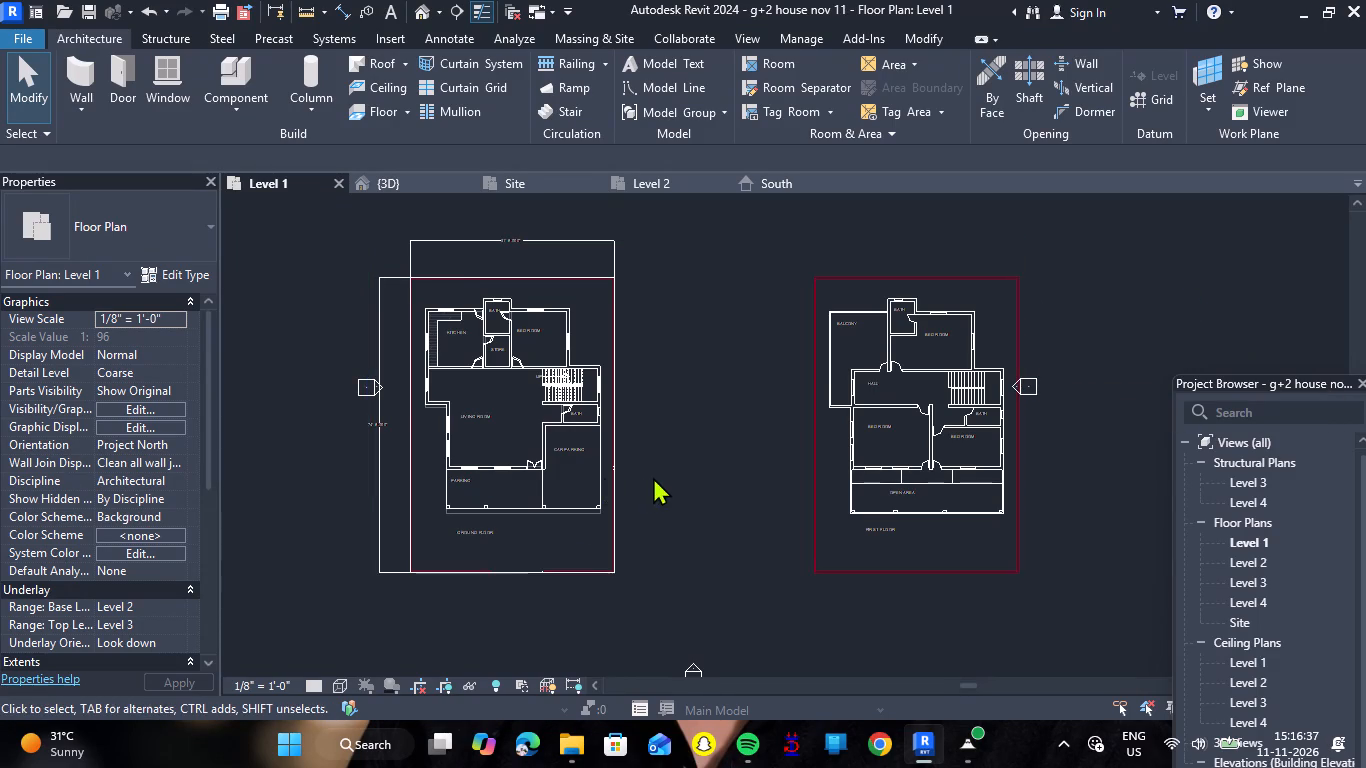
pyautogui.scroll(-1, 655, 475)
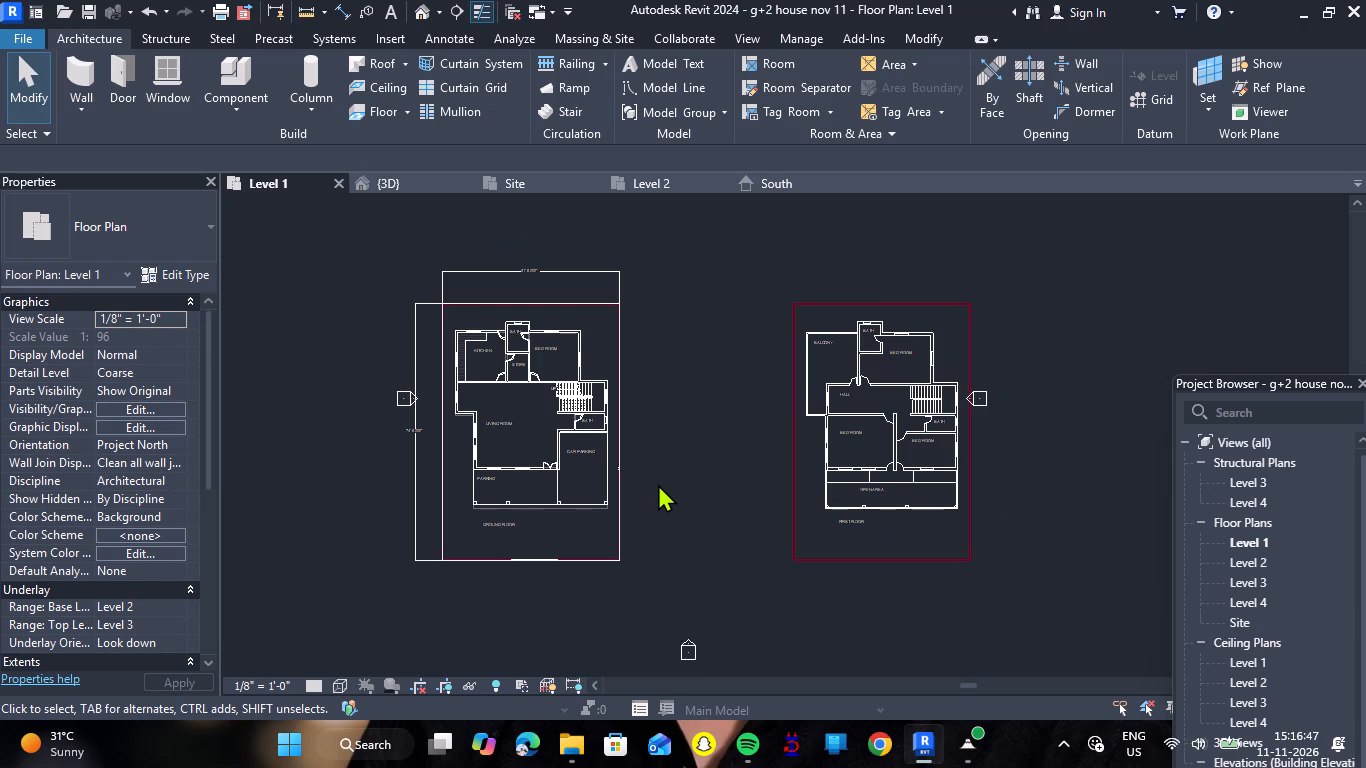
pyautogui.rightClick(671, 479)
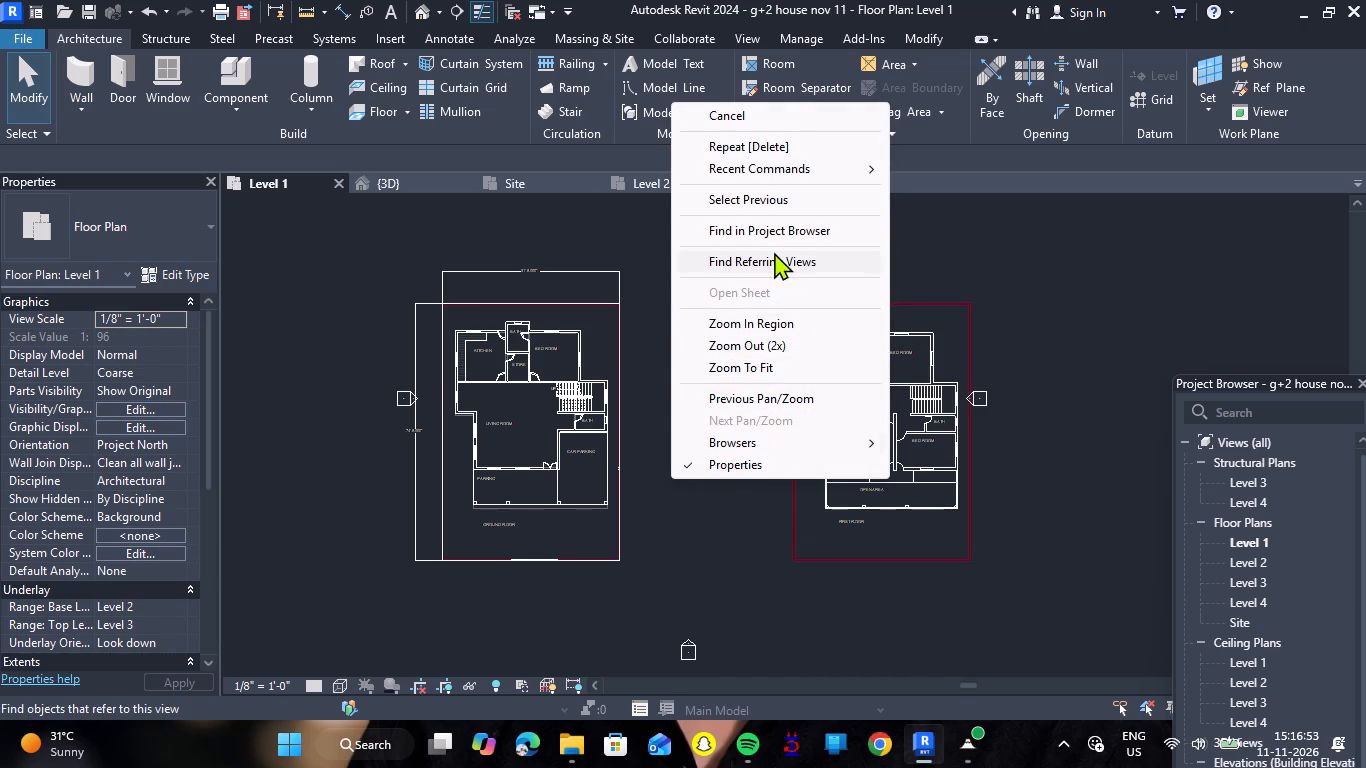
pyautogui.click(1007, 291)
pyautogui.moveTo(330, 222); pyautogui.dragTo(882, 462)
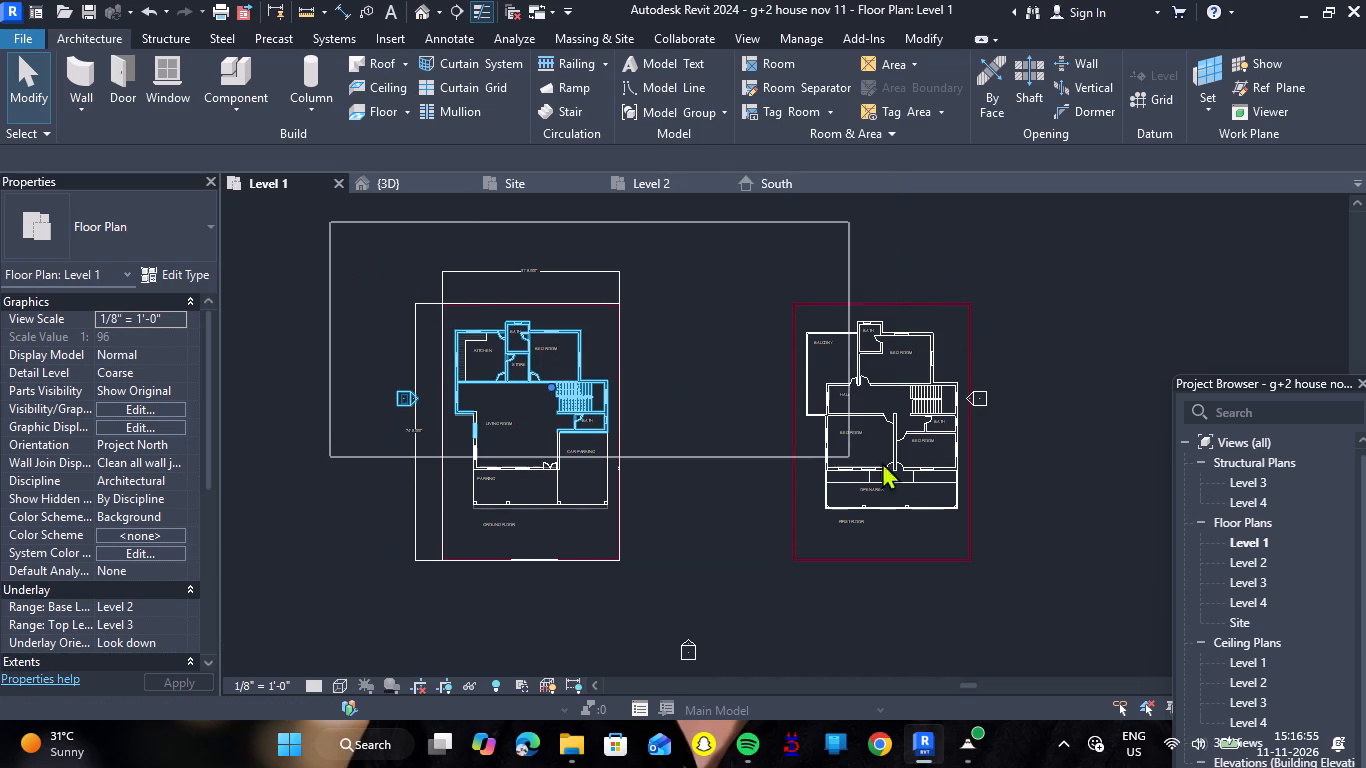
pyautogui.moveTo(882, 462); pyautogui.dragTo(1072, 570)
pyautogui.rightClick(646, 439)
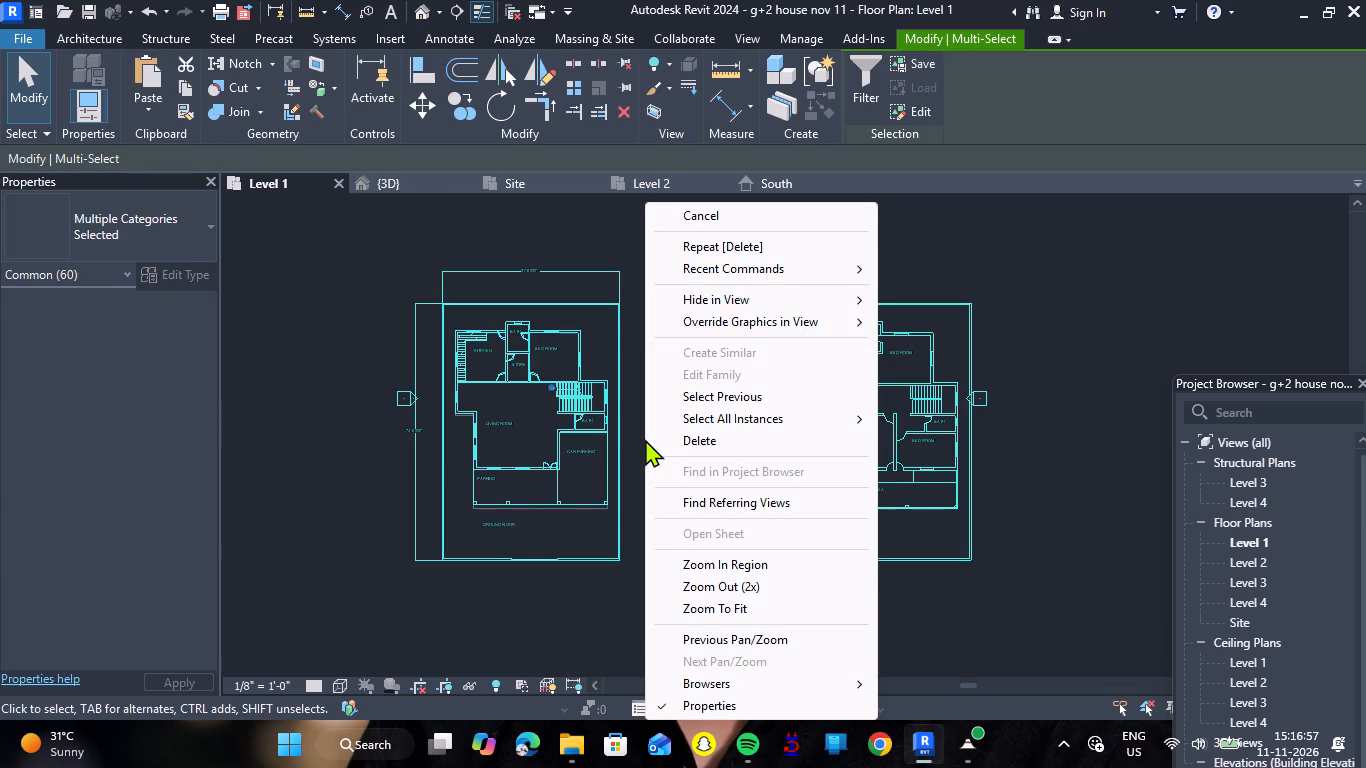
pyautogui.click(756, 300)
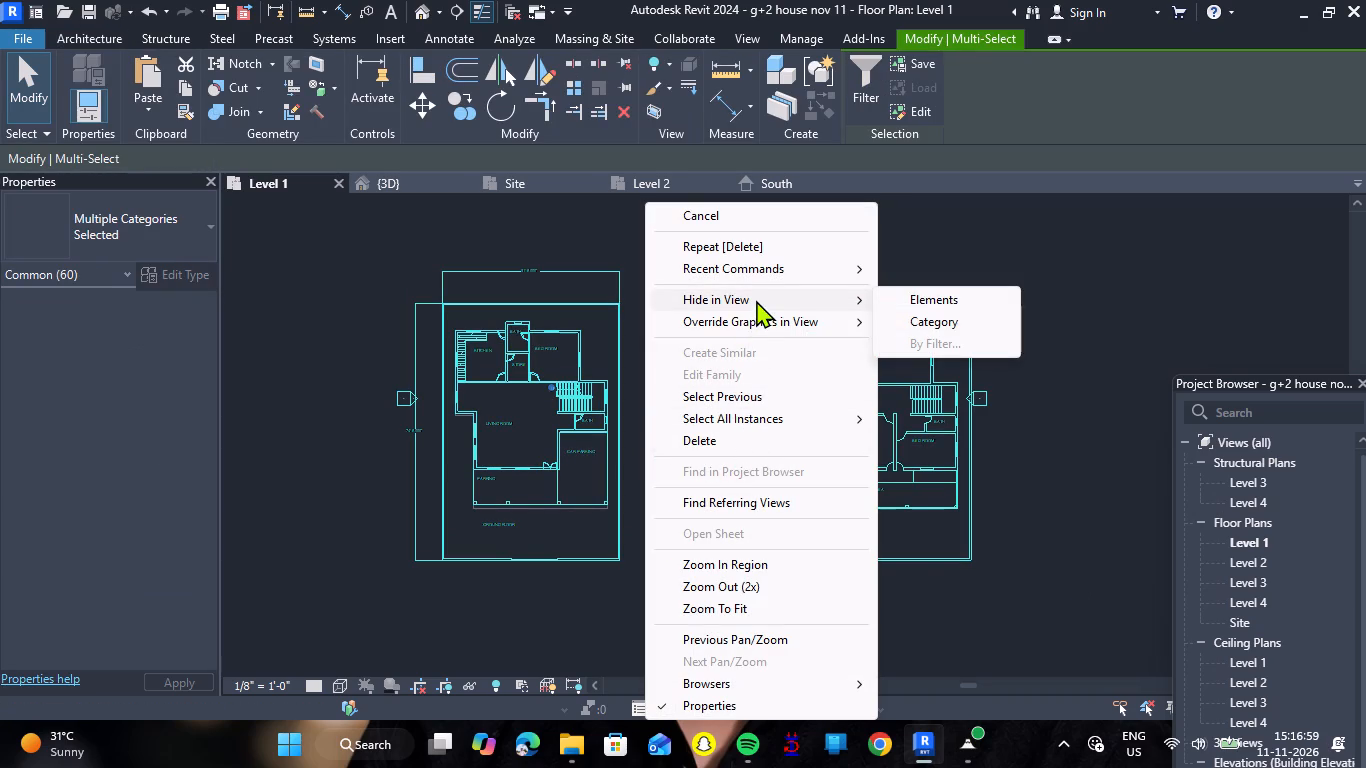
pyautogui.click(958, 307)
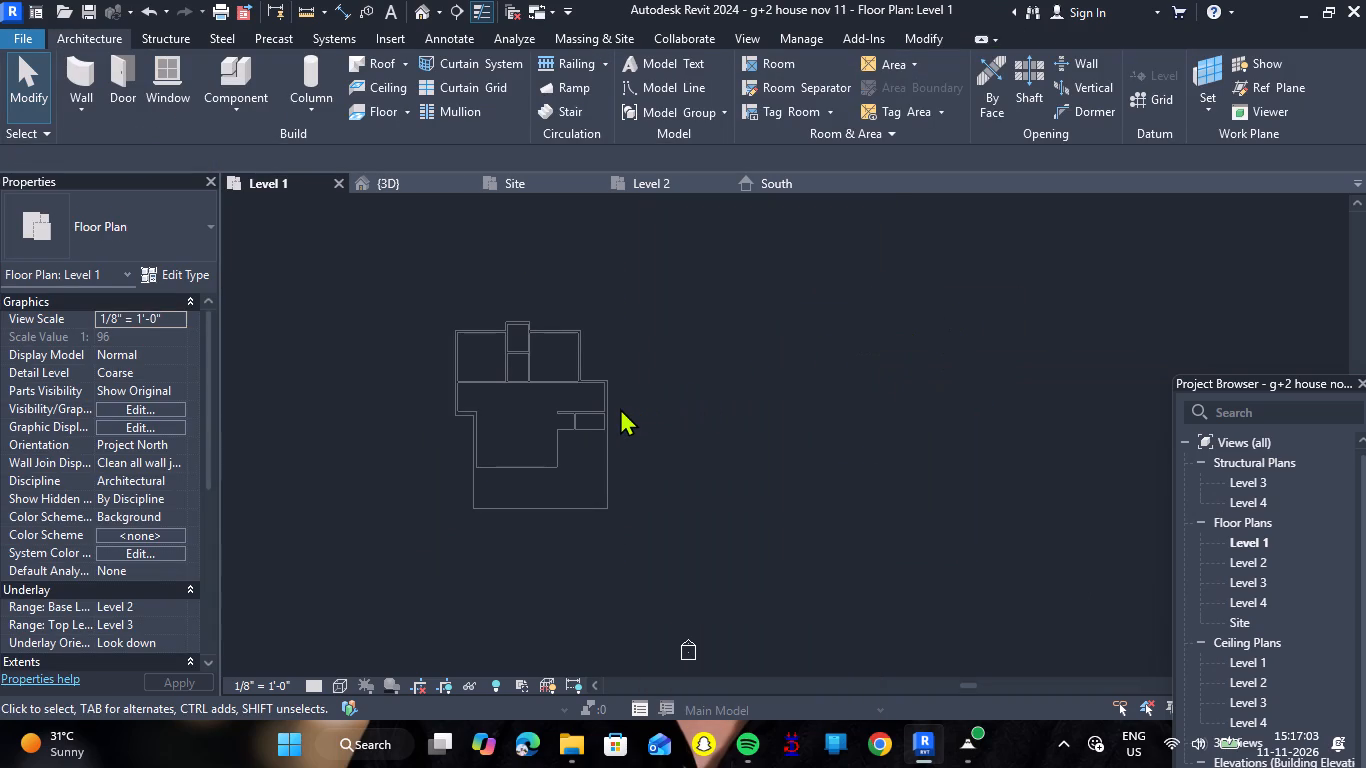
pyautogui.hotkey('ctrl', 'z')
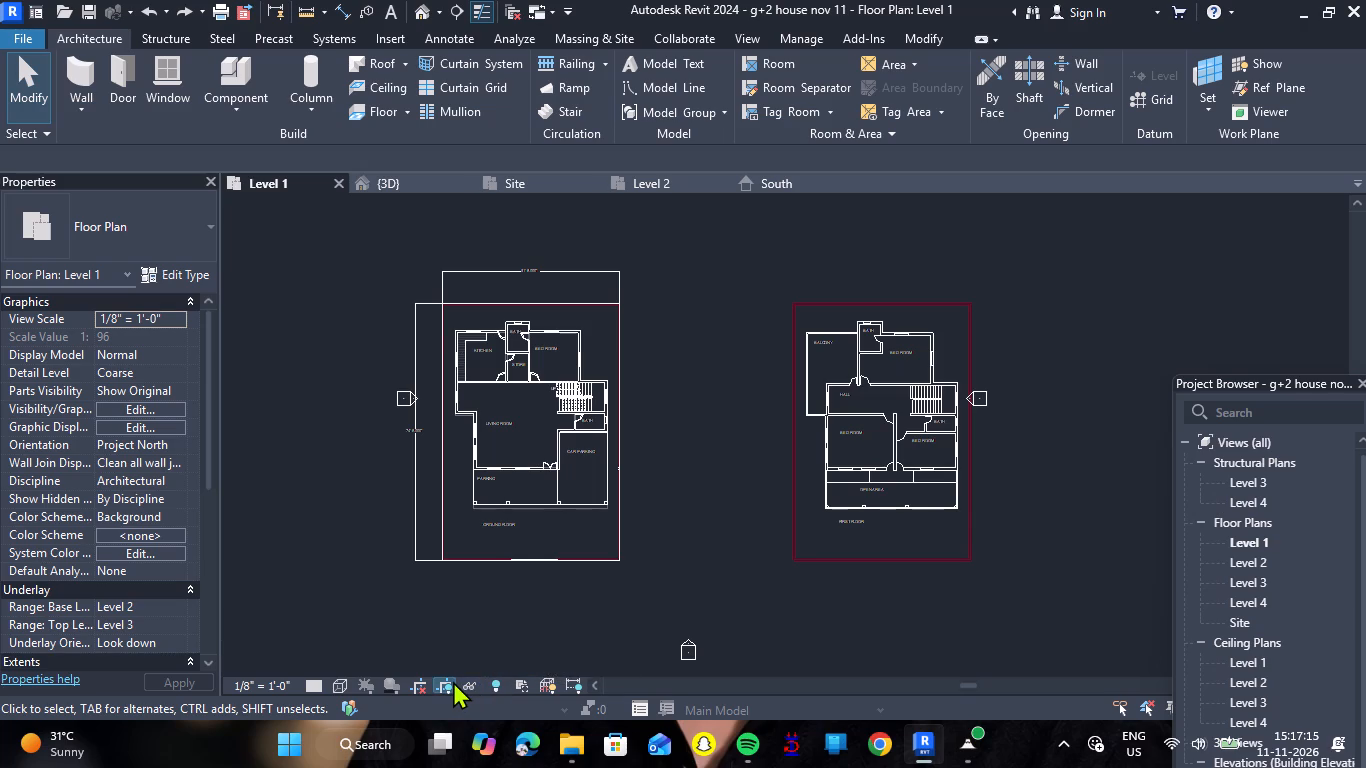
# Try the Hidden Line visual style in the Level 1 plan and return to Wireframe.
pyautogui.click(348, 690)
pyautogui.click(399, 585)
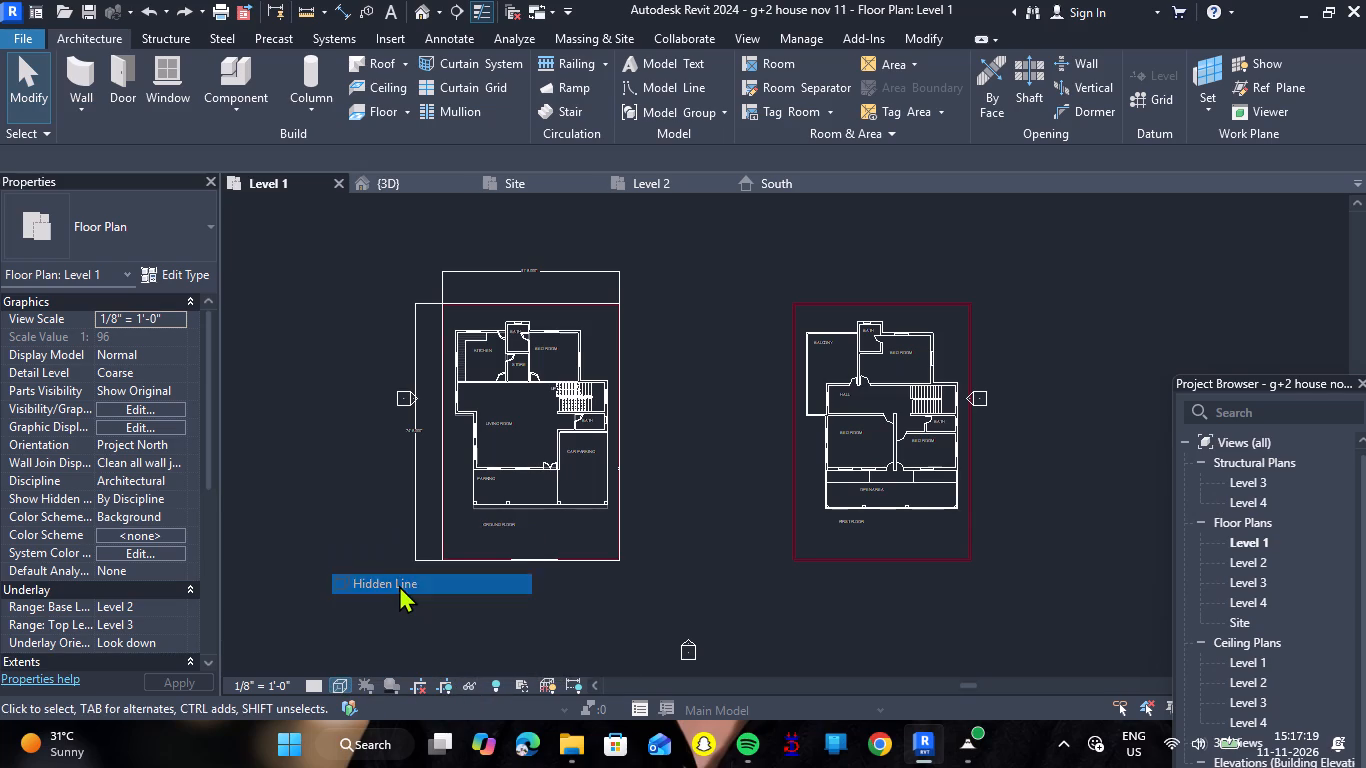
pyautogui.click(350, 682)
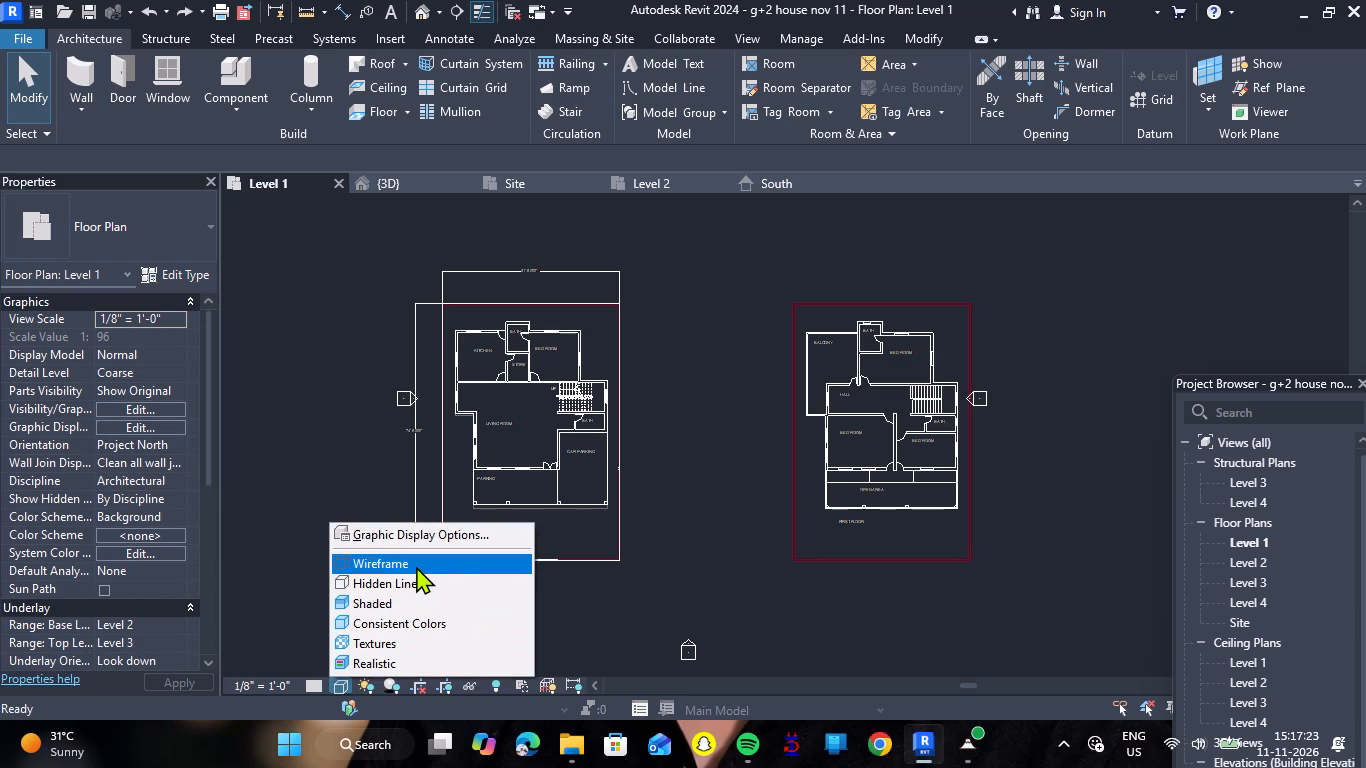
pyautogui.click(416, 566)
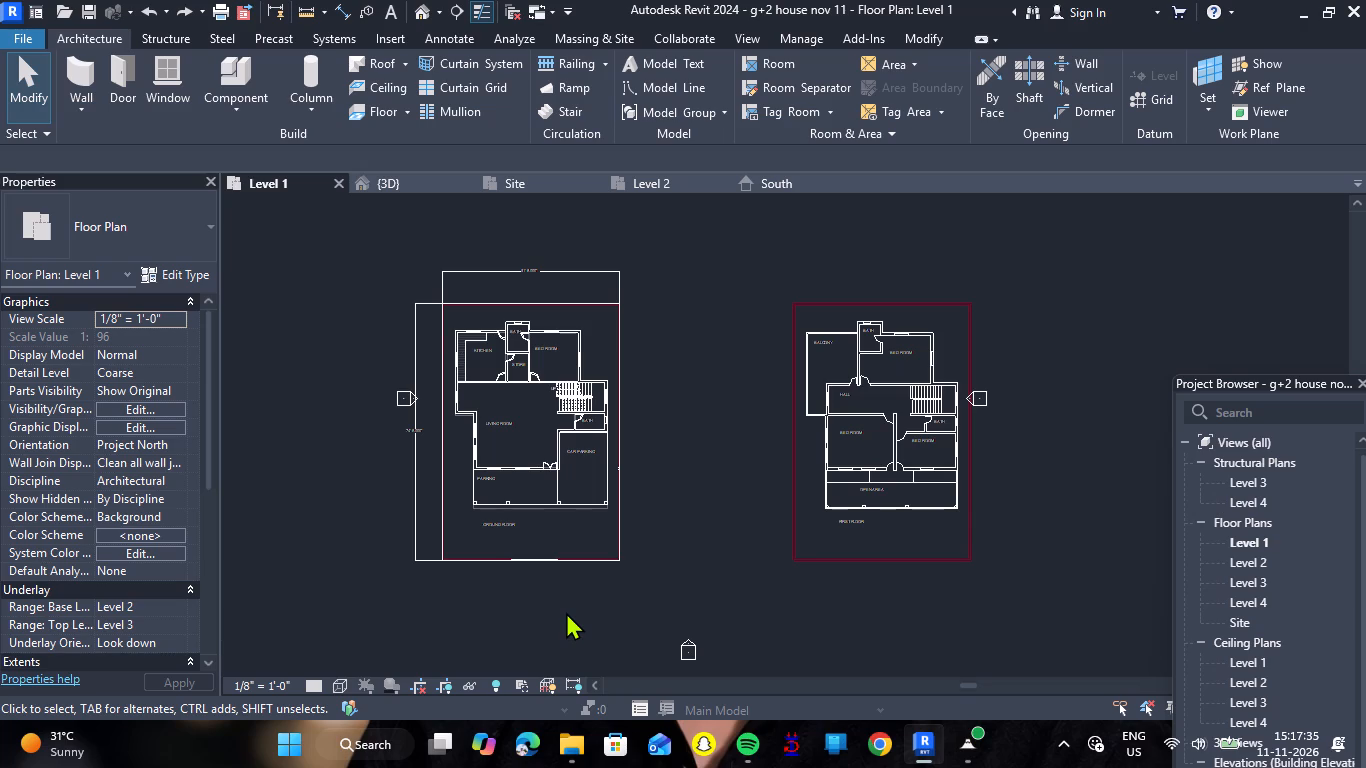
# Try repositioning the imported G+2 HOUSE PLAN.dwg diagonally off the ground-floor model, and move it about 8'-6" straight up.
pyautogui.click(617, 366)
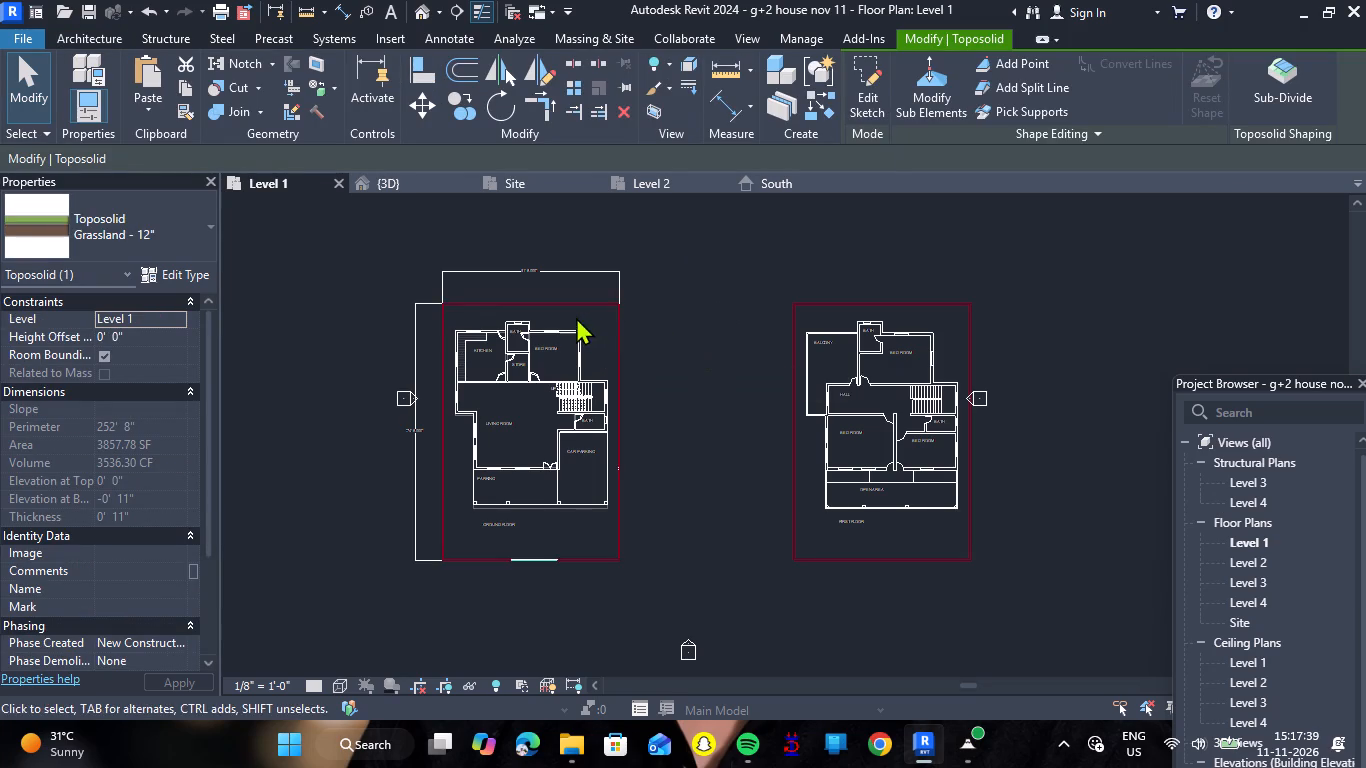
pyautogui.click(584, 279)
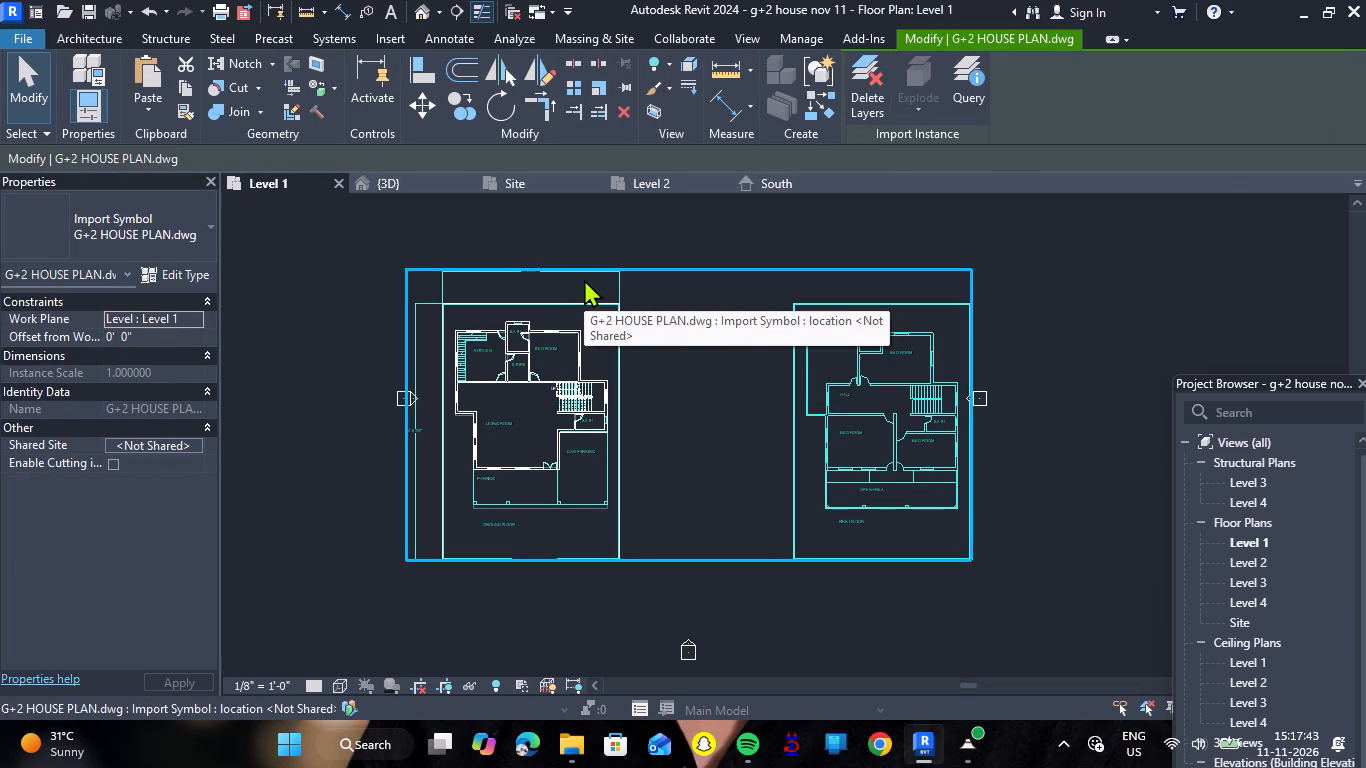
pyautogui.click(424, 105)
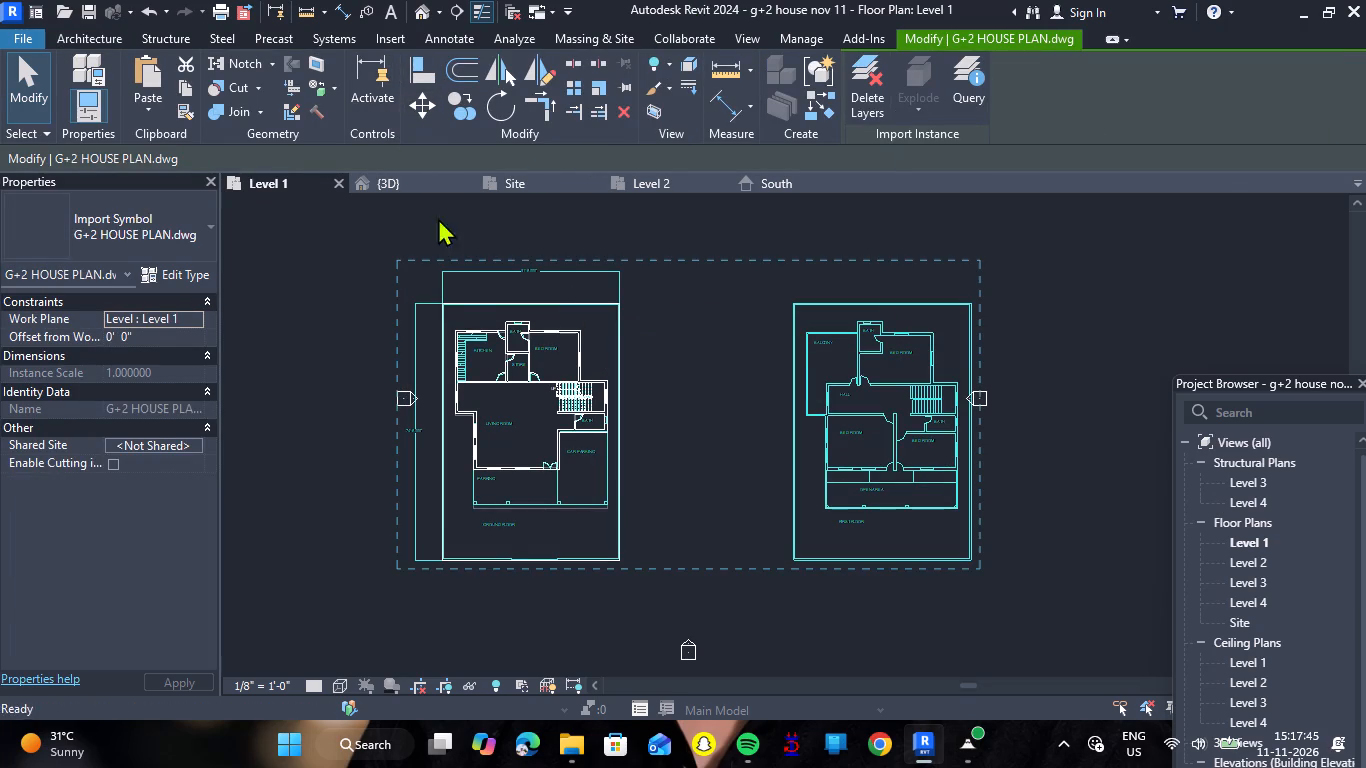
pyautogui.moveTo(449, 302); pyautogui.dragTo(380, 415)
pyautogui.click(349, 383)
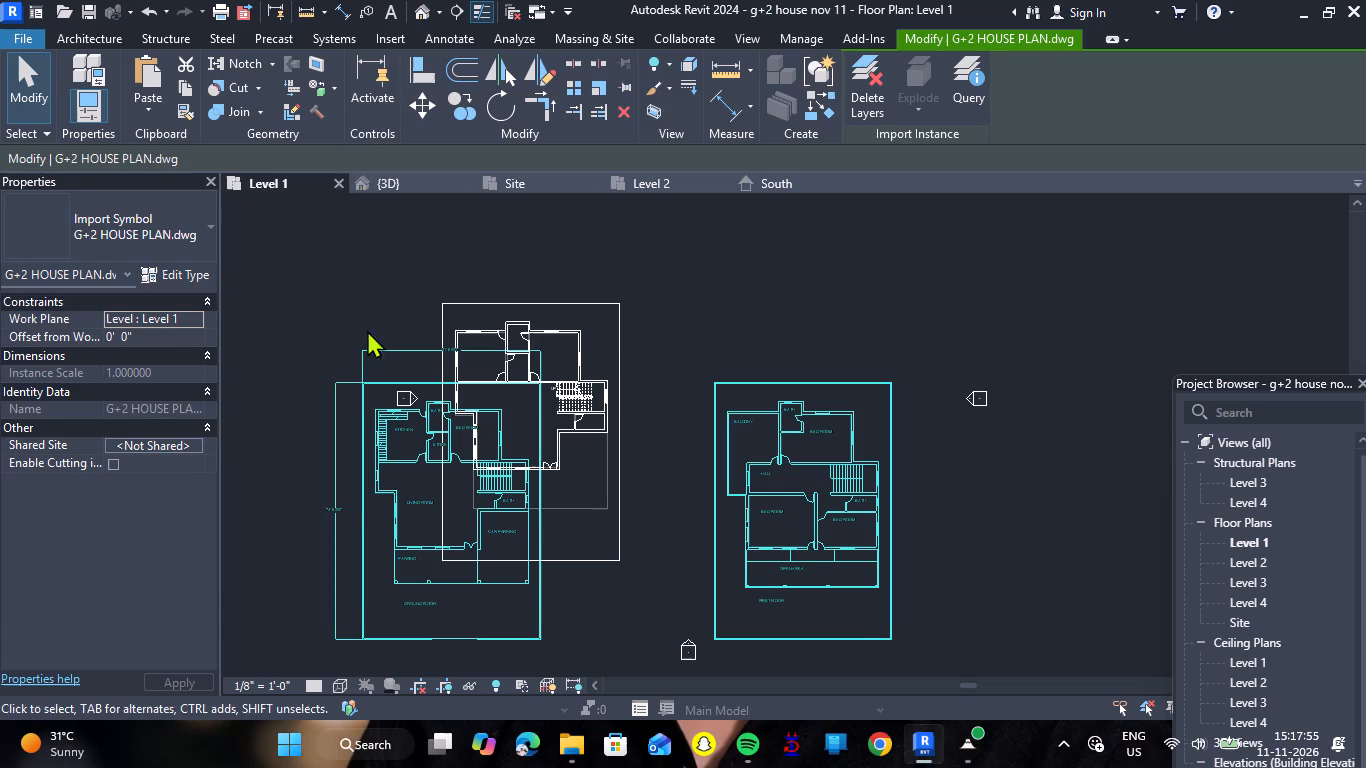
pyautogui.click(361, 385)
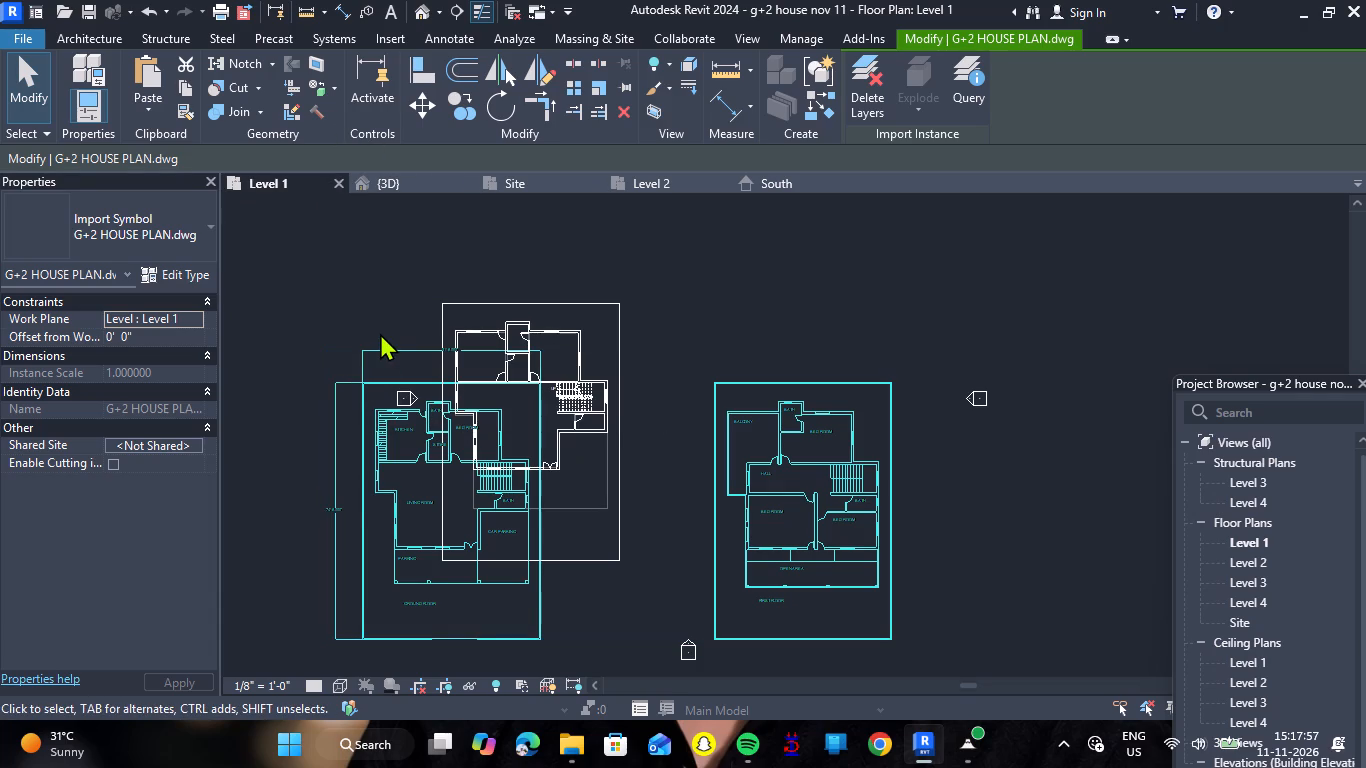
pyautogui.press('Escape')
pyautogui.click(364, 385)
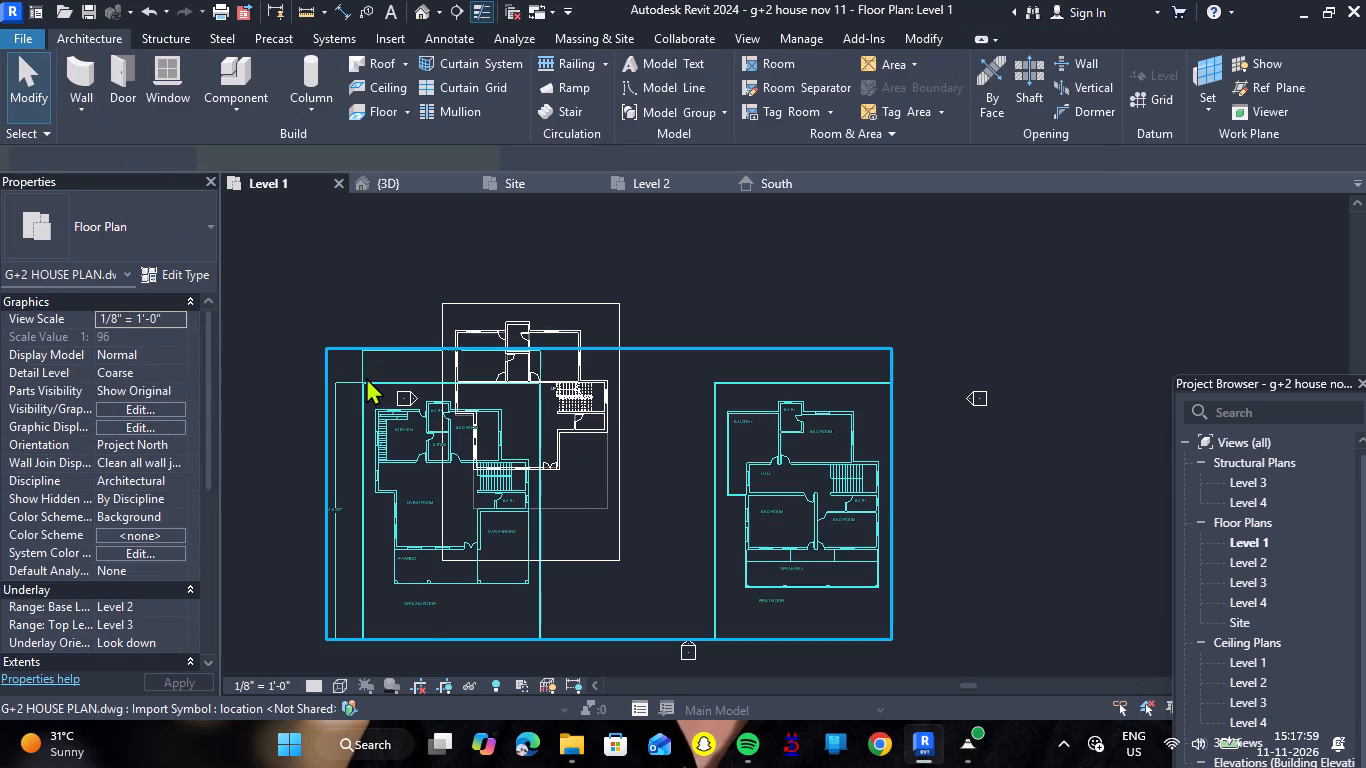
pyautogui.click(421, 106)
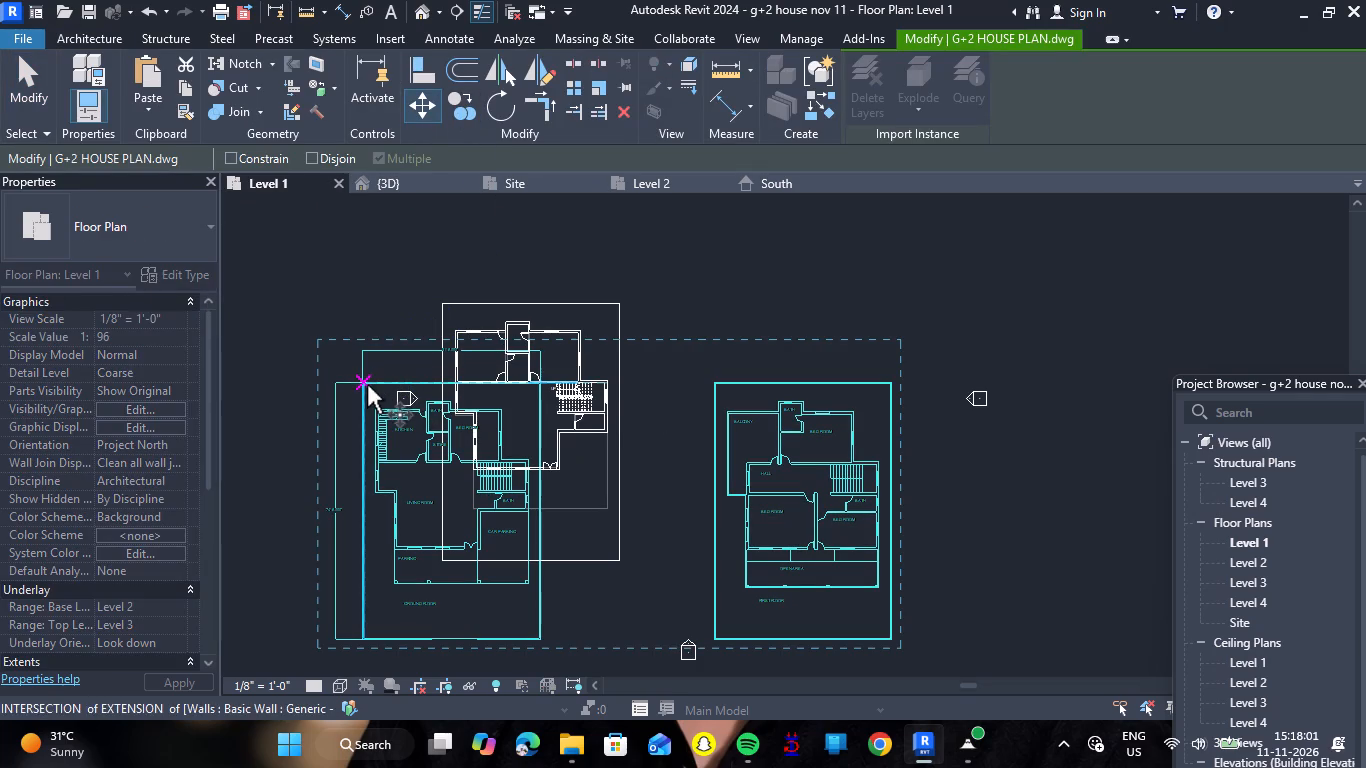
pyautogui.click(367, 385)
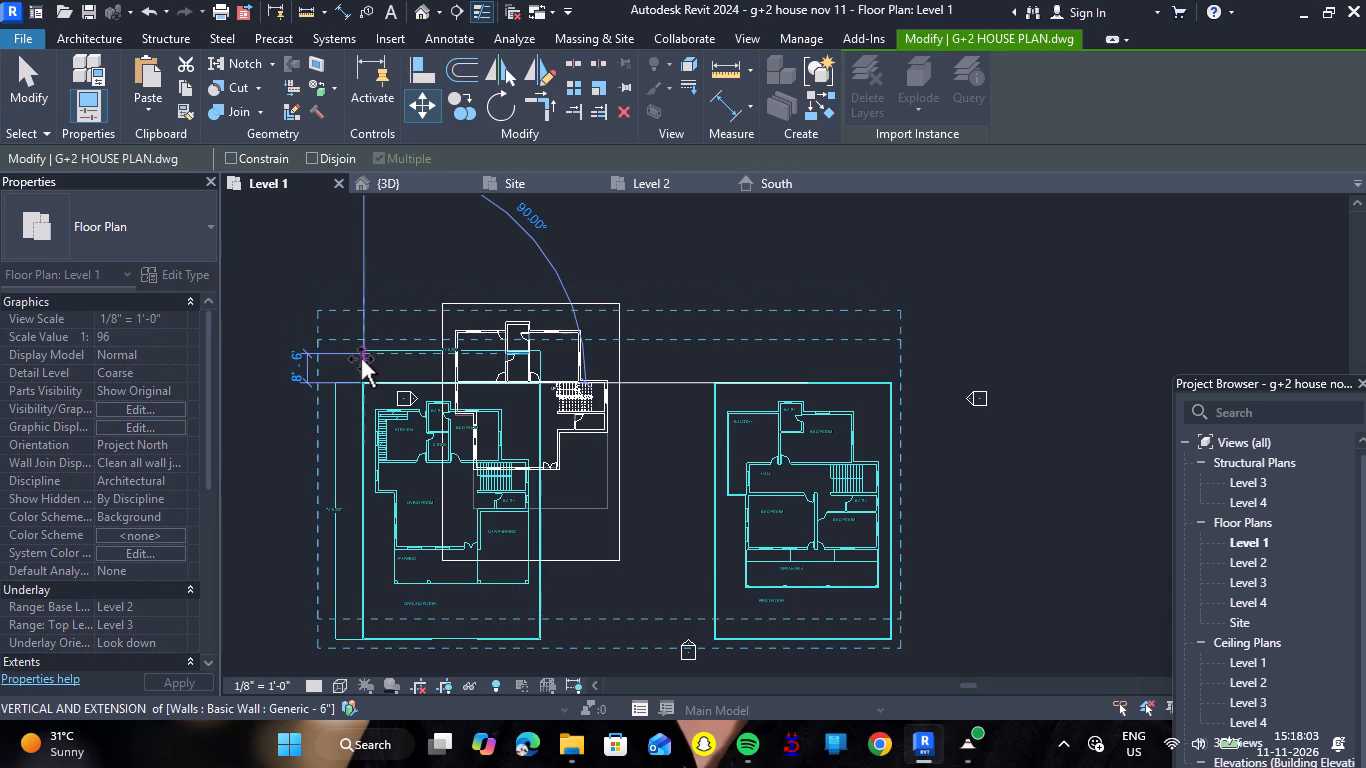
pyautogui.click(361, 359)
# Move the imported CAD plan so its first-floor boundary's upper-left corner meets the modelled site's matching corner, and nudge it slightly upward.
pyautogui.click(439, 101)
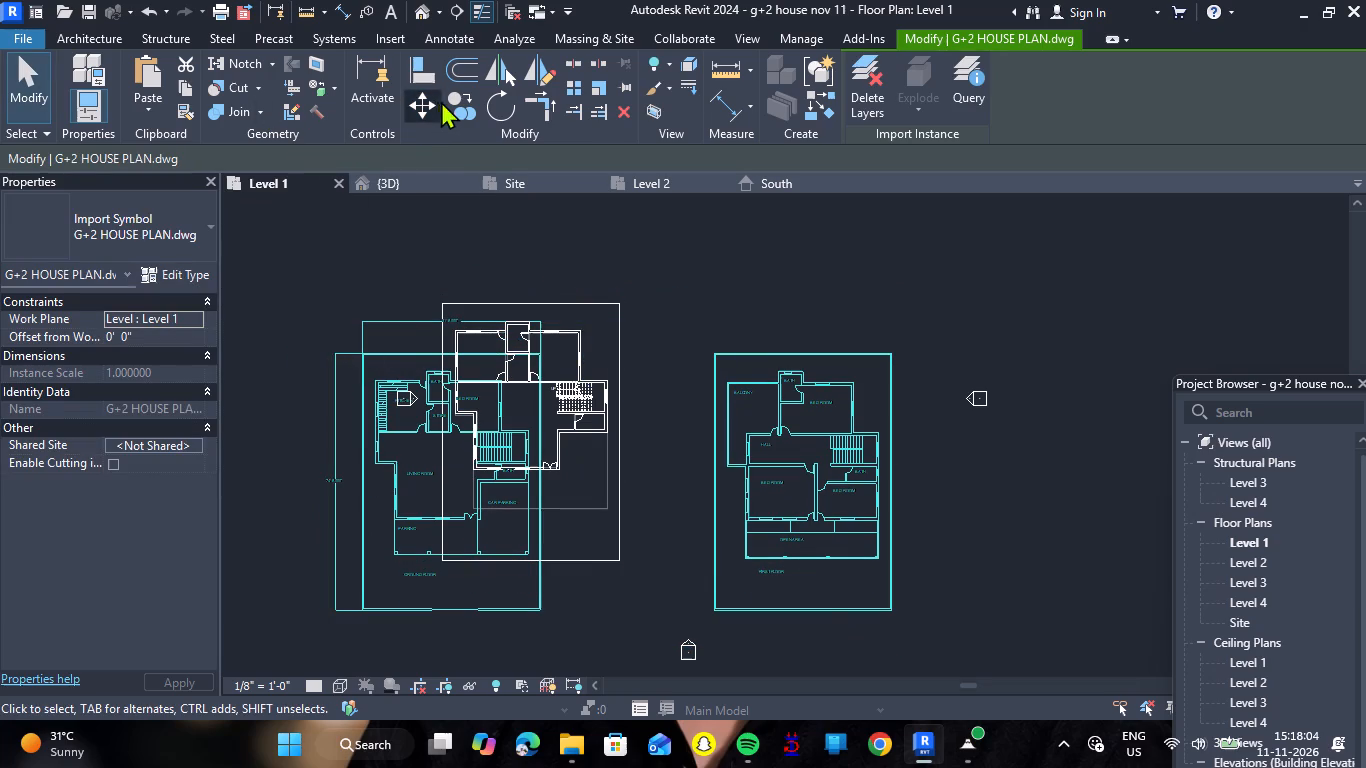
pyautogui.click(711, 349)
pyautogui.click(446, 304)
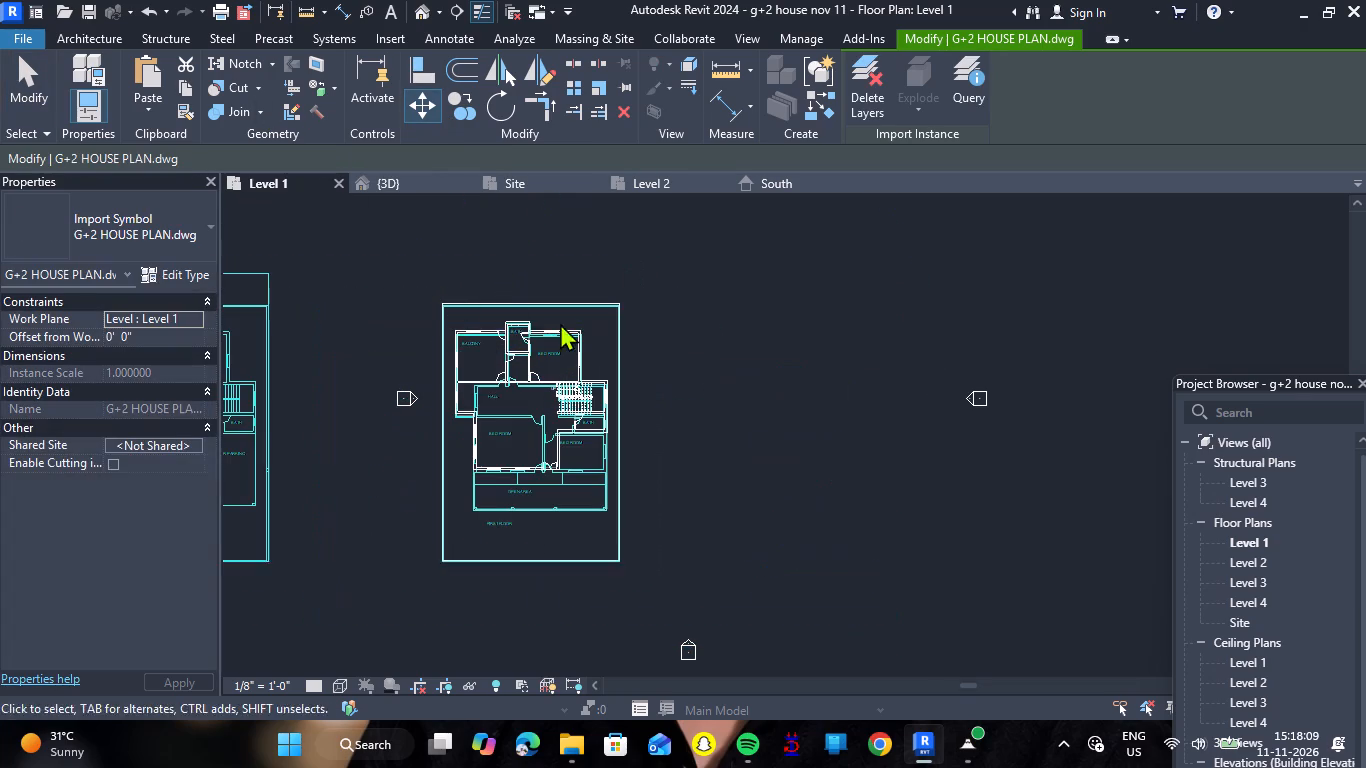
pyautogui.scroll(8, 570, 334)
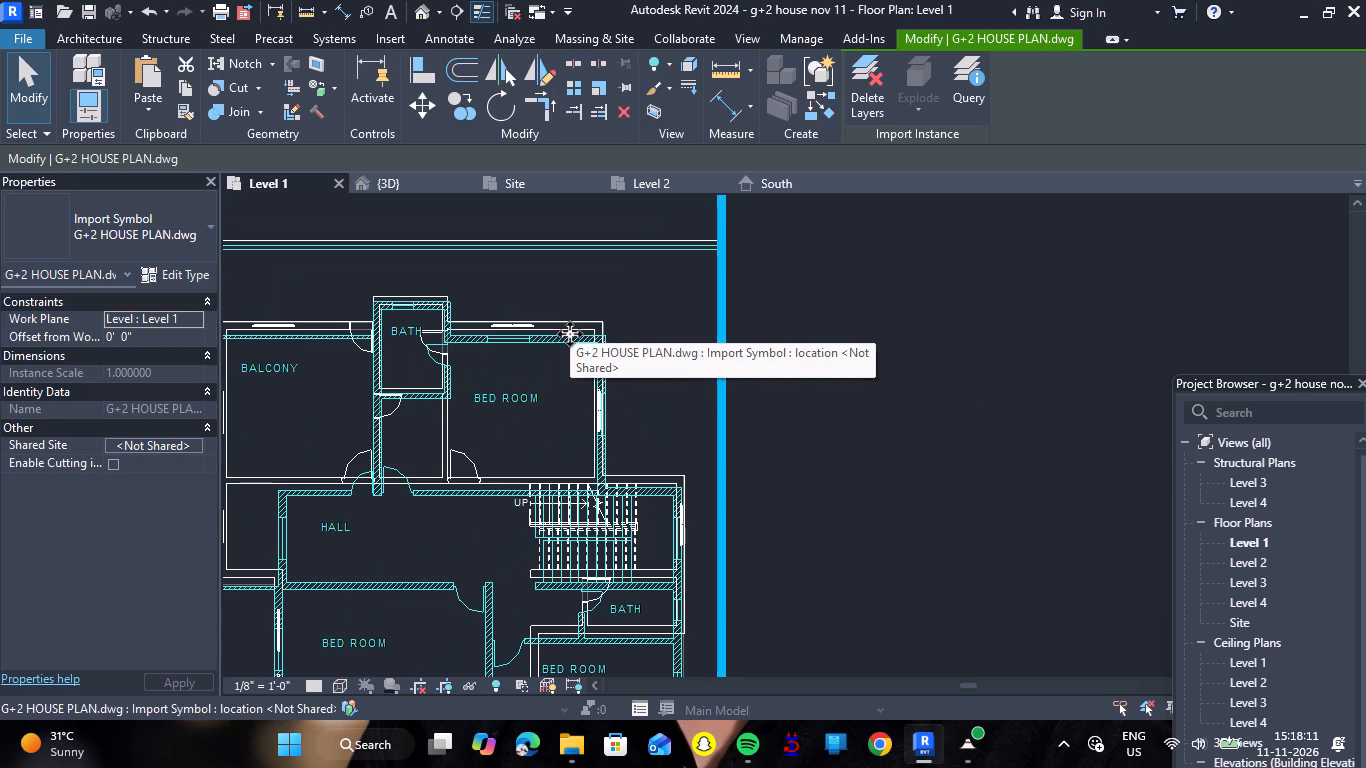
pyautogui.press('Down')
pyautogui.press('Up')
pyautogui.press('Up')
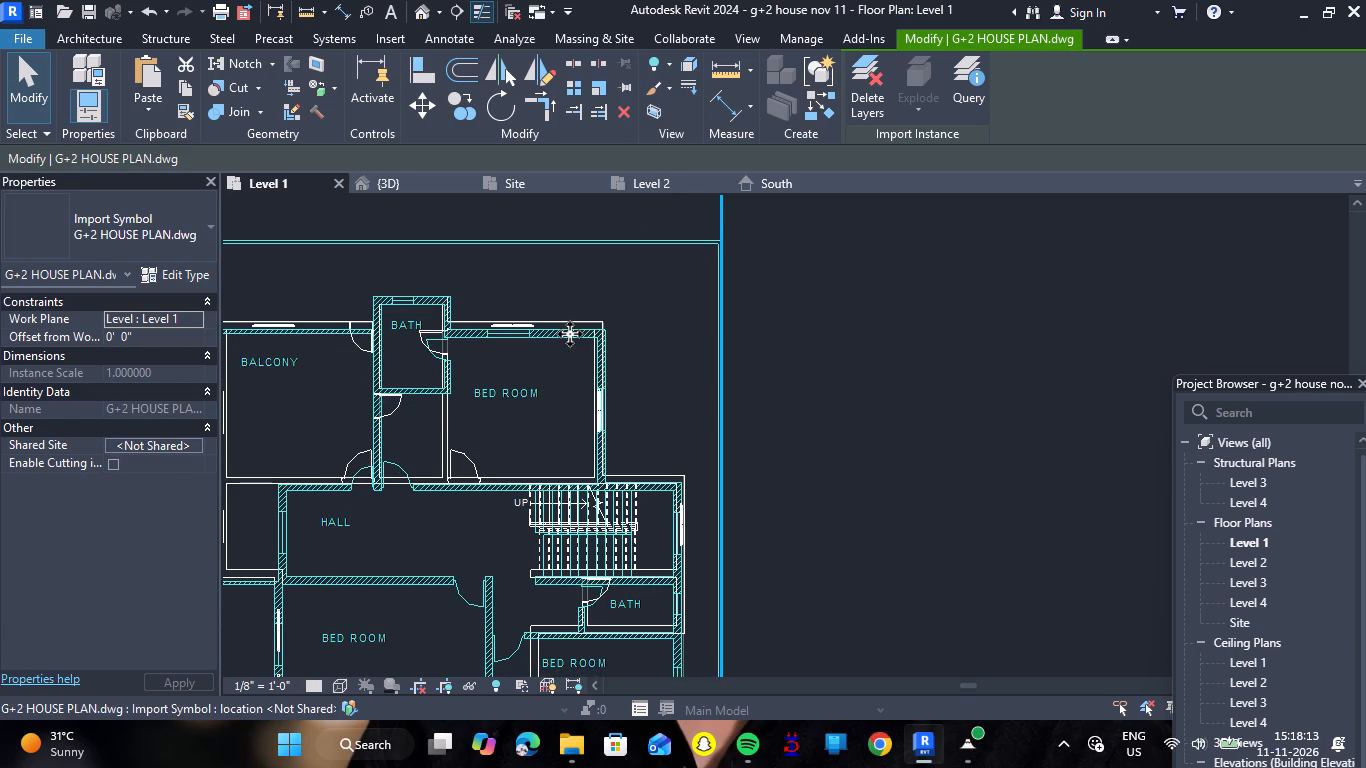
# Check the first-floor plan's alignment over the ground-floor walls and set the imported CAD plan's work plane to Level 2.
pyautogui.scroll(-4, 571, 336)
pyautogui.scroll(5, 597, 543)
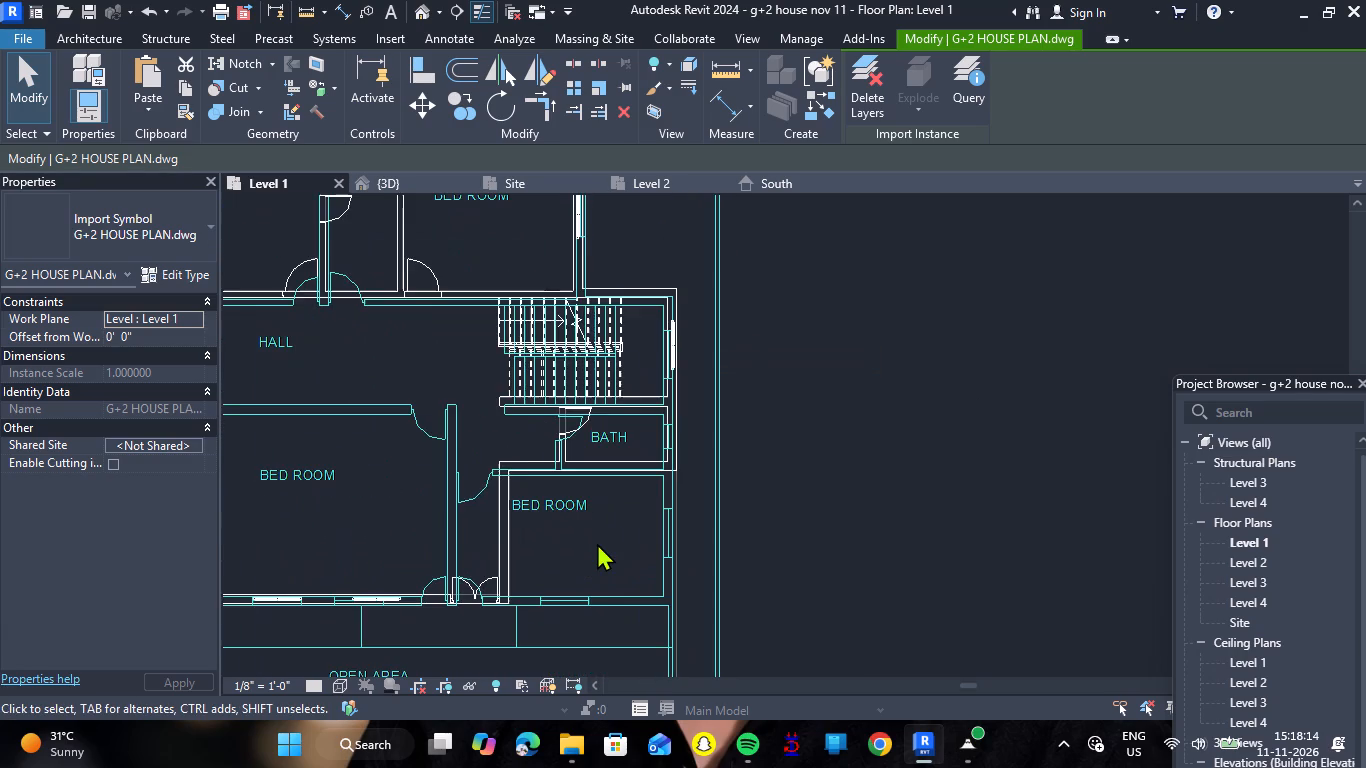
pyautogui.scroll(-3, 597, 543)
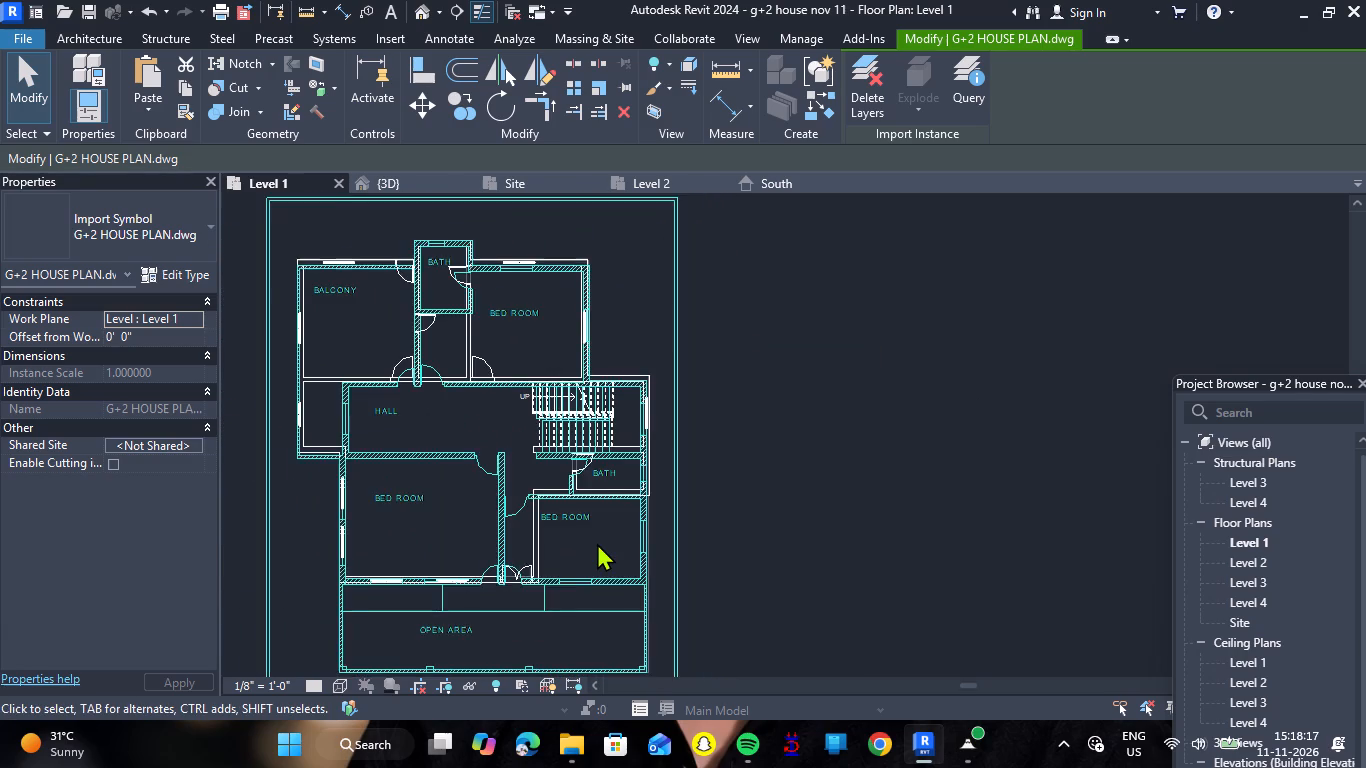
pyautogui.scroll(-4, 597, 543)
pyautogui.scroll(-2, 445, 608)
pyautogui.scroll(2, 345, 589)
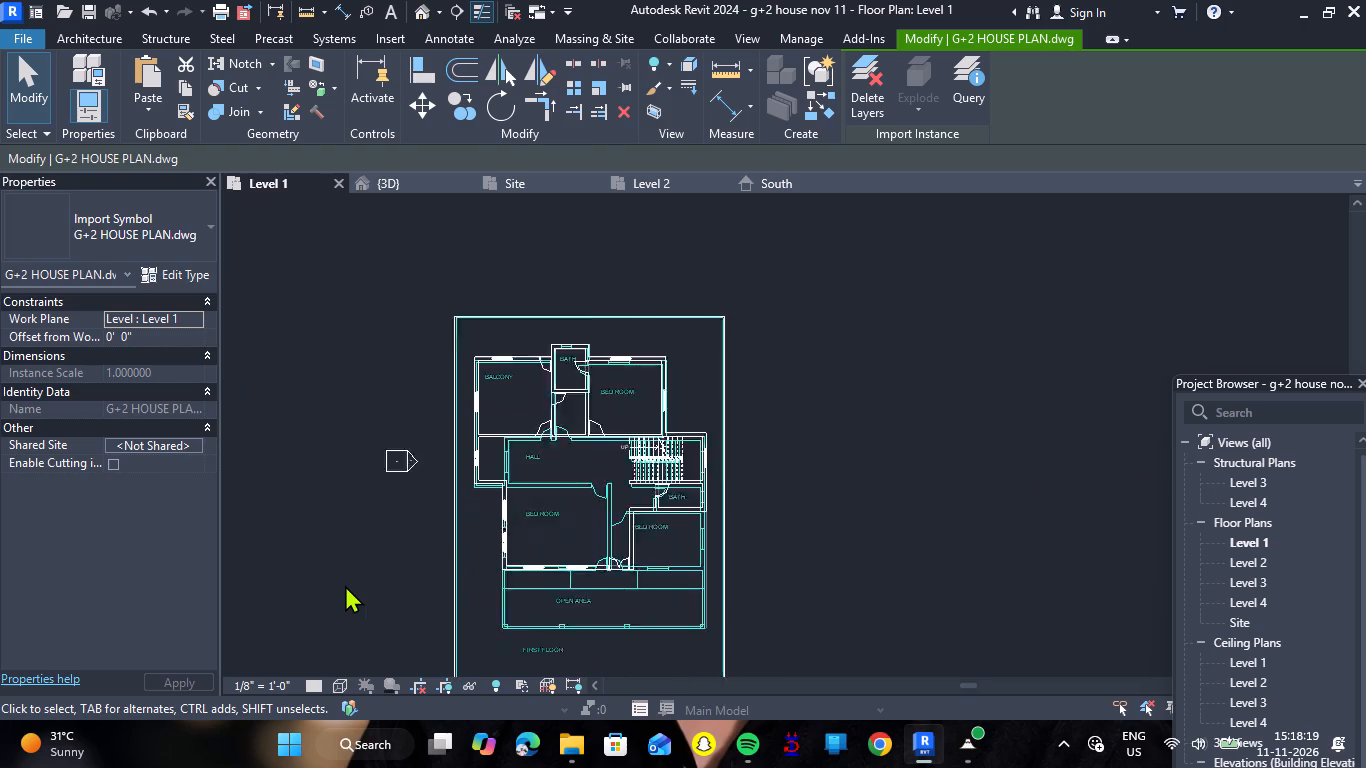
pyautogui.scroll(2, 345, 585)
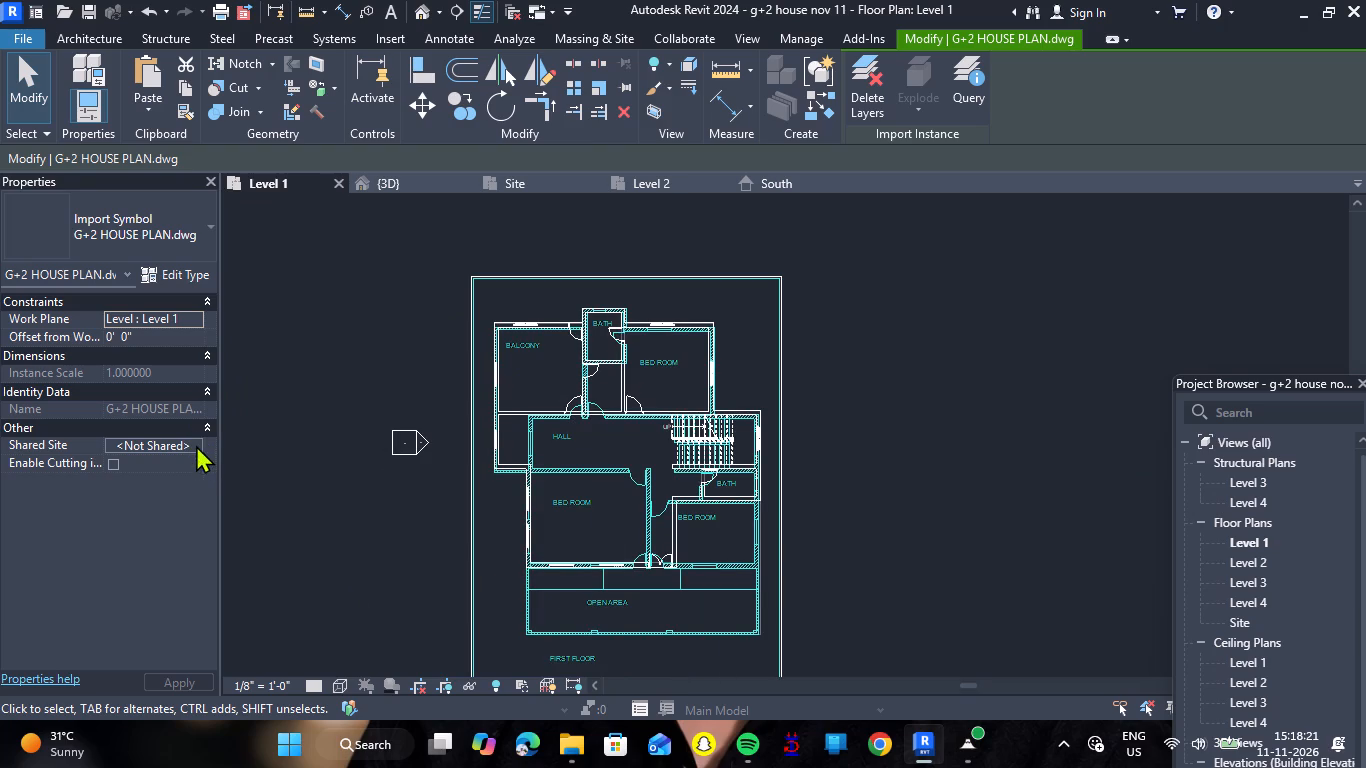
pyautogui.click(197, 320)
pyautogui.click(174, 347)
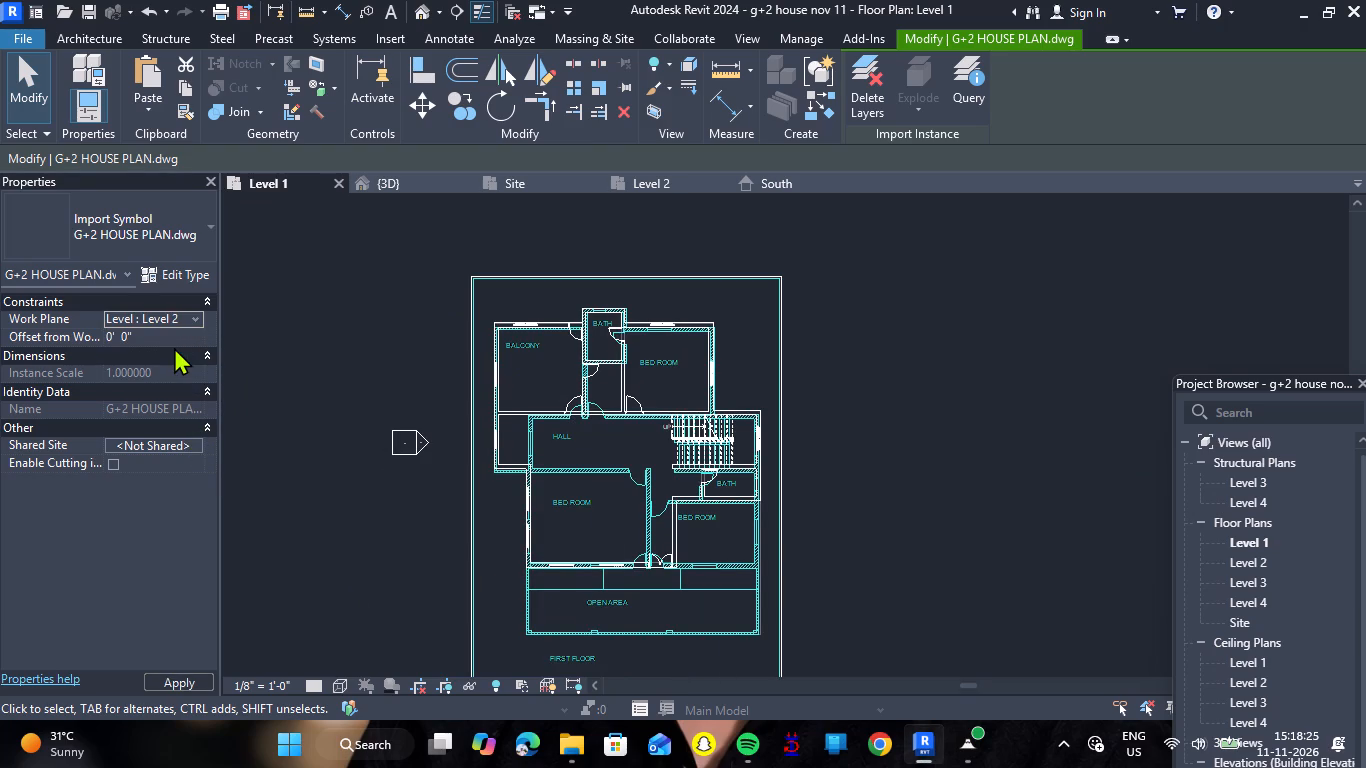
pyautogui.click(291, 360)
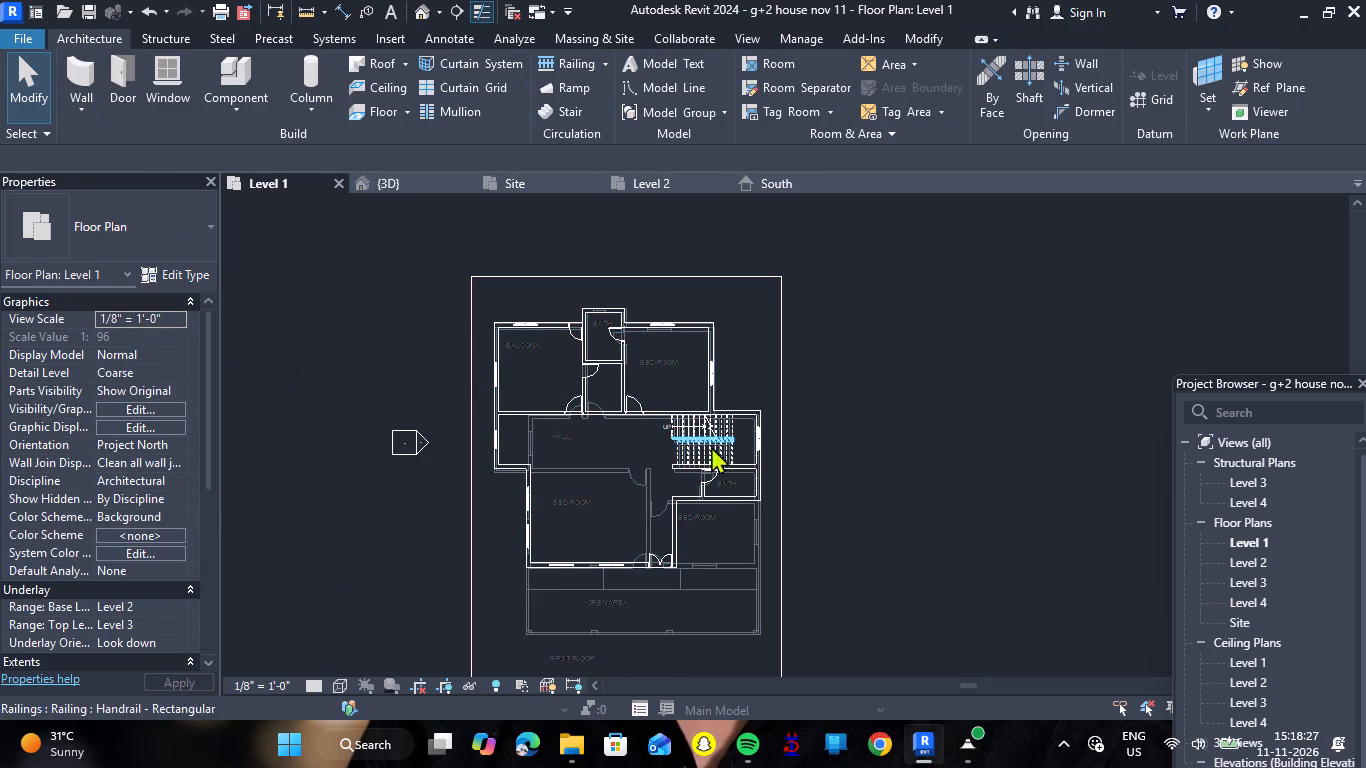
# Set the underlay base level of the Level 1 floor plan to None.
pyautogui.scroll(4, 635, 392)
pyautogui.scroll(-3, 635, 392)
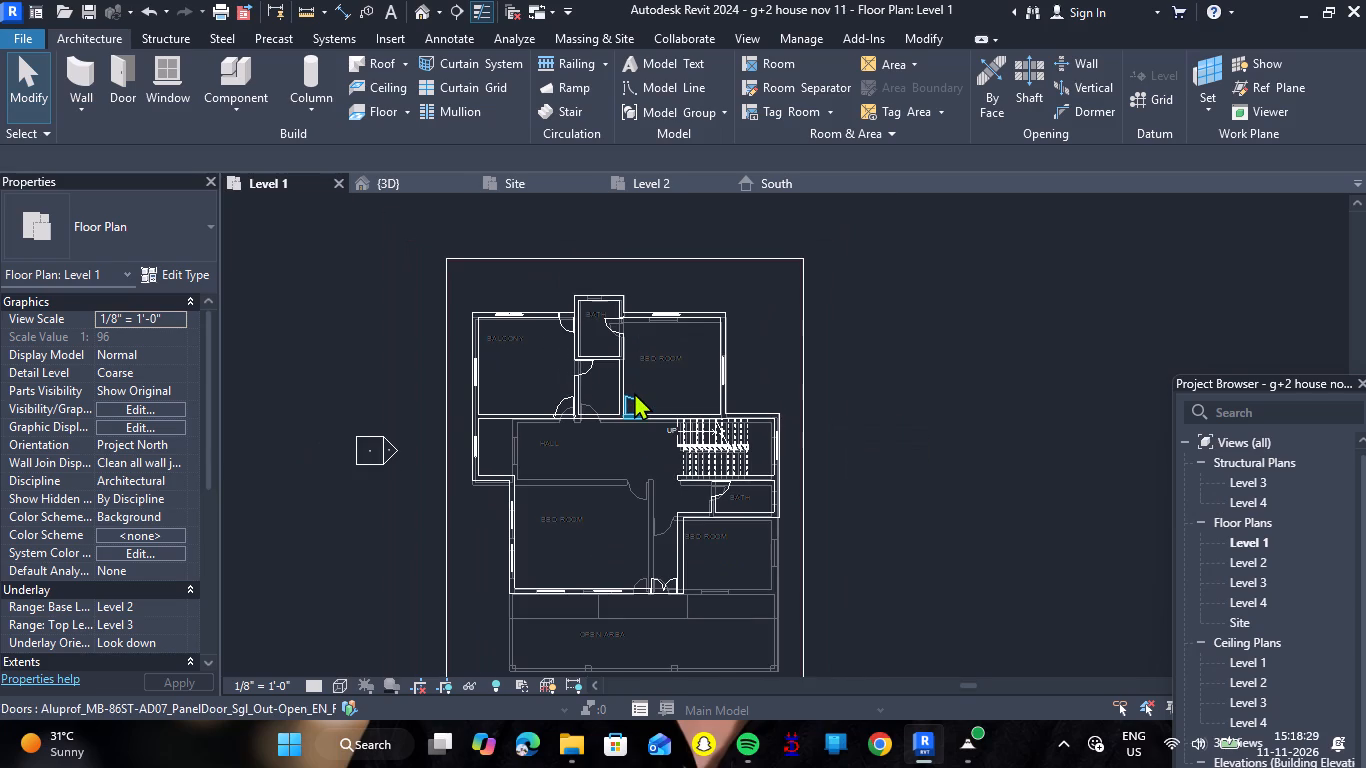
pyautogui.scroll(-3, 163, 487)
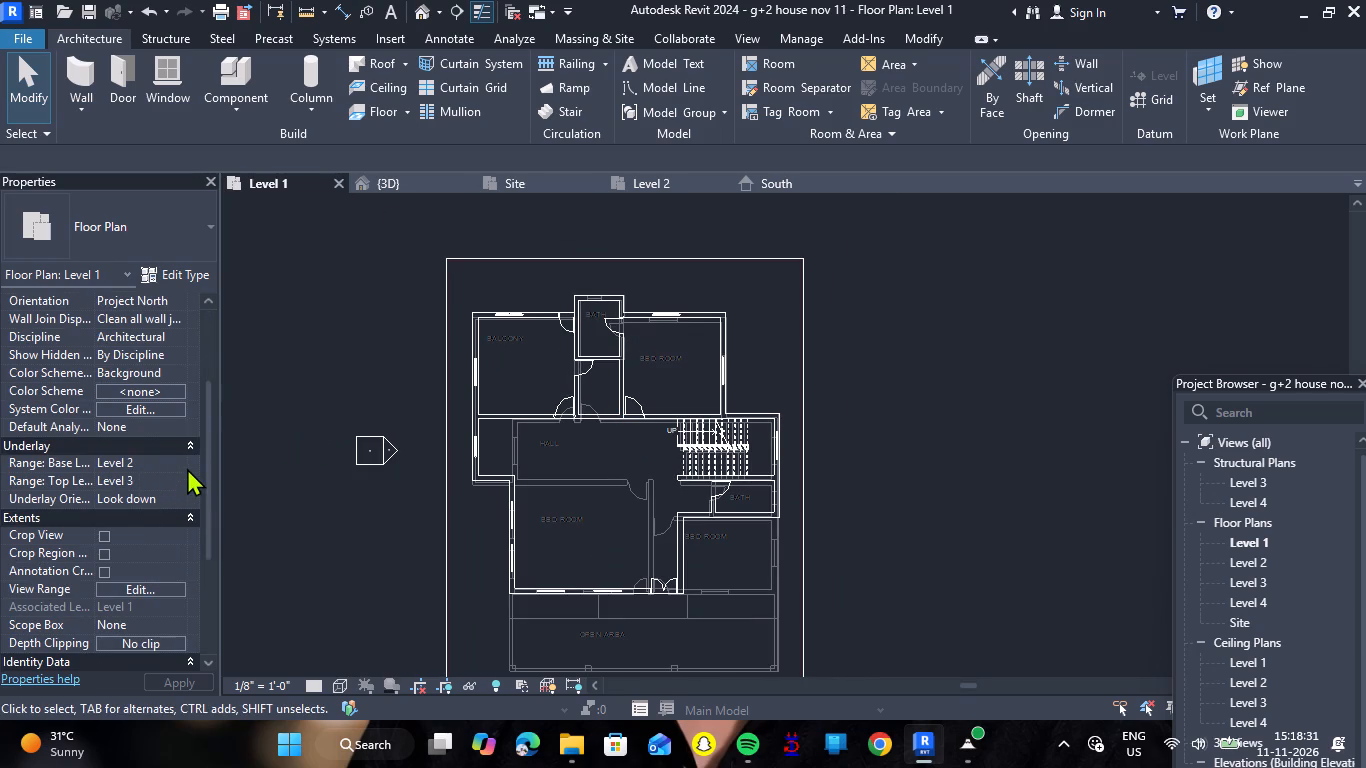
pyautogui.click(191, 457)
pyautogui.click(185, 460)
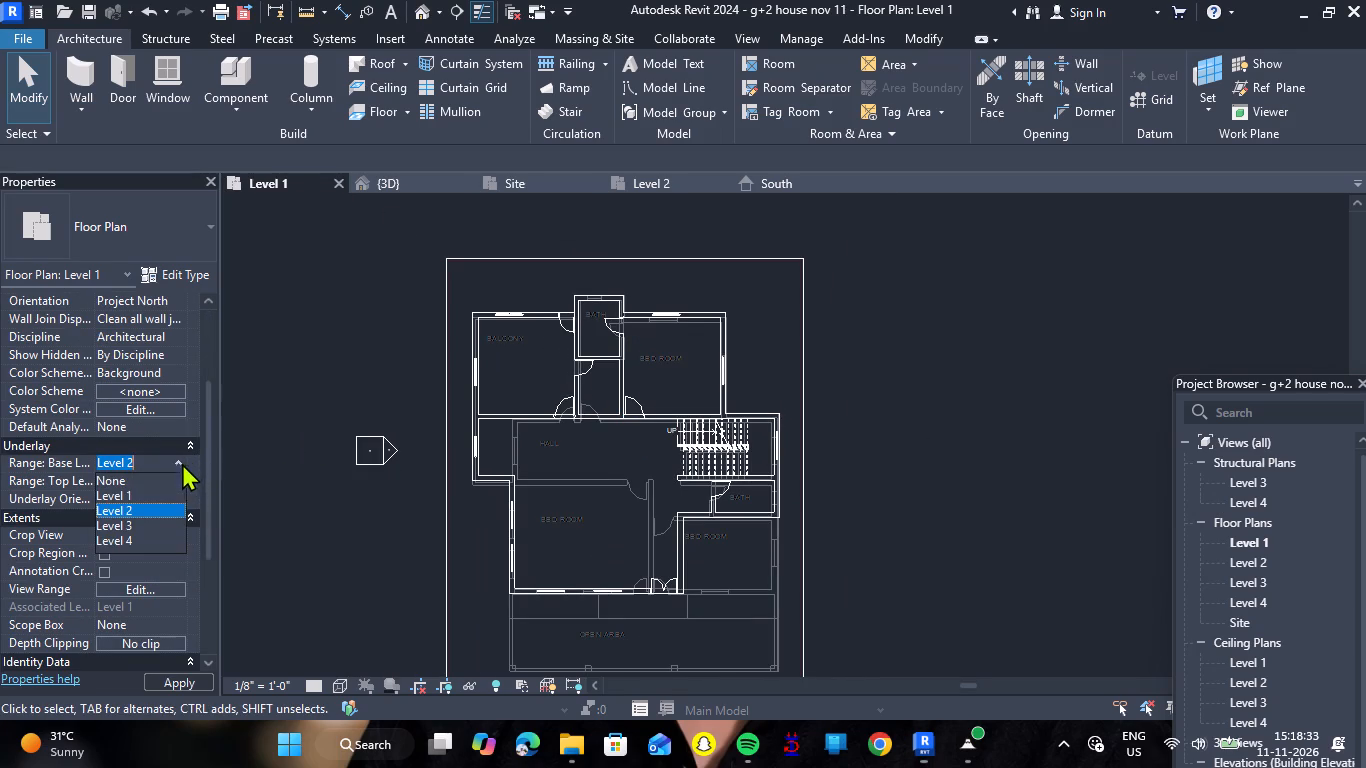
pyautogui.click(143, 480)
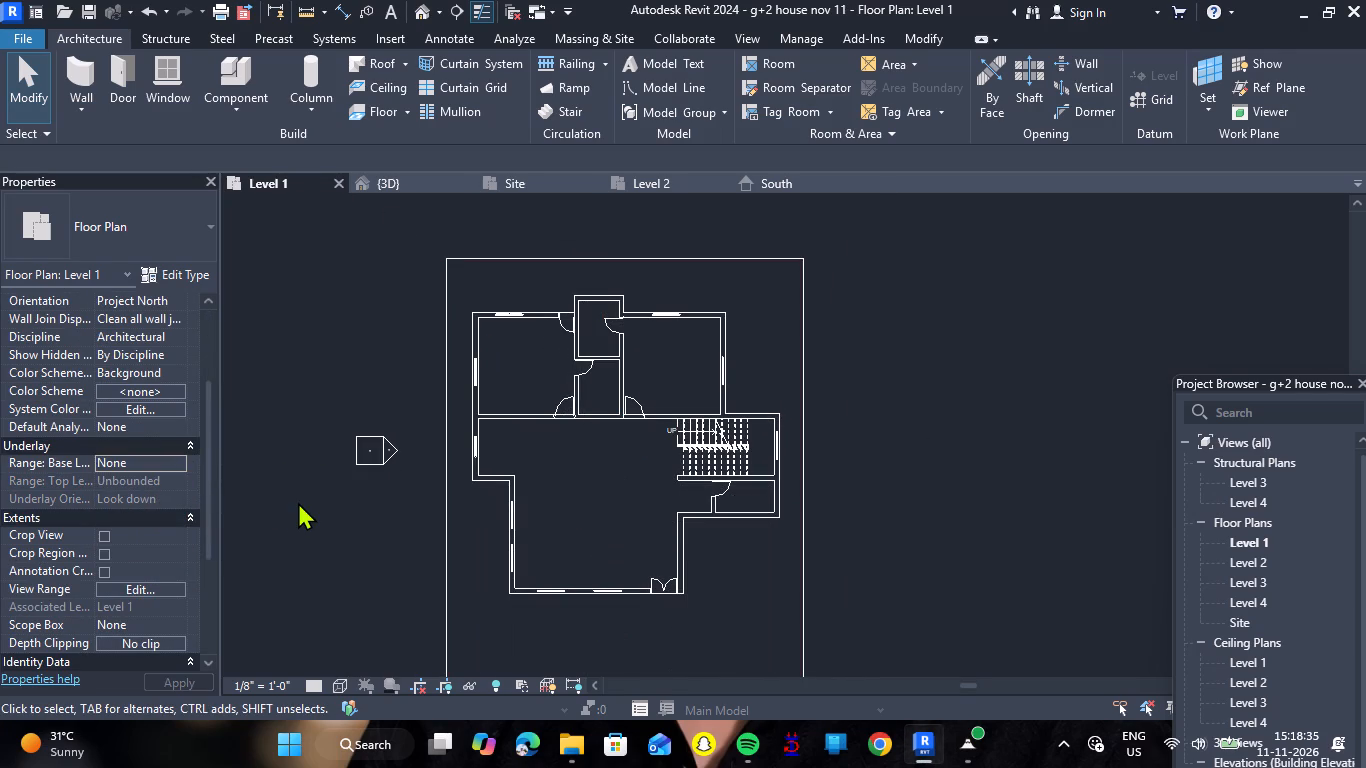
pyautogui.scroll(-8, 353, 507)
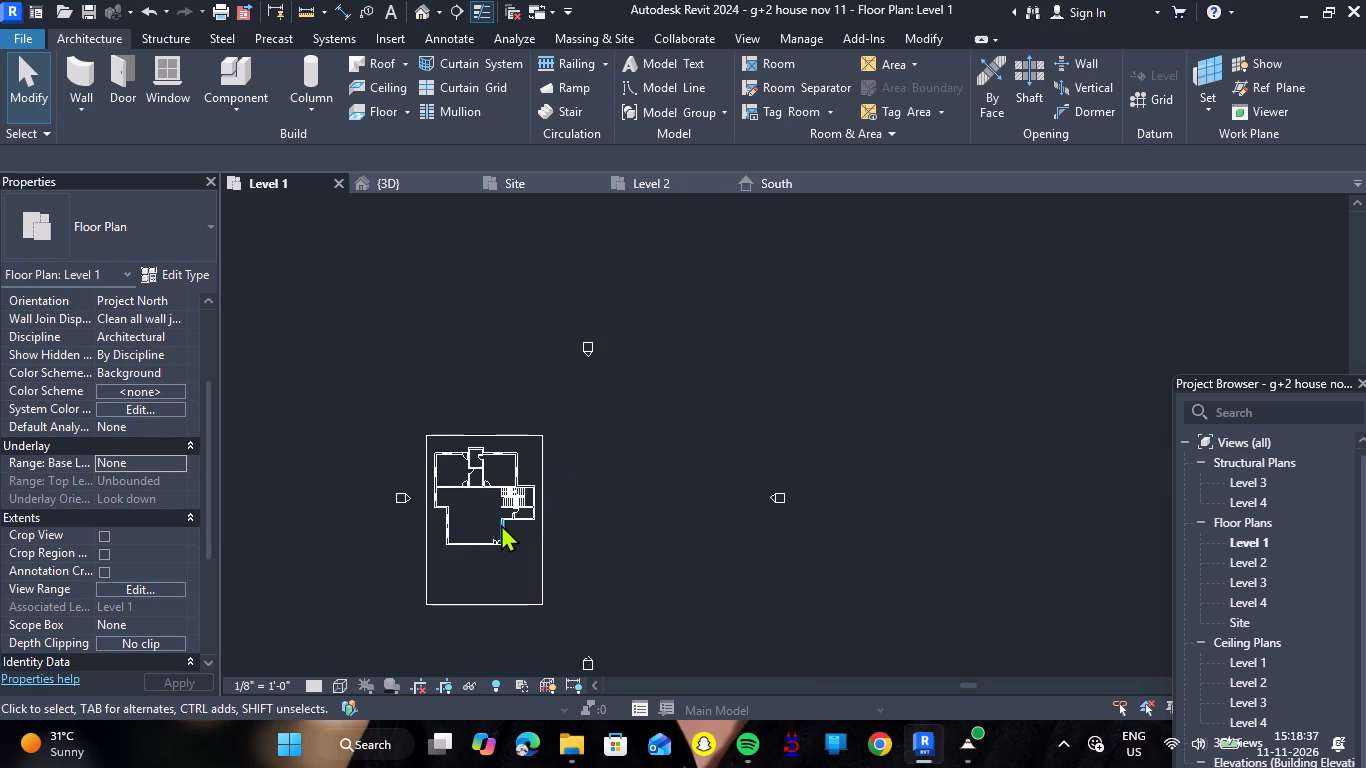
pyautogui.scroll(-6, 504, 522)
pyautogui.scroll(5, 349, 608)
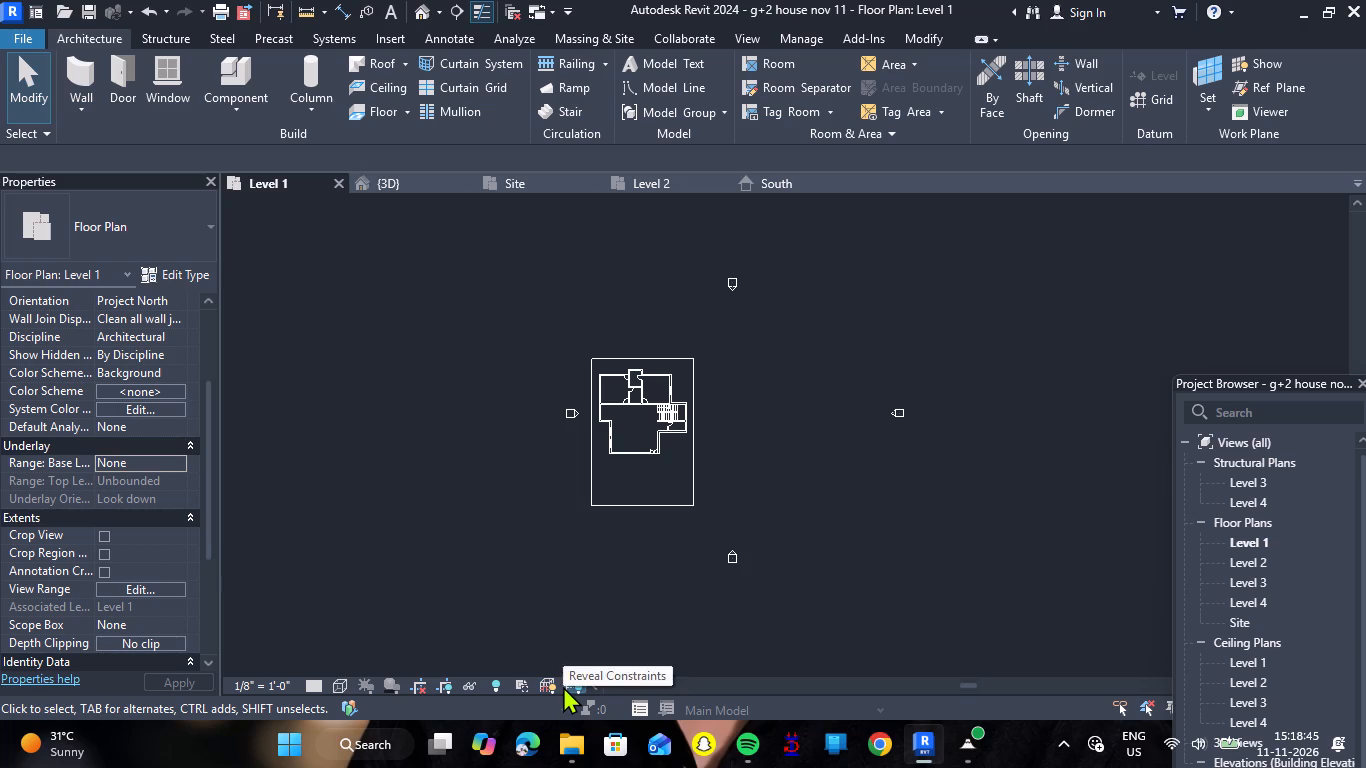
# Check the Level 1 floor plan for hidden elements.
pyautogui.click(498, 683)
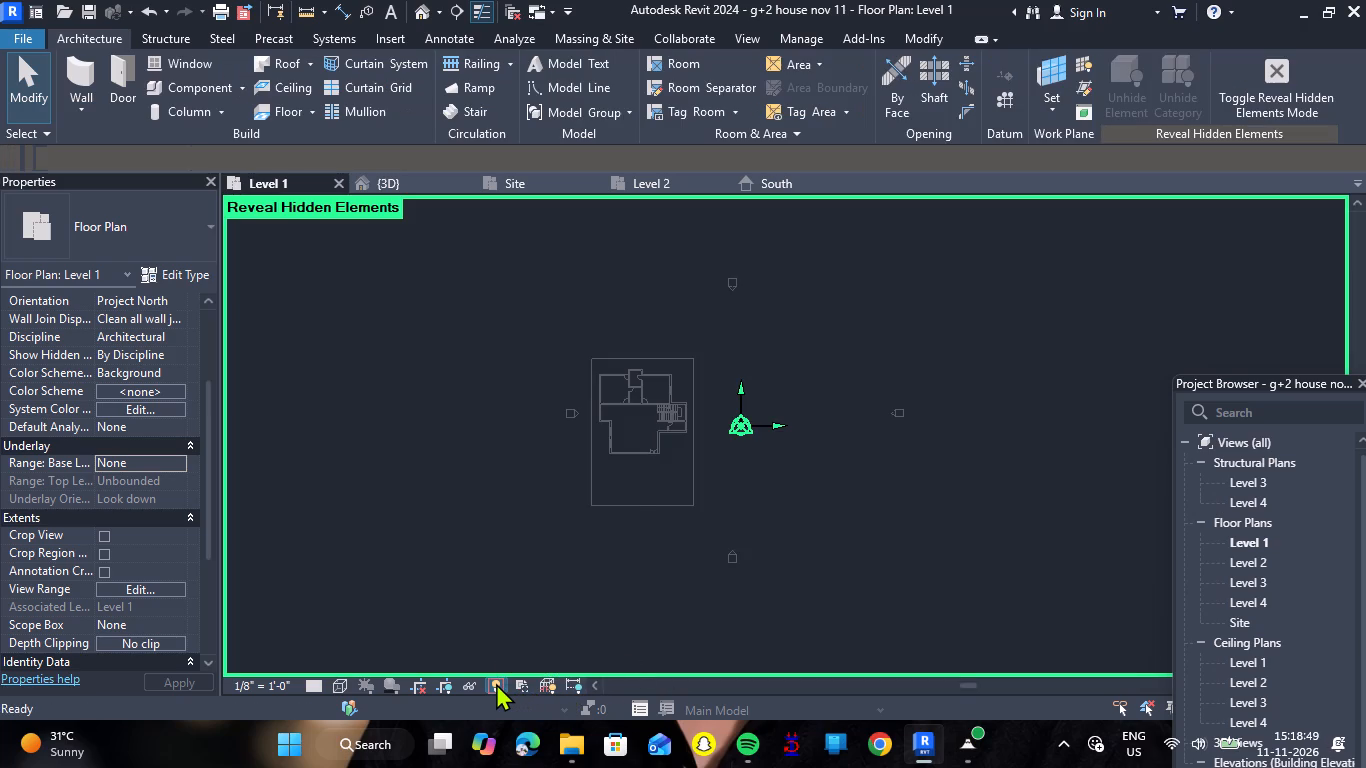
pyautogui.click(496, 683)
# Undo the last change to the Level 1 floor plan's underlay base level.
pyautogui.hotkey('ctrl', 'z')
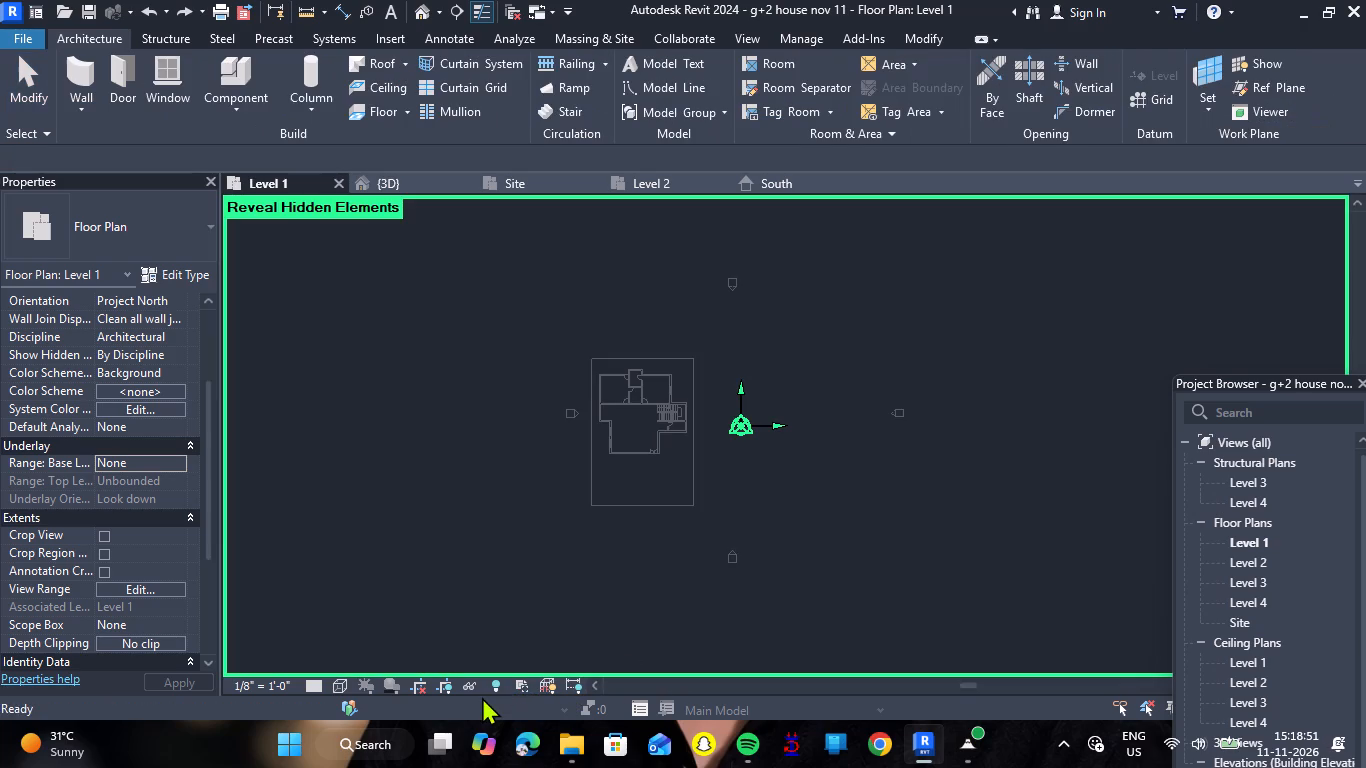
pyautogui.hotkey('ctrl', 'z')
pyautogui.hotkey('ctrl', 'z')
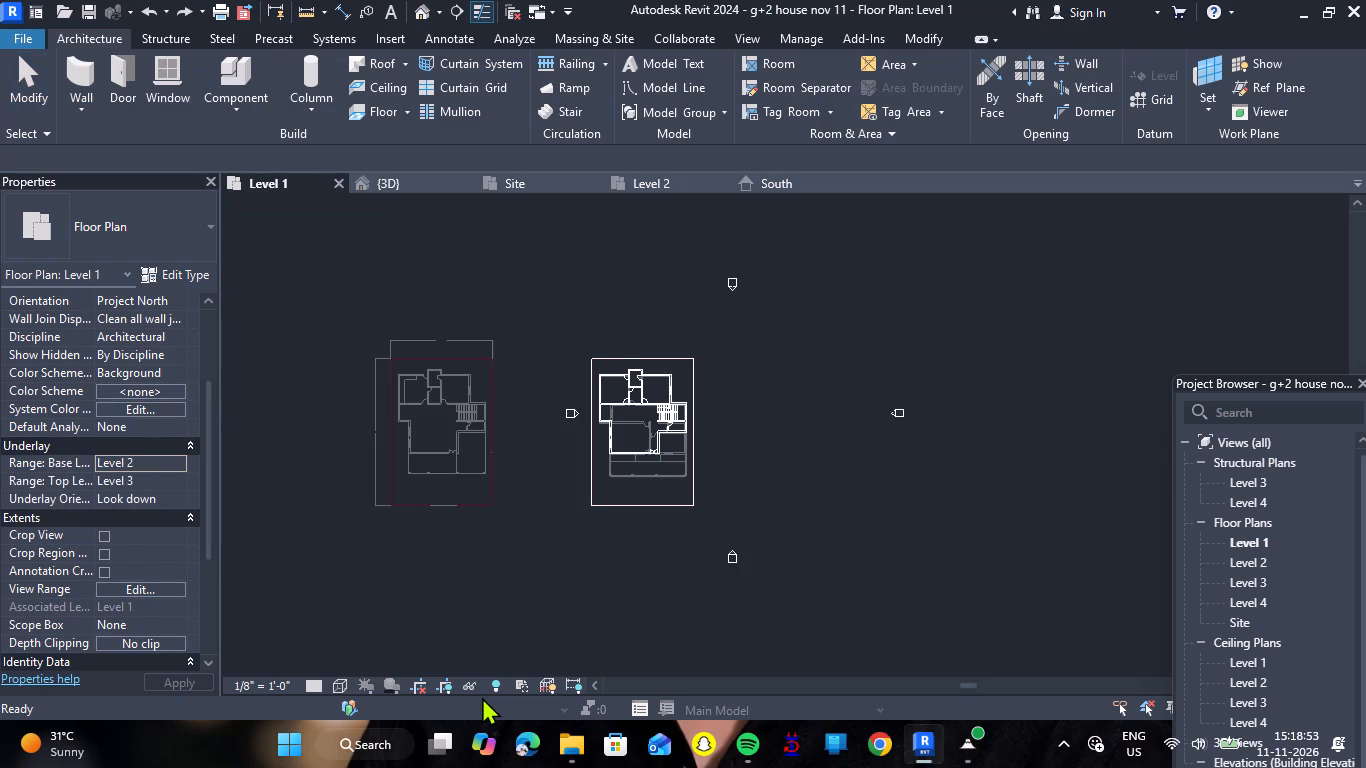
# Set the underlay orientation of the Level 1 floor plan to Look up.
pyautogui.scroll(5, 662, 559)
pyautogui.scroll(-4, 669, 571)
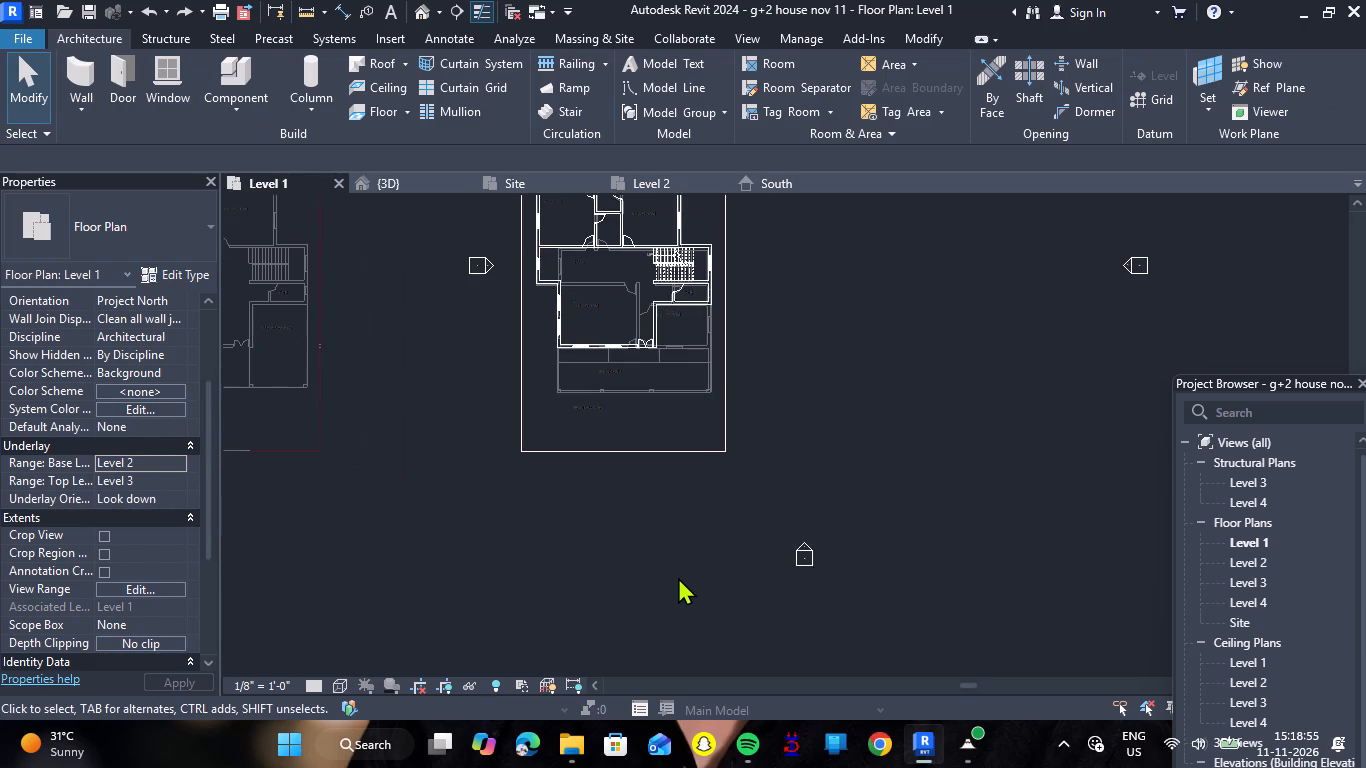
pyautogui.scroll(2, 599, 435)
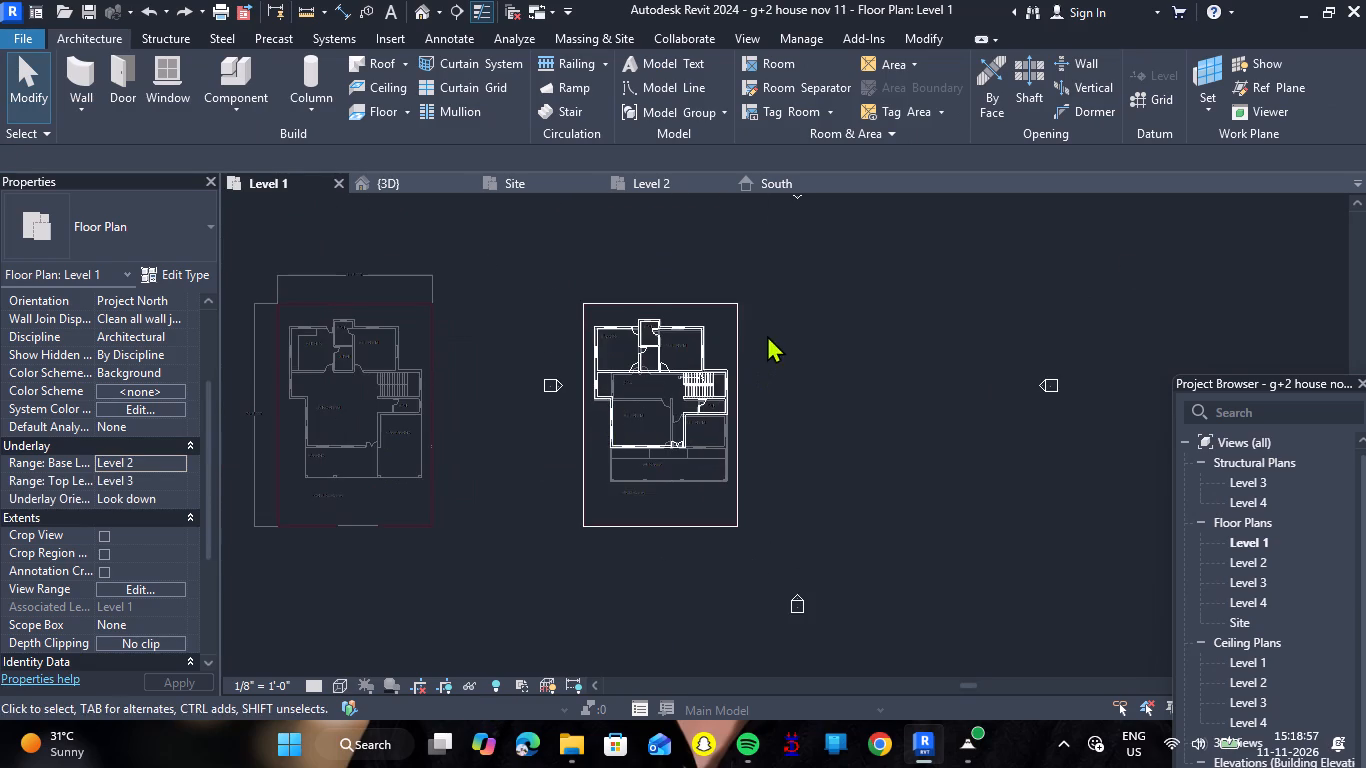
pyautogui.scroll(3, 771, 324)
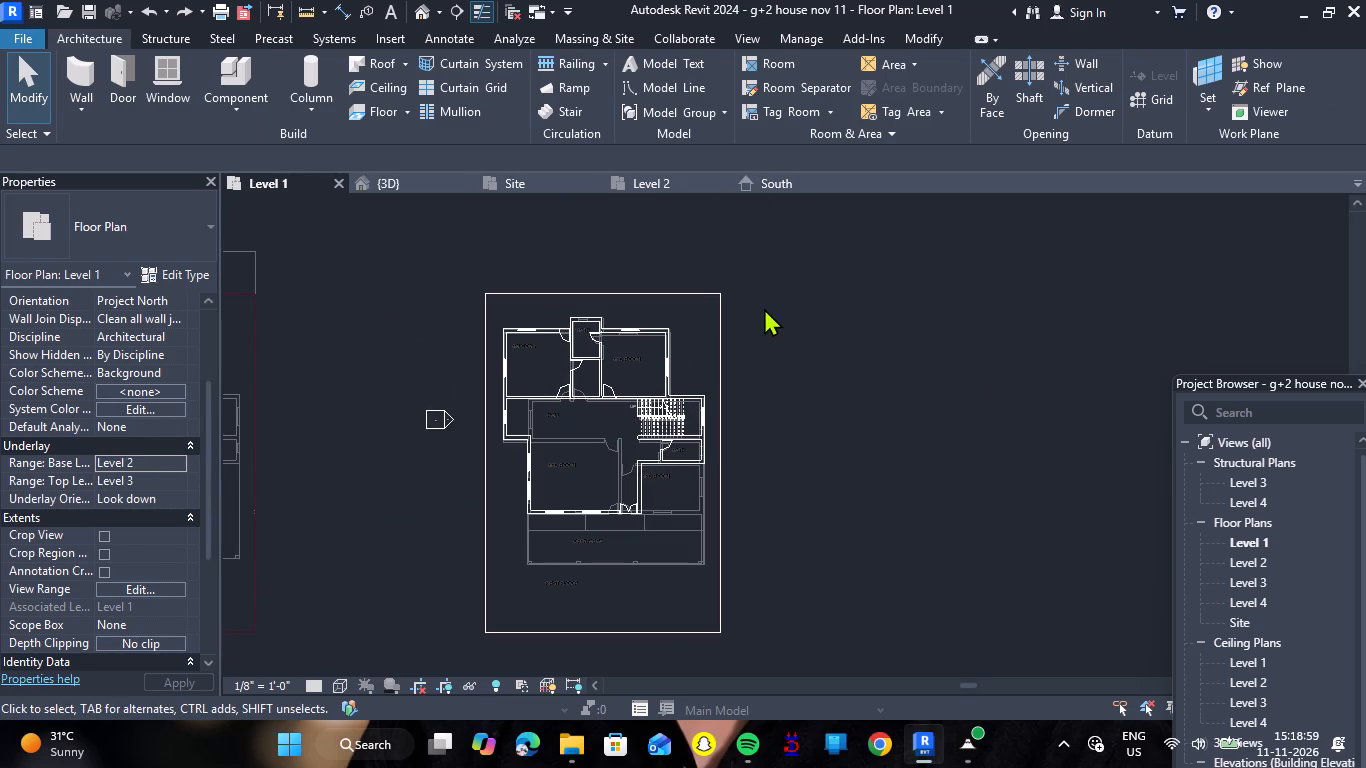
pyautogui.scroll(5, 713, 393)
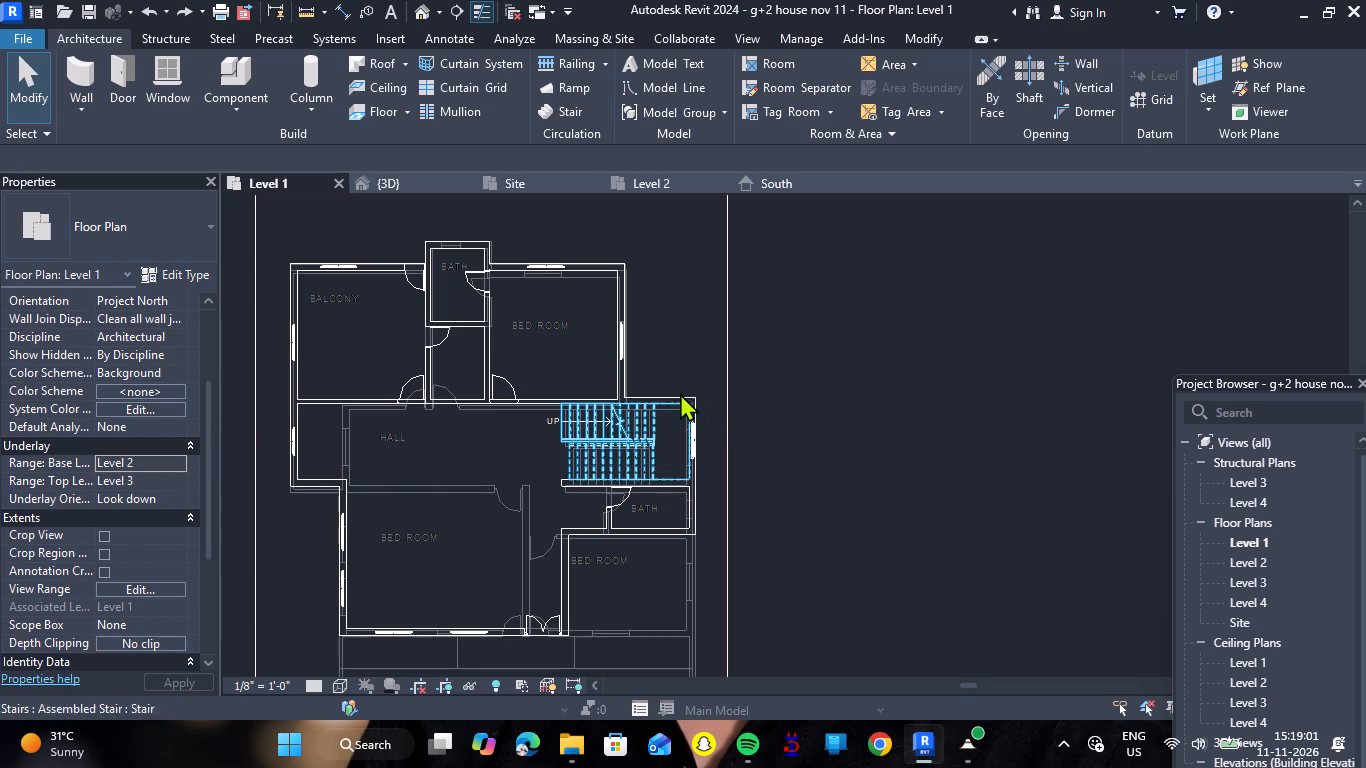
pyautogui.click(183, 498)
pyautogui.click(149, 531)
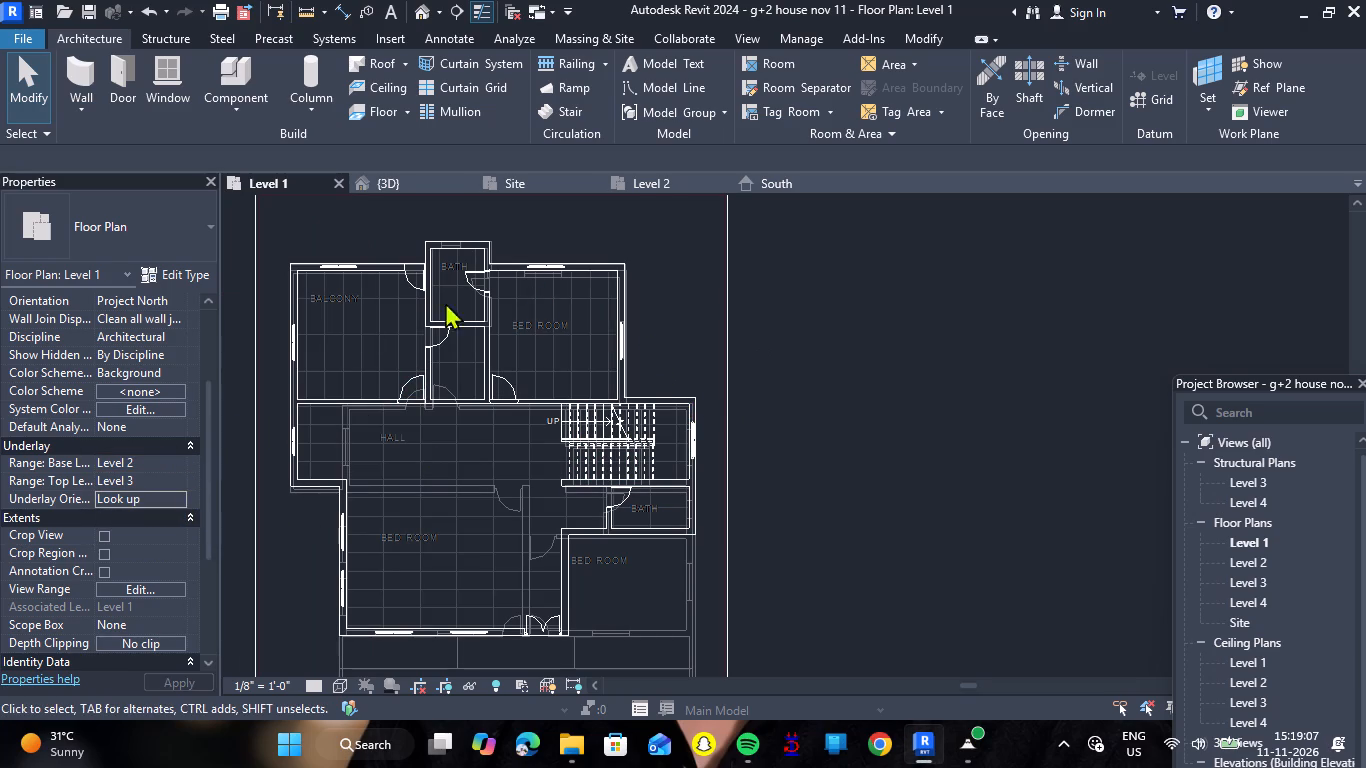
# Examine the Level 1 floor plan's view range settings alongside the sample view range diagram, without changing them.
pyautogui.scroll(-2, 137, 561)
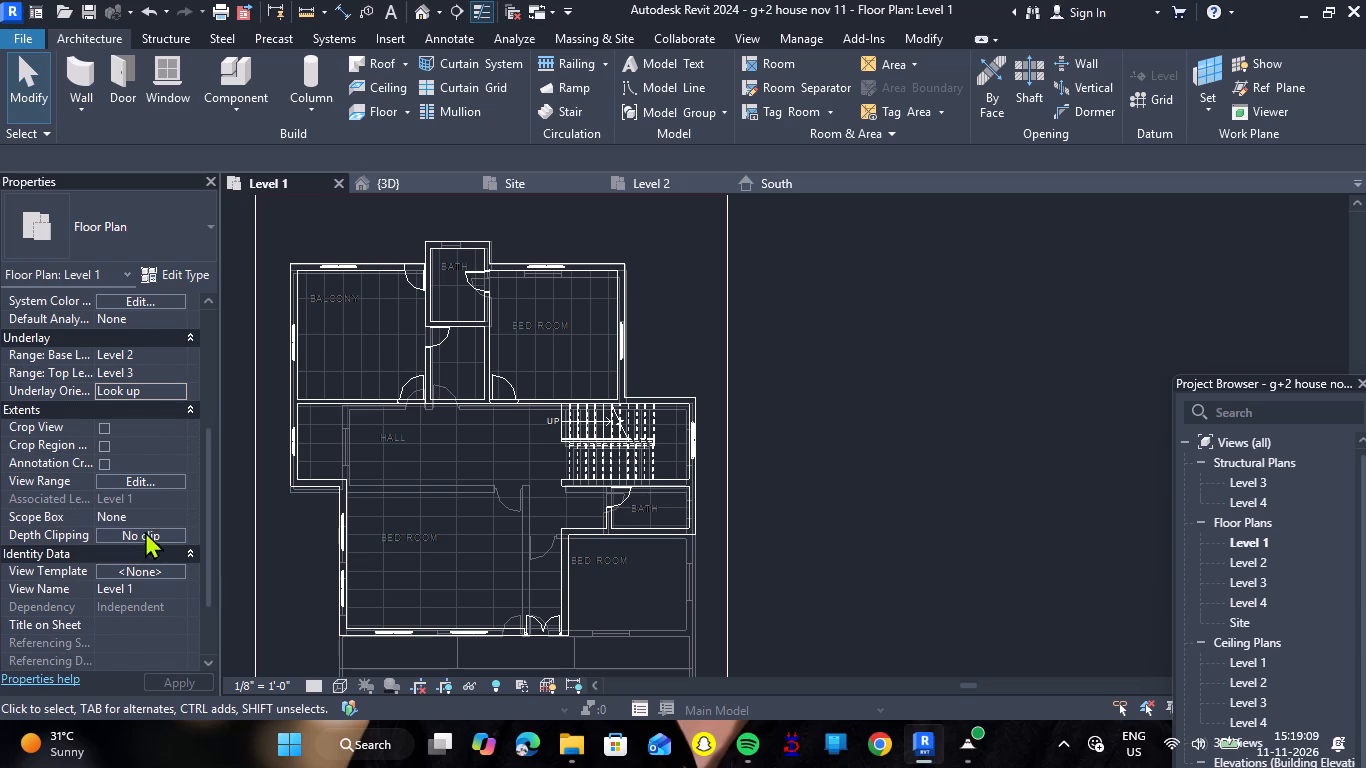
pyautogui.click(145, 479)
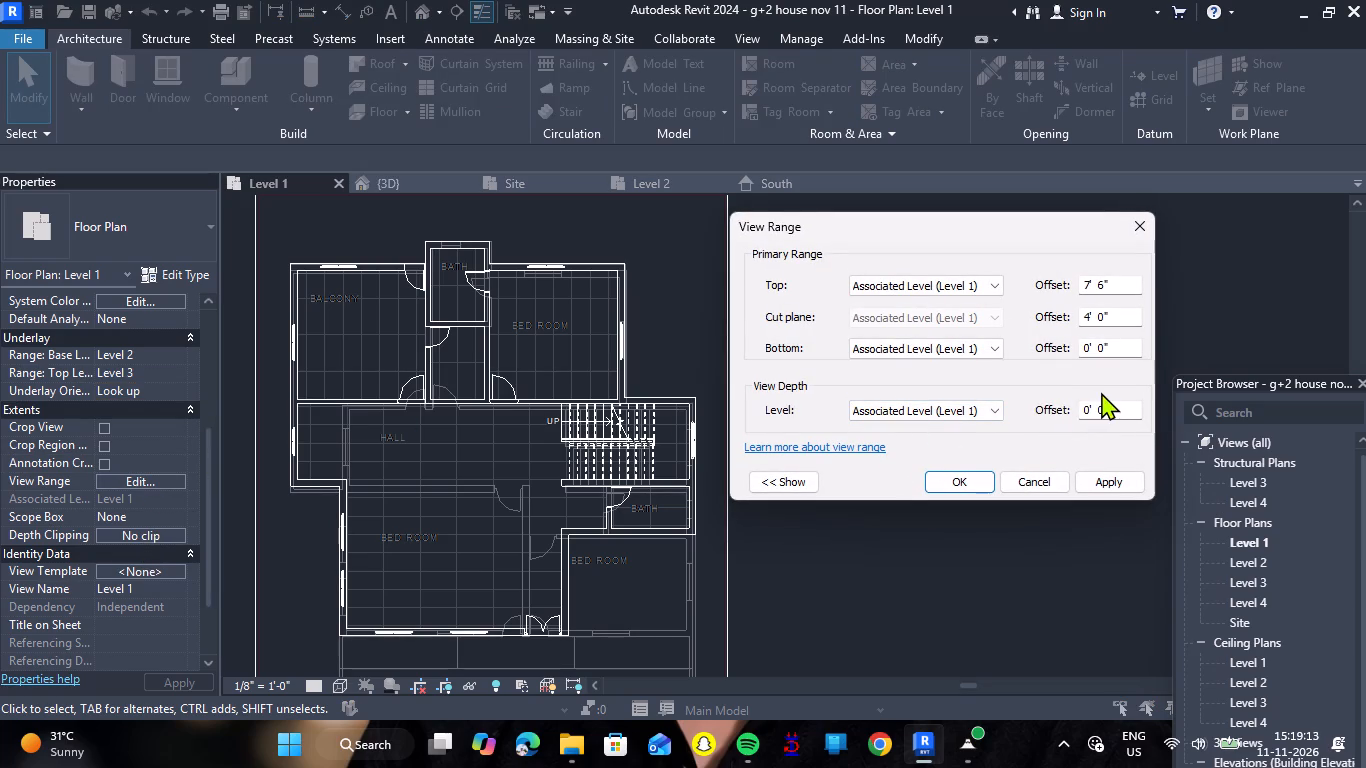
pyautogui.click(807, 483)
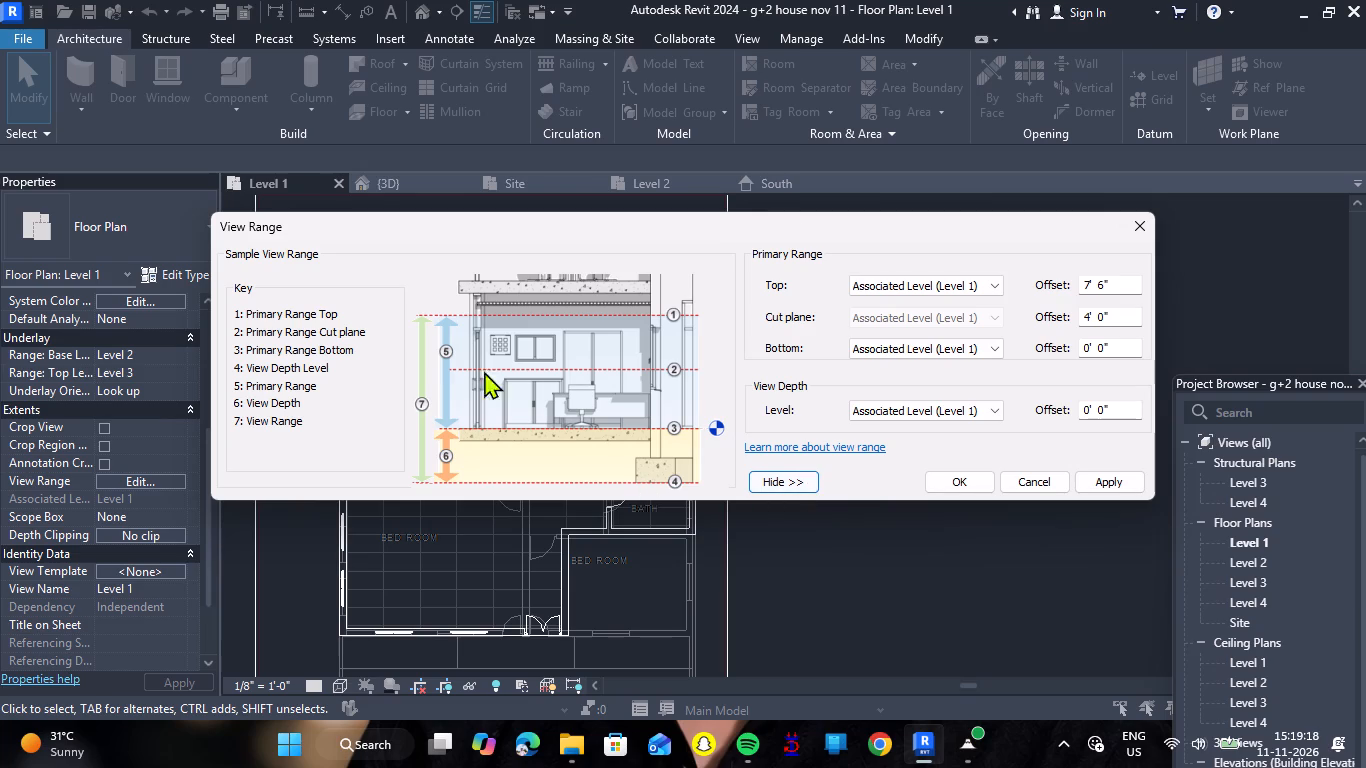
pyautogui.moveTo(665, 318); pyautogui.dragTo(665, 371)
pyautogui.click(1037, 486)
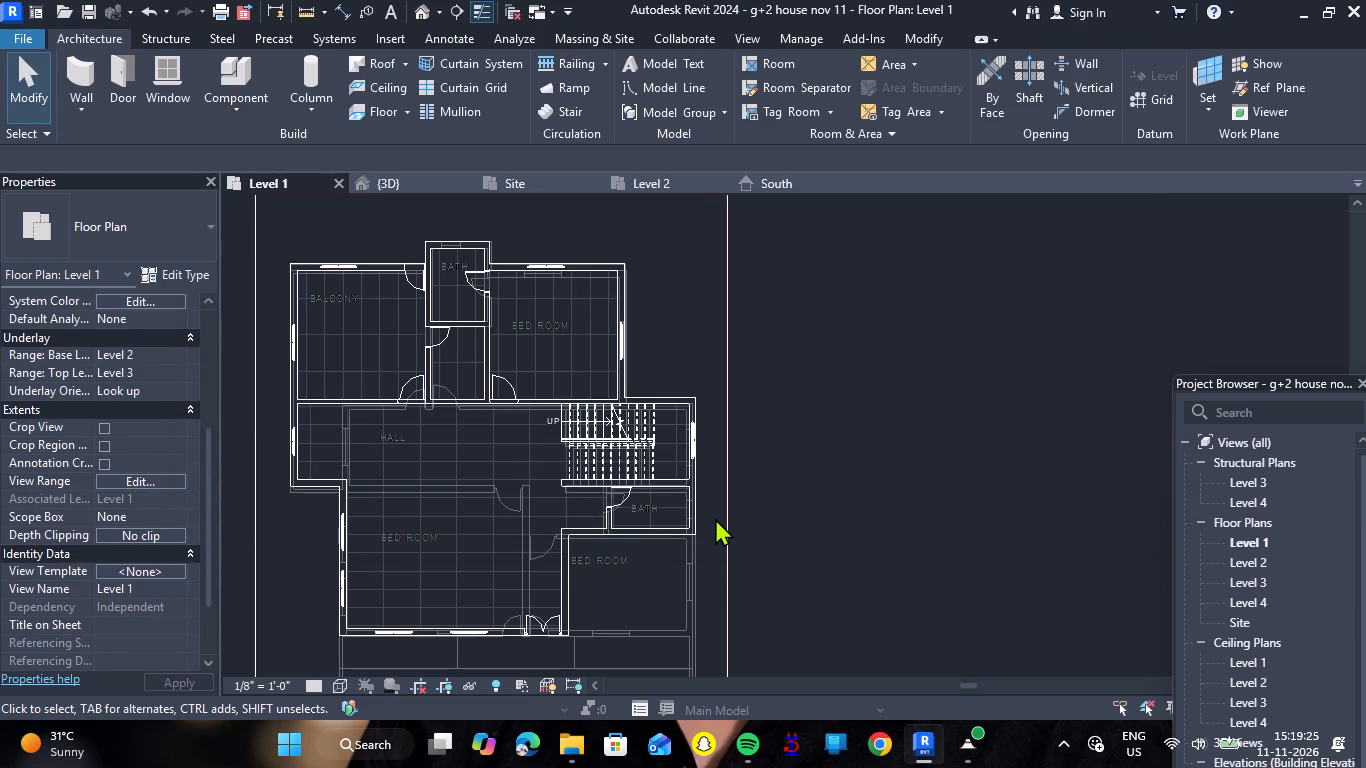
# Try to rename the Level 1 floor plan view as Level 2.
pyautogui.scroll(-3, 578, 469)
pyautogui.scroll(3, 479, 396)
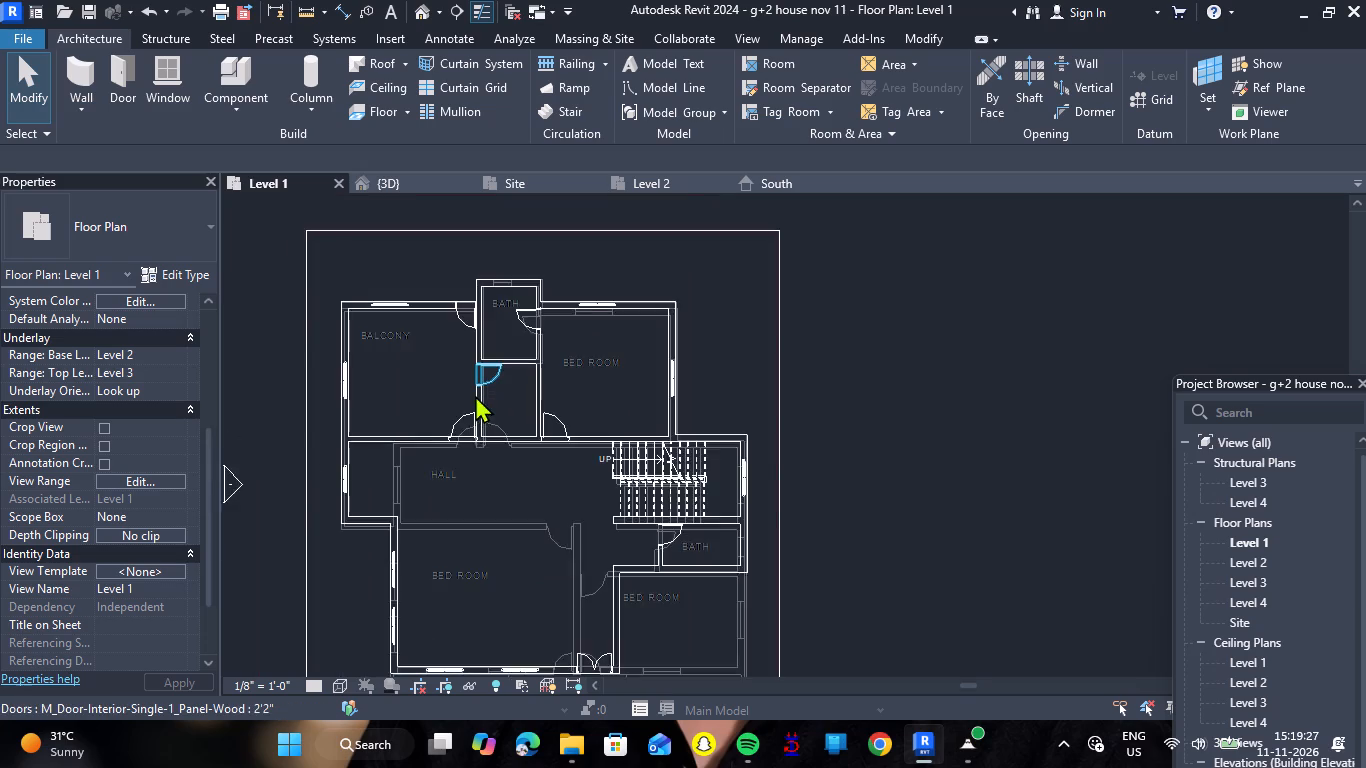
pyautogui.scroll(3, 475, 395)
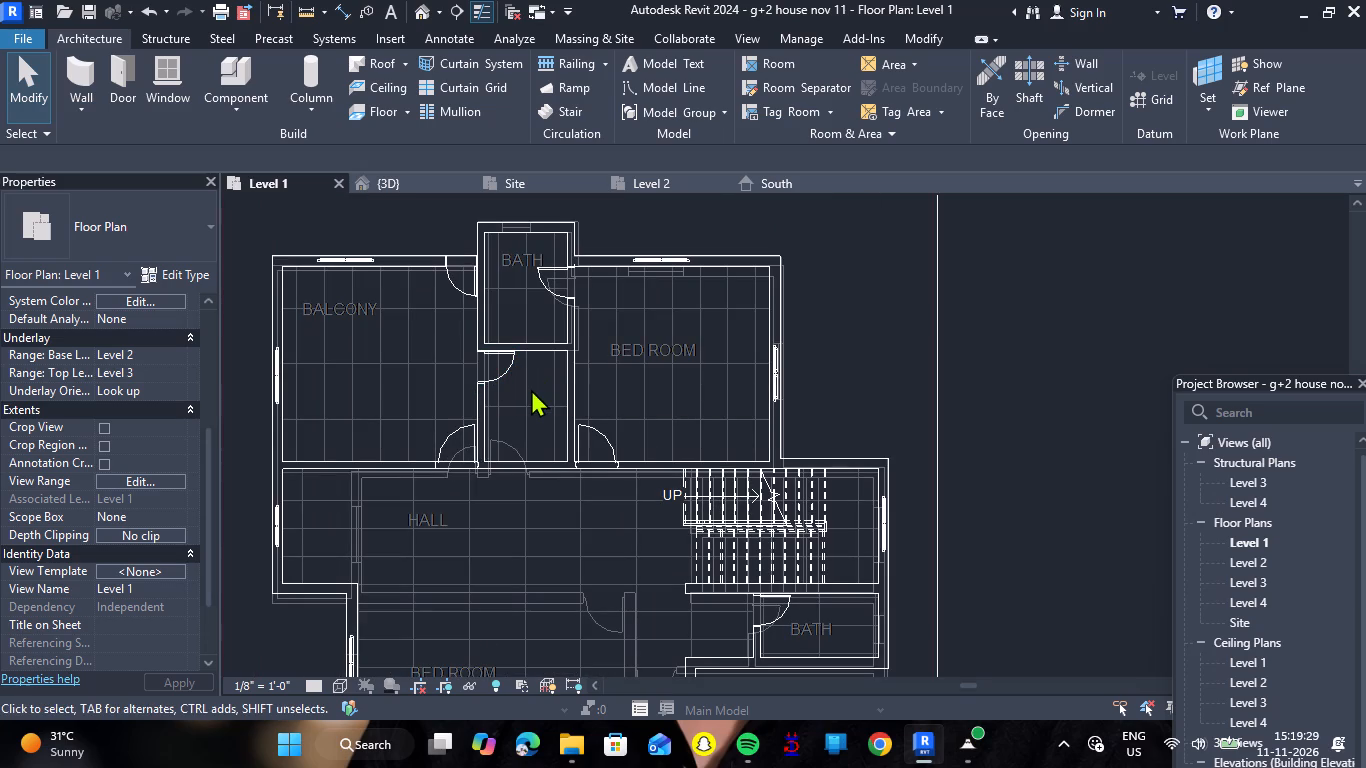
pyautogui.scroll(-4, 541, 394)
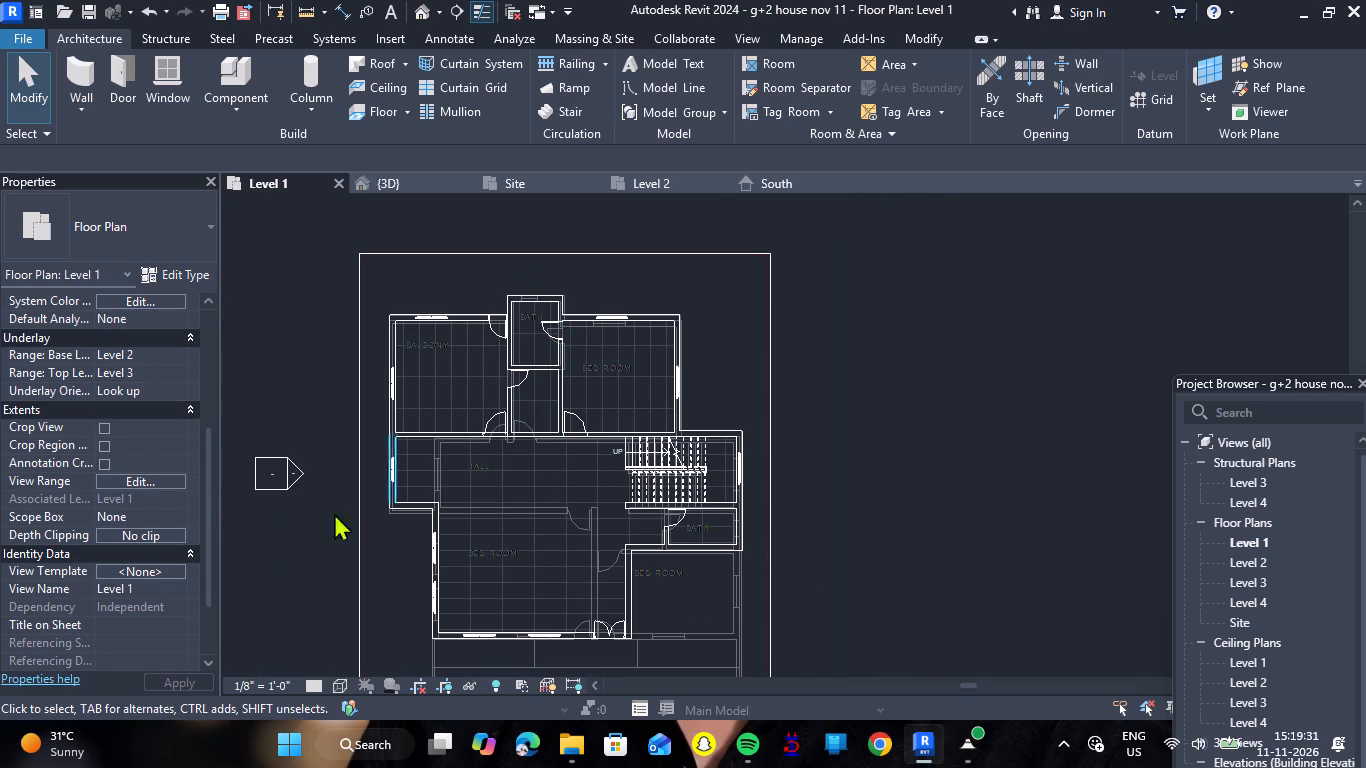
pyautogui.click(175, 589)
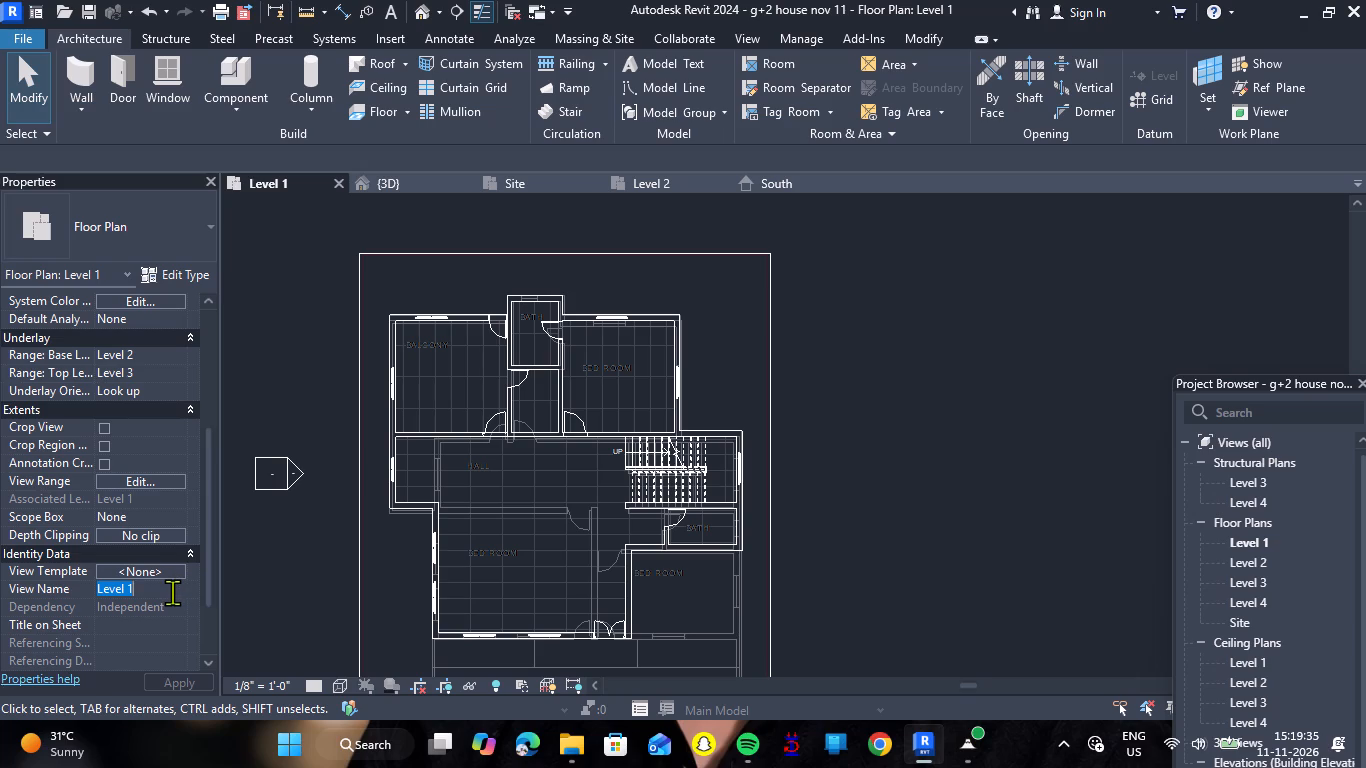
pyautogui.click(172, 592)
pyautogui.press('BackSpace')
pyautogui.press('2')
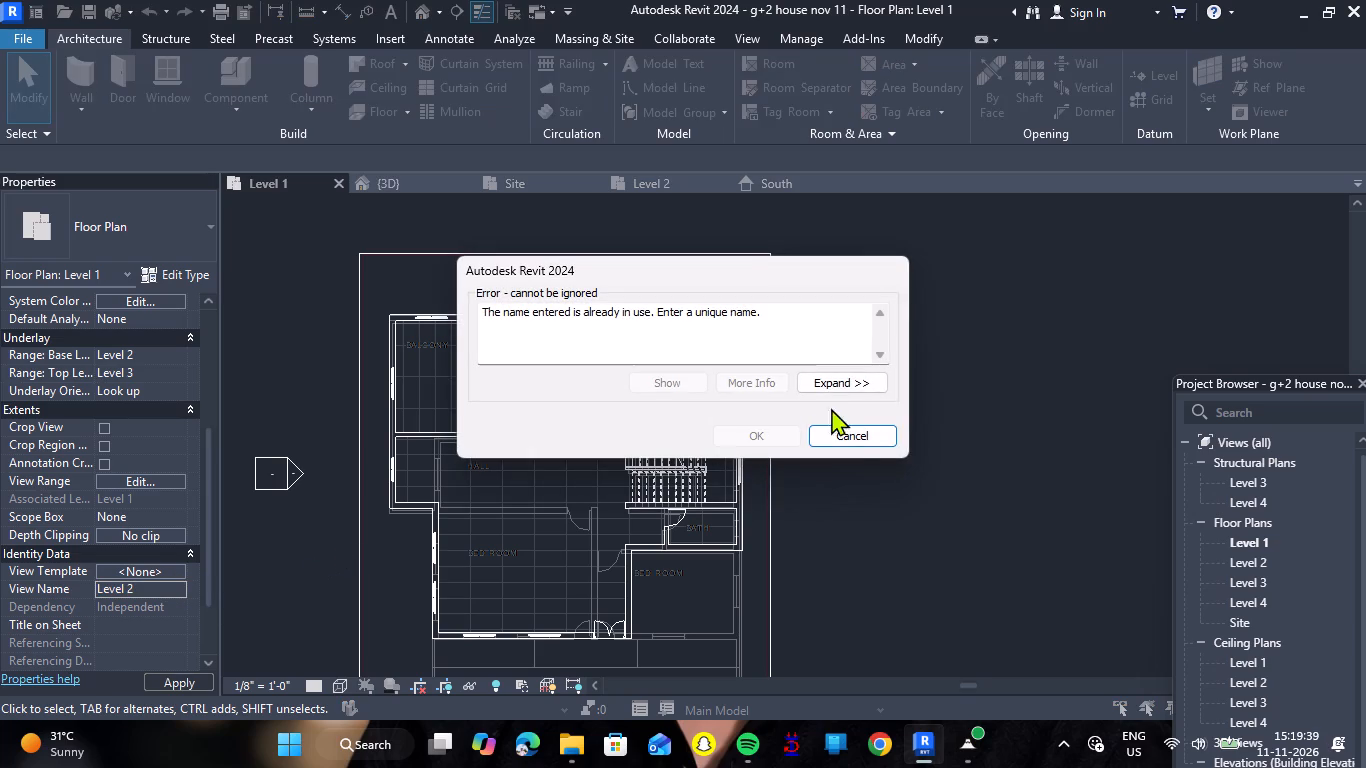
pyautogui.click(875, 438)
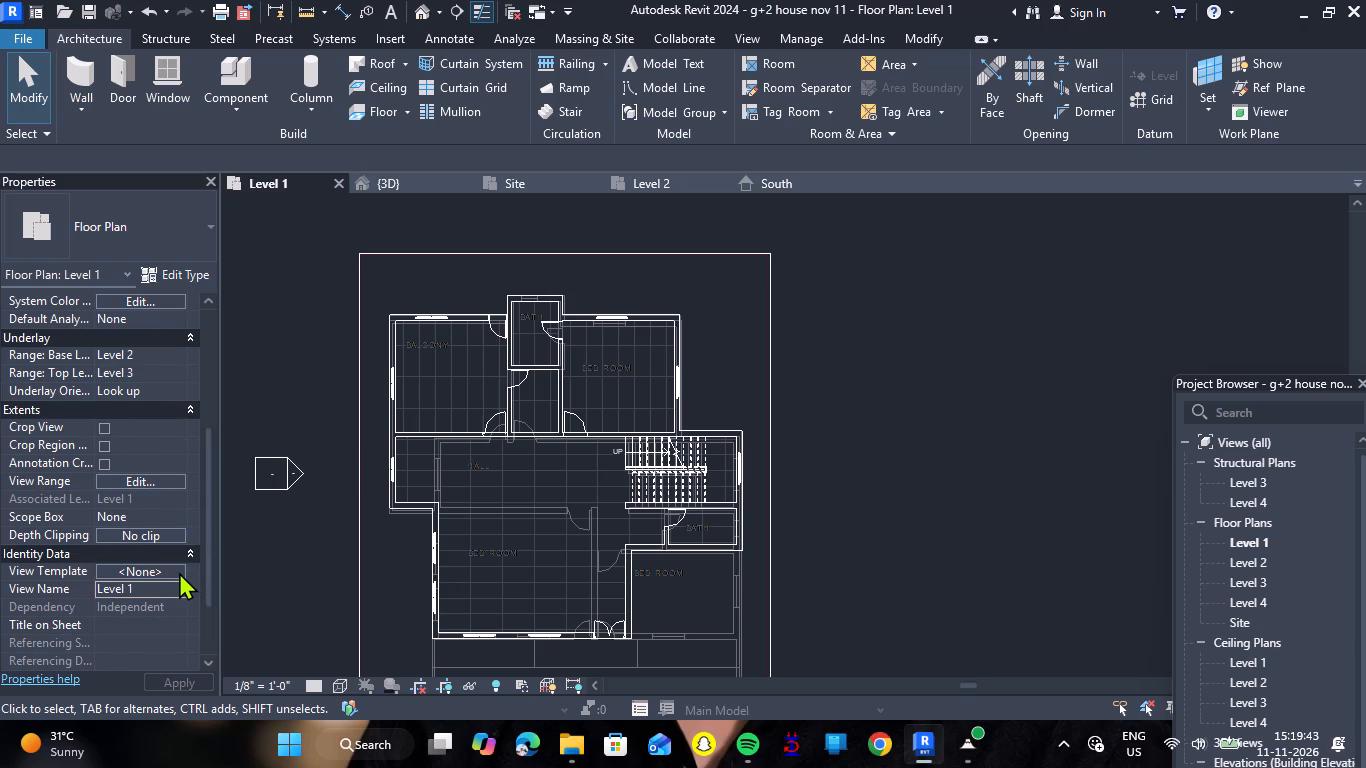
# Assign the Architectural Plan view template to the Level 1 floor plan, with Underlay Orientation included in the template.
pyautogui.click(179, 572)
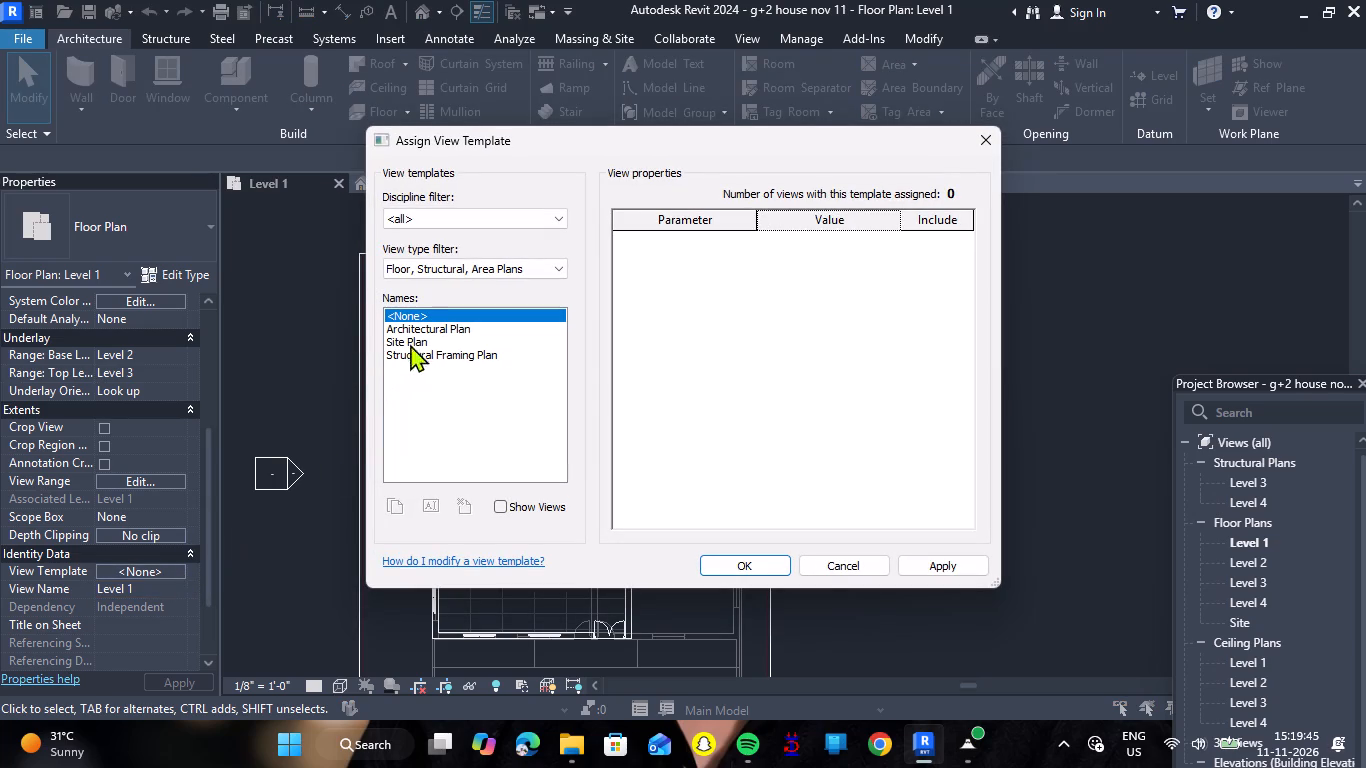
pyautogui.click(436, 329)
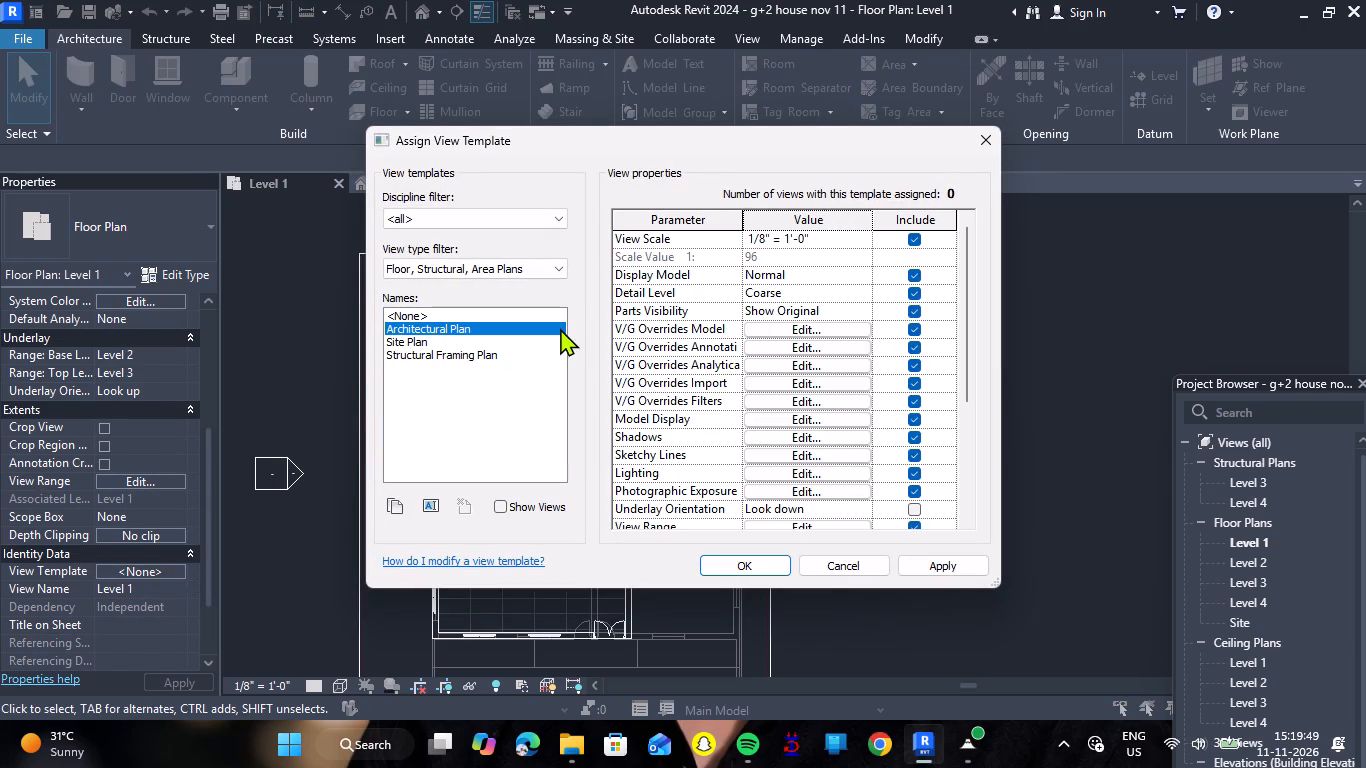
pyautogui.scroll(-2, 697, 327)
pyautogui.scroll(1, 697, 327)
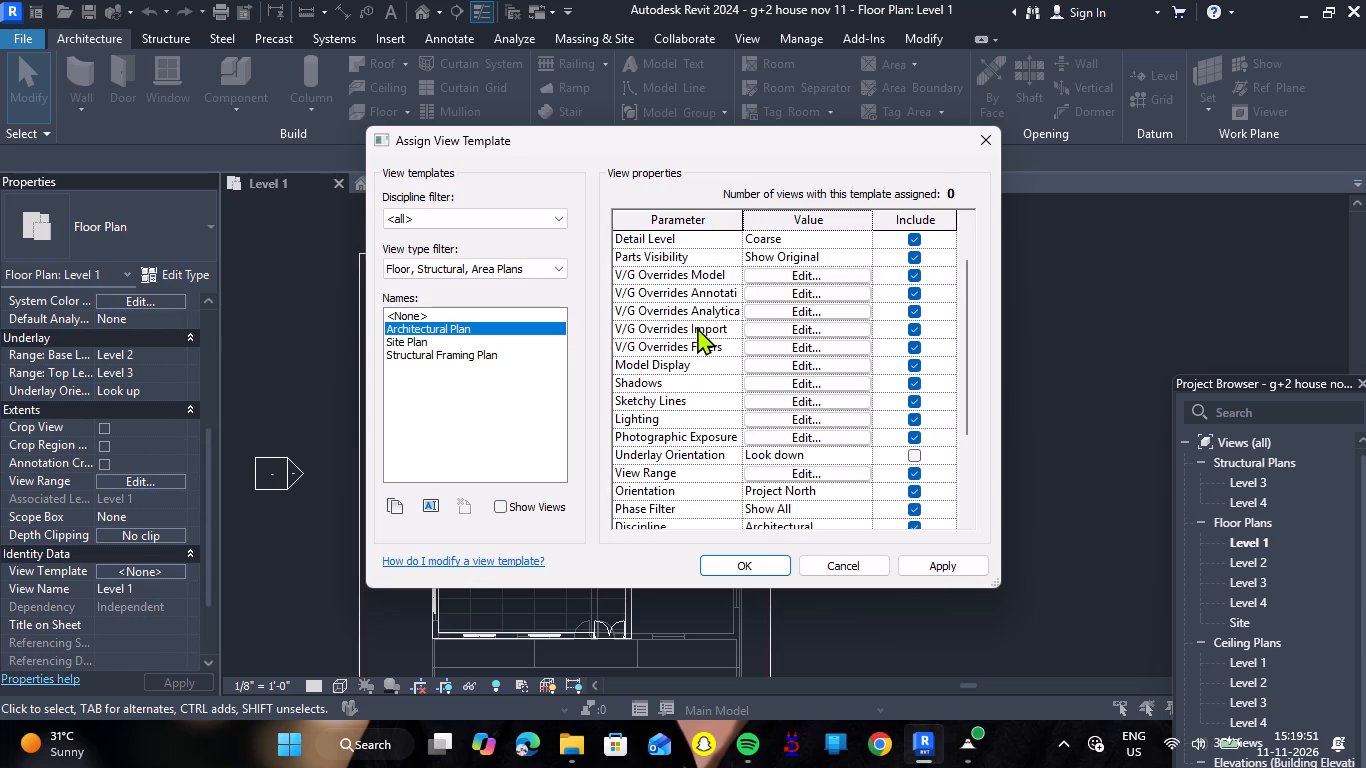
pyautogui.scroll(-5, 697, 327)
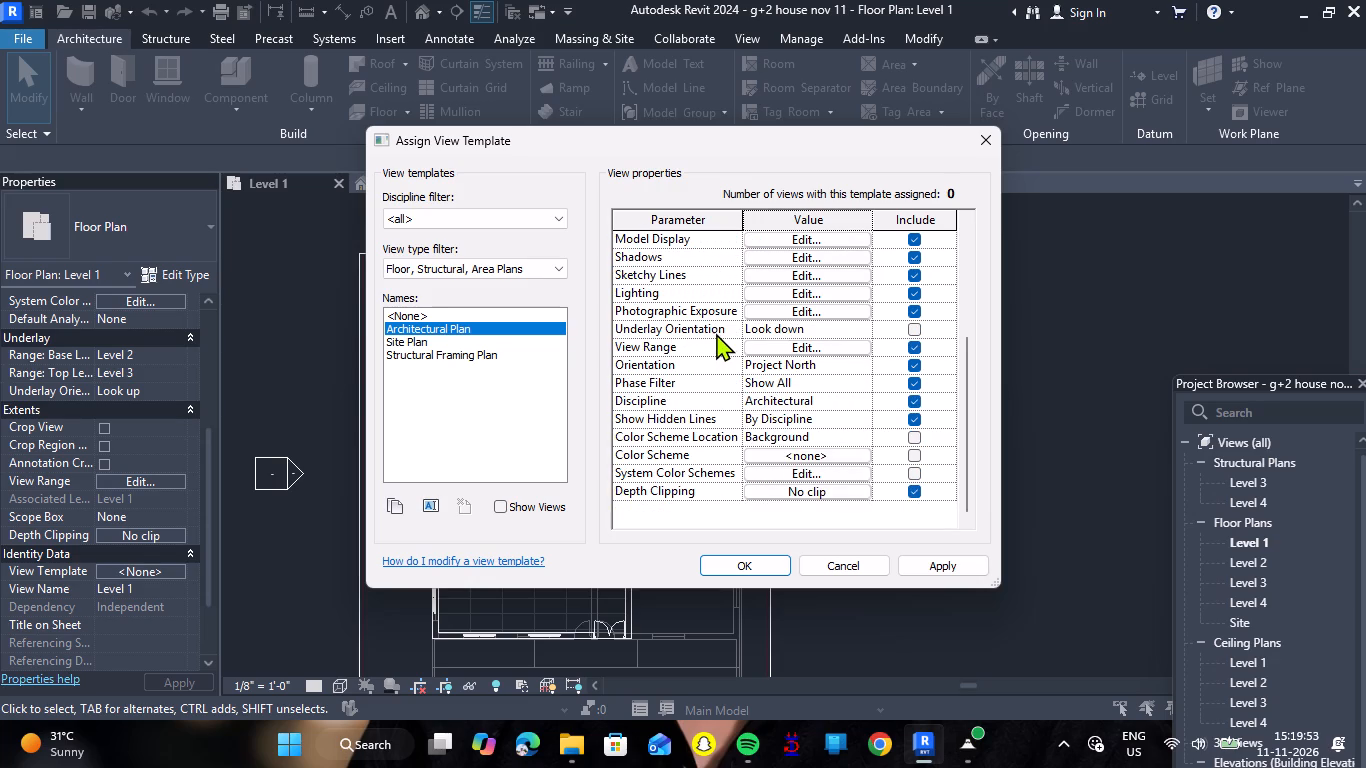
pyautogui.scroll(1, 731, 321)
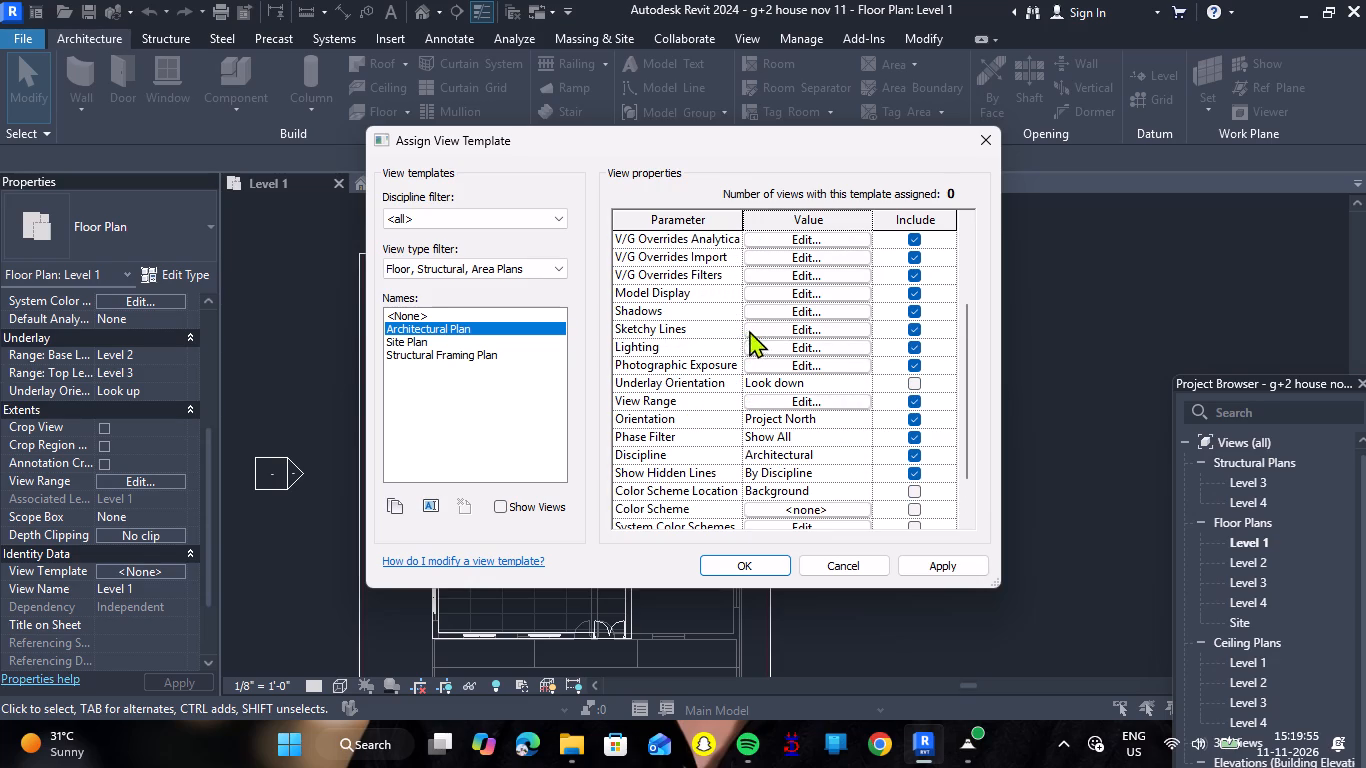
pyautogui.click(919, 380)
pyautogui.click(774, 576)
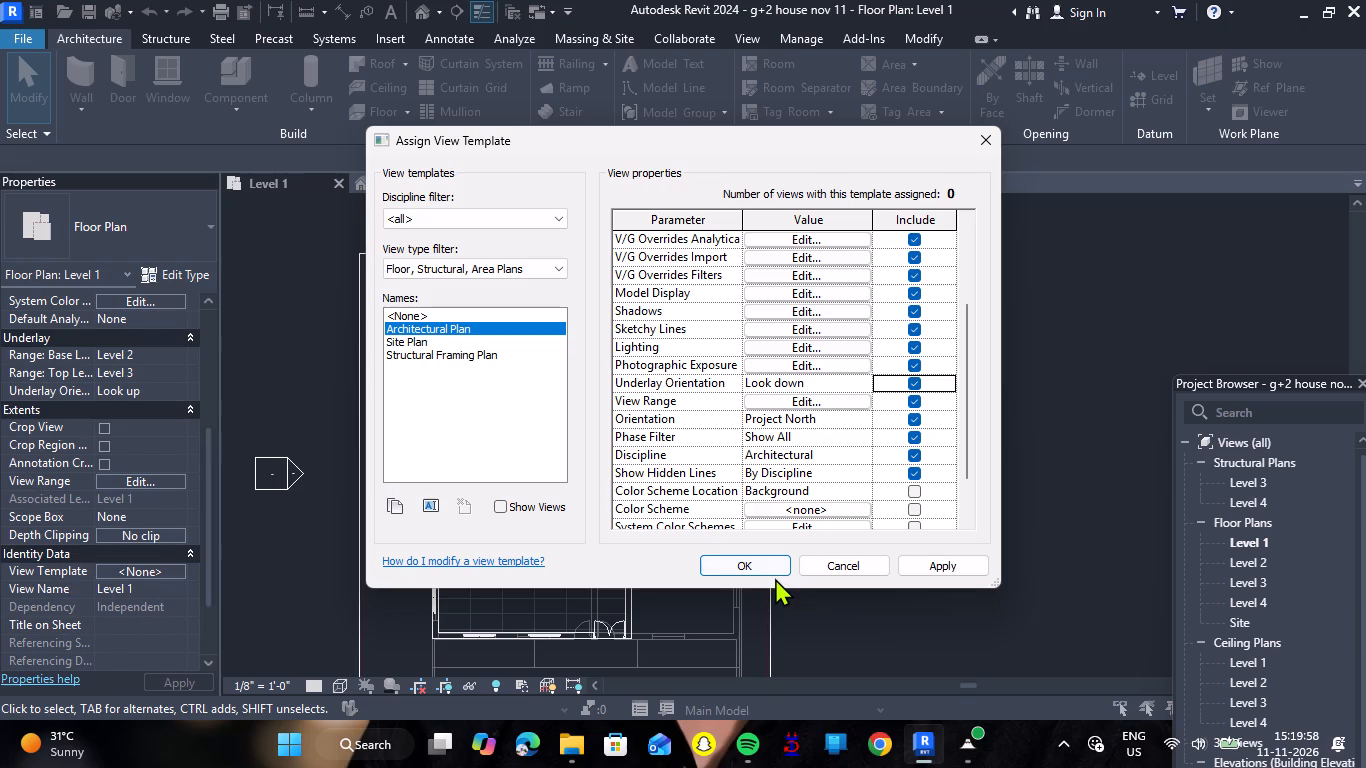
pyautogui.click(767, 564)
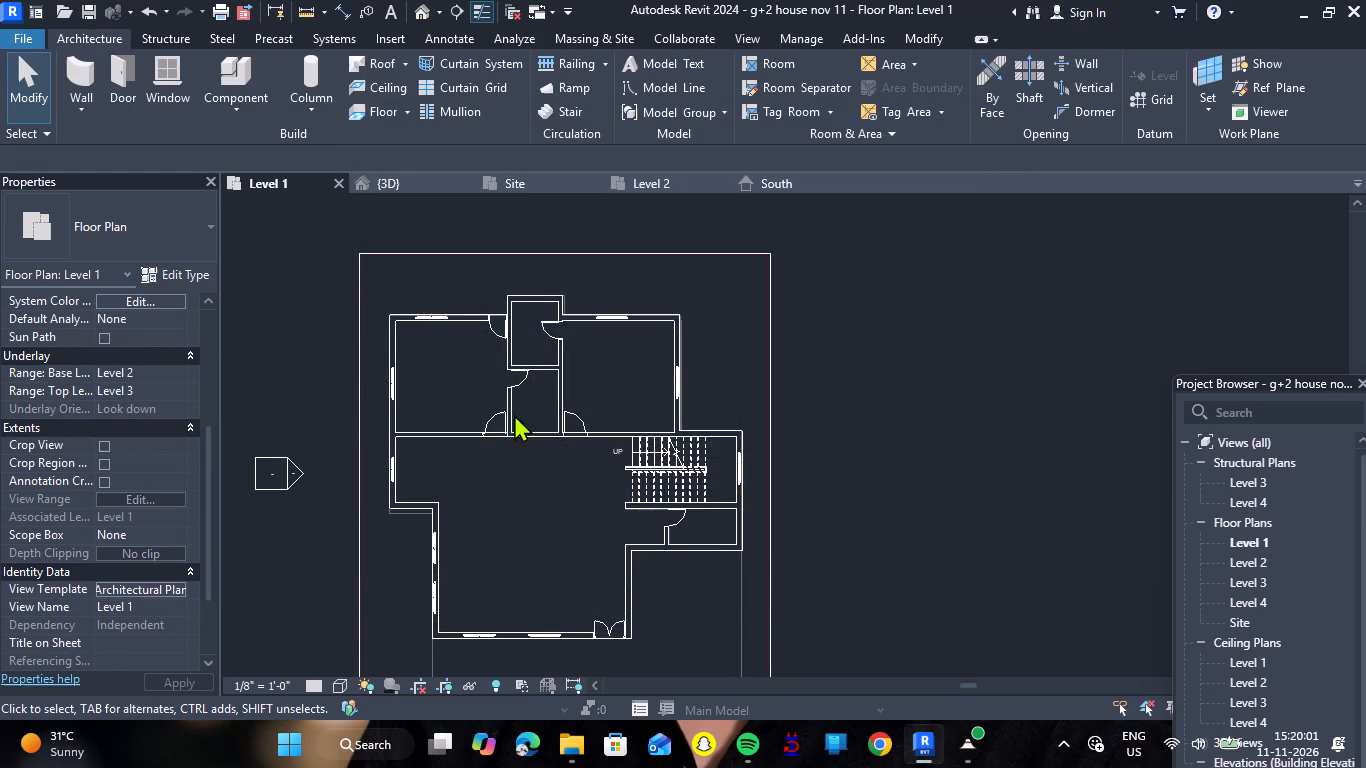
# Examine the Level 1 floor plan's walls, underlay and view properties with the view template applied.
pyautogui.scroll(-3, 522, 397)
pyautogui.scroll(2, 515, 448)
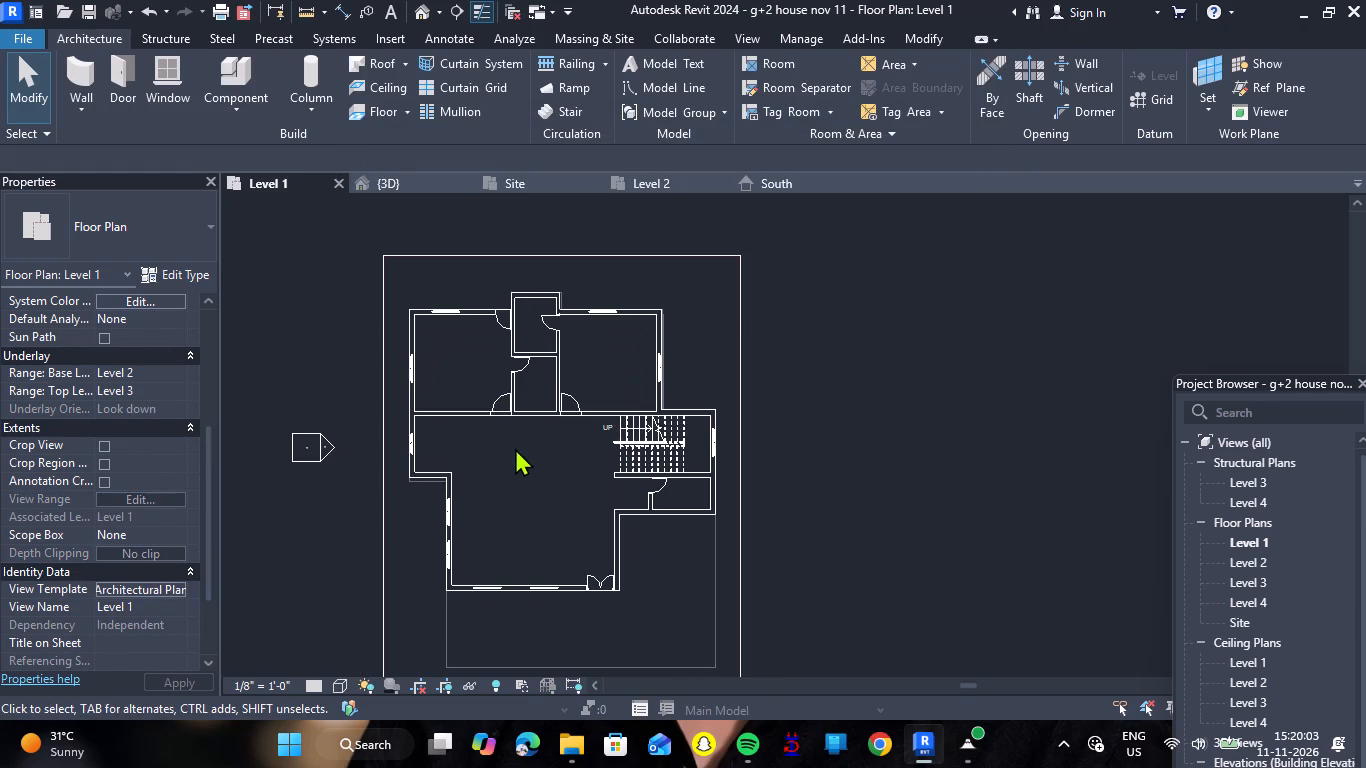
pyautogui.scroll(1, 538, 400)
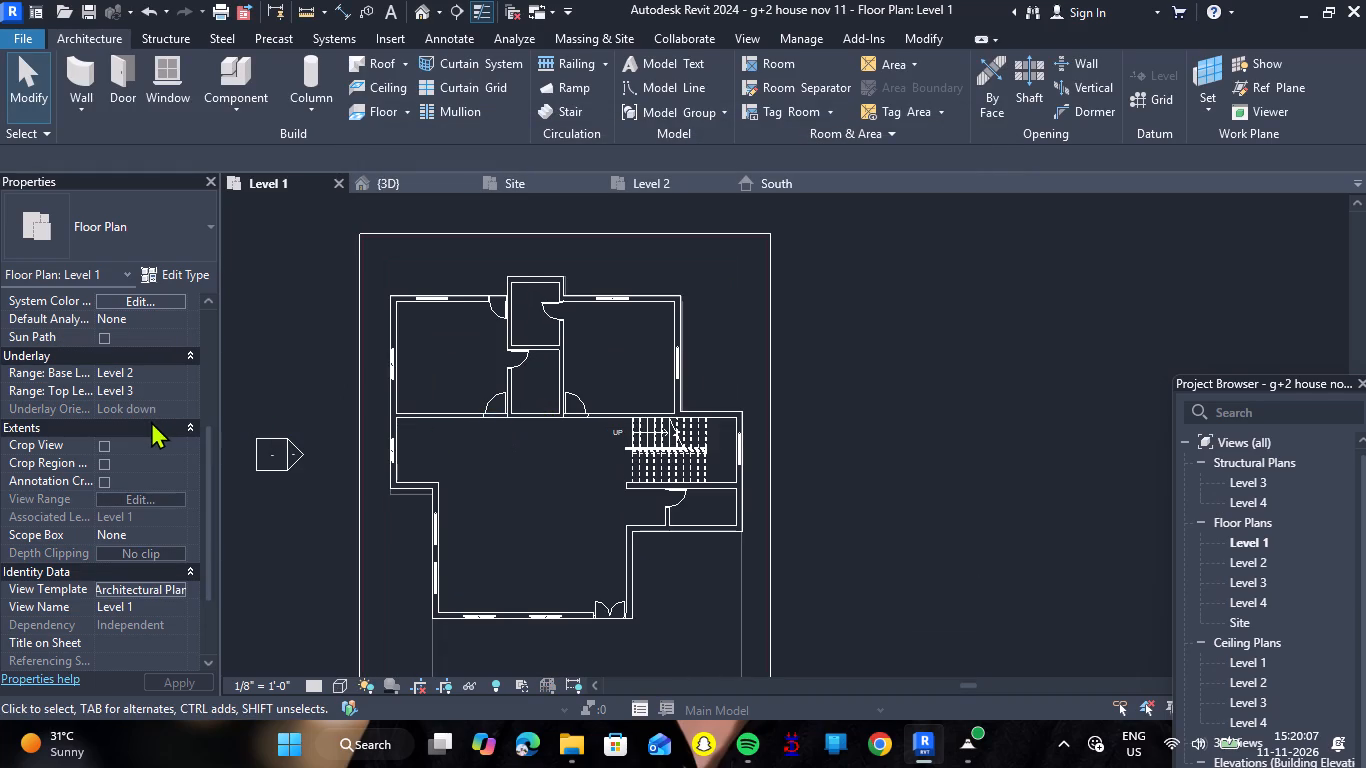
pyautogui.scroll(-3, 152, 422)
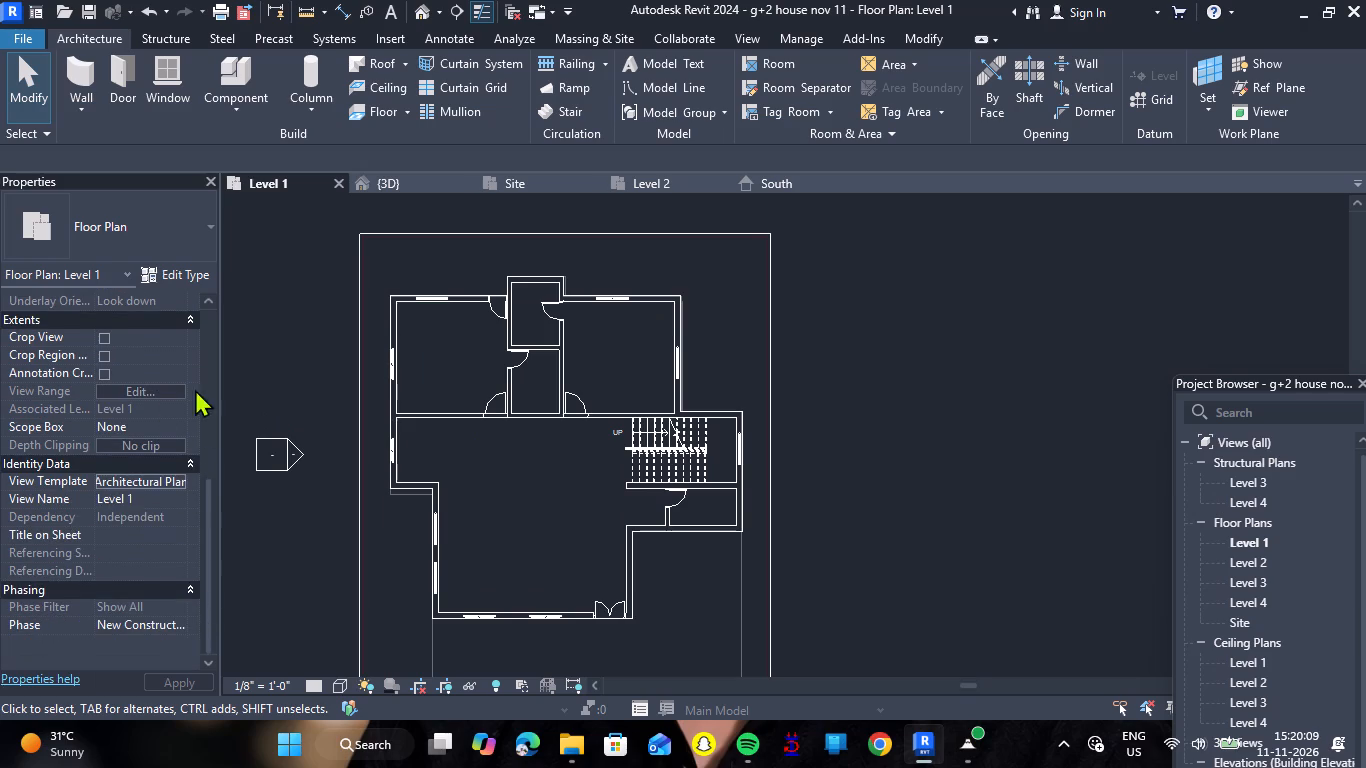
pyautogui.scroll(-1, 195, 389)
pyautogui.scroll(-15, 403, 387)
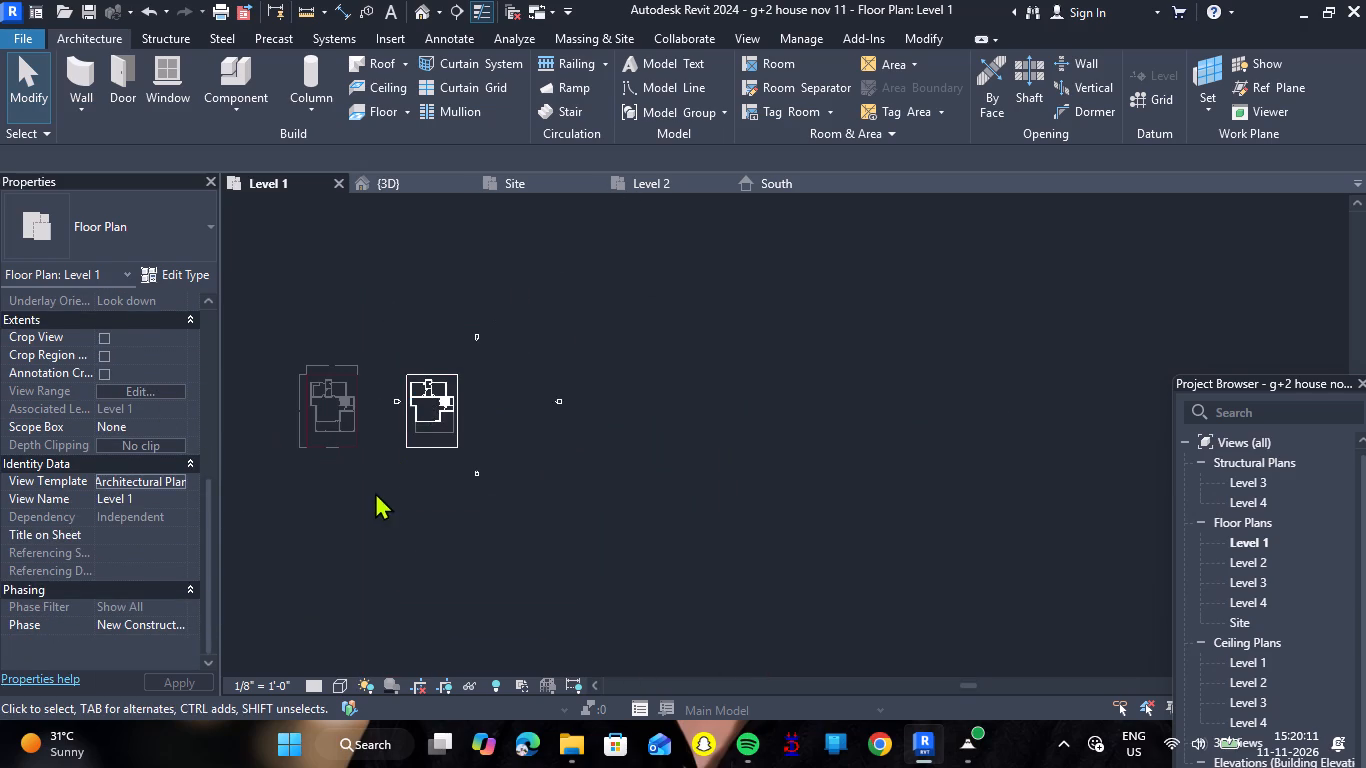
pyautogui.scroll(5, 386, 448)
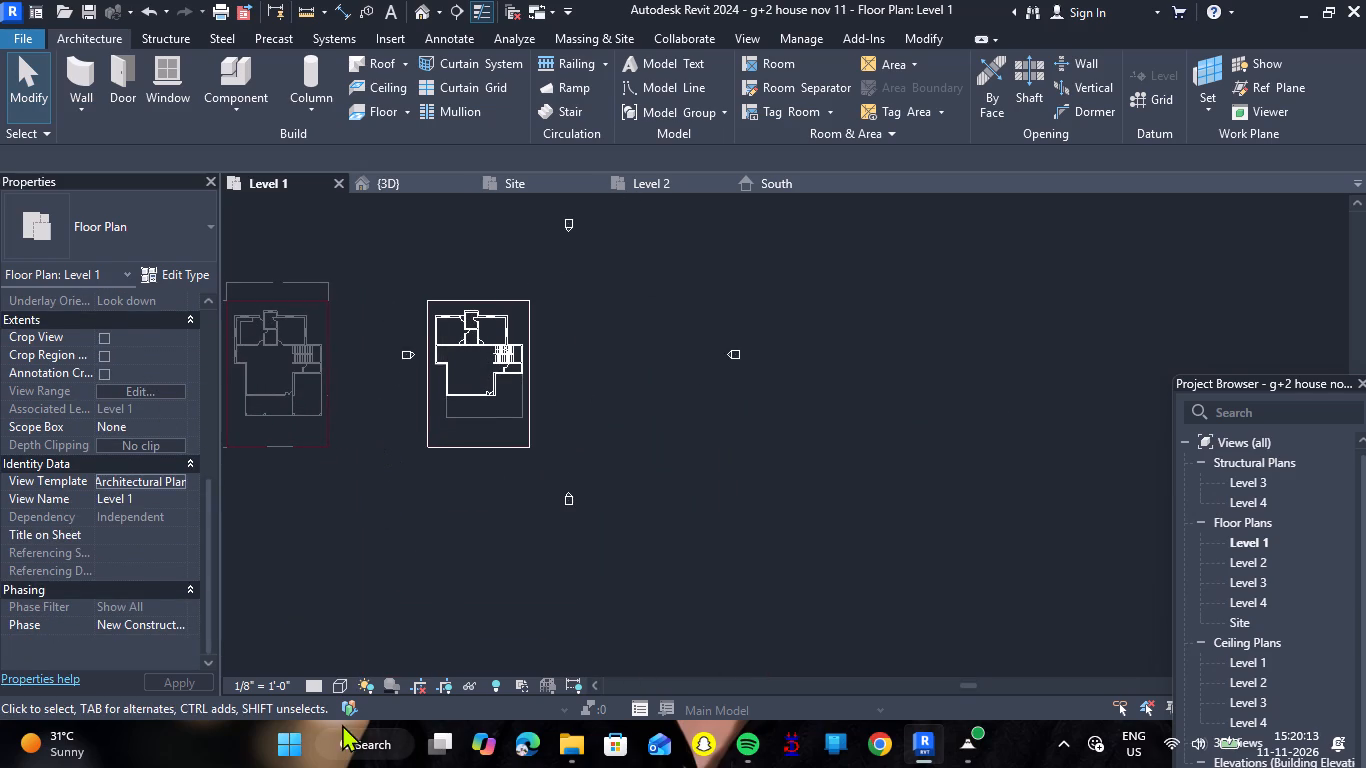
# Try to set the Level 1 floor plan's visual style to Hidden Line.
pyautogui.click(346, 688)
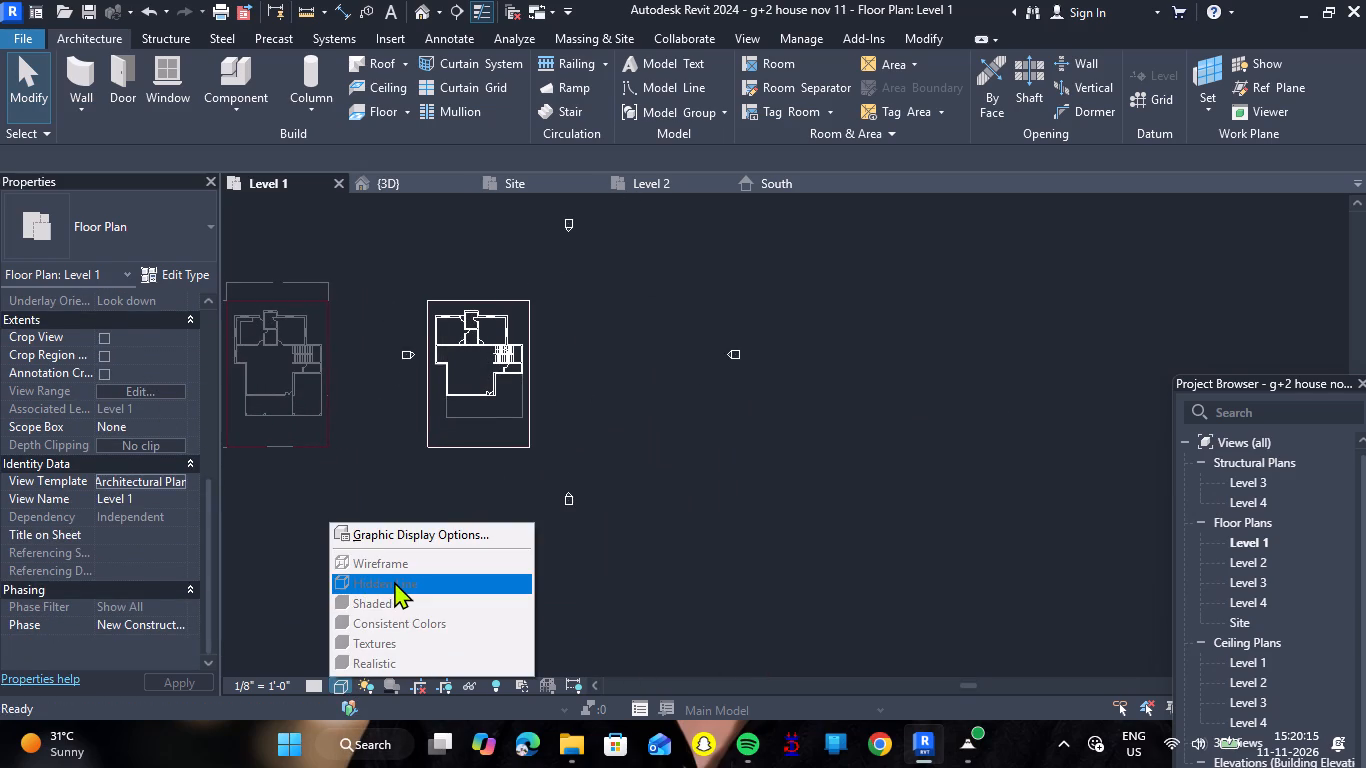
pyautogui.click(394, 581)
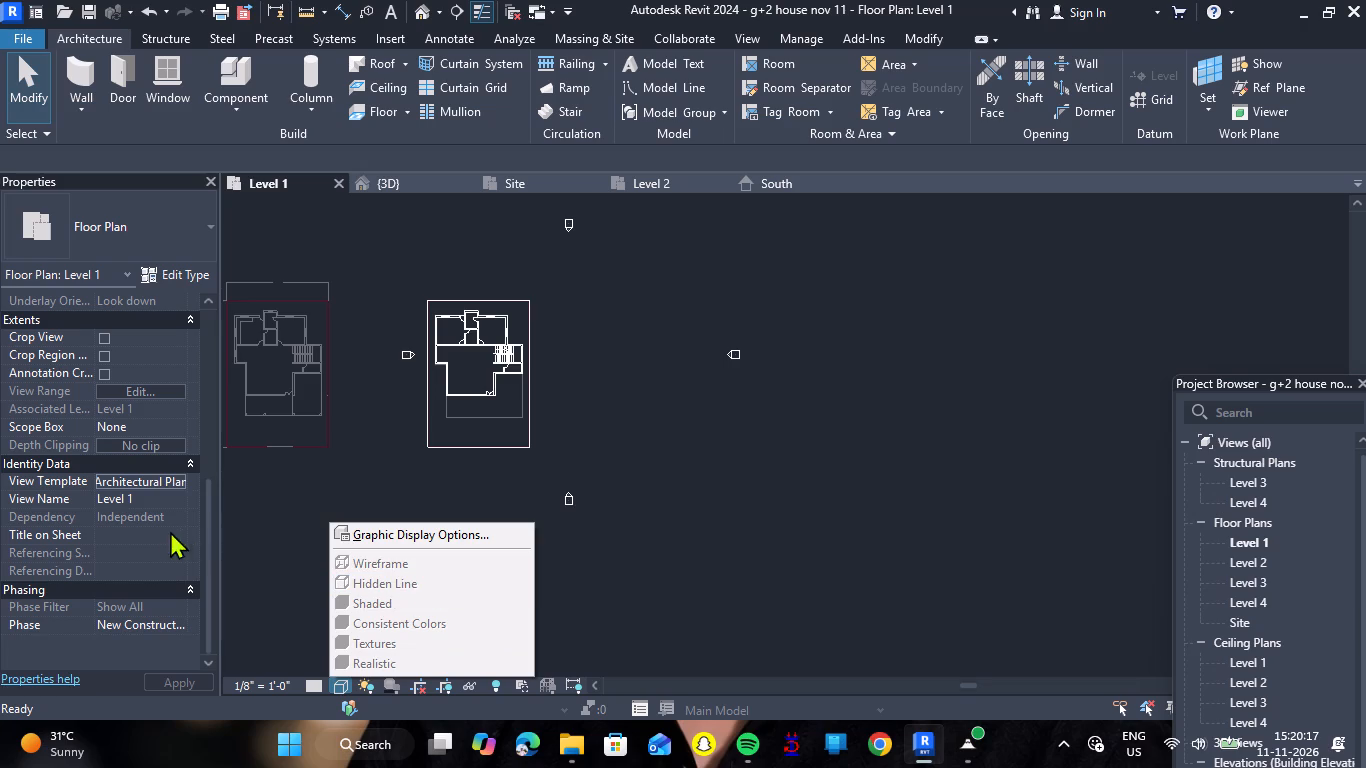
# Remove the assigned view template from the Level 1 floor plan by setting it to <None>.
pyautogui.click(185, 483)
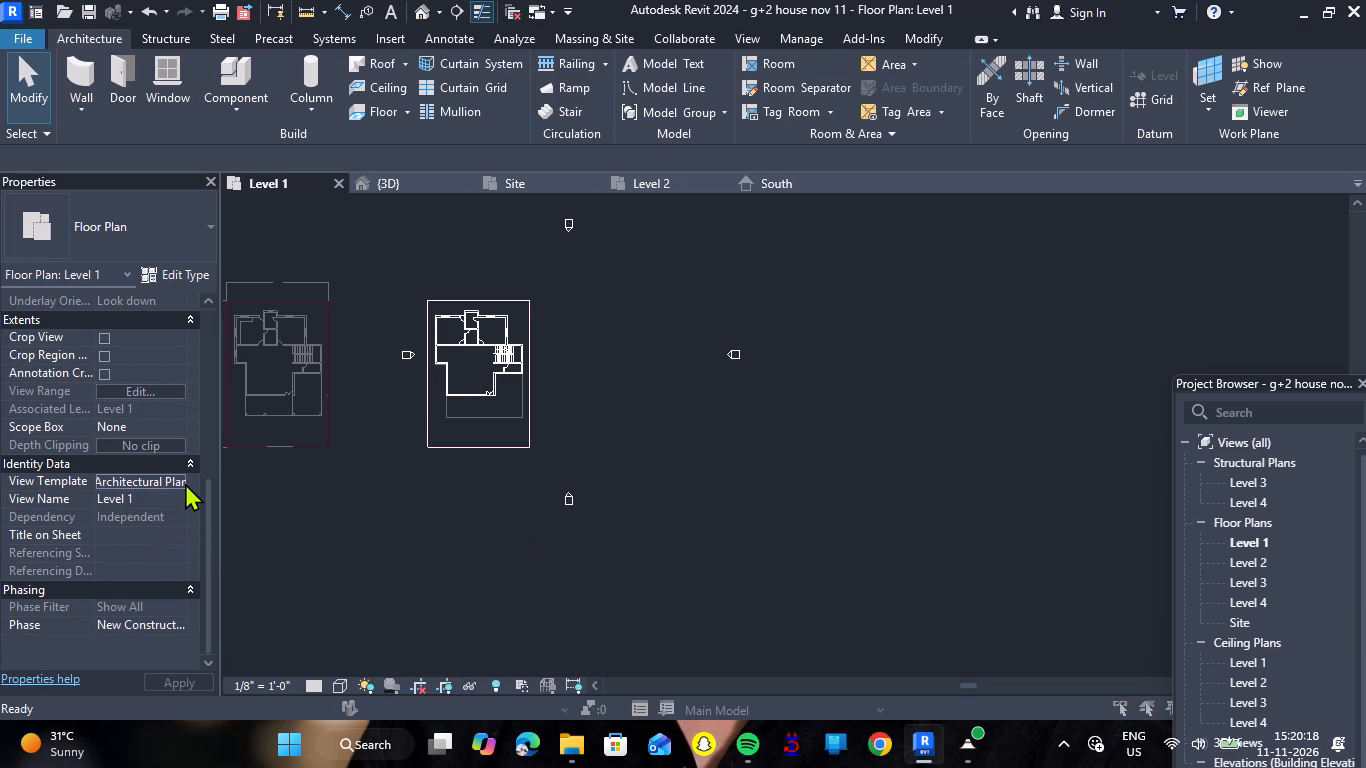
pyautogui.click(406, 314)
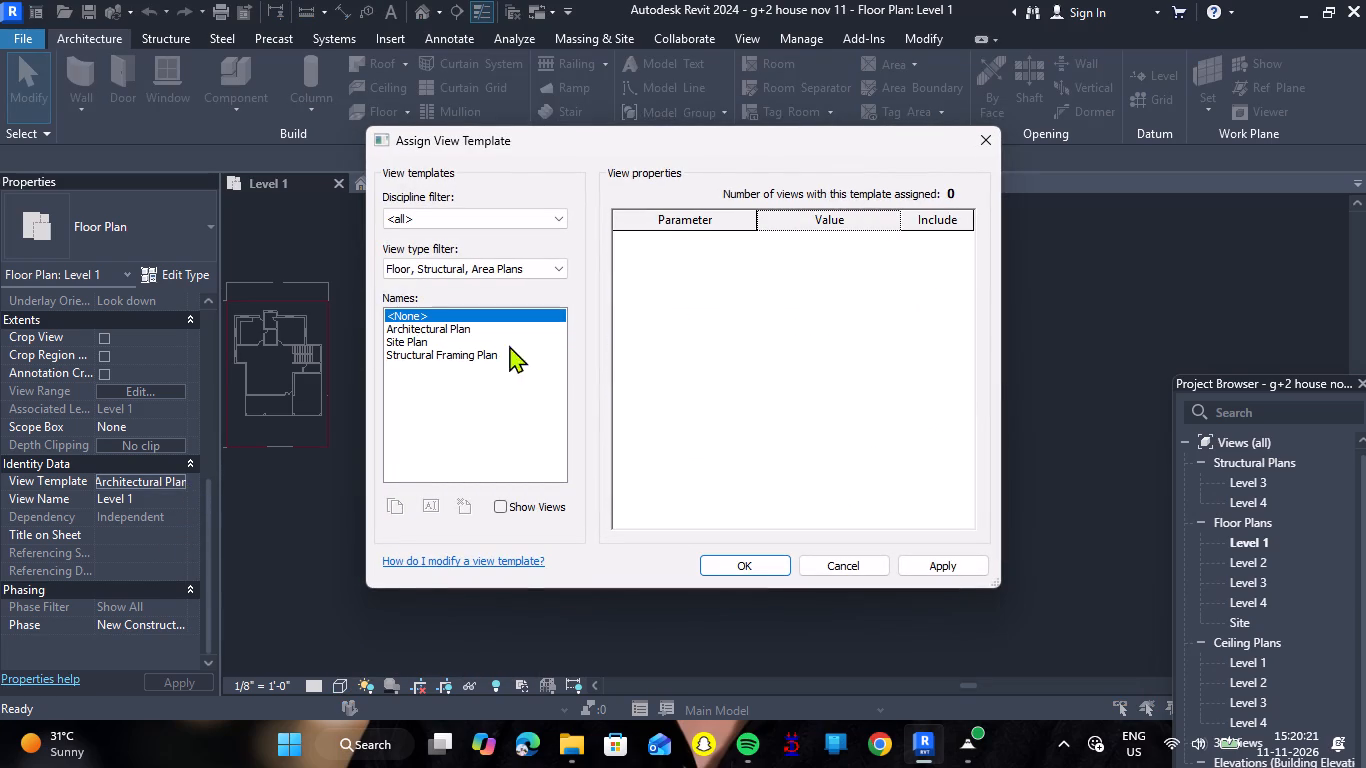
pyautogui.click(777, 555)
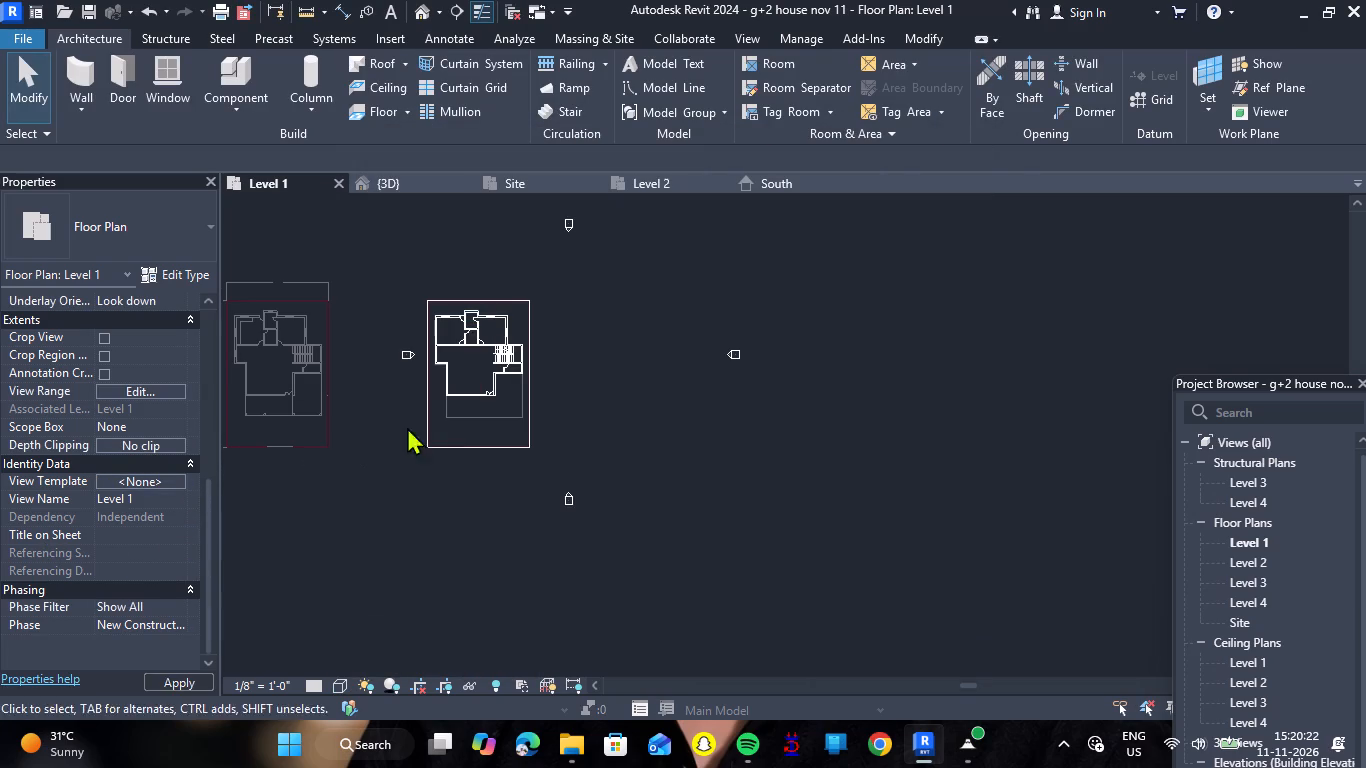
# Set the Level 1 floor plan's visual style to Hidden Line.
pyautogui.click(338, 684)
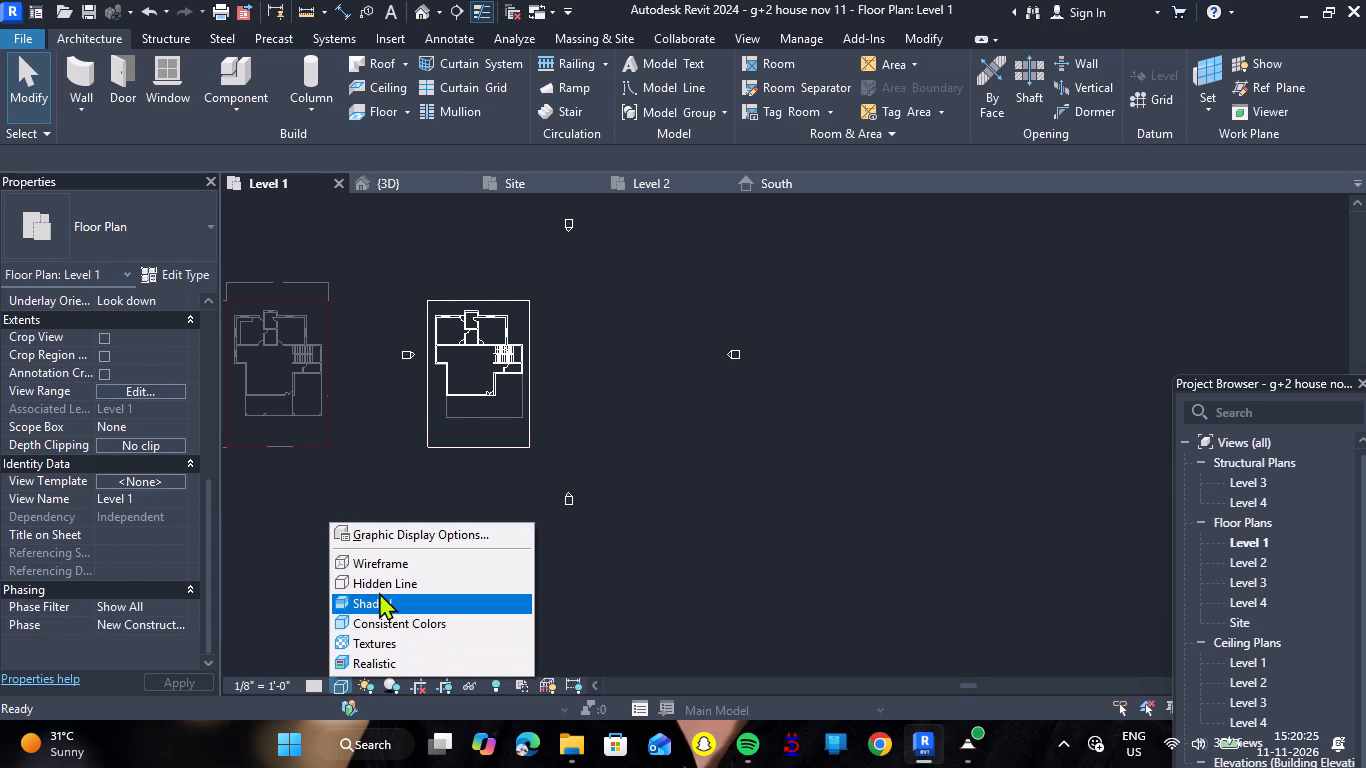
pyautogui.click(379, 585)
# Set the Level 1 floor plan's visual style to Wireframe.
pyautogui.click(350, 683)
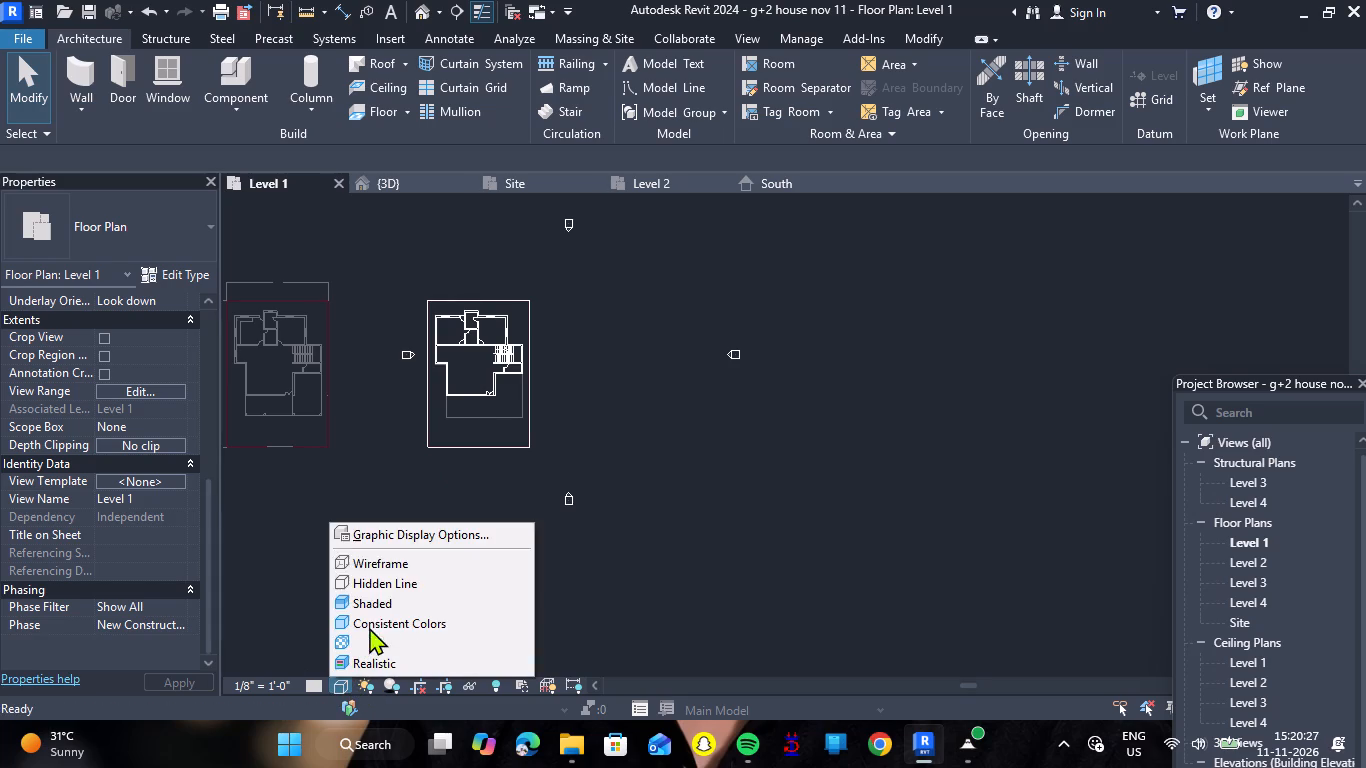
pyautogui.click(401, 564)
# Set the base level of the Level 1 floor plan's underlay range to Level 3.
pyautogui.scroll(6, 510, 308)
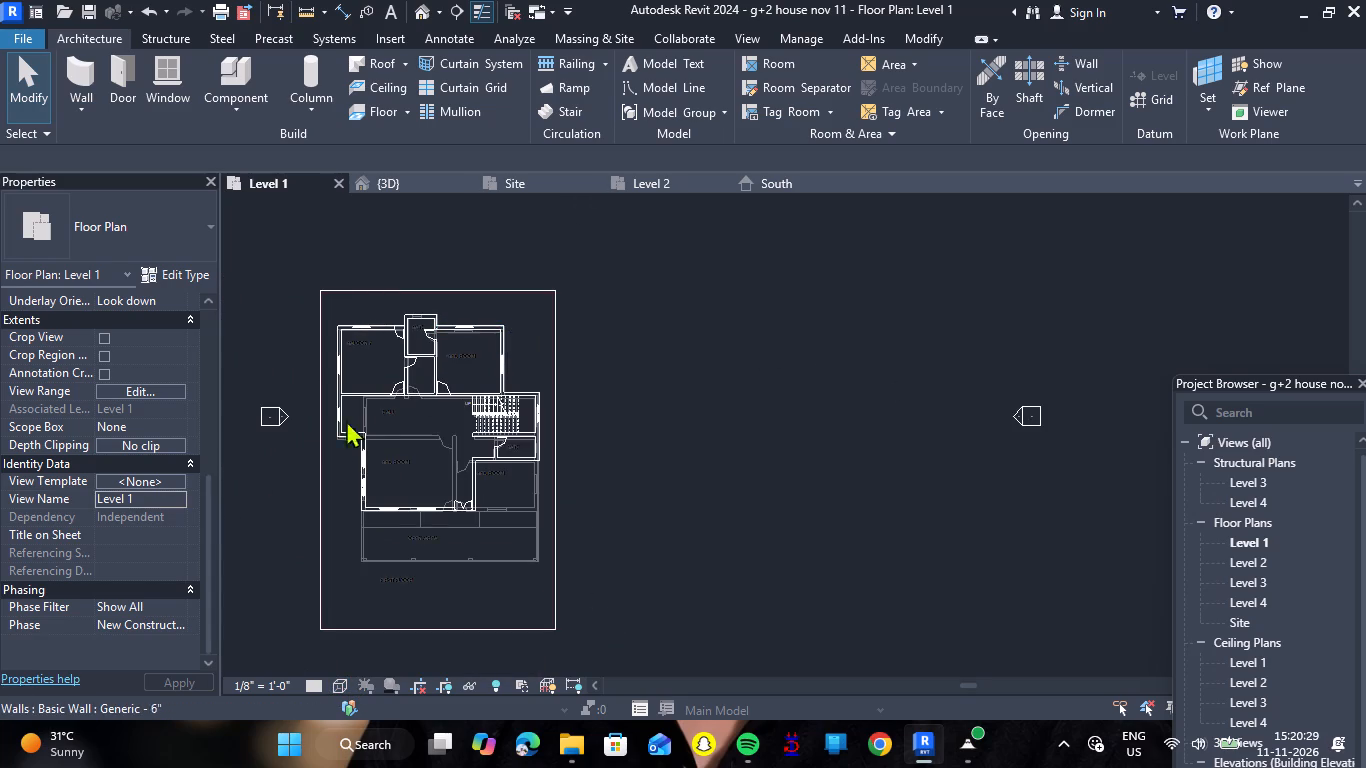
pyautogui.scroll(3, 340, 448)
pyautogui.scroll(1, 392, 513)
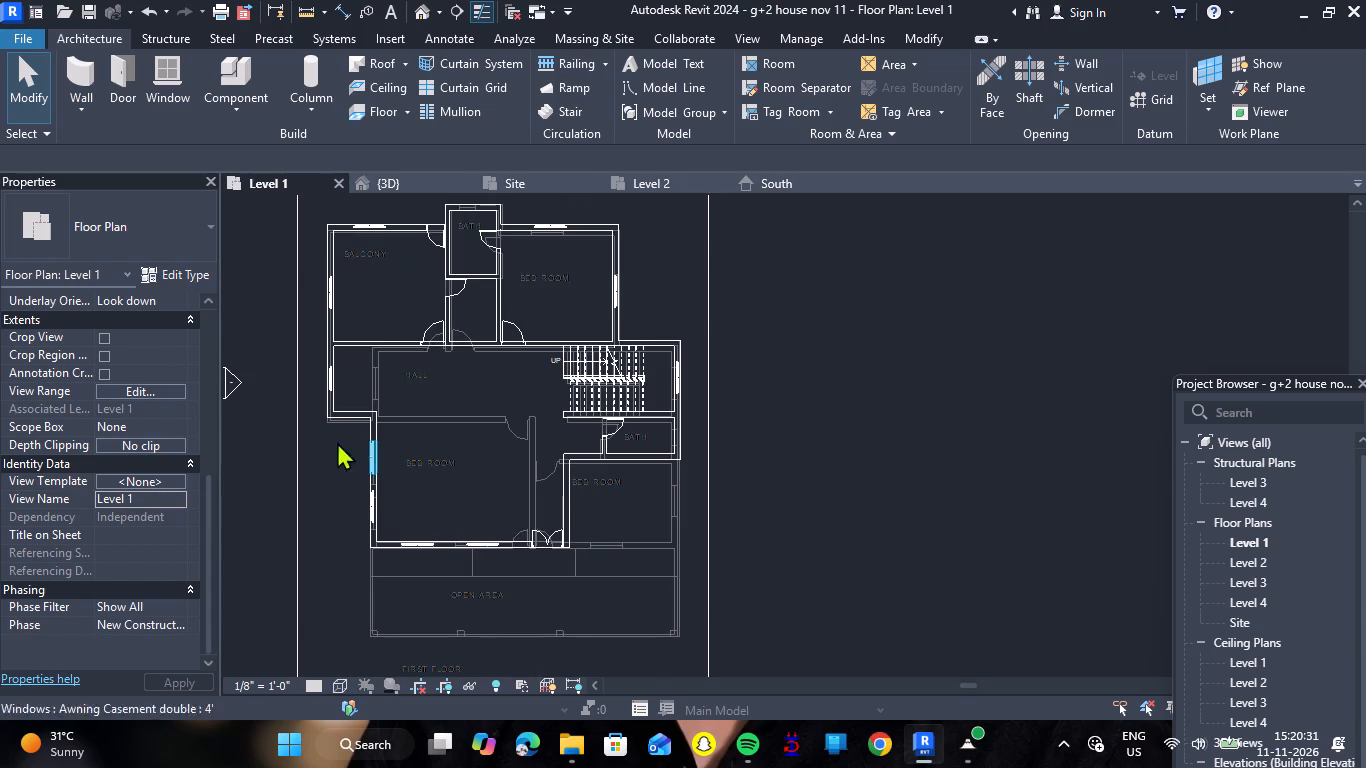
pyautogui.scroll(3, 169, 524)
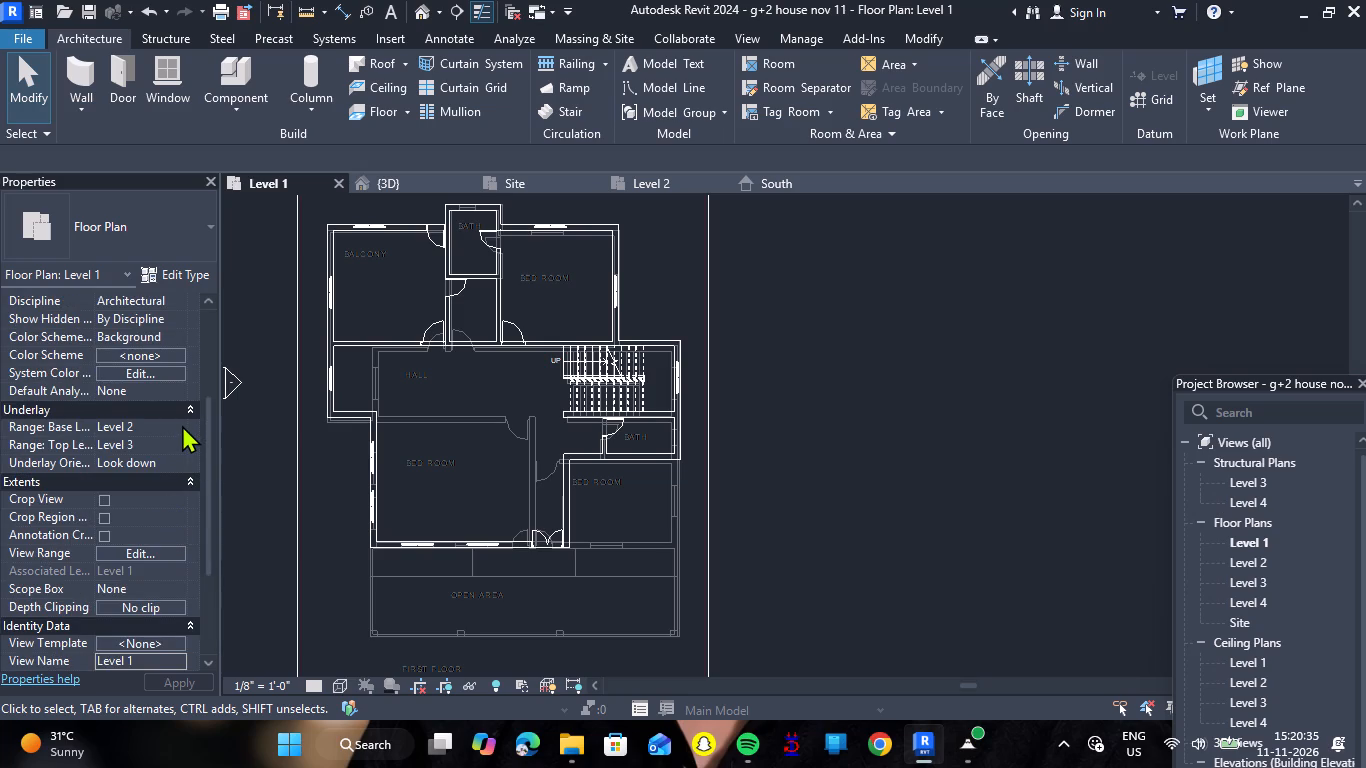
pyautogui.click(182, 425)
pyautogui.click(134, 490)
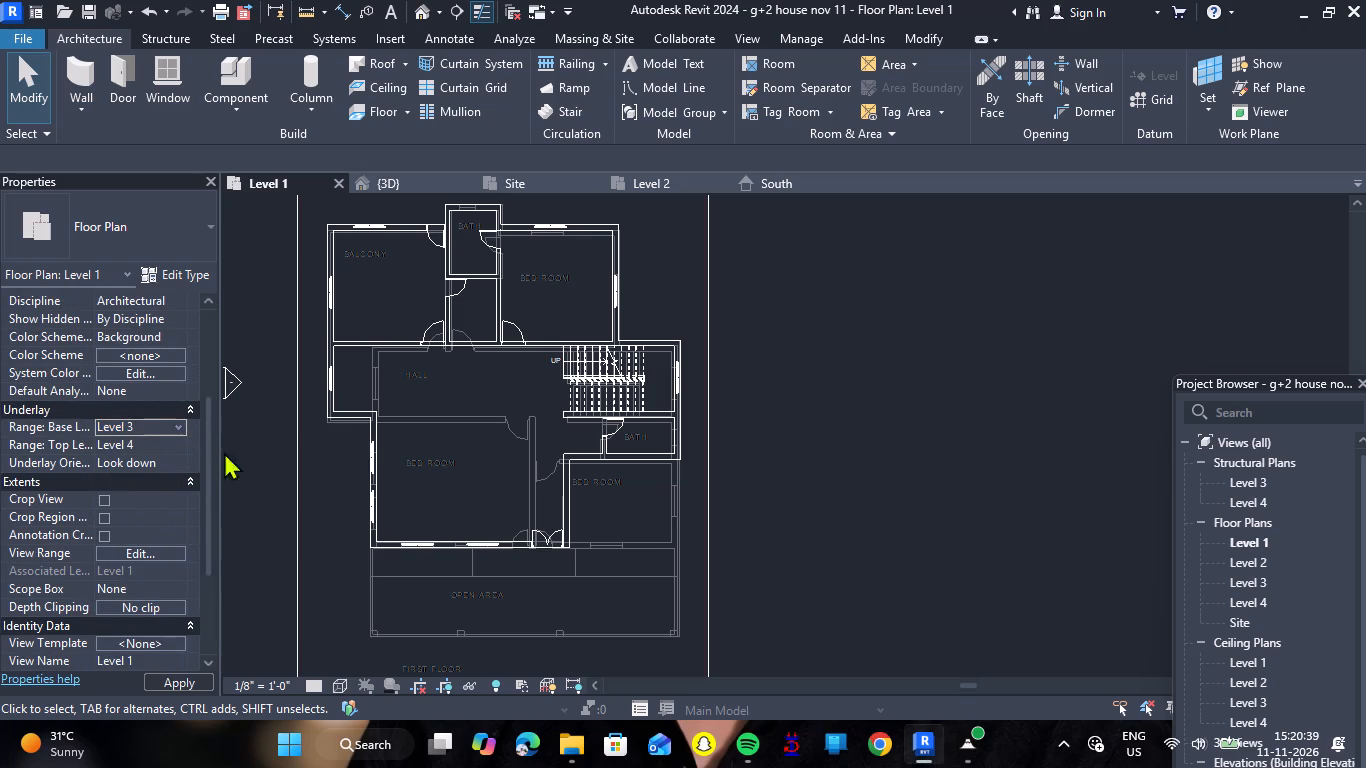
# Set the base level of the Level 1 floor plan's underlay range to Level 2.
pyautogui.click(179, 421)
pyautogui.click(148, 470)
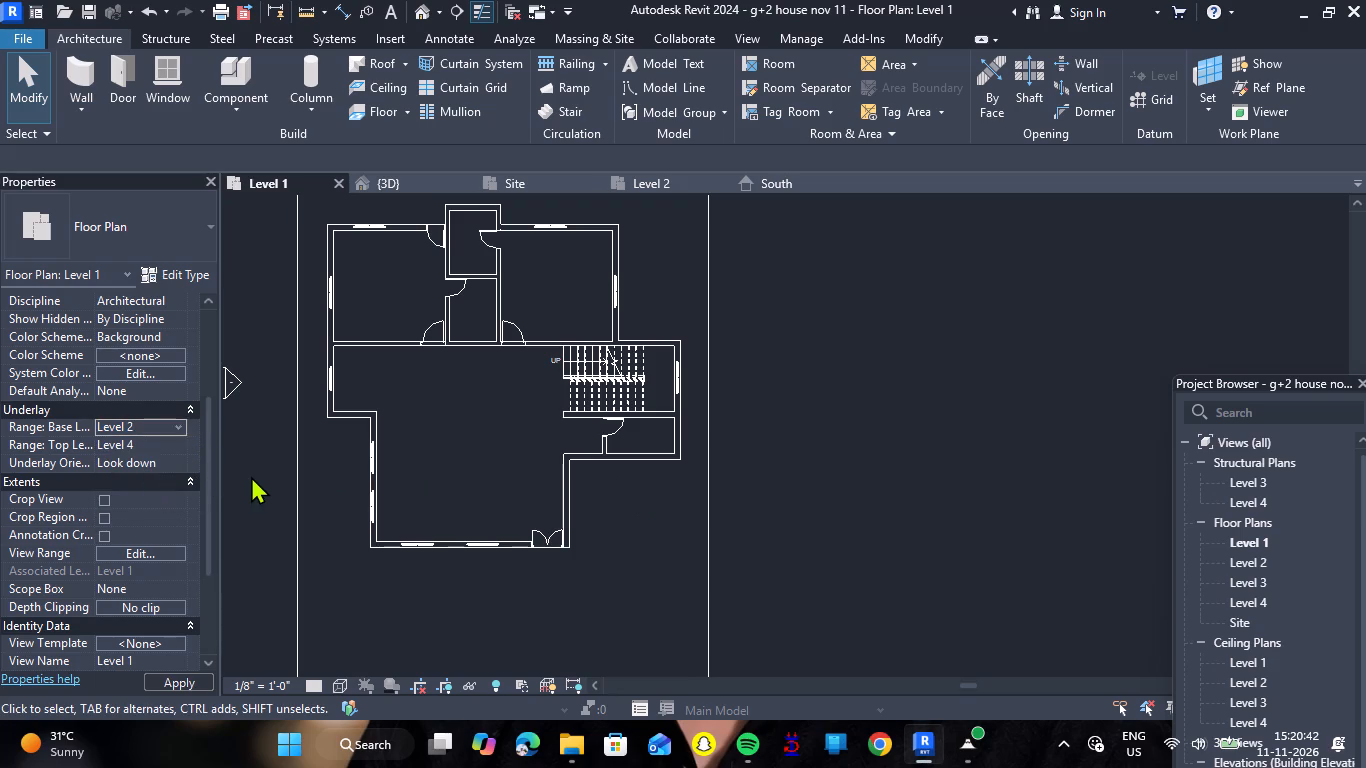
pyautogui.click(255, 476)
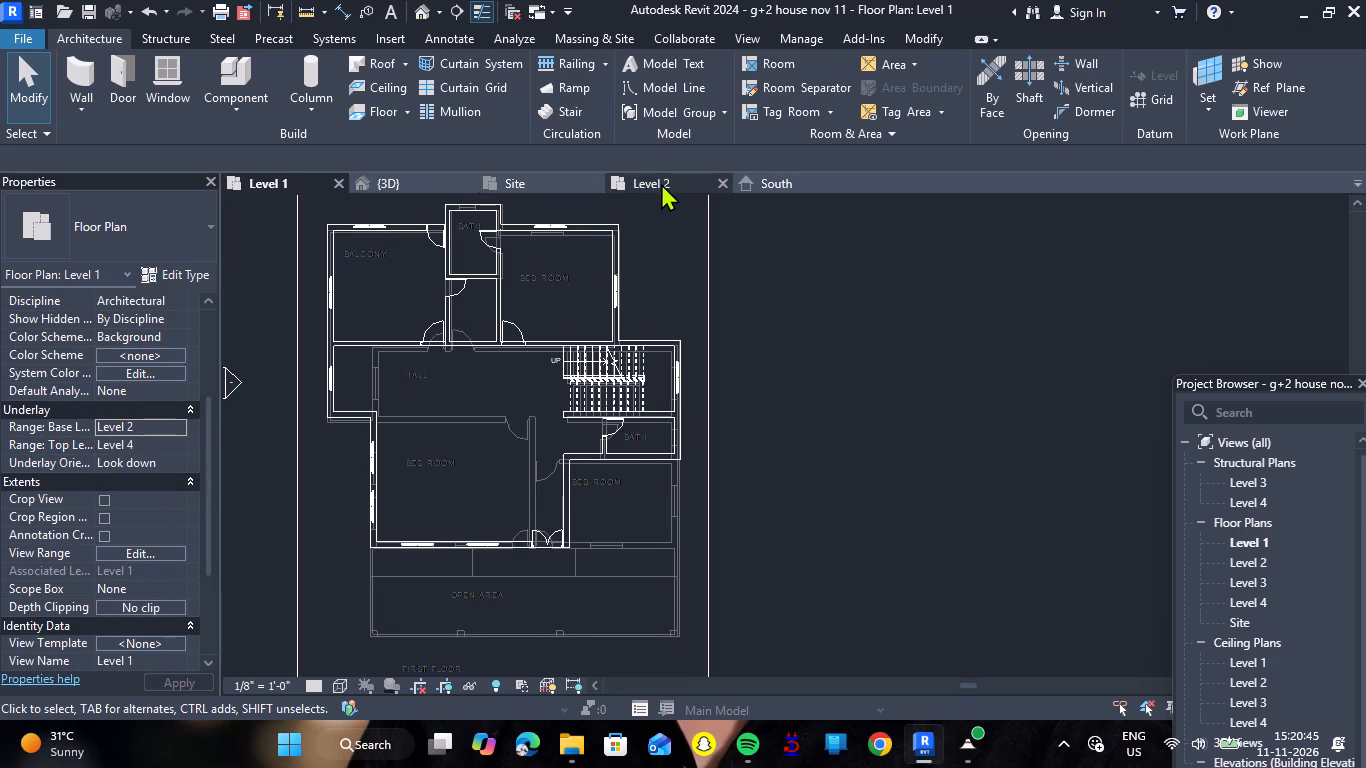
# In the Level 2 floor plan, set the top level of the underlay range to Level 3.
pyautogui.click(661, 183)
pyautogui.scroll(-4, 660, 193)
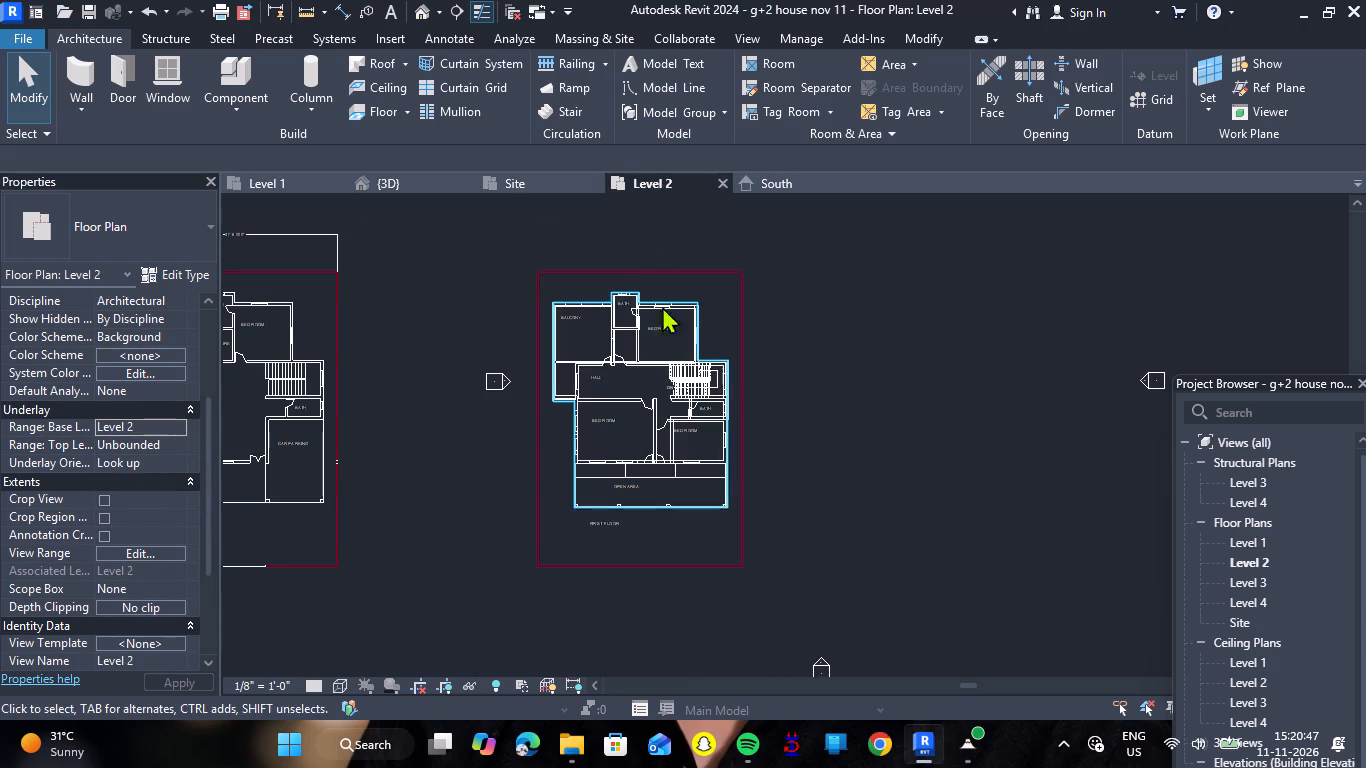
pyautogui.scroll(2, 663, 382)
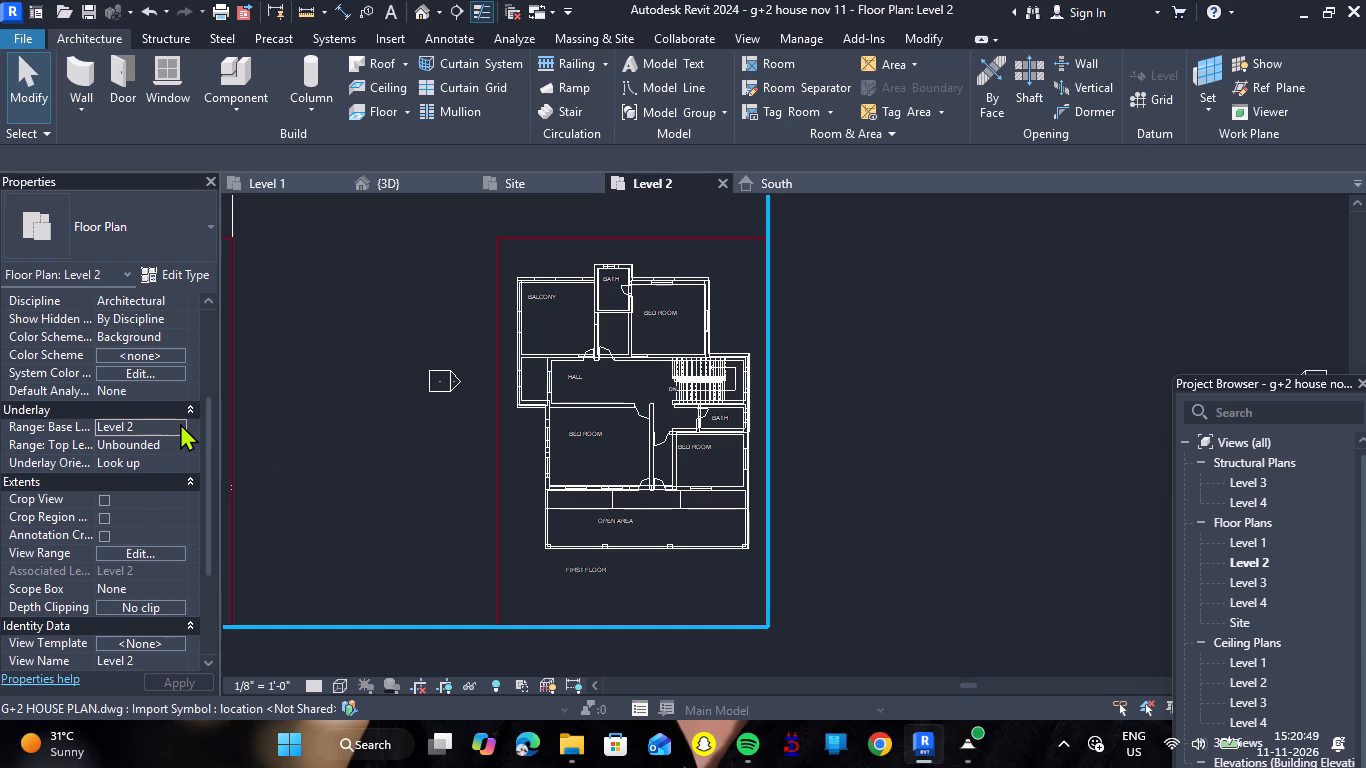
pyautogui.click(180, 445)
pyautogui.click(158, 477)
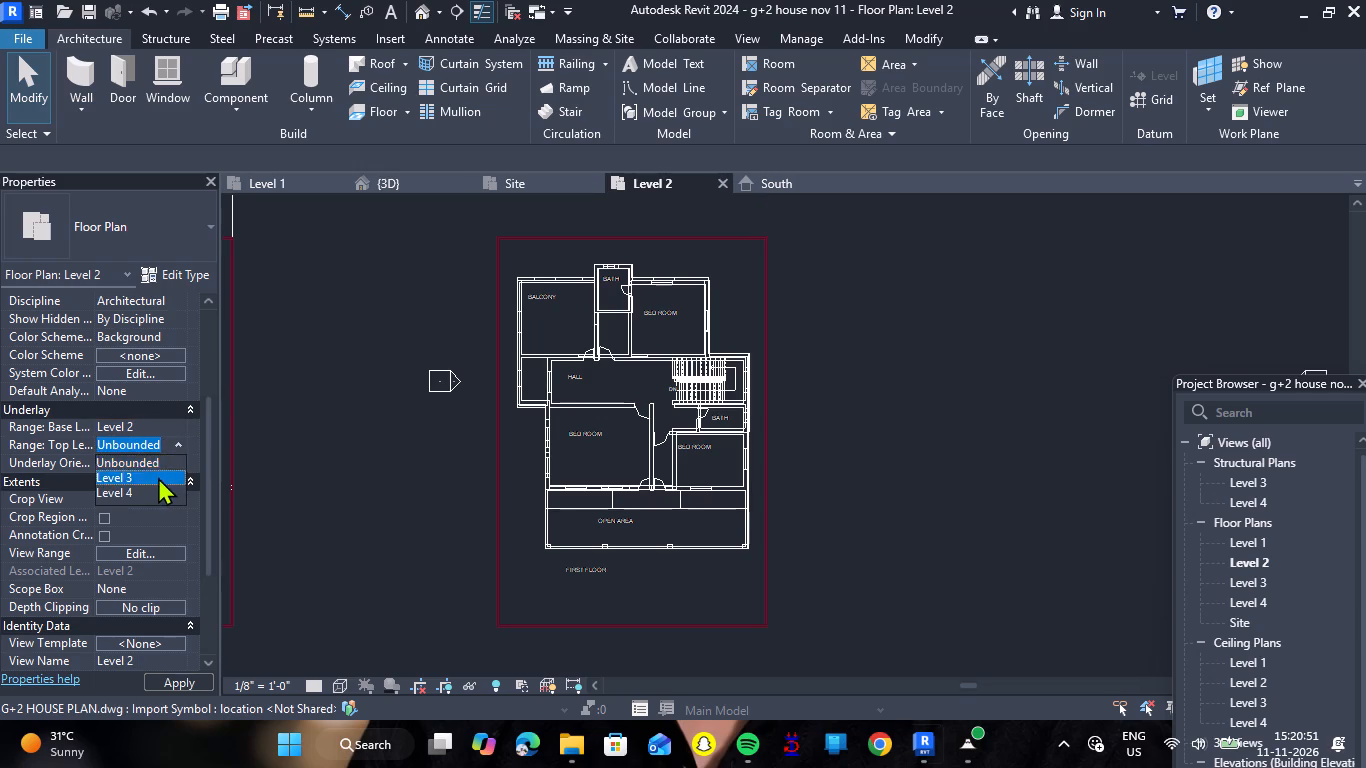
pyautogui.click(399, 470)
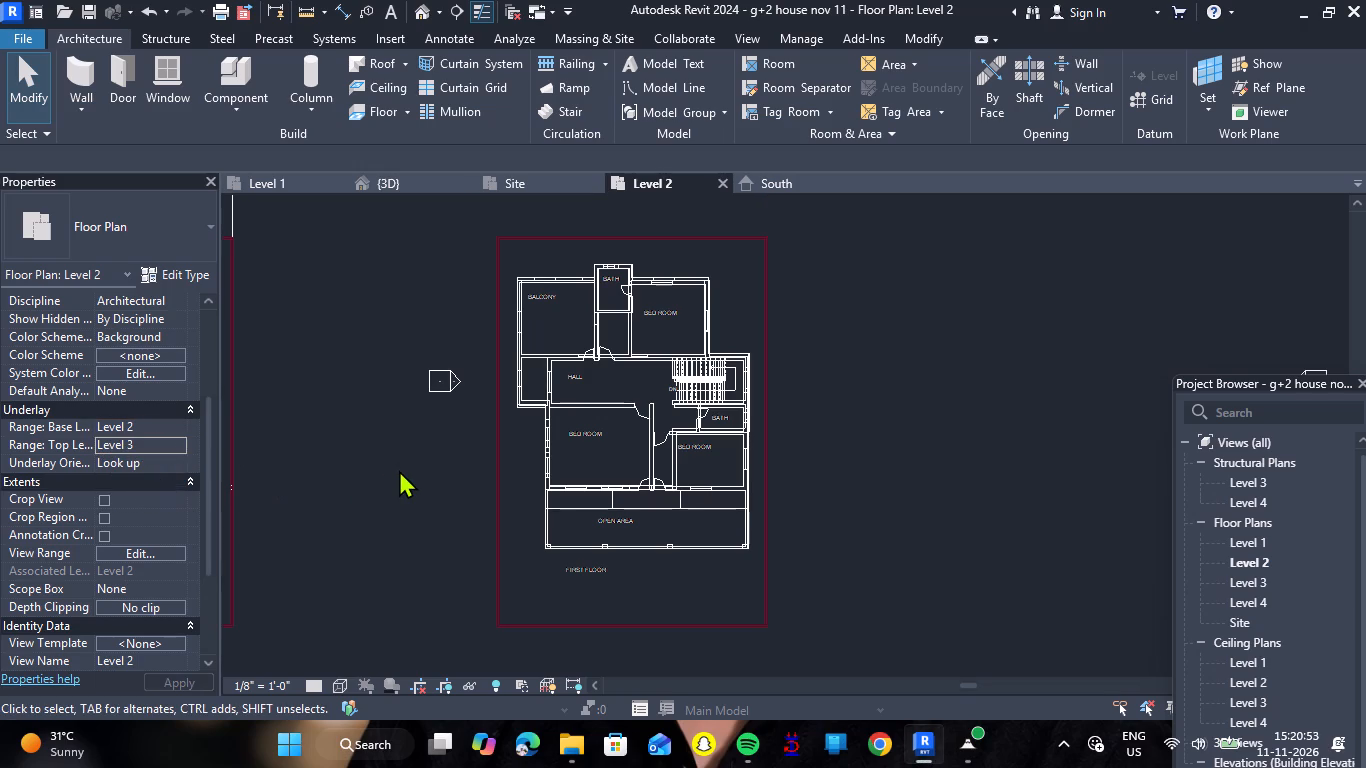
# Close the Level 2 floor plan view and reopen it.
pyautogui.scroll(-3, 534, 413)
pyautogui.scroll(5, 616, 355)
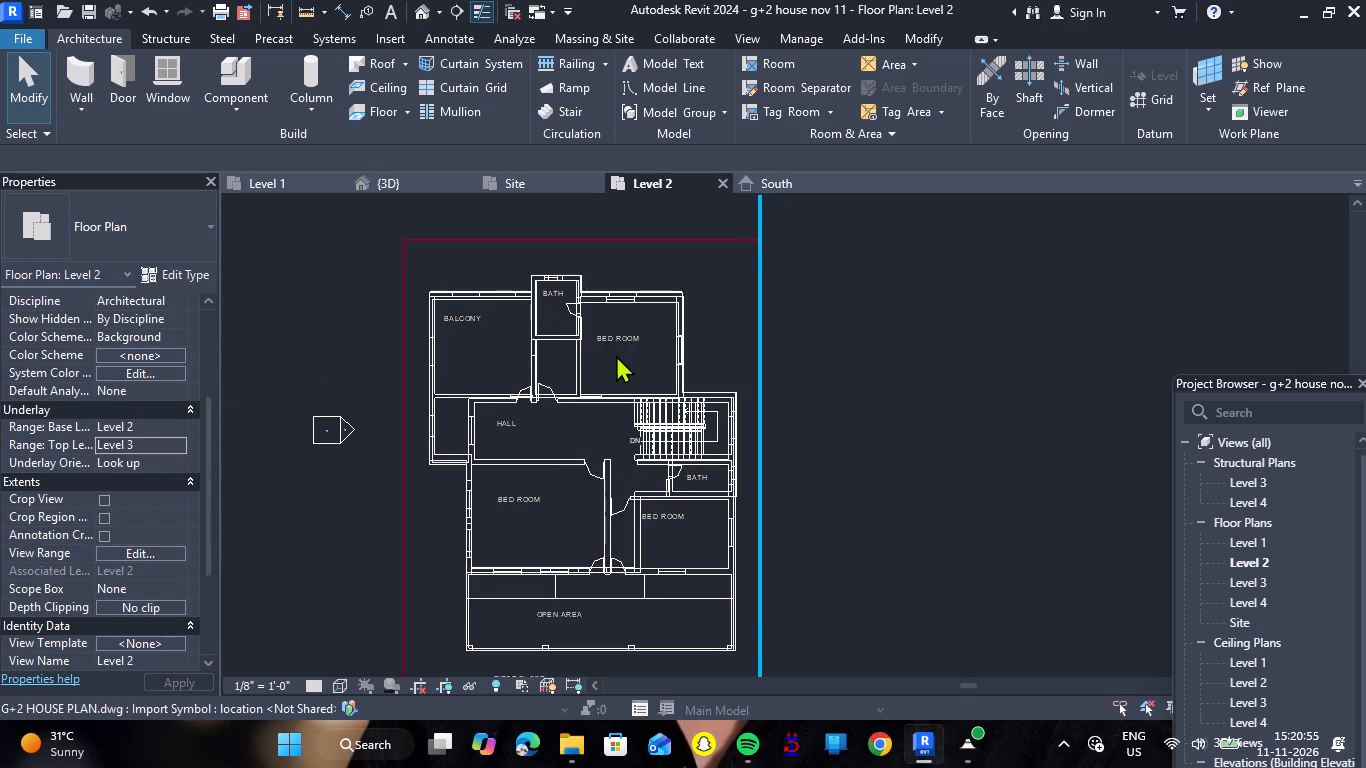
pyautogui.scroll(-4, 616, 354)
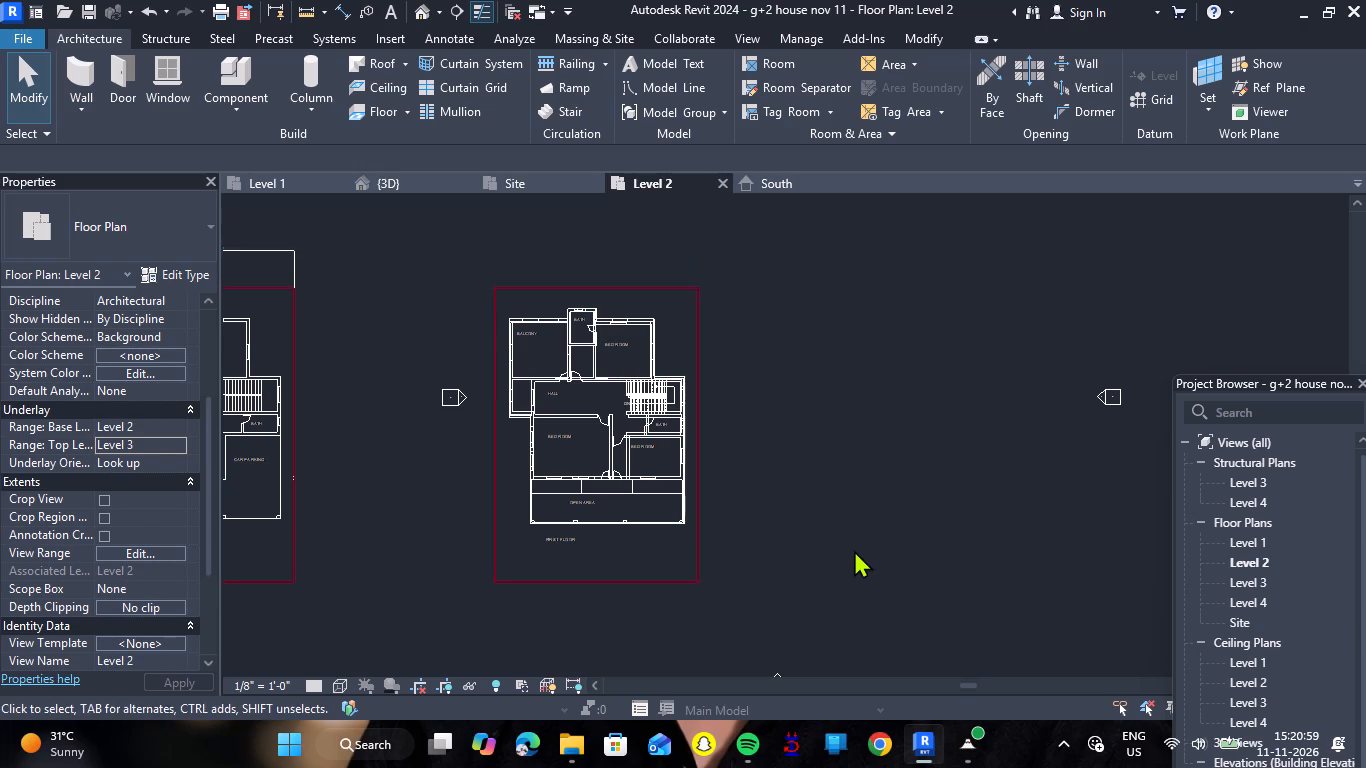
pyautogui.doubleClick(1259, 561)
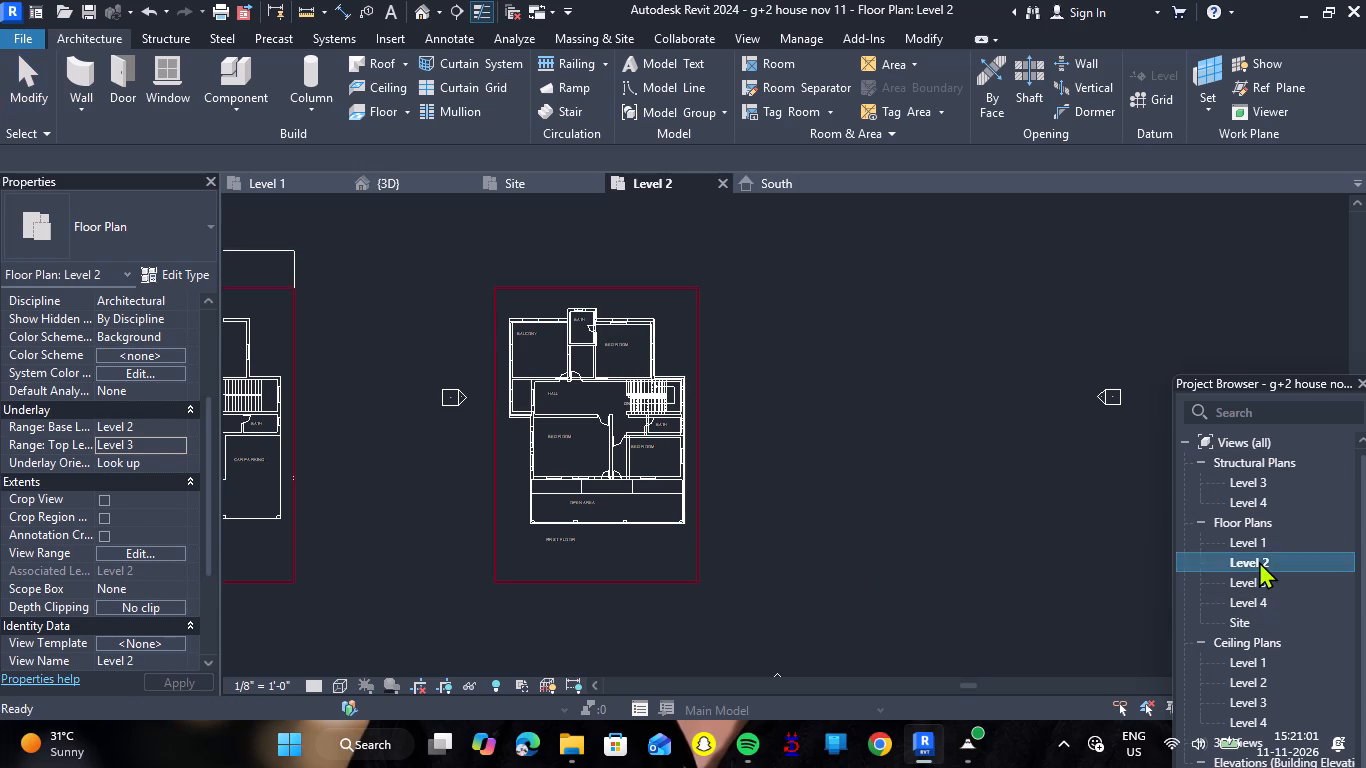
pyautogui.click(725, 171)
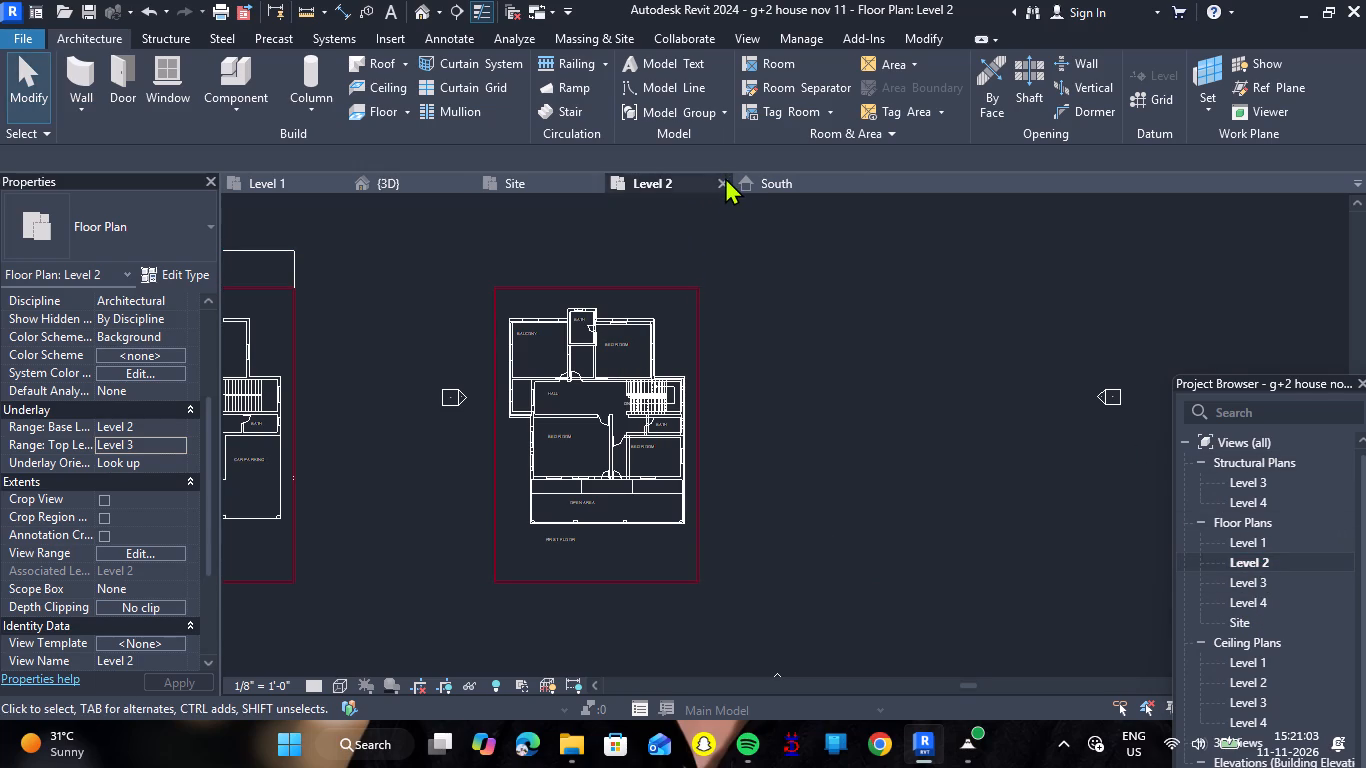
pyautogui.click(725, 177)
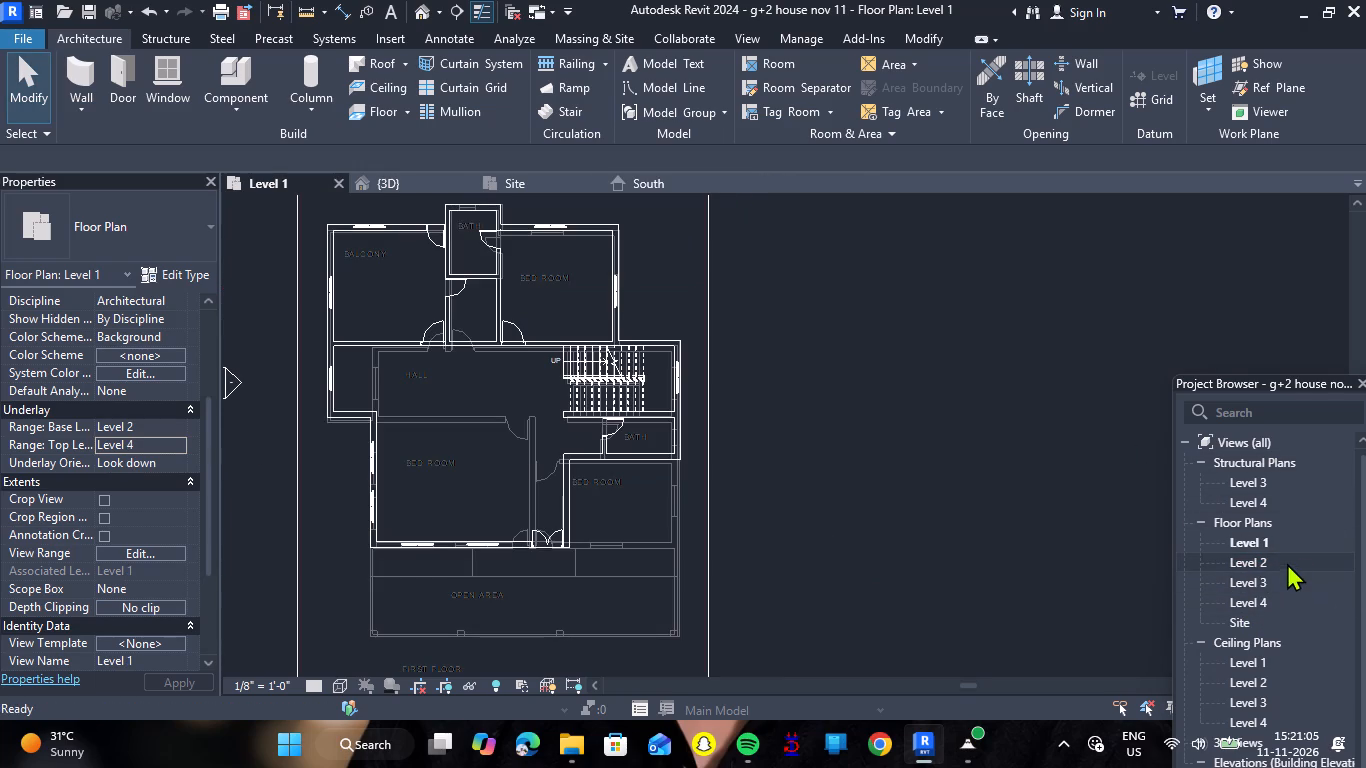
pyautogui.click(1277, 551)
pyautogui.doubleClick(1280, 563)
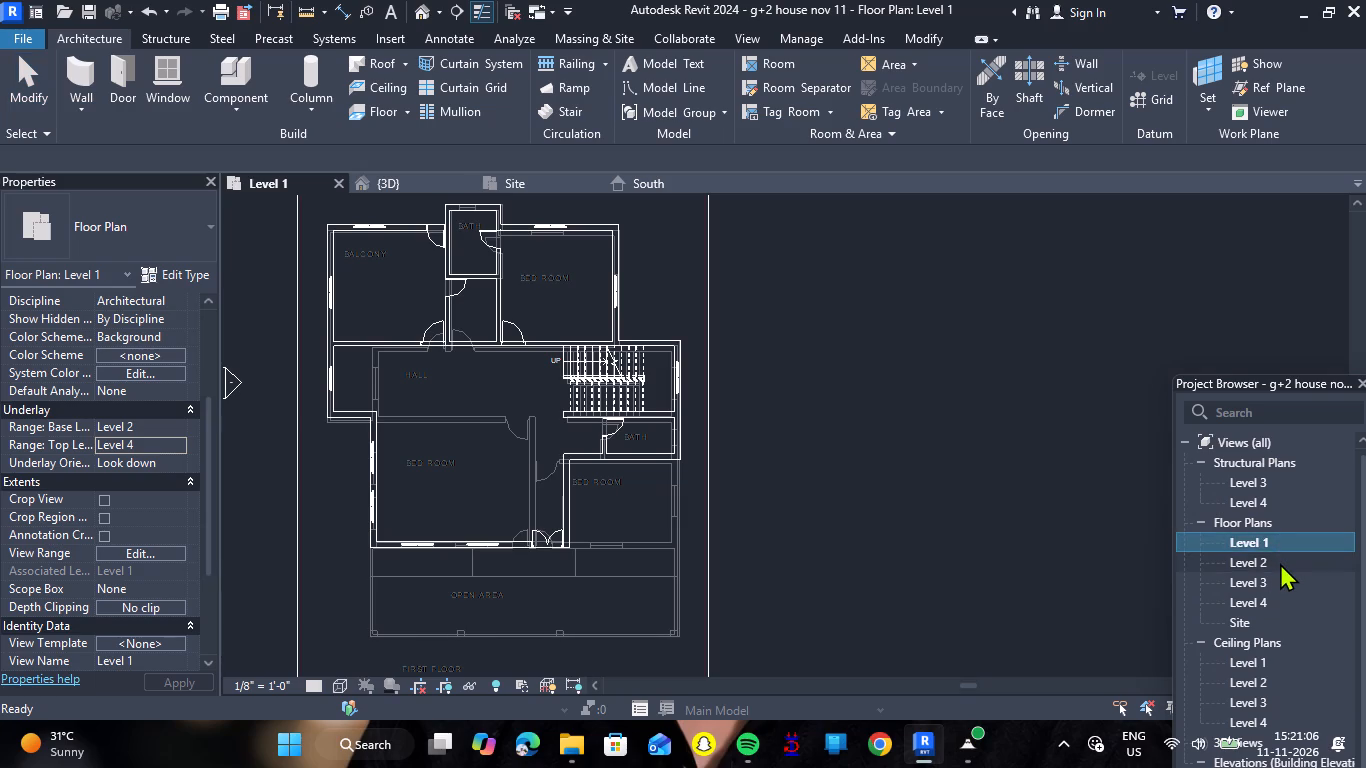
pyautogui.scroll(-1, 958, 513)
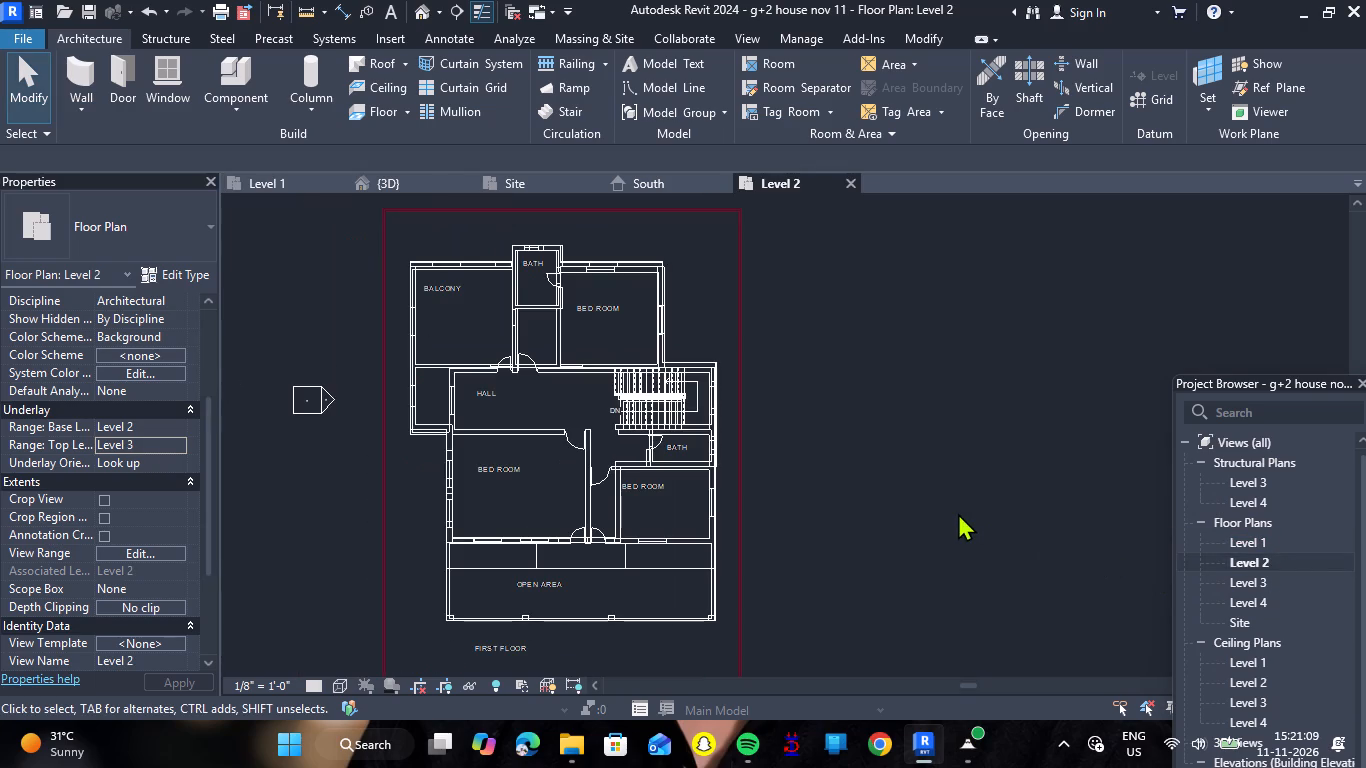
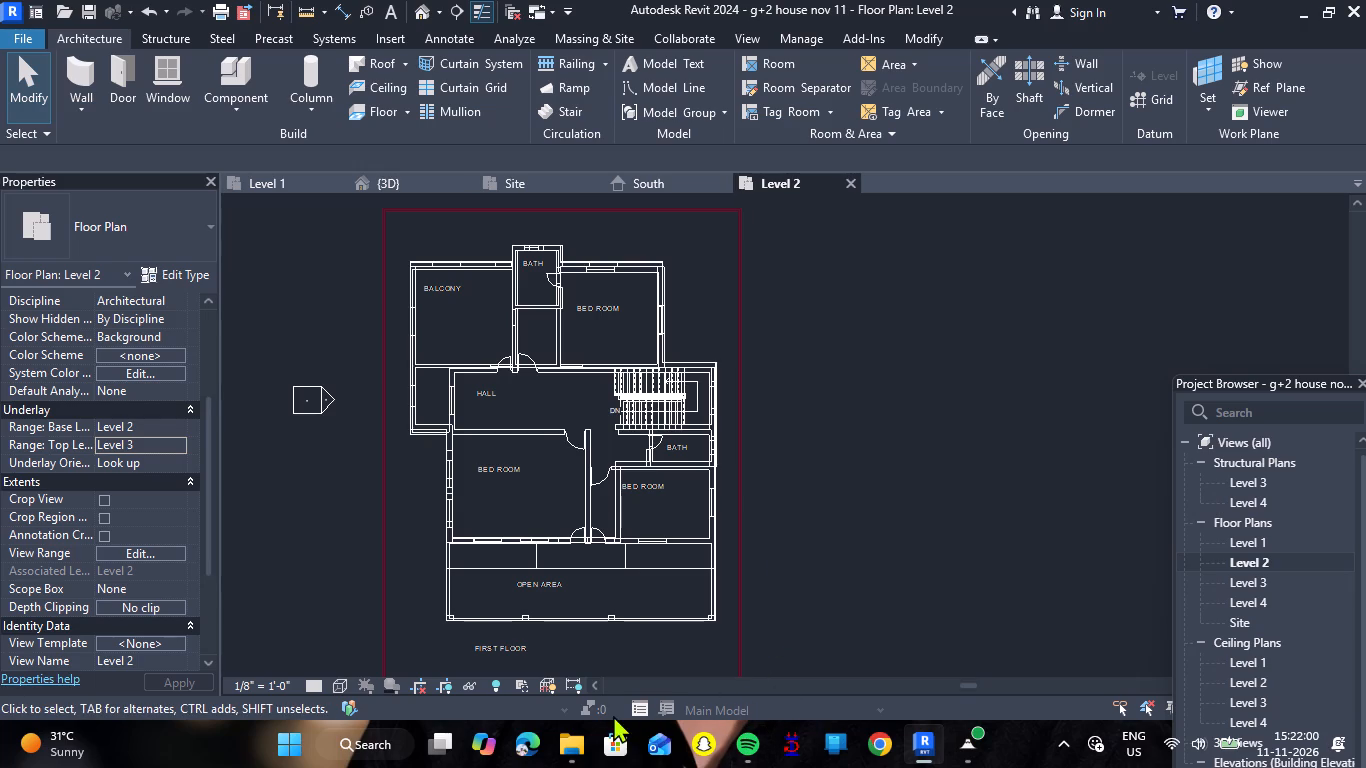
# Inspect the house model and the CAD plan in the 3D view from an angled front view, then return to the Level 2 floor plan.
pyautogui.scroll(-4, 530, 428)
pyautogui.scroll(5, 463, 380)
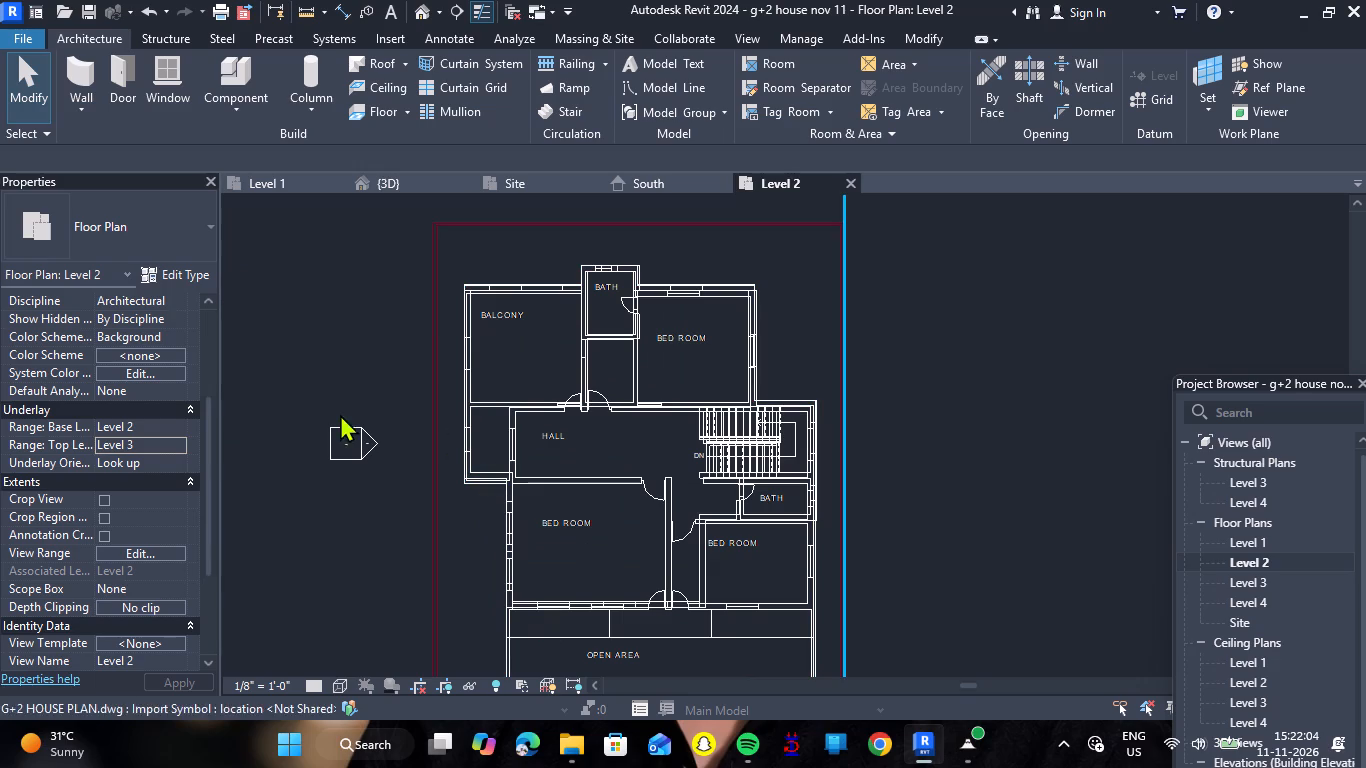
pyautogui.click(73, 65)
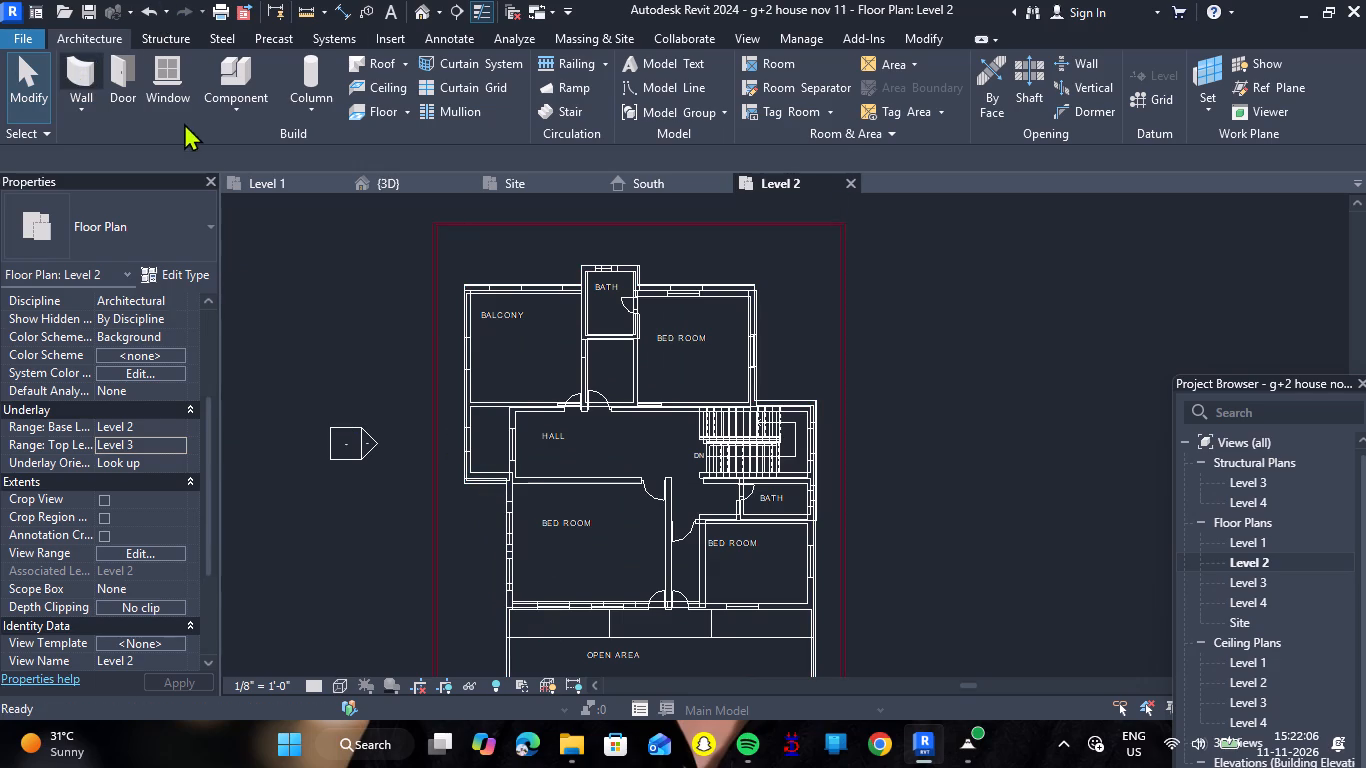
pyautogui.click(383, 181)
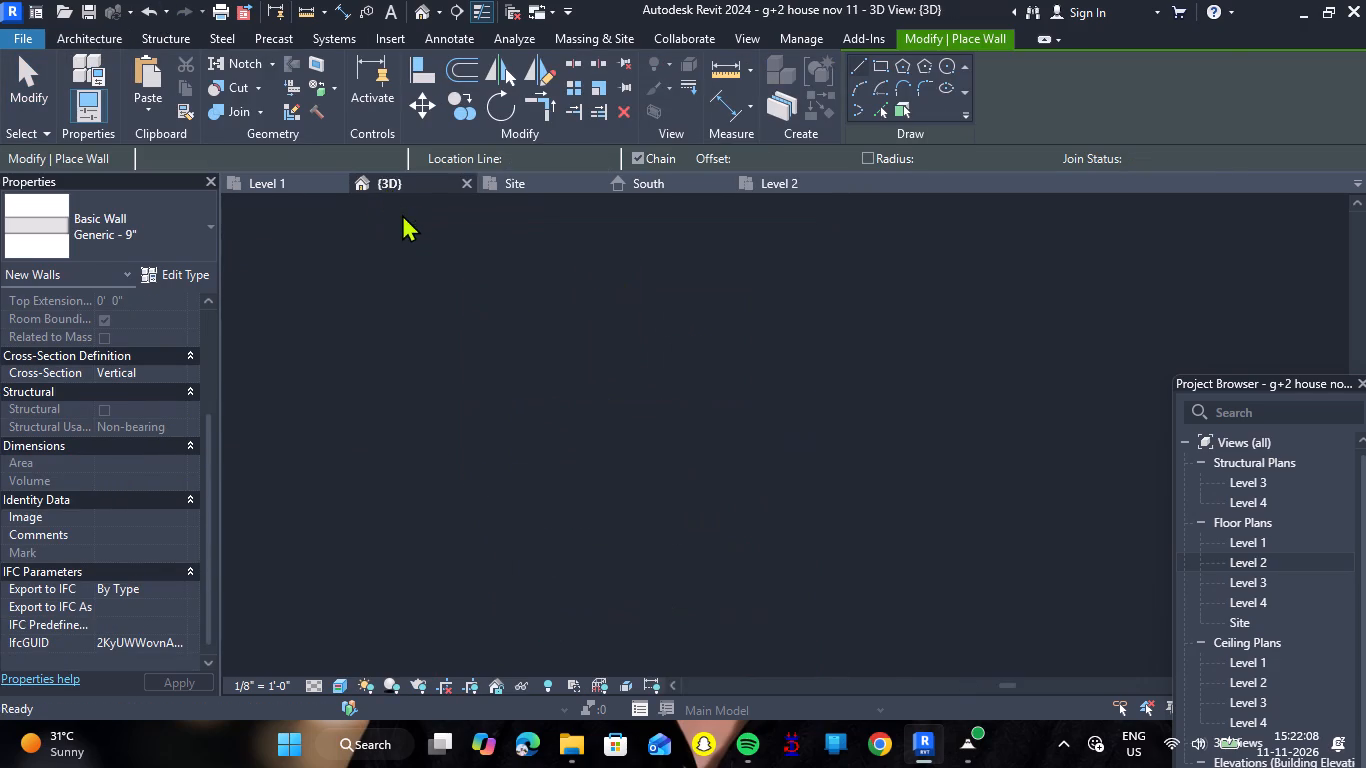
pyautogui.scroll(-7, 485, 343)
pyautogui.scroll(-1, 558, 399)
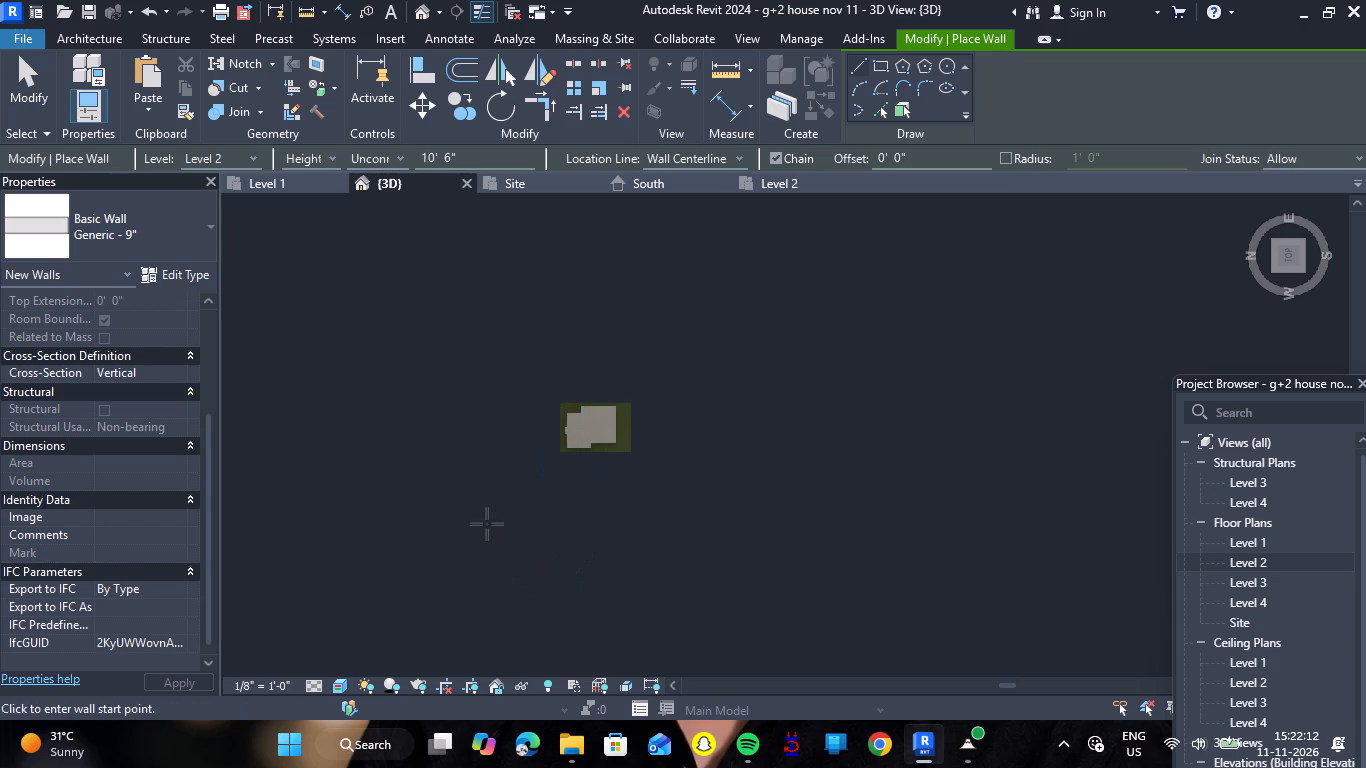
pyautogui.press('Escape')
pyautogui.scroll(7, 576, 551)
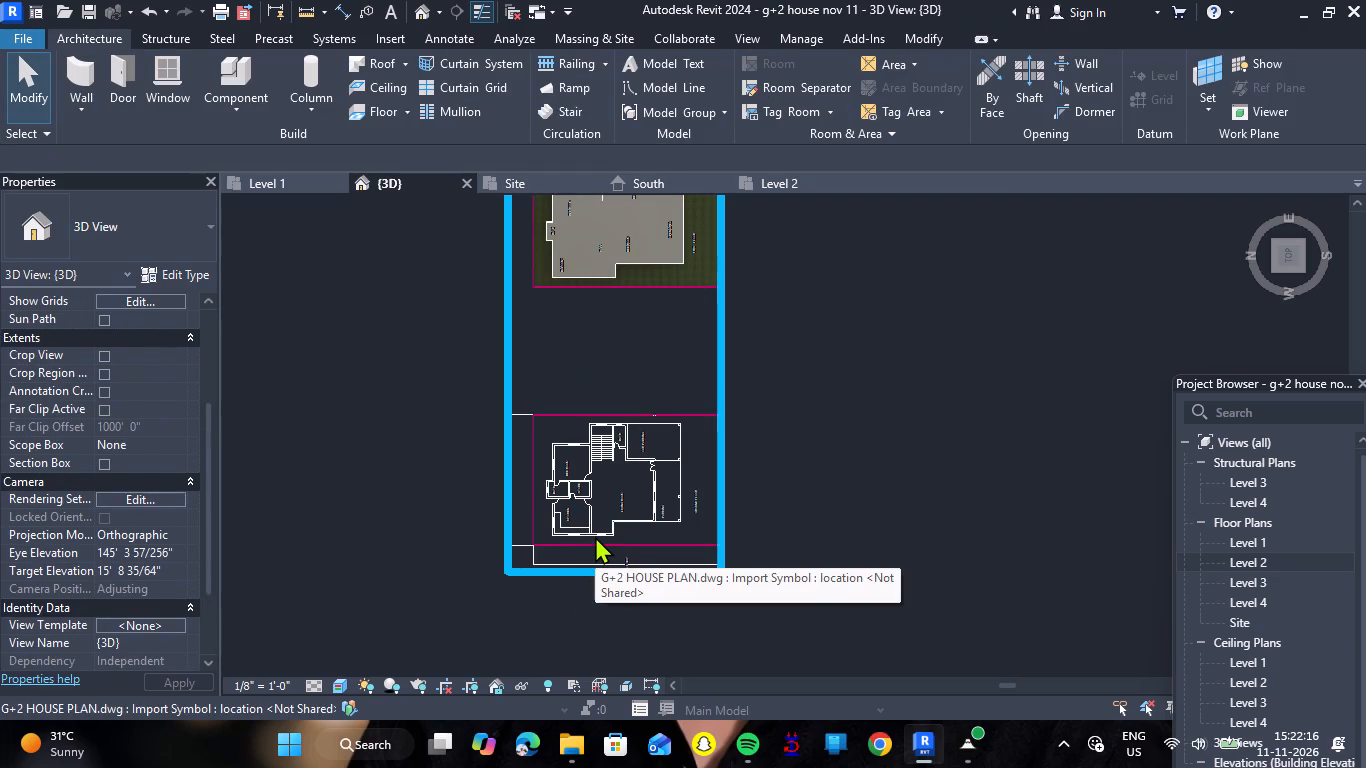
pyautogui.scroll(-4, 595, 536)
pyautogui.scroll(5, 591, 323)
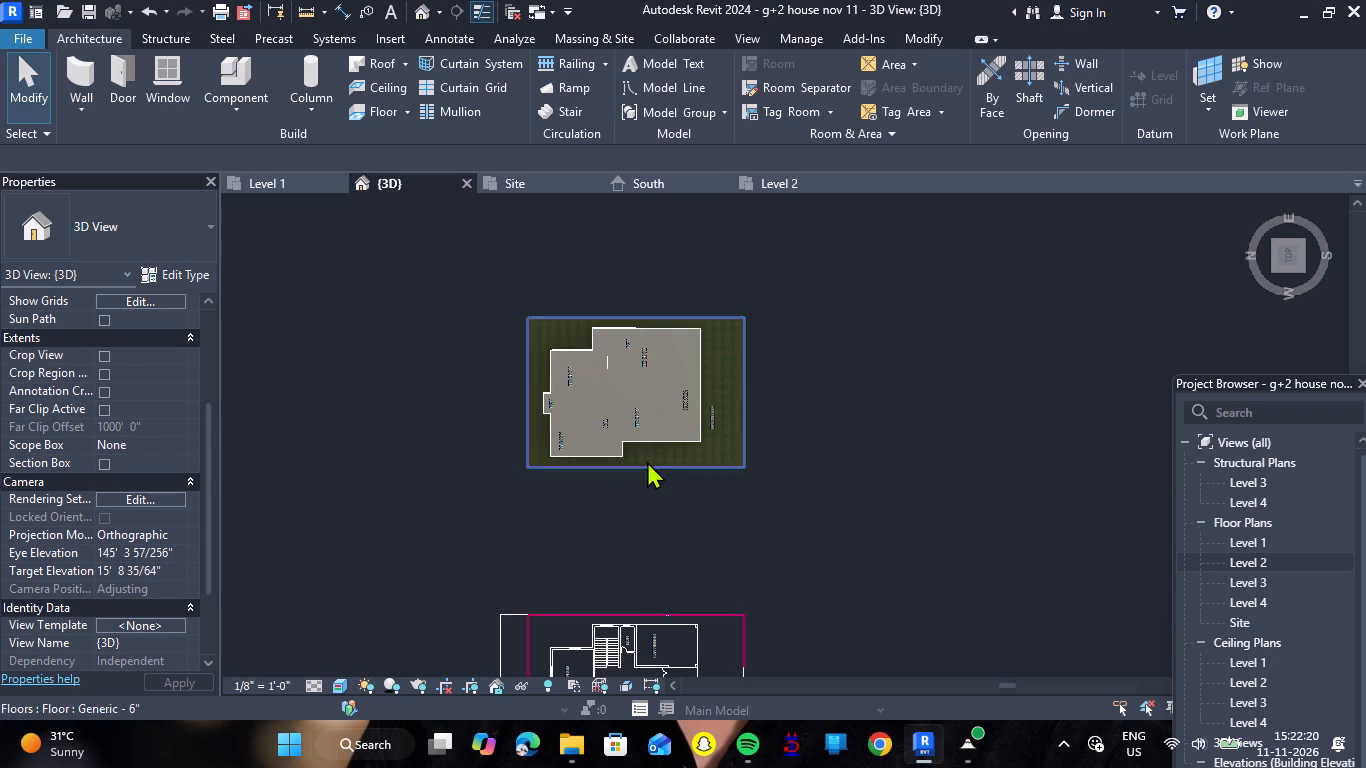
pyautogui.click(1297, 272)
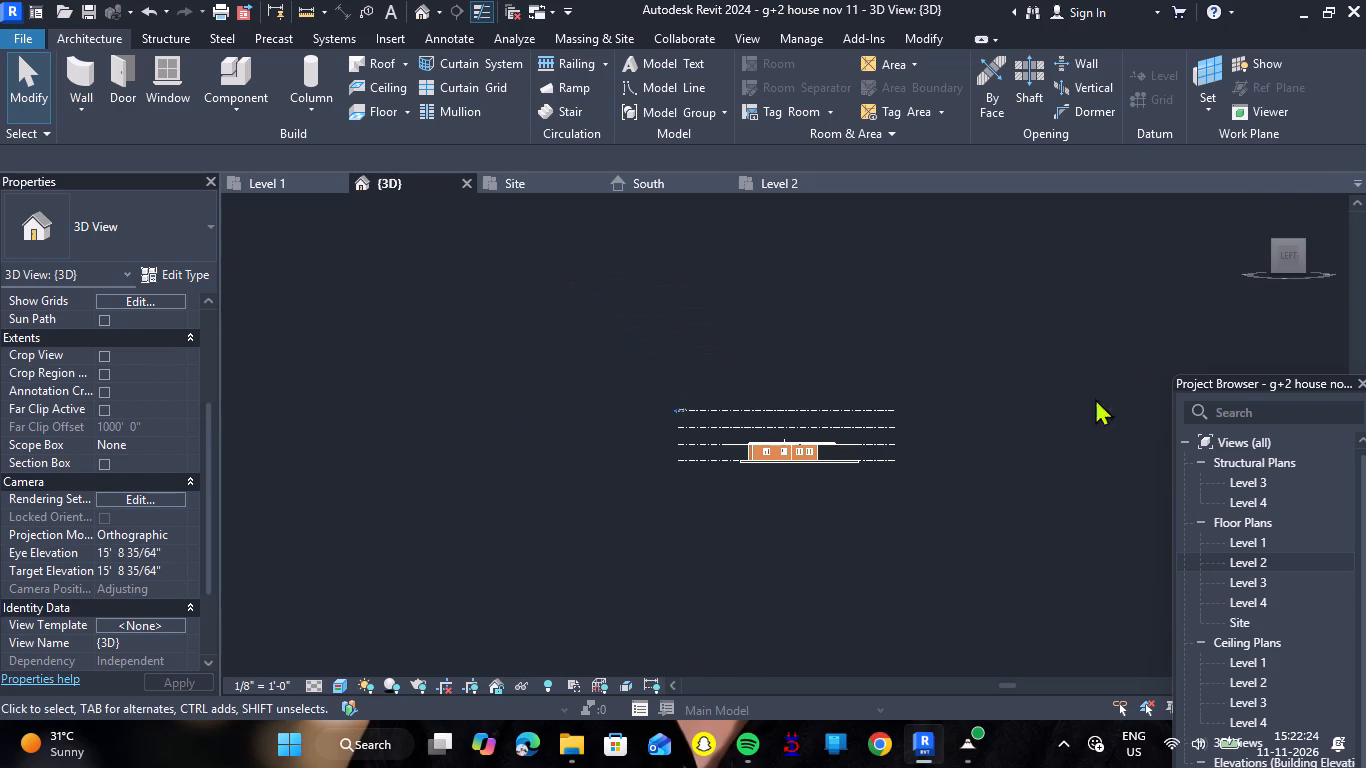
pyautogui.keyDown('shift'); pyautogui.moveTo(947, 485); pyautogui.dragTo(609, 562, button='right'); pyautogui.keyUp('shift')
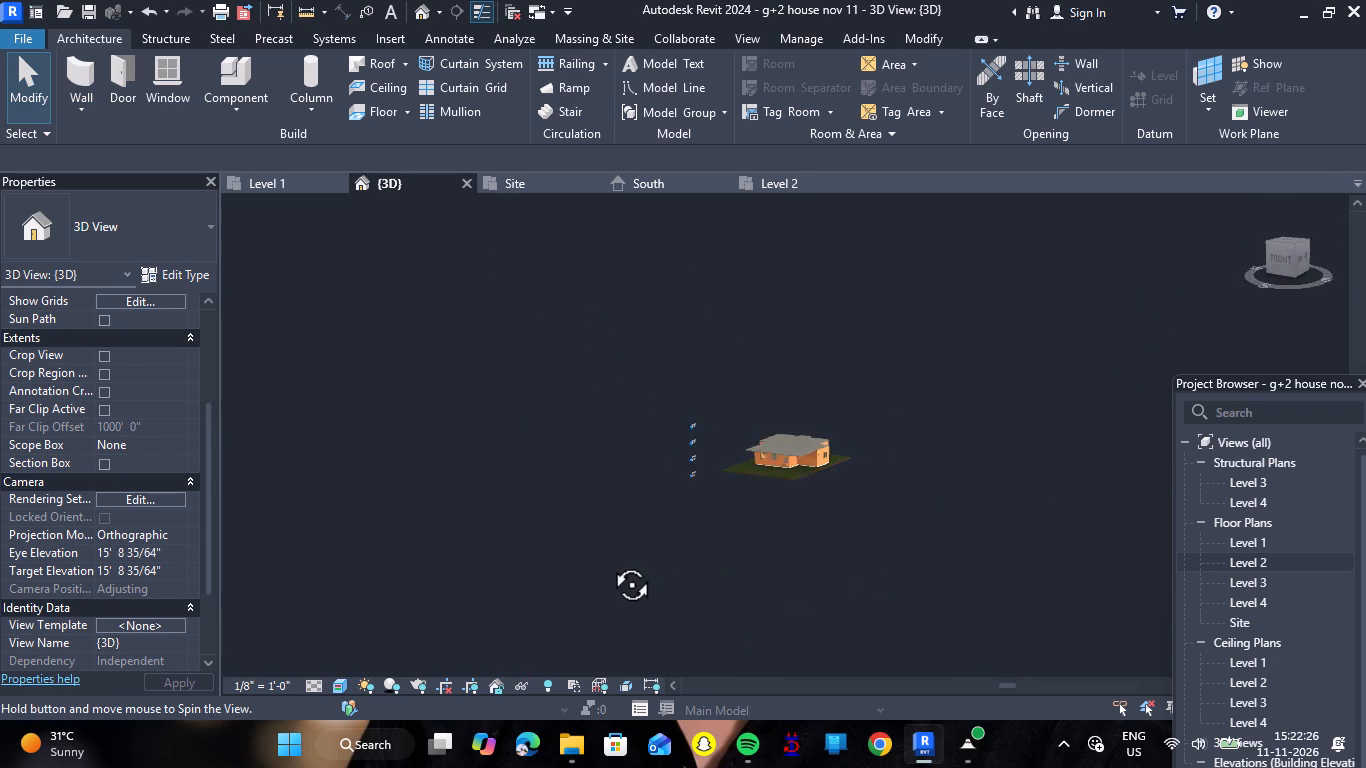
pyautogui.keyDown('shift'); pyautogui.moveTo(609, 562); pyautogui.dragTo(692, 567, button='right'); pyautogui.keyUp('shift')
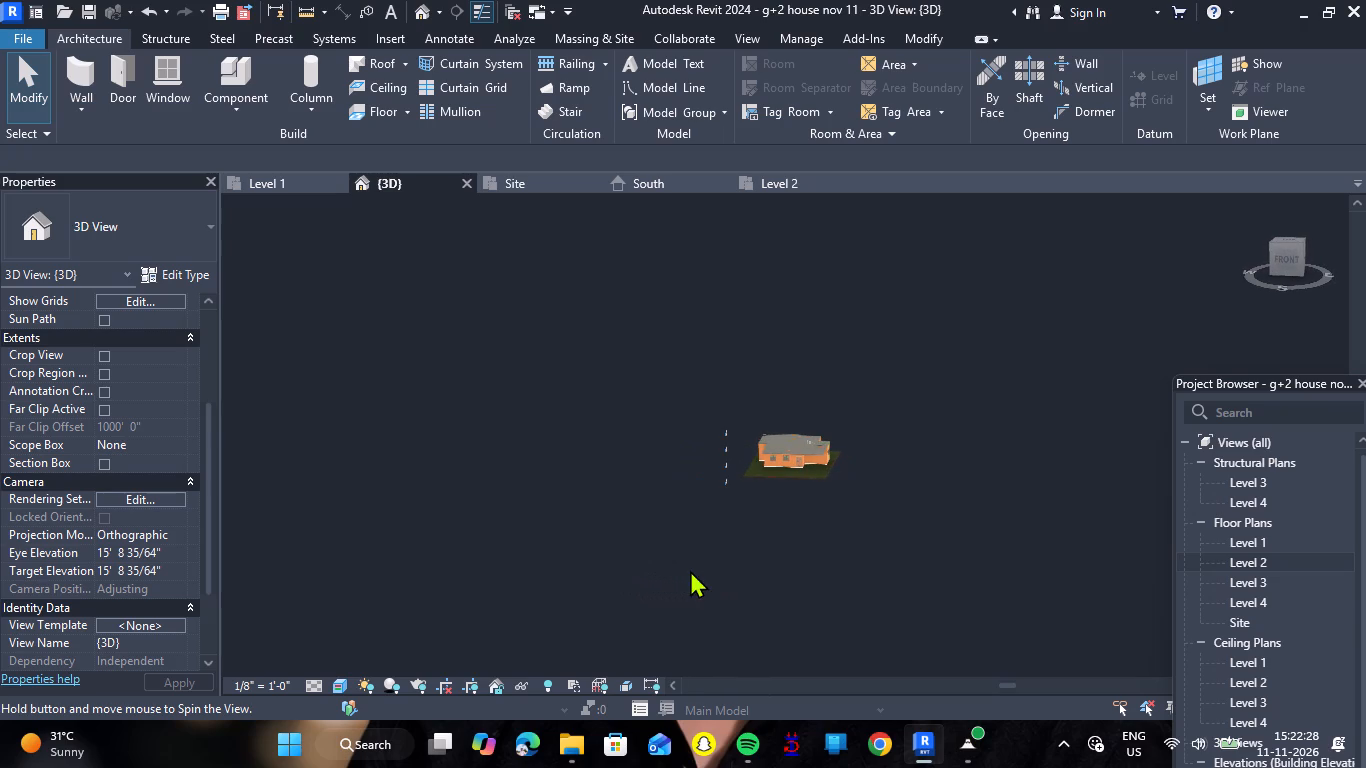
pyautogui.scroll(7, 760, 437)
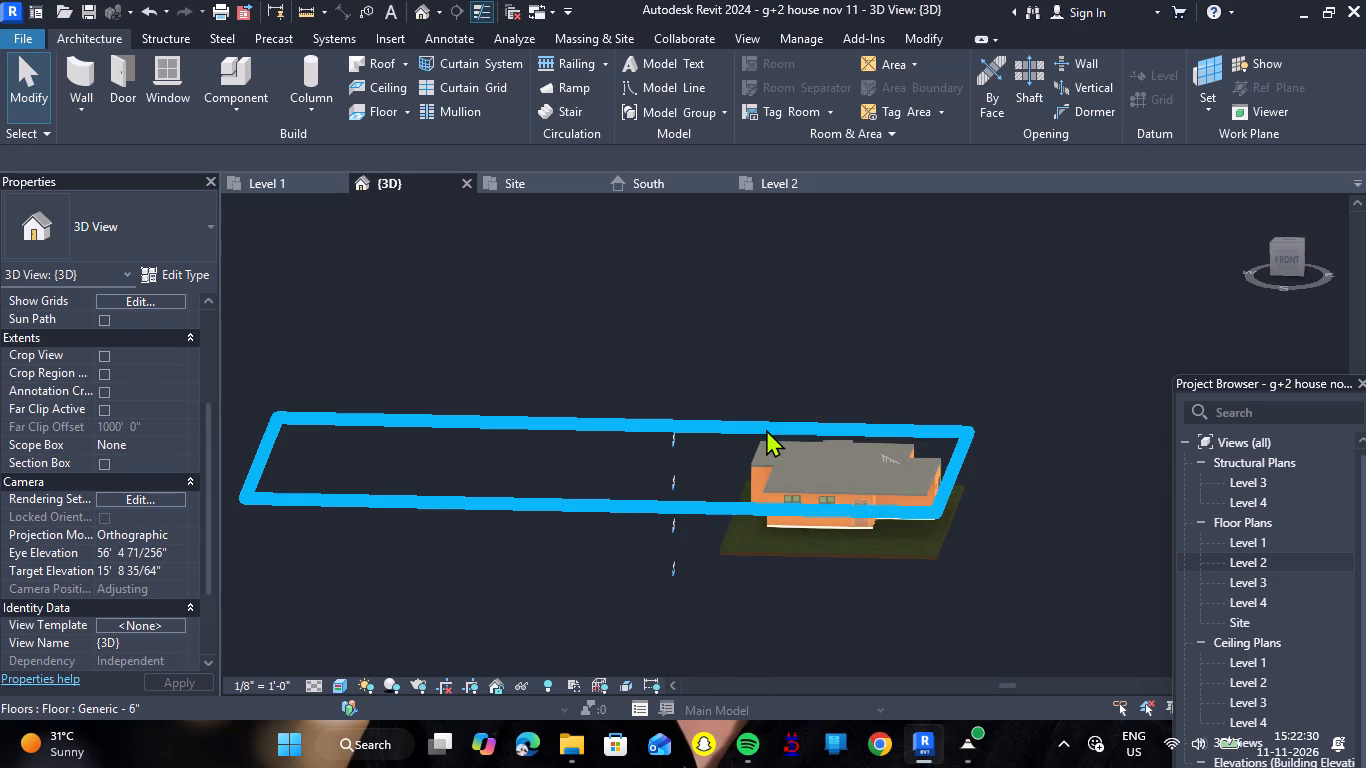
pyautogui.click(768, 181)
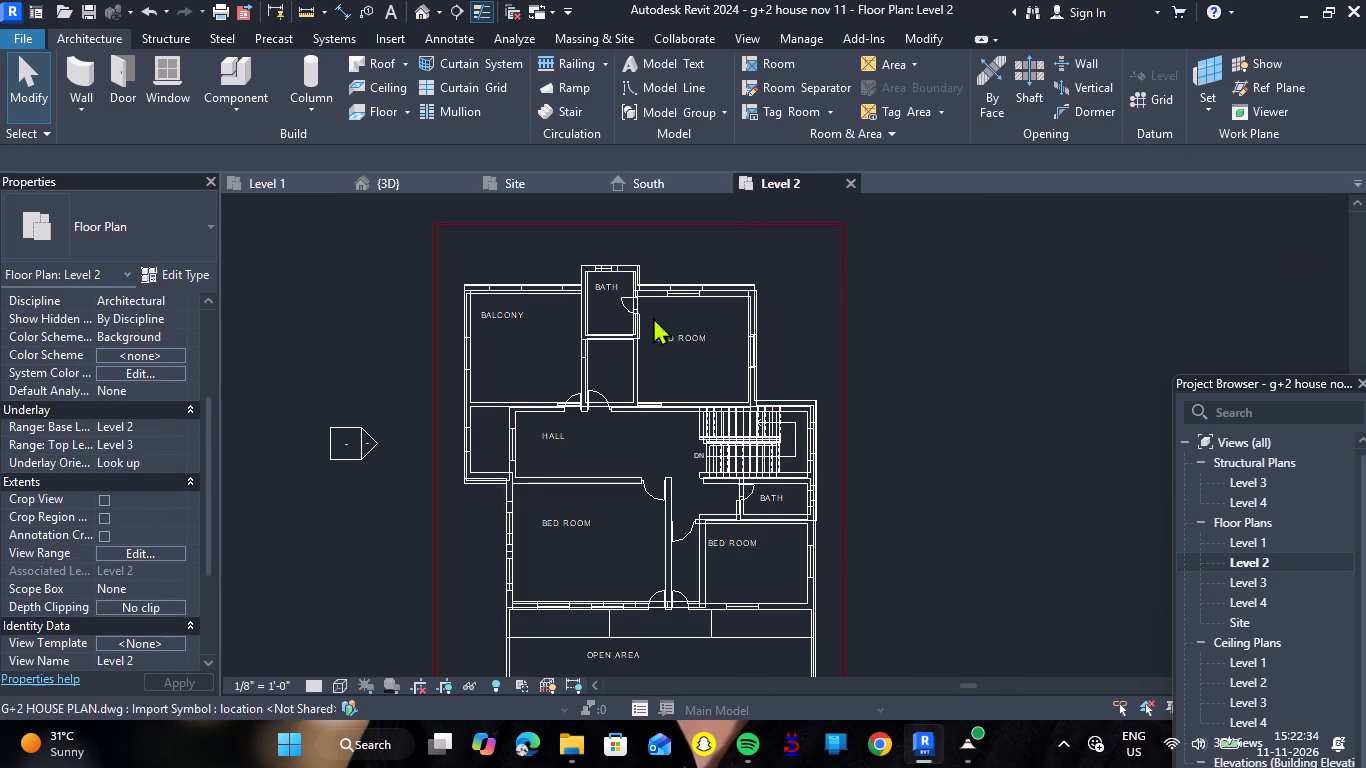
# Draw a Generic - 4" wall up to Level 3 along the balcony's upper edge, from its outer corner to the bath wall.
pyautogui.scroll(5, 617, 262)
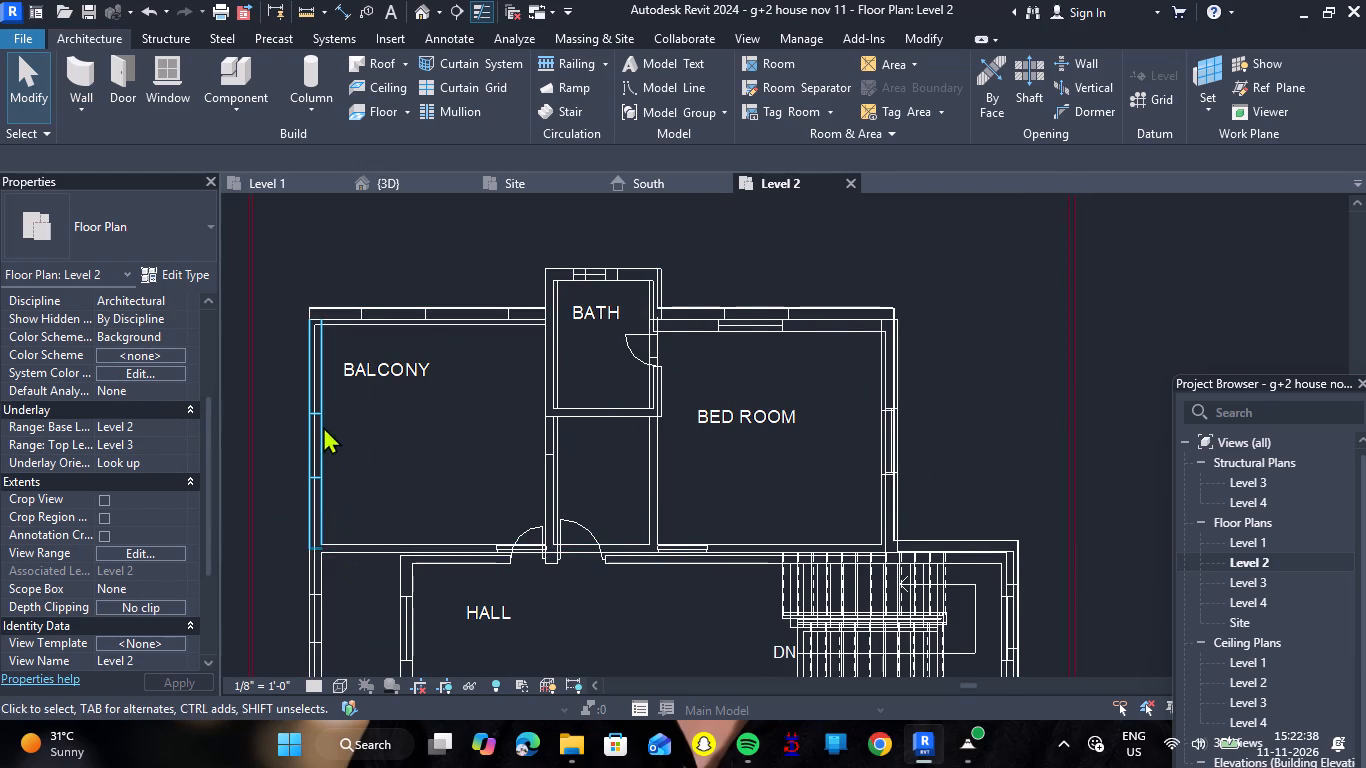
pyautogui.click(88, 73)
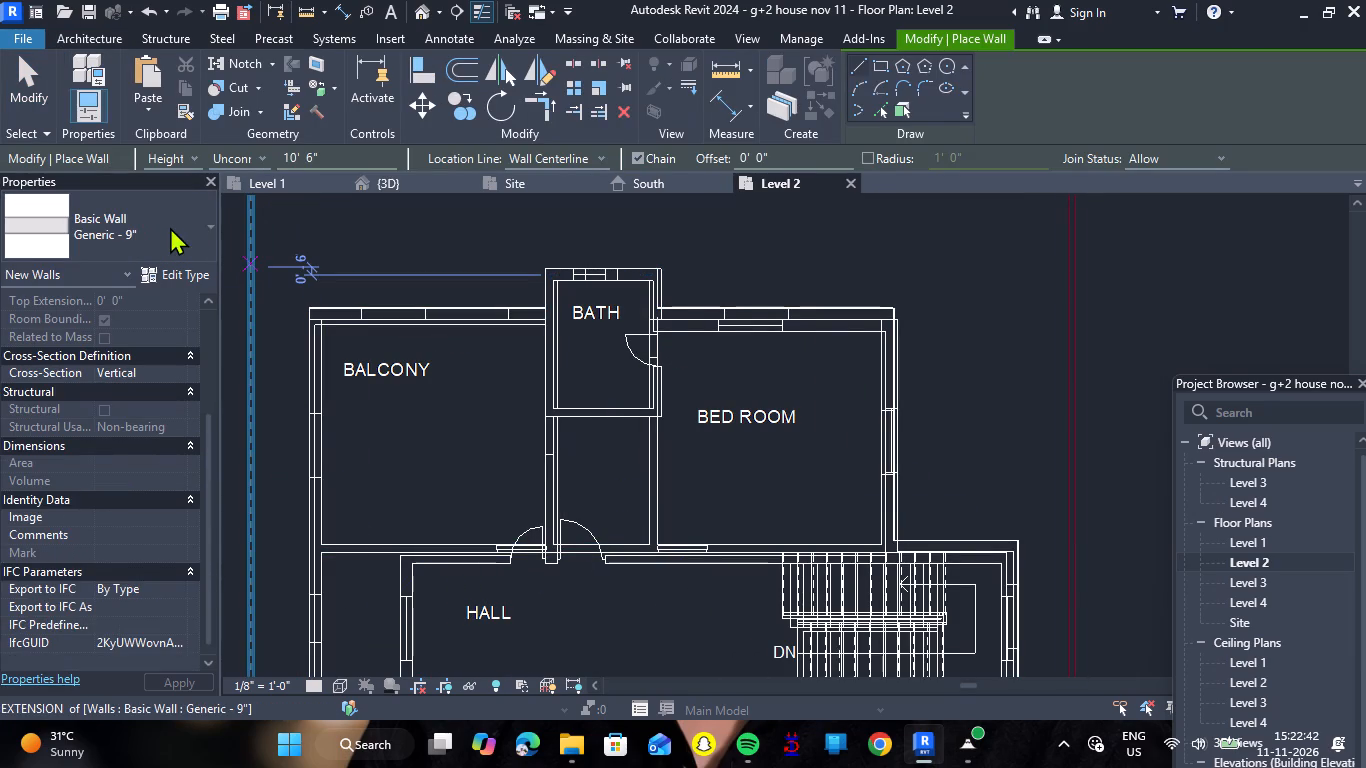
pyautogui.click(206, 231)
pyautogui.scroll(2, 152, 319)
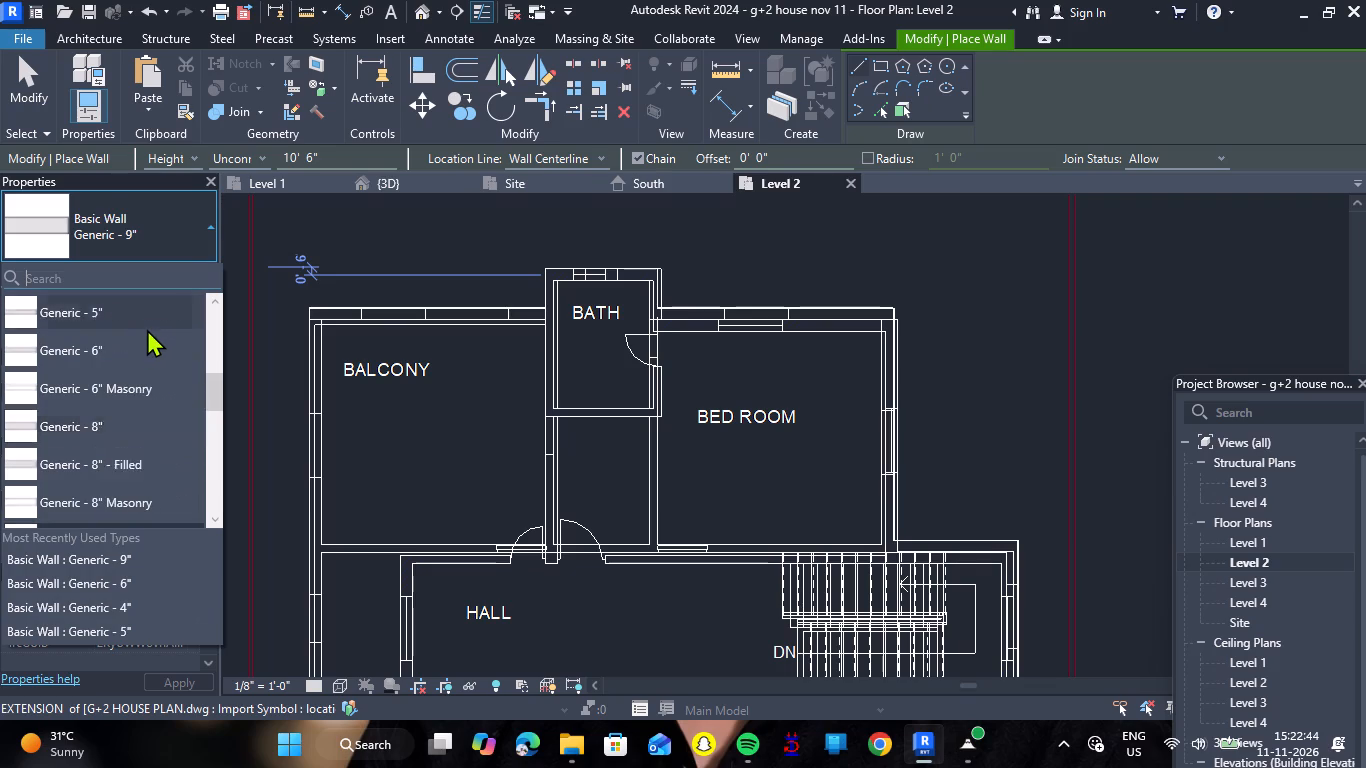
pyautogui.scroll(1, 147, 329)
pyautogui.click(138, 348)
pyautogui.scroll(7, 304, 313)
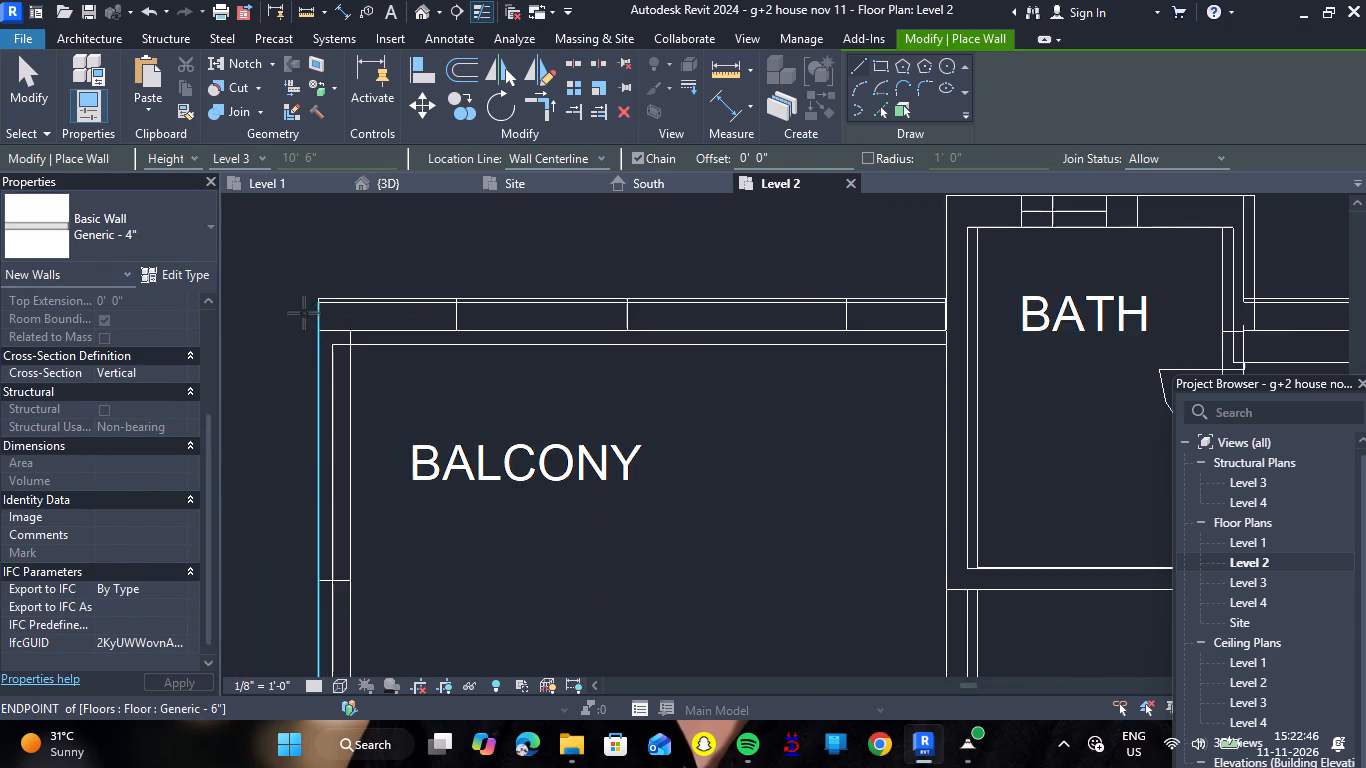
pyautogui.scroll(5, 344, 358)
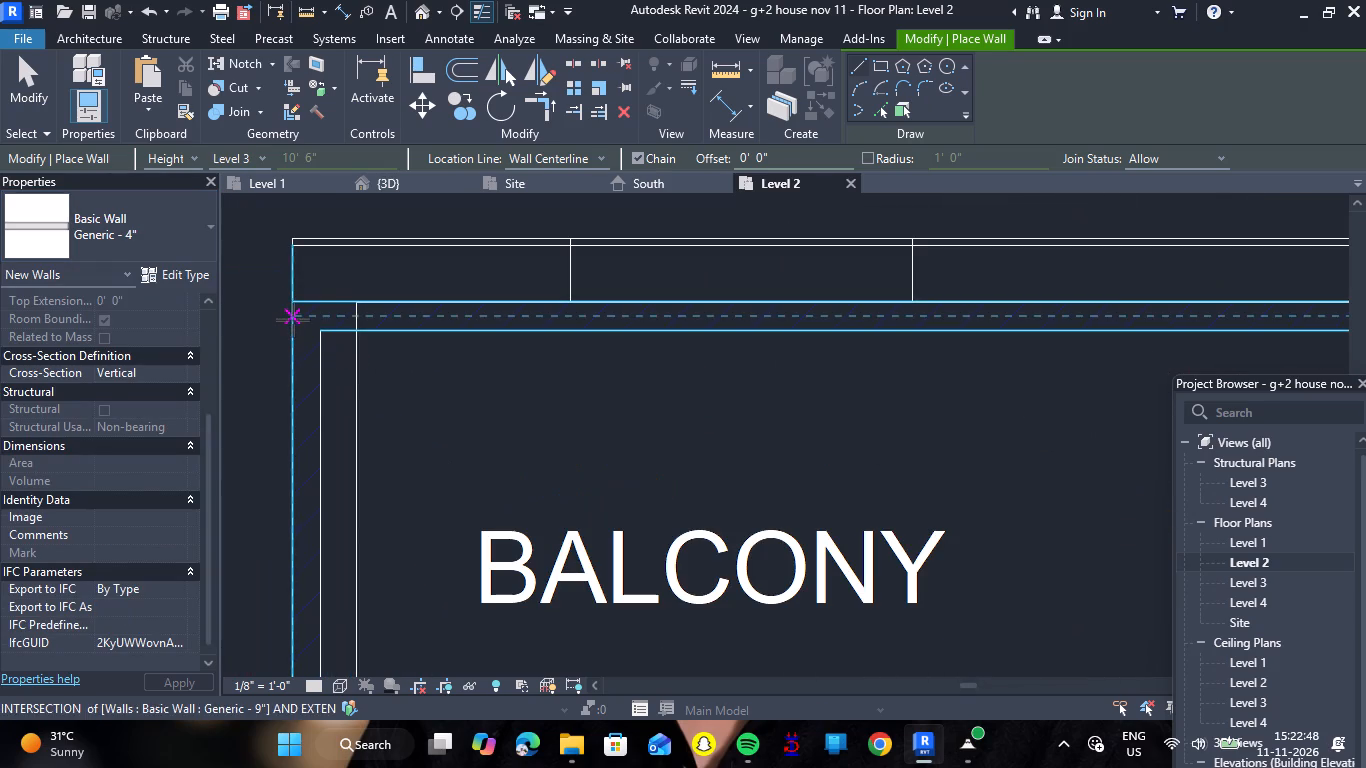
pyautogui.click(293, 320)
pyautogui.scroll(-8, 586, 314)
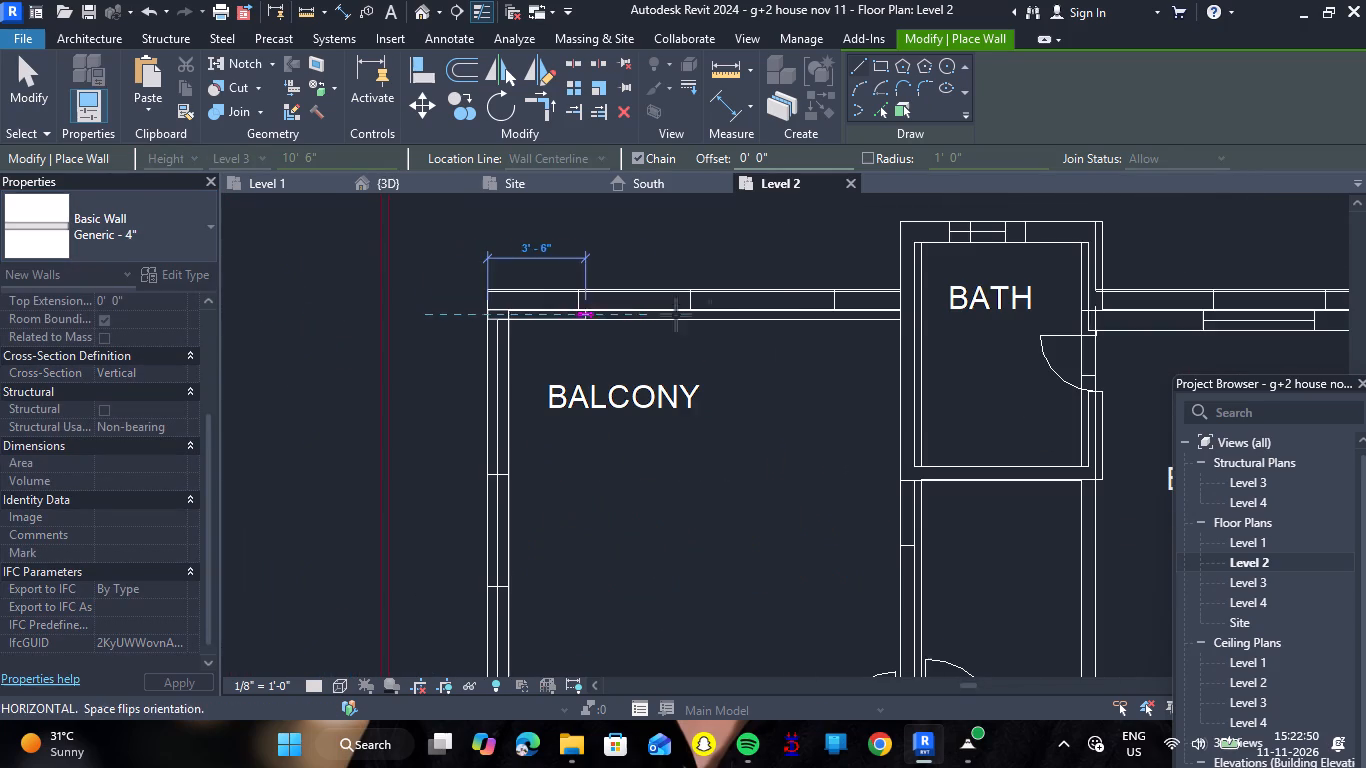
pyautogui.scroll(14, 904, 318)
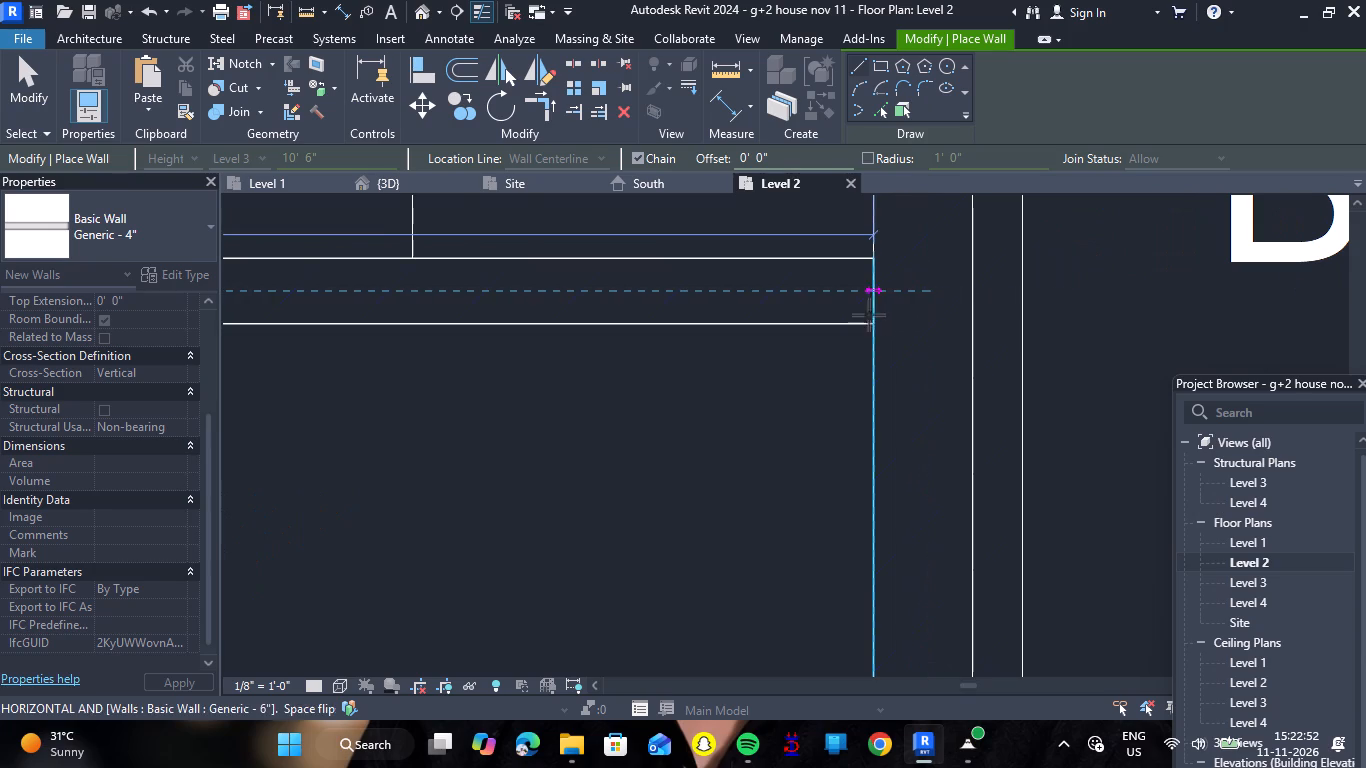
pyautogui.click(872, 291)
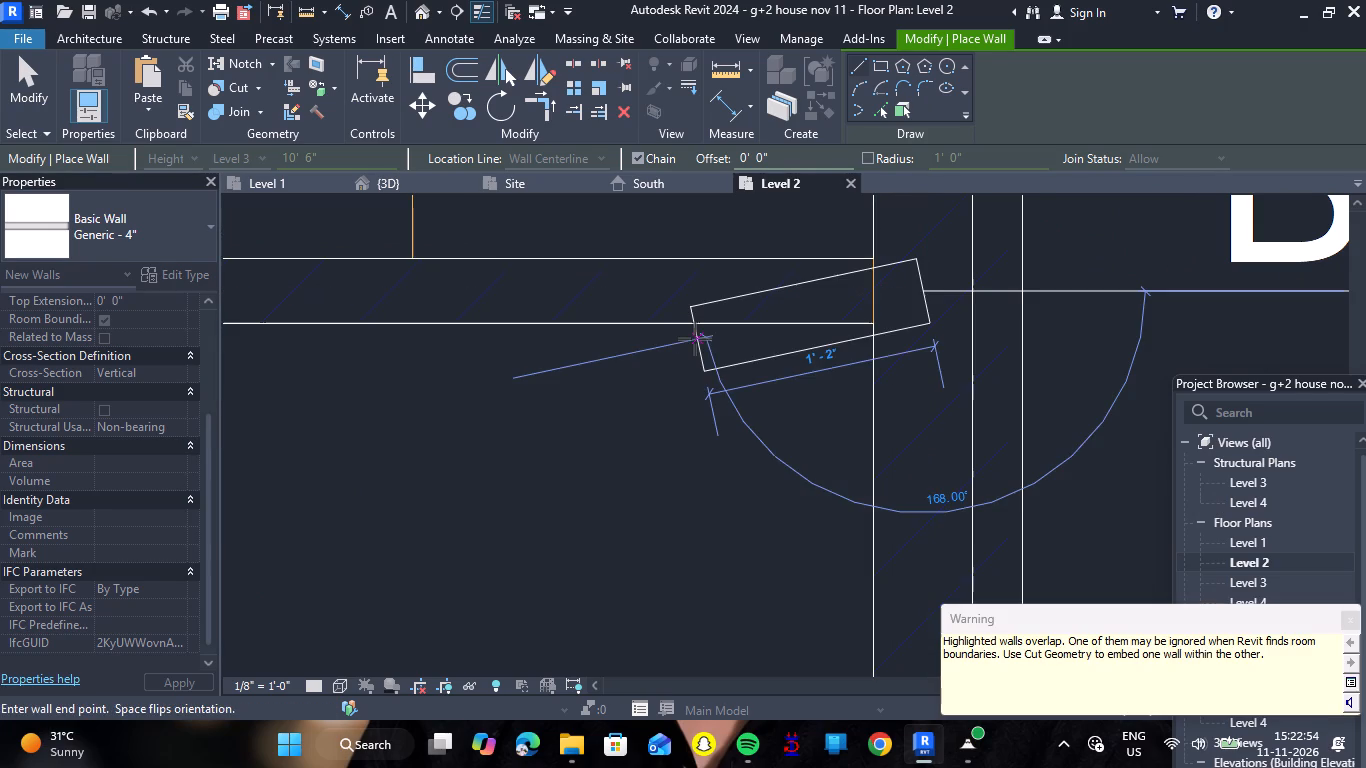
pyautogui.scroll(-5, 692, 349)
pyautogui.scroll(6, 106, 400)
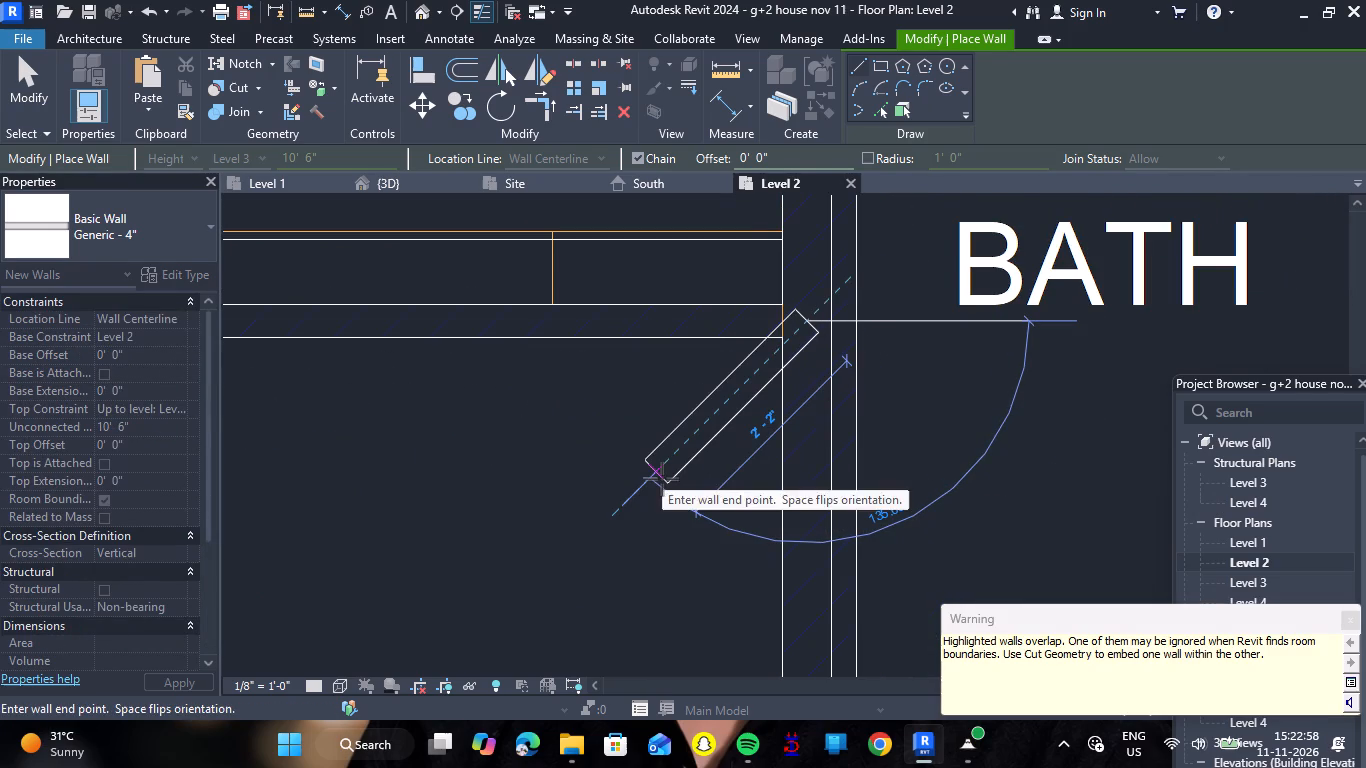
pyautogui.press('Escape')
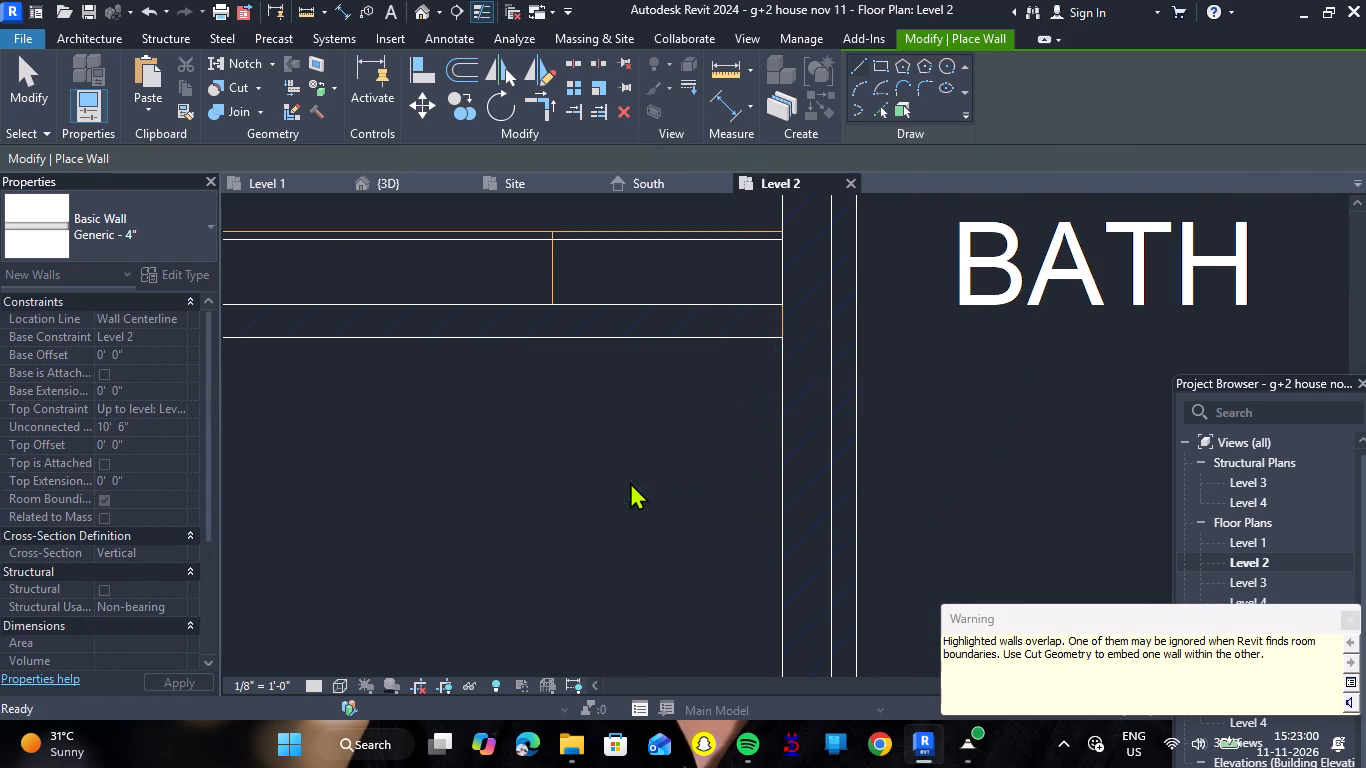
# Set the base offset for new Generic - 4" walls to 12" above Level 2.
pyautogui.click(143, 349)
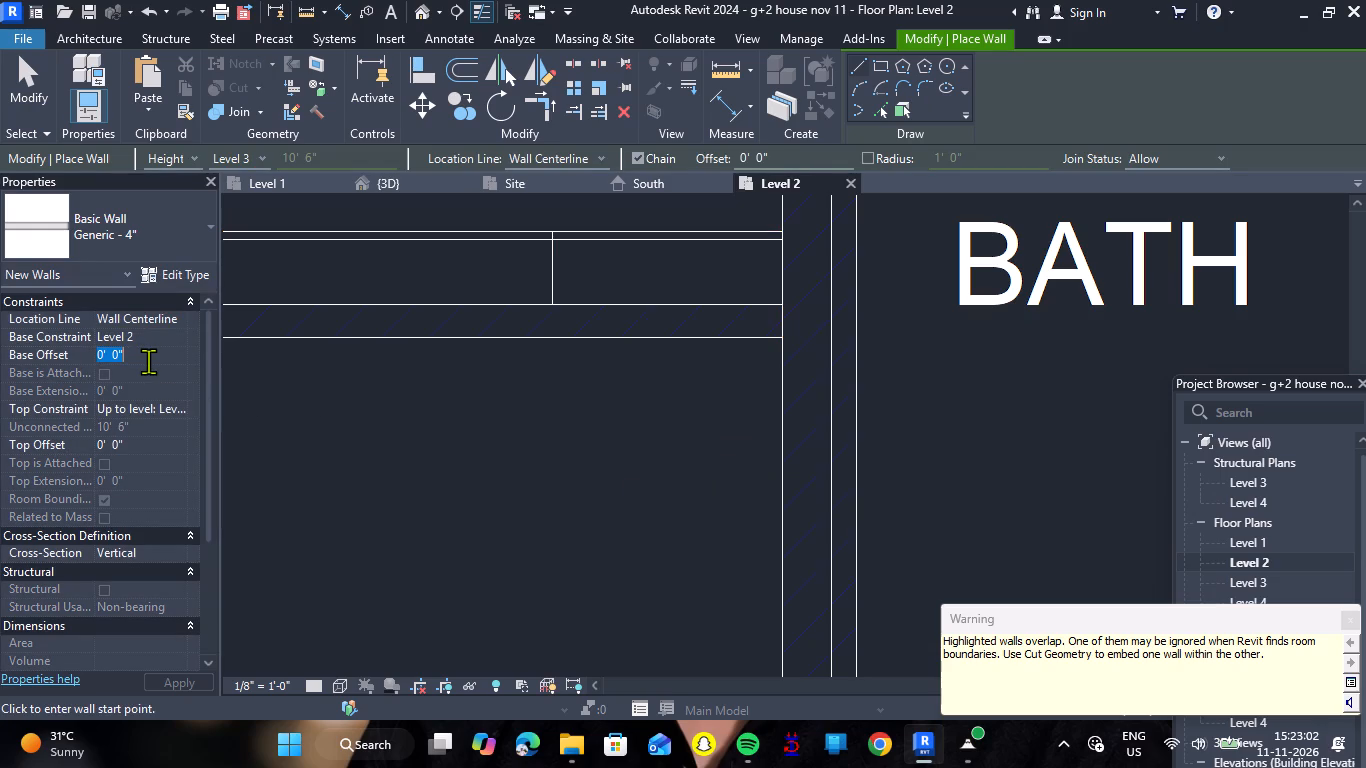
pyautogui.write('12')
pyautogui.hotkey('shift', '"')
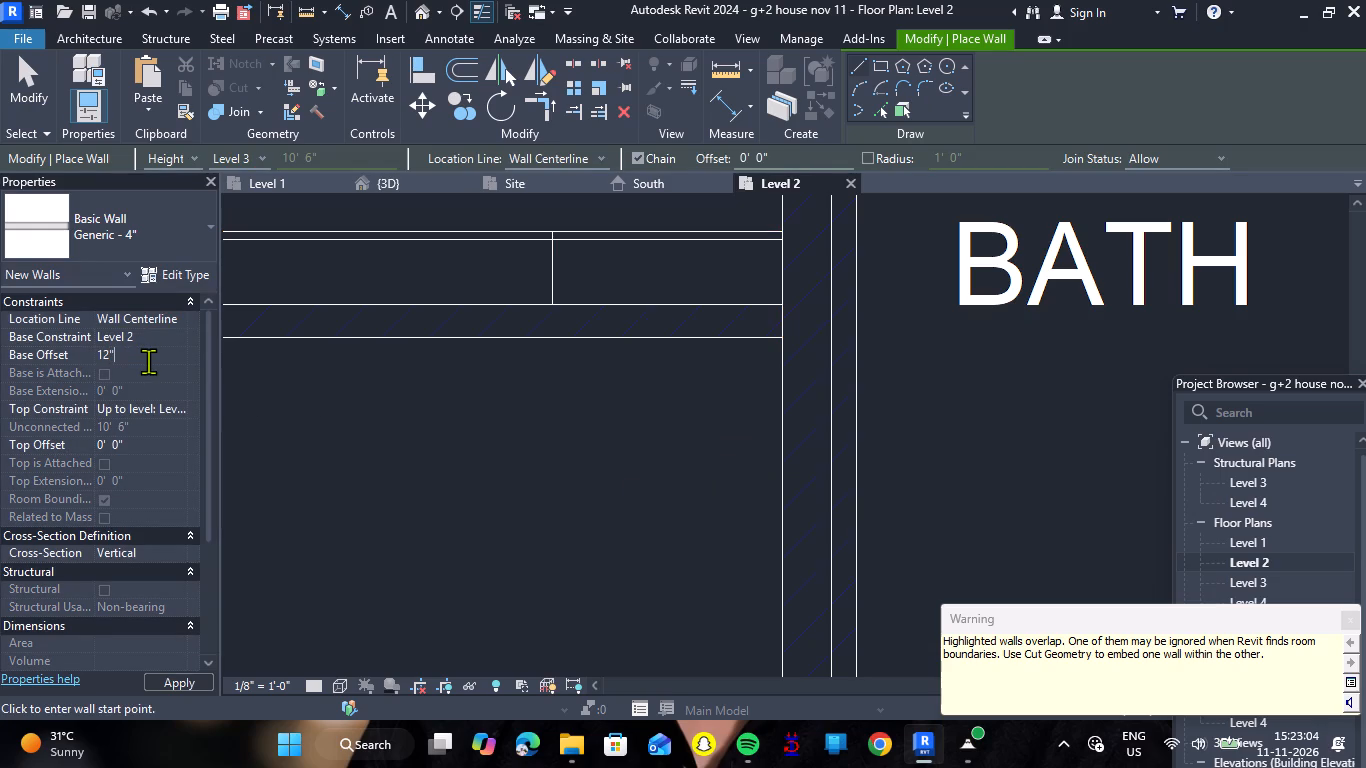
pyautogui.press('Return')
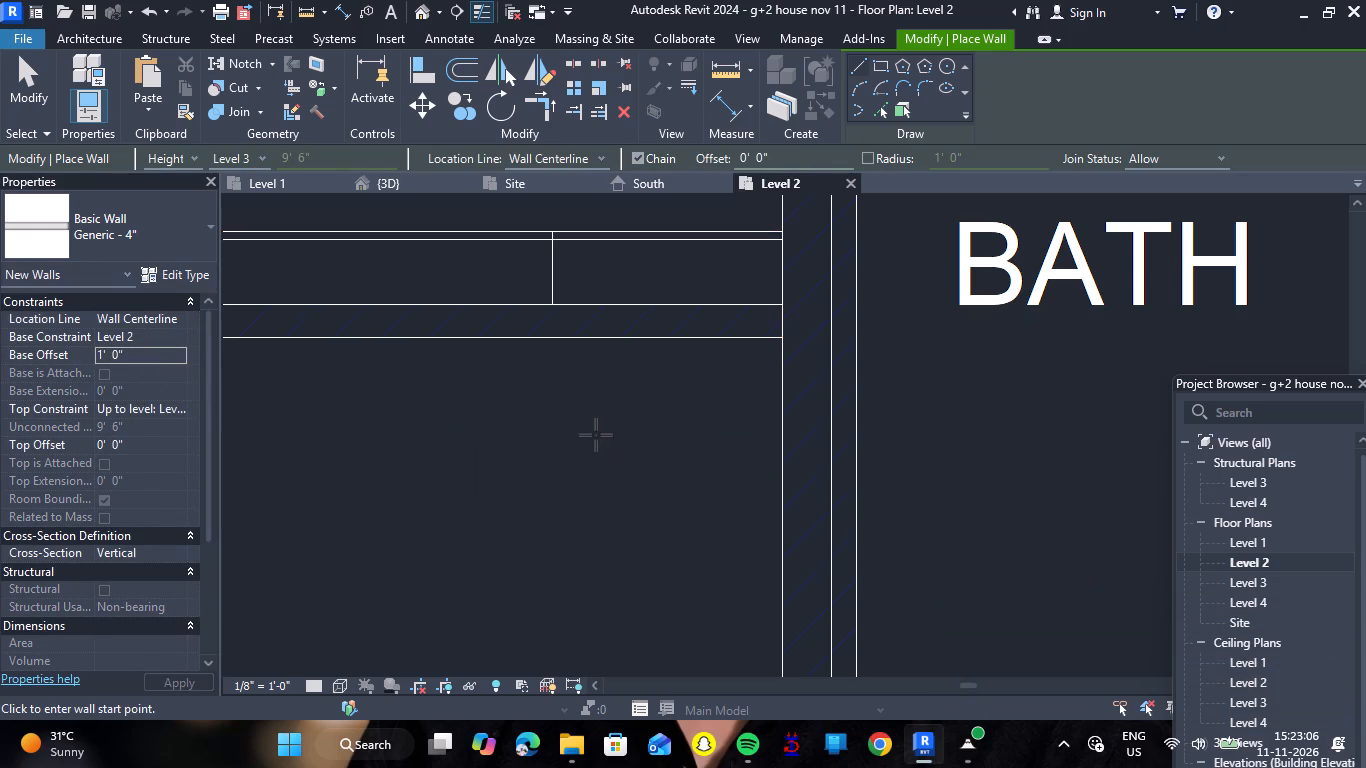
pyautogui.scroll(-11, 616, 435)
pyautogui.scroll(7, 415, 419)
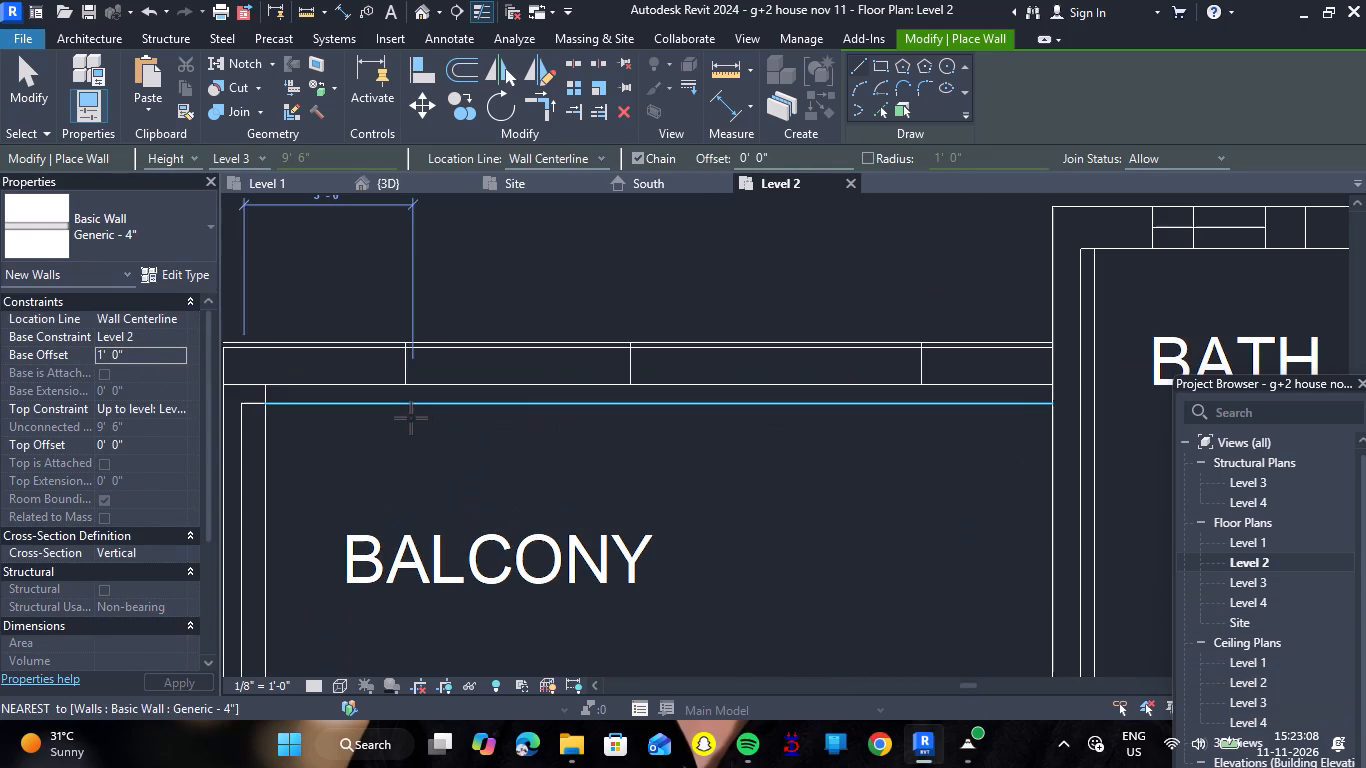
pyautogui.press('Escape')
# Draw a Generic - 4" wall up to Level 3 along the balcony's long outer side, from its upper corner to the lower corner beyond the hall.
pyautogui.scroll(-6, 342, 399)
pyautogui.scroll(4, 303, 376)
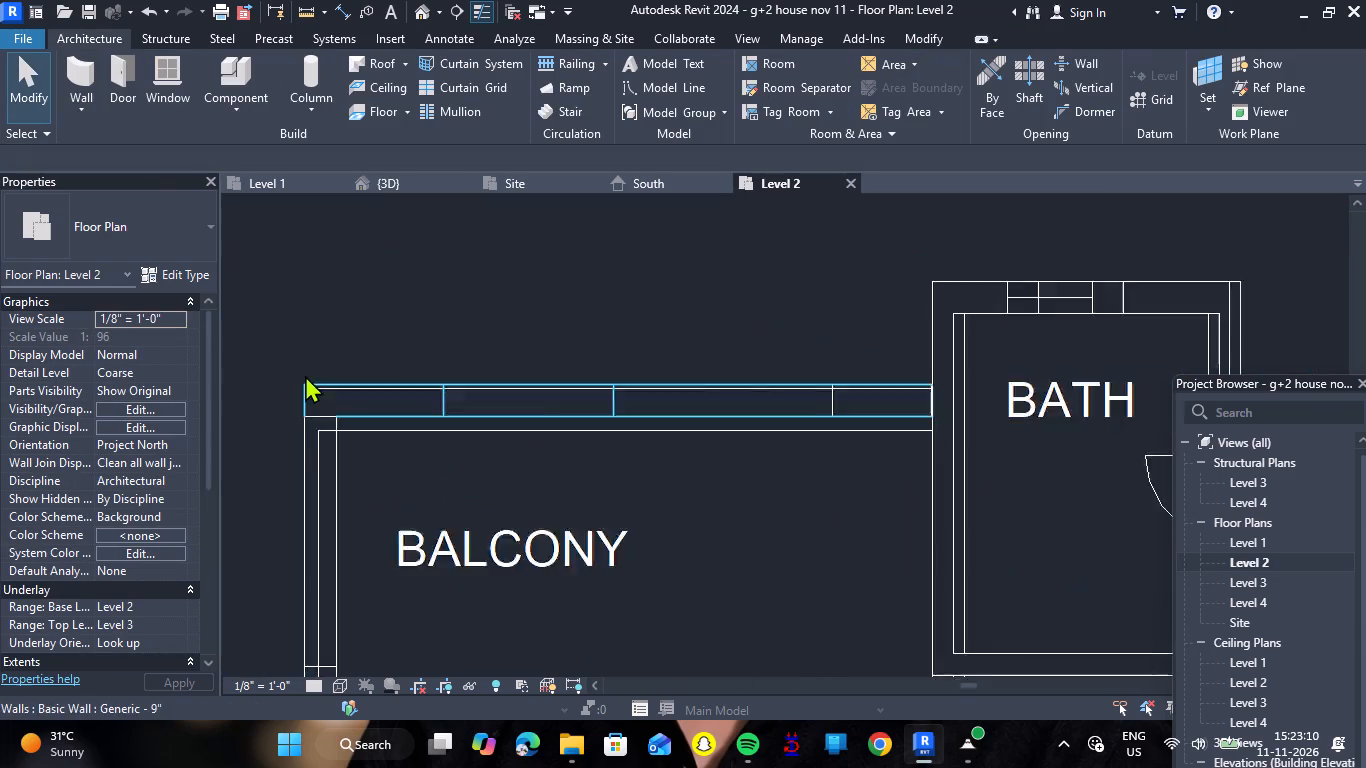
pyautogui.scroll(4, 305, 375)
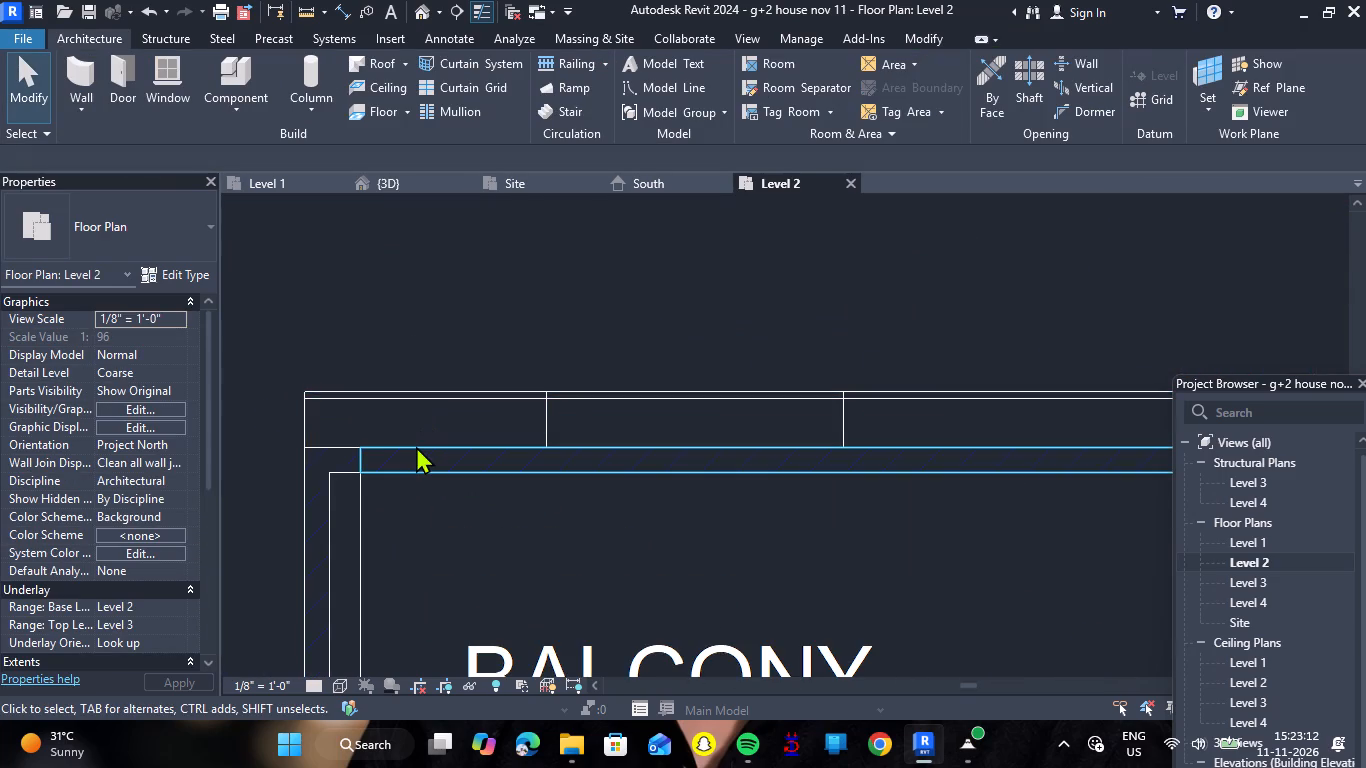
pyautogui.scroll(-4, 391, 472)
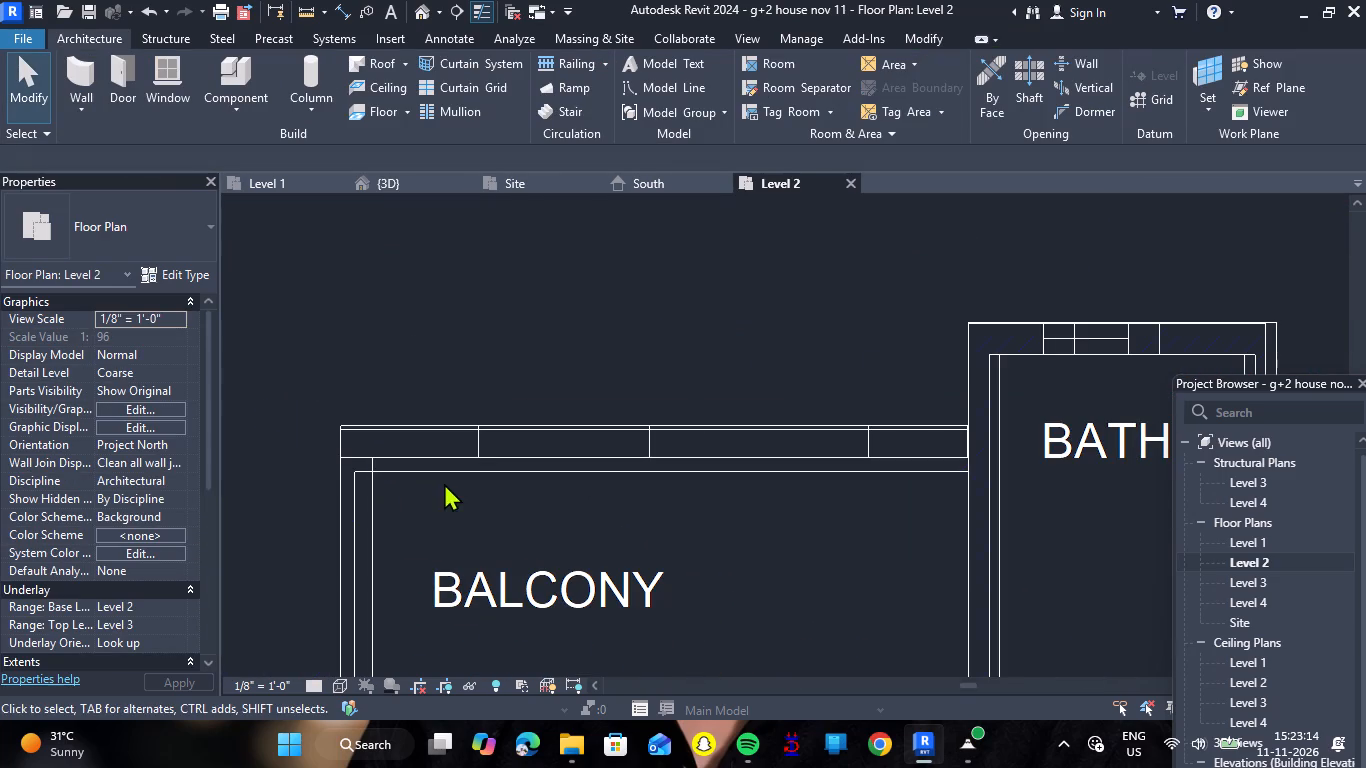
pyautogui.scroll(-6, 362, 460)
pyautogui.scroll(10, 346, 492)
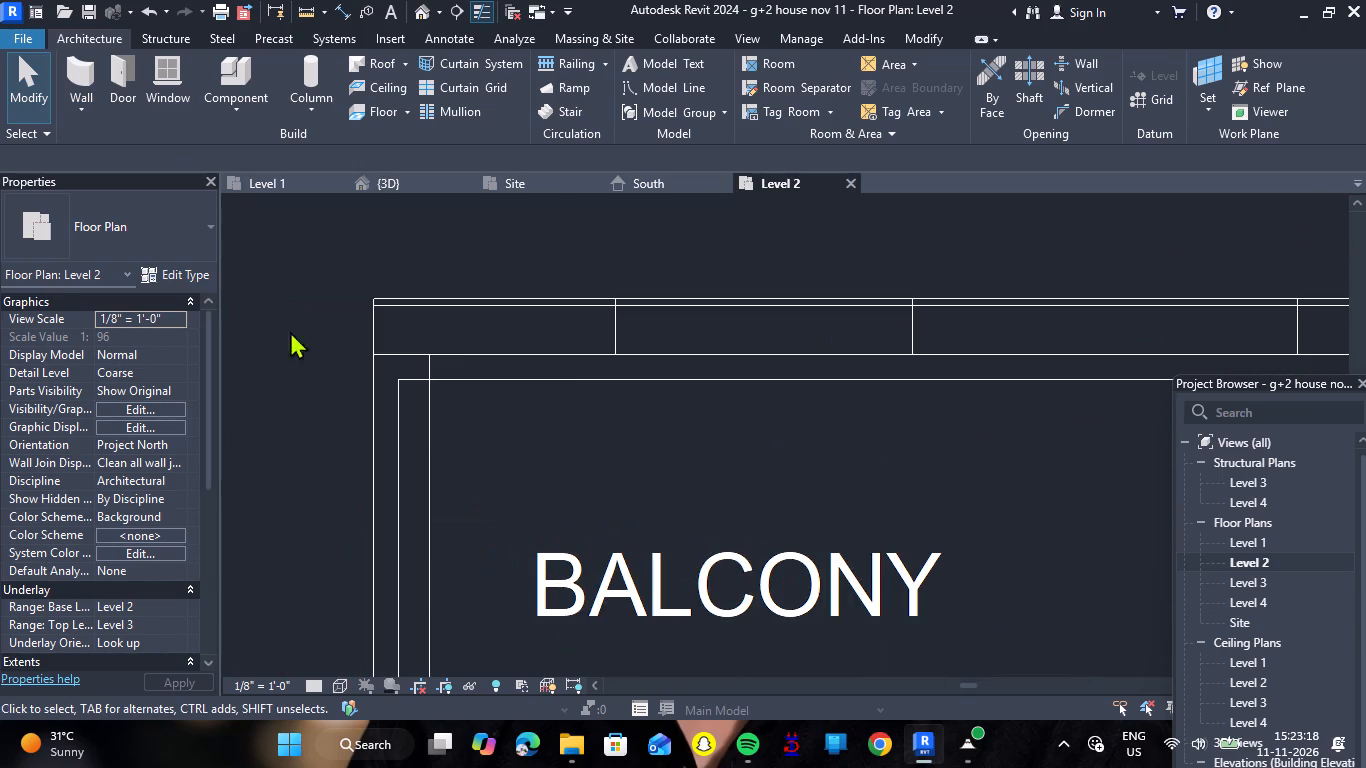
pyautogui.click(82, 70)
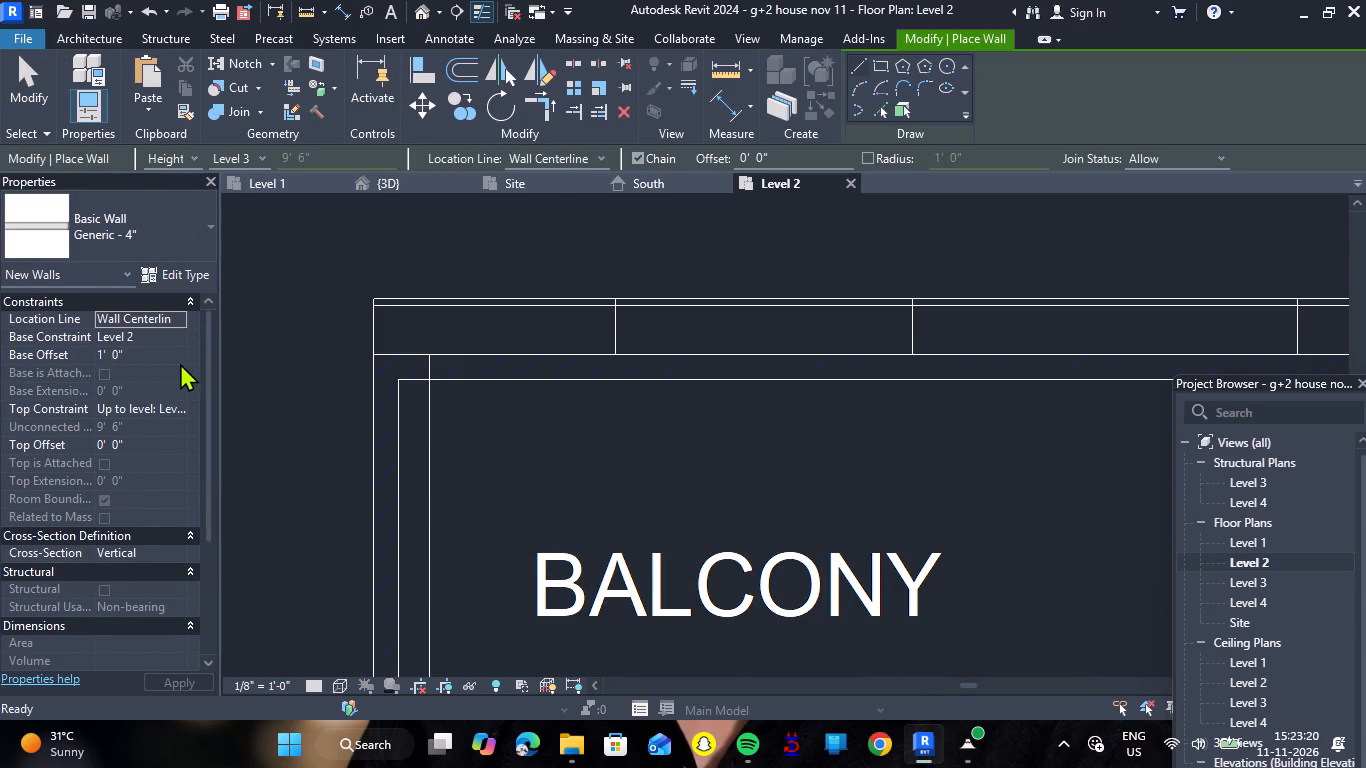
pyautogui.scroll(5, 386, 396)
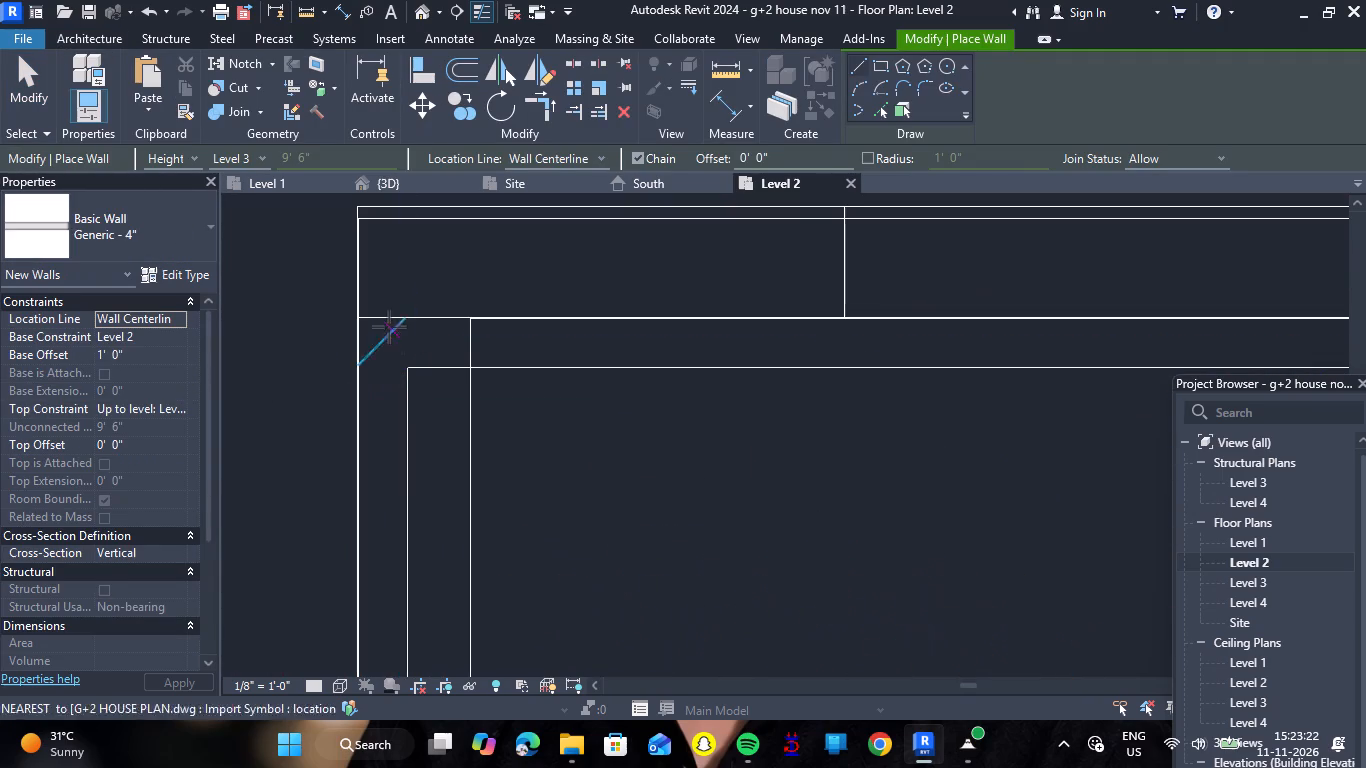
pyautogui.click(384, 319)
pyautogui.scroll(-5, 382, 515)
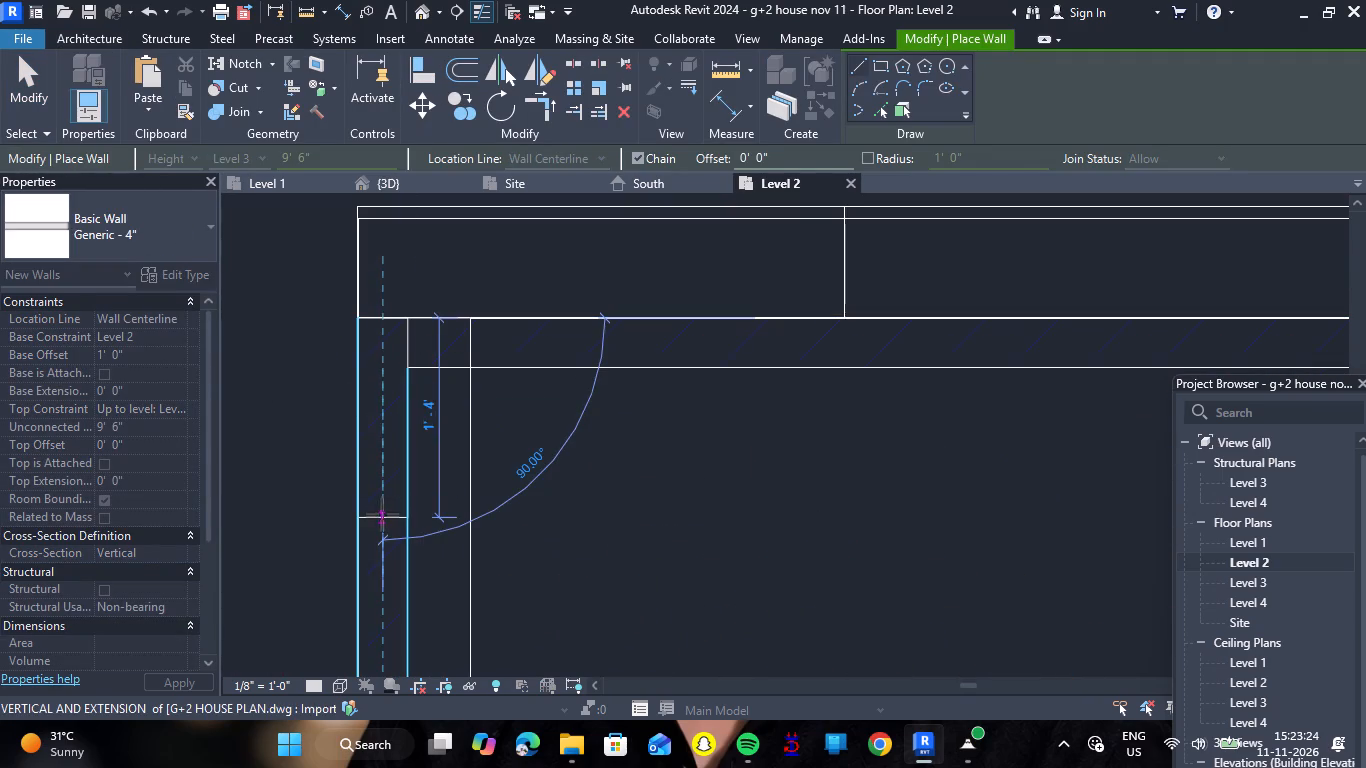
pyautogui.scroll(-10, 382, 515)
pyautogui.scroll(-12, 382, 507)
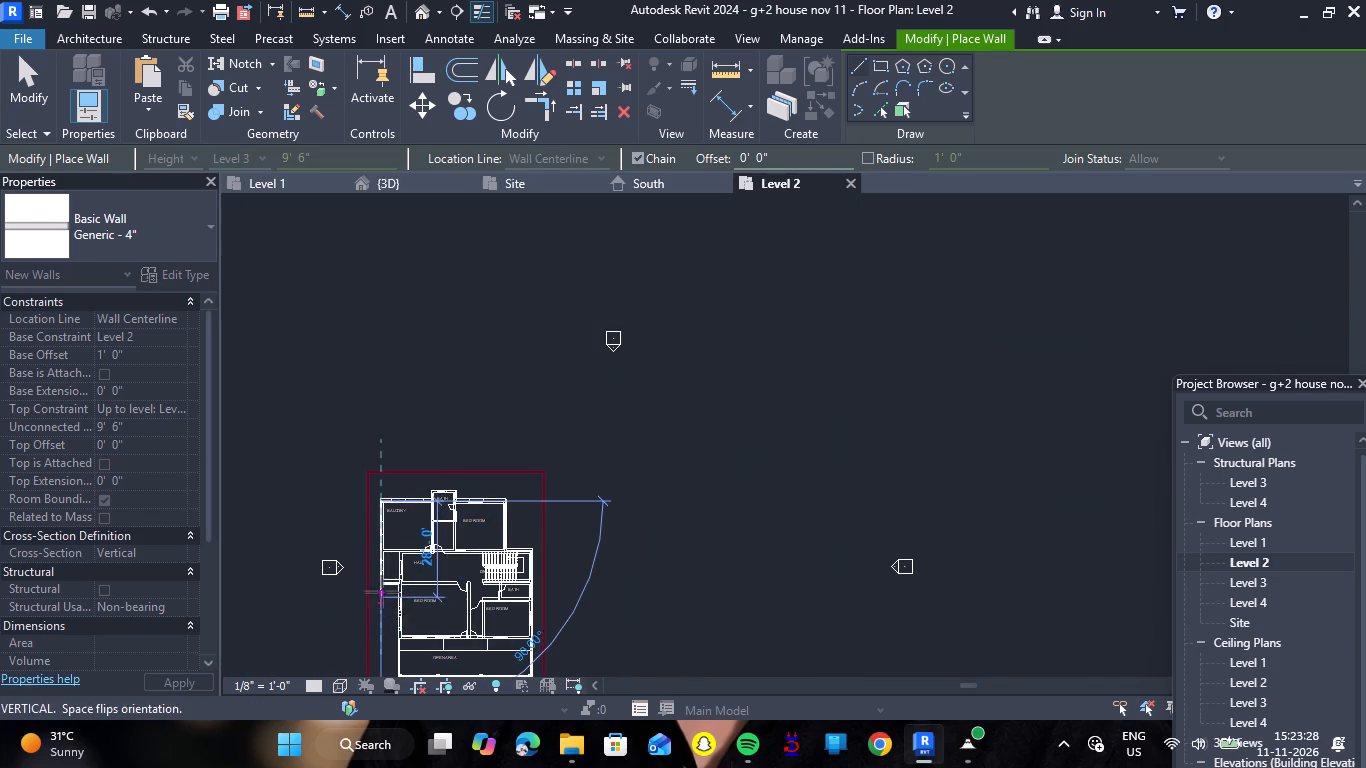
pyautogui.scroll(20, 380, 592)
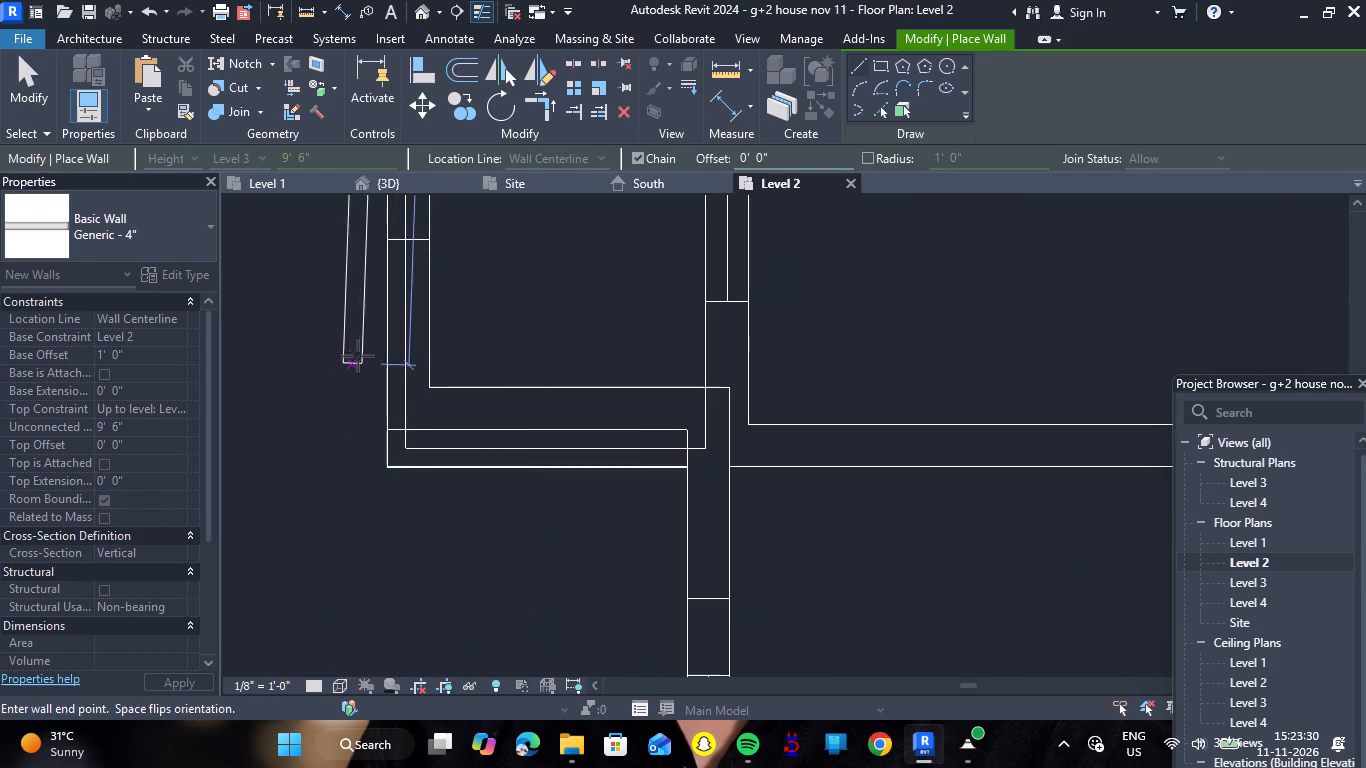
pyautogui.scroll(6, 392, 465)
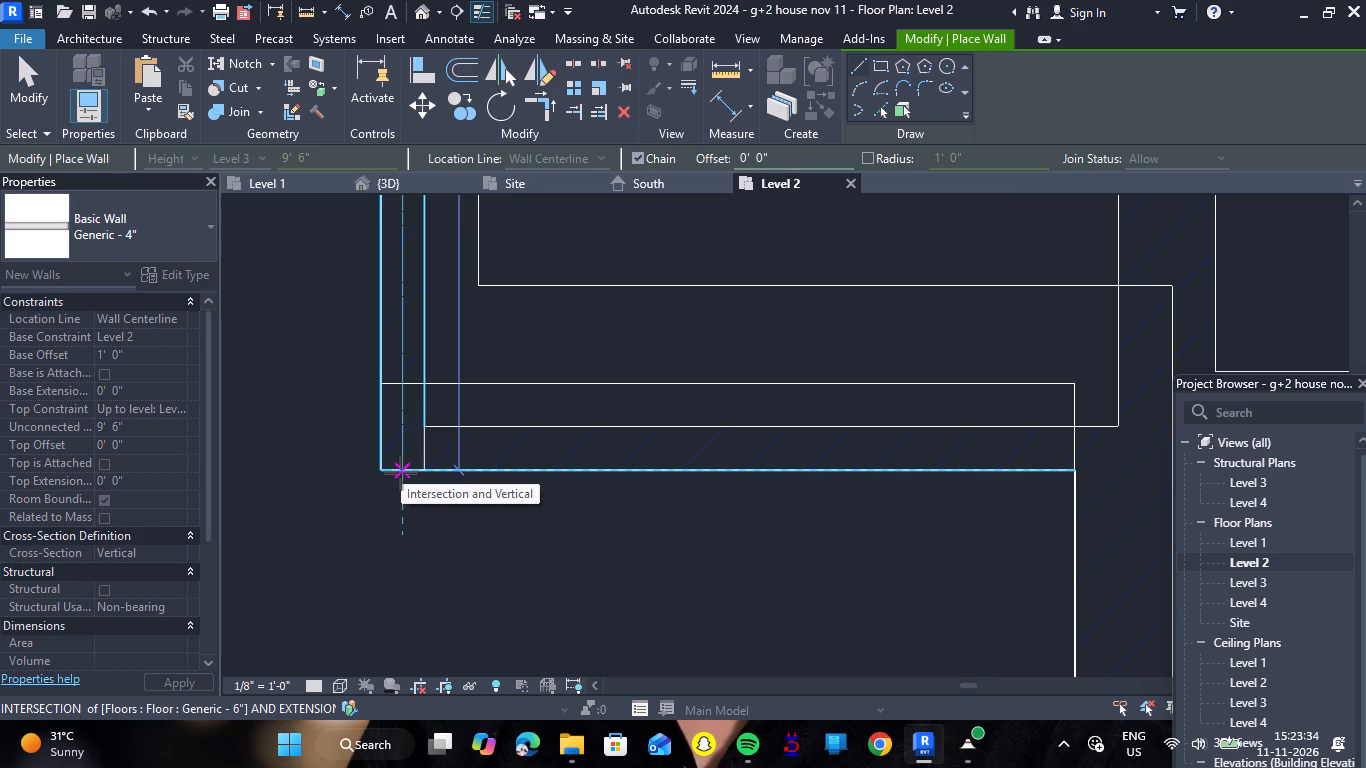
pyautogui.scroll(-5, 402, 465)
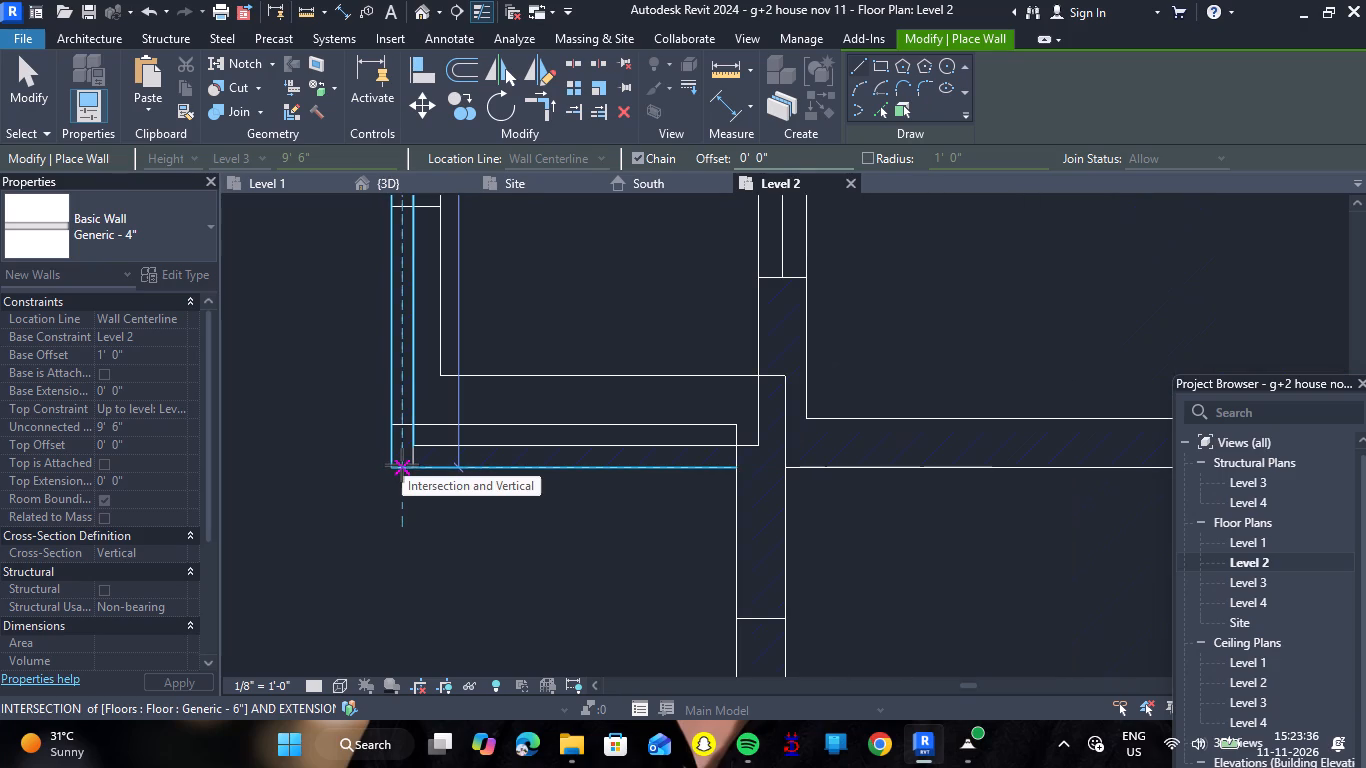
pyautogui.scroll(1, 402, 465)
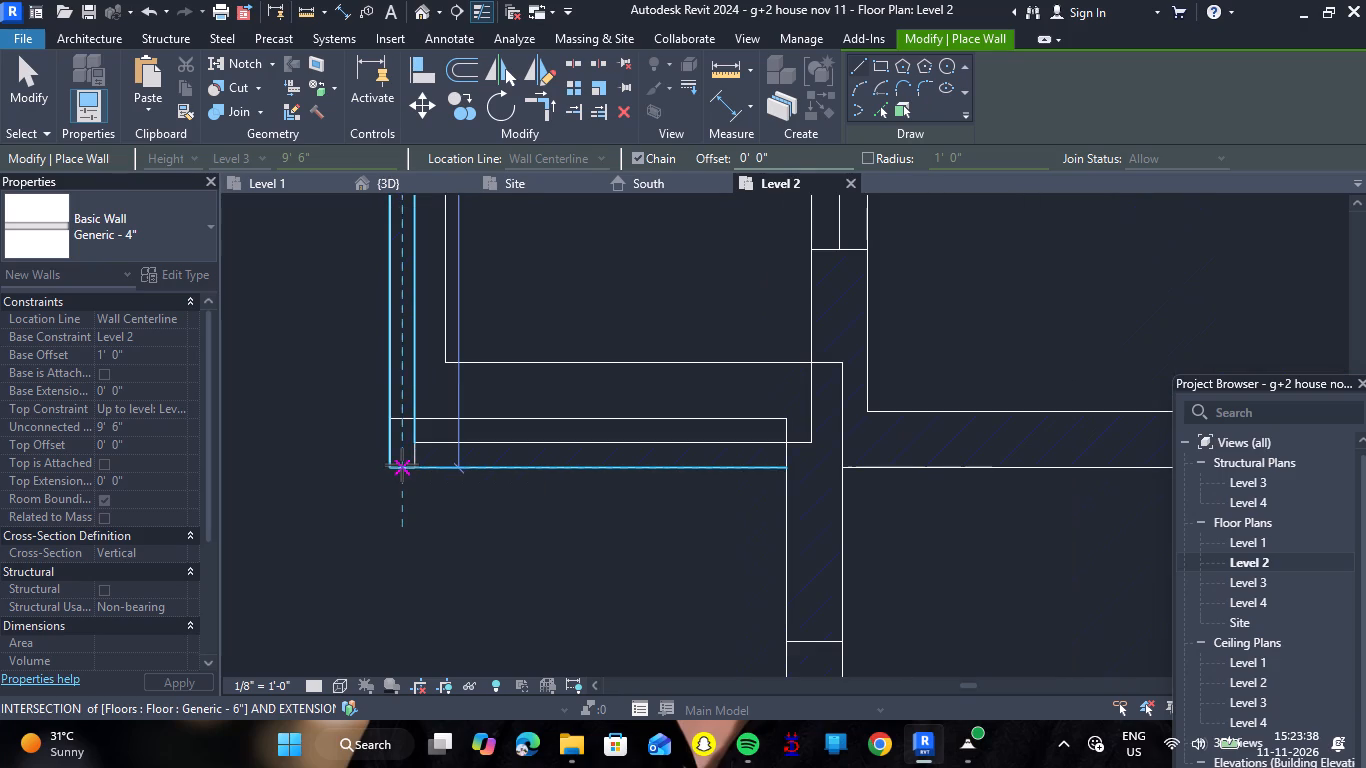
pyautogui.scroll(7, 402, 465)
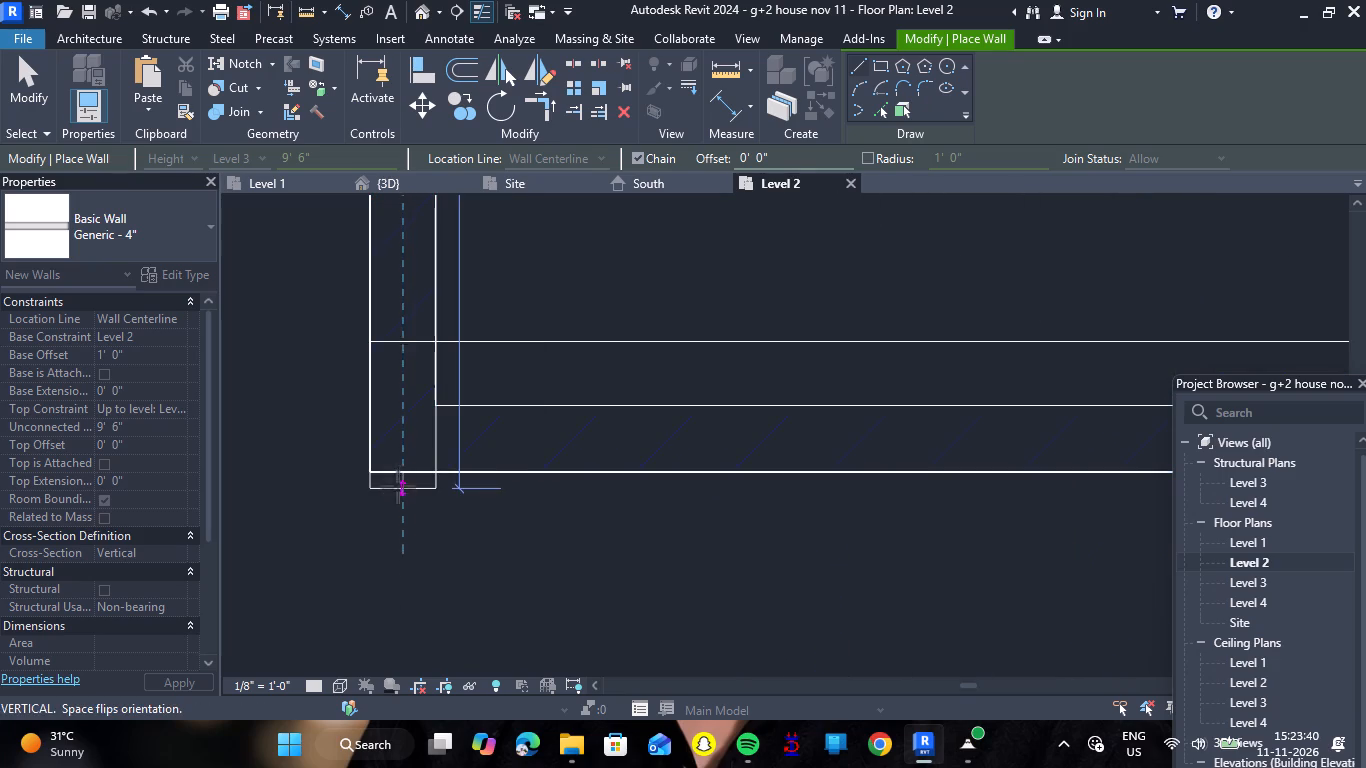
pyautogui.click(403, 475)
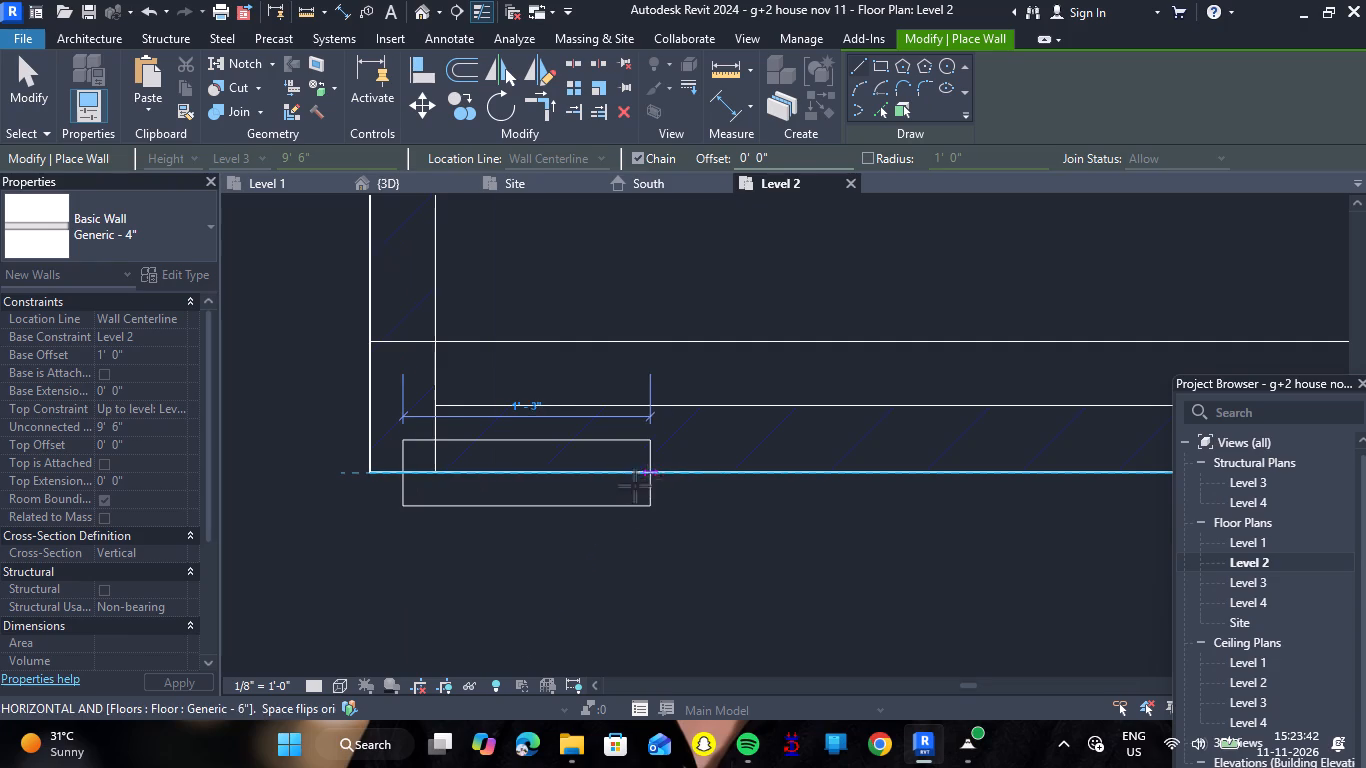
pyautogui.press('Escape')
# Draw a Generic - 4" wall about 5'-4" long along the balcony strip's short lower edge, from the outer corner to the 9" bedroom wall.
pyautogui.click(374, 441)
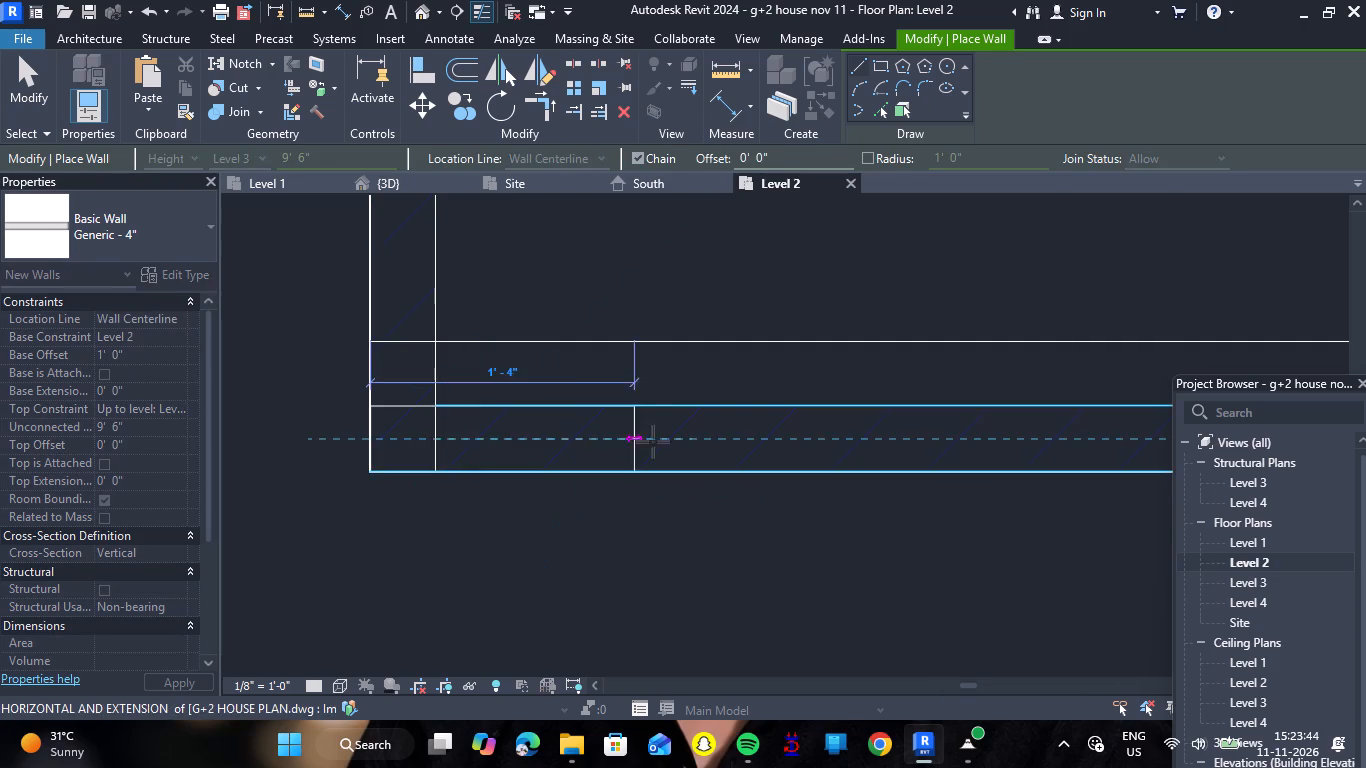
pyautogui.scroll(-8, 660, 445)
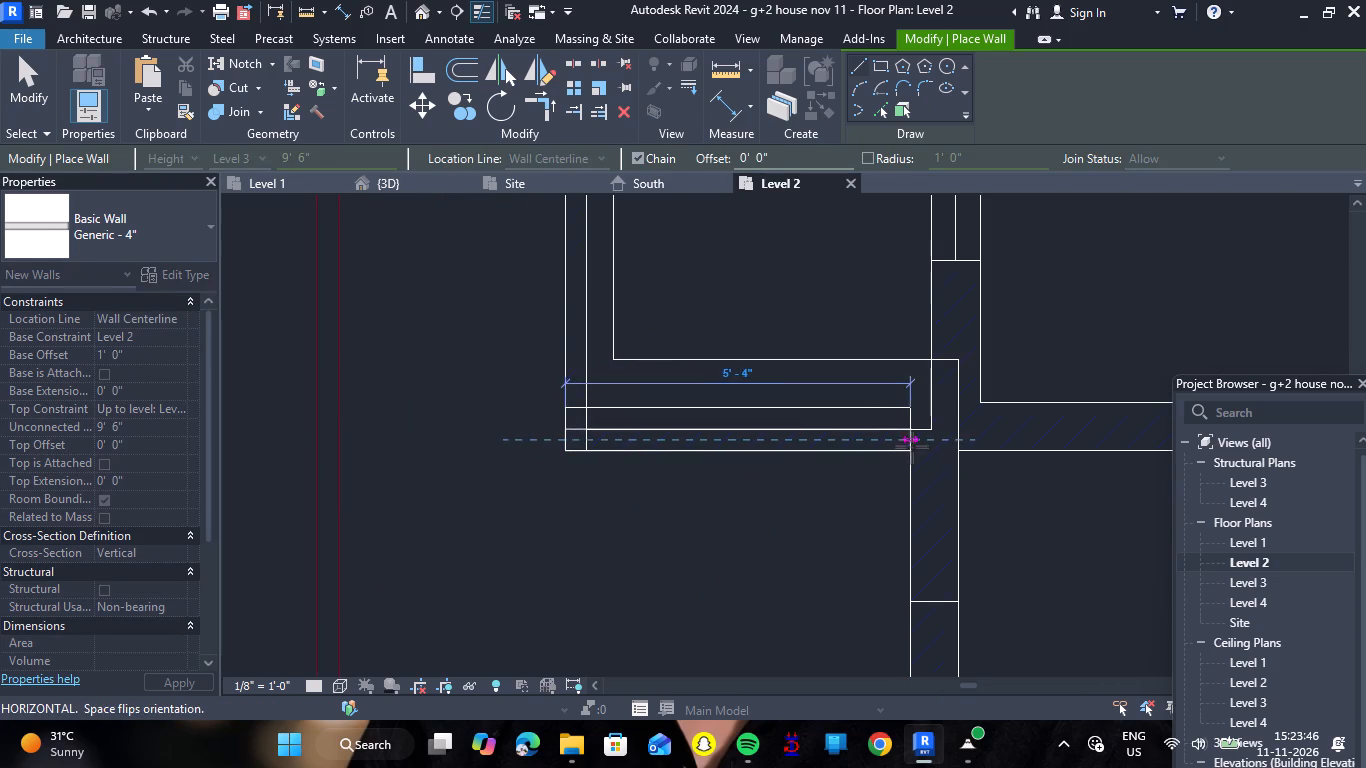
pyautogui.scroll(8, 909, 447)
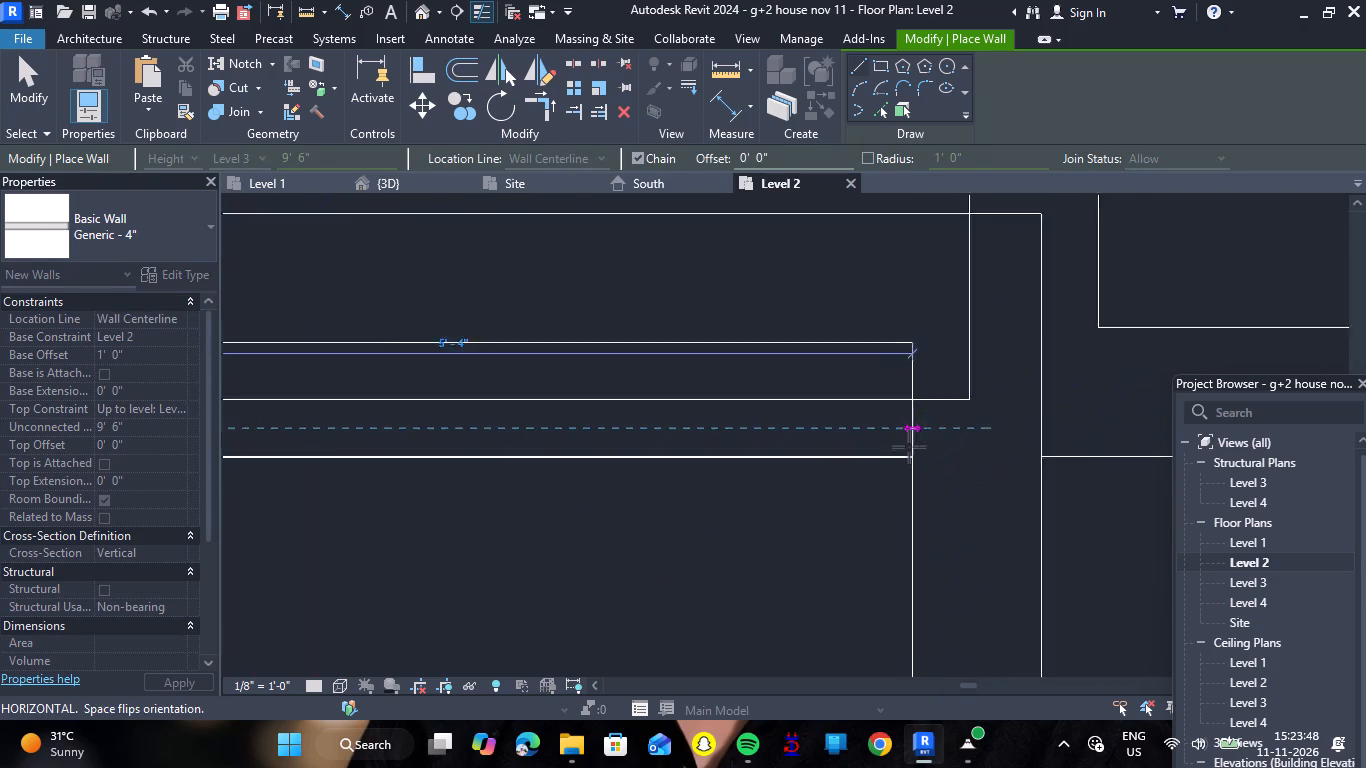
pyautogui.scroll(2, 909, 447)
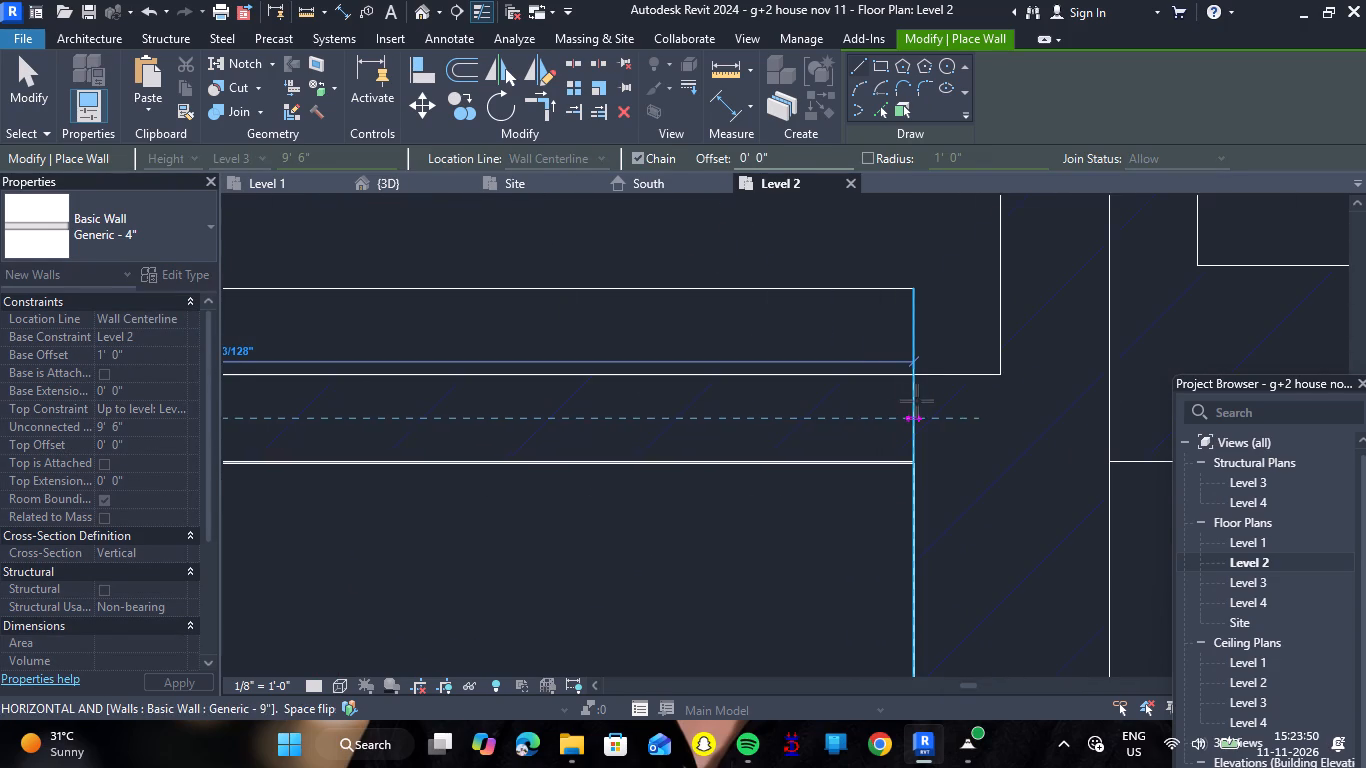
pyautogui.click(915, 417)
pyautogui.press('Escape')
# Draw a Generic - 9" wall, unconnected height 10' 6", between balcony and bath, from the hall doors to the bath's upper outer edge.
pyautogui.scroll(-5, 733, 497)
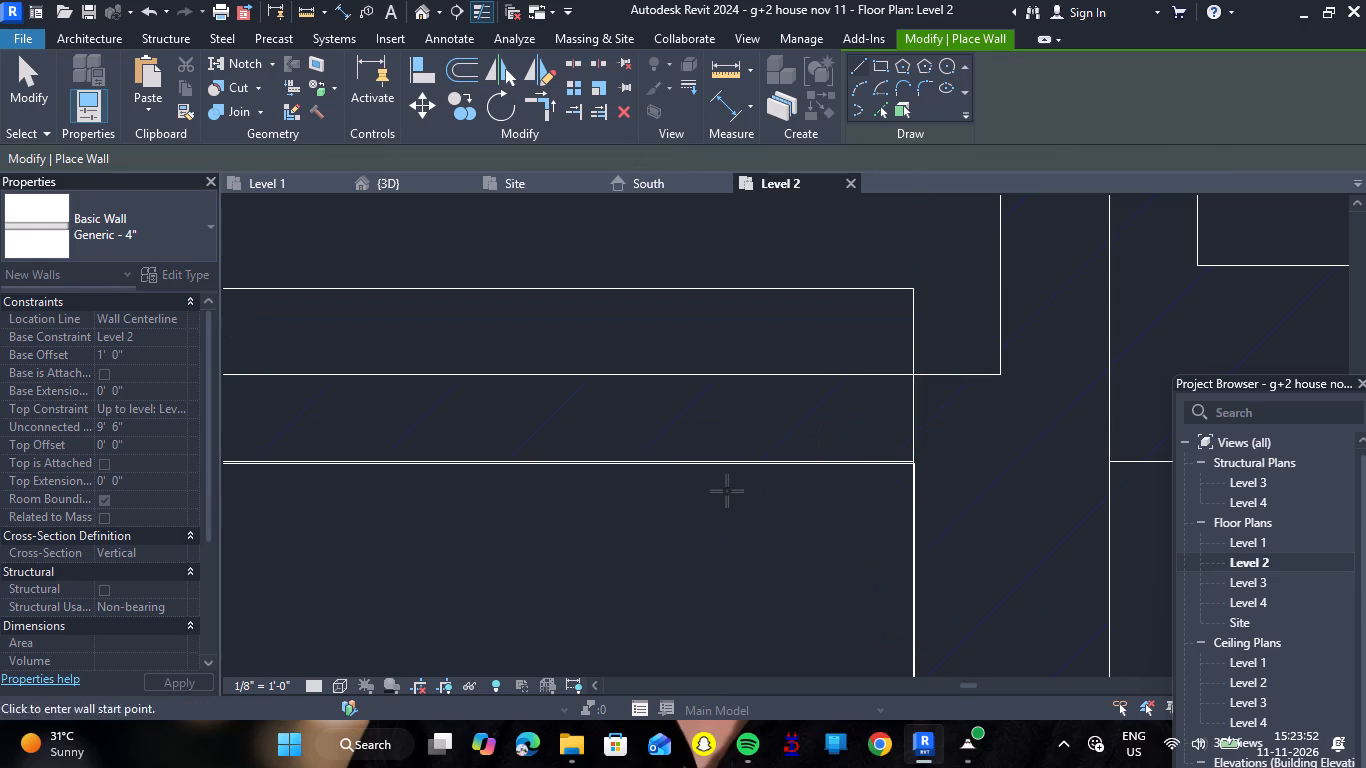
pyautogui.scroll(-18, 727, 491)
pyautogui.scroll(-3, 730, 485)
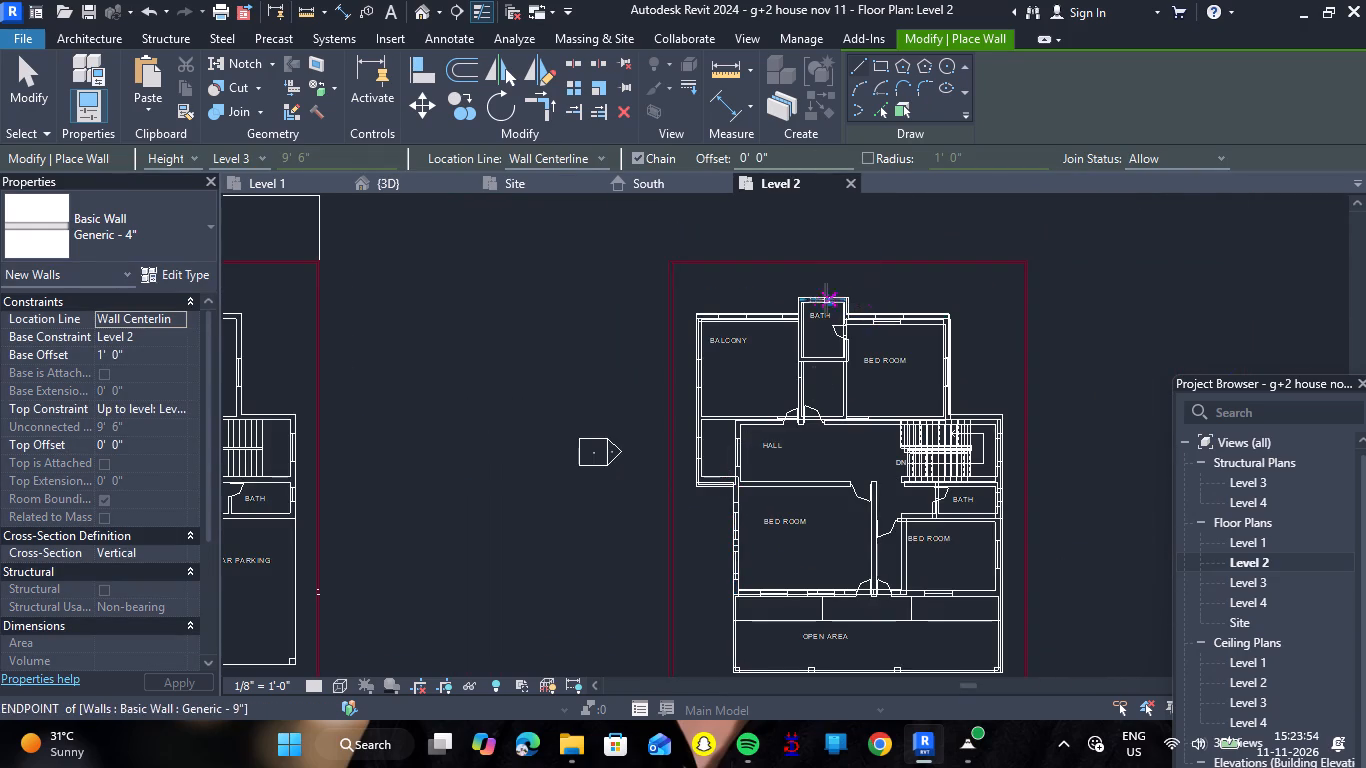
pyautogui.scroll(8, 822, 302)
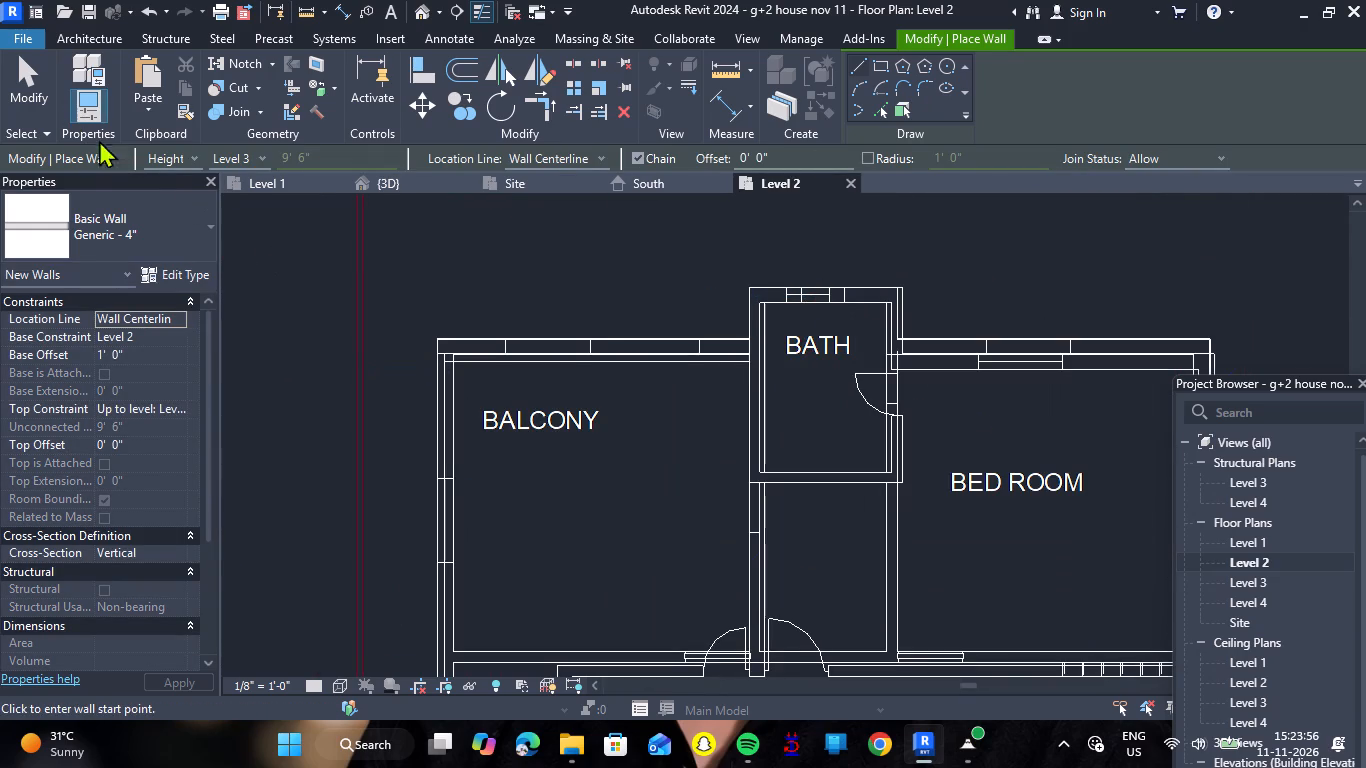
pyautogui.click(207, 224)
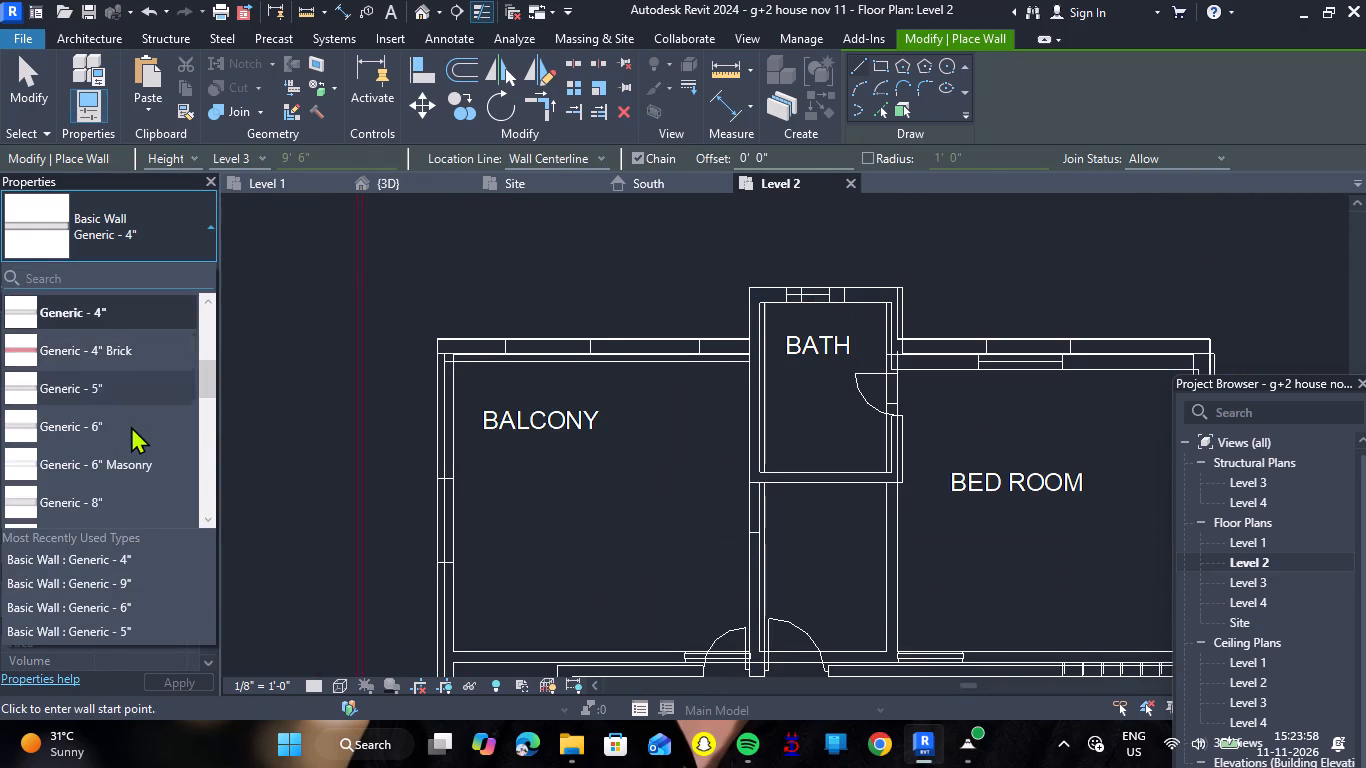
pyautogui.scroll(-2, 131, 427)
pyautogui.click(81, 376)
pyautogui.scroll(-3, 597, 449)
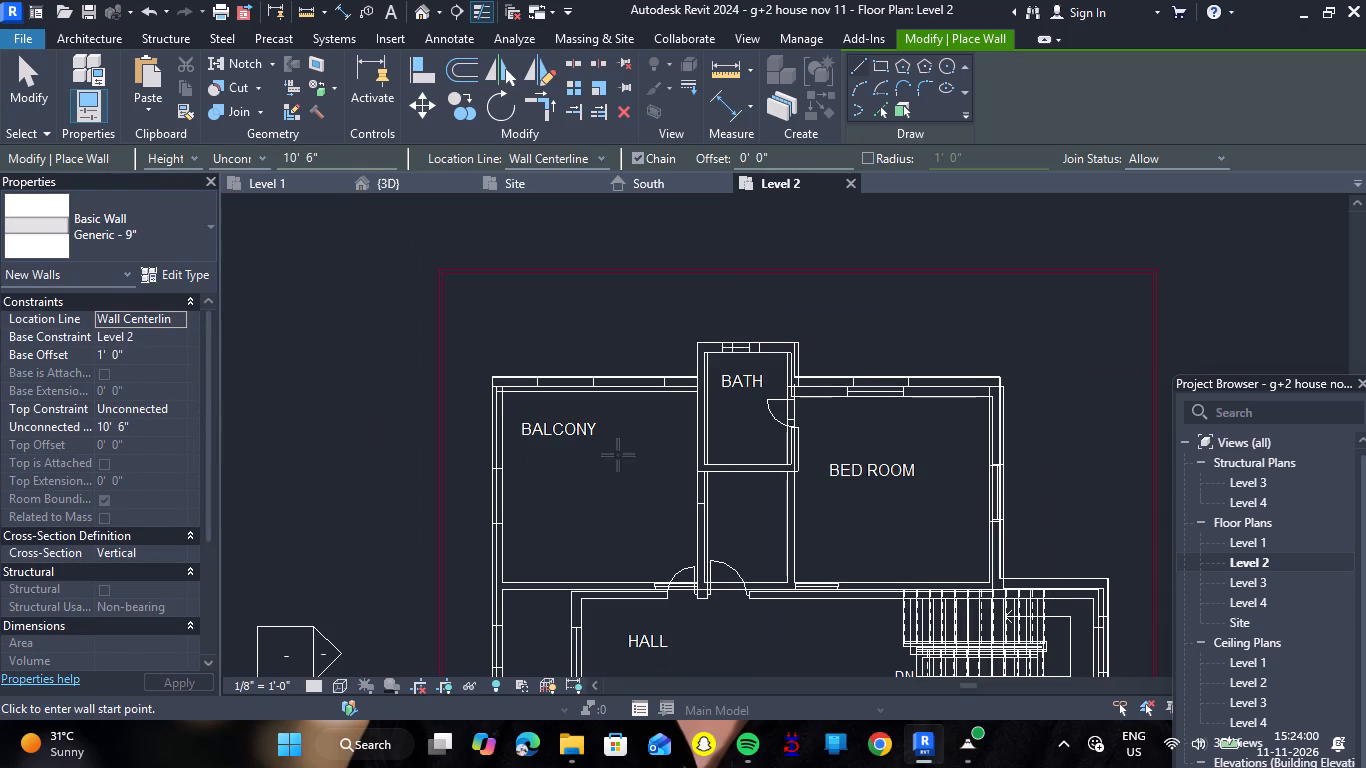
pyautogui.scroll(13, 701, 589)
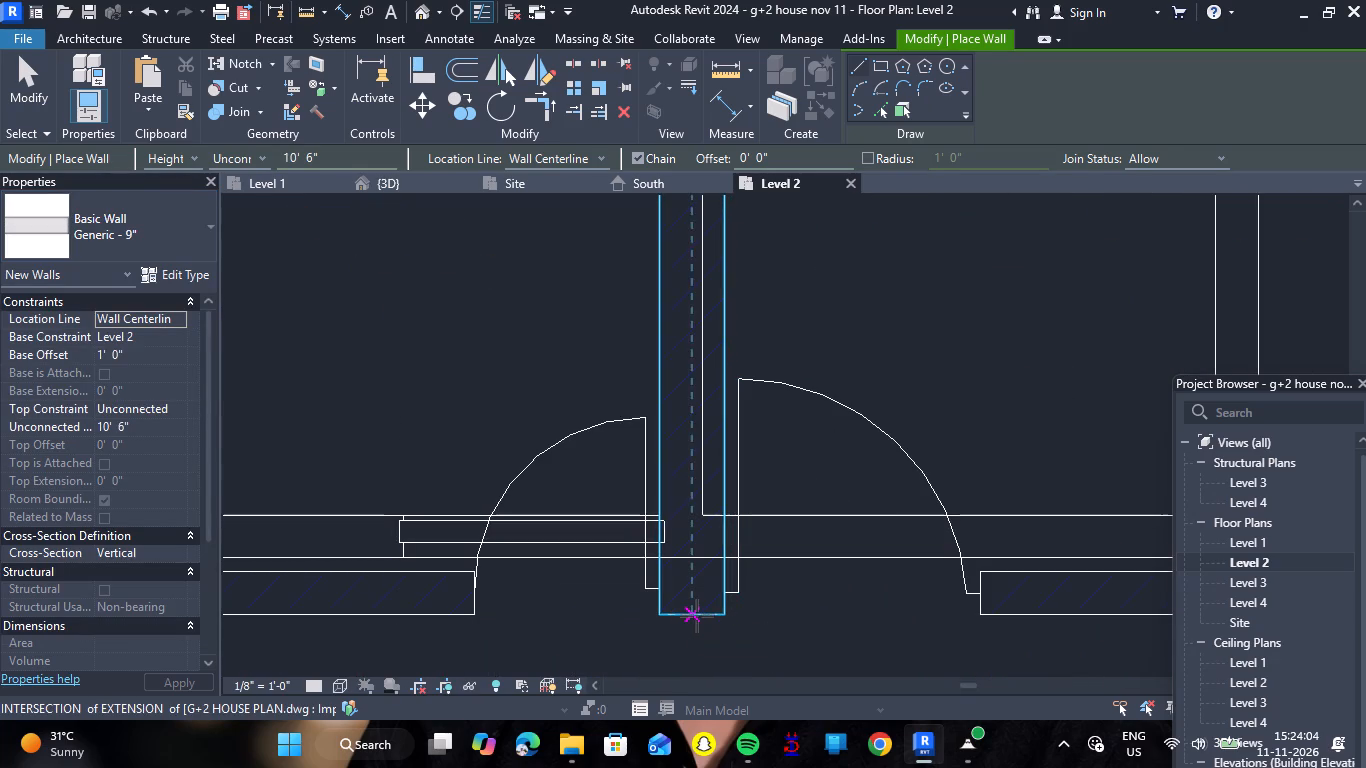
pyautogui.click(696, 616)
pyautogui.scroll(-5, 696, 319)
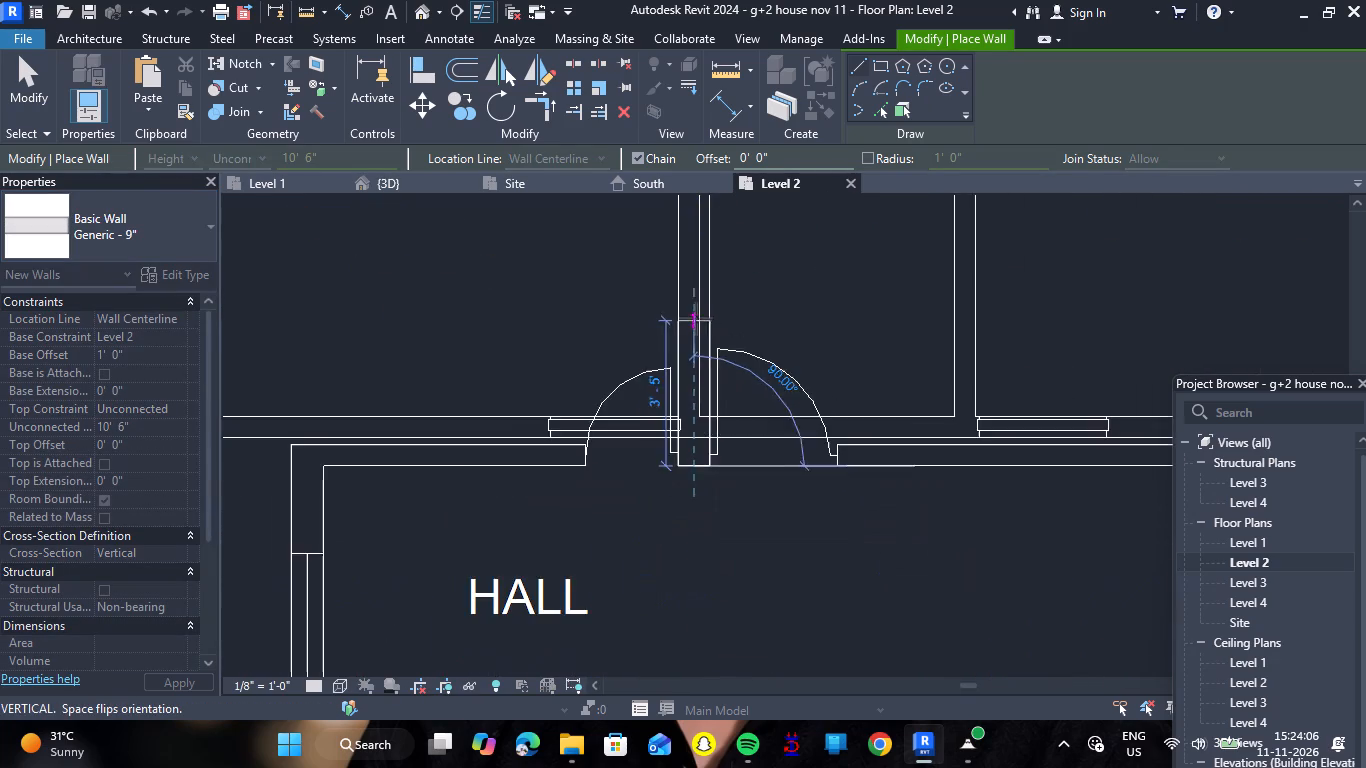
pyautogui.scroll(-4, 696, 319)
pyautogui.scroll(-5, 666, 578)
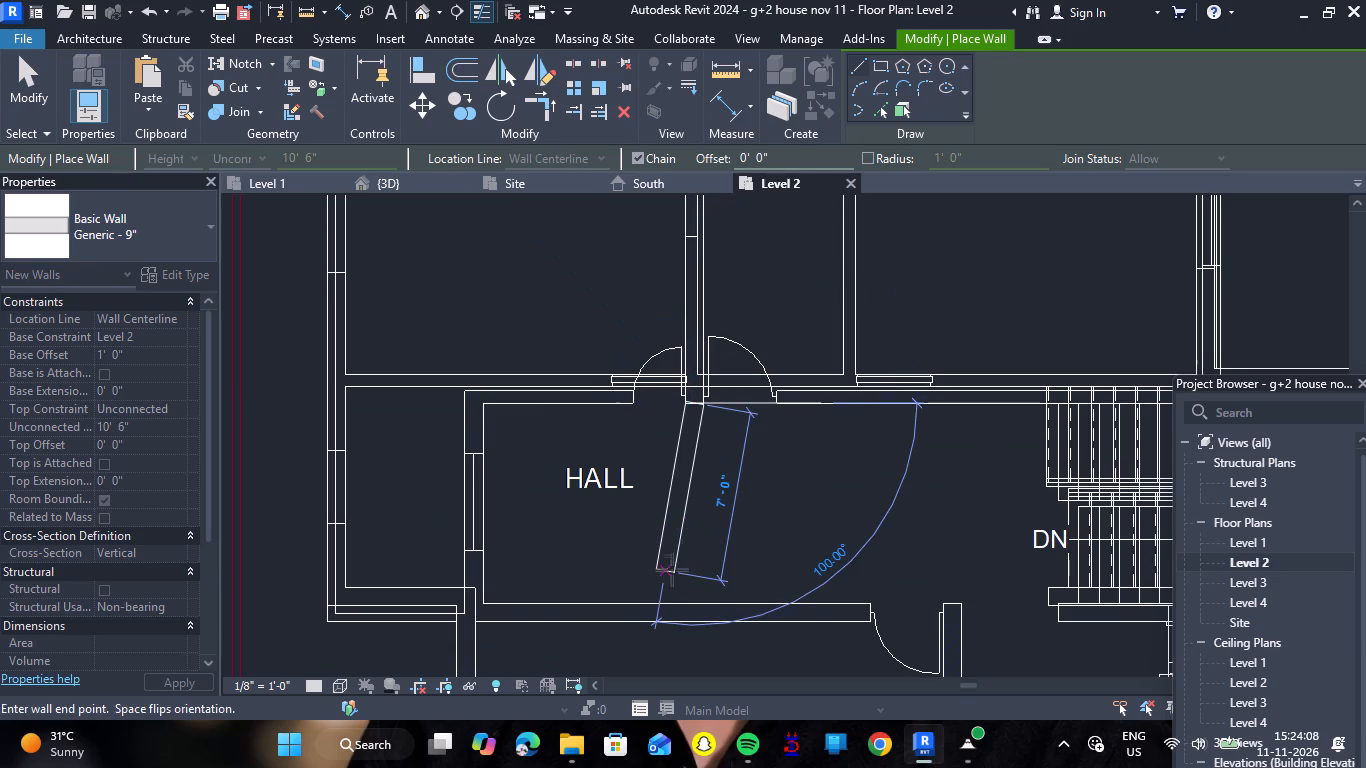
pyautogui.scroll(-6, 704, 407)
pyautogui.scroll(-1, 724, 254)
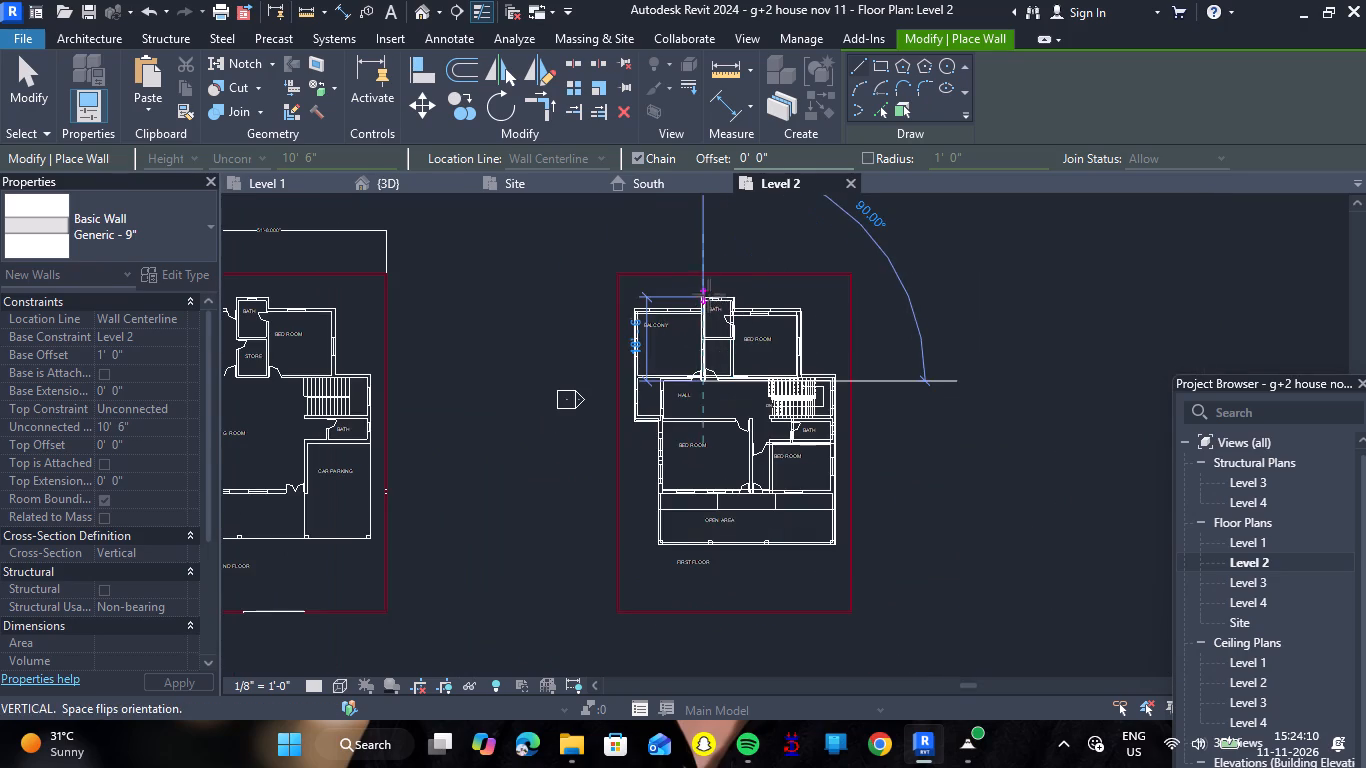
pyautogui.scroll(19, 704, 291)
pyautogui.scroll(2, 704, 291)
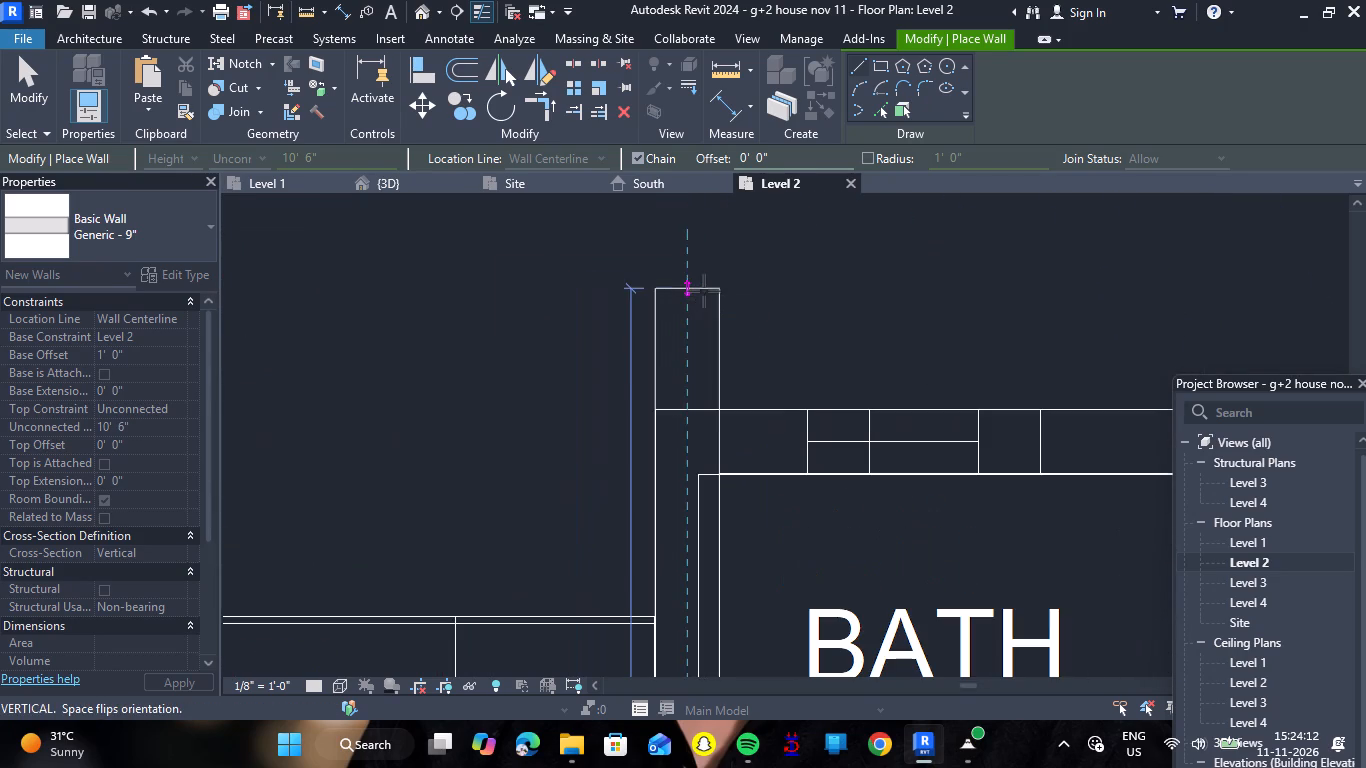
pyautogui.scroll(-1, 680, 408)
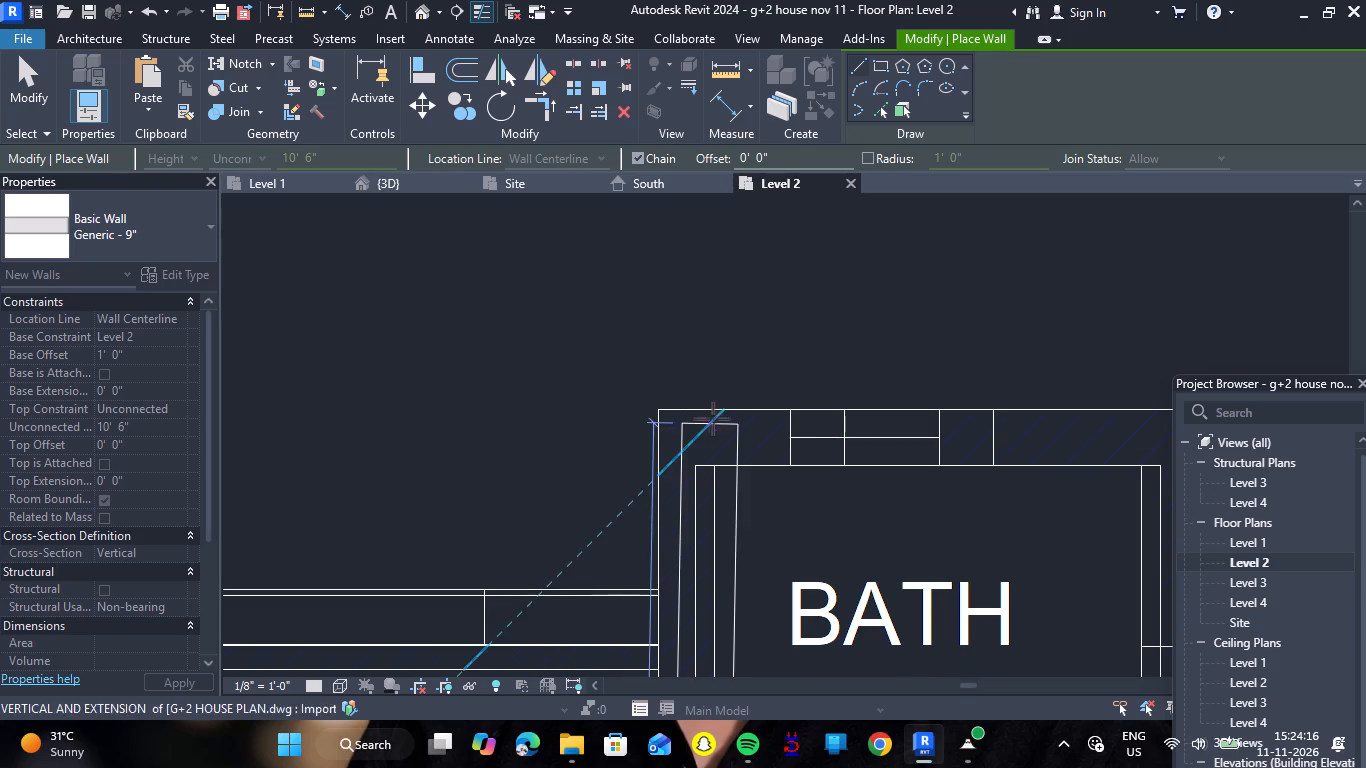
pyautogui.click(684, 410)
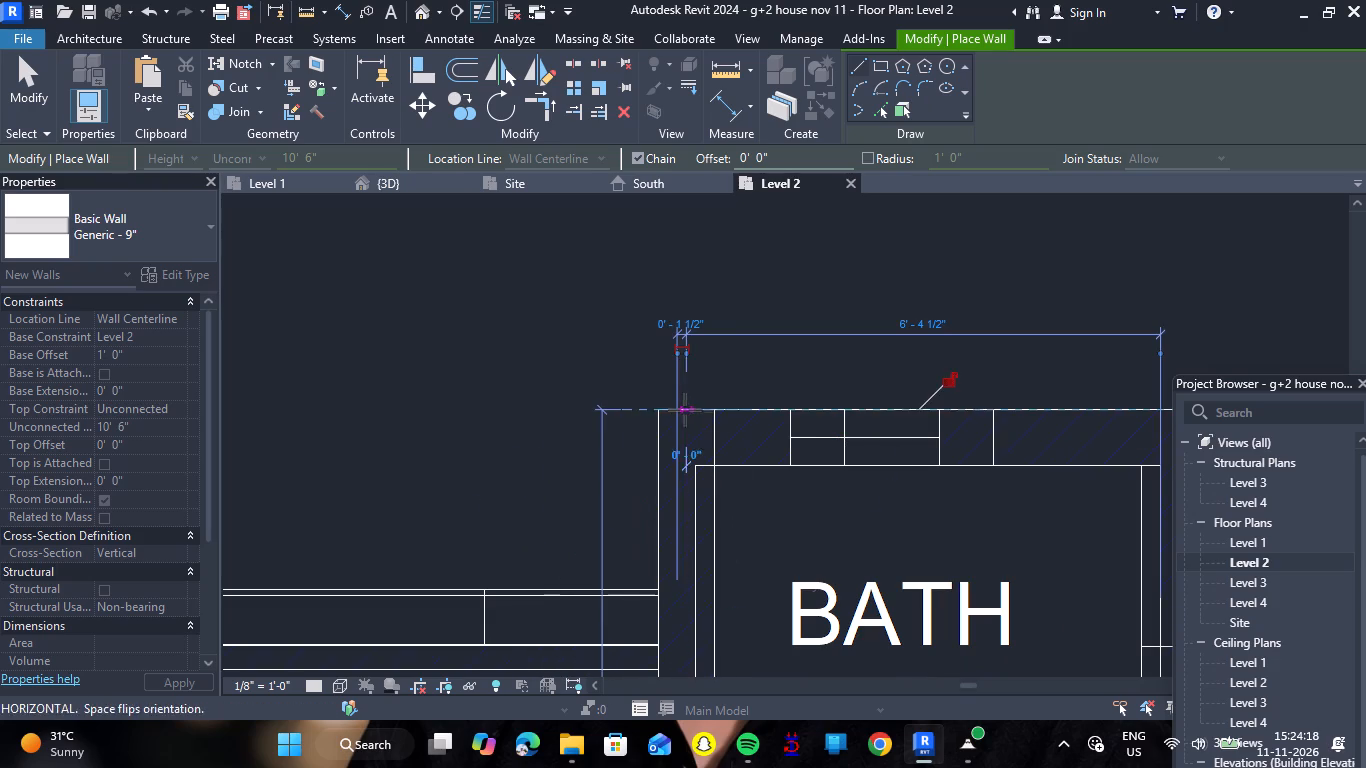
pyautogui.press('Escape')
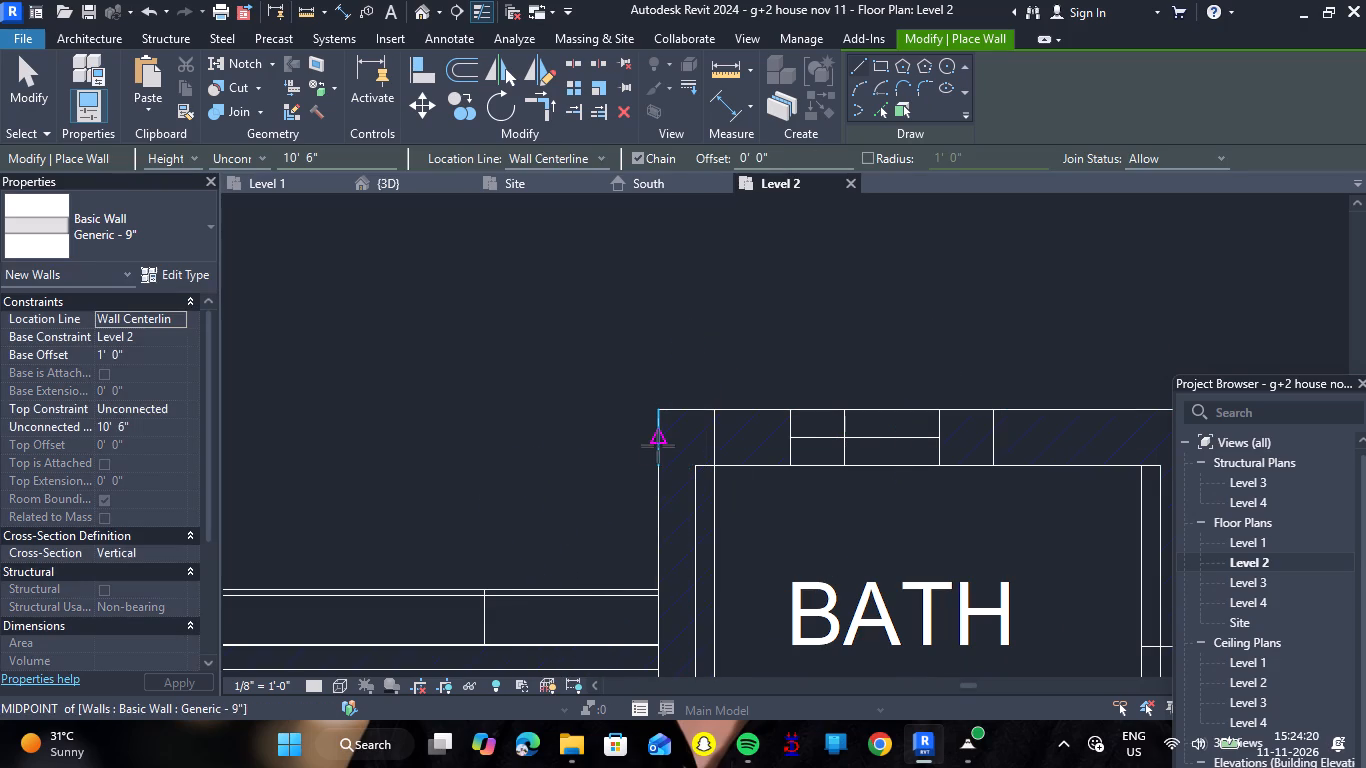
# Draw a Generic - 9" wall about 7'-0" long along the bath's upper outer edge, from the balcony-side wall to the bedroom side.
pyautogui.click(658, 440)
pyautogui.scroll(-6, 903, 435)
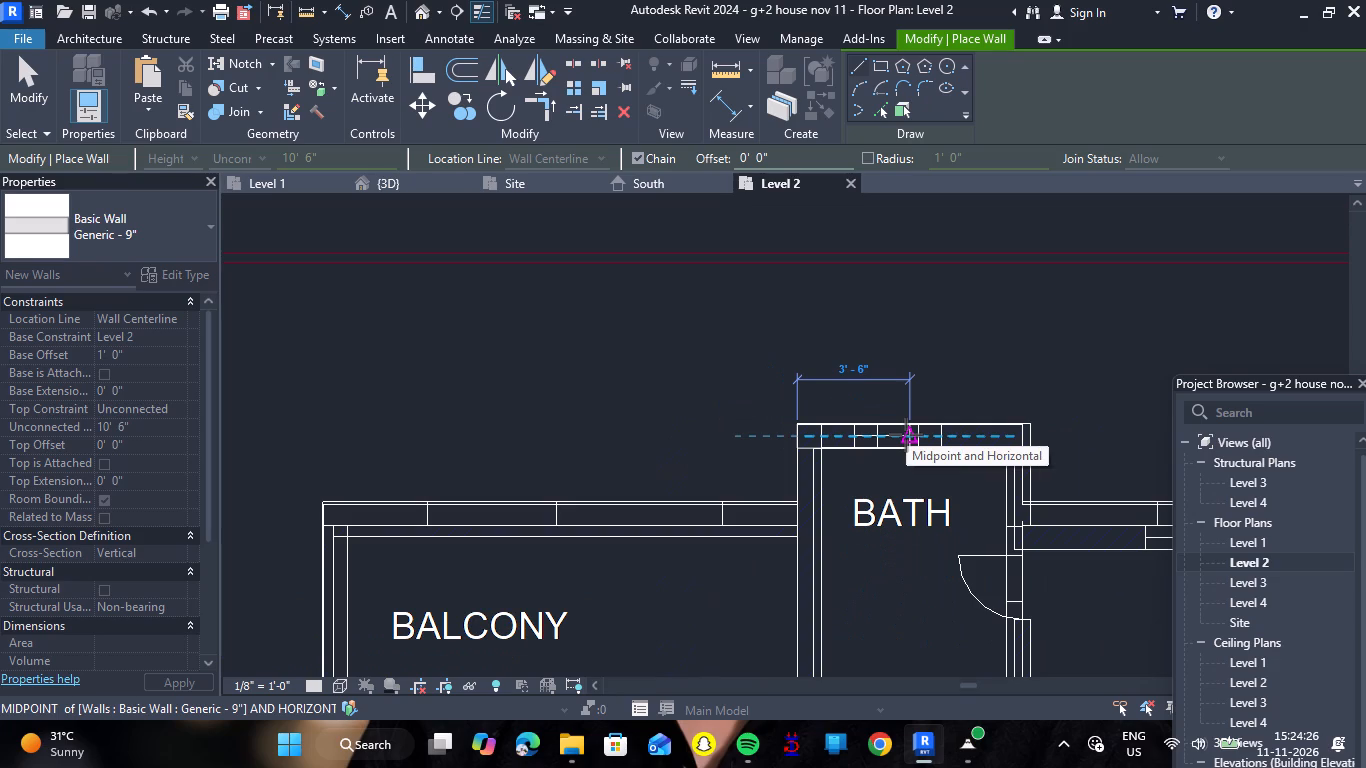
pyautogui.scroll(5, 1048, 439)
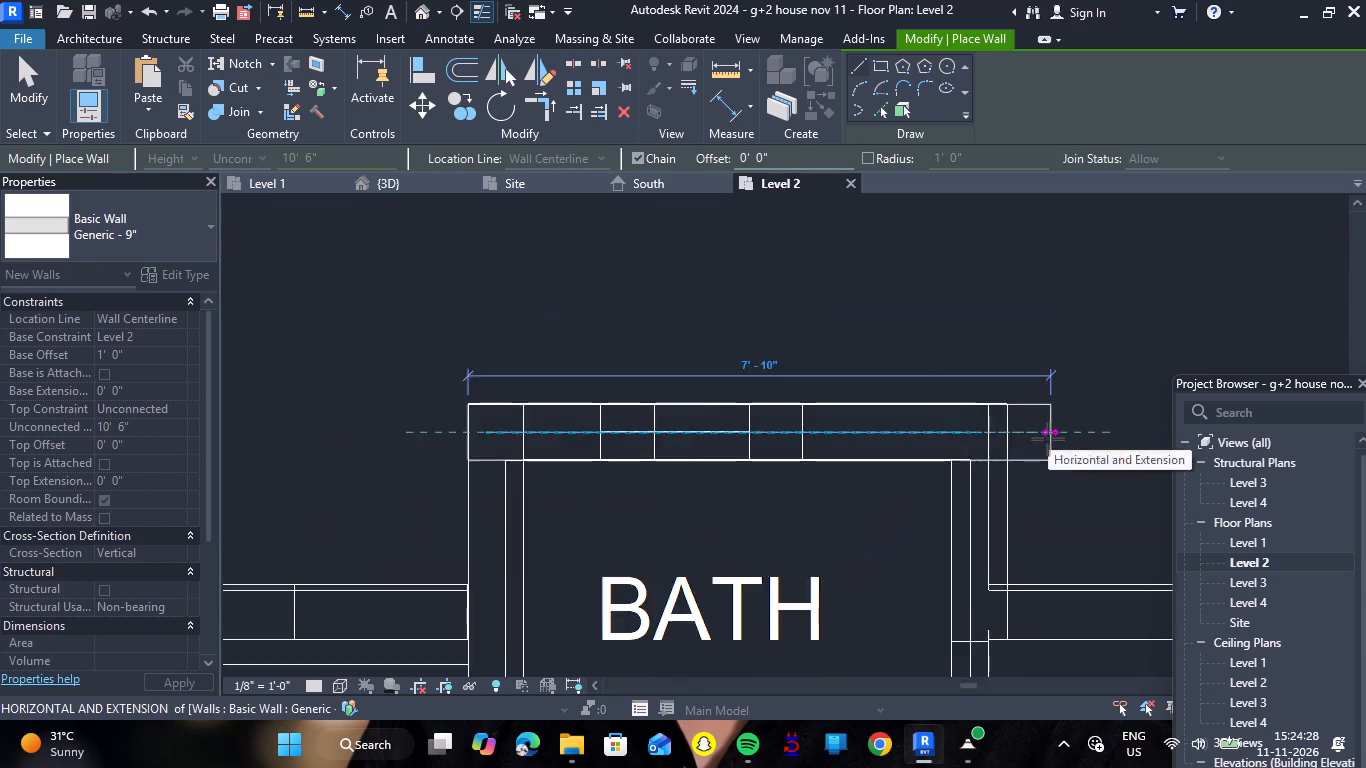
pyautogui.scroll(2, 1048, 439)
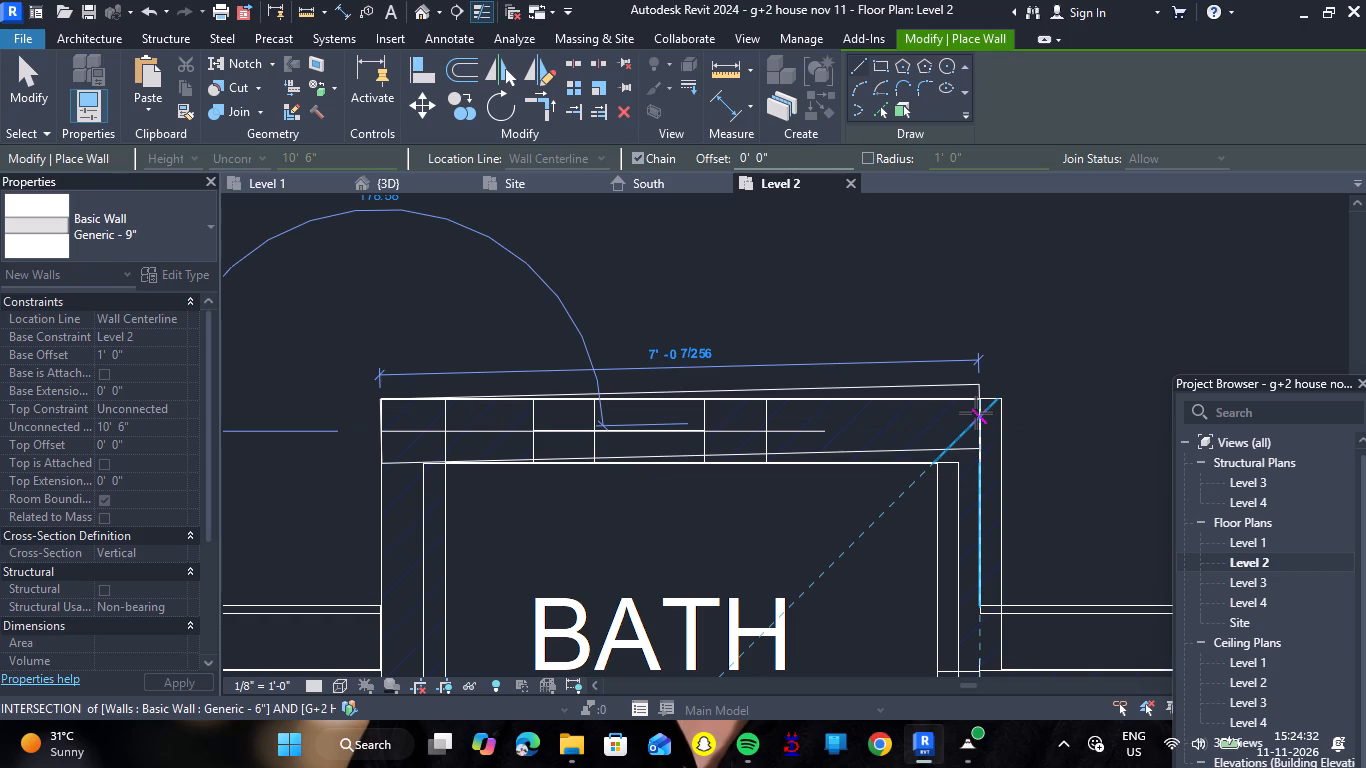
pyautogui.scroll(7, 982, 408)
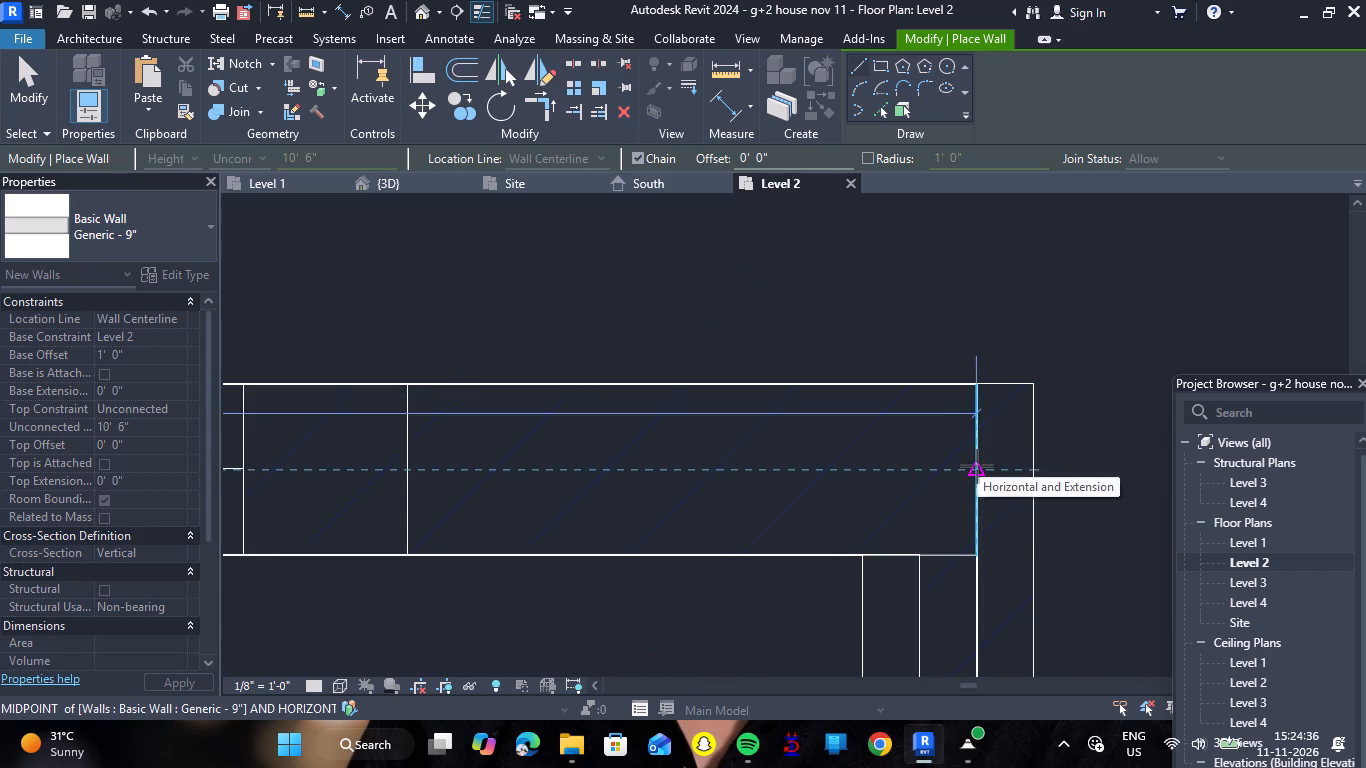
pyautogui.click(977, 468)
pyautogui.press('Escape')
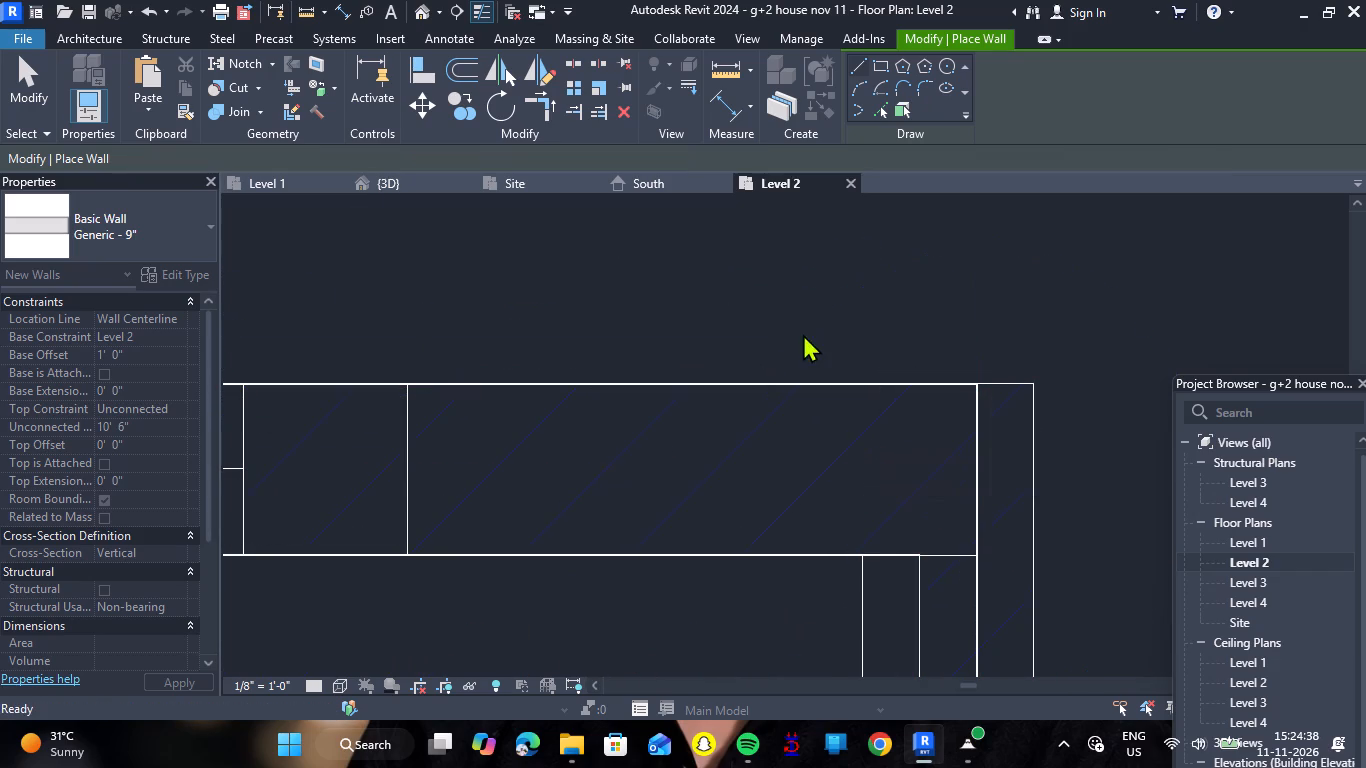
# Examine the new first-floor balcony and bath walls in the 3D view, from the front and from the top.
pyautogui.scroll(-6, 802, 332)
pyautogui.click(400, 182)
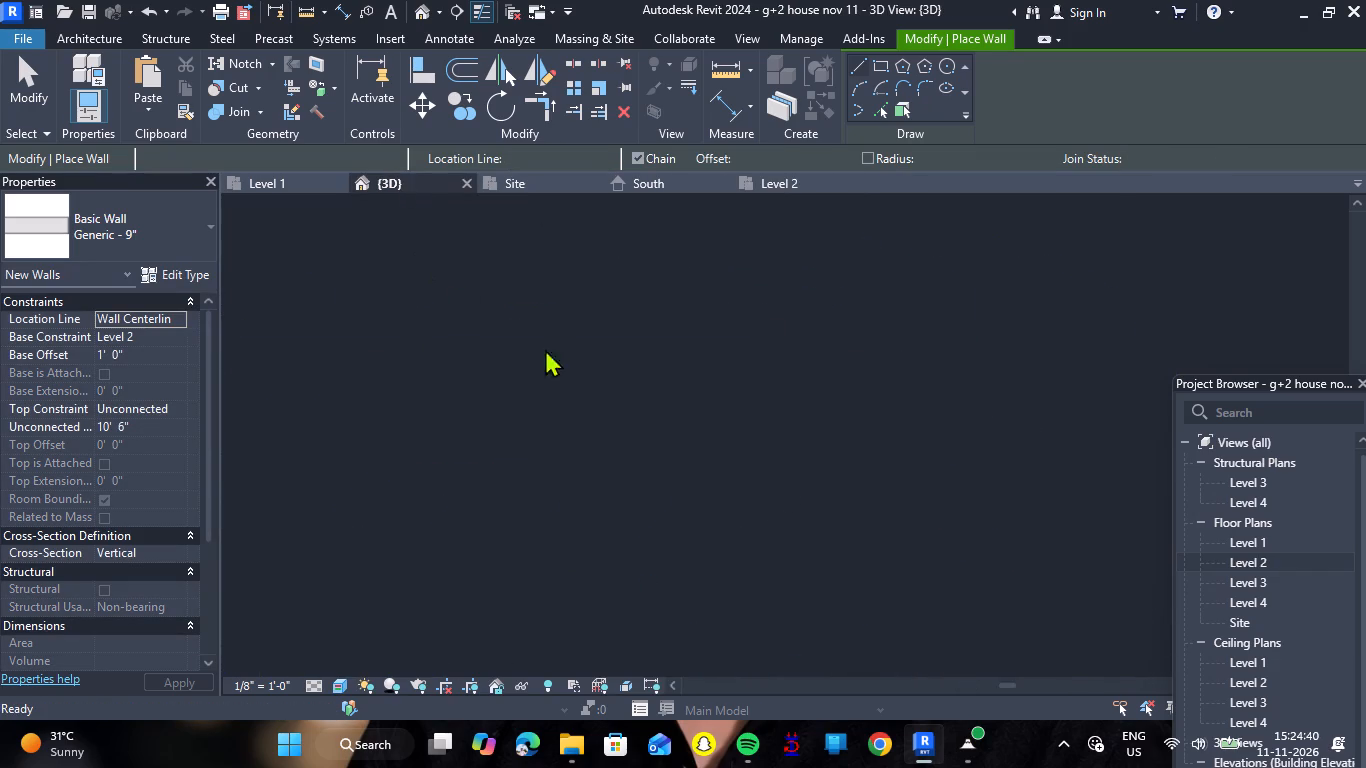
pyautogui.scroll(5, 783, 403)
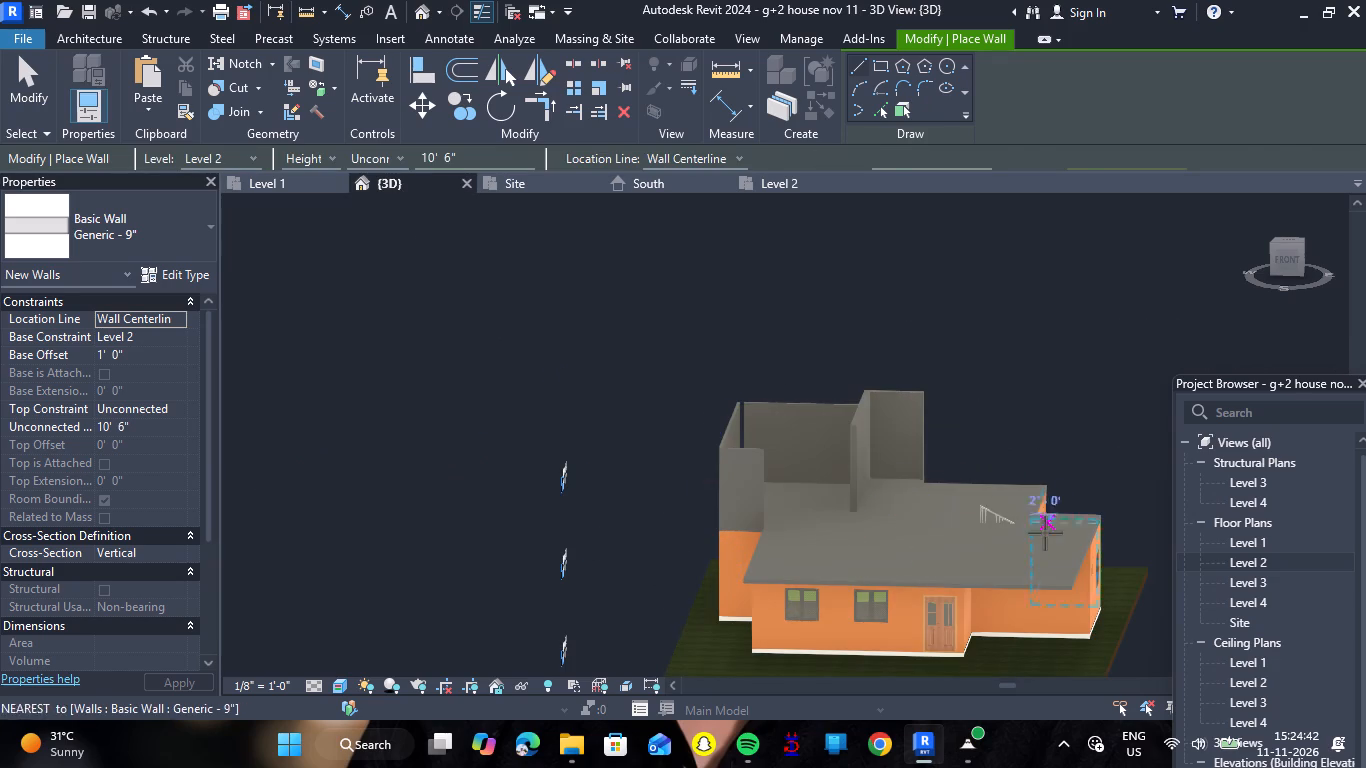
pyautogui.scroll(-5, 1032, 501)
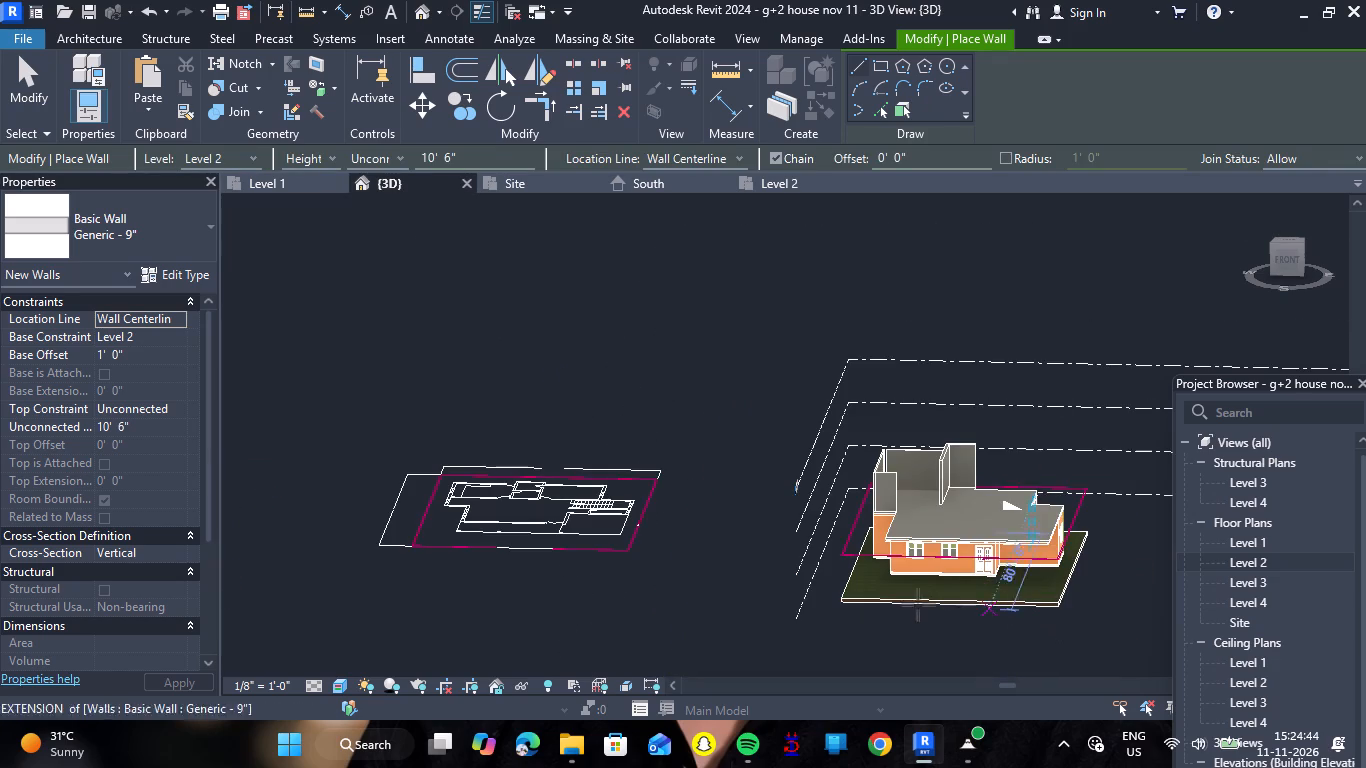
pyautogui.scroll(3, 918, 575)
pyautogui.scroll(3, 1100, 594)
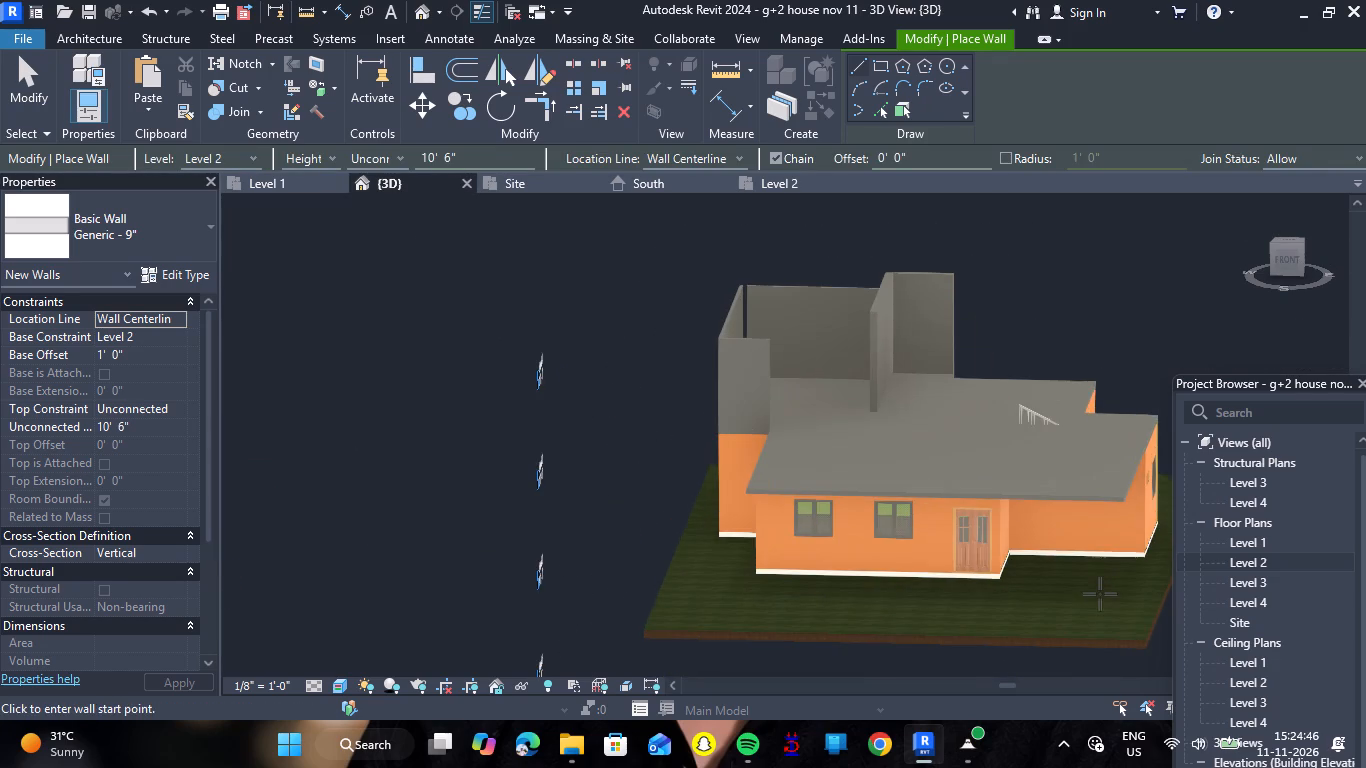
pyautogui.scroll(8, 758, 284)
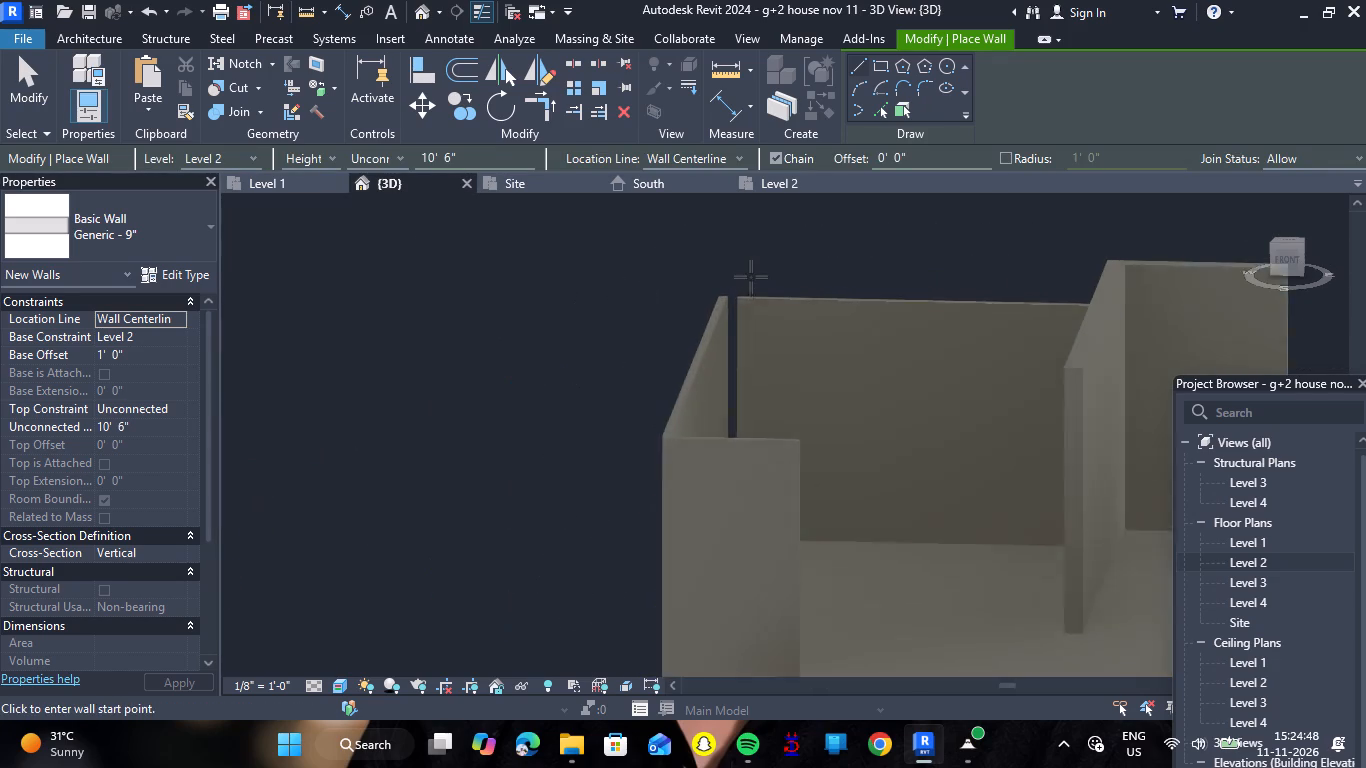
pyautogui.scroll(-4, 703, 299)
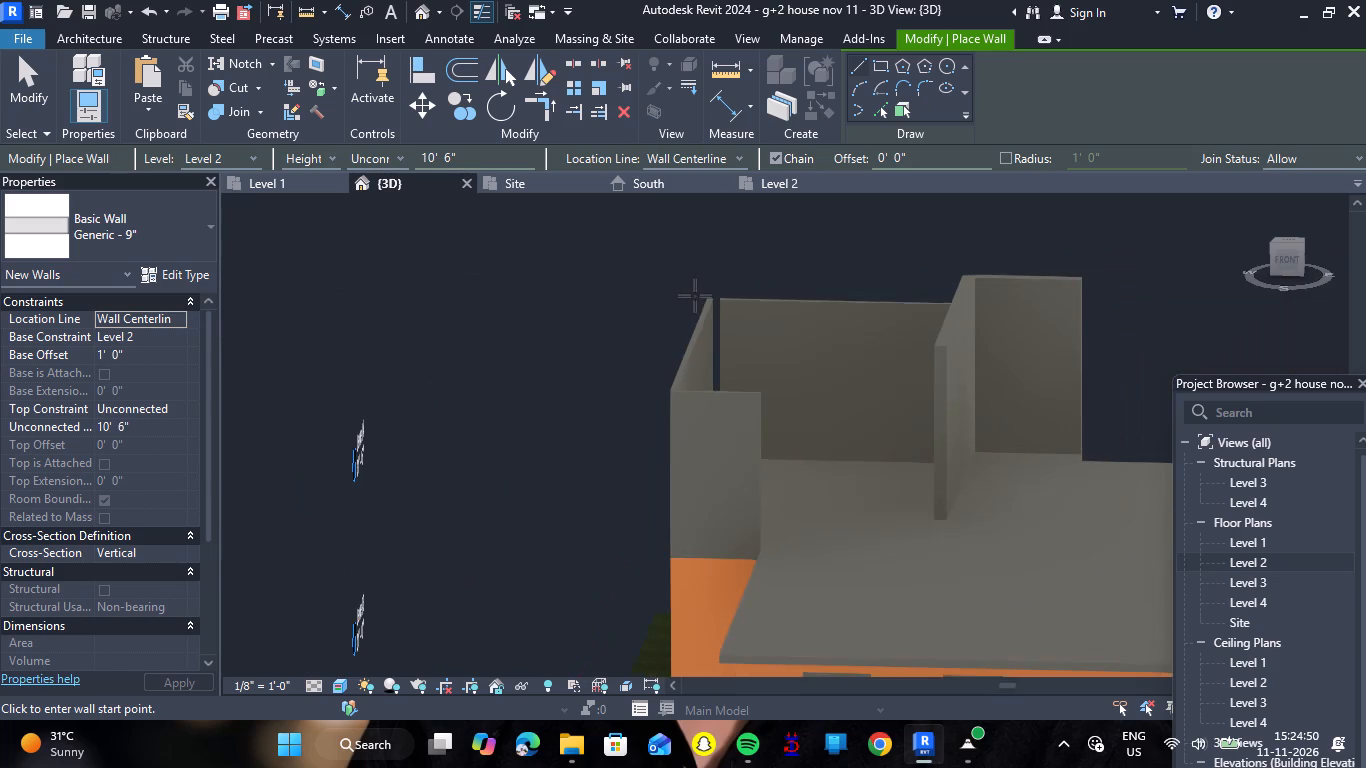
pyautogui.scroll(-4, 1026, 458)
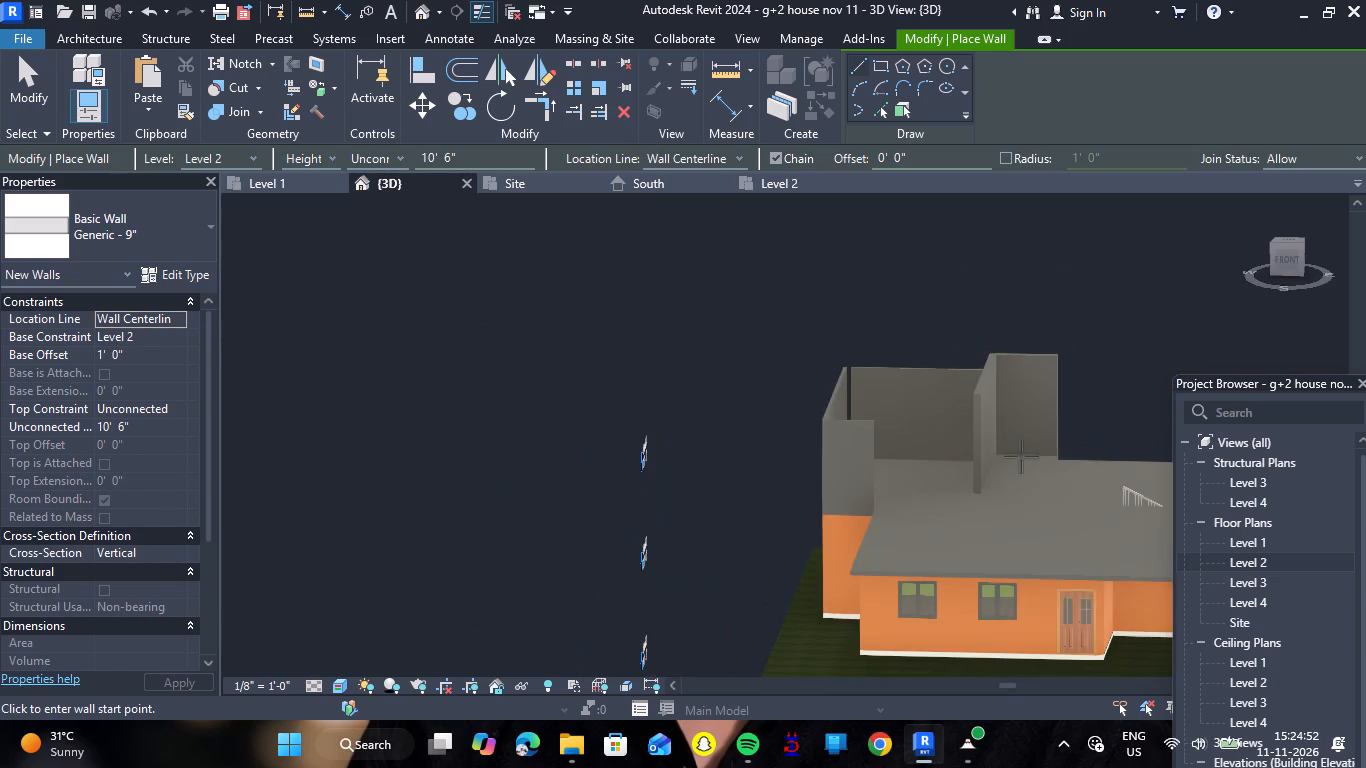
pyautogui.scroll(-1, 1118, 525)
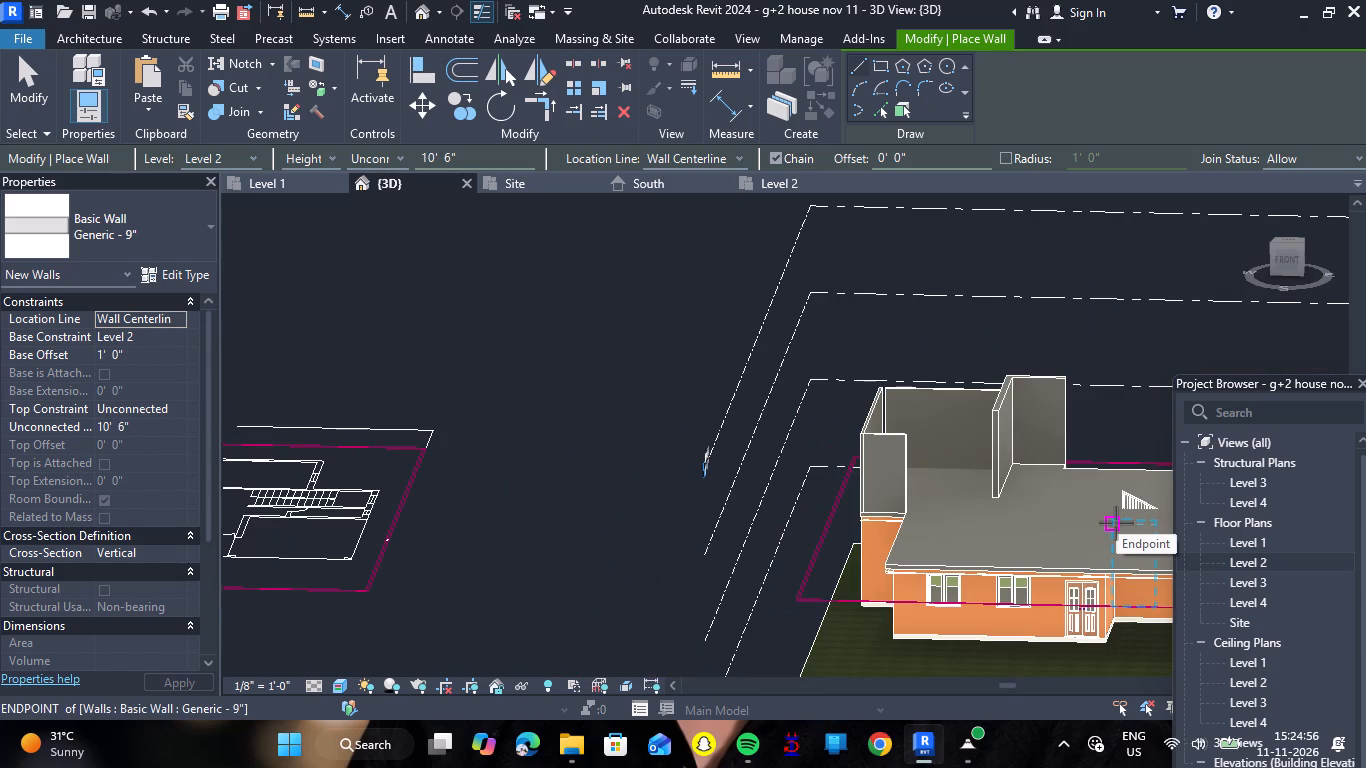
pyautogui.click(1285, 242)
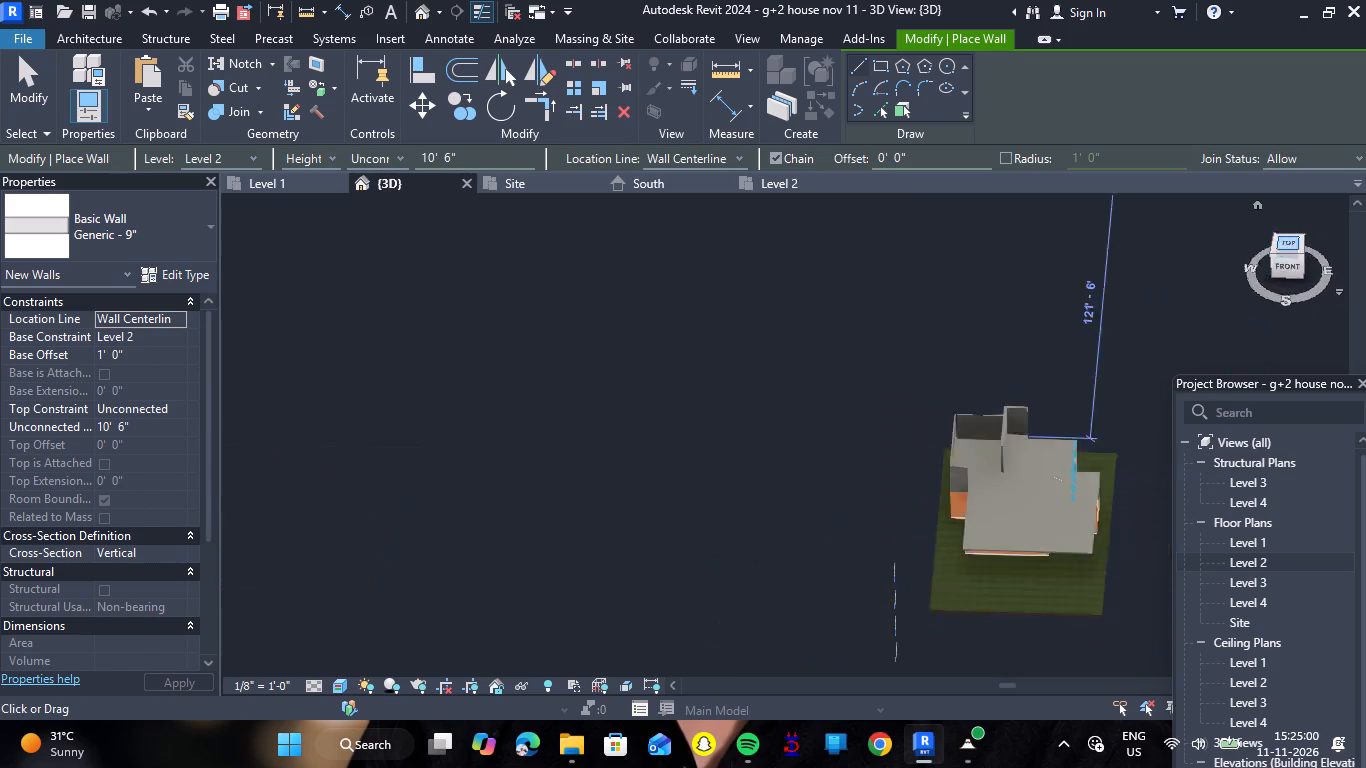
pyautogui.scroll(6, 767, 425)
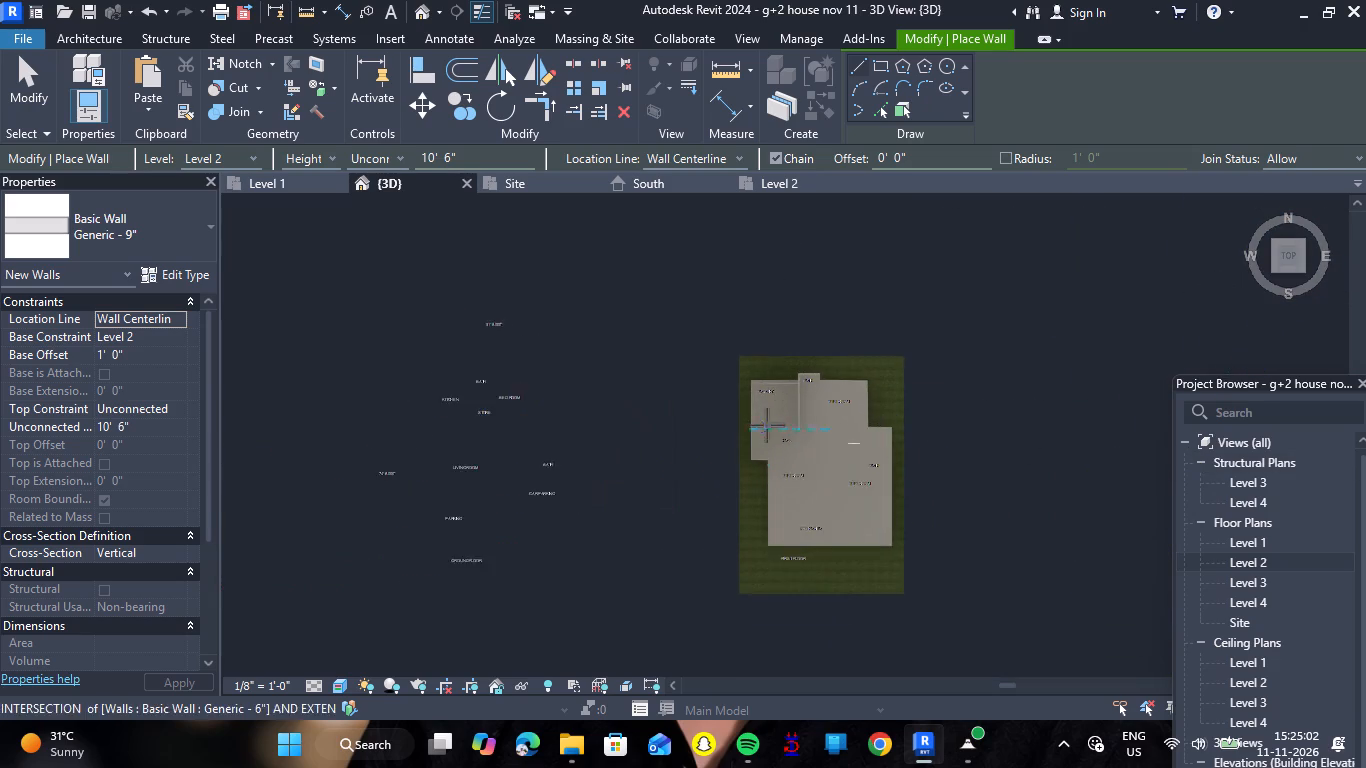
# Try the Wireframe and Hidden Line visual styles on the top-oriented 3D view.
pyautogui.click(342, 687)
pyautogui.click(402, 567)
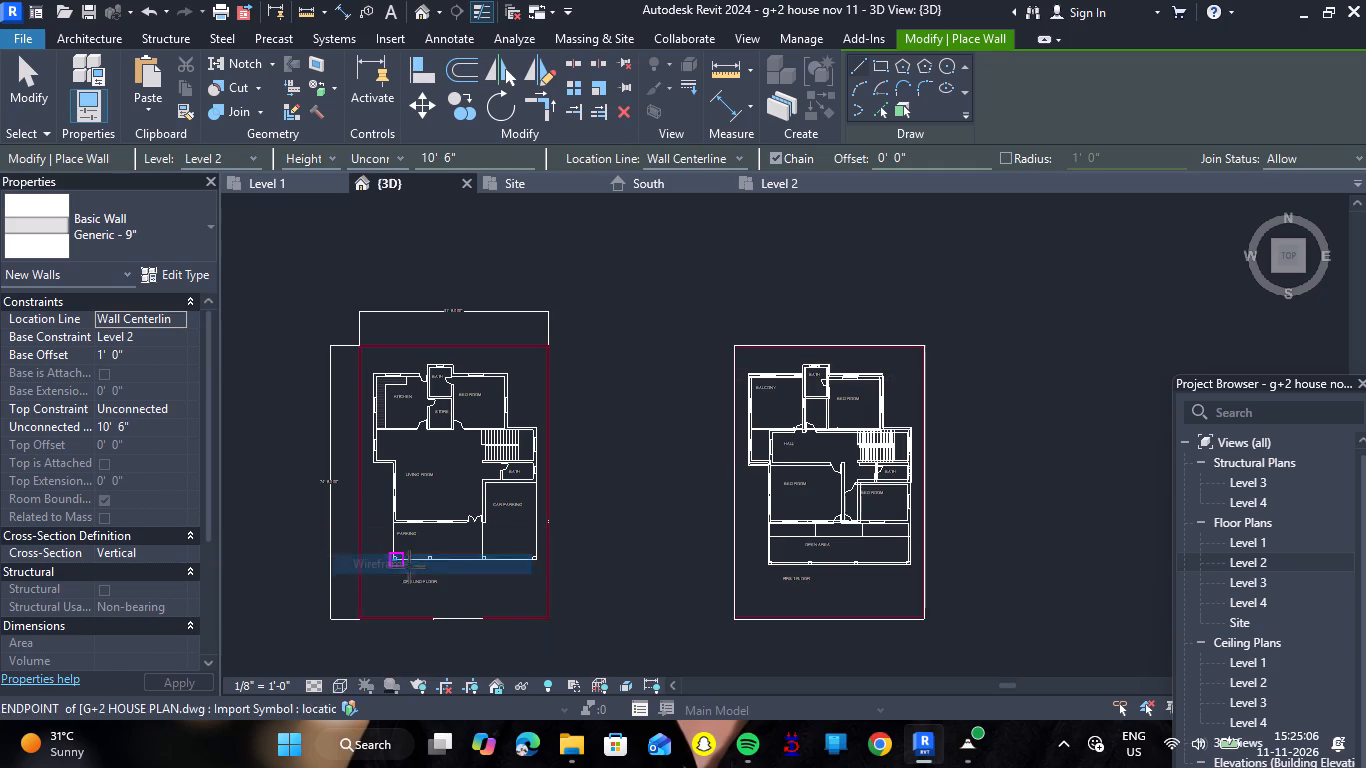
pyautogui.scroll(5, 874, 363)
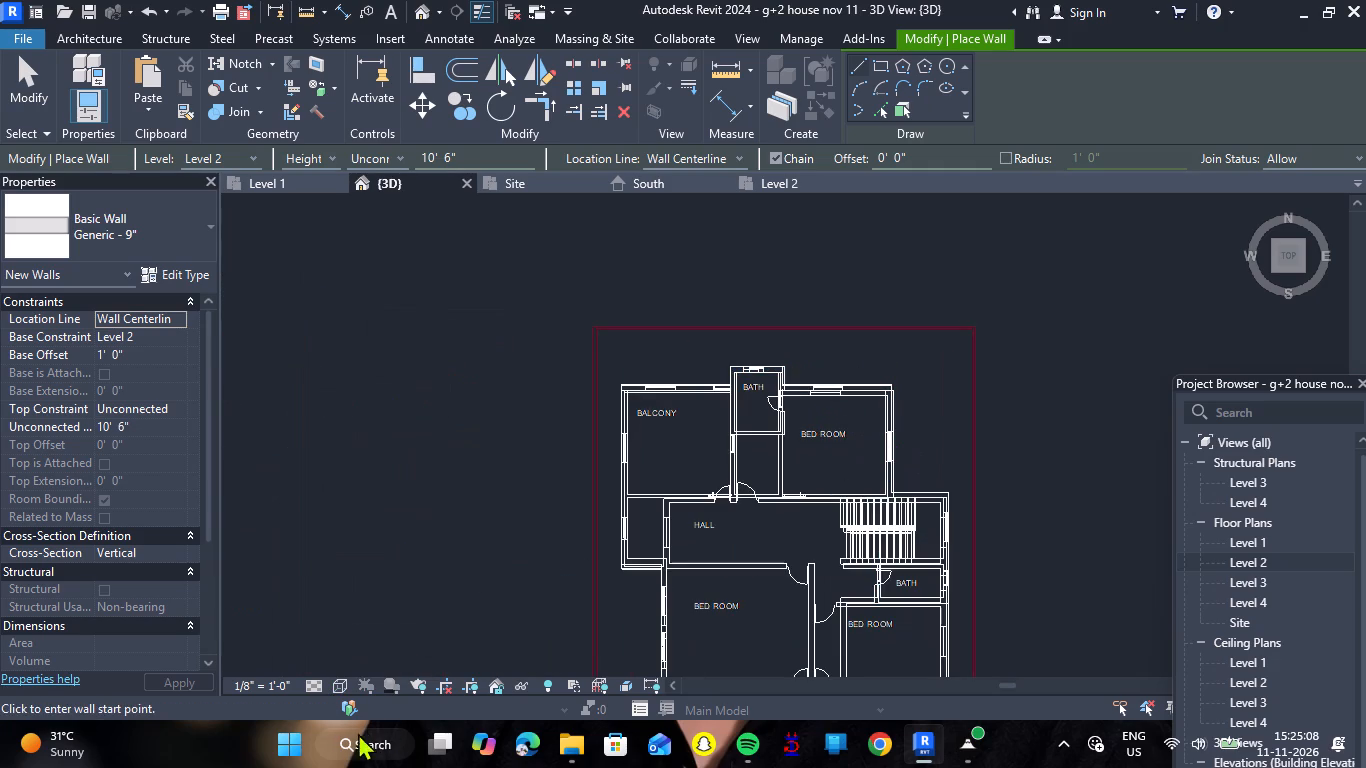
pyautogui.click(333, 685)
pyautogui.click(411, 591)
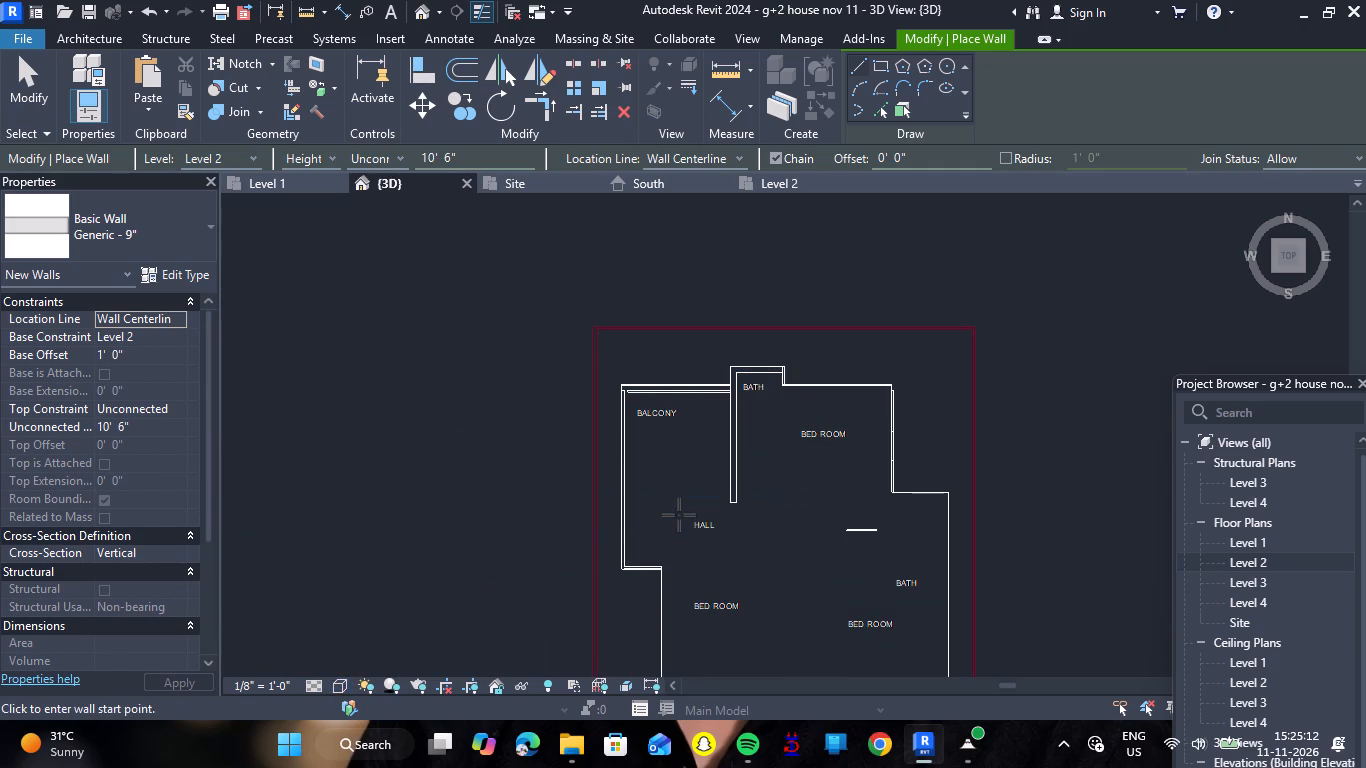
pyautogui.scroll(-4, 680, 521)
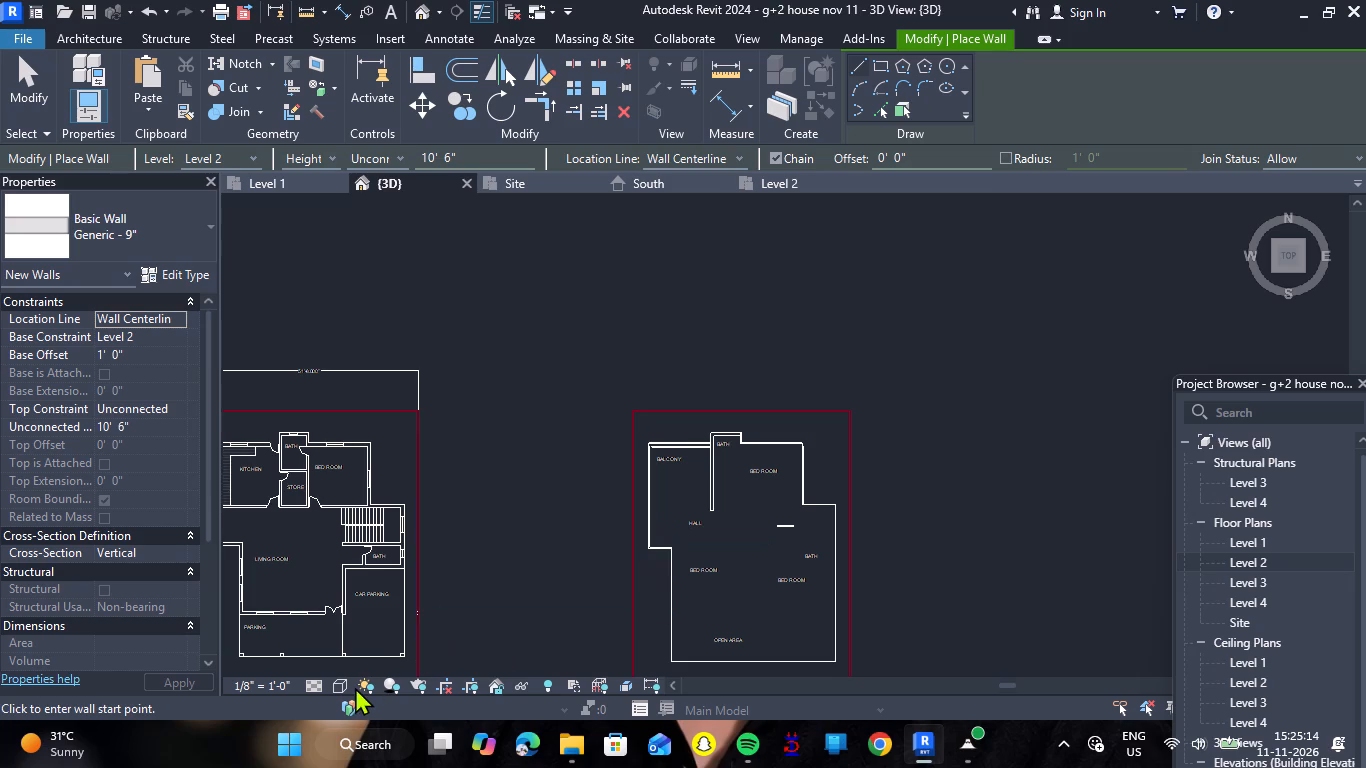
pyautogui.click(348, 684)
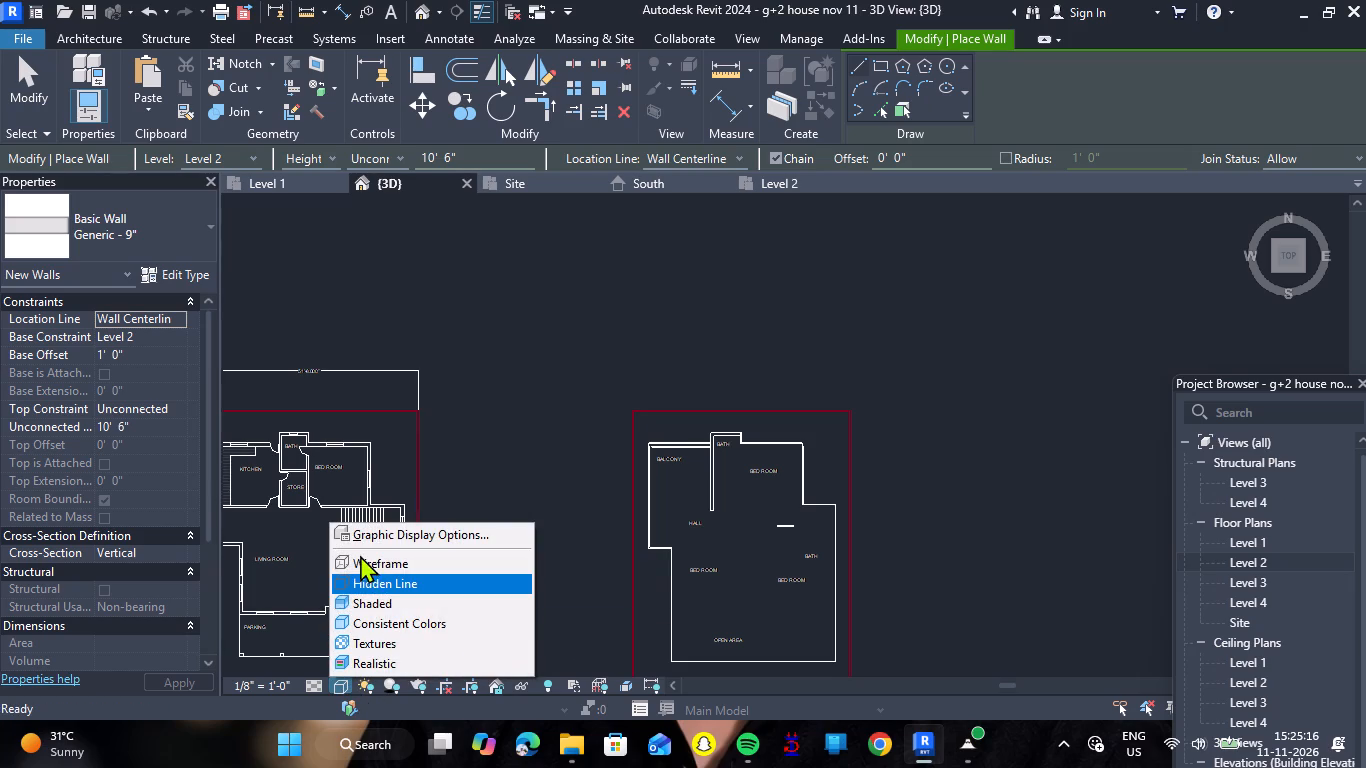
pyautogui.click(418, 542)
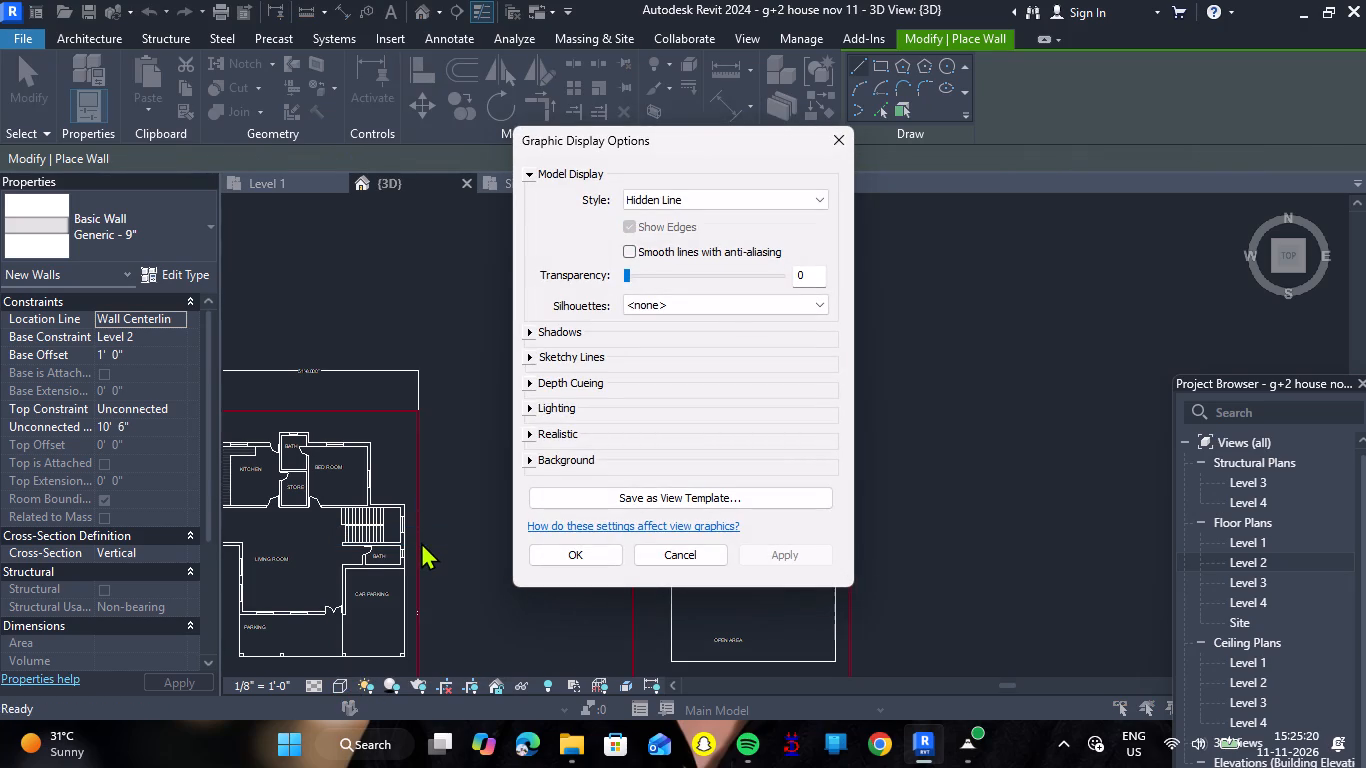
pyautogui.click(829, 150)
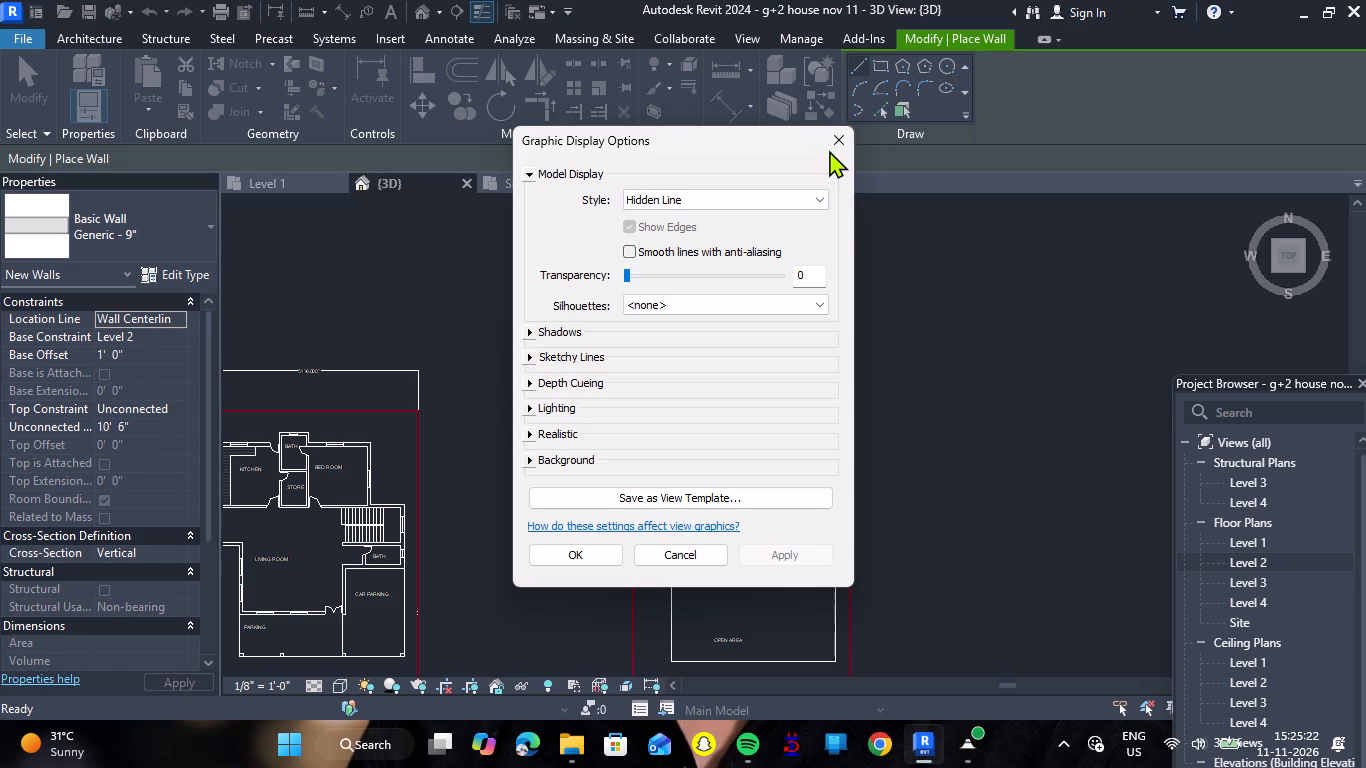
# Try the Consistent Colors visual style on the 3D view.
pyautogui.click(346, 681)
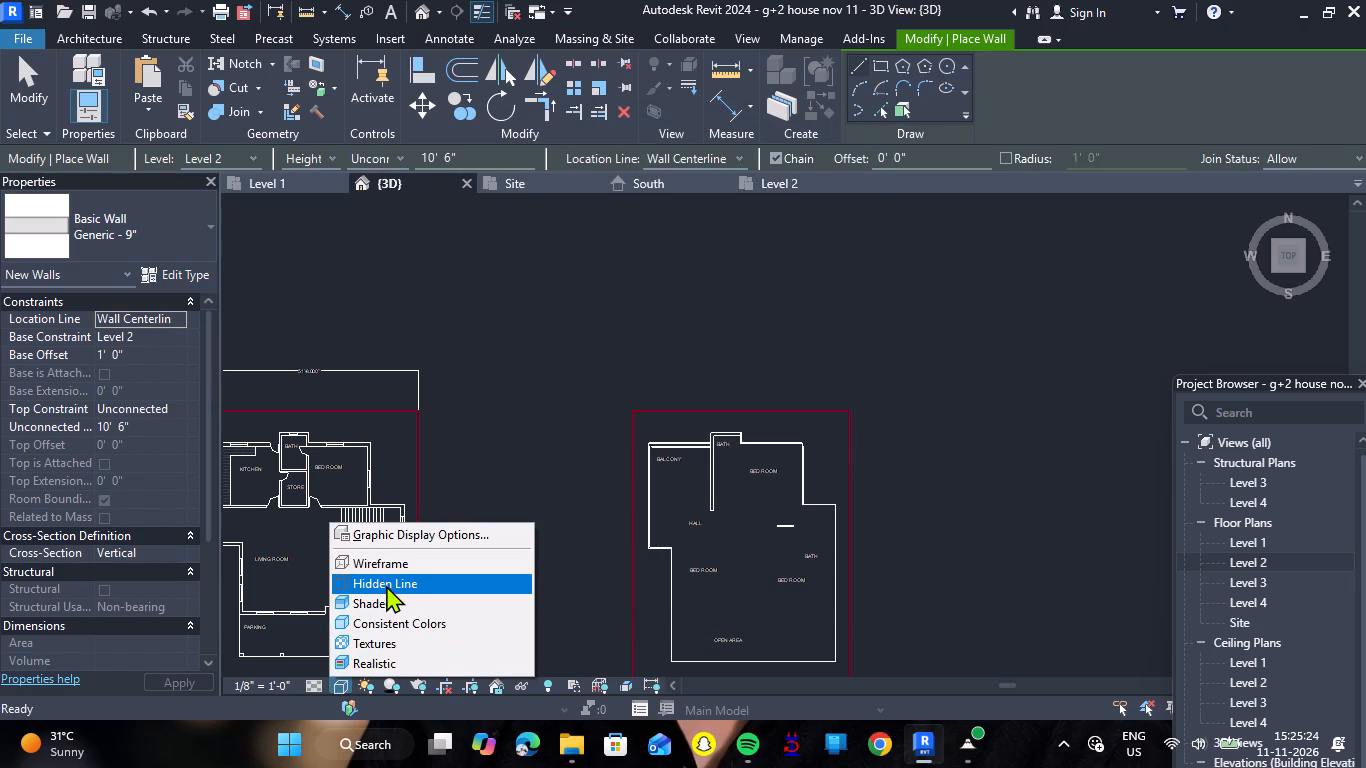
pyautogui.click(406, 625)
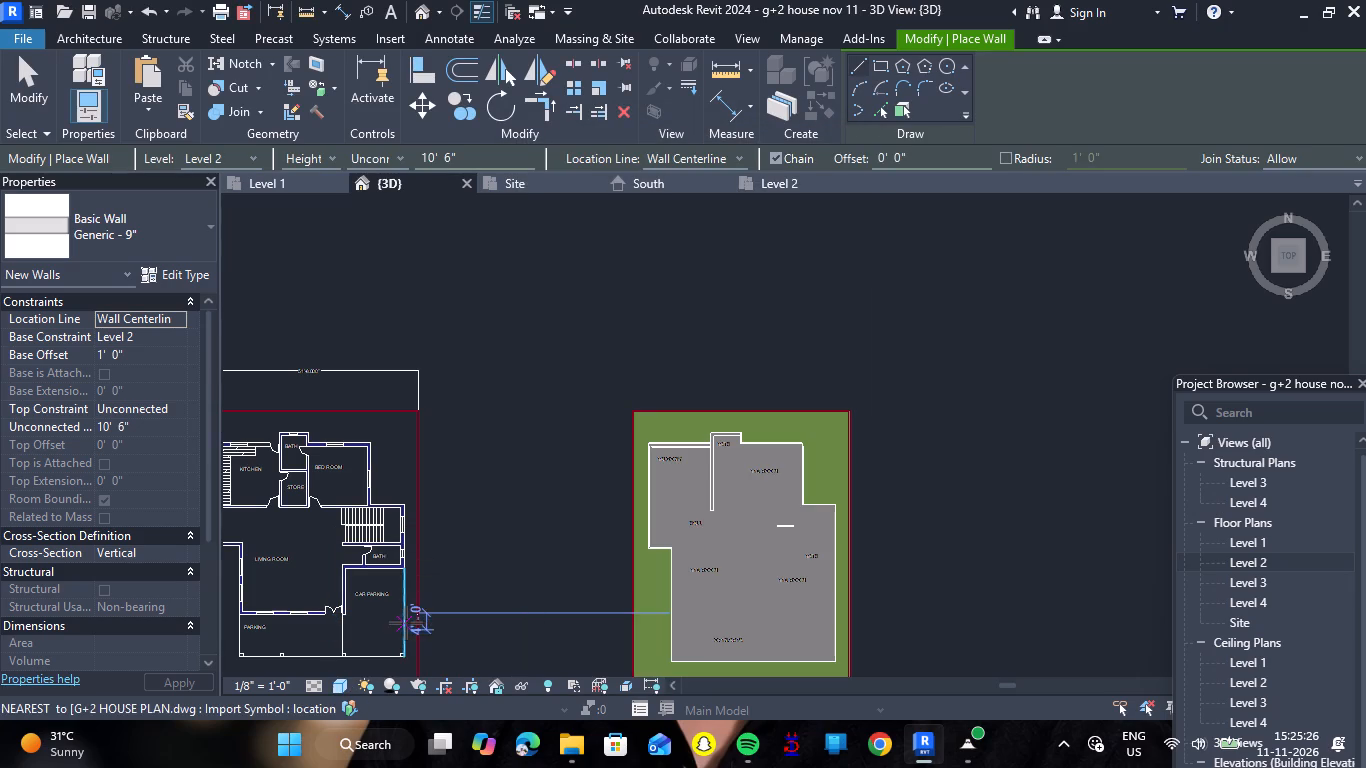
# Set the 3D view's visual style to Wireframe and inspect the plan around the first-floor bath and bedroom.
pyautogui.click(348, 688)
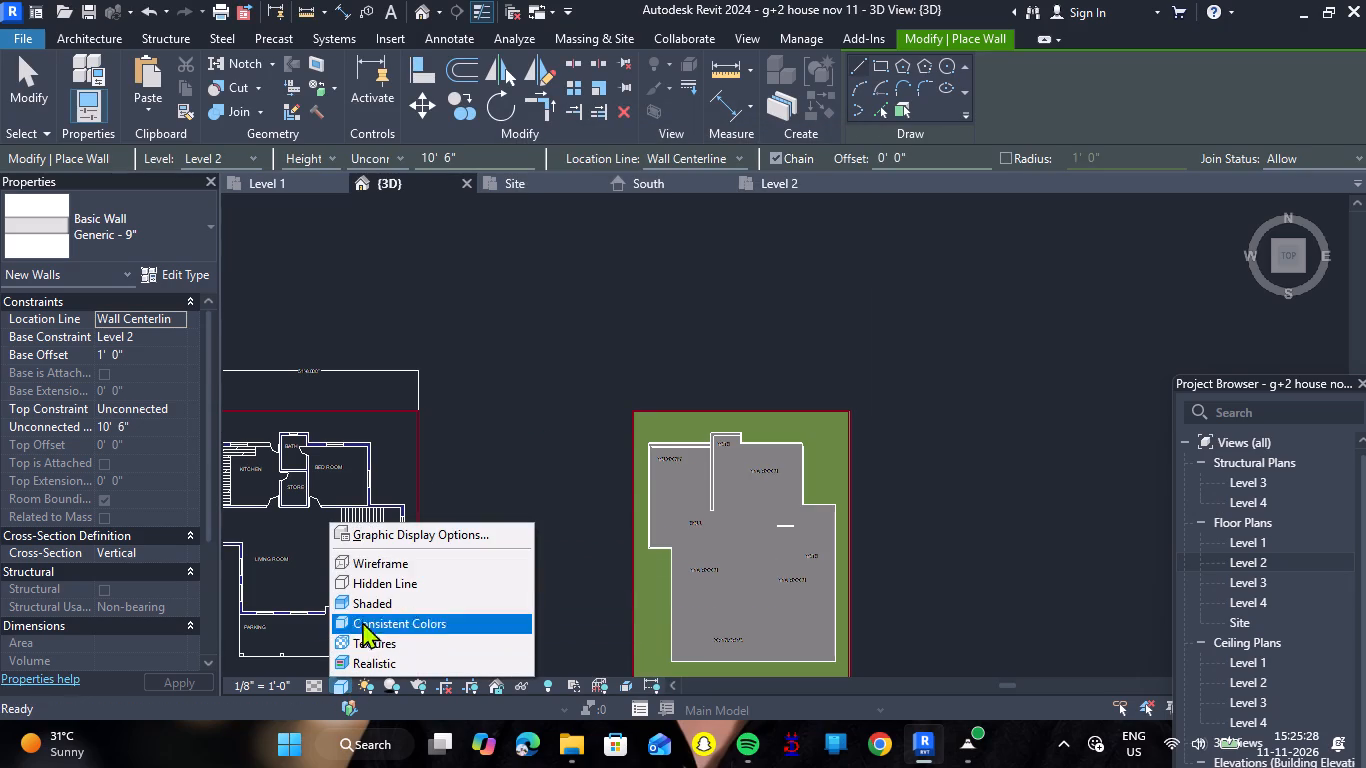
pyautogui.click(393, 556)
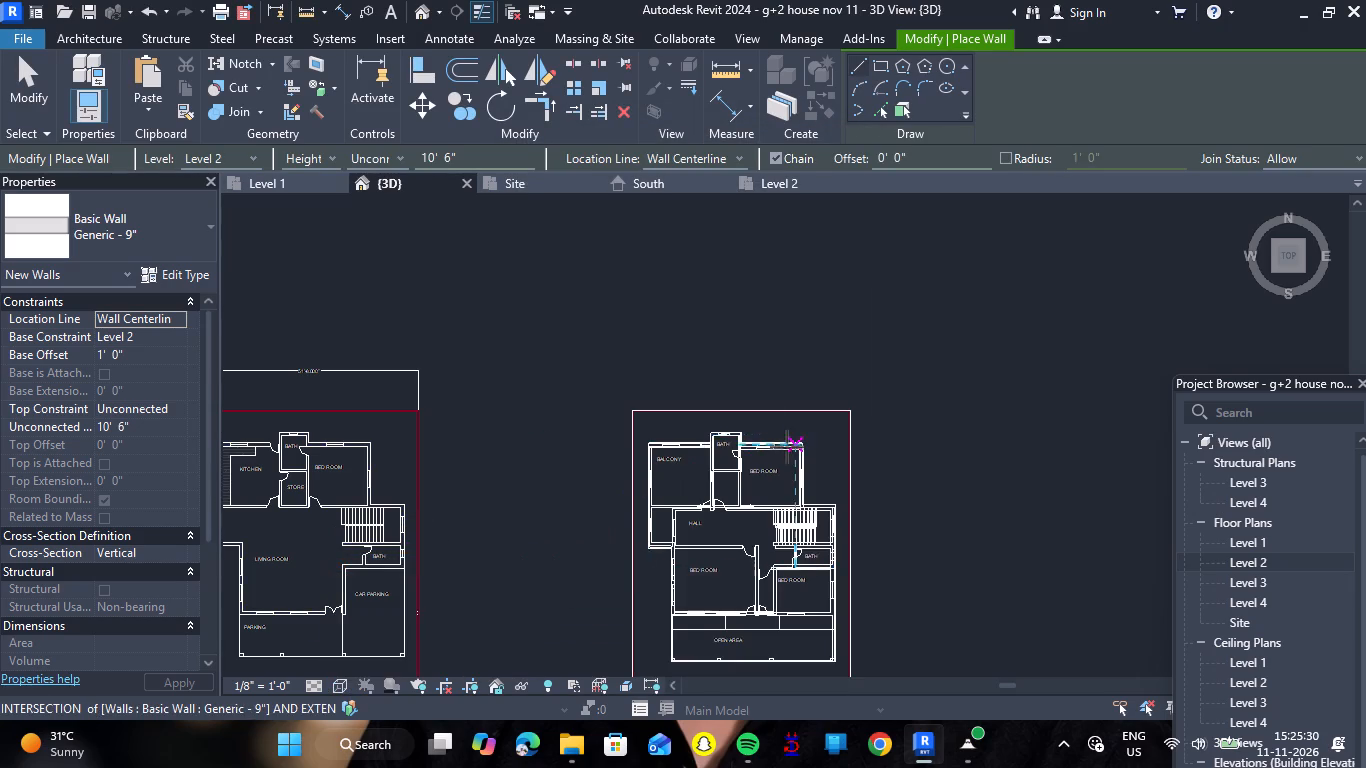
pyautogui.scroll(5, 787, 447)
pyautogui.scroll(3, 715, 589)
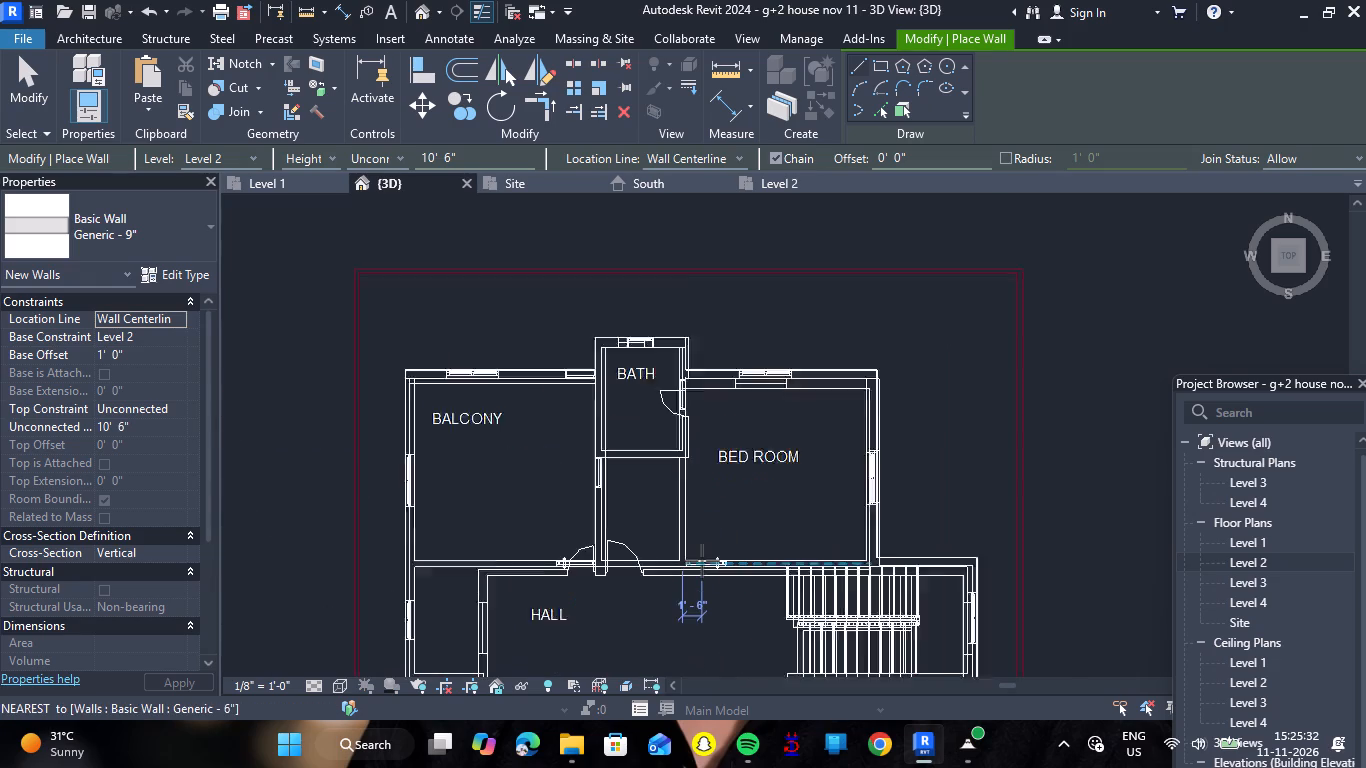
pyautogui.scroll(1, 702, 561)
pyautogui.scroll(1, 628, 432)
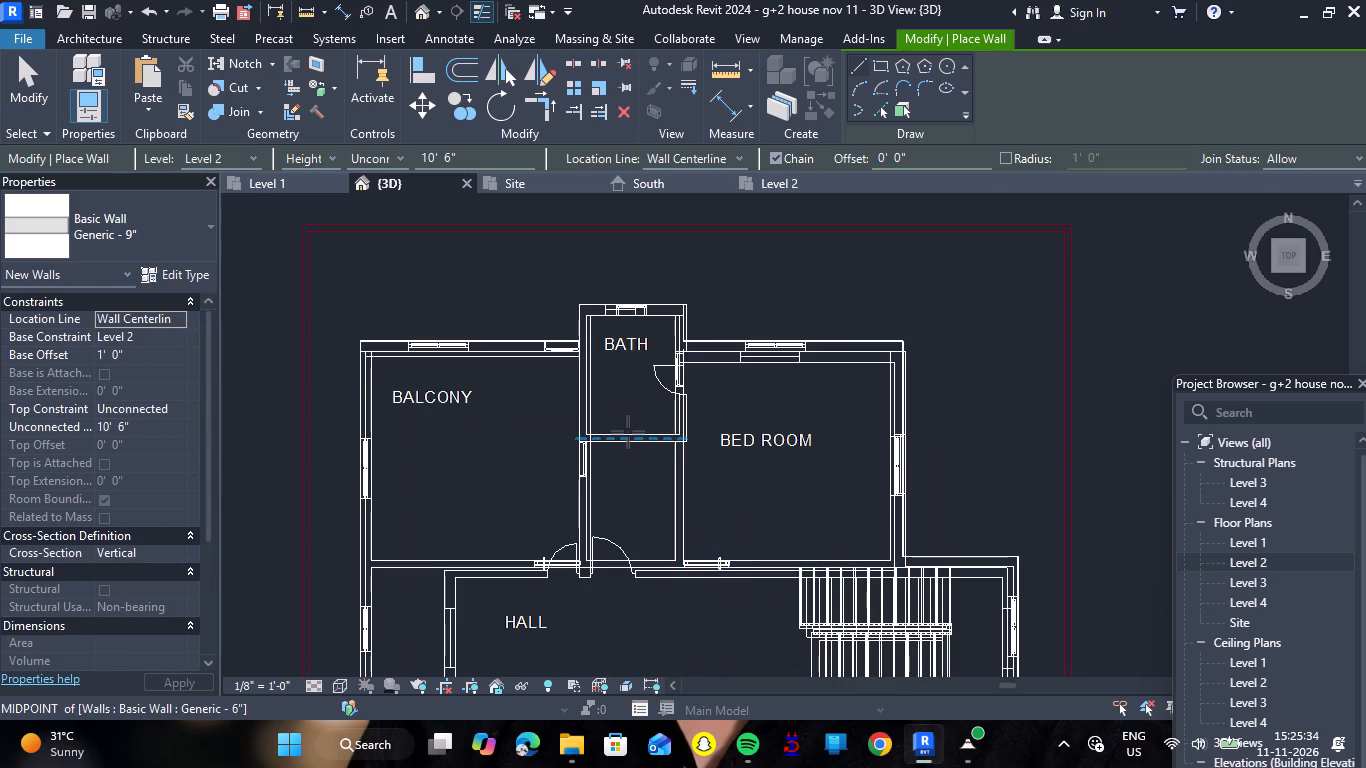
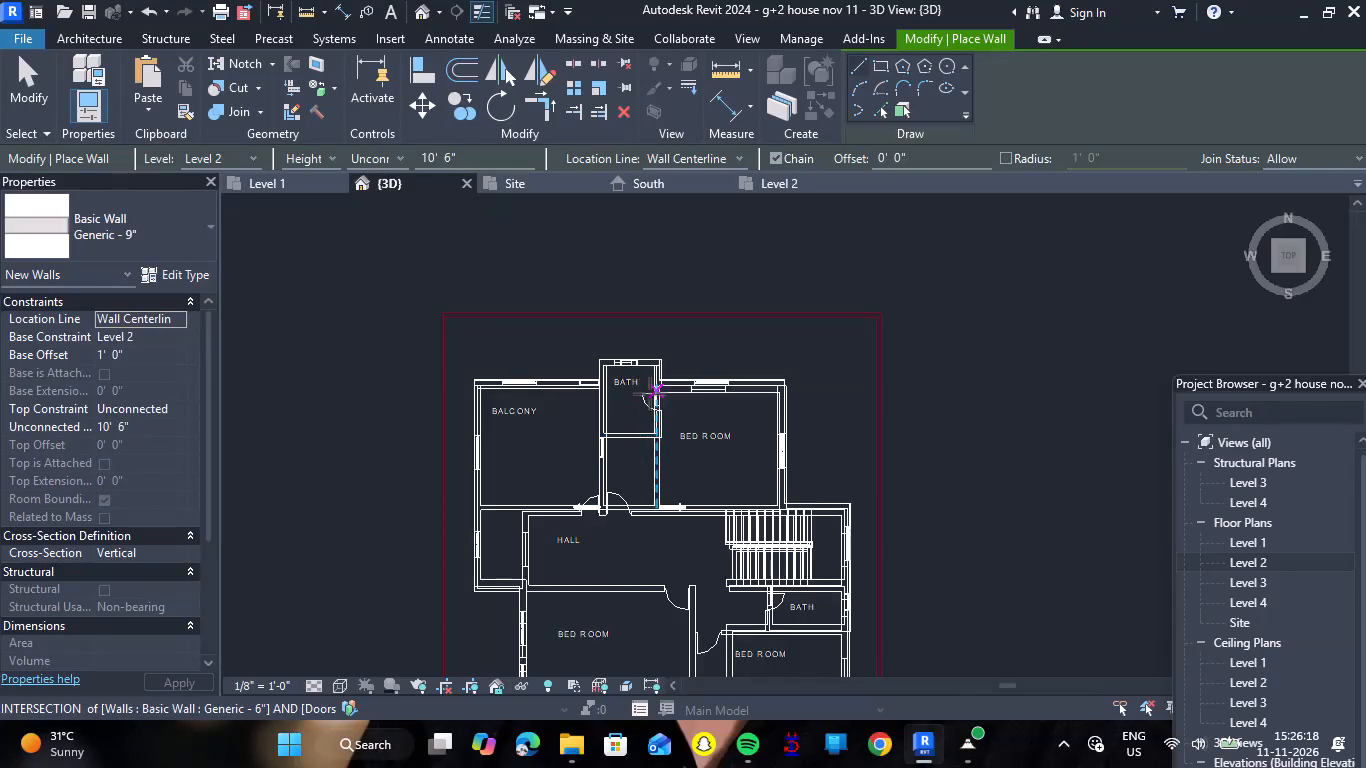
# End wall placement and examine the first-floor plan and the staircase in the top-oriented 3D view.
pyautogui.scroll(-4, 650, 394)
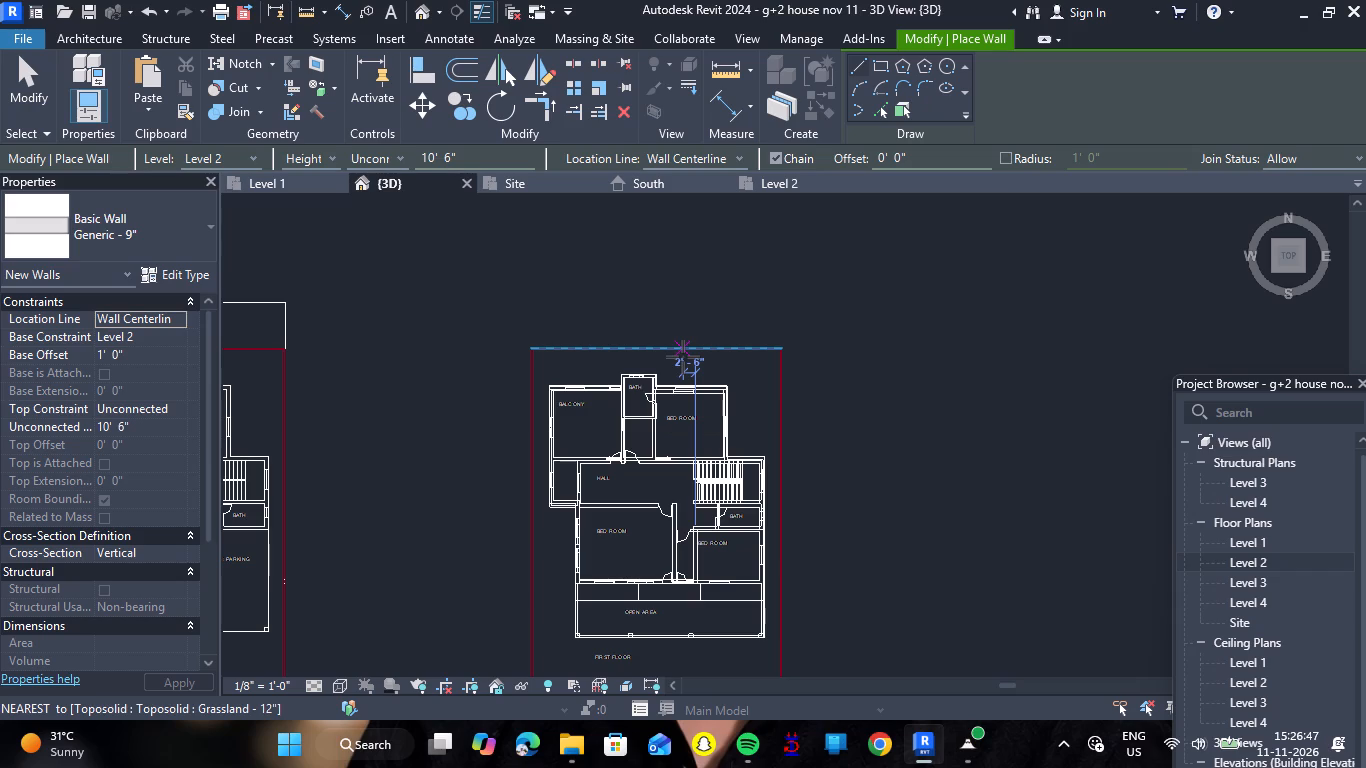
pyautogui.press('Escape')
pyautogui.scroll(-4, 687, 286)
pyautogui.scroll(3, 682, 449)
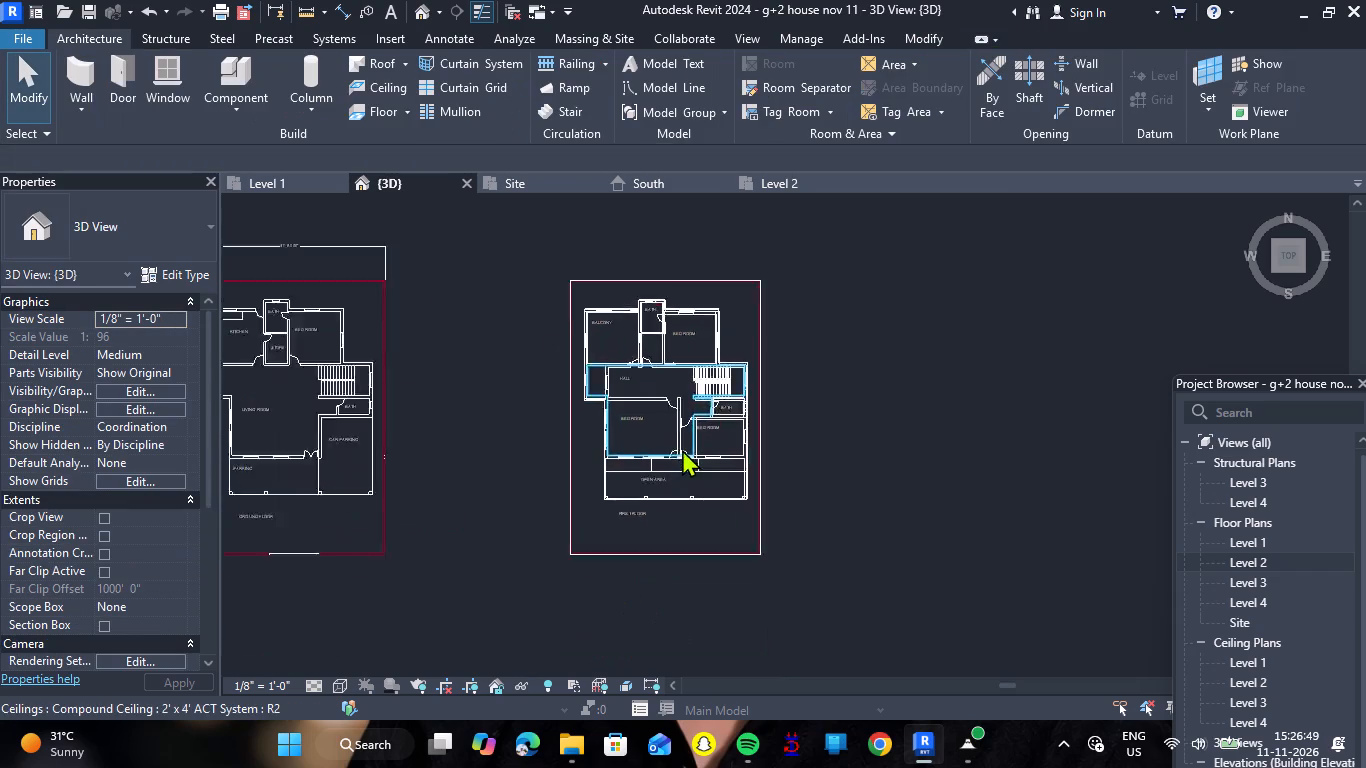
pyautogui.scroll(3, 682, 449)
pyautogui.scroll(2, 765, 459)
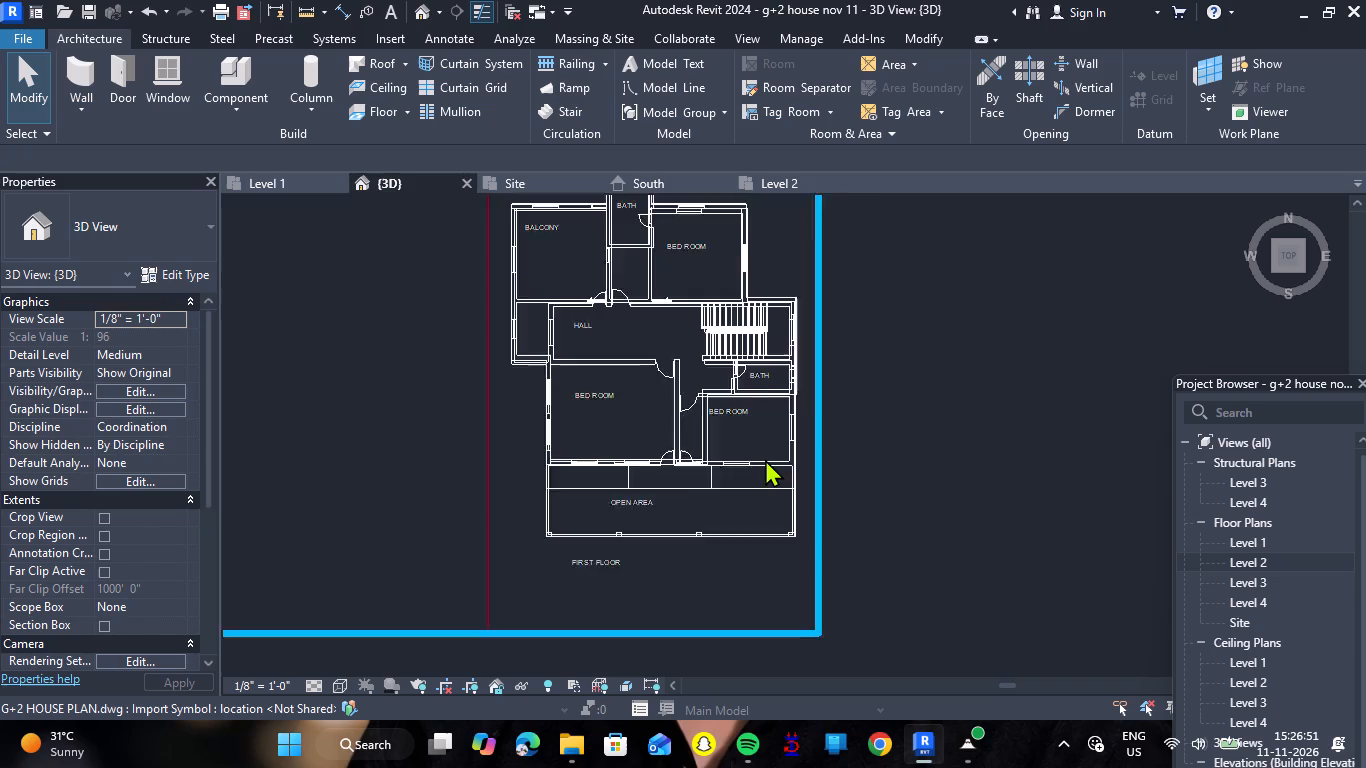
pyautogui.scroll(3, 765, 459)
pyautogui.click(765, 459)
pyautogui.scroll(-7, 765, 475)
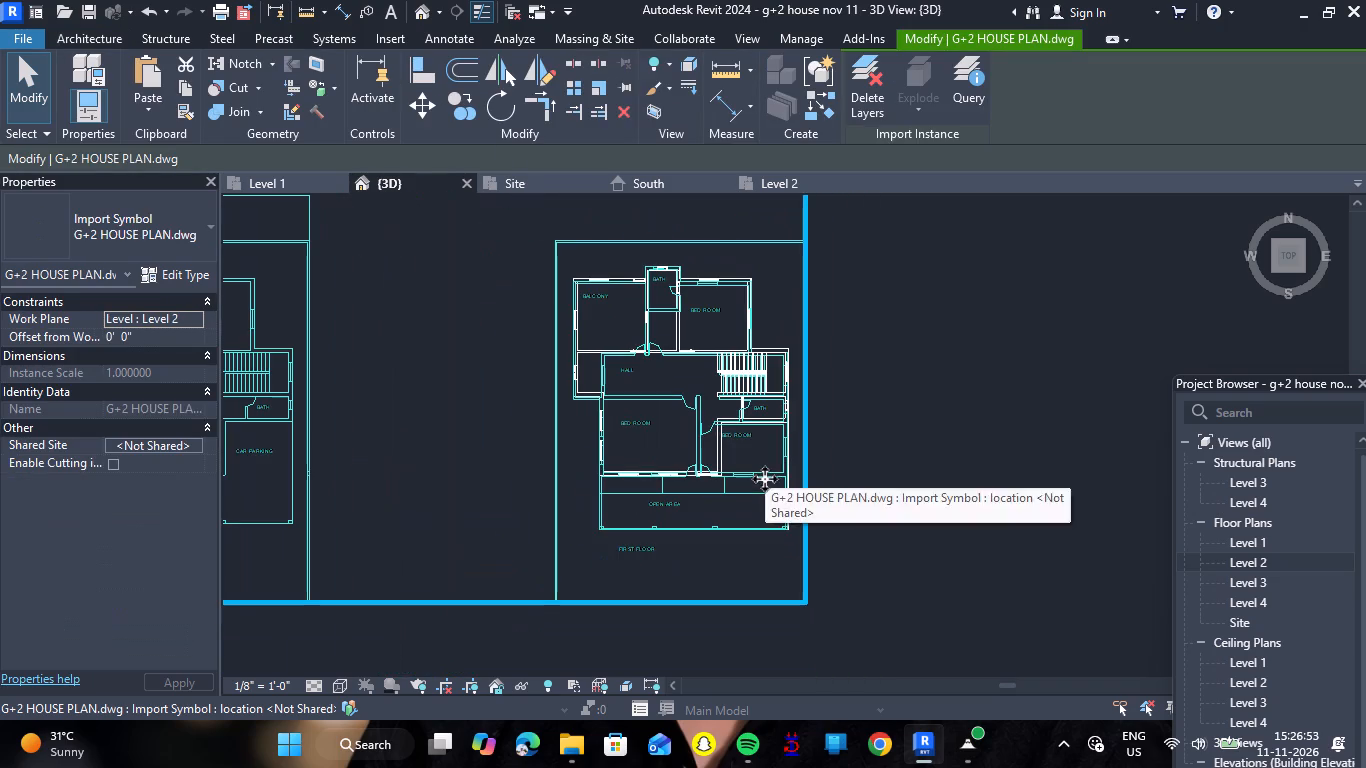
pyautogui.scroll(5, 776, 307)
pyautogui.press('Escape')
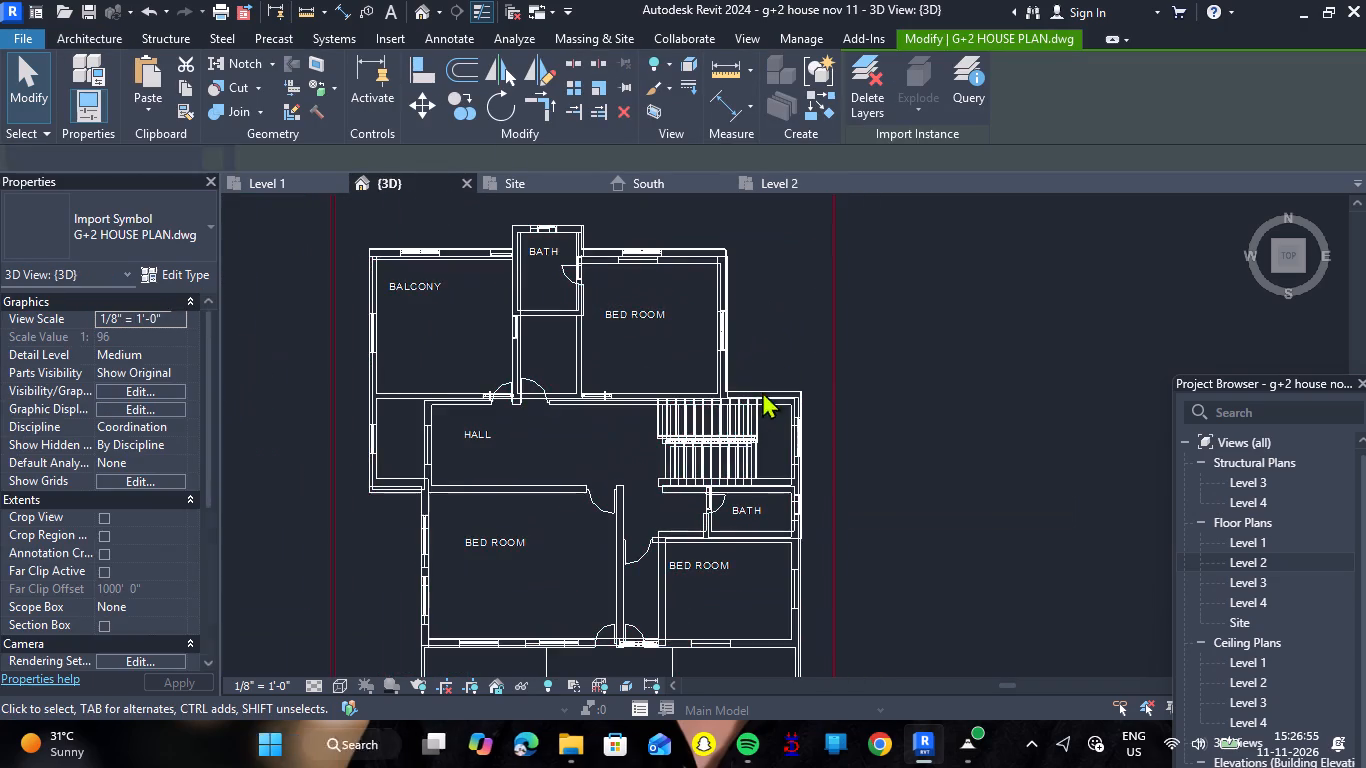
pyautogui.scroll(5, 715, 452)
pyautogui.click(715, 455)
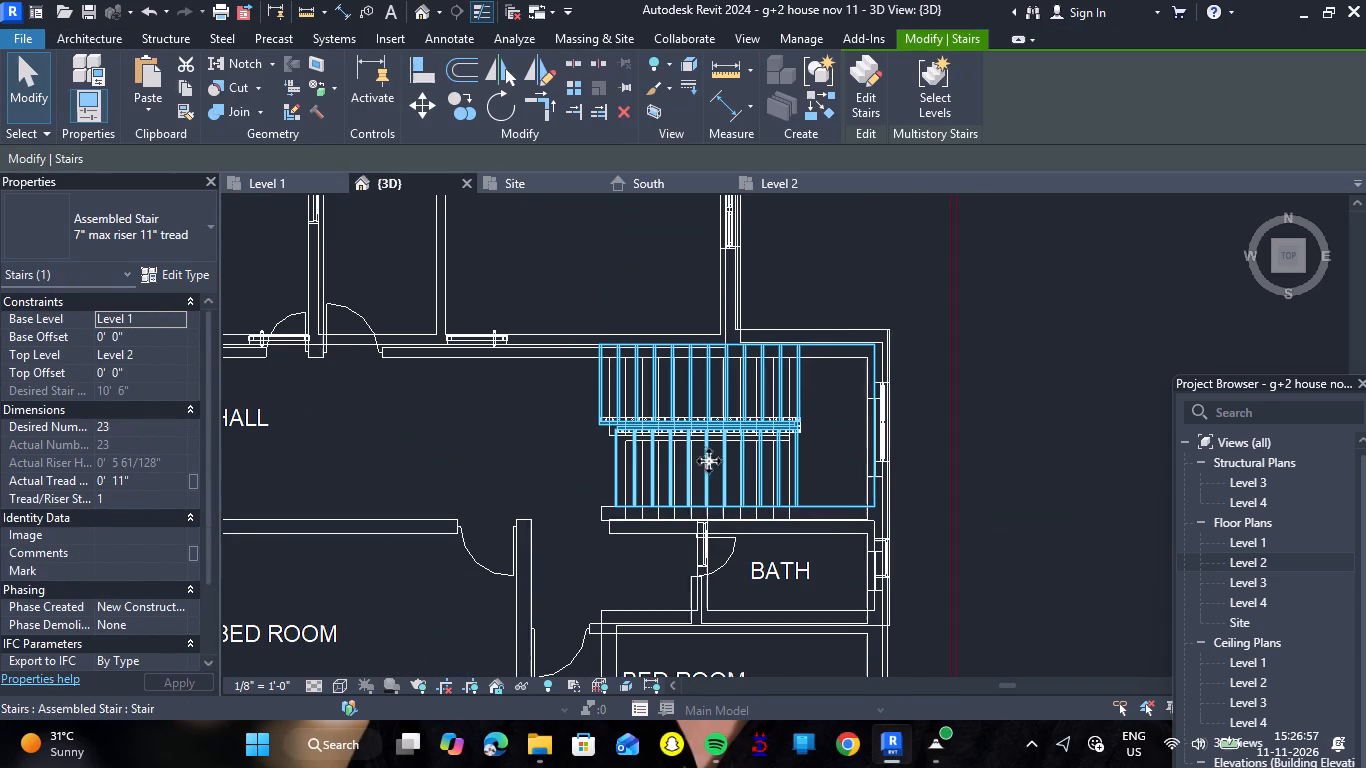
pyautogui.click(610, 415)
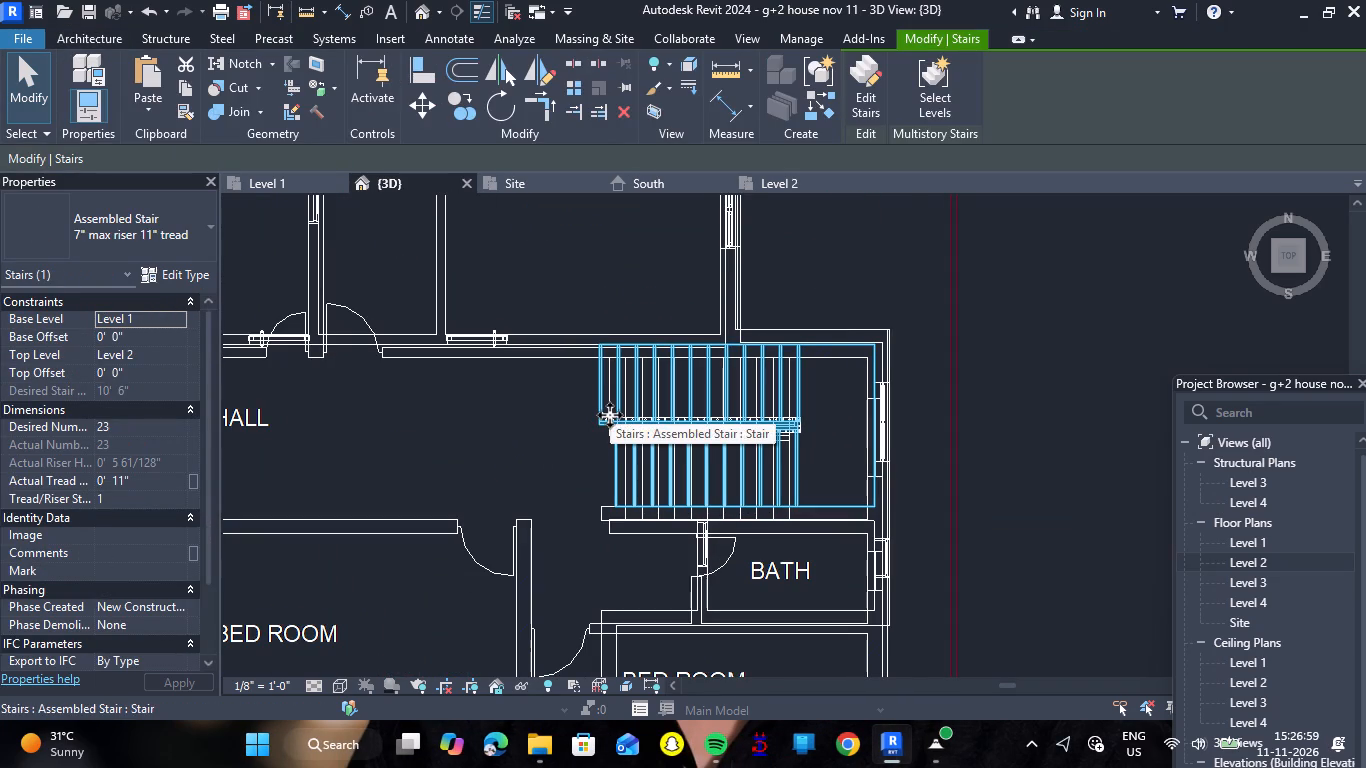
# Examine the staircase, its surrounding walls and the overall layout in the Level 1 floor plan.
pyautogui.click(283, 184)
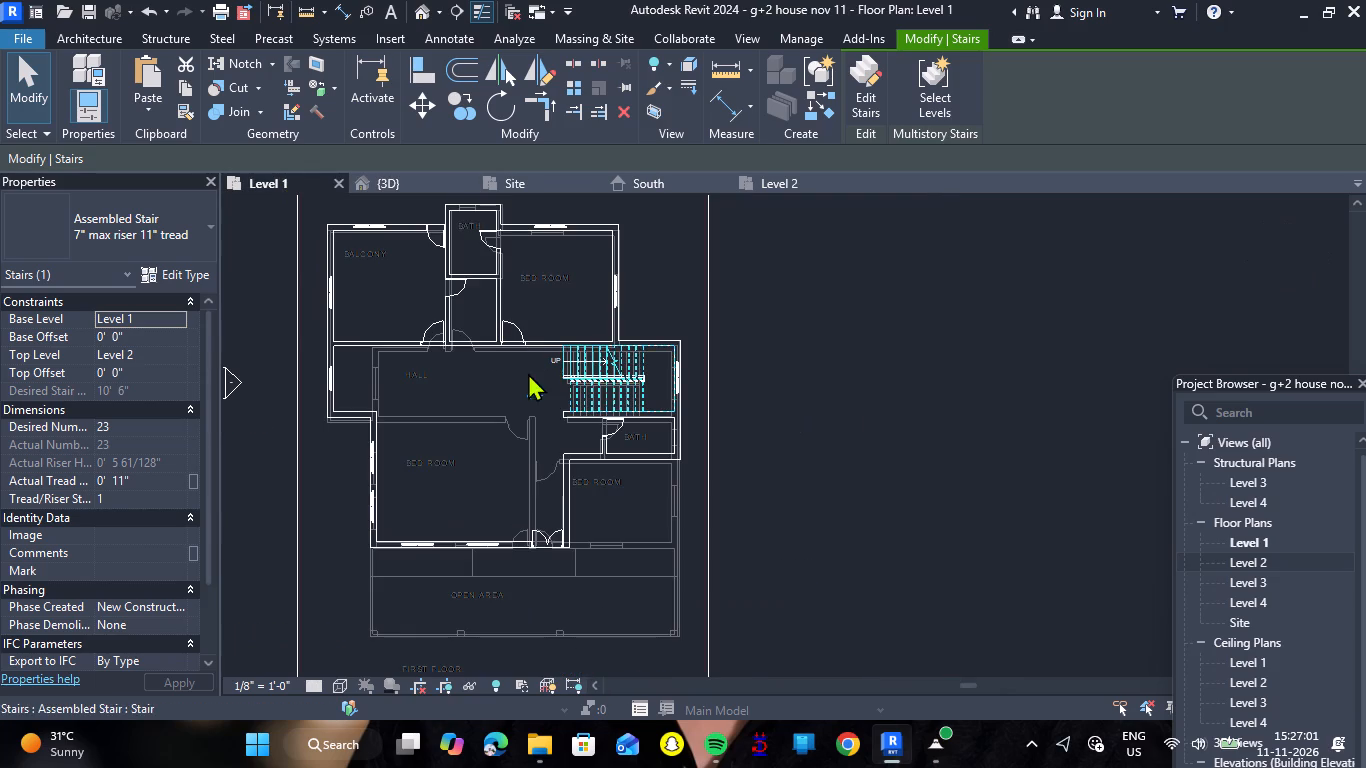
pyautogui.scroll(6, 515, 320)
pyautogui.click(563, 365)
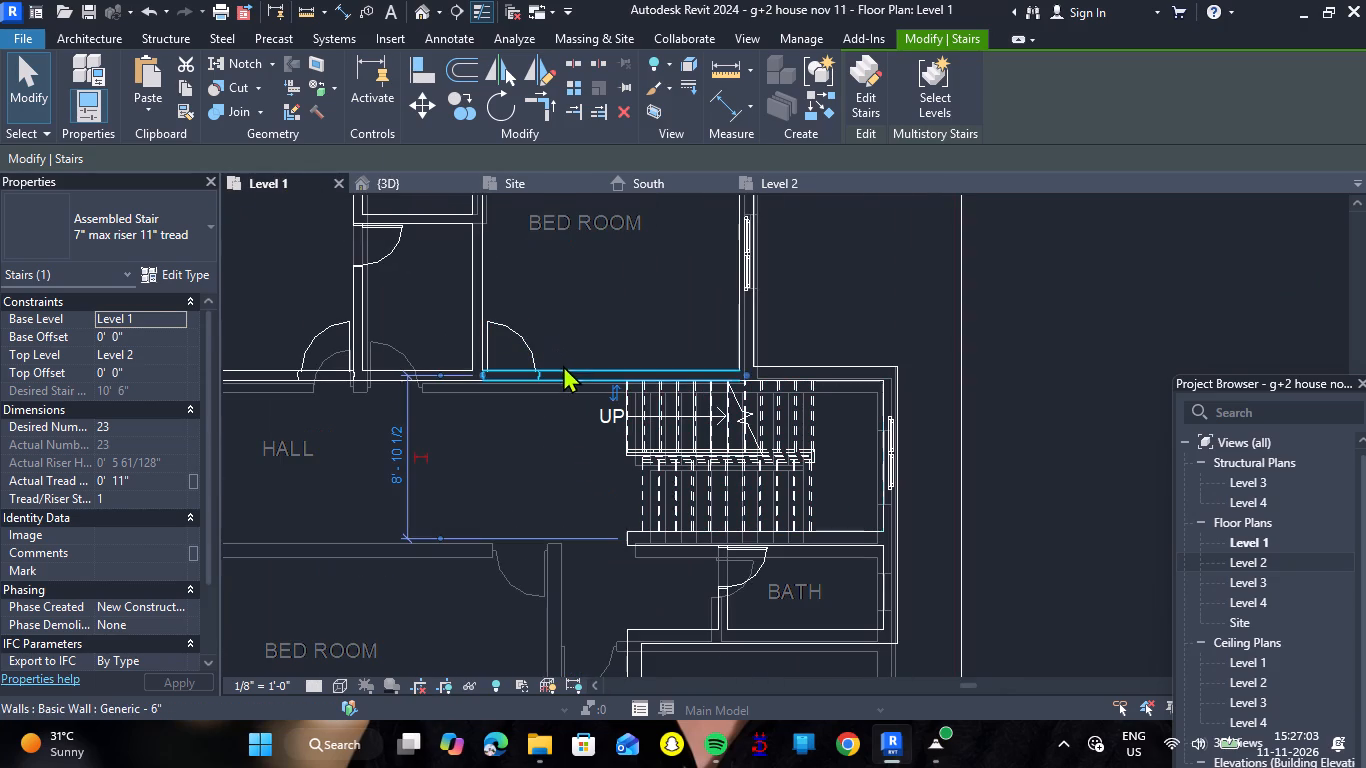
pyautogui.click(787, 359)
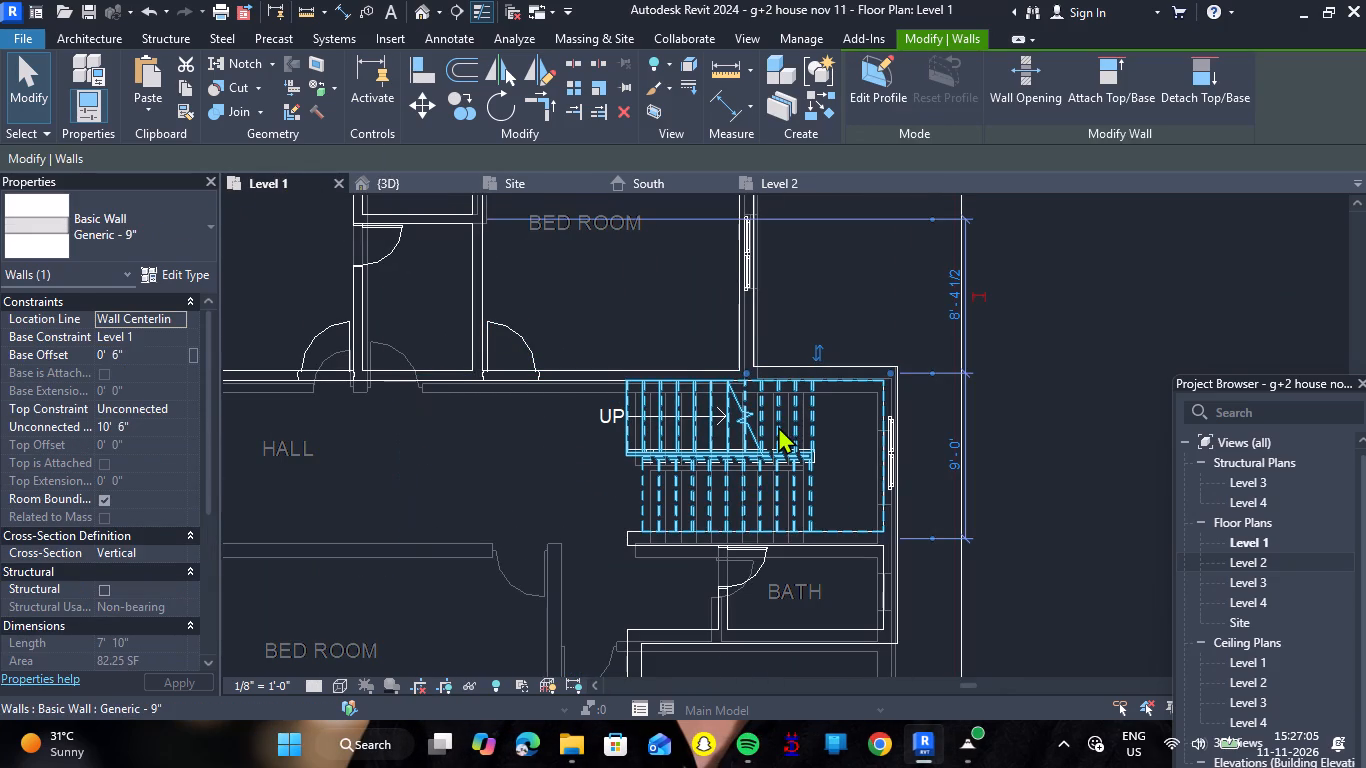
pyautogui.click(778, 426)
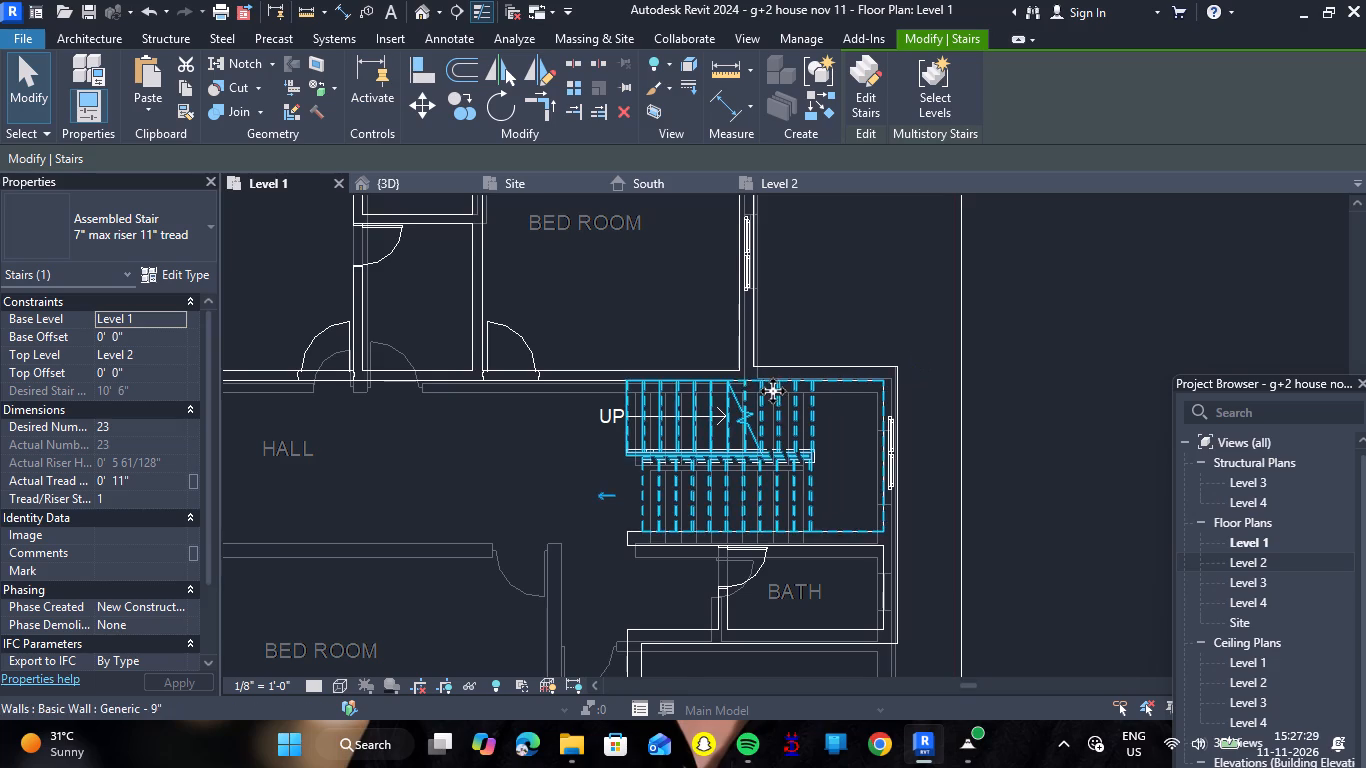
pyautogui.scroll(-5, 773, 391)
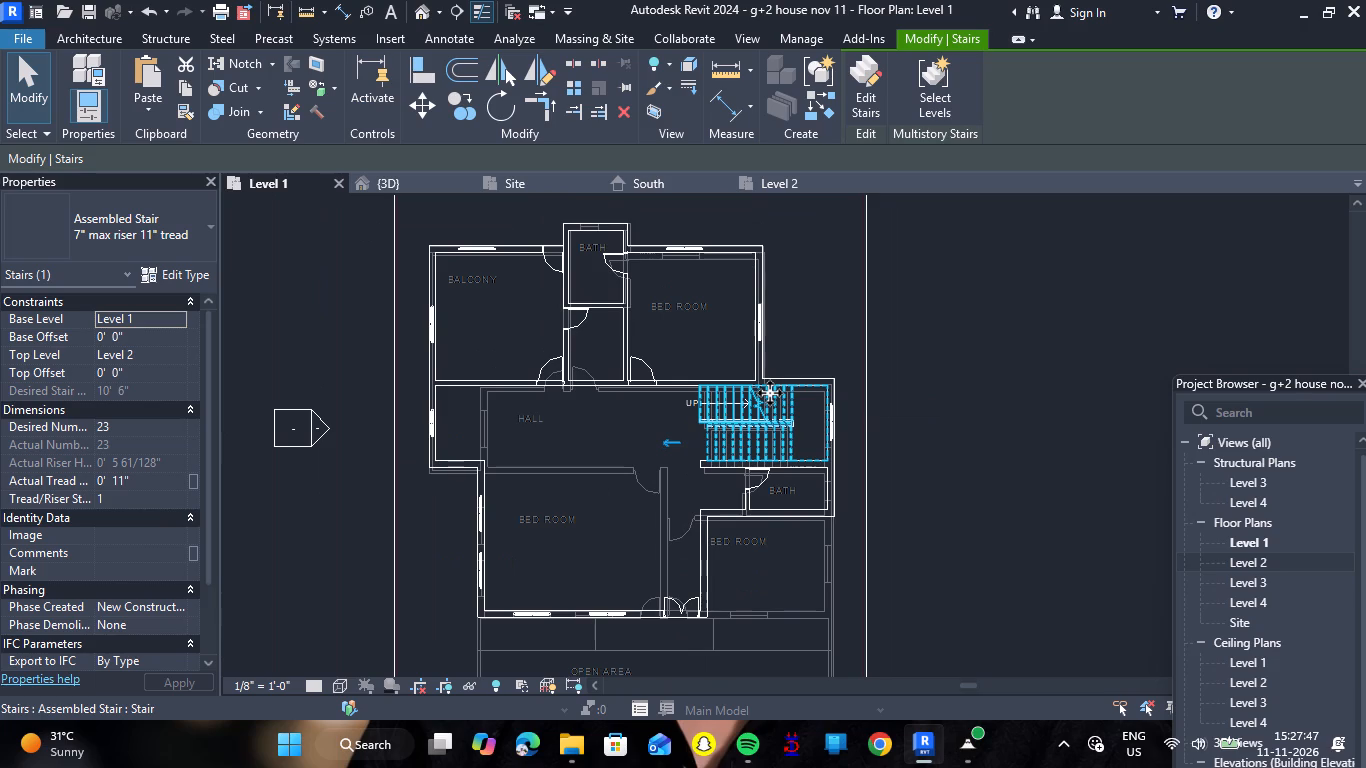
pyautogui.scroll(2, 569, 519)
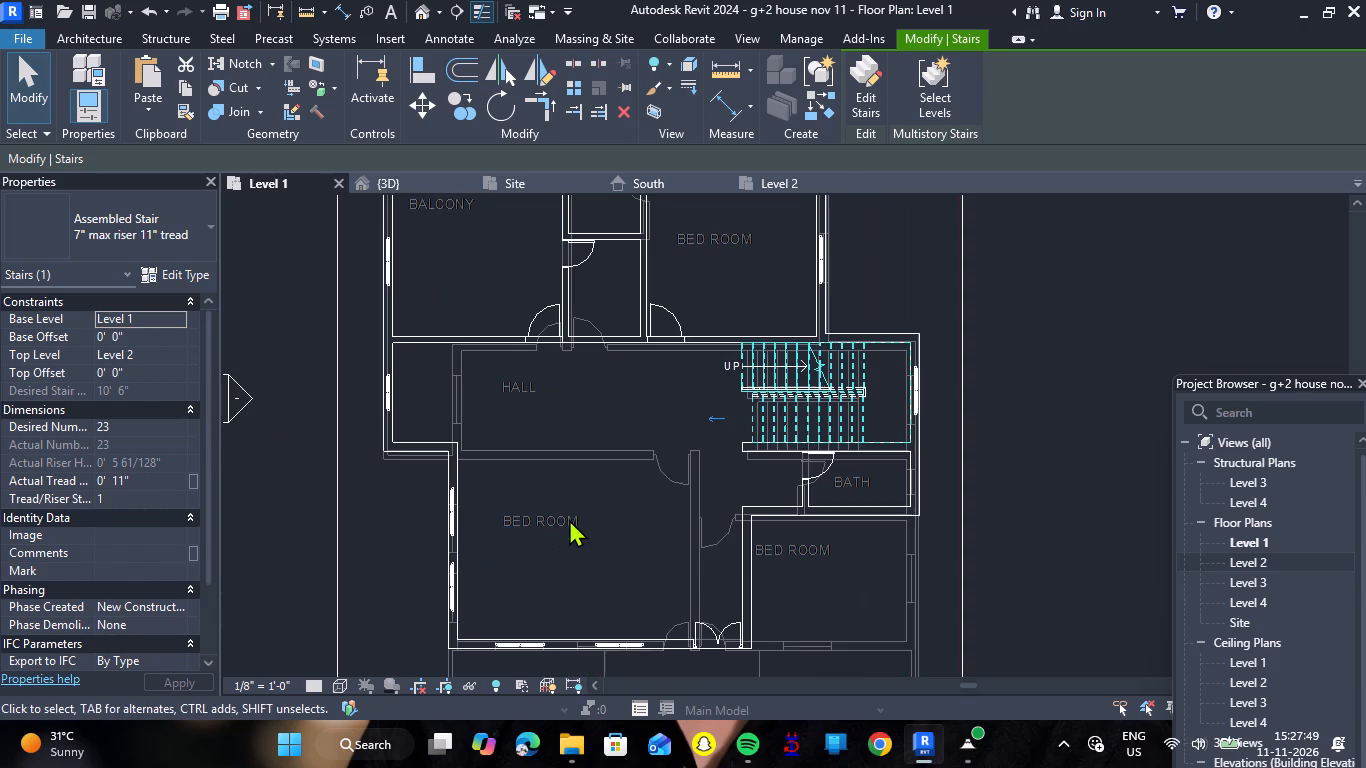
pyautogui.press('Escape')
pyautogui.press('Escape')
pyautogui.press('Escape')
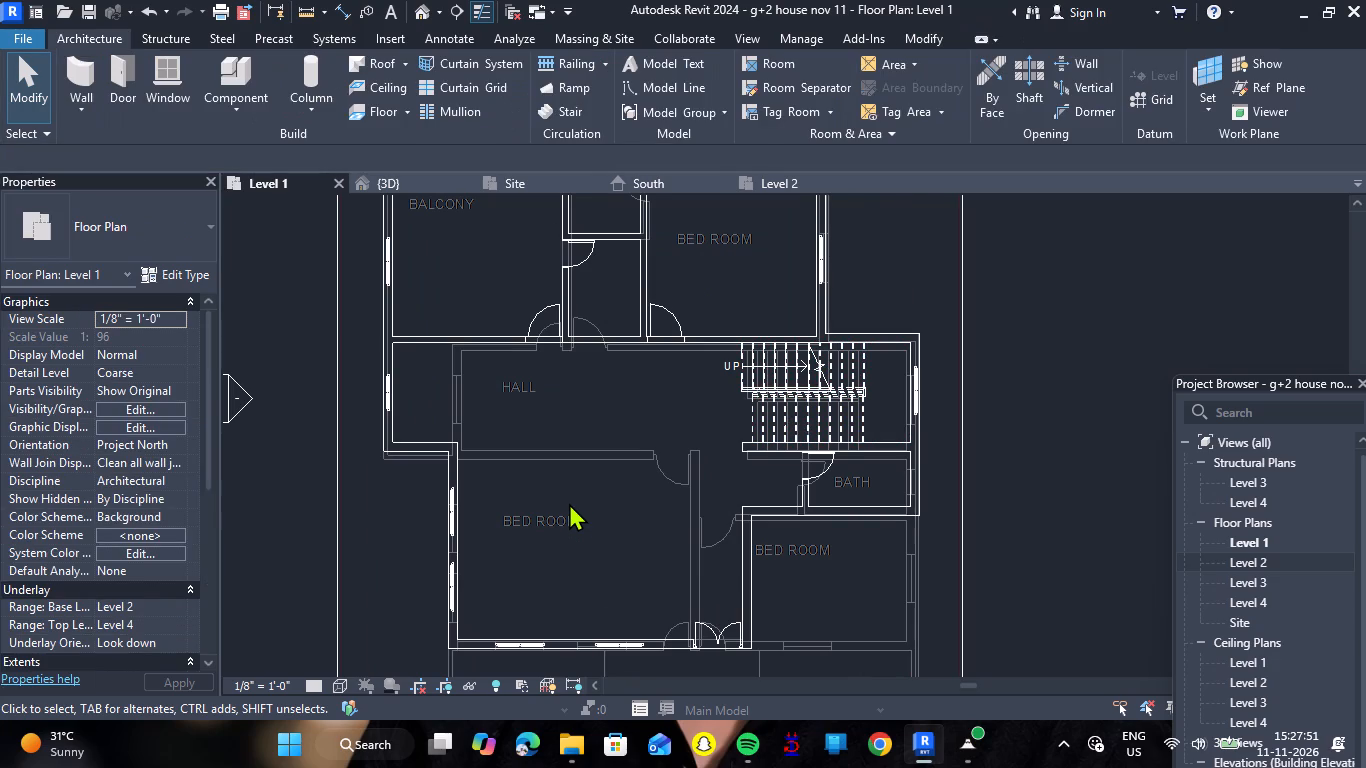
pyautogui.press('Escape')
pyautogui.press('Escape')
pyautogui.scroll(-3, 710, 420)
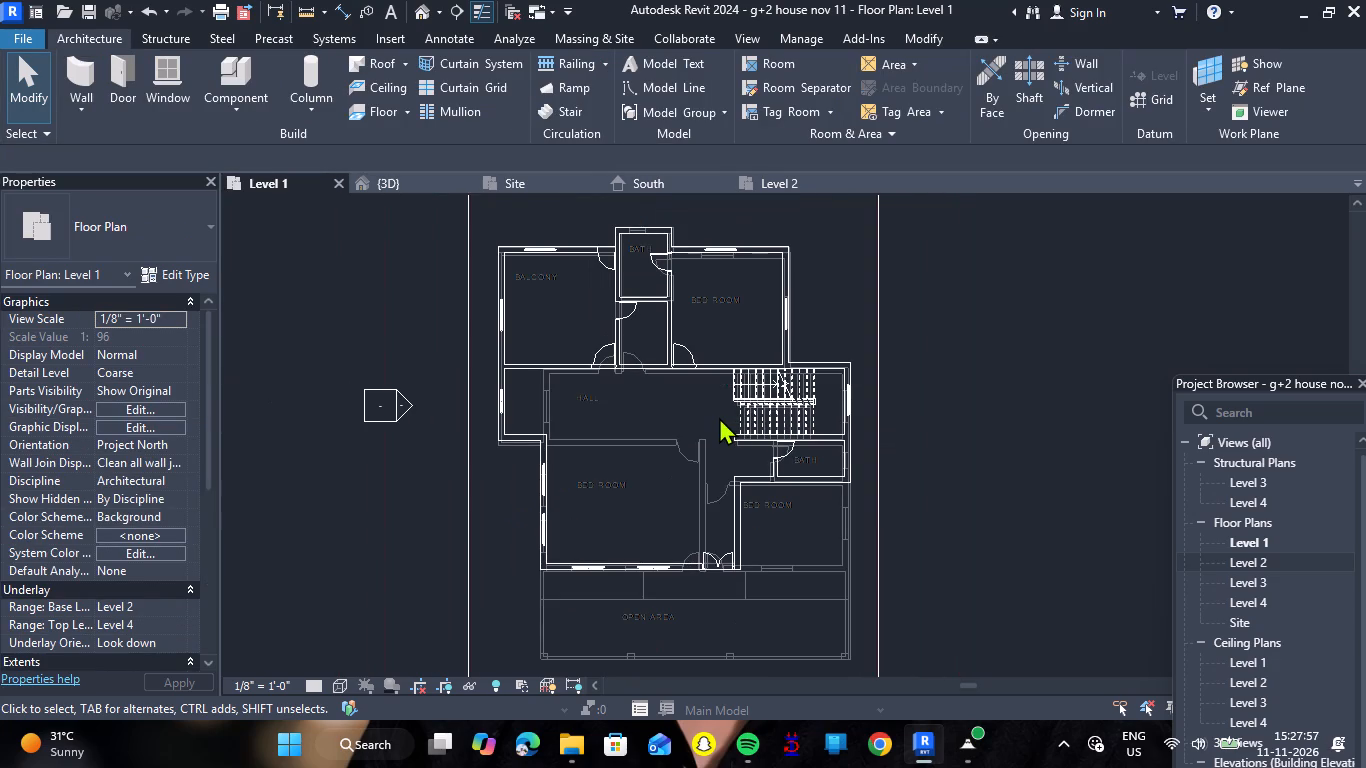
pyautogui.scroll(-4, 726, 411)
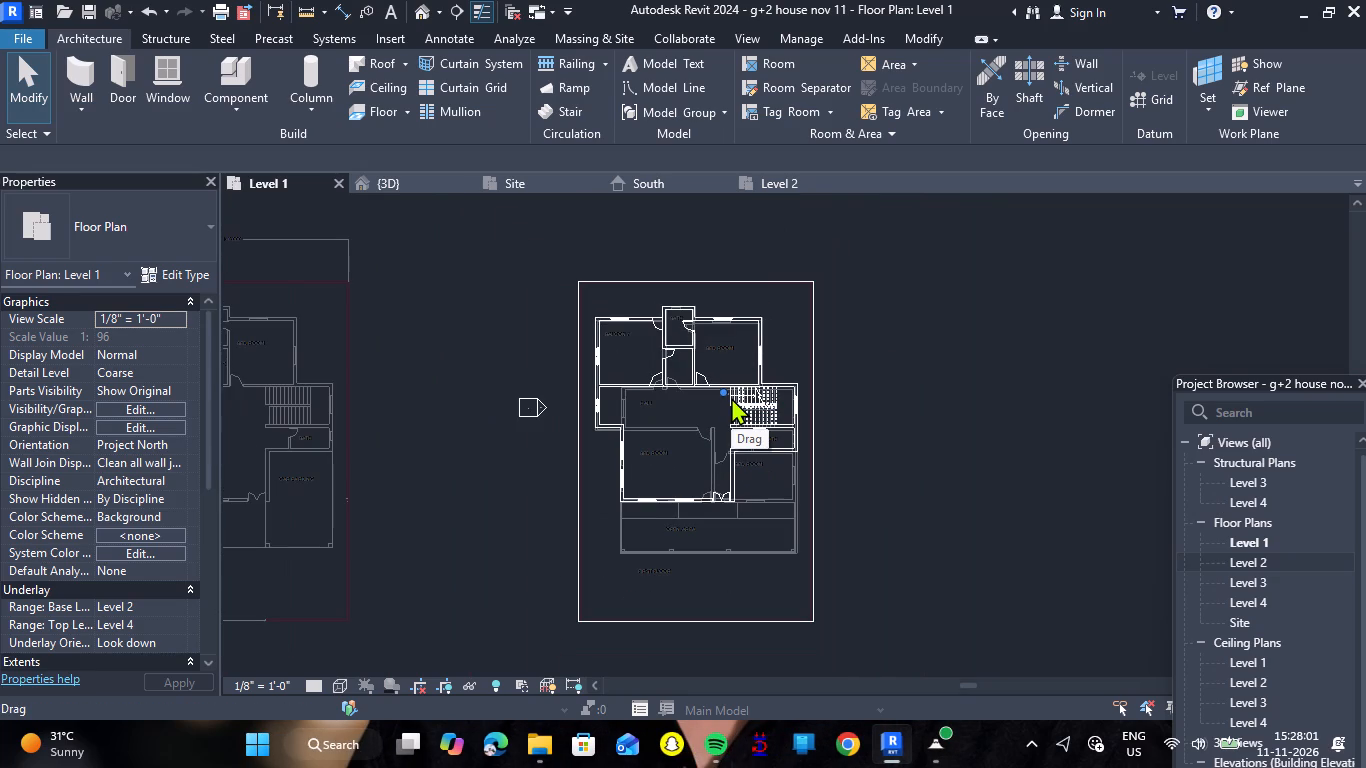
pyautogui.scroll(-2, 731, 398)
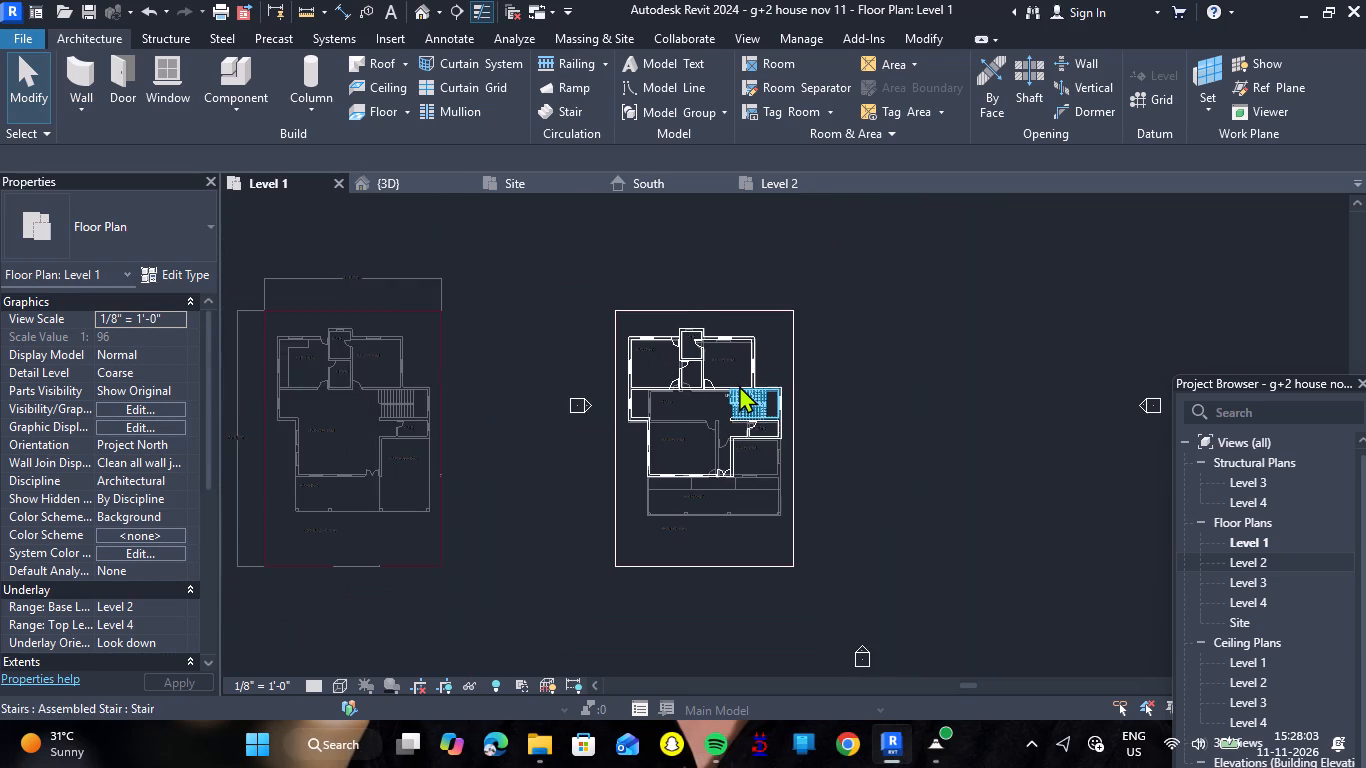
pyautogui.scroll(-2, 739, 385)
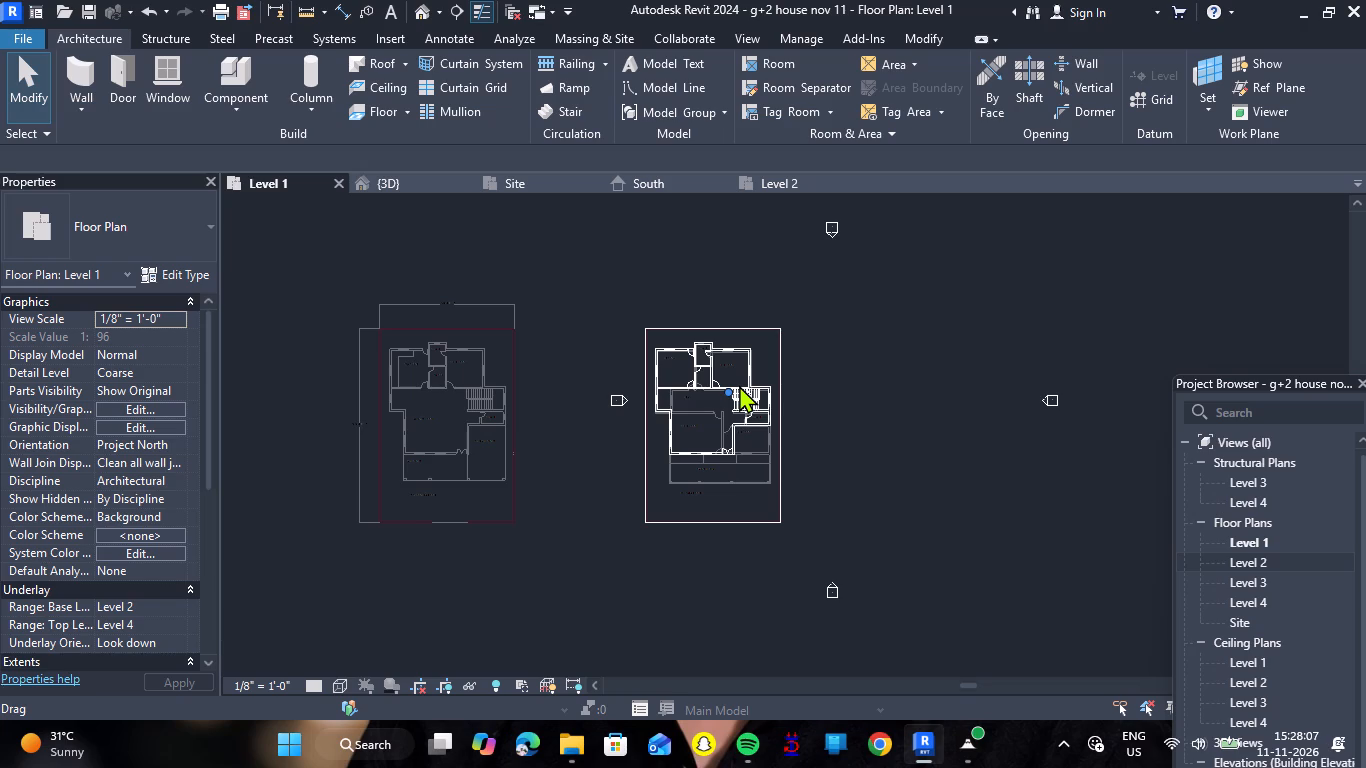
# Examine the Level 2 floor plan around the bath, balcony, bedroom and staircase, including the whole CAD layout.
pyautogui.click(760, 190)
pyautogui.scroll(-6, 759, 244)
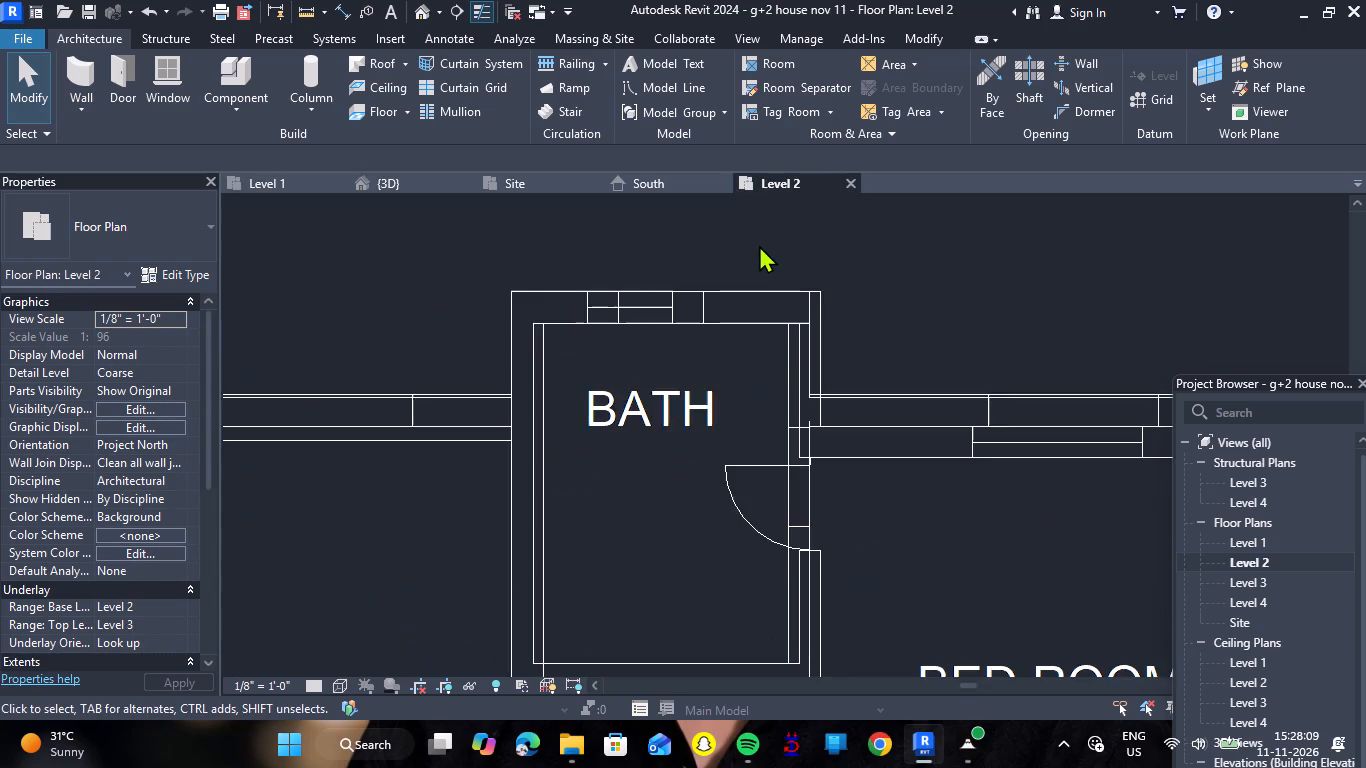
pyautogui.scroll(-10, 759, 249)
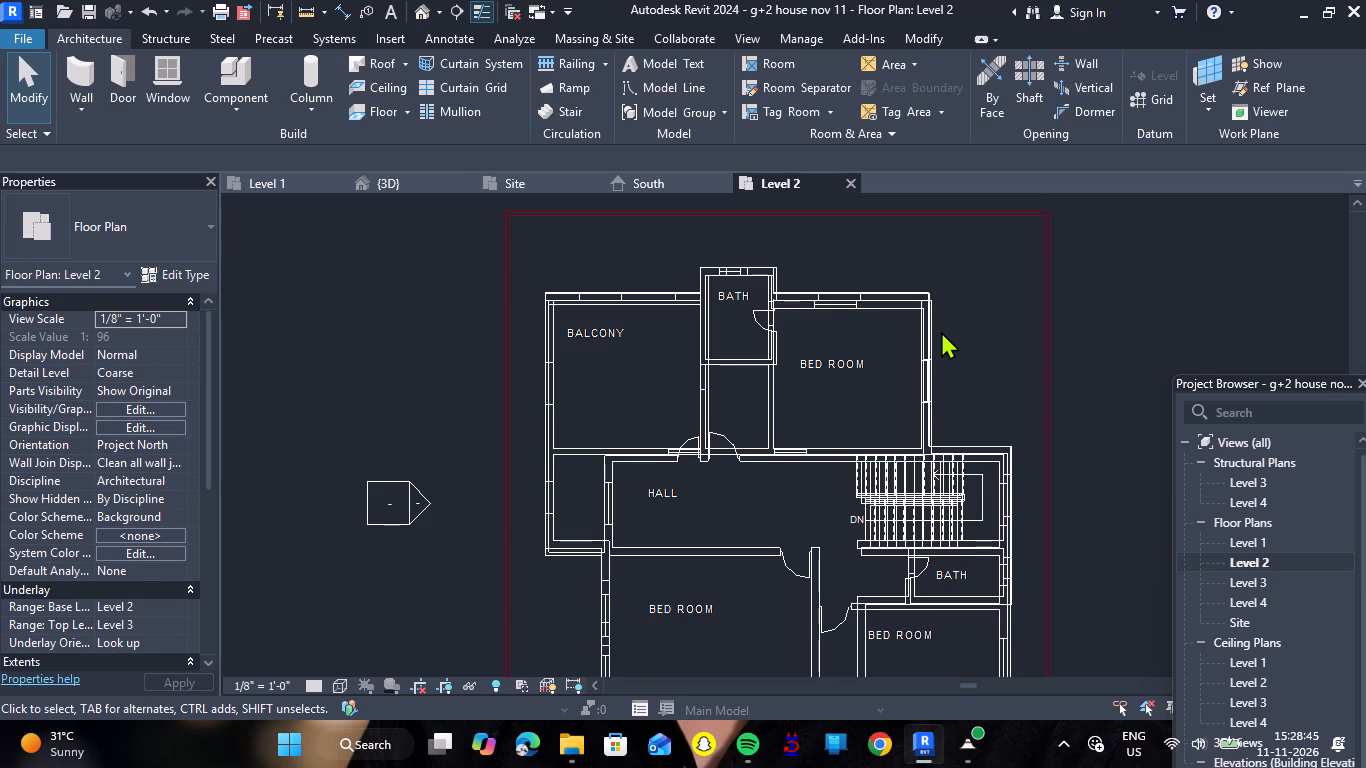
pyautogui.scroll(-4, 933, 334)
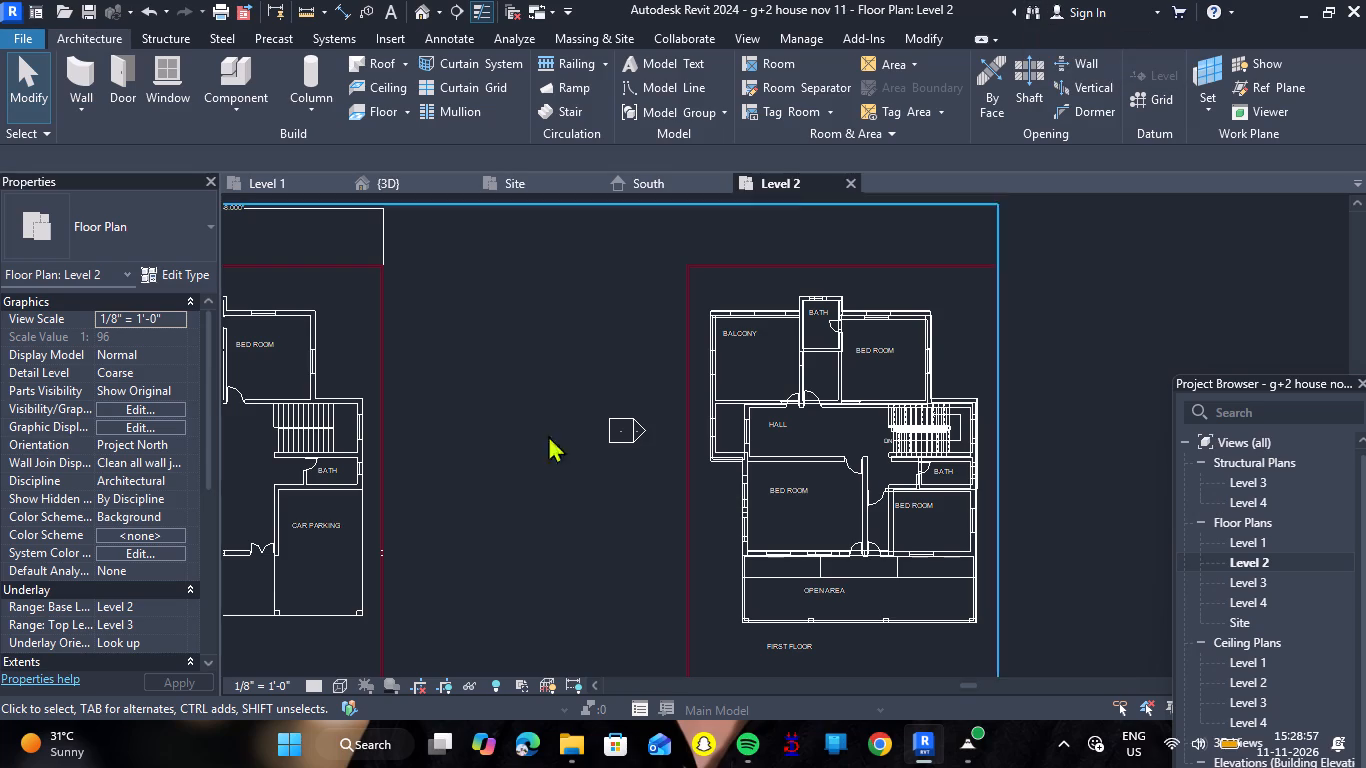
pyautogui.scroll(-8, 603, 349)
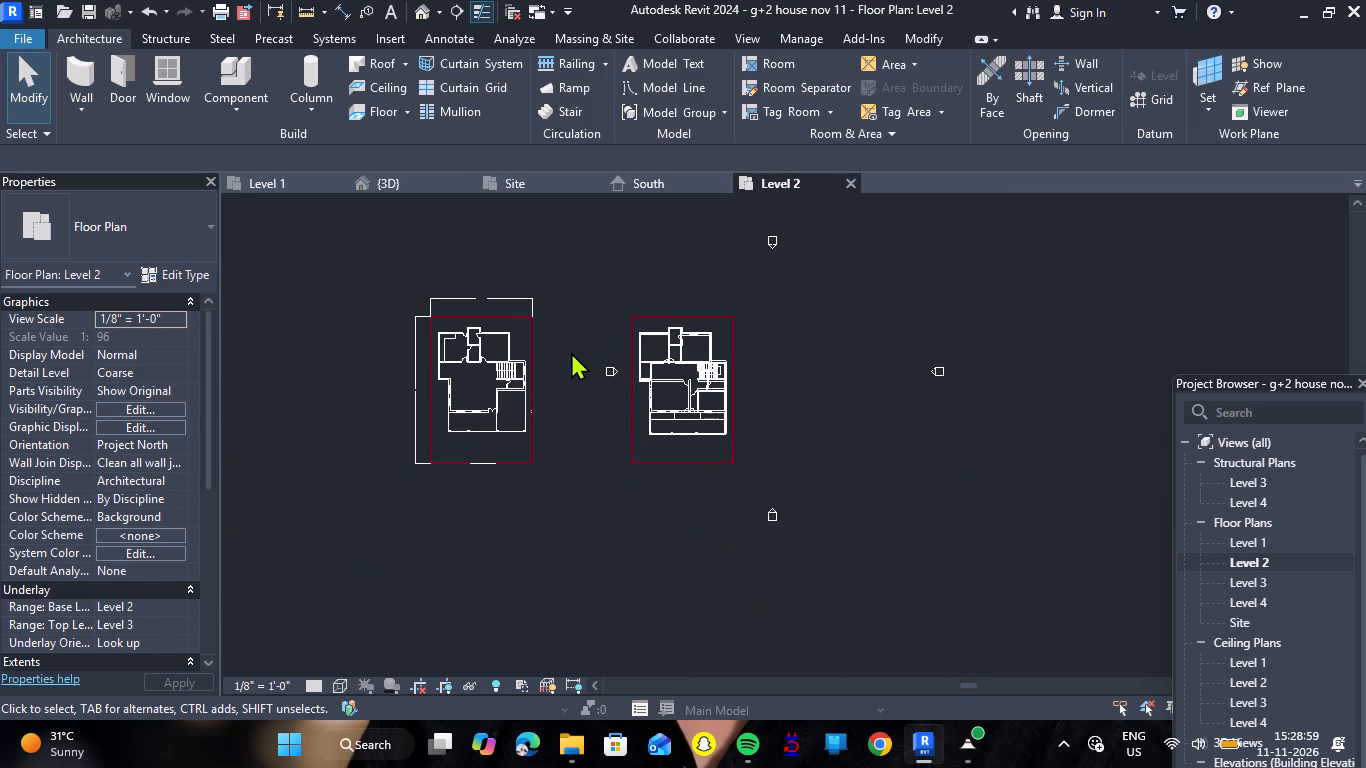
pyautogui.click(621, 549)
pyautogui.press('Escape')
pyautogui.press('Escape')
pyautogui.press('Escape')
pyautogui.press('Escape')
pyautogui.press('Escape')
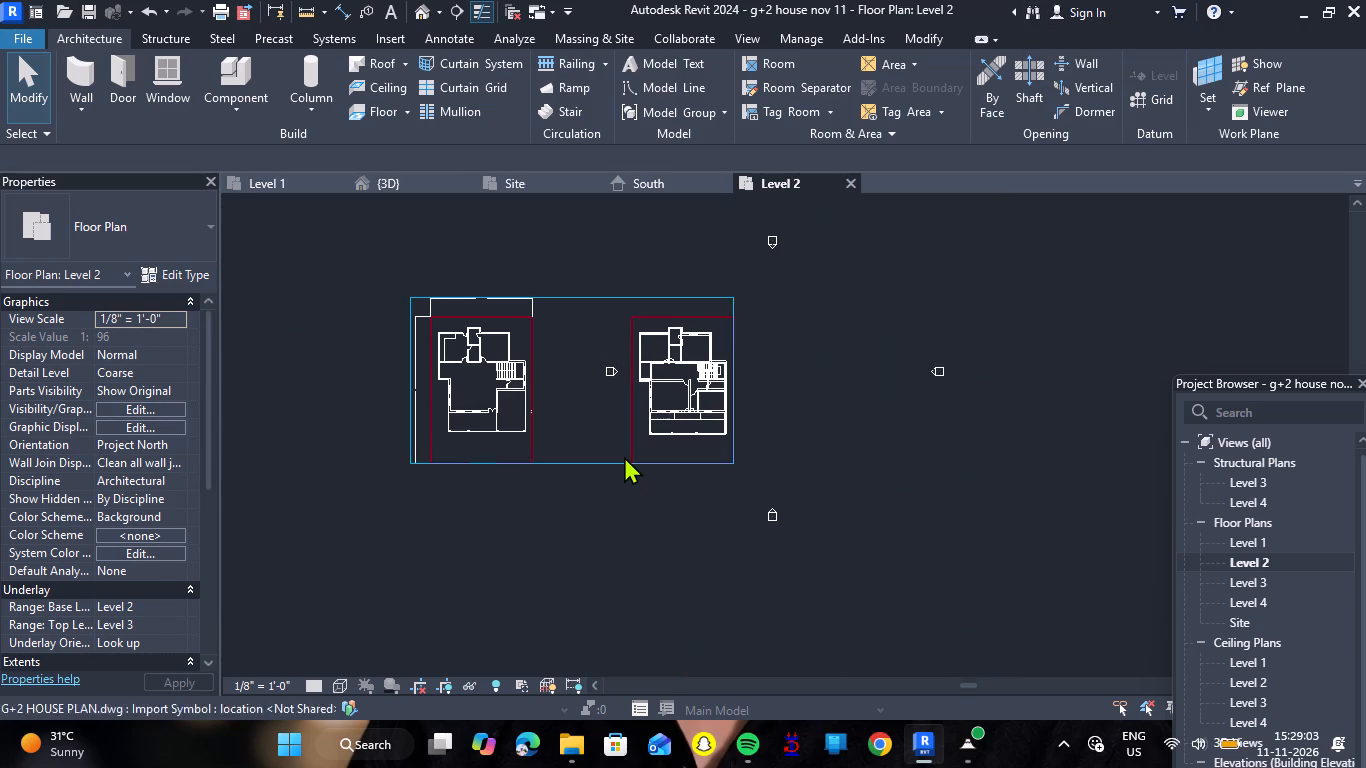
pyautogui.press('Escape')
# Undo the recent first-floor wall work in the Level 2 floor plan.
pyautogui.scroll(6, 660, 342)
pyautogui.hotkey('ctrl', 'z')
pyautogui.hotkey('ctrl', 'z')
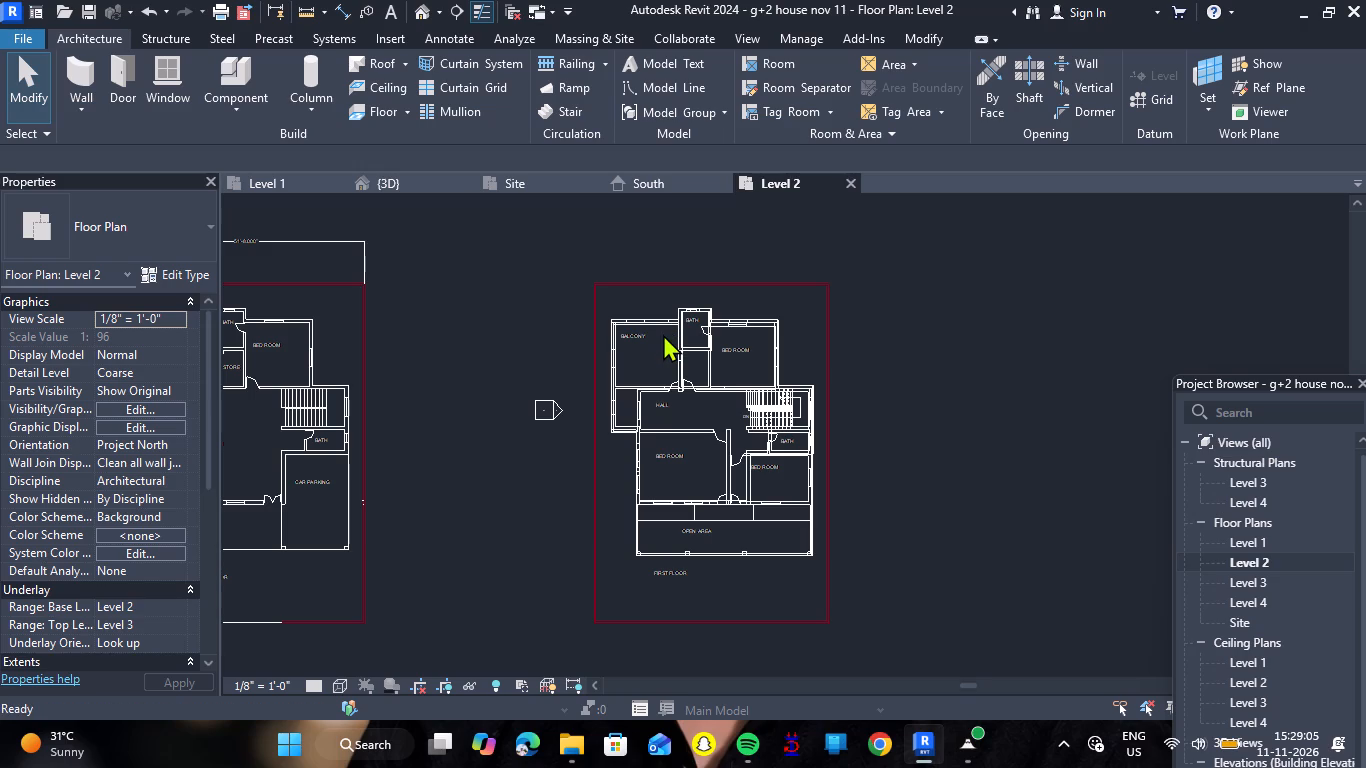
pyautogui.hotkey('ctrl', 'z')
pyautogui.hotkey('ctrl', 'z')
pyautogui.hotkey('ctrl', 'z')
pyautogui.hotkey('ctrl', 'z')
pyautogui.hotkey('ctrl', 'z')
pyautogui.hotkey('ctrl', 'z')
pyautogui.hotkey('ctrl', 'z')
pyautogui.hotkey('ctrl', 'z')
pyautogui.hotkey('ctrl', 'z')
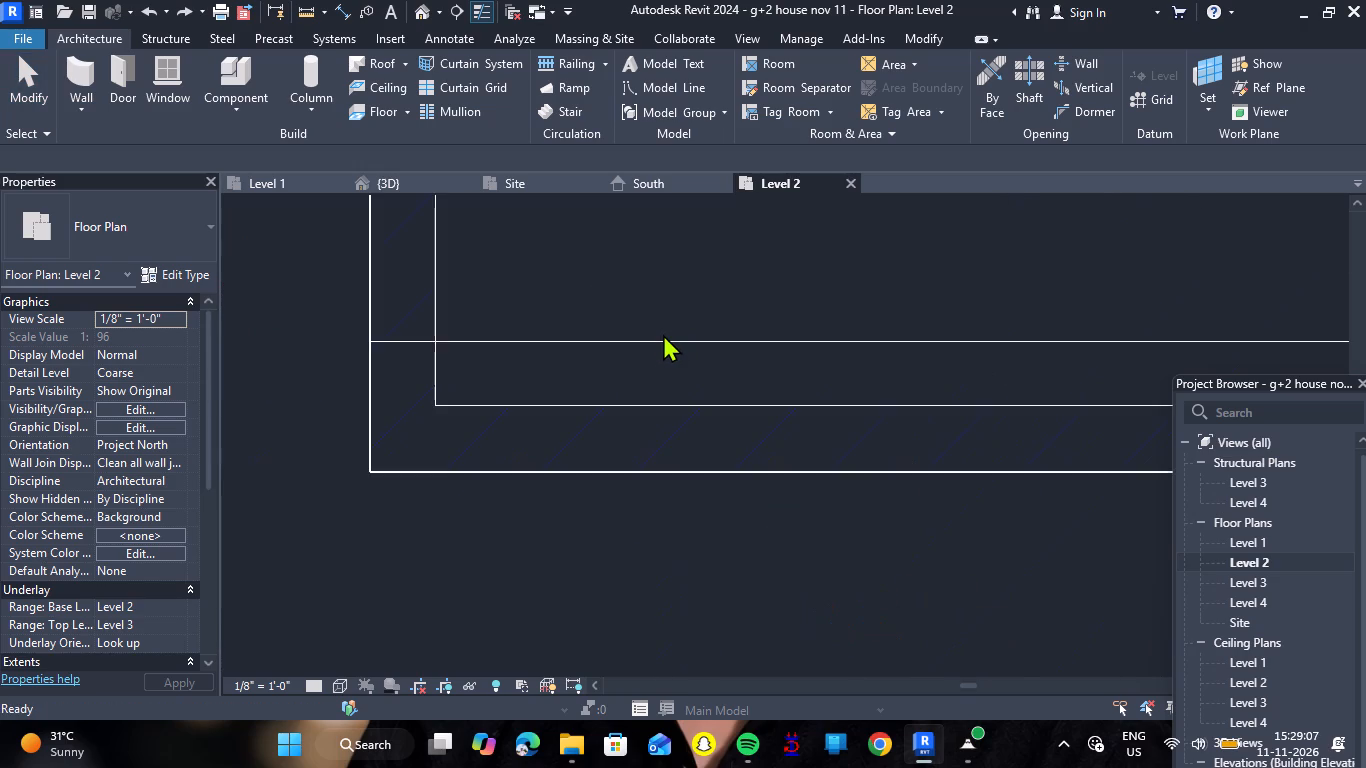
pyautogui.scroll(-7, 913, 35)
pyautogui.scroll(-14, 671, 336)
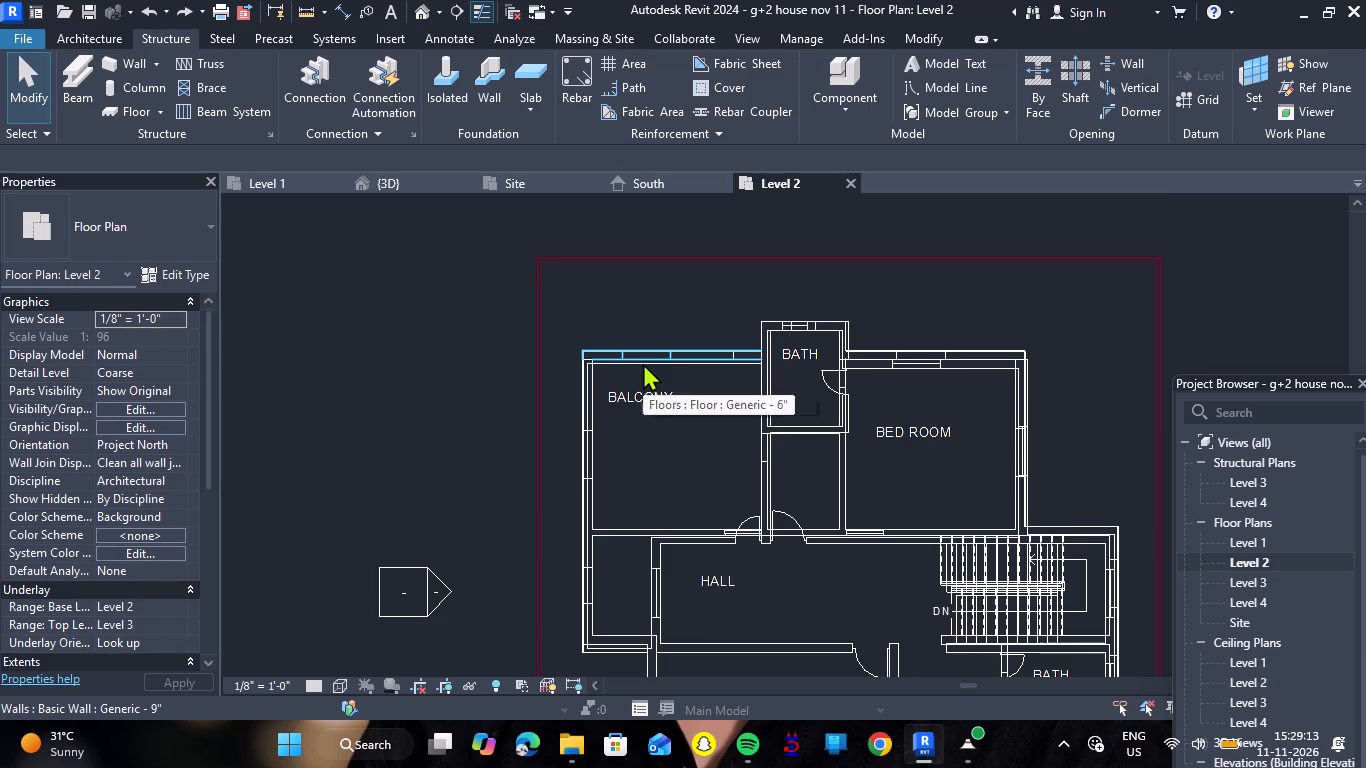
# Inspect the house and its Level 2 floor slab from an angled front view in the 3D view.
pyautogui.click(383, 186)
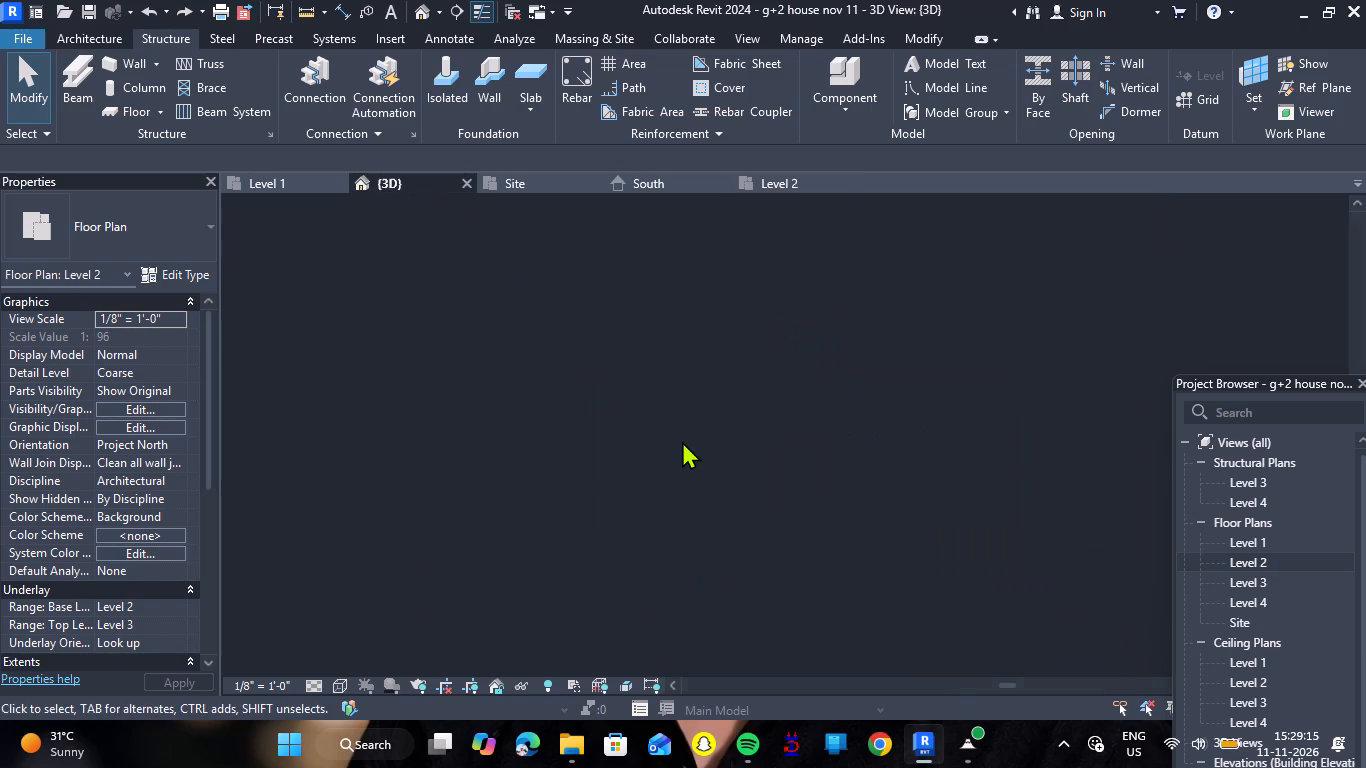
pyautogui.scroll(-4, 679, 444)
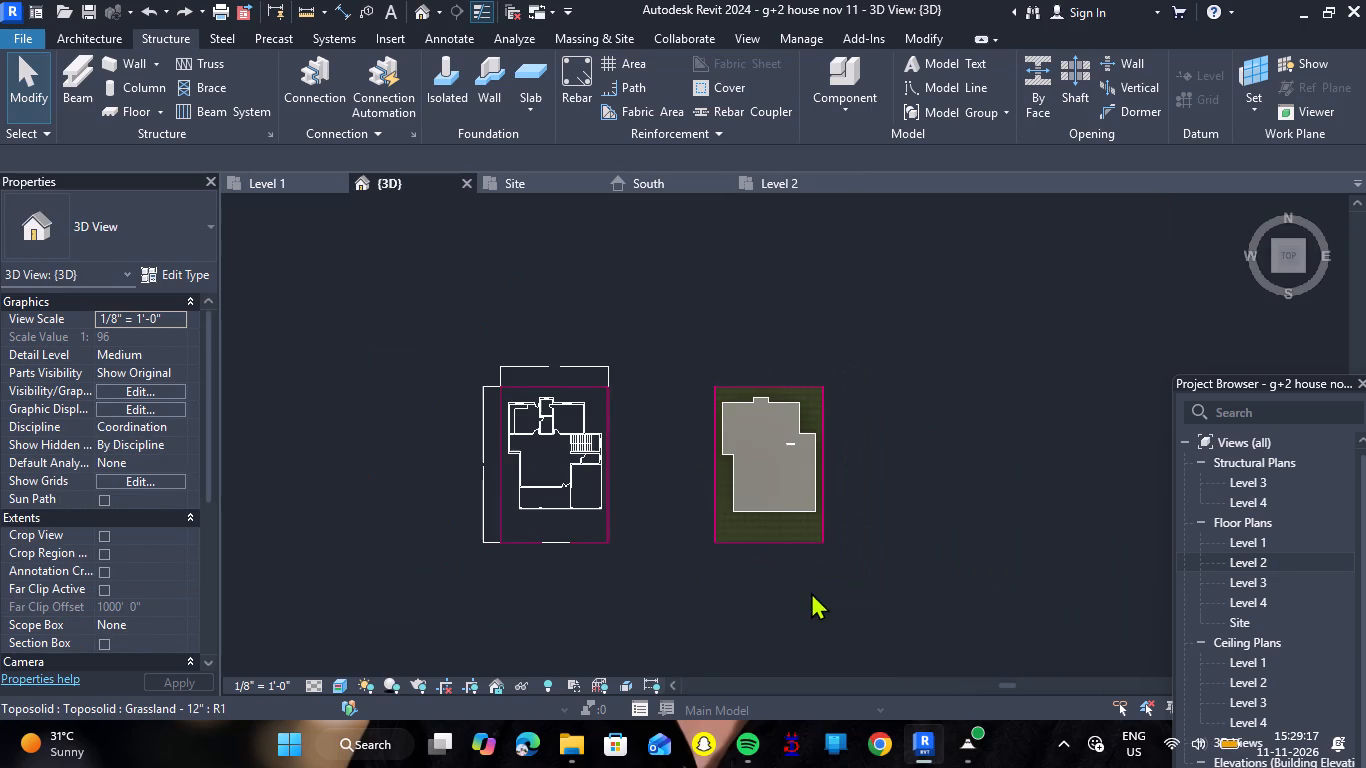
pyautogui.keyDown('shift'); pyautogui.moveTo(811, 592); pyautogui.dragTo(841, 155, button='right'); pyautogui.keyUp('shift')
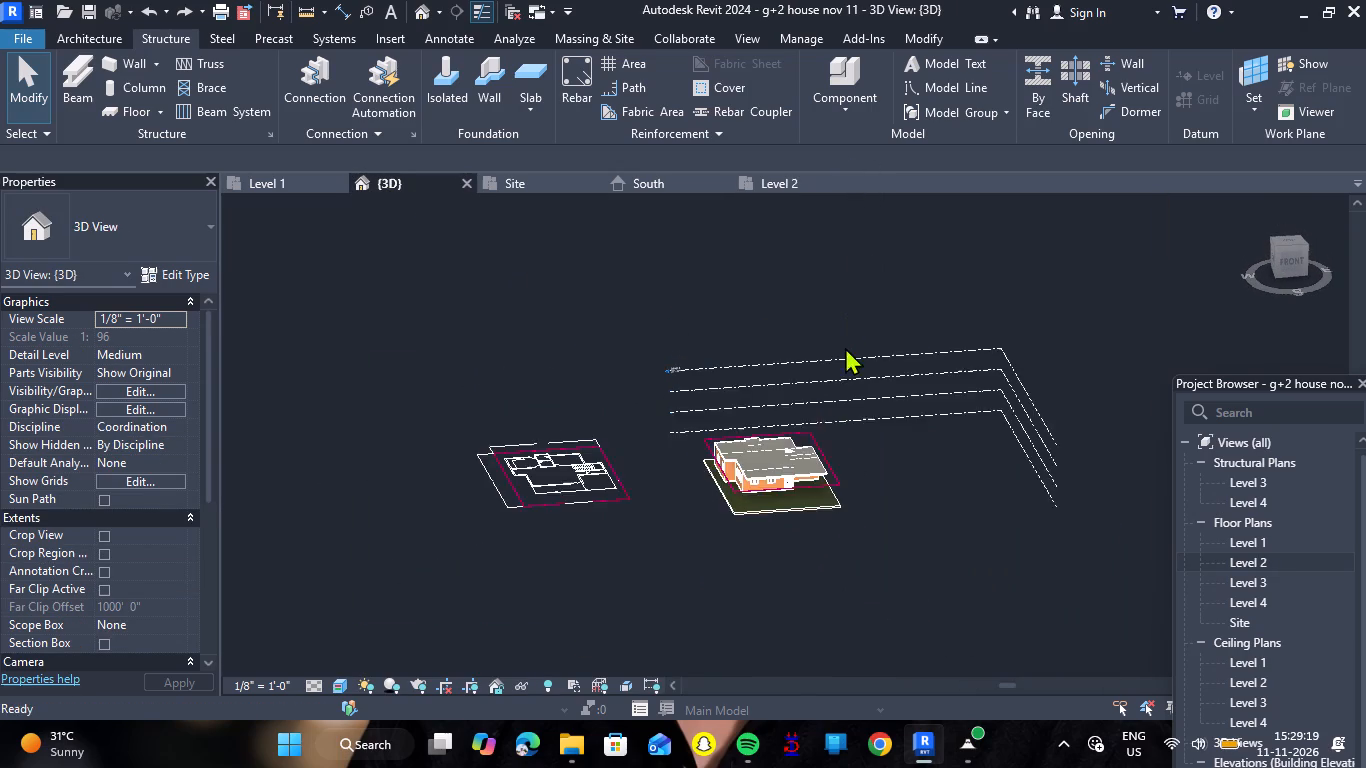
pyautogui.scroll(7, 805, 436)
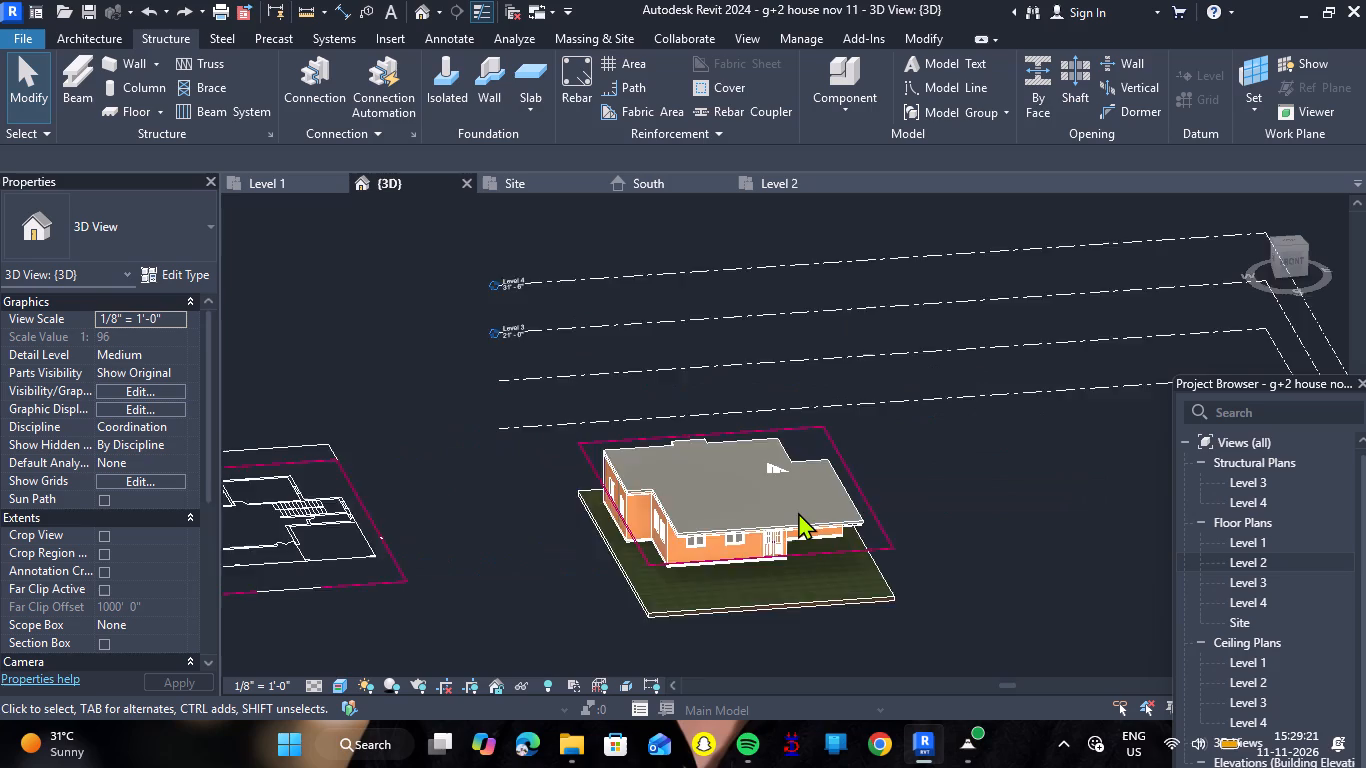
pyautogui.scroll(4, 798, 512)
pyautogui.scroll(-2, 598, 434)
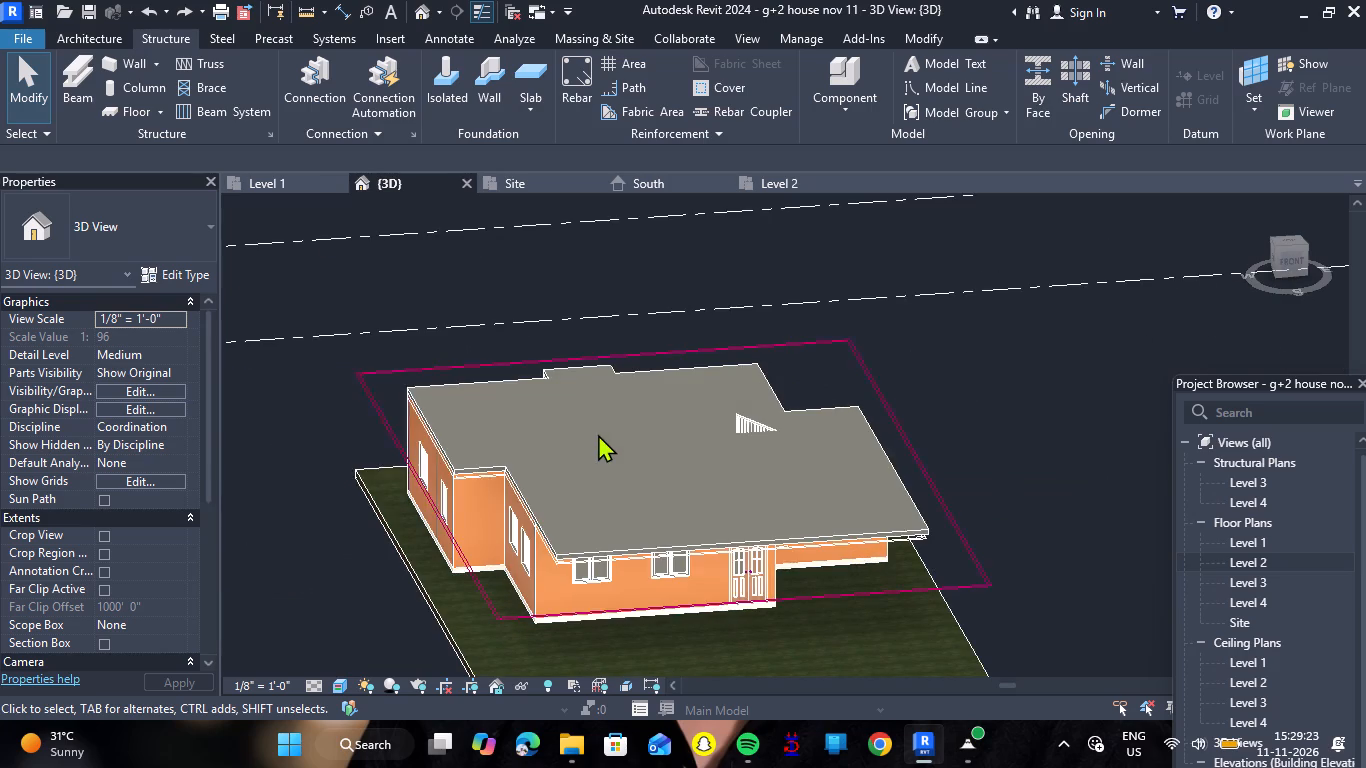
pyautogui.scroll(-5, 598, 434)
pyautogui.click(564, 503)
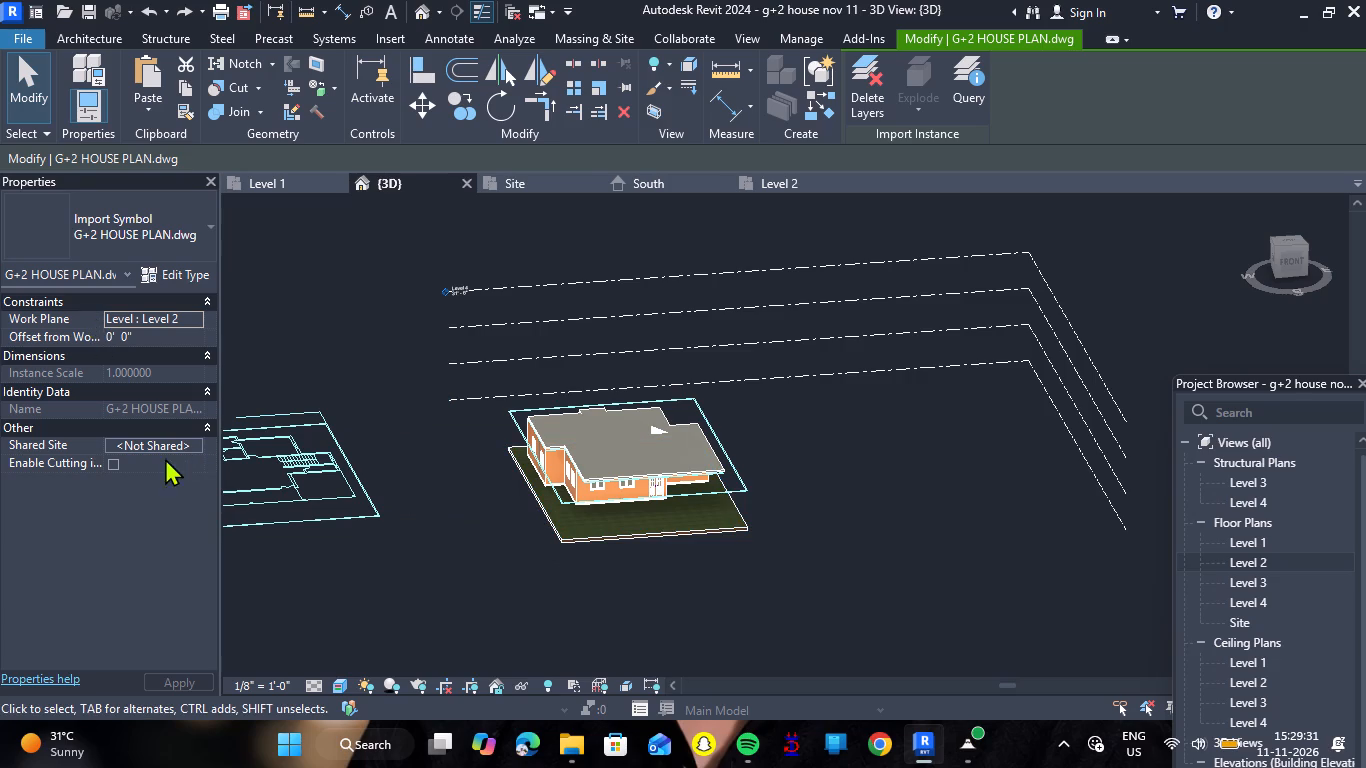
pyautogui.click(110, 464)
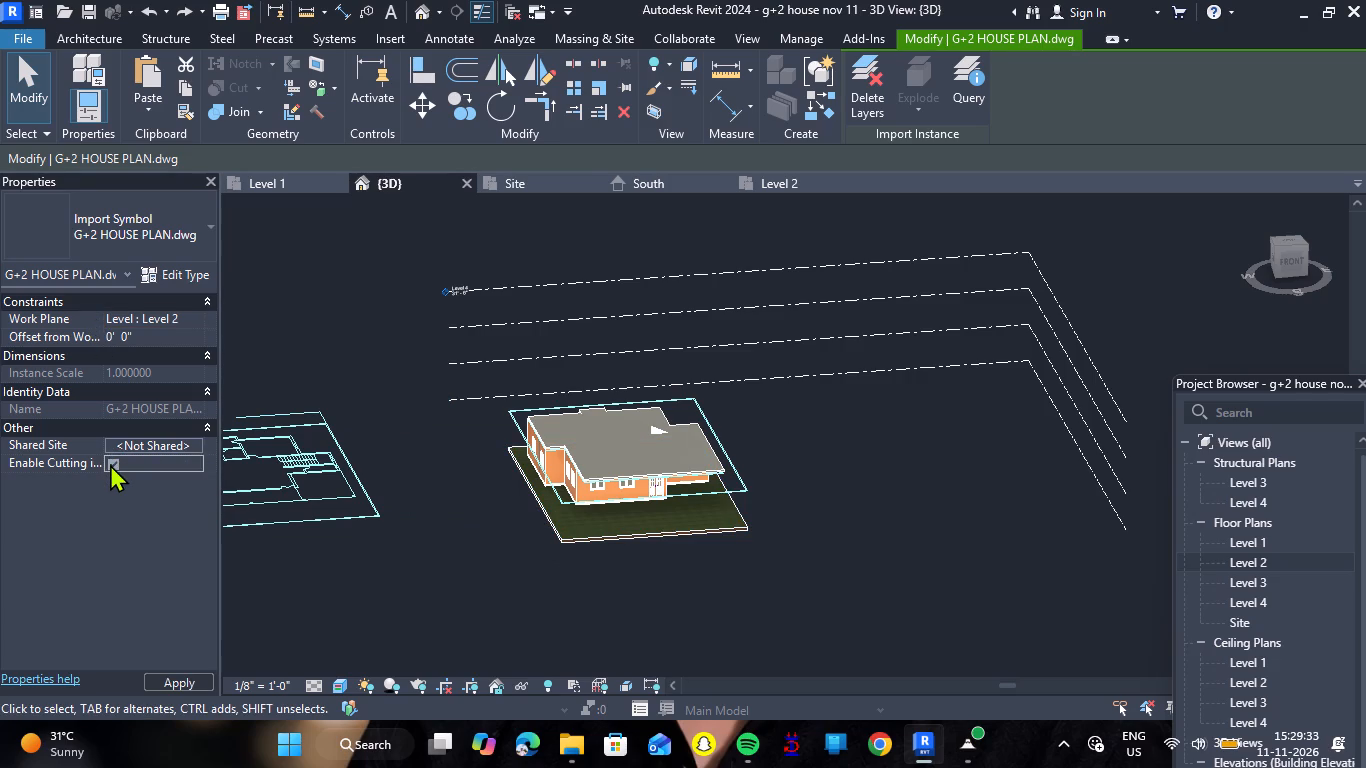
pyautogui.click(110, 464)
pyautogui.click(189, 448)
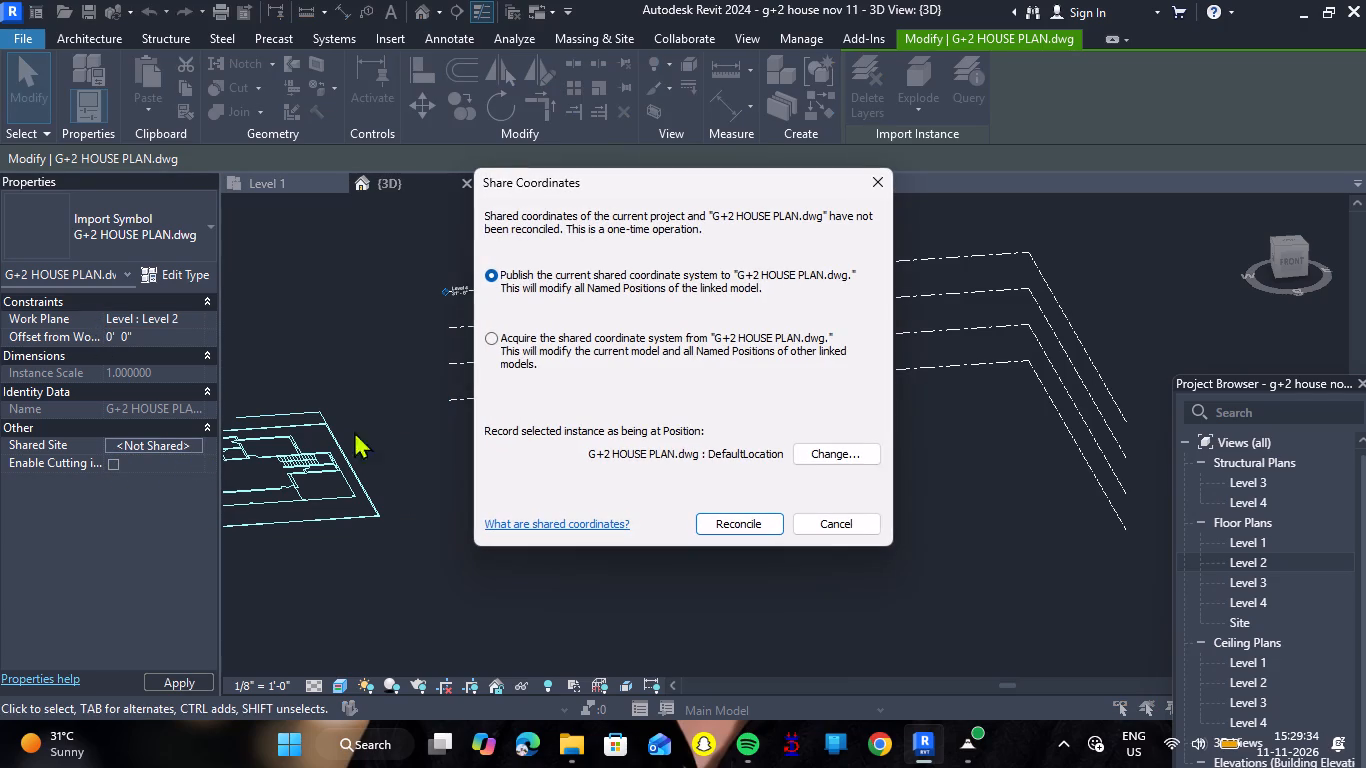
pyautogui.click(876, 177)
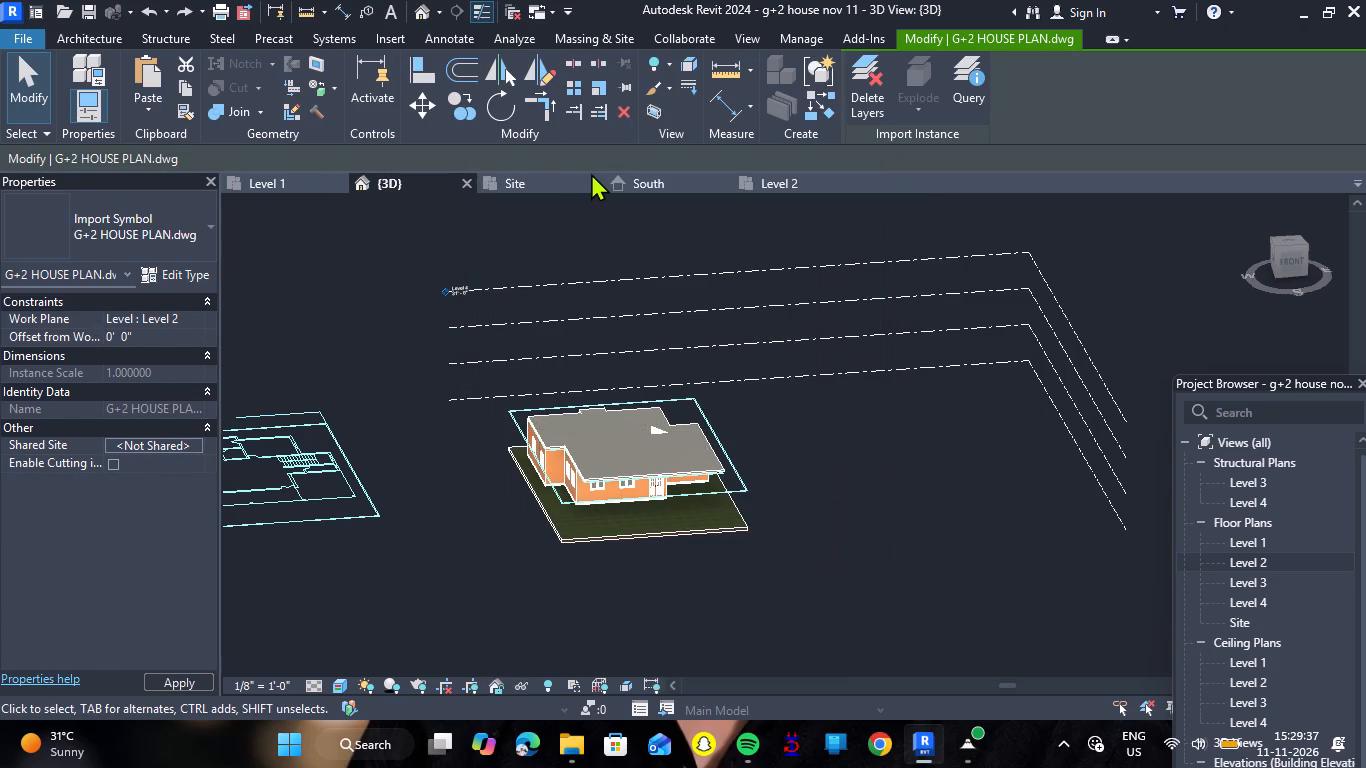
# Examine how the Level 2 floor slab's outline fits the first-floor CAD plan, in the Level 2 plan and the 3D view.
pyautogui.click(754, 179)
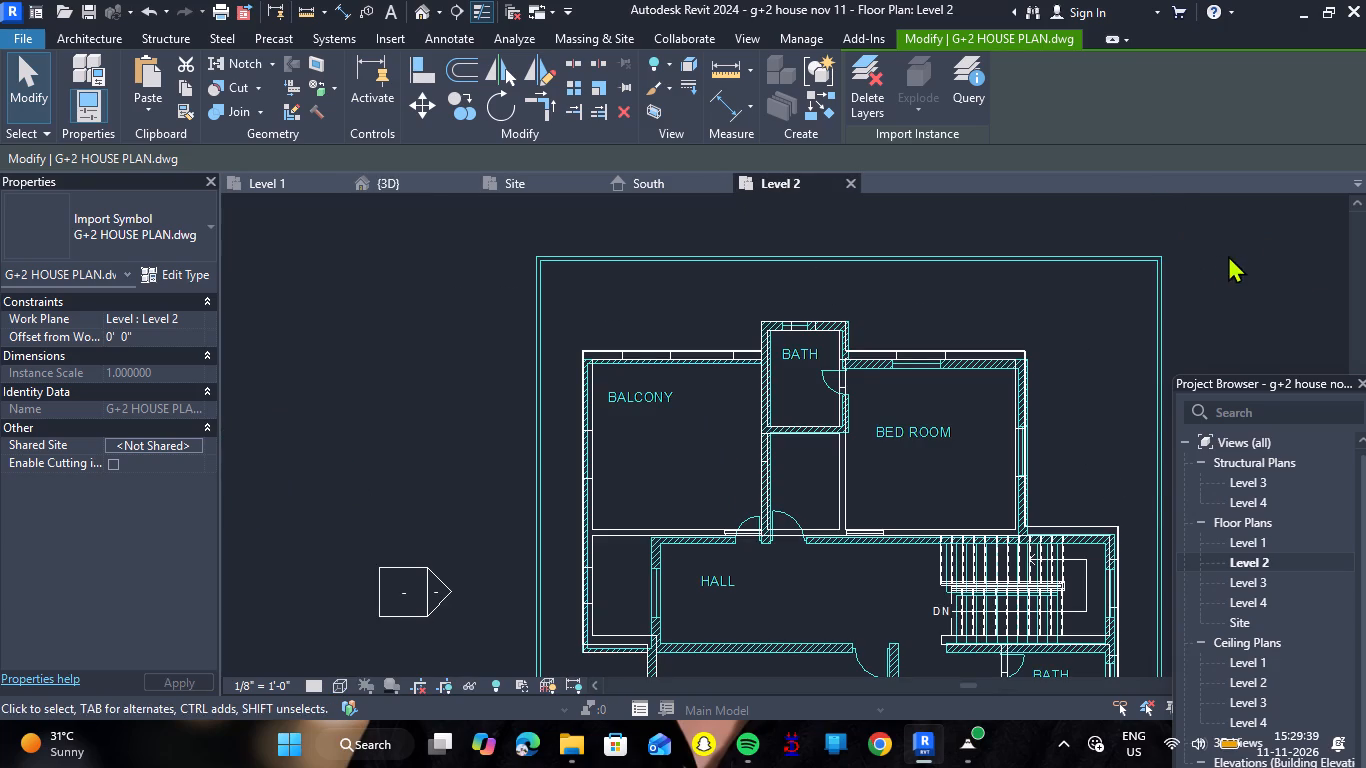
pyautogui.click(1228, 254)
pyautogui.scroll(-3, 921, 324)
pyautogui.scroll(2, 921, 334)
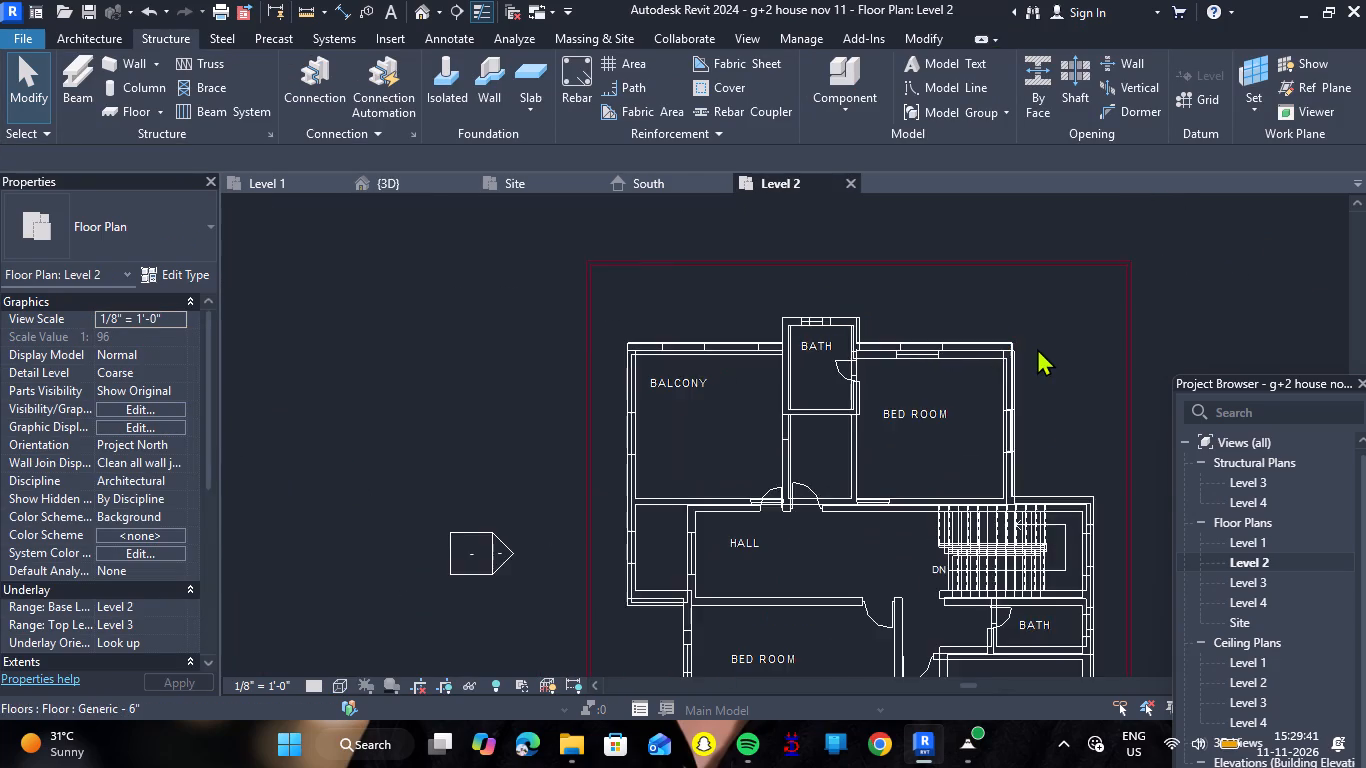
pyautogui.scroll(6, 1037, 348)
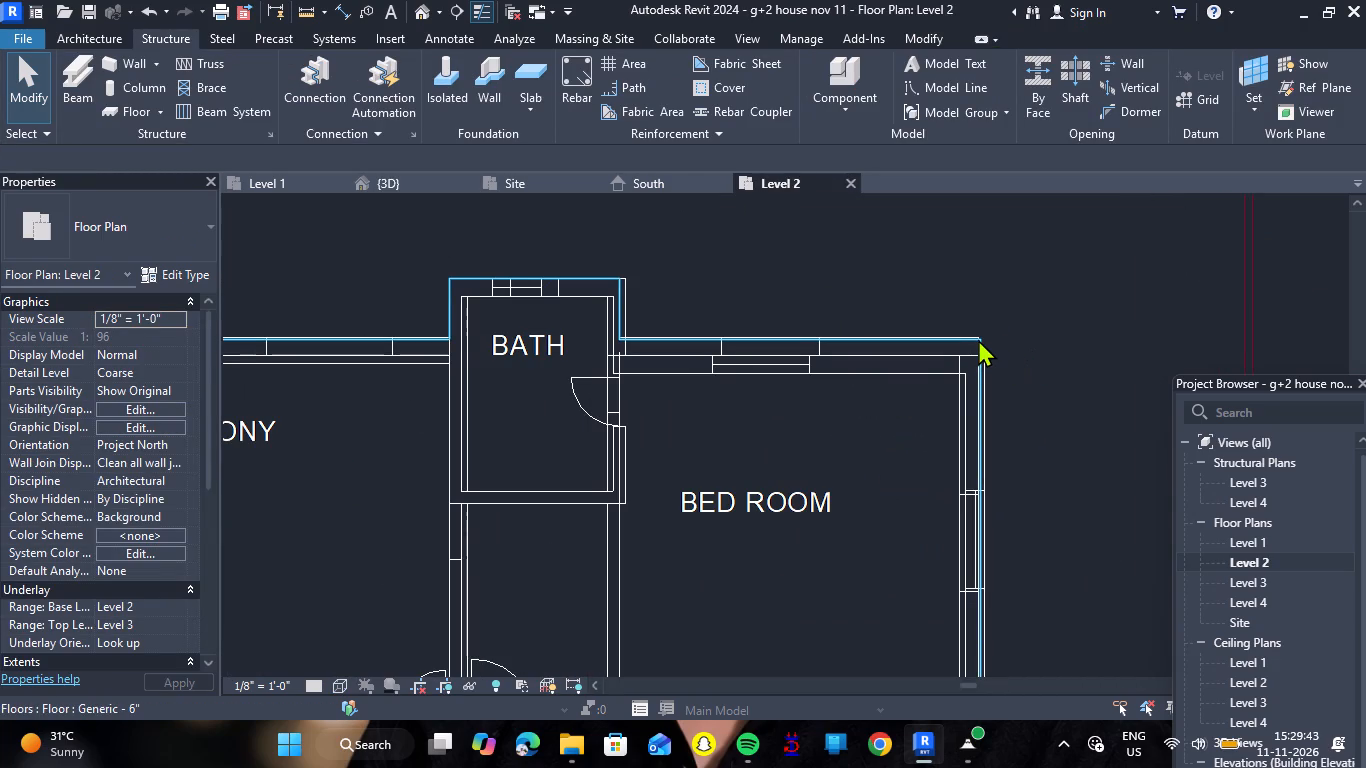
pyautogui.click(978, 339)
pyautogui.scroll(-5, 978, 339)
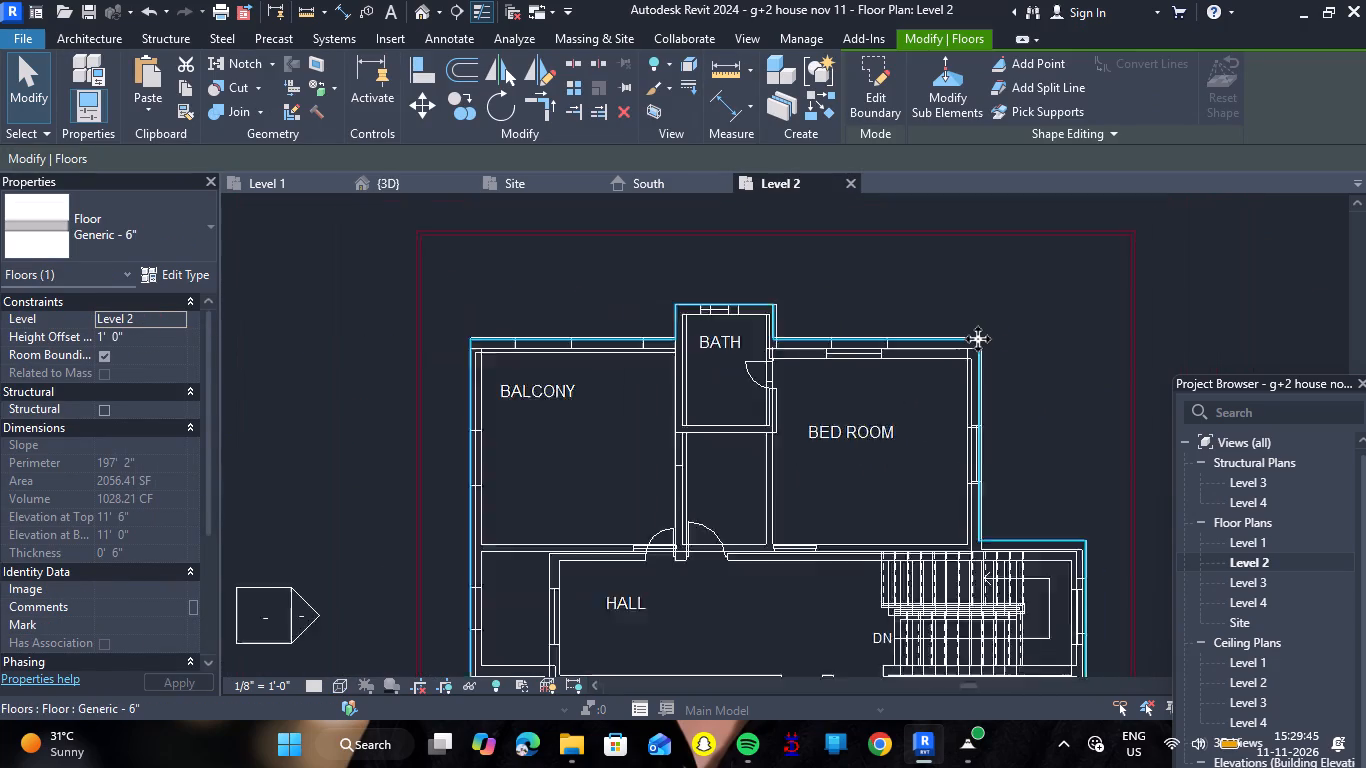
pyautogui.scroll(-5, 978, 339)
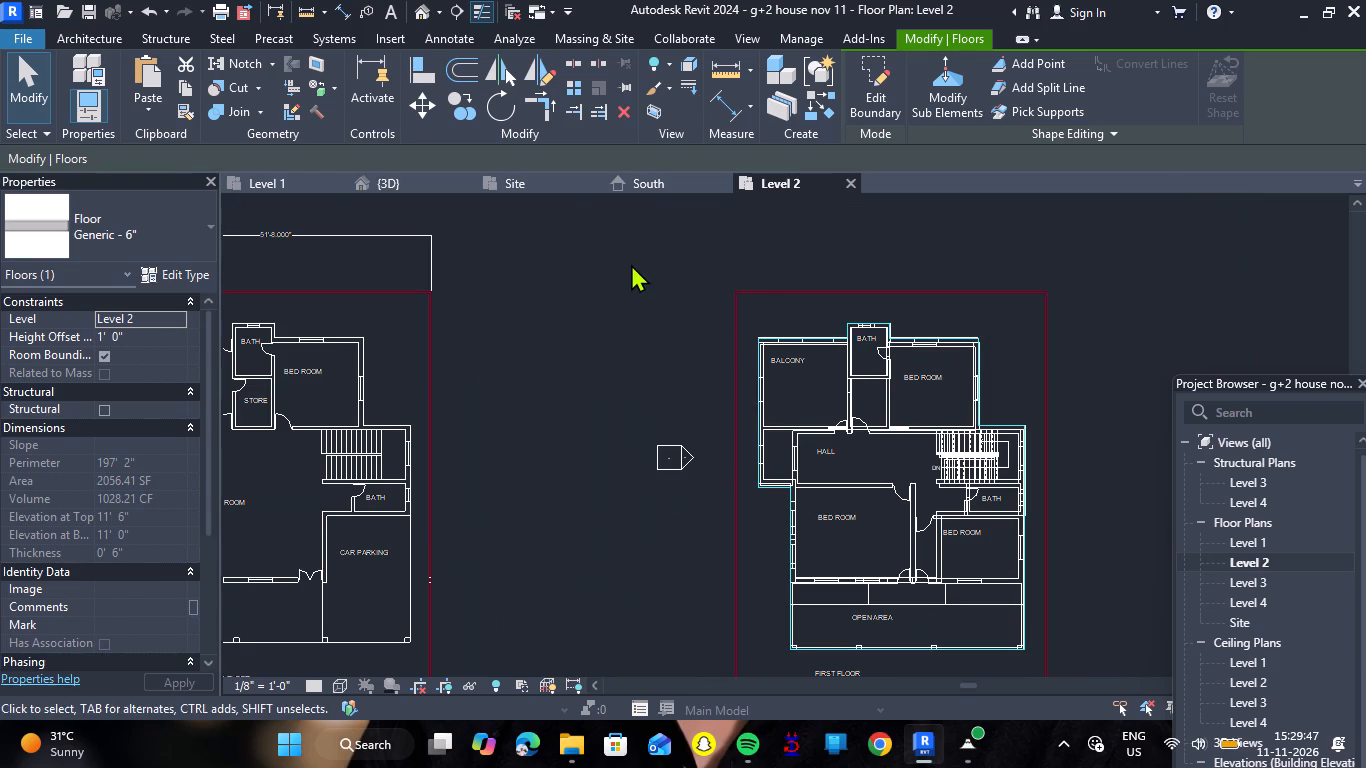
pyautogui.click(390, 167)
pyautogui.click(390, 174)
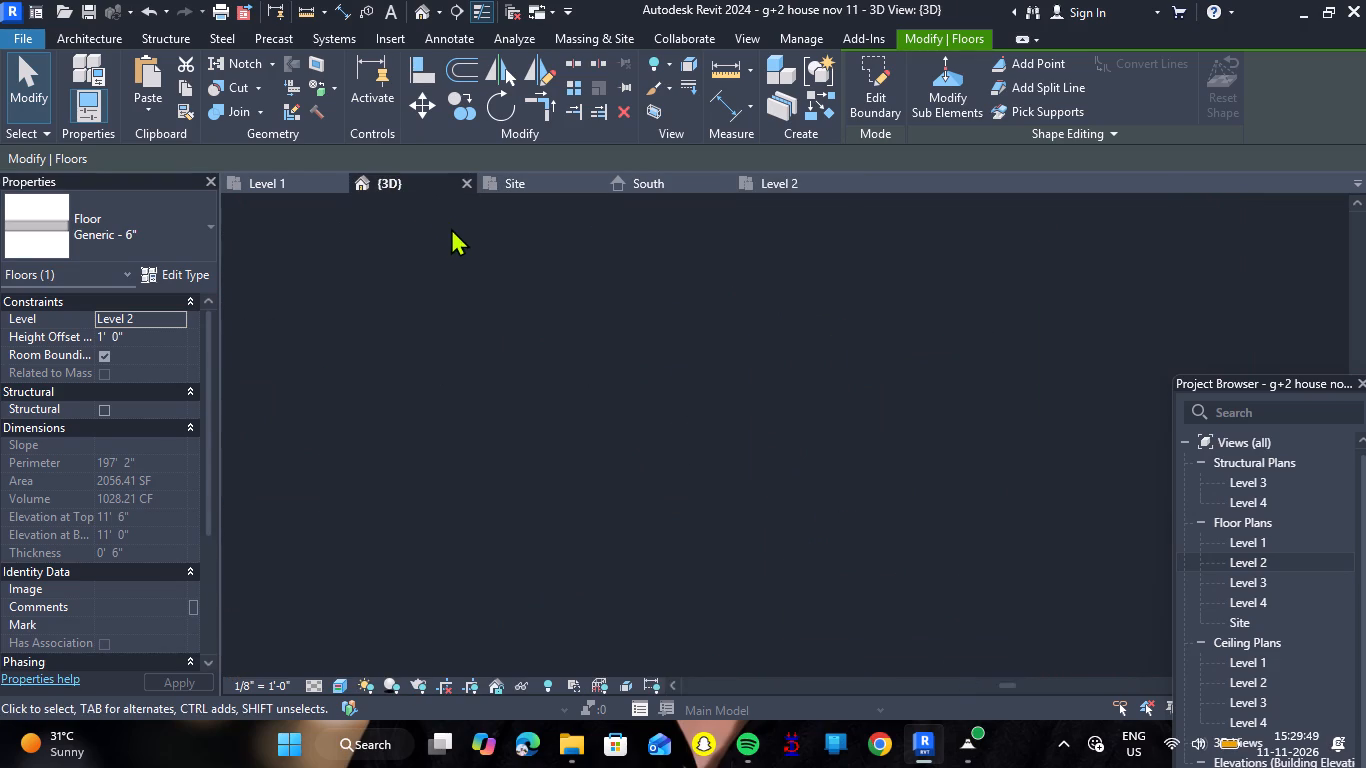
pyautogui.scroll(5, 632, 509)
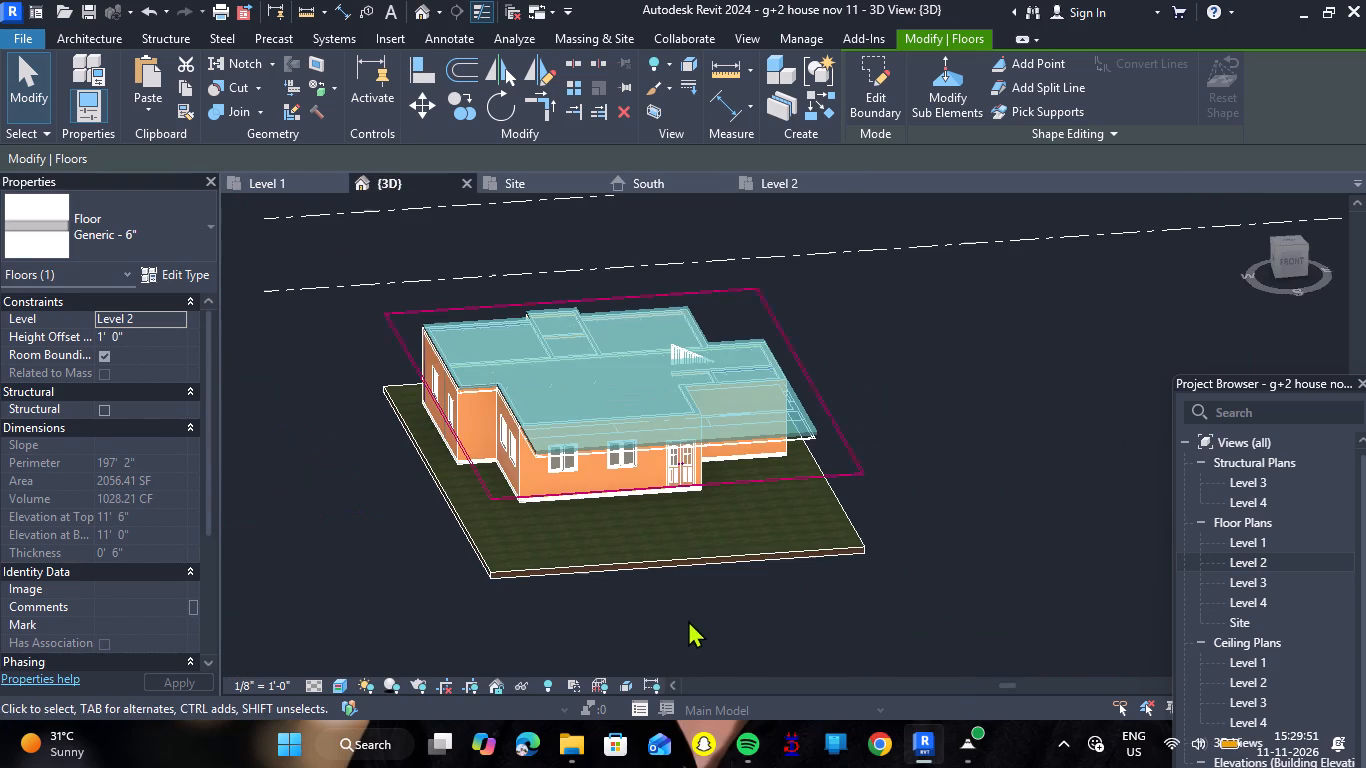
pyautogui.press('Escape')
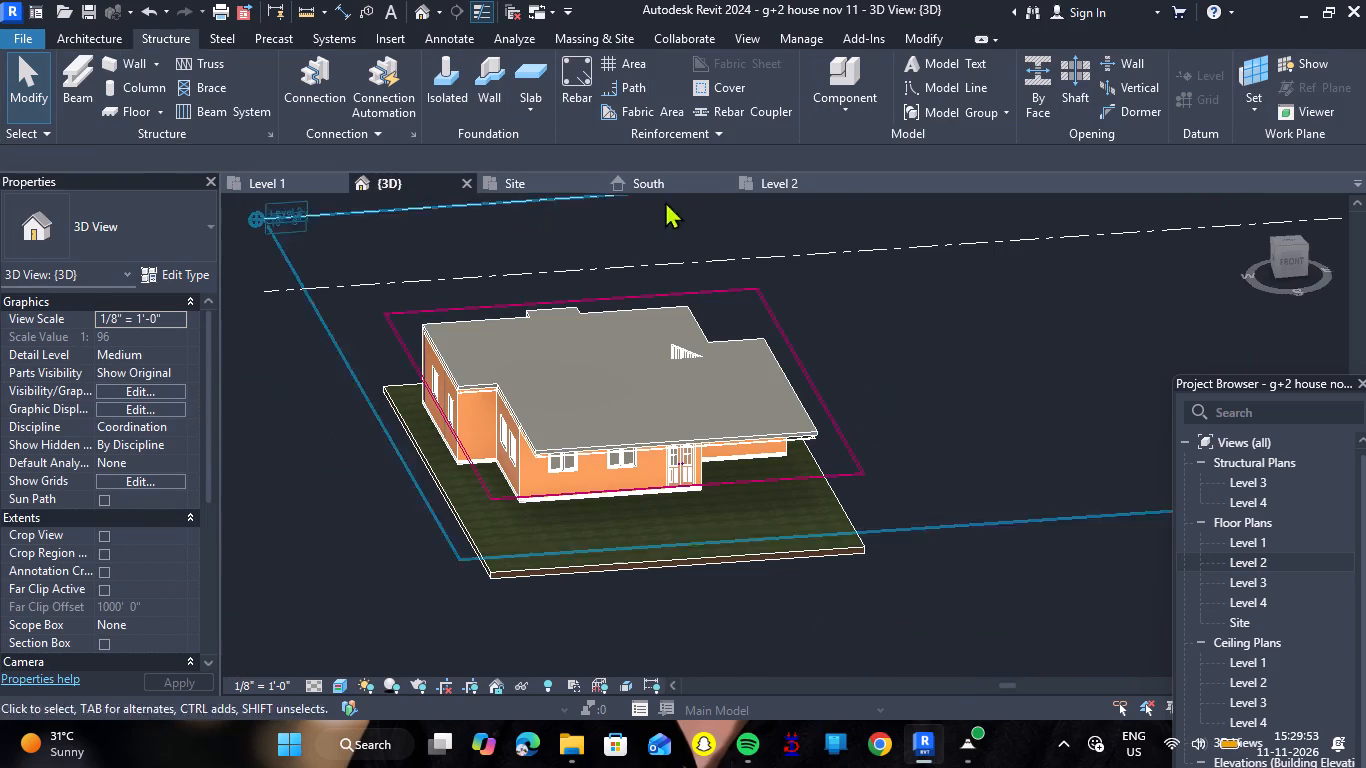
# Examine the first-floor layout in the Level 2 floor plan around the bedrooms, bath and open area, including the slab edge.
pyautogui.click(783, 188)
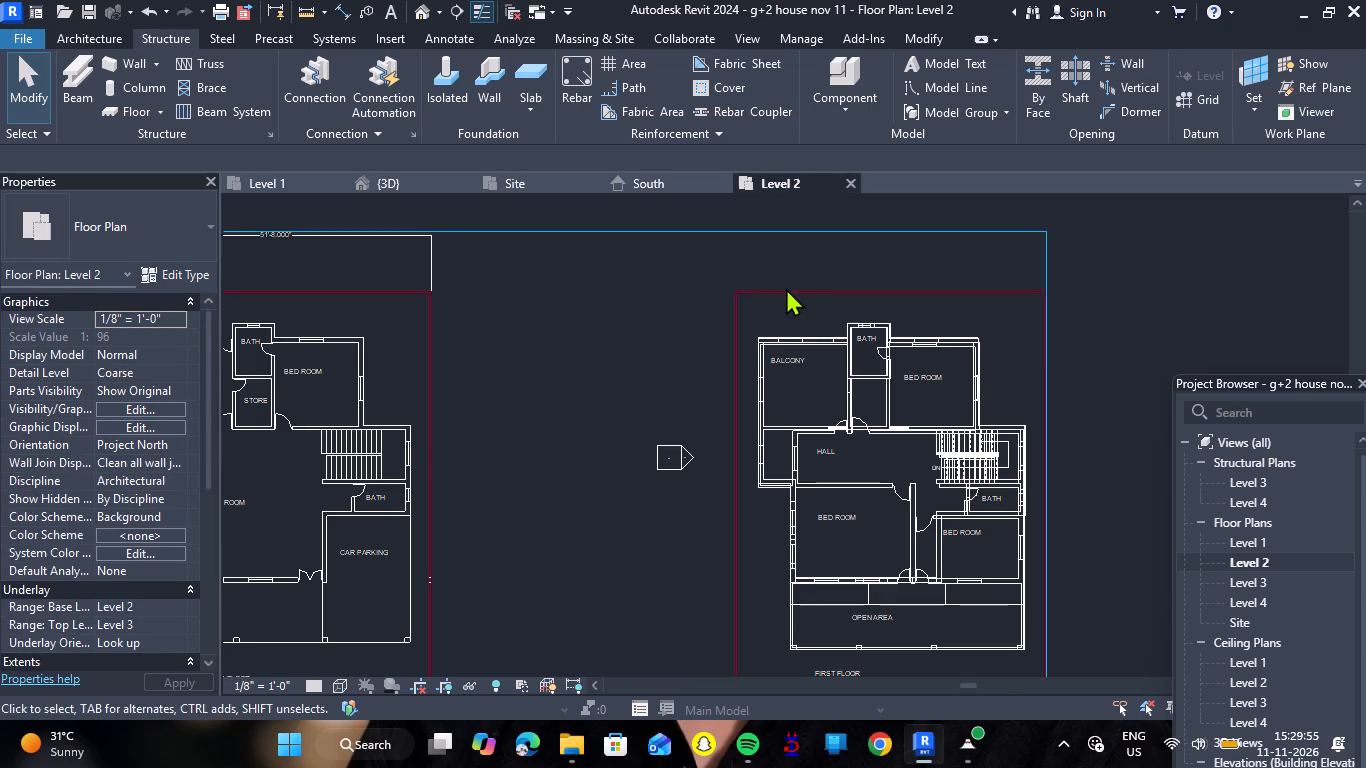
pyautogui.scroll(-4, 729, 241)
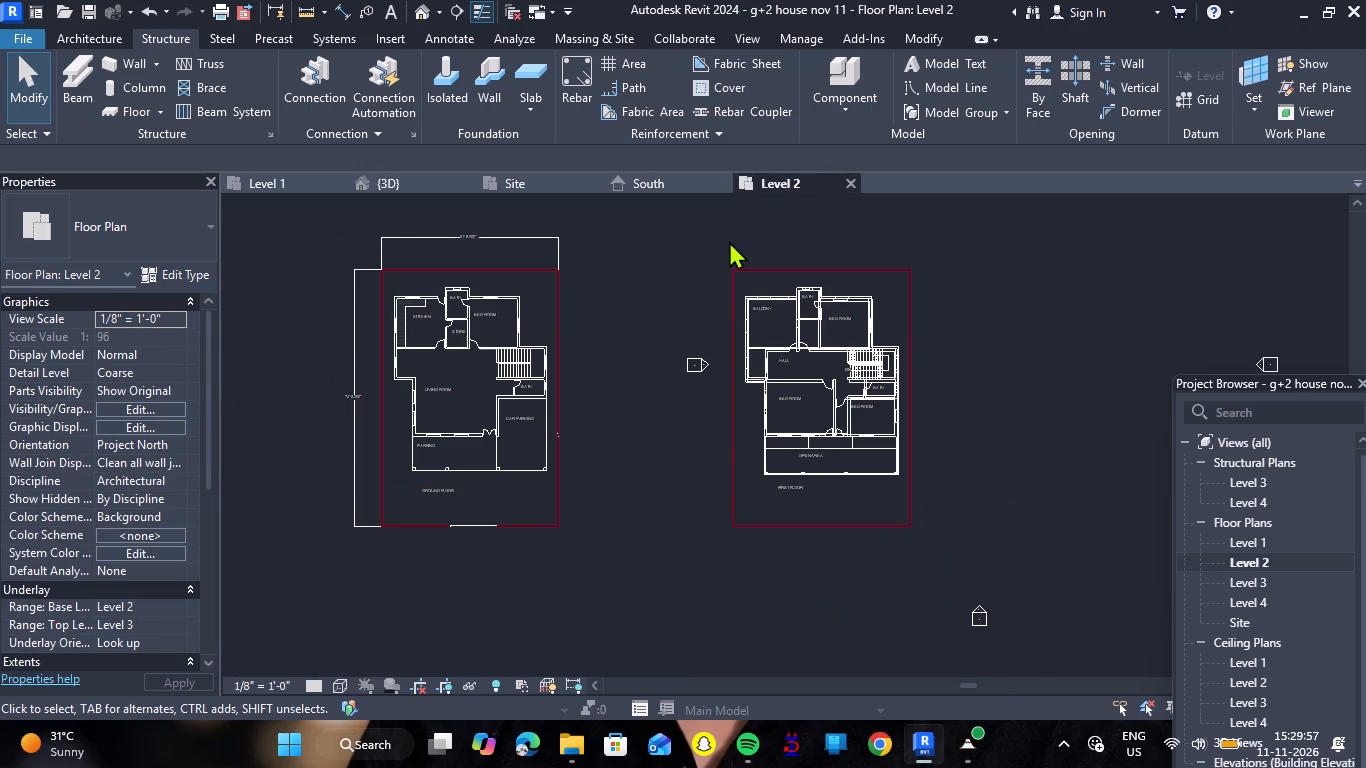
pyautogui.scroll(7, 868, 414)
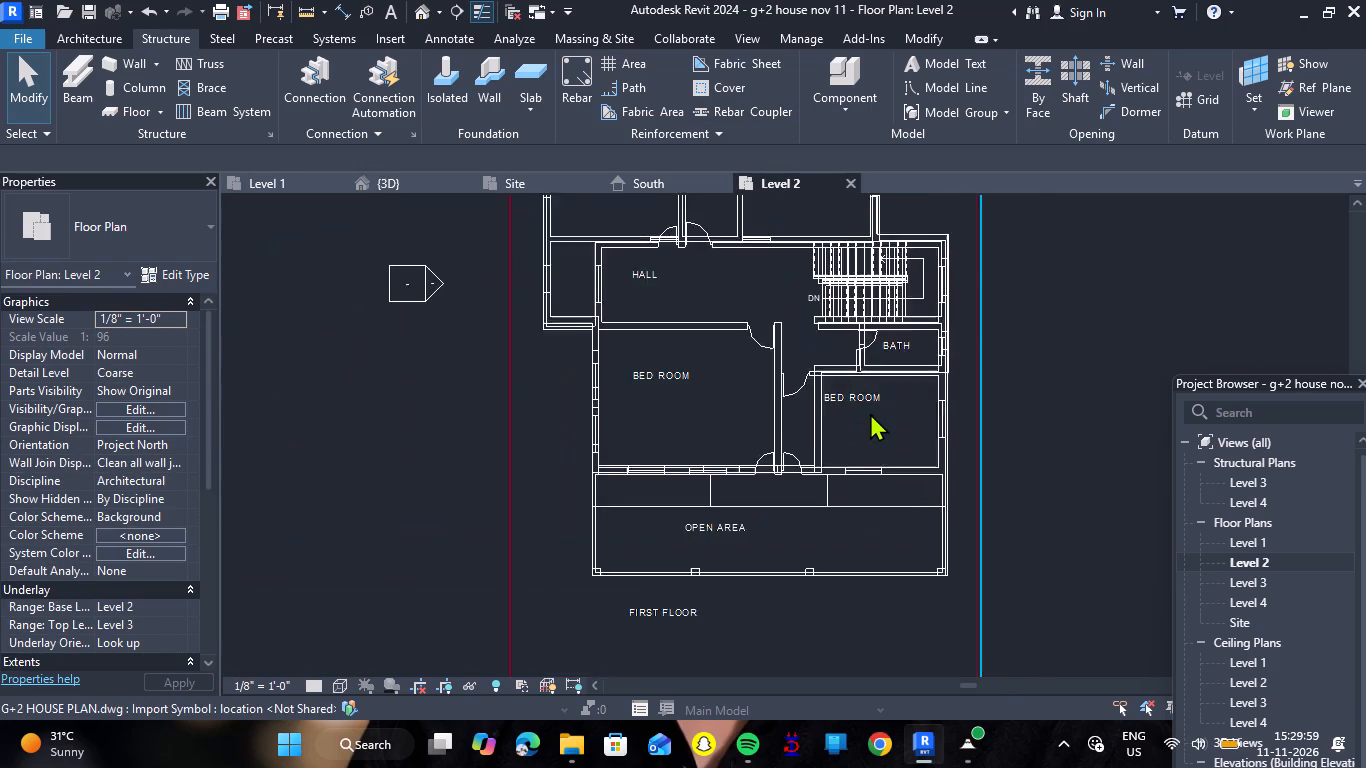
pyautogui.scroll(3, 870, 413)
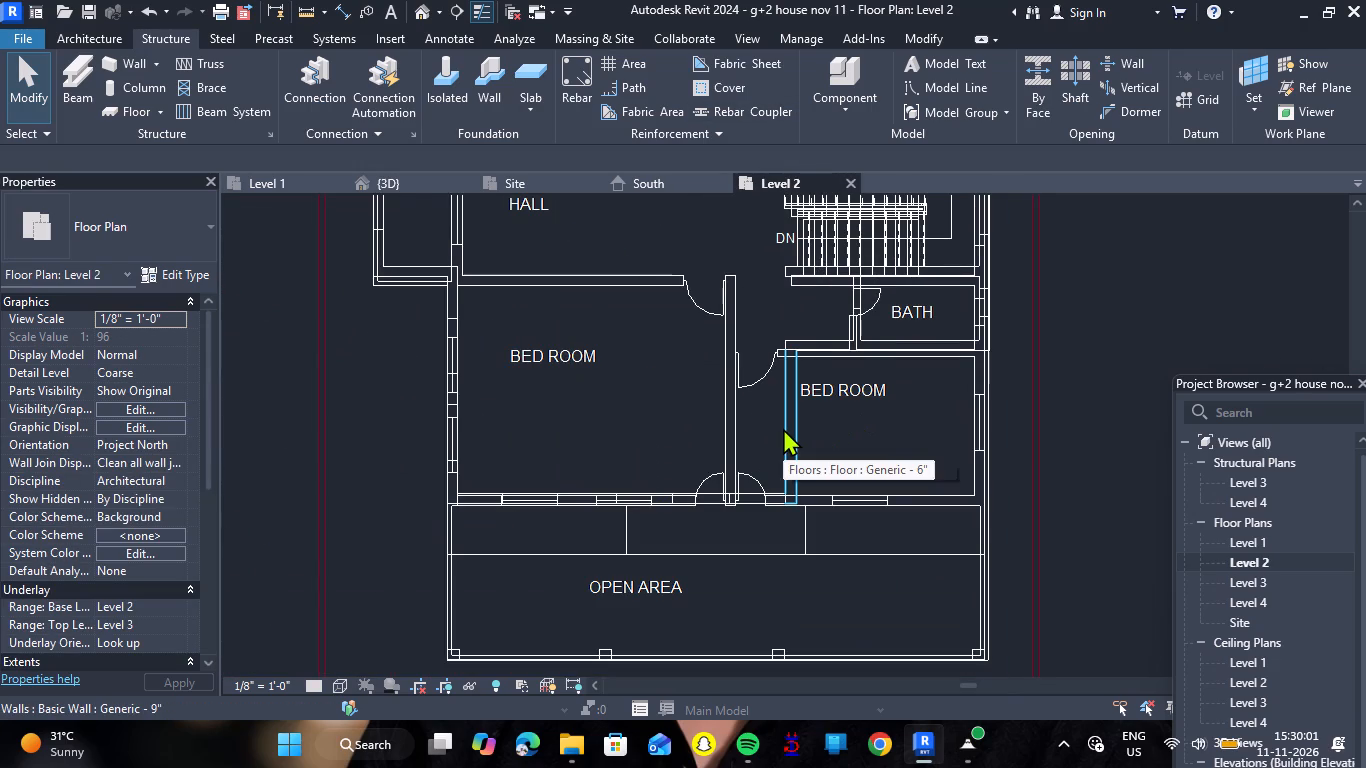
pyautogui.scroll(1, 783, 428)
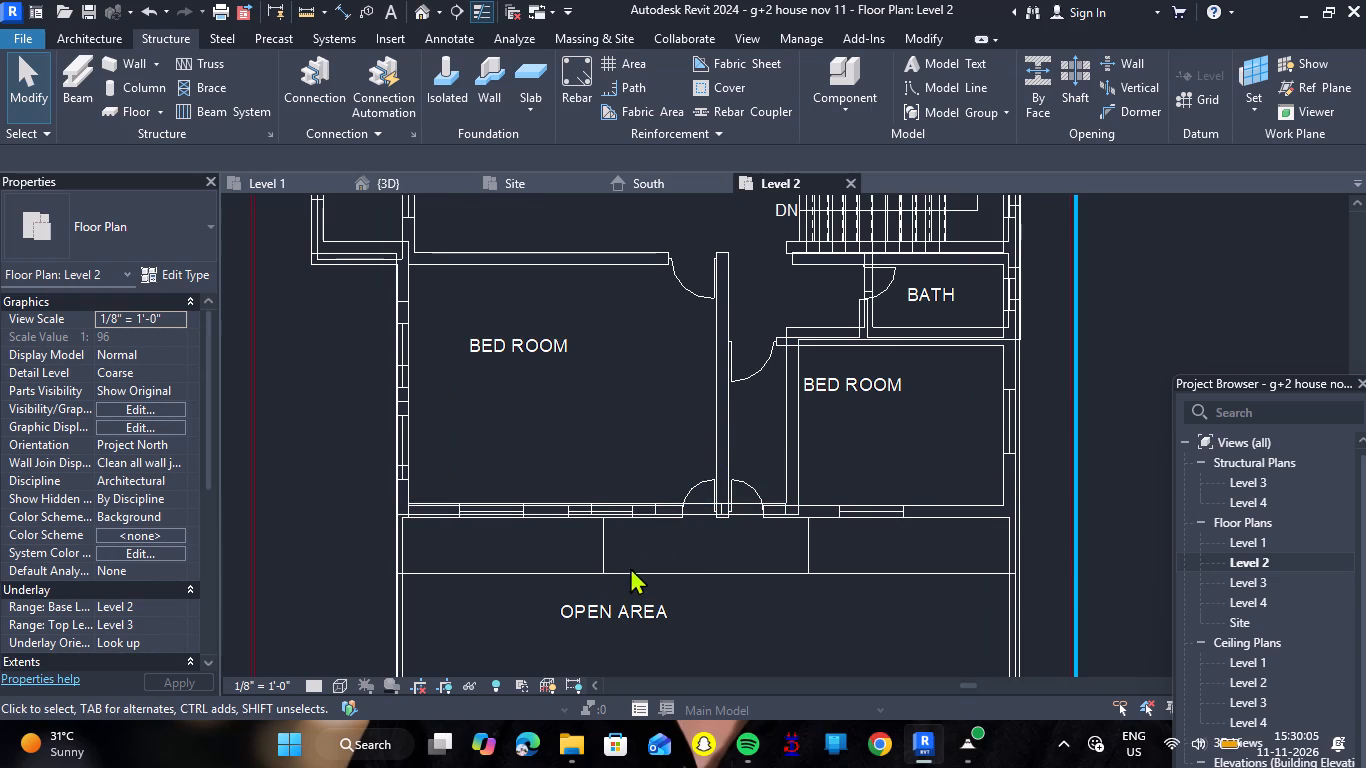
pyautogui.click(1012, 579)
pyautogui.scroll(-3, 1035, 527)
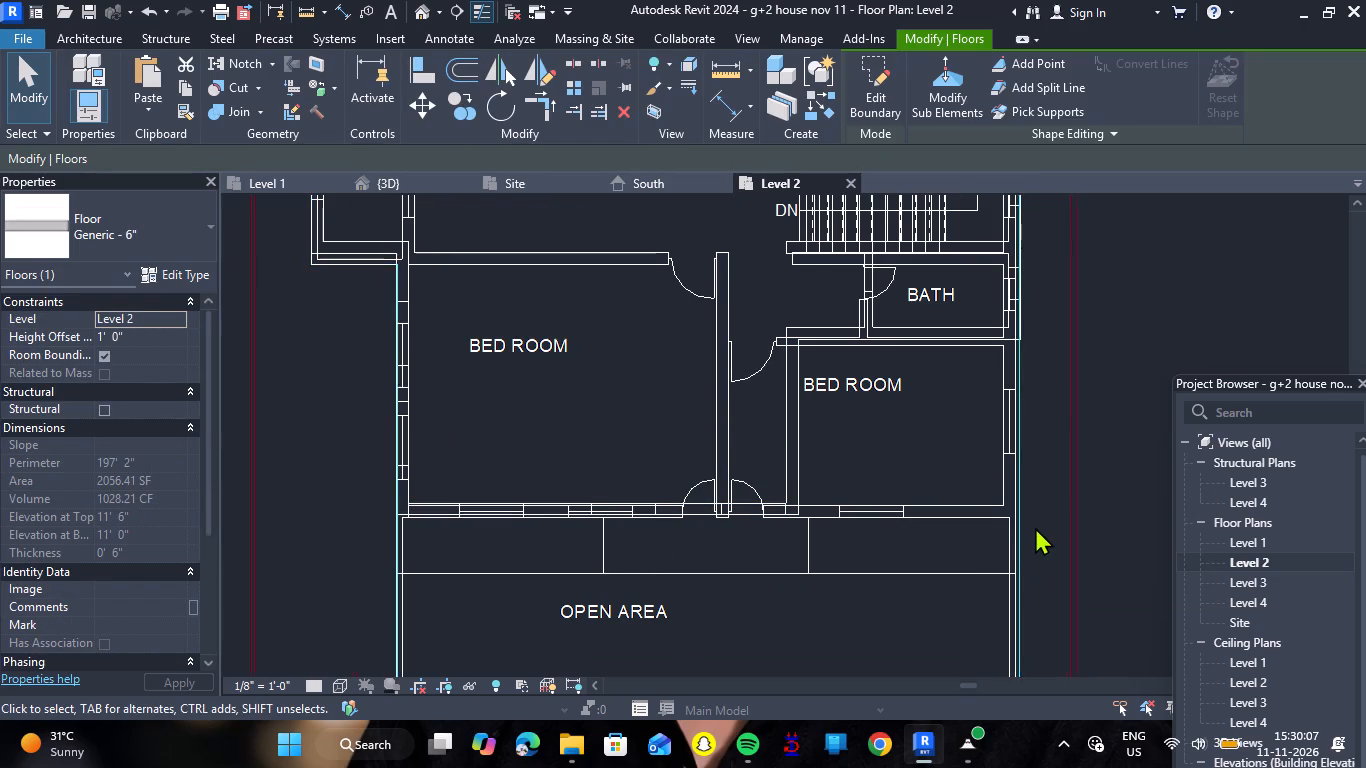
pyautogui.scroll(-2, 1035, 527)
pyautogui.press('Escape')
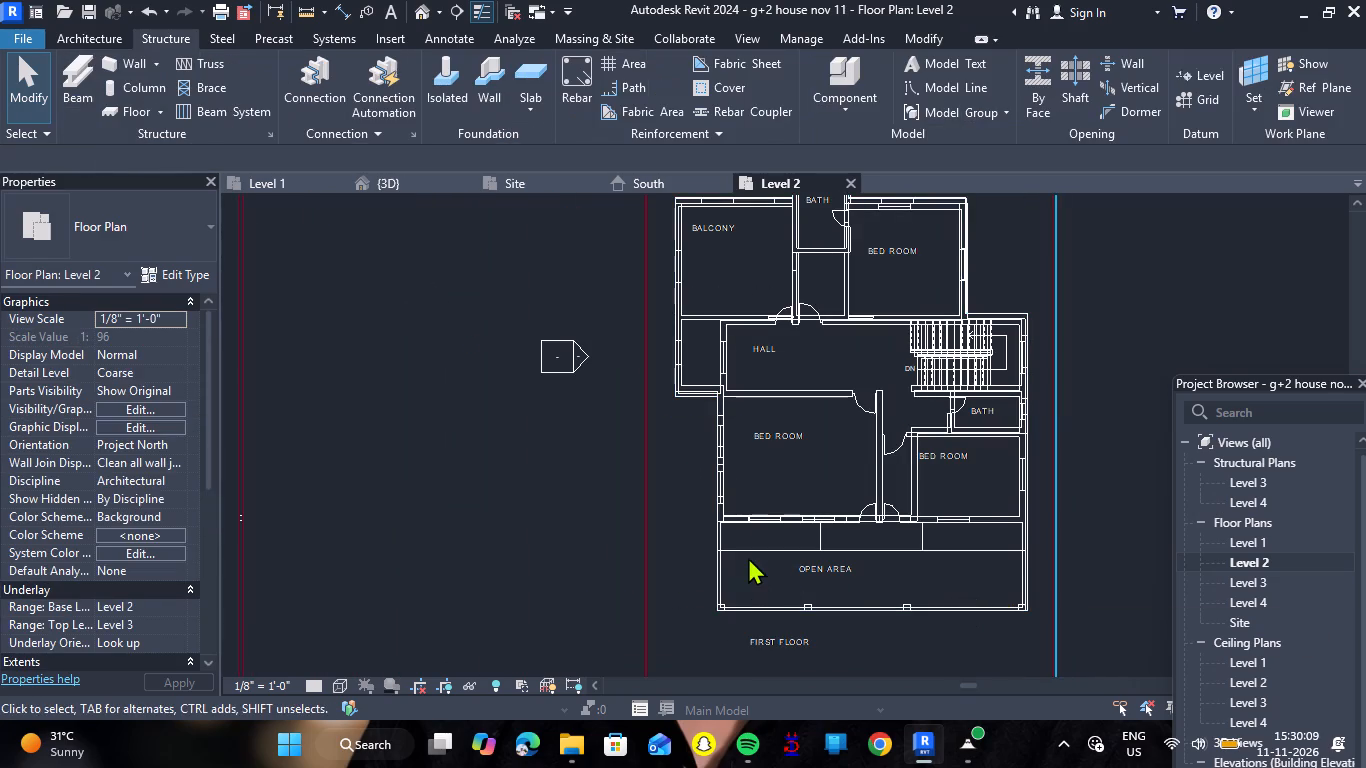
pyautogui.scroll(5, 748, 557)
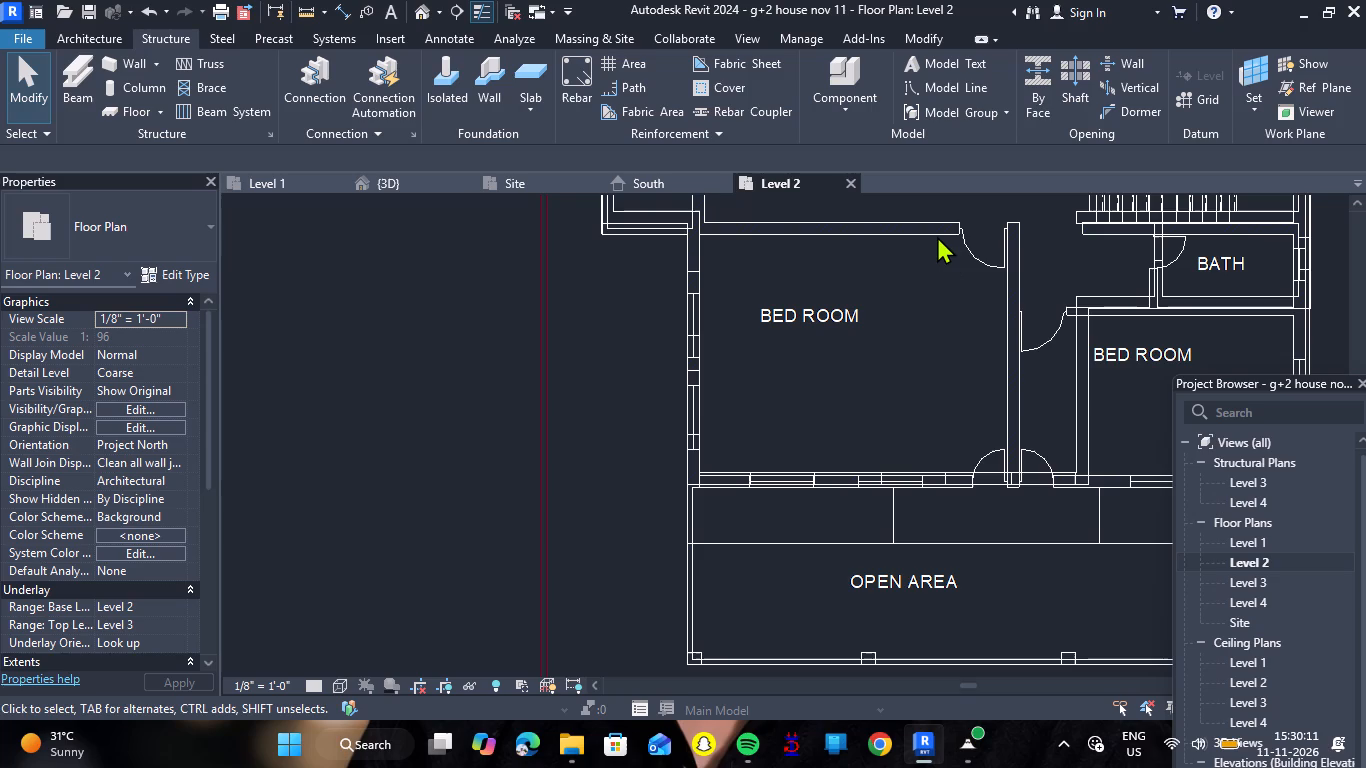
# Move the imported G+2 HOUSE PLAN.dwg straight down in the Level 2 floor plan, clear of the modelled house.
pyautogui.click(936, 221)
pyautogui.scroll(-5, 924, 367)
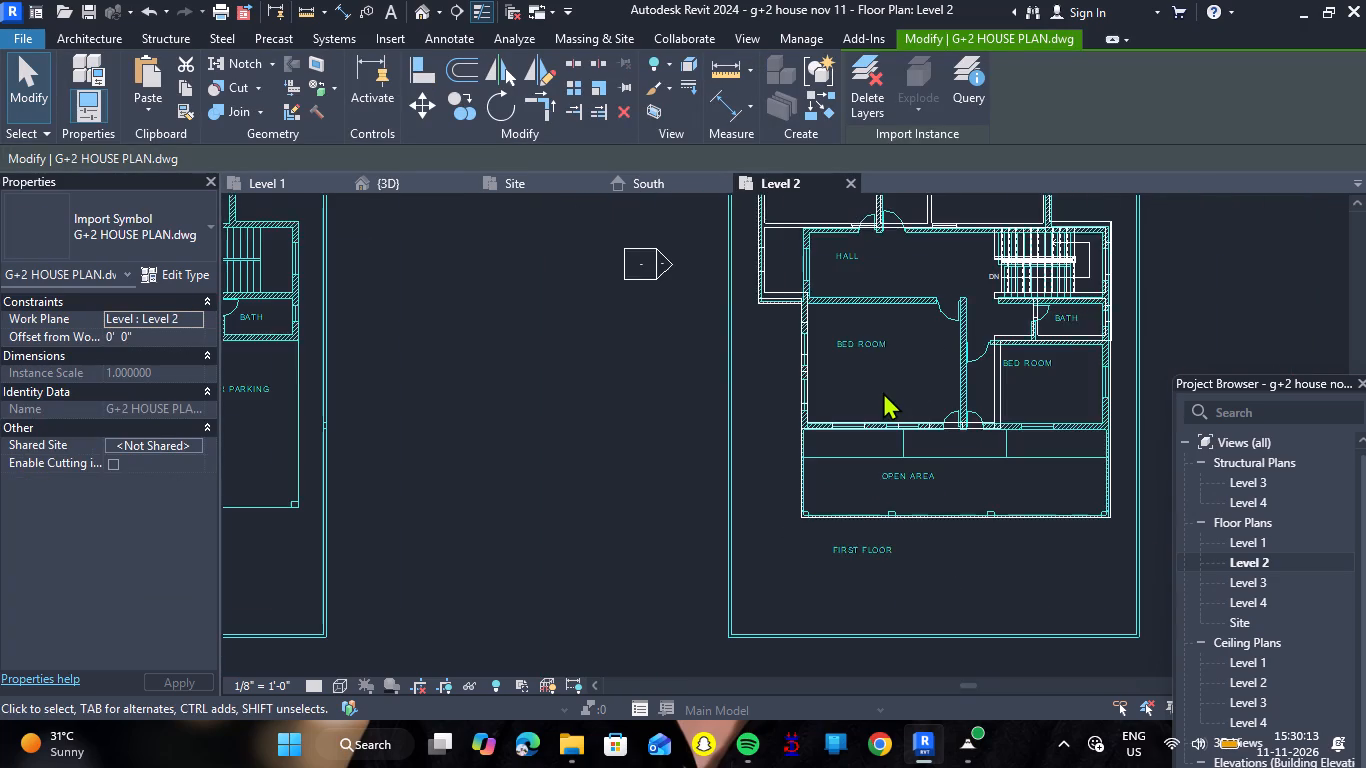
pyautogui.scroll(-4, 883, 392)
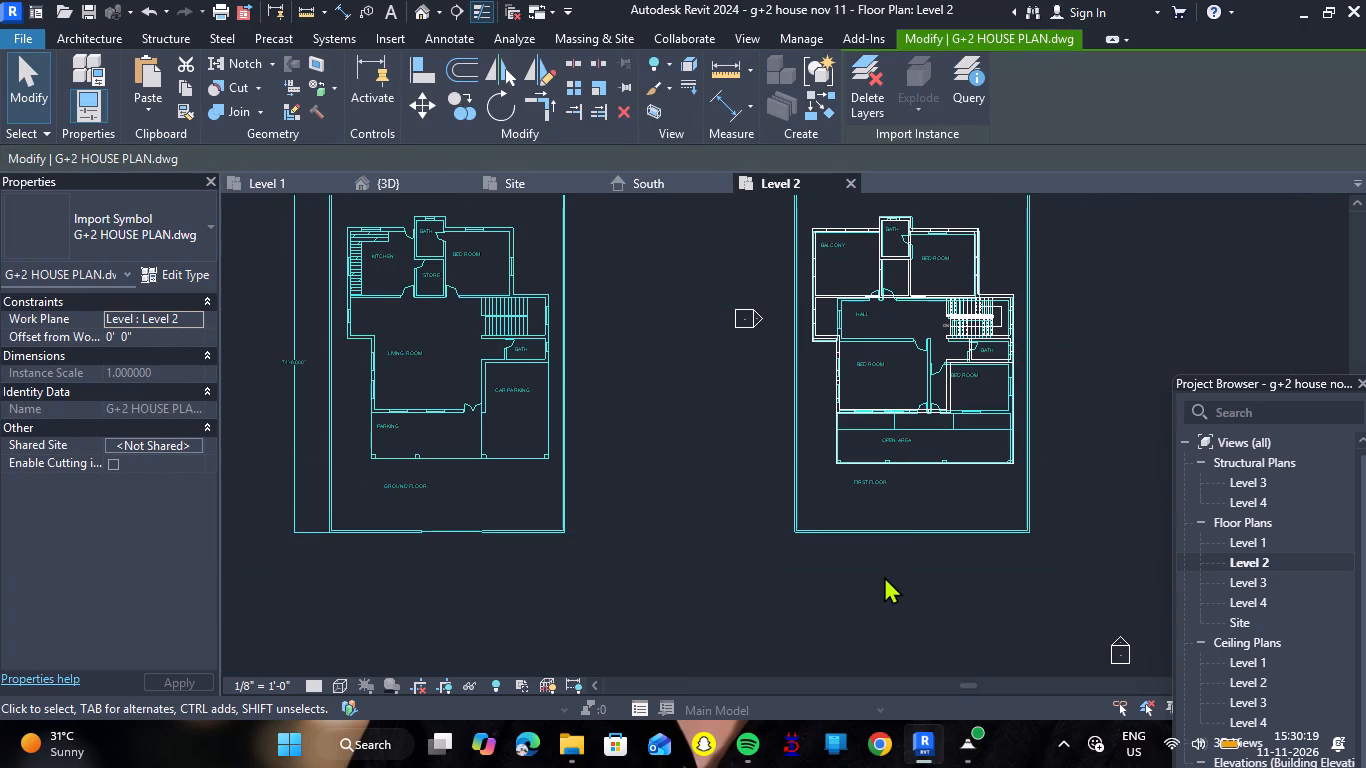
pyautogui.scroll(-4, 789, 522)
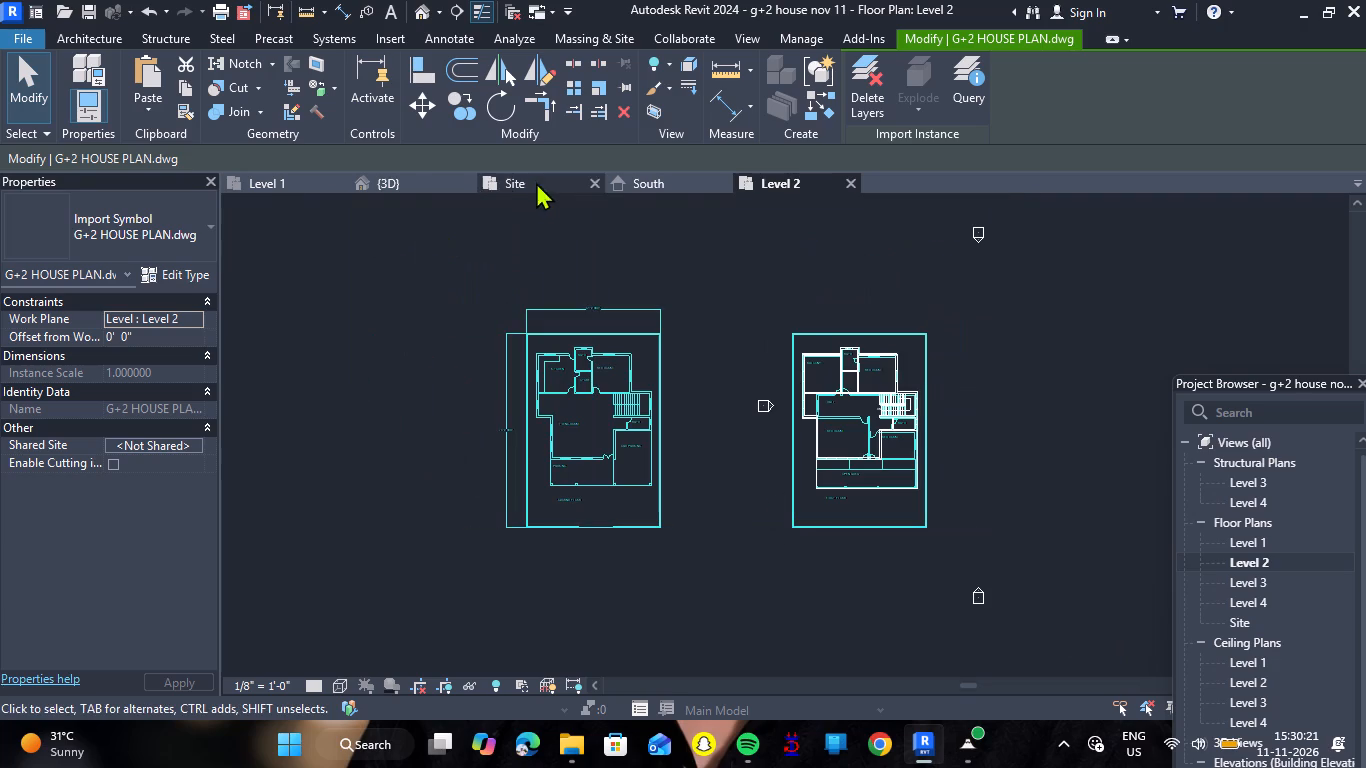
pyautogui.click(416, 109)
pyautogui.click(528, 338)
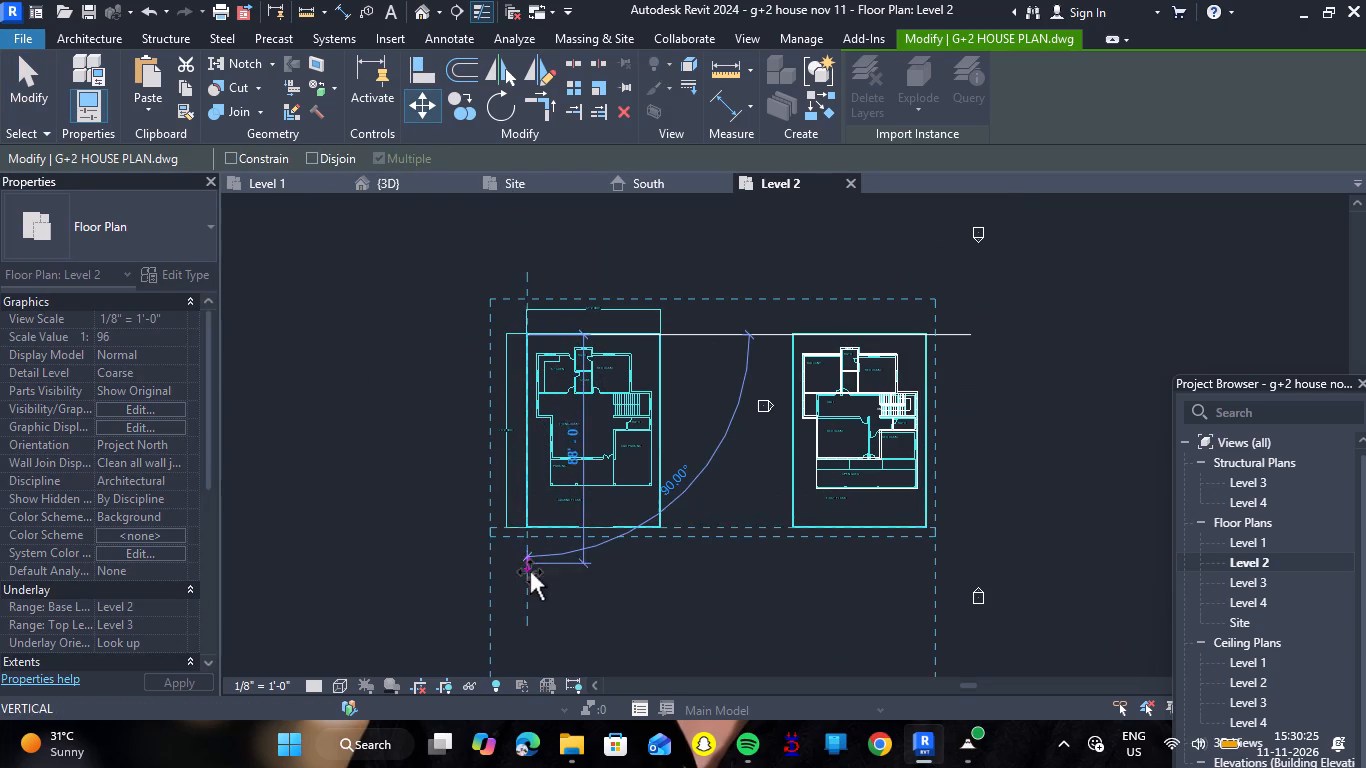
pyautogui.click(530, 587)
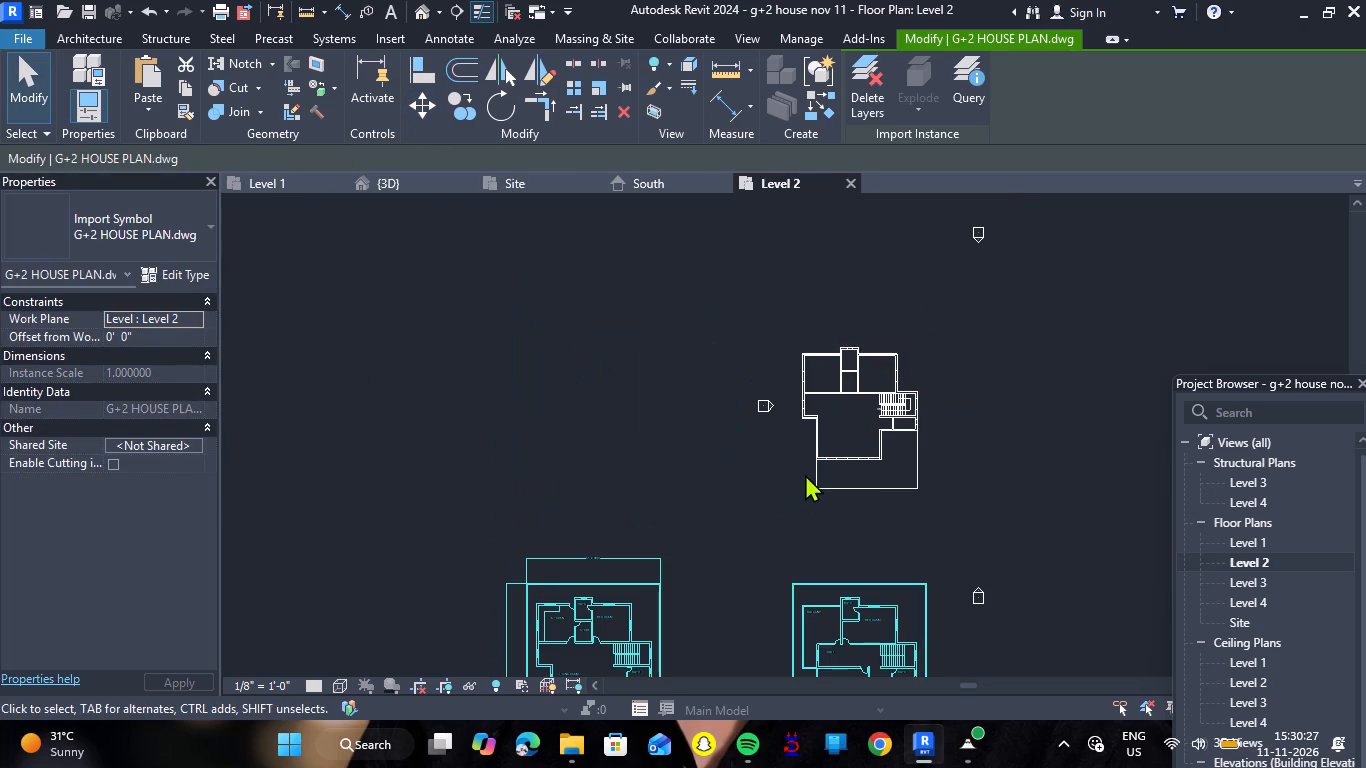
pyautogui.press('Escape')
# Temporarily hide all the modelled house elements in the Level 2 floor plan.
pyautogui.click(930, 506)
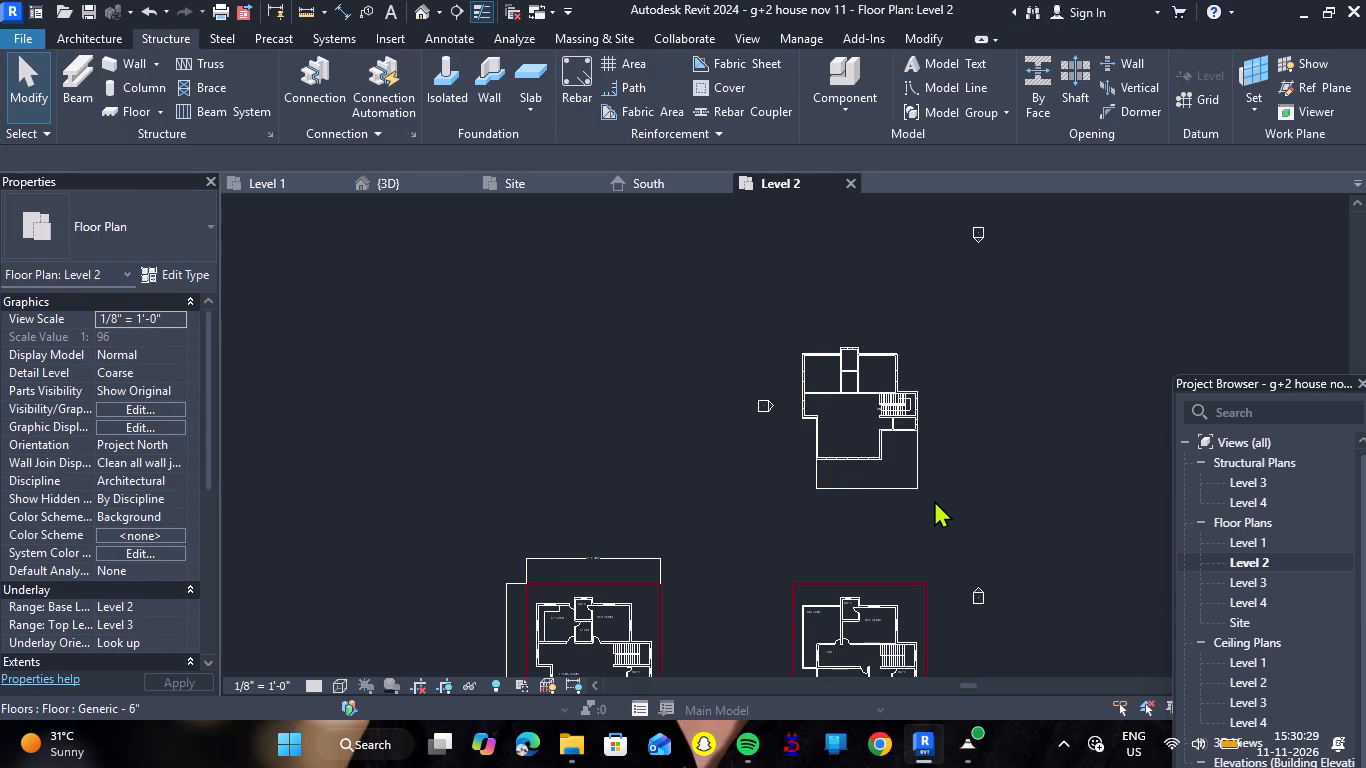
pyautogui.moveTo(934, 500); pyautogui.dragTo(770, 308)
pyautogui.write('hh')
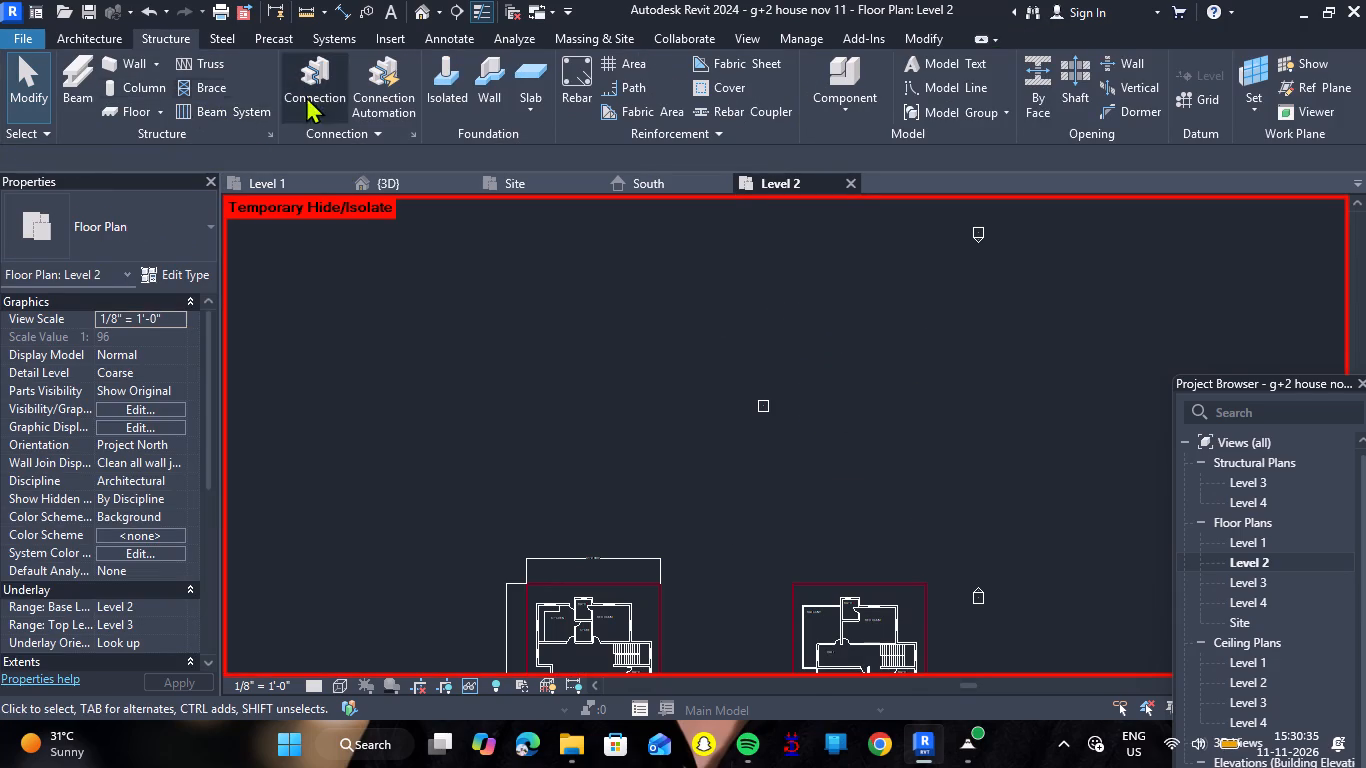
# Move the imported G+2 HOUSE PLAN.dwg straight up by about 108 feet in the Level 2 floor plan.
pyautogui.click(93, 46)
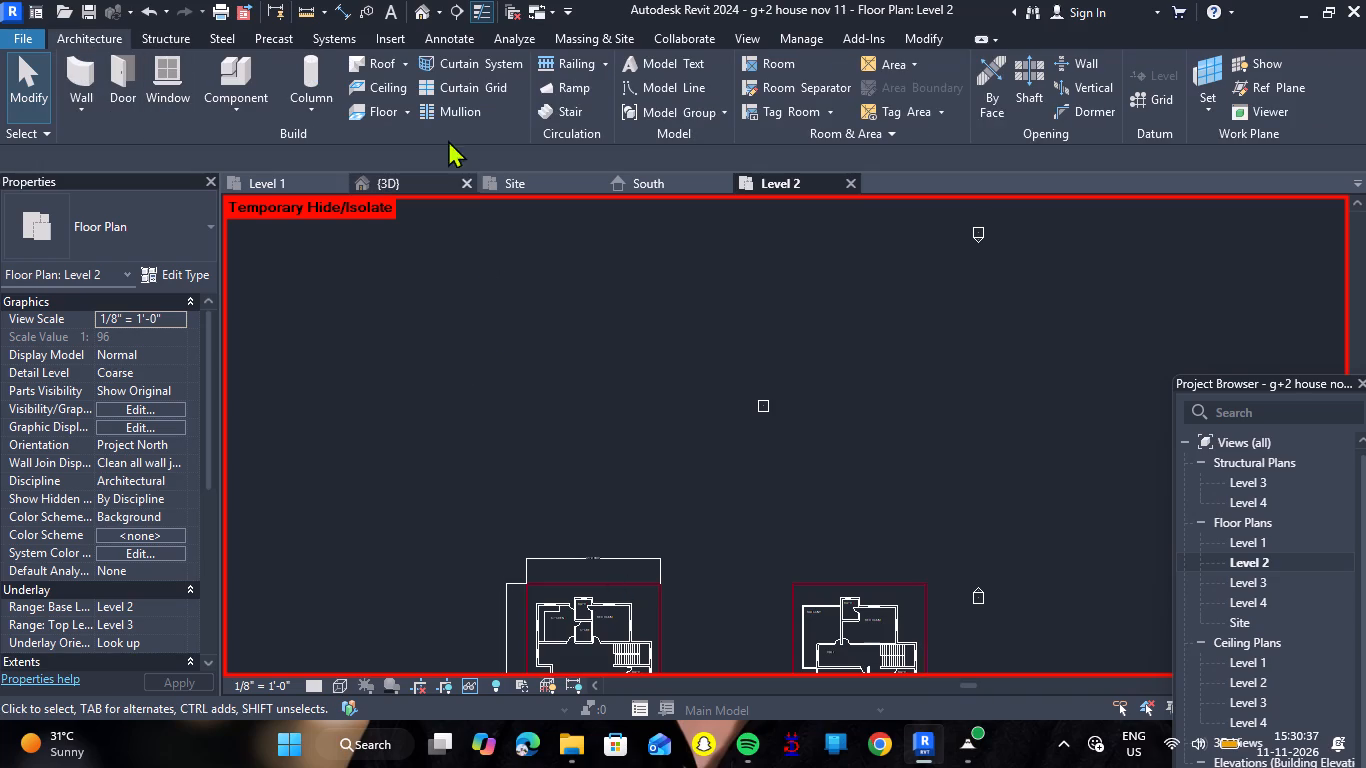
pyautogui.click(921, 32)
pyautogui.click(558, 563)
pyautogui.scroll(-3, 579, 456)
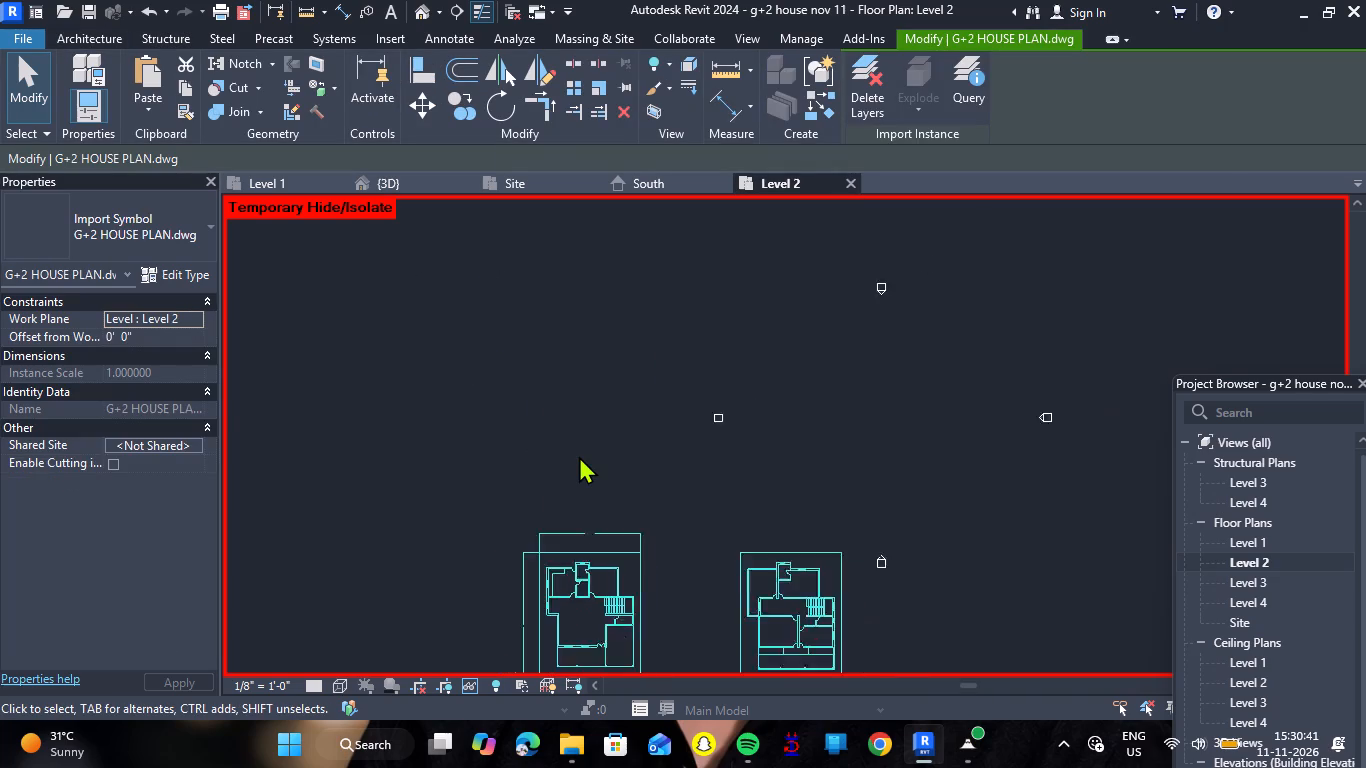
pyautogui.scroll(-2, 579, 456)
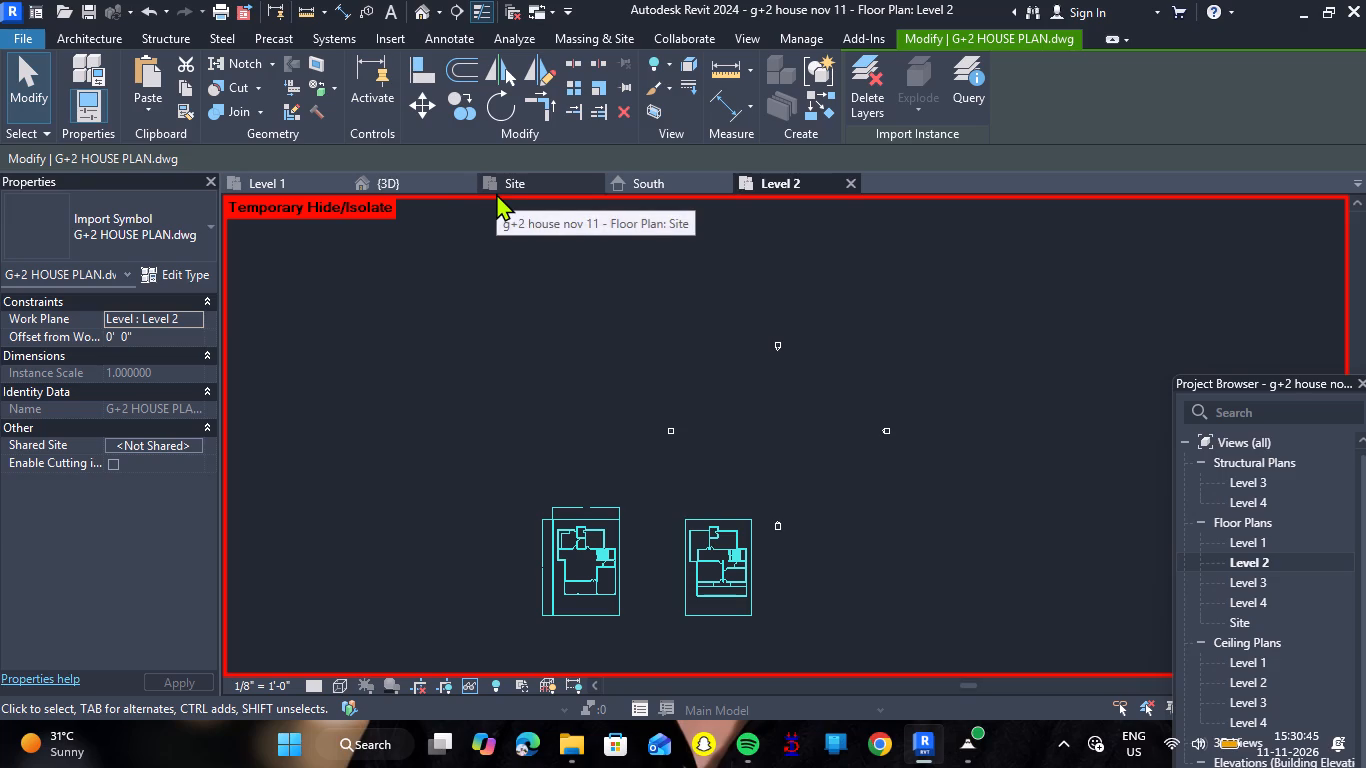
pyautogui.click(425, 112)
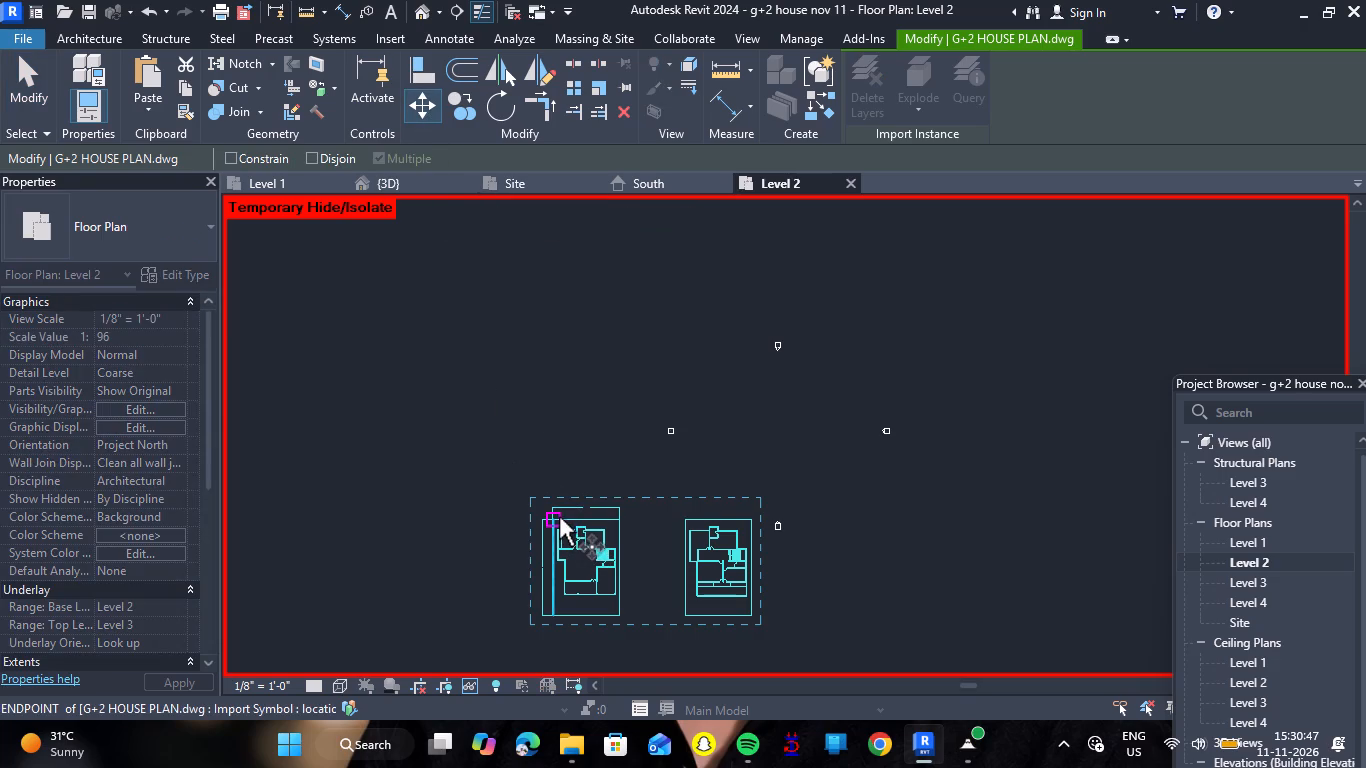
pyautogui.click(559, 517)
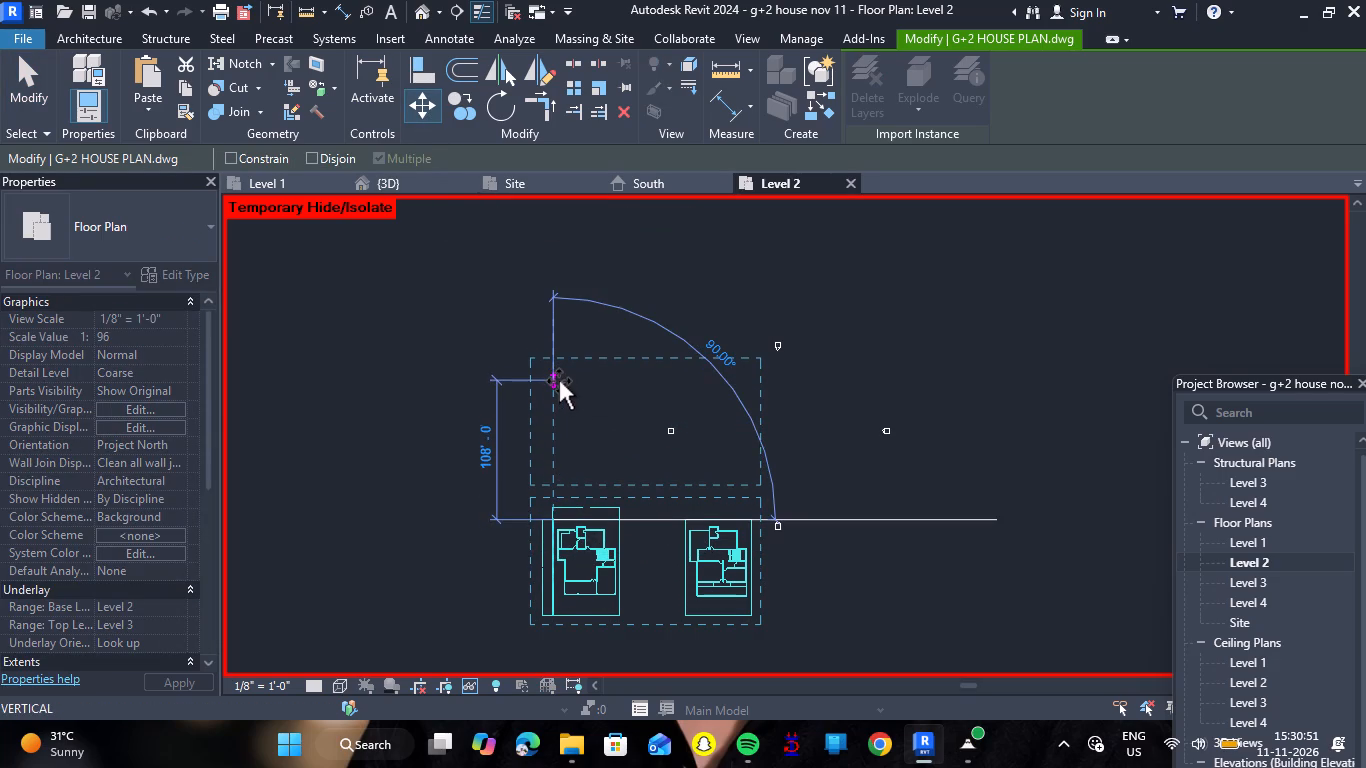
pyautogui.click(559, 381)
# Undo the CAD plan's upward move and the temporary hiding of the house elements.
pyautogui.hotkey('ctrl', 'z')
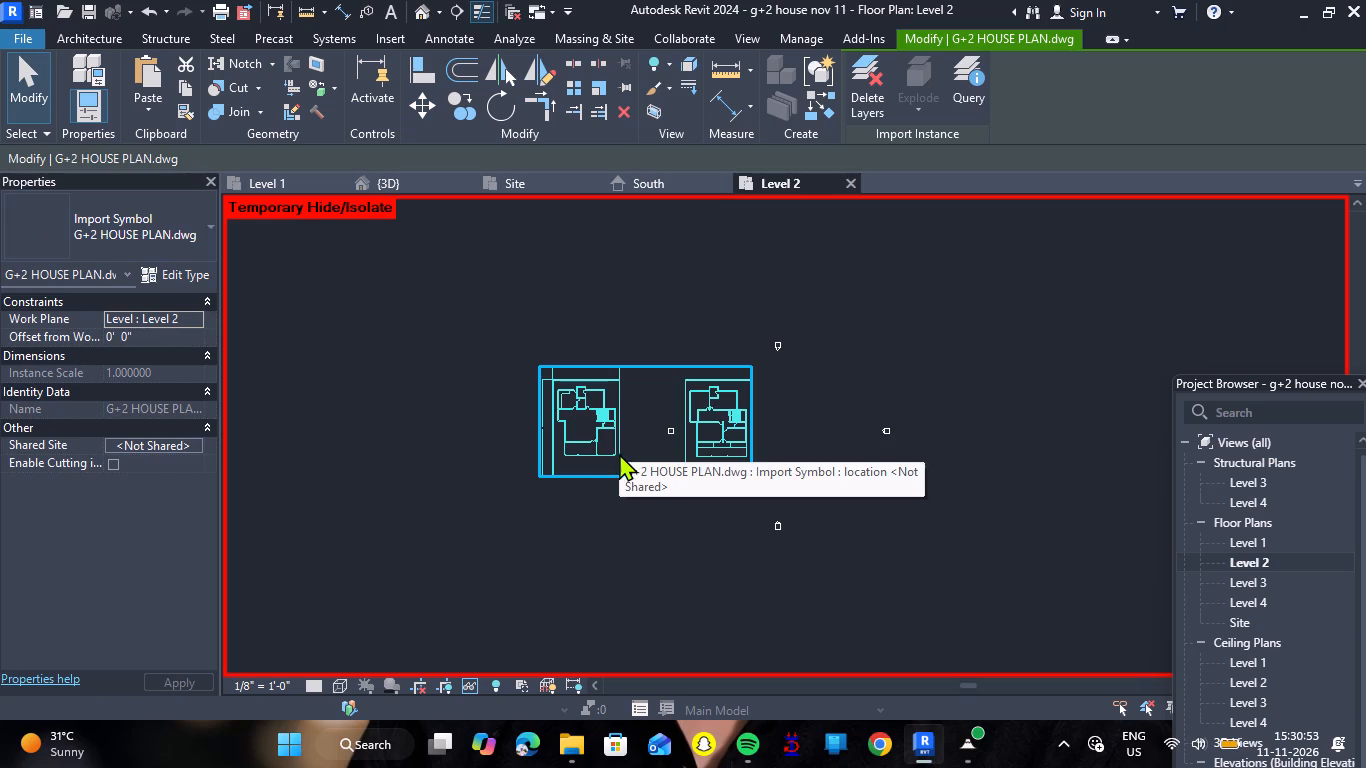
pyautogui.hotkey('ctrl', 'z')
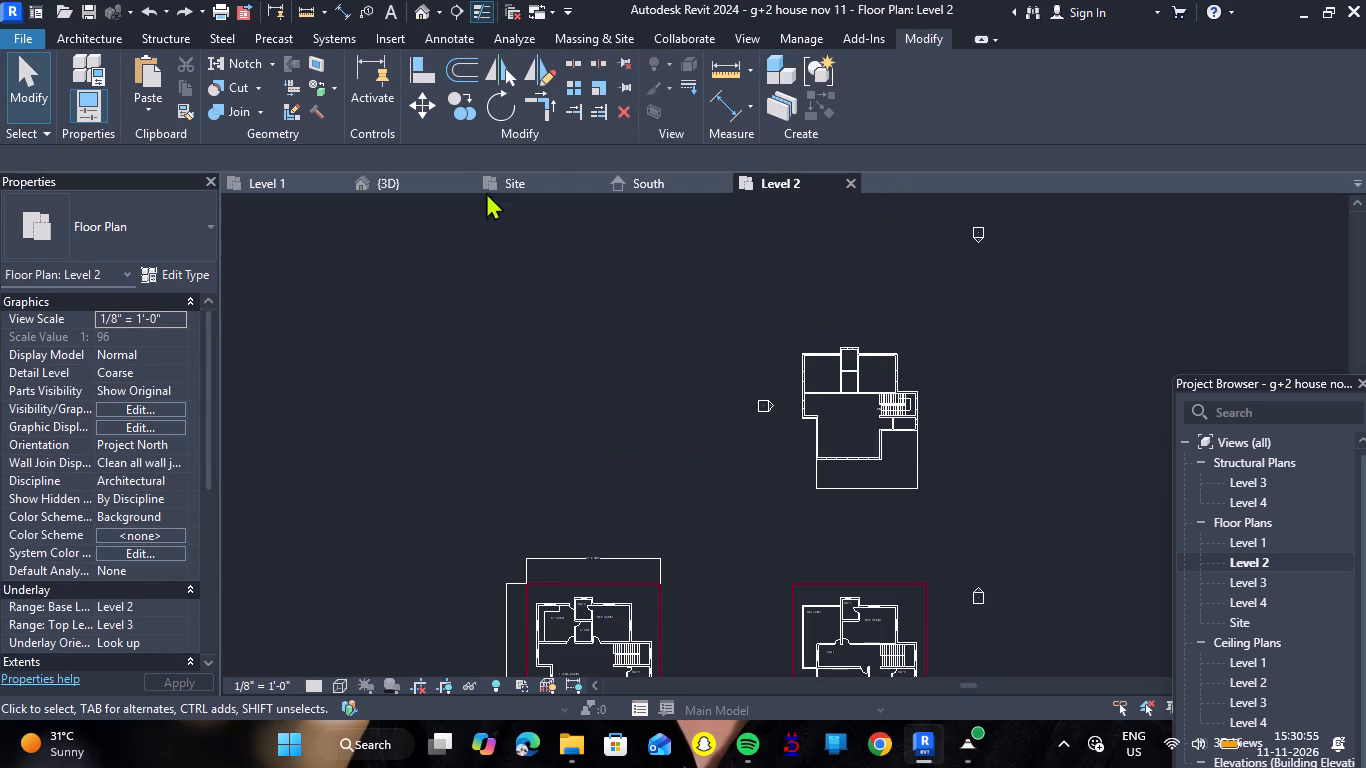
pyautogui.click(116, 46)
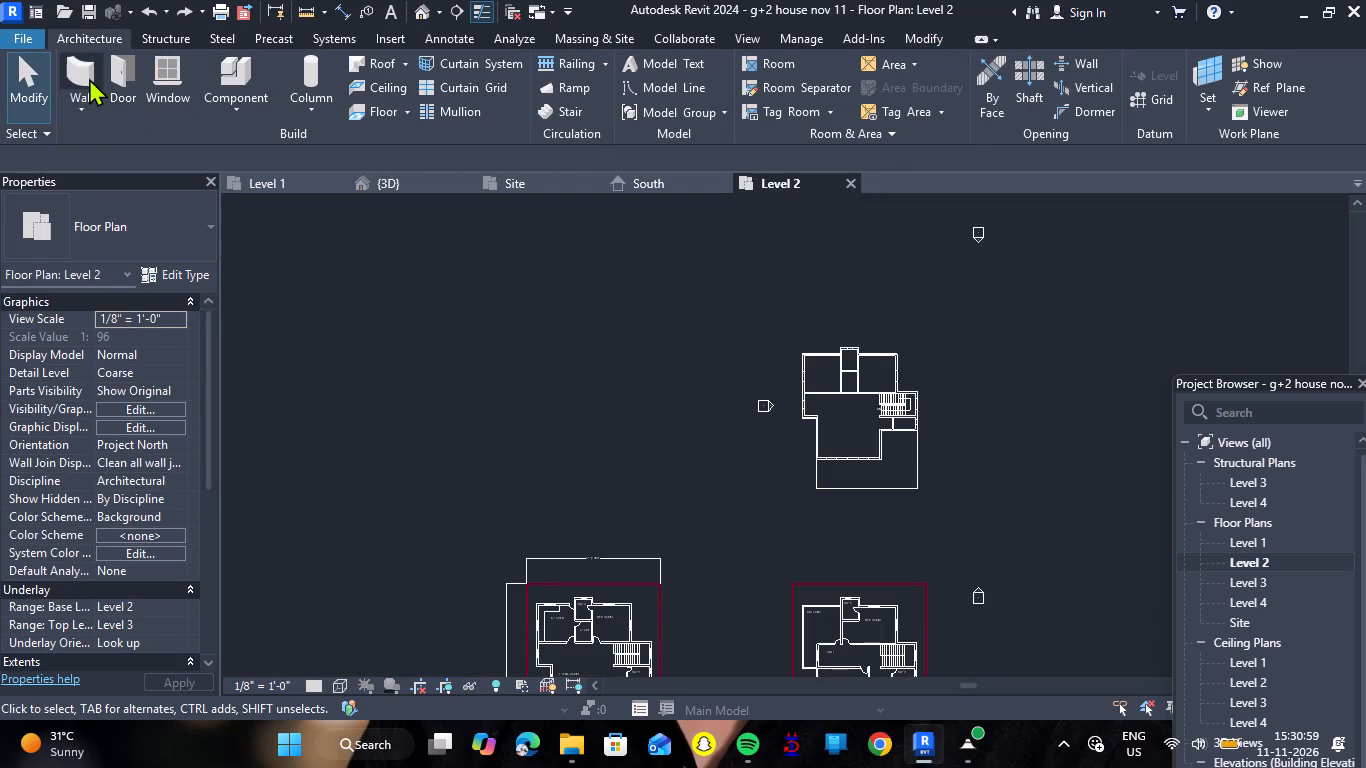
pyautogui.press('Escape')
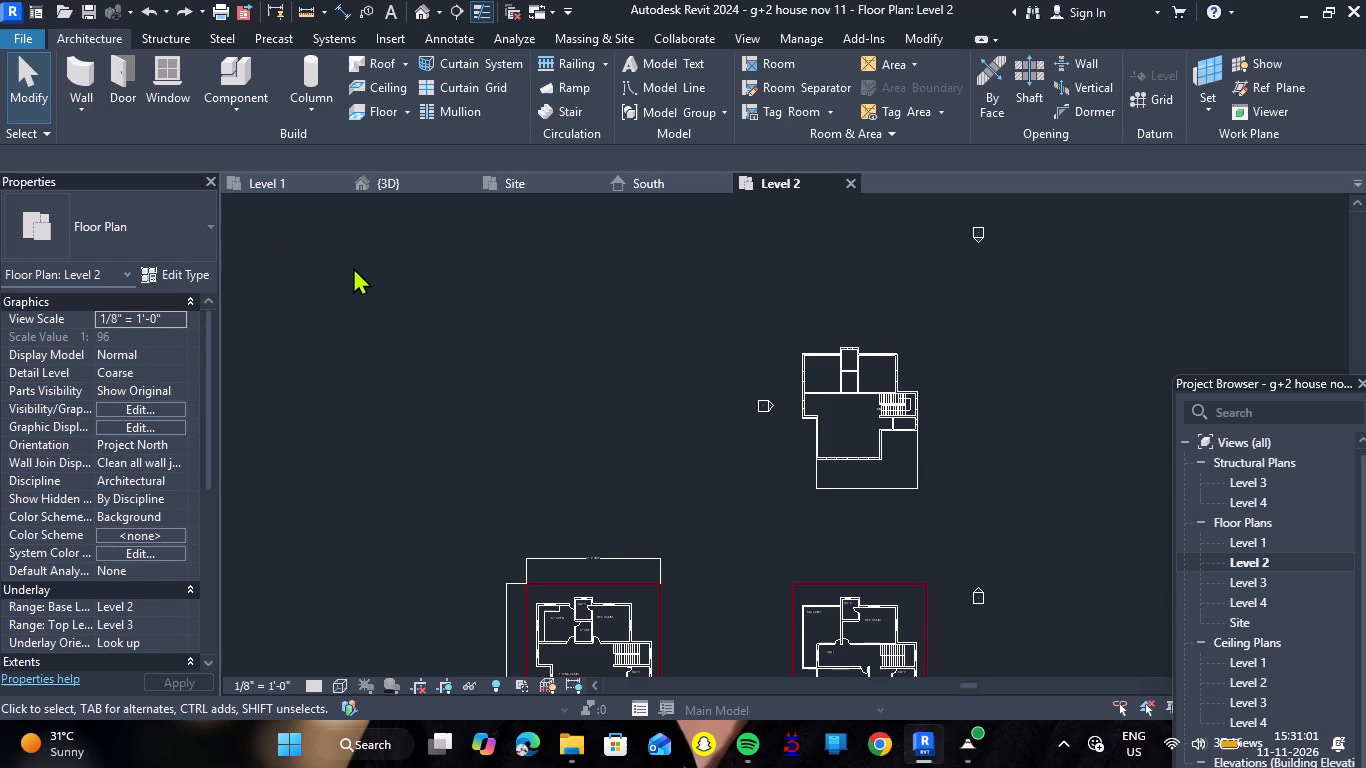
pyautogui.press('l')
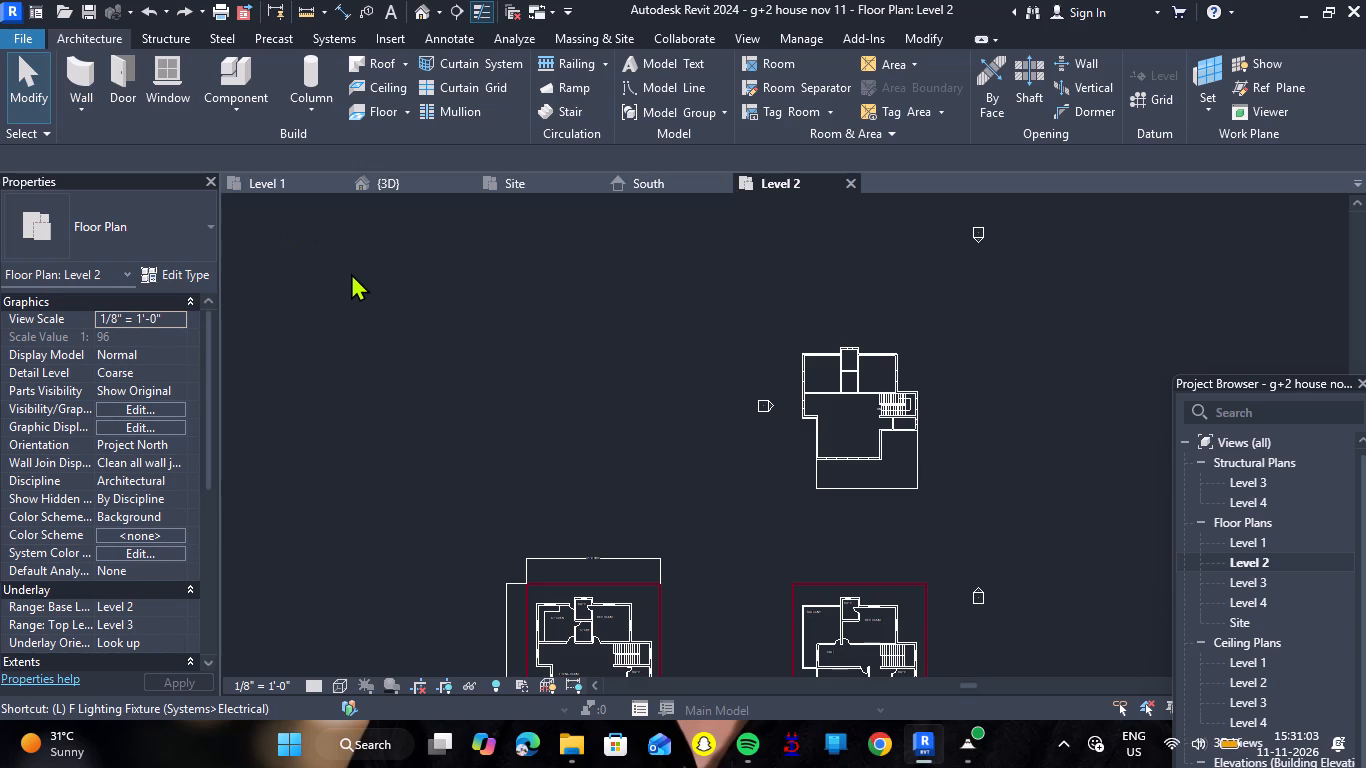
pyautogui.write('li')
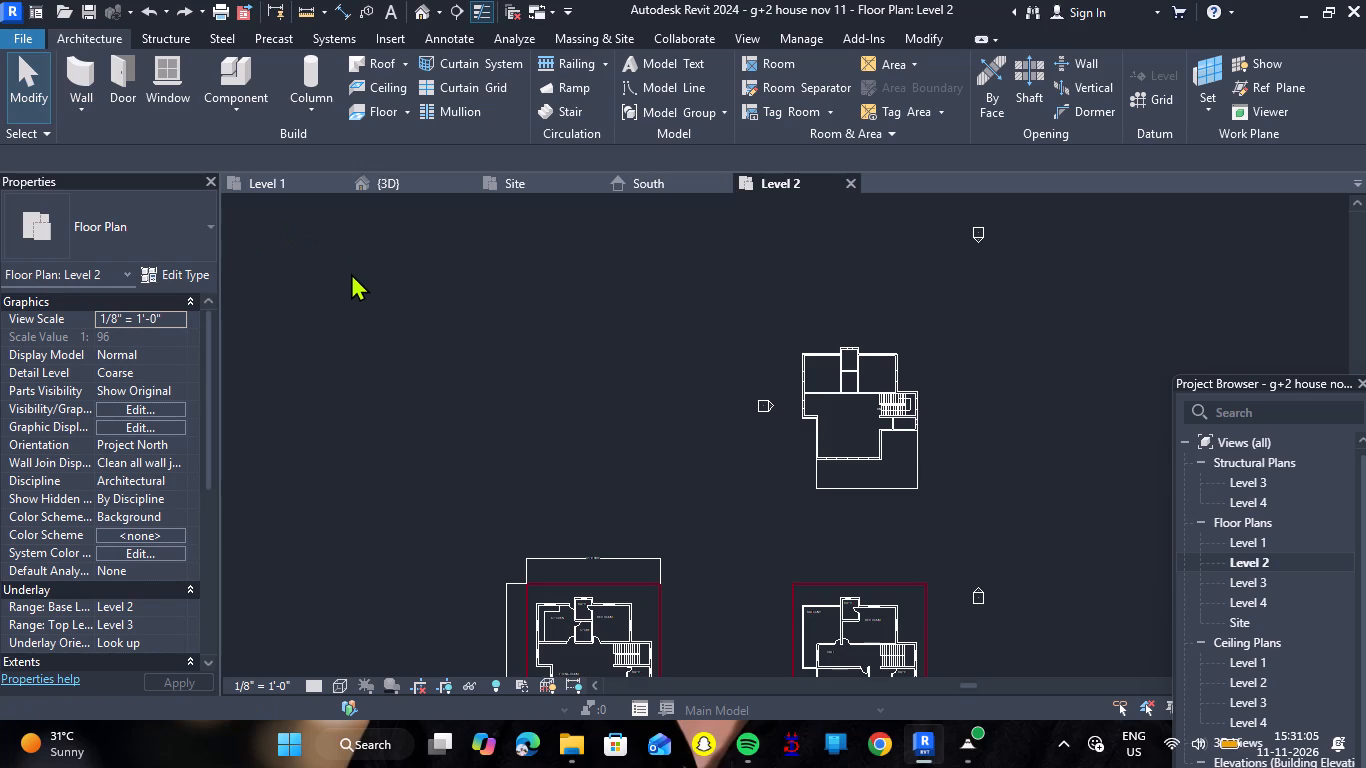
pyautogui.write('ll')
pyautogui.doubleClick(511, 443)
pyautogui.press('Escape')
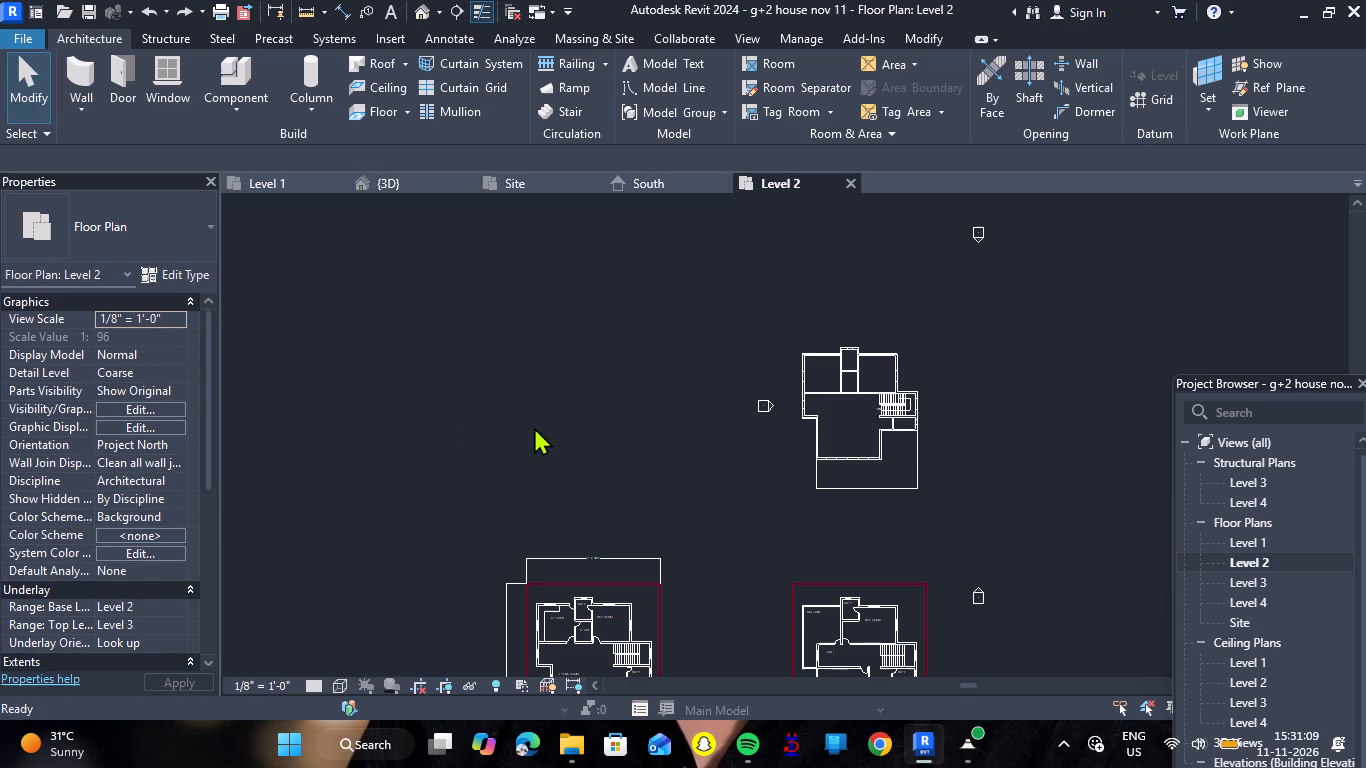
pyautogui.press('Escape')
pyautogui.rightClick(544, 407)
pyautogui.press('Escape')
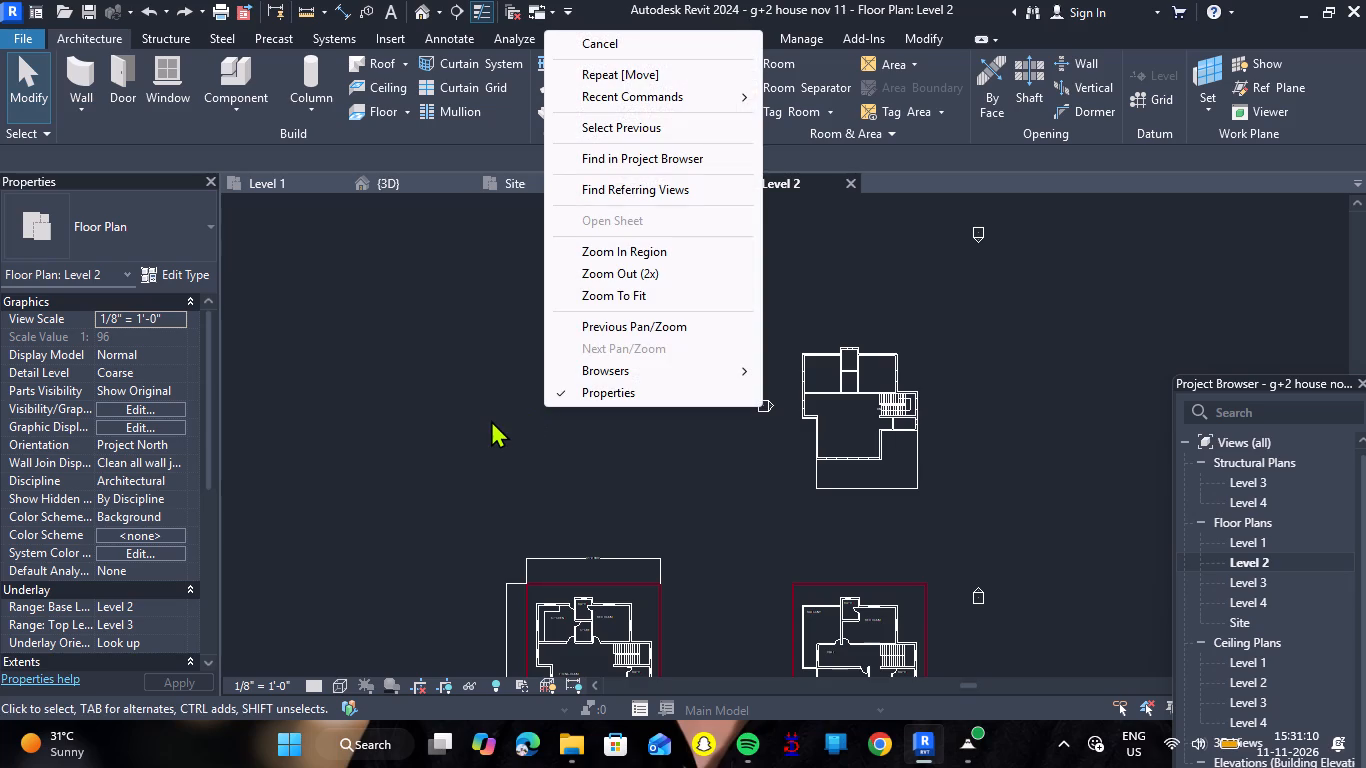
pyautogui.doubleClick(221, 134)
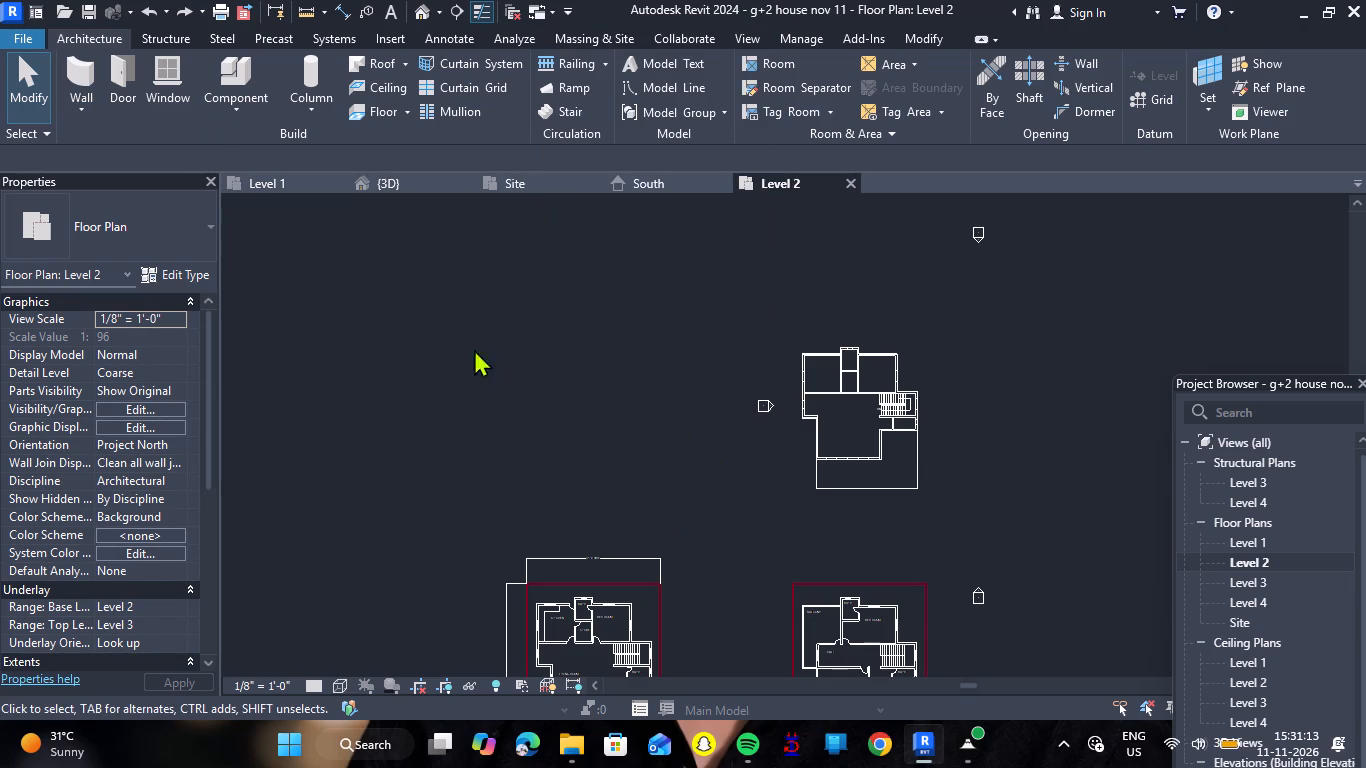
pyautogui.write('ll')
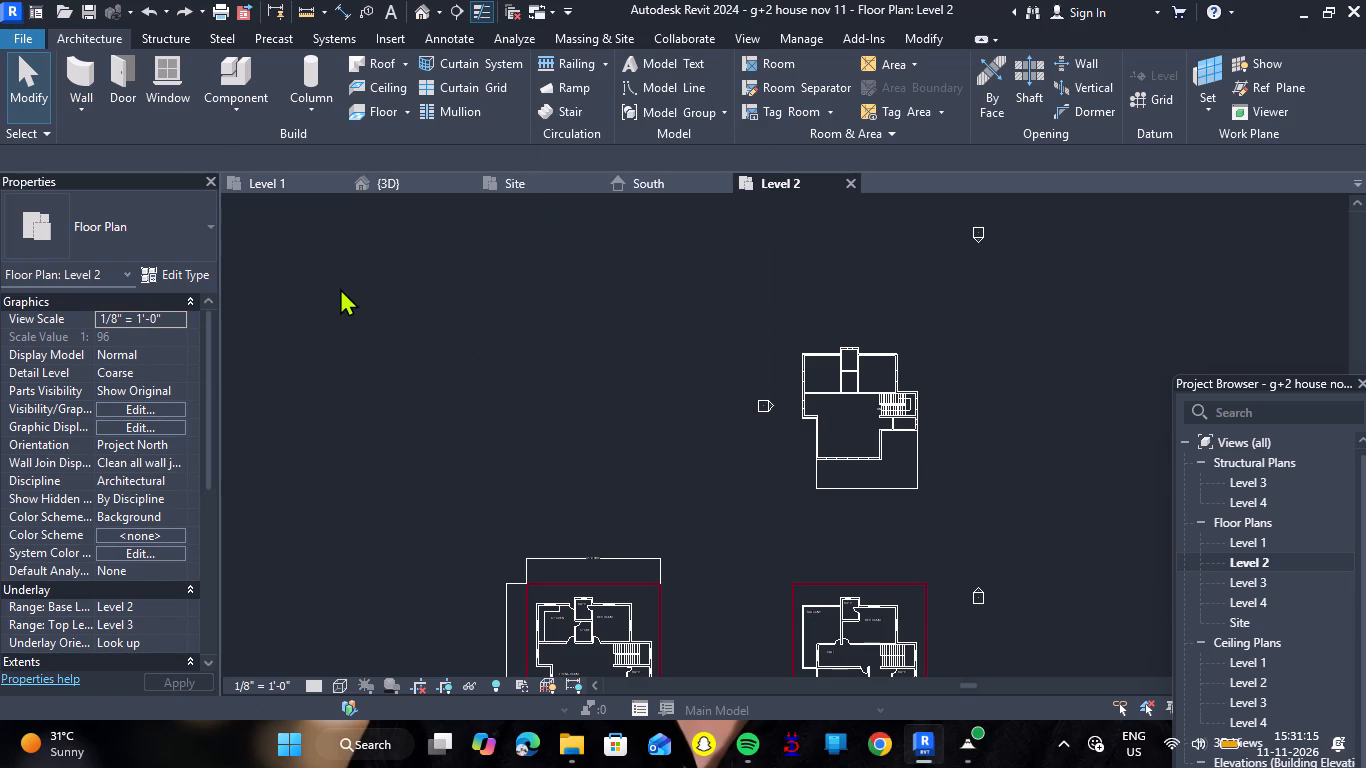
# Draw a Generic - 4" wall 7'-0" long, running horizontally outward from the house's upper-left corner in the Level 2 plan.
pyautogui.click(82, 66)
pyautogui.scroll(13, 803, 353)
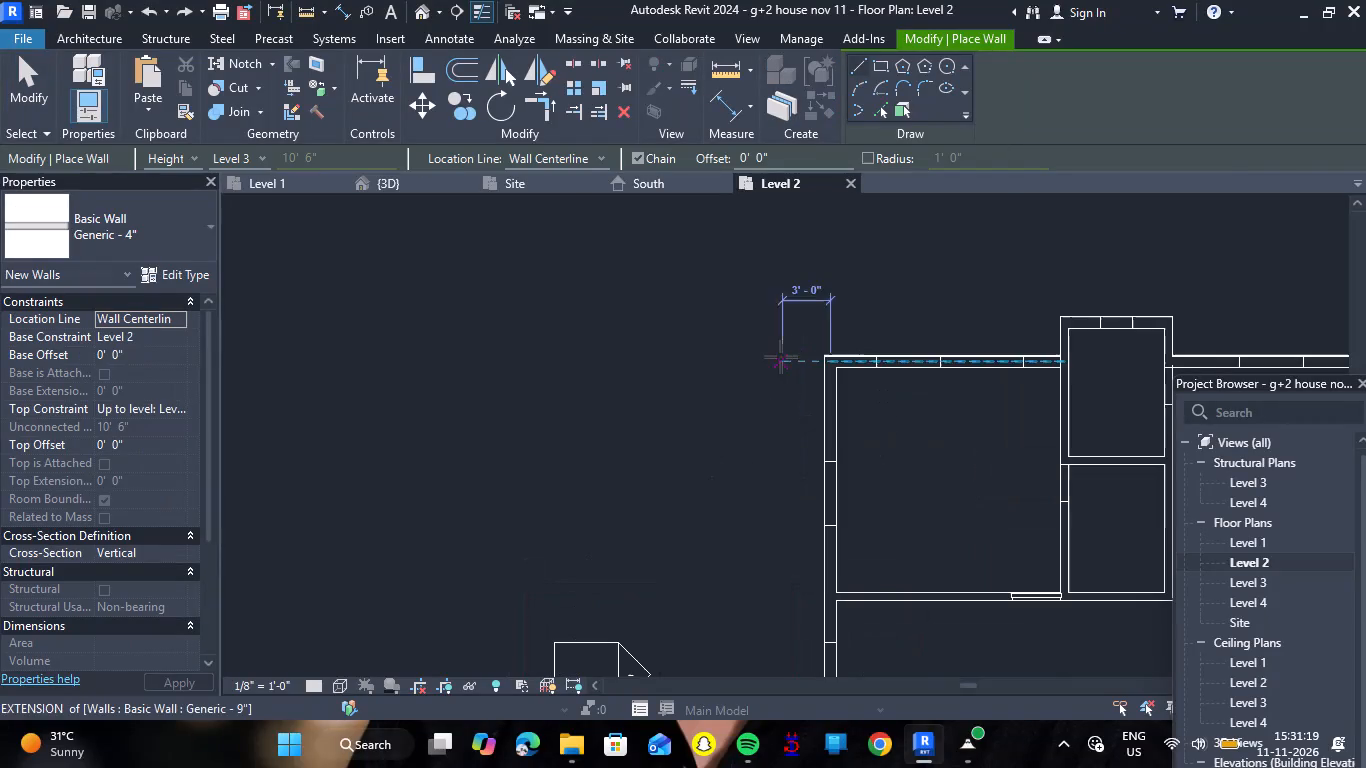
pyautogui.click(827, 355)
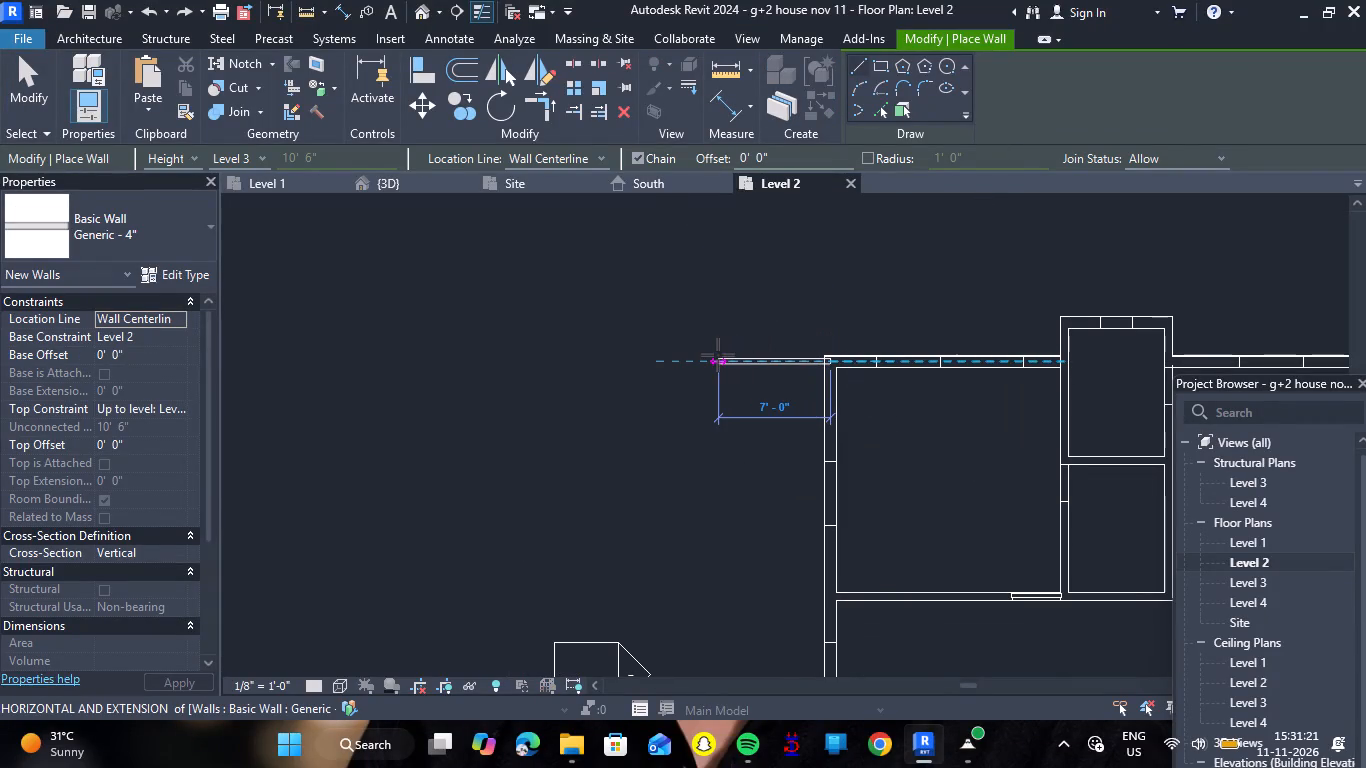
pyautogui.click(718, 355)
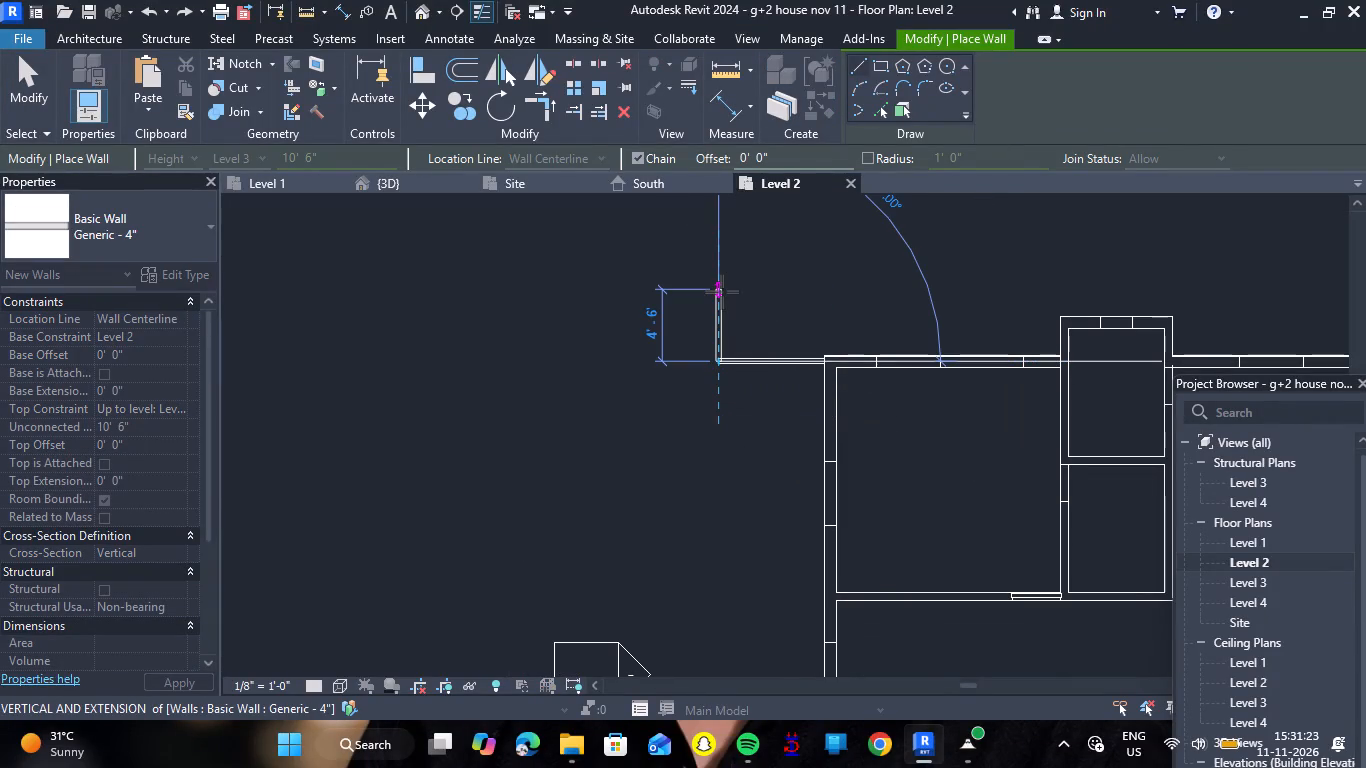
pyautogui.press('Escape')
pyautogui.scroll(9, 783, 382)
pyautogui.press('Escape')
# Nudge the new 7'-0" wall slightly upward toward the outer face of the house's top exterior wall.
pyautogui.click(851, 320)
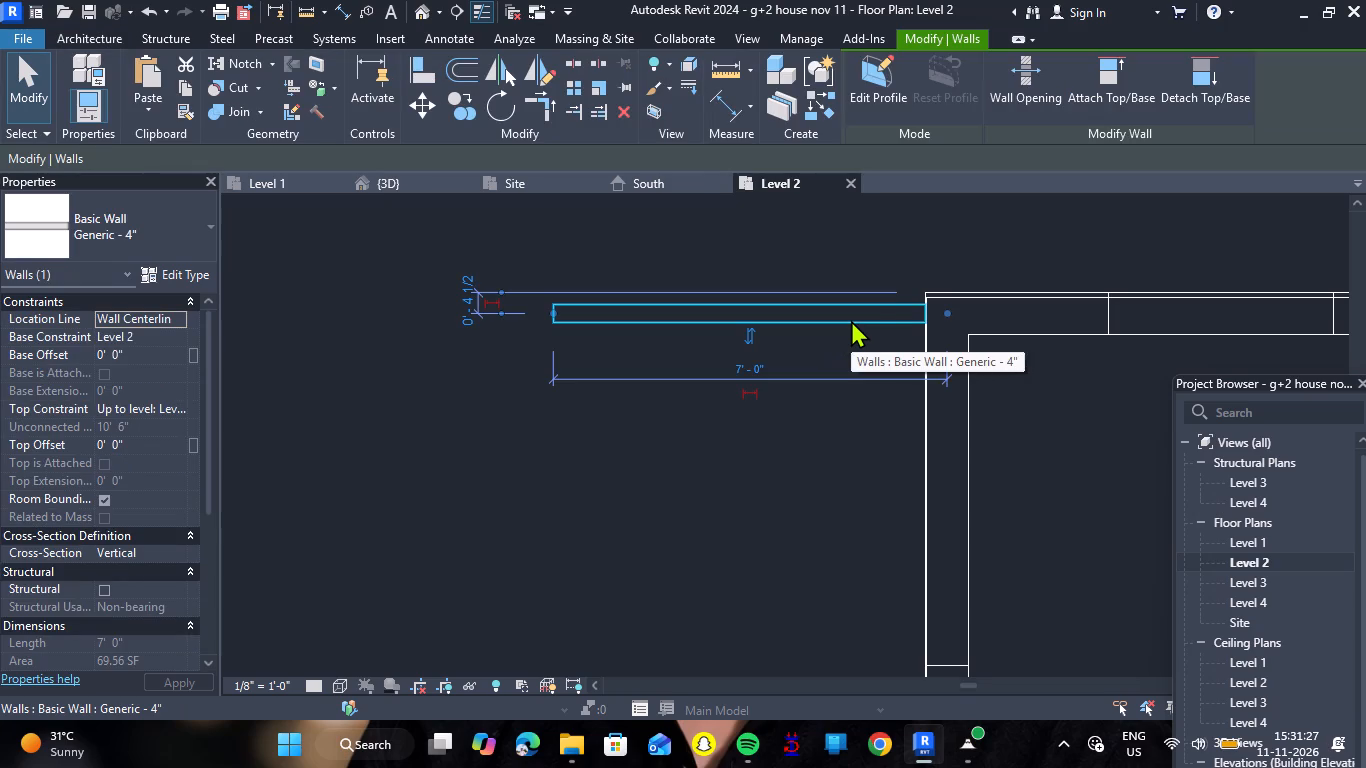
pyautogui.press('Up')
pyautogui.press('Up')
pyautogui.press('Up')
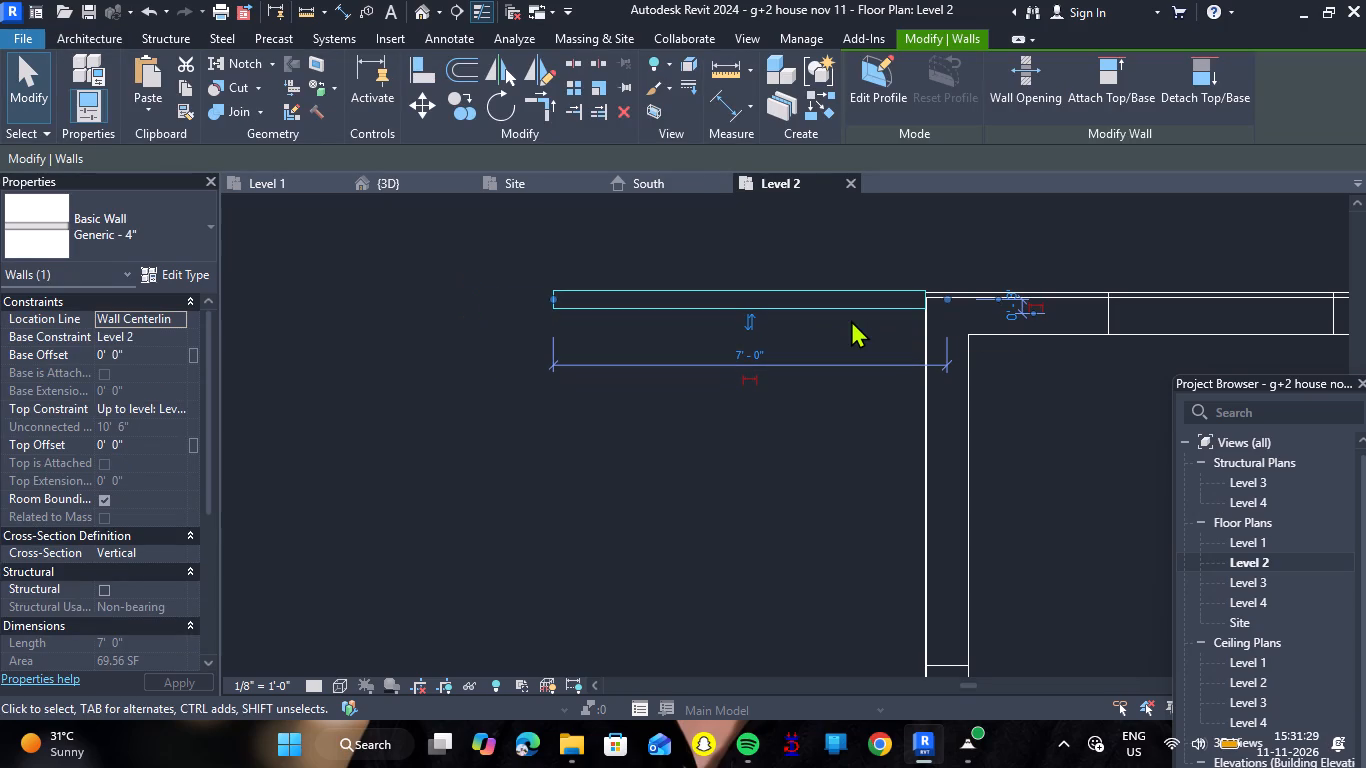
pyautogui.press('Down')
pyautogui.press('Escape')
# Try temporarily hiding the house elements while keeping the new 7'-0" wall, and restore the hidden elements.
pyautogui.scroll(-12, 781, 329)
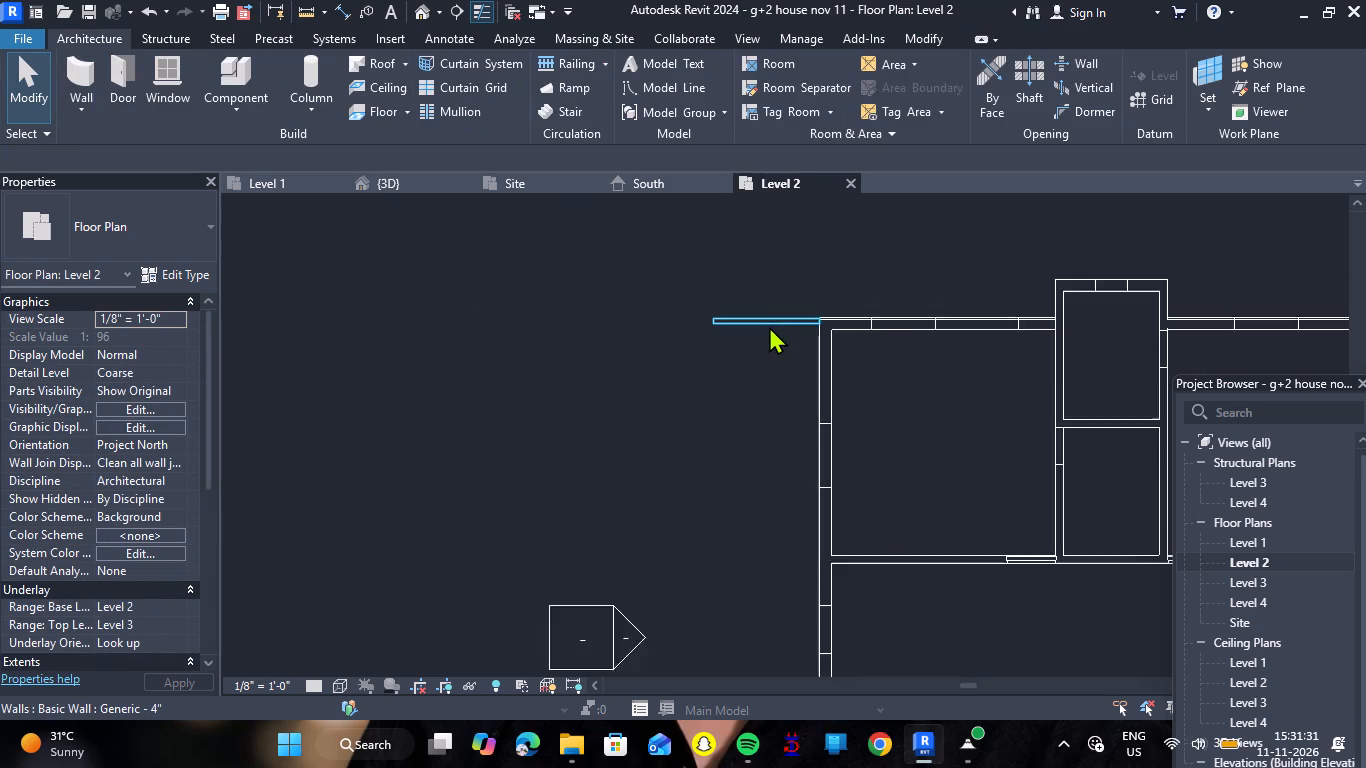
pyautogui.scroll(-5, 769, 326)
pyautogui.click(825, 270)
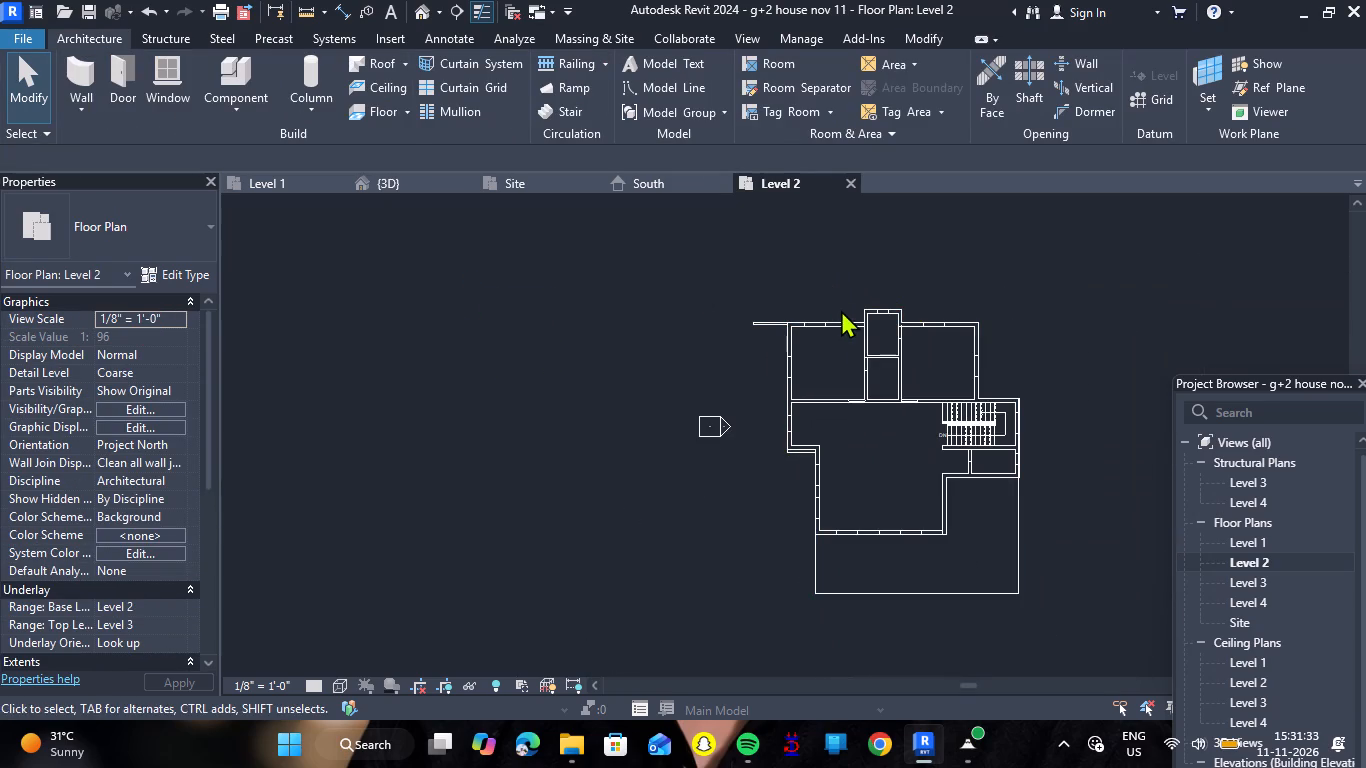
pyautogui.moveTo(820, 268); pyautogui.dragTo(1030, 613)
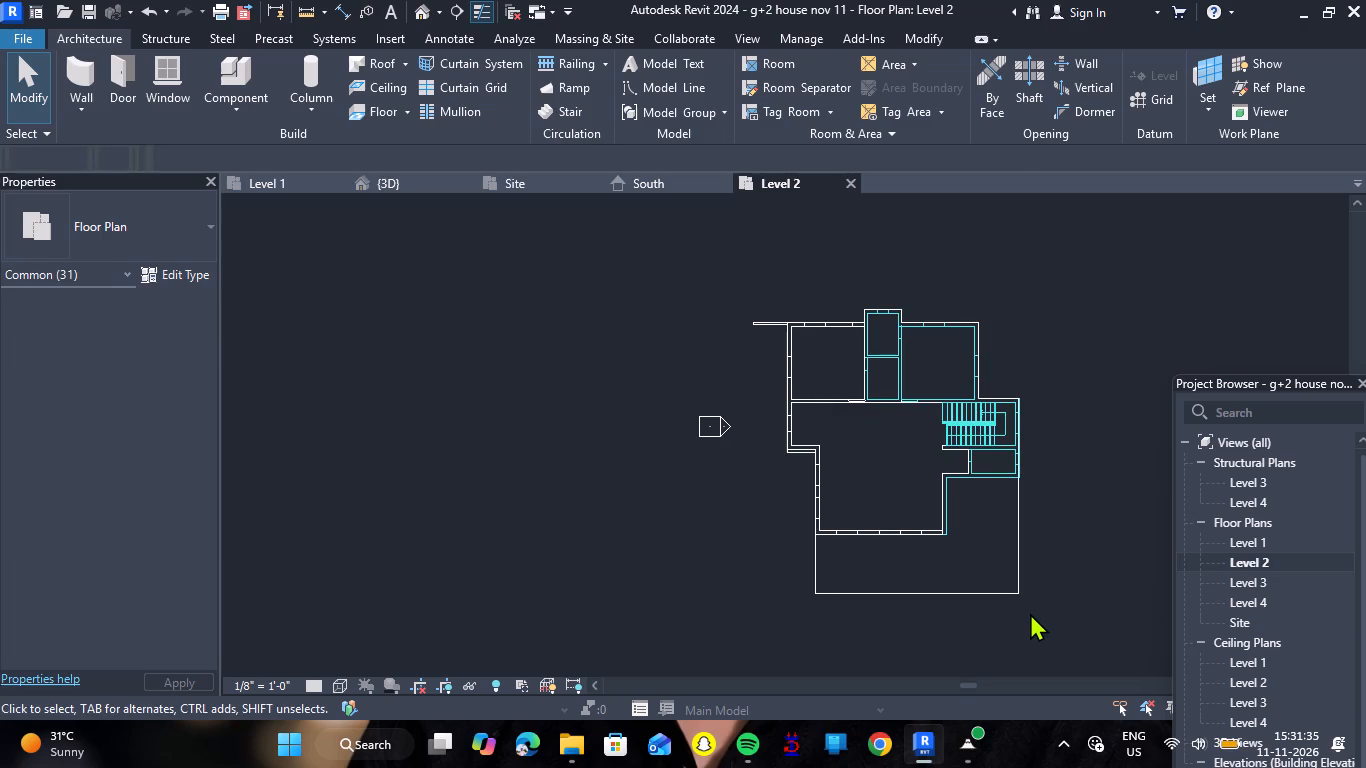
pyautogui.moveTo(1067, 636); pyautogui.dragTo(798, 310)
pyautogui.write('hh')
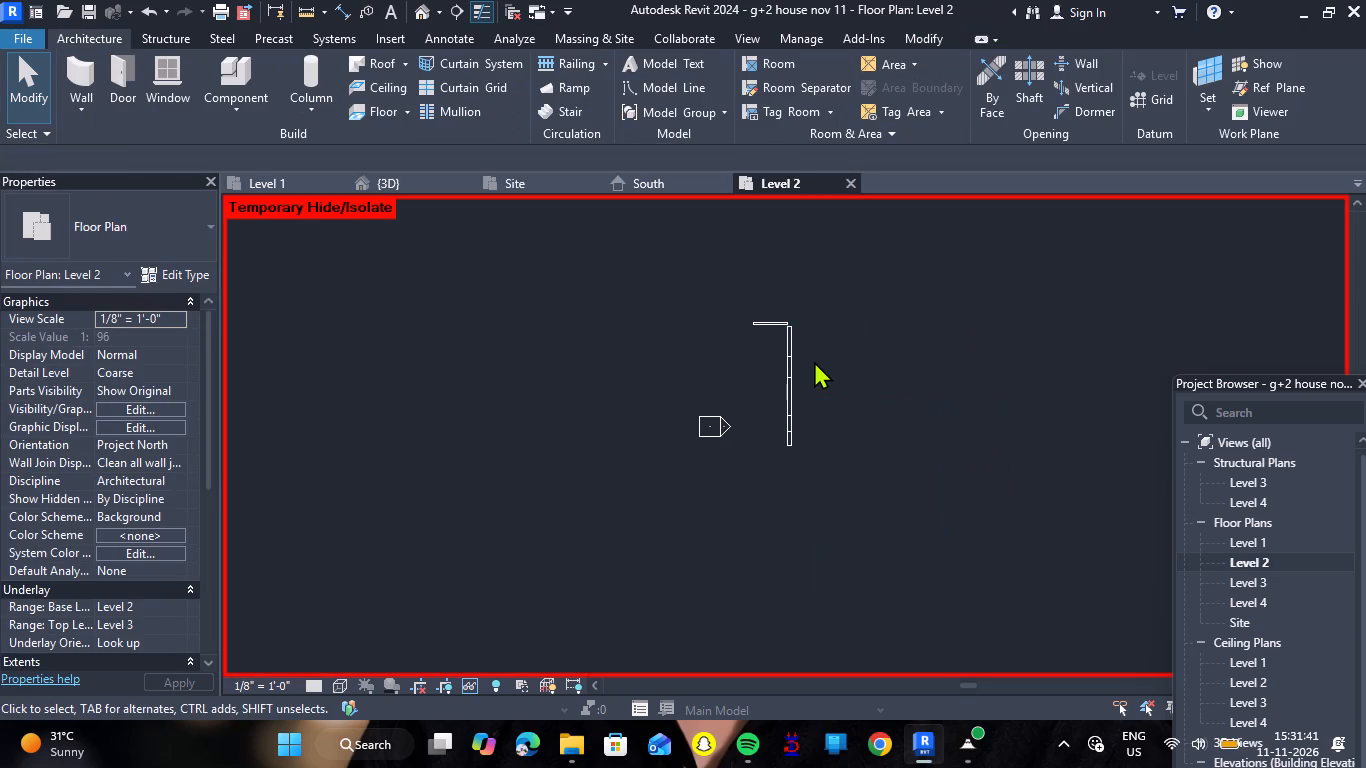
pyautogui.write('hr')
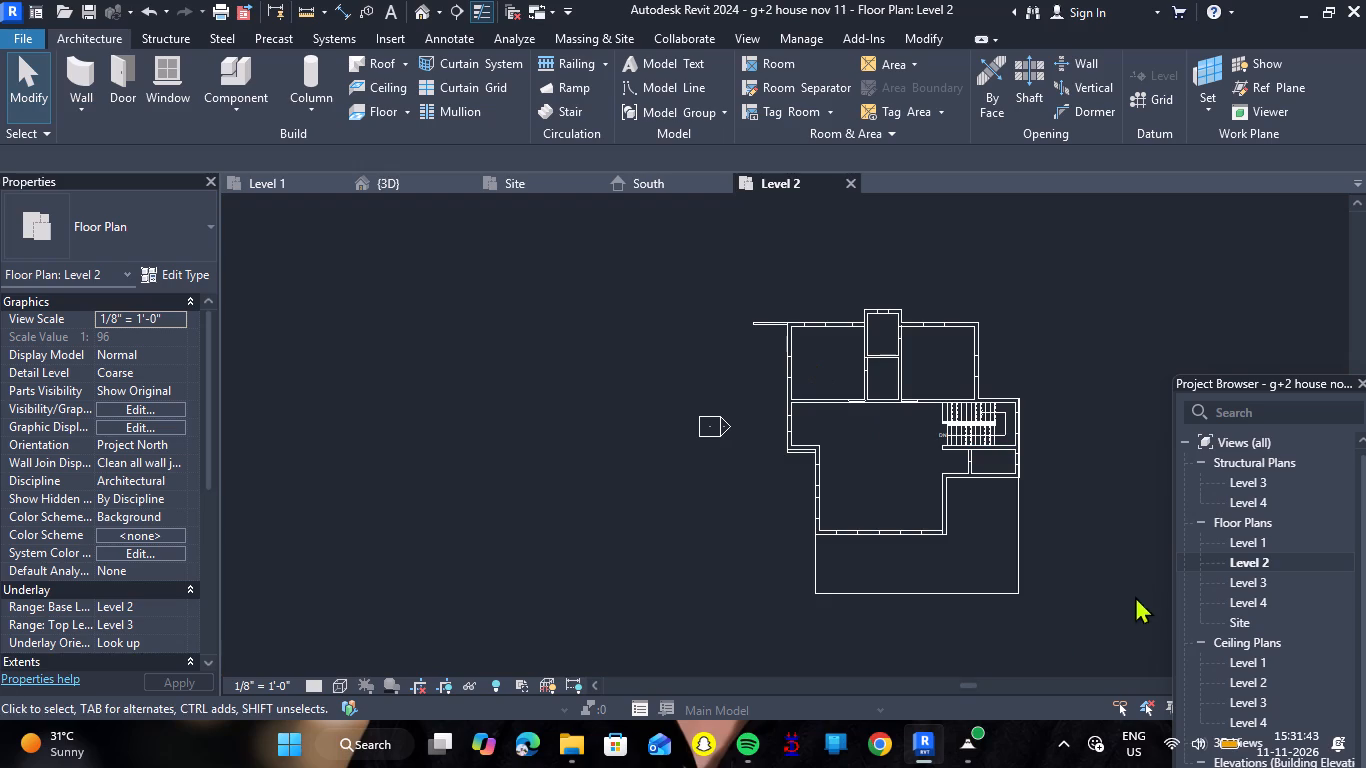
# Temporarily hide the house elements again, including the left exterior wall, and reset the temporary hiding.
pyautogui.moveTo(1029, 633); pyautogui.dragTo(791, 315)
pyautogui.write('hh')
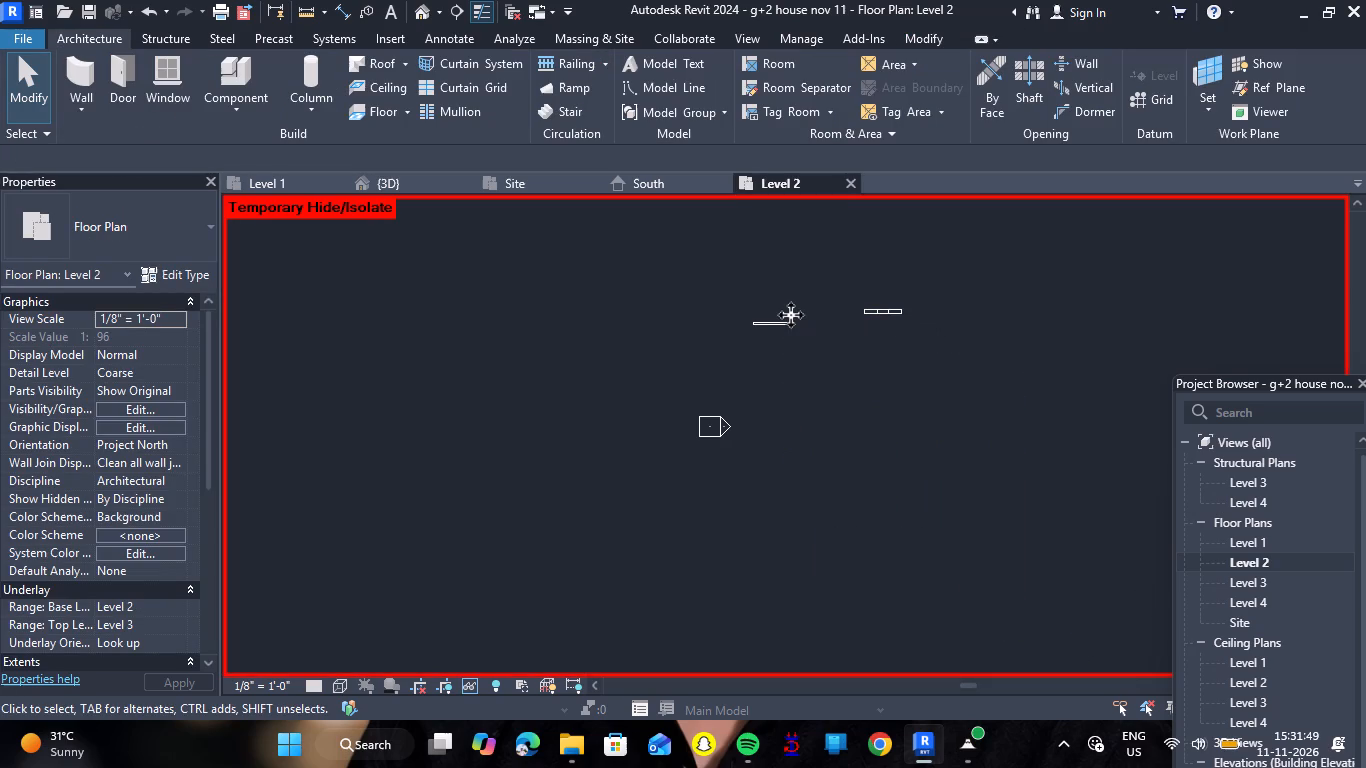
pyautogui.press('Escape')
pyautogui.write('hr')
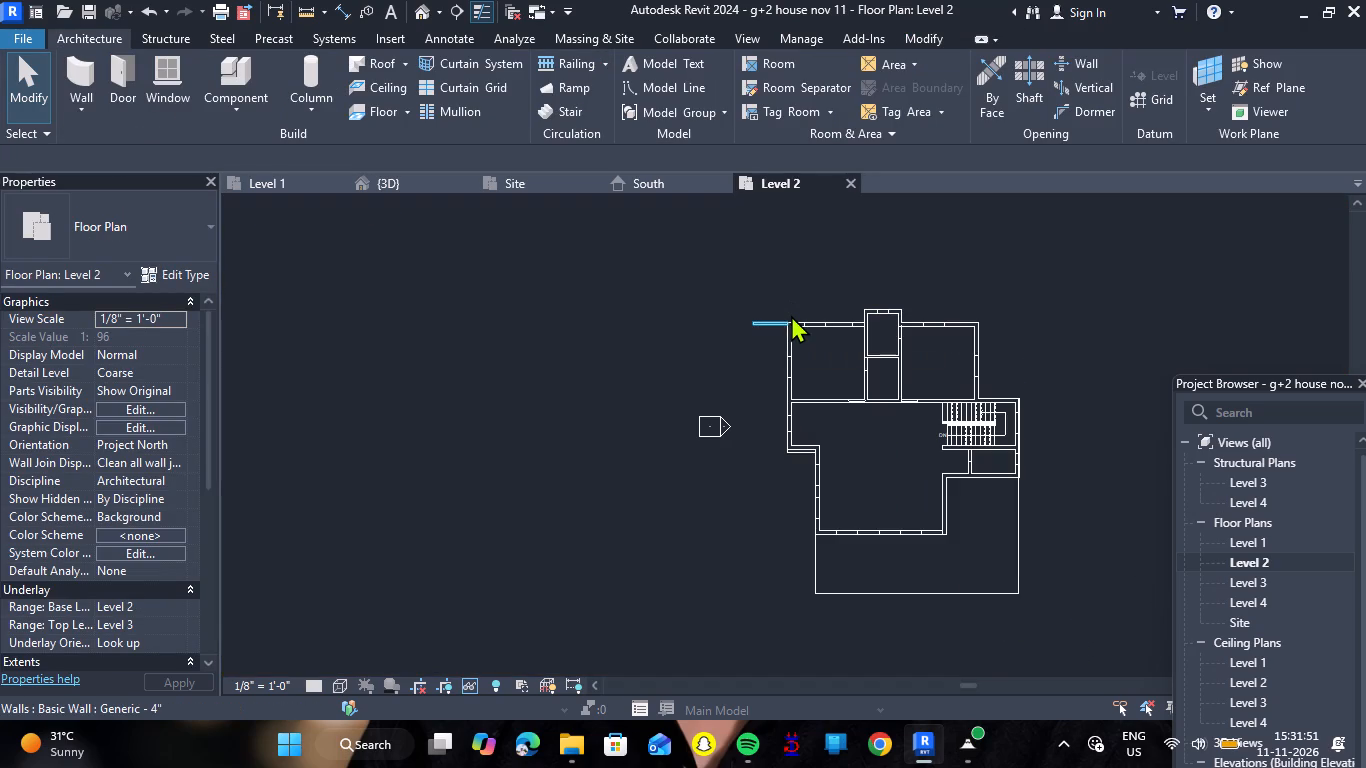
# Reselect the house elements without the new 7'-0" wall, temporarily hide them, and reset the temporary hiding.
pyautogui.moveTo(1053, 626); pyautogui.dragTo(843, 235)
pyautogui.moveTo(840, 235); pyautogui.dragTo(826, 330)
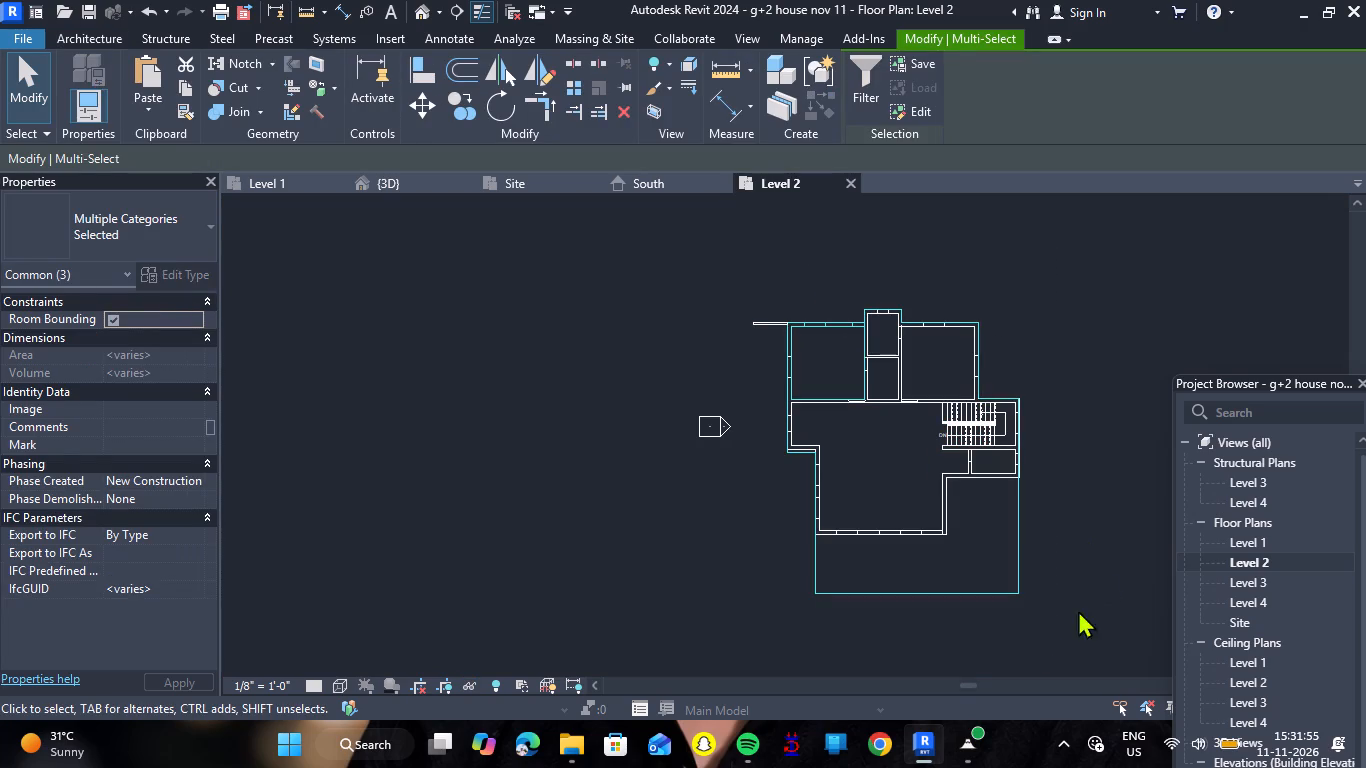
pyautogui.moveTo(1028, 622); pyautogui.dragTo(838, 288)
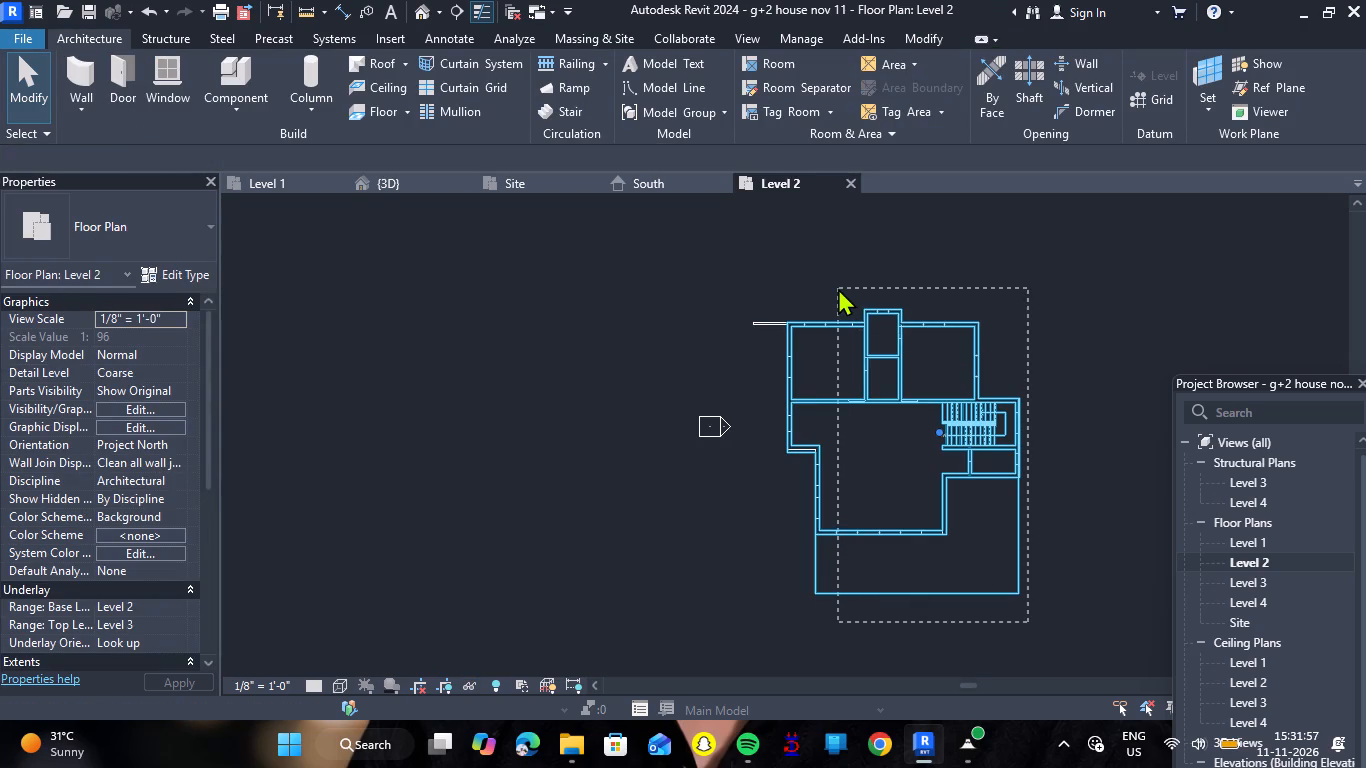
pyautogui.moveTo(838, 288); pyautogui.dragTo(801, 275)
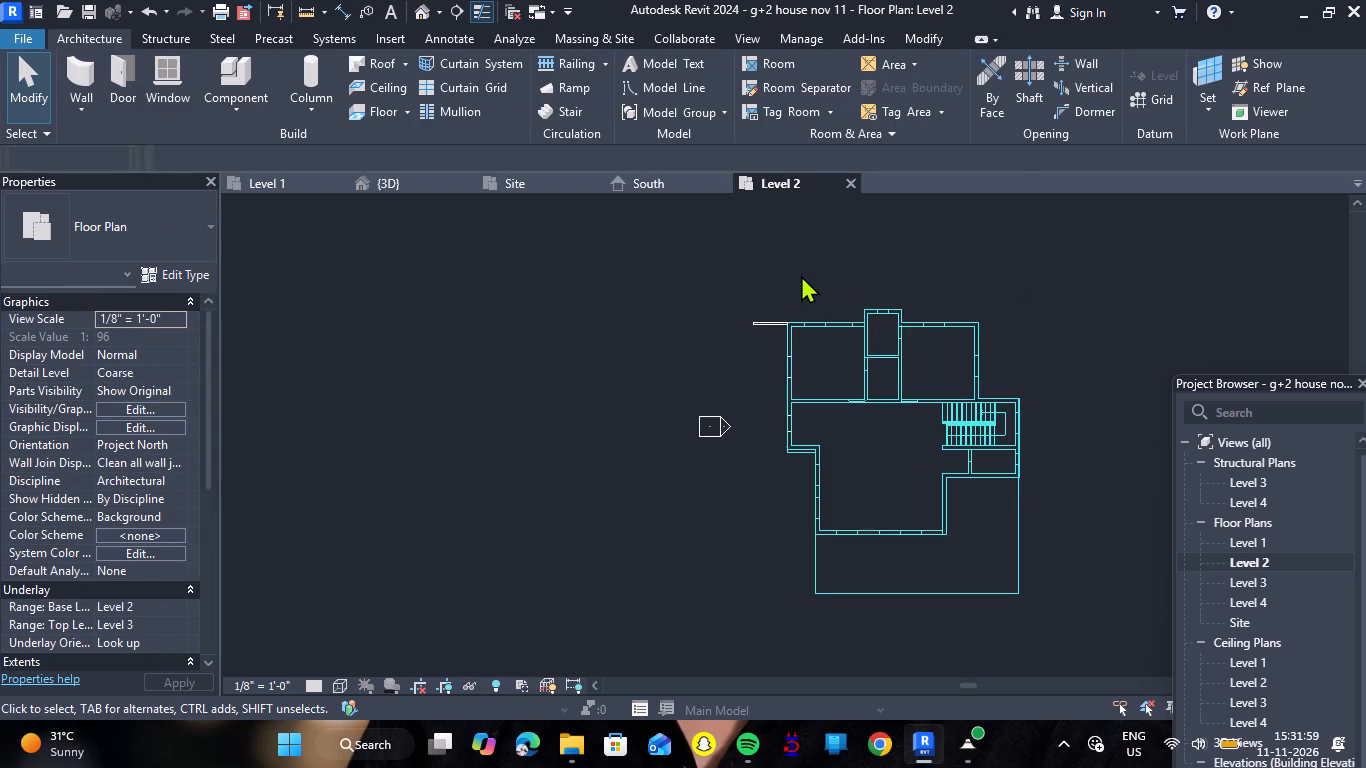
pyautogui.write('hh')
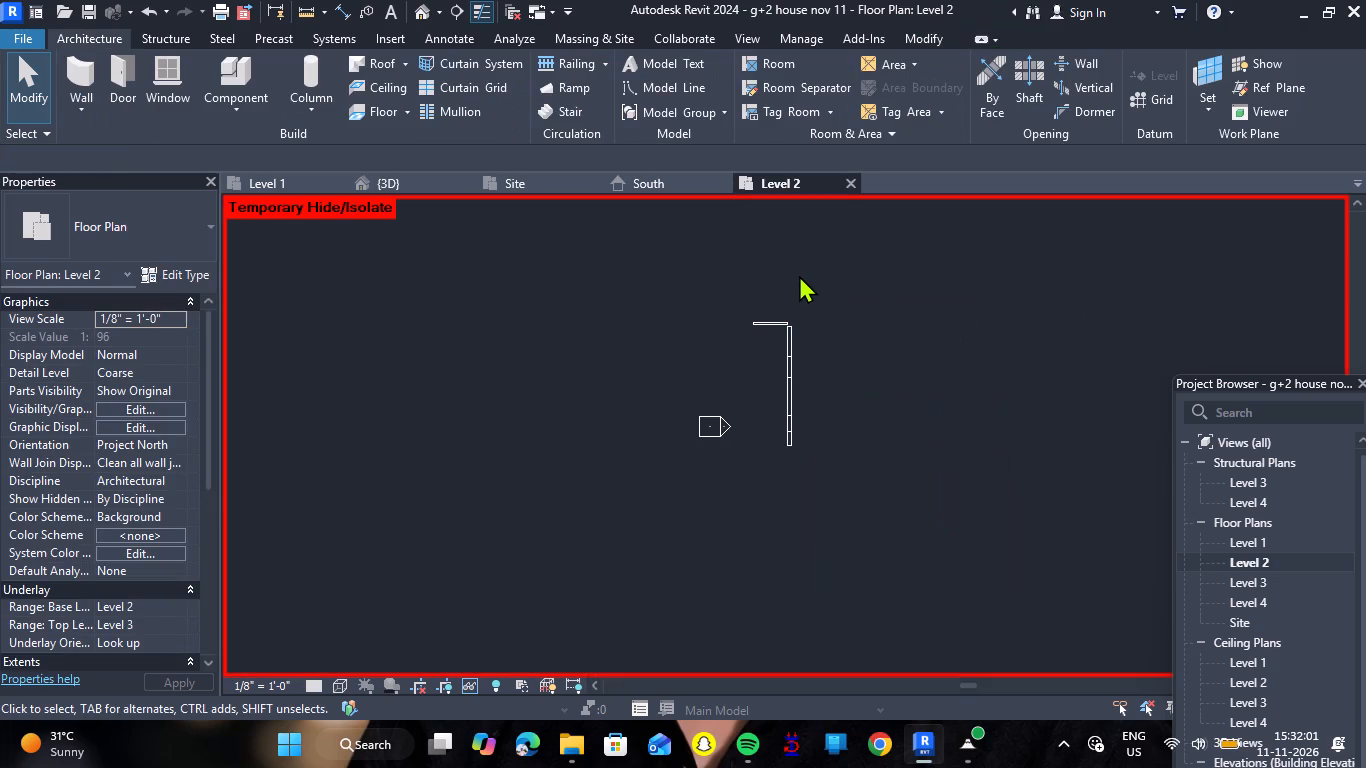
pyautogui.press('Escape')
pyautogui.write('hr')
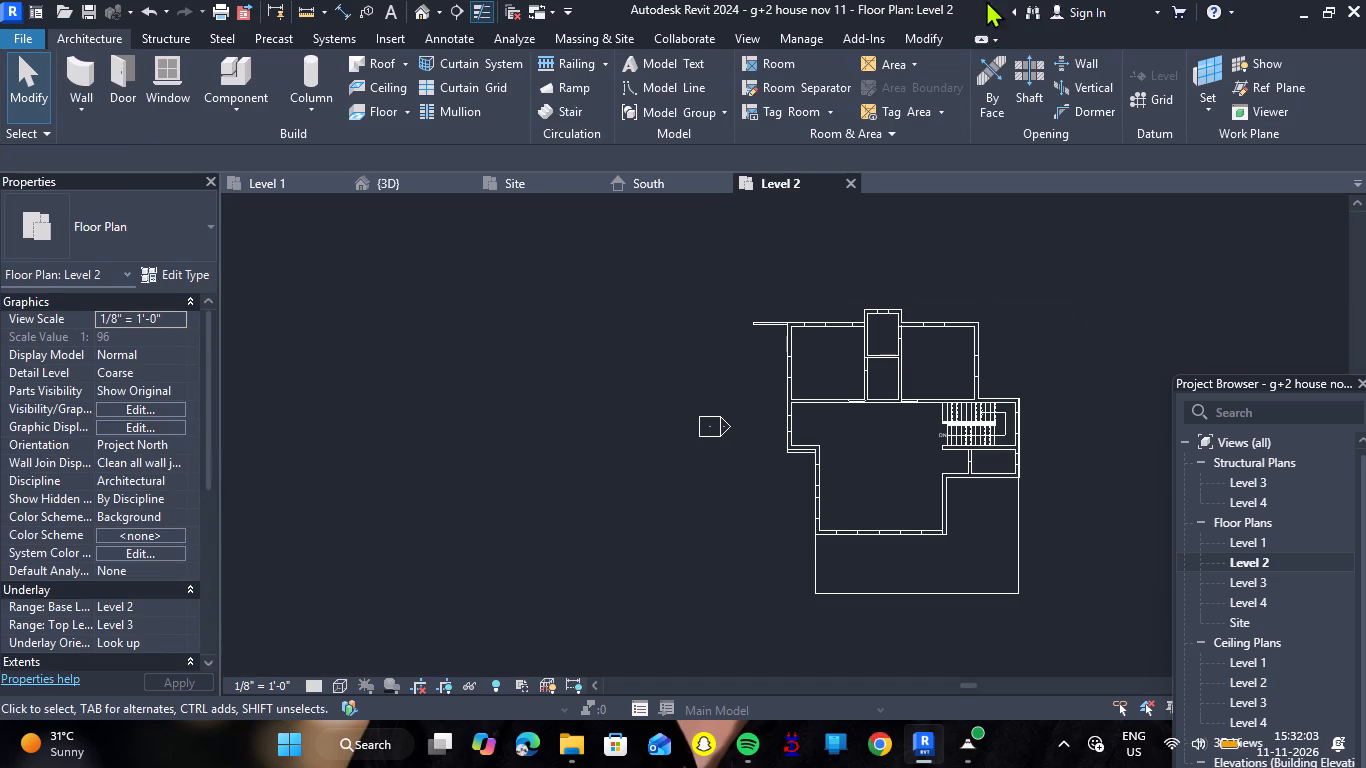
# Select the 7'-0" wall at the house's upper-left corner and try to shift it outward from the house.
pyautogui.scroll(6, 782, 366)
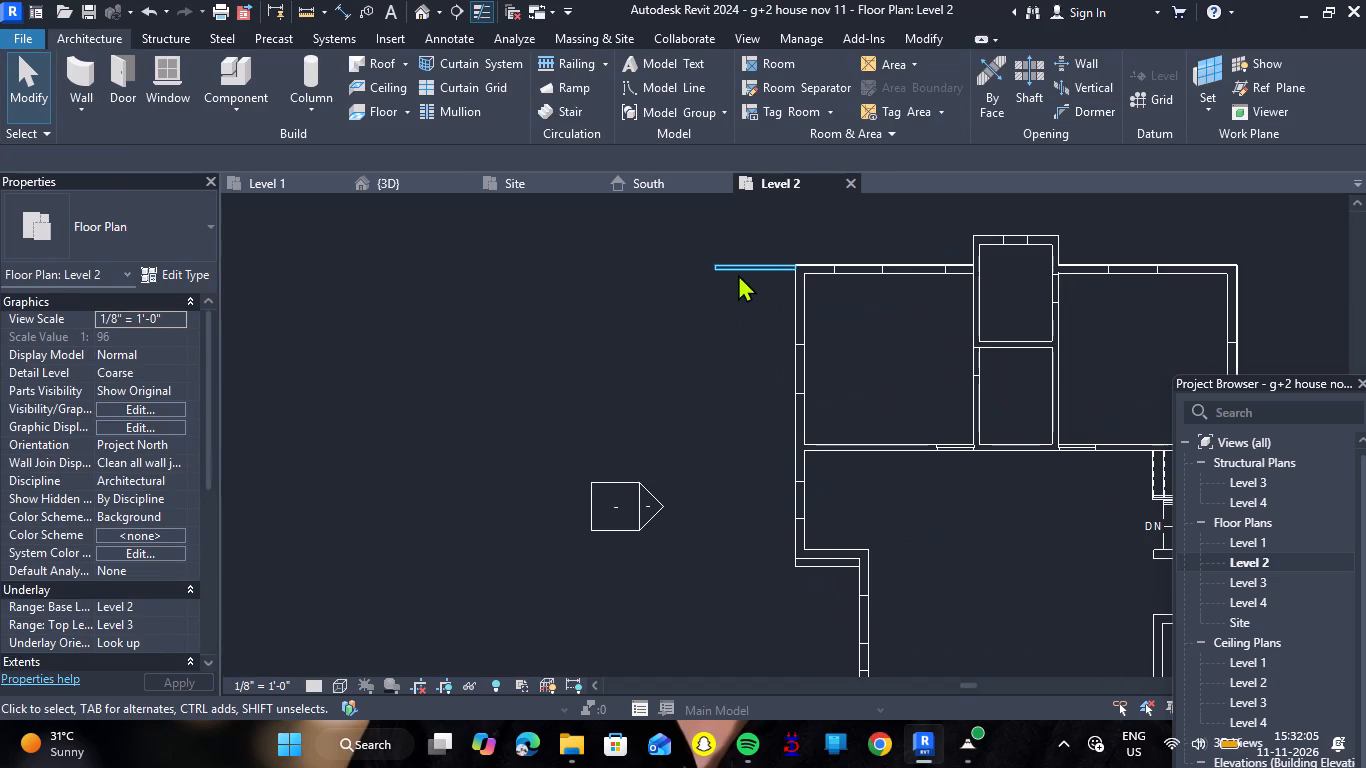
pyautogui.click(744, 271)
pyautogui.moveTo(769, 266); pyautogui.dragTo(660, 263)
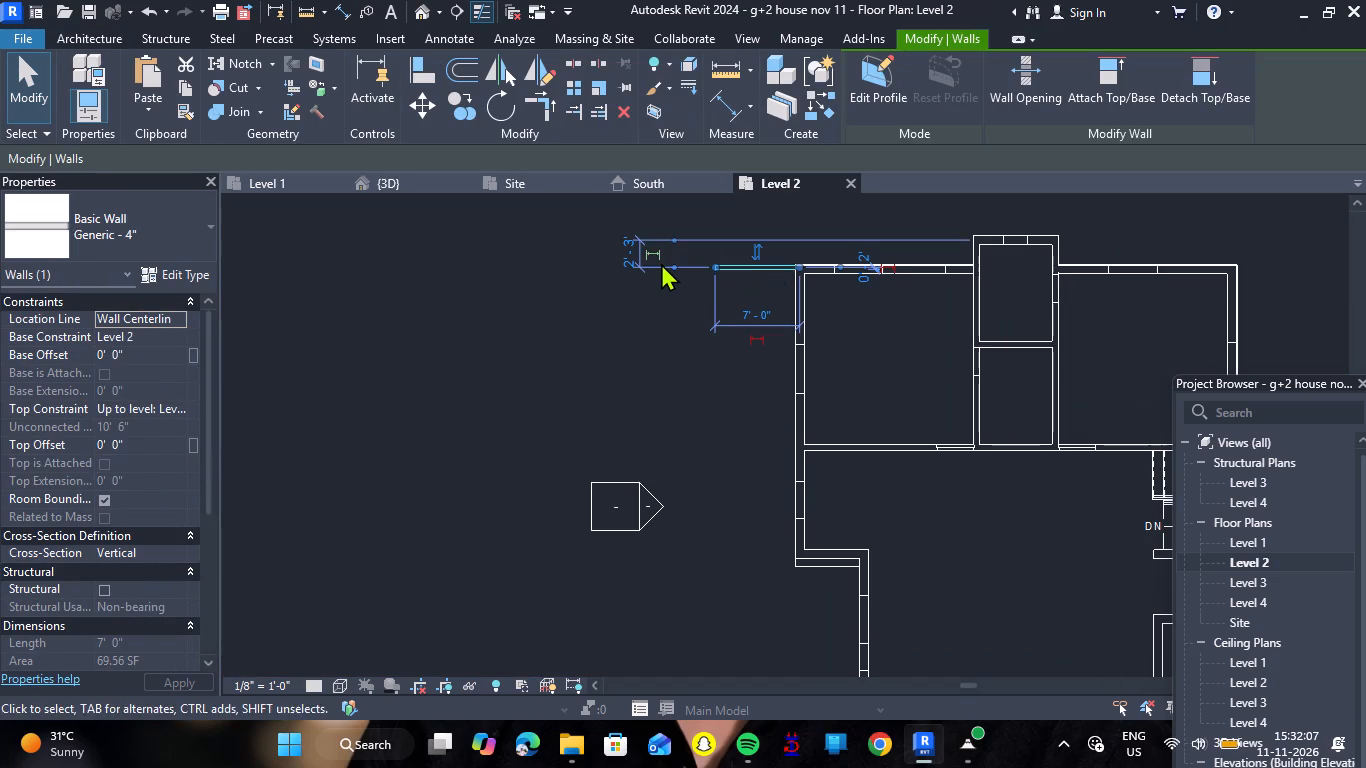
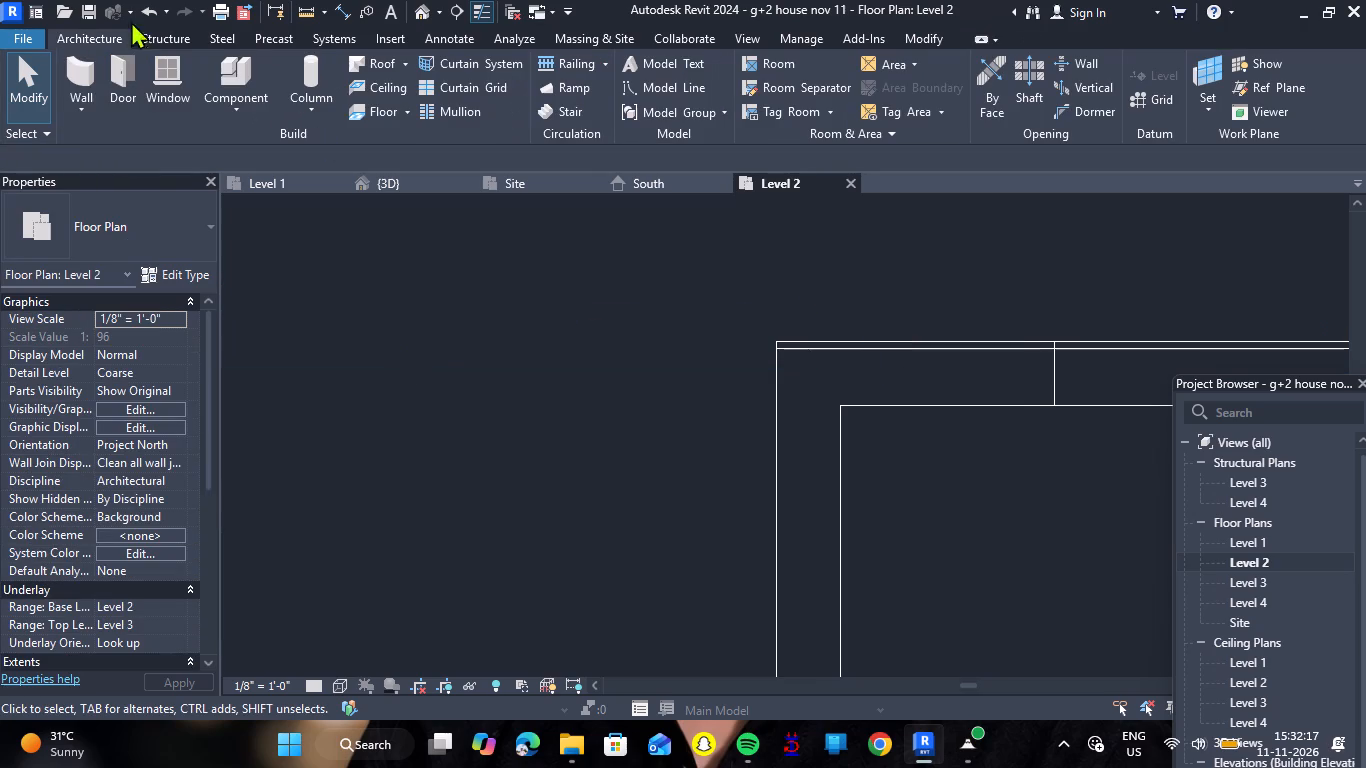
# Draw a horizontal Generic - 4" wall about 2'-1" long just outside the house's upper-left corner.
pyautogui.click(81, 72)
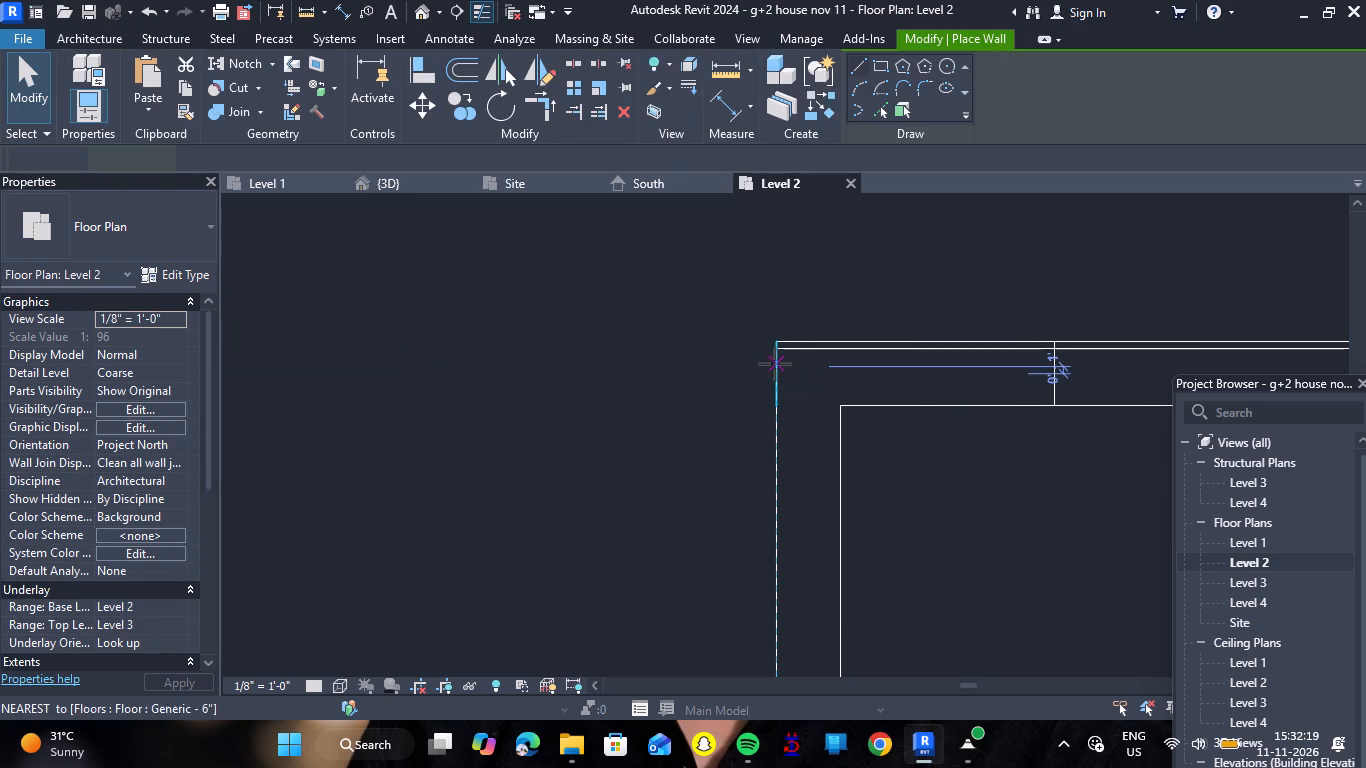
pyautogui.click(753, 364)
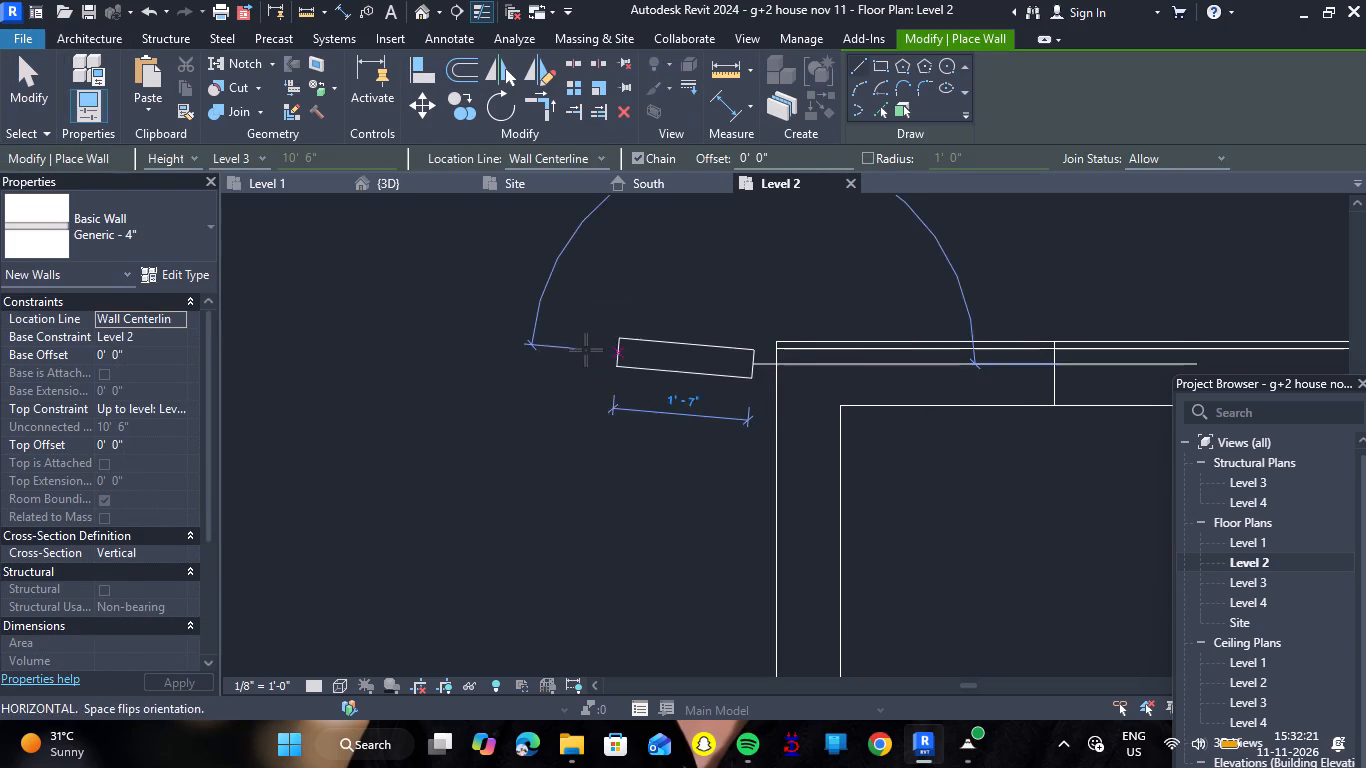
pyautogui.click(574, 363)
pyautogui.press('Escape')
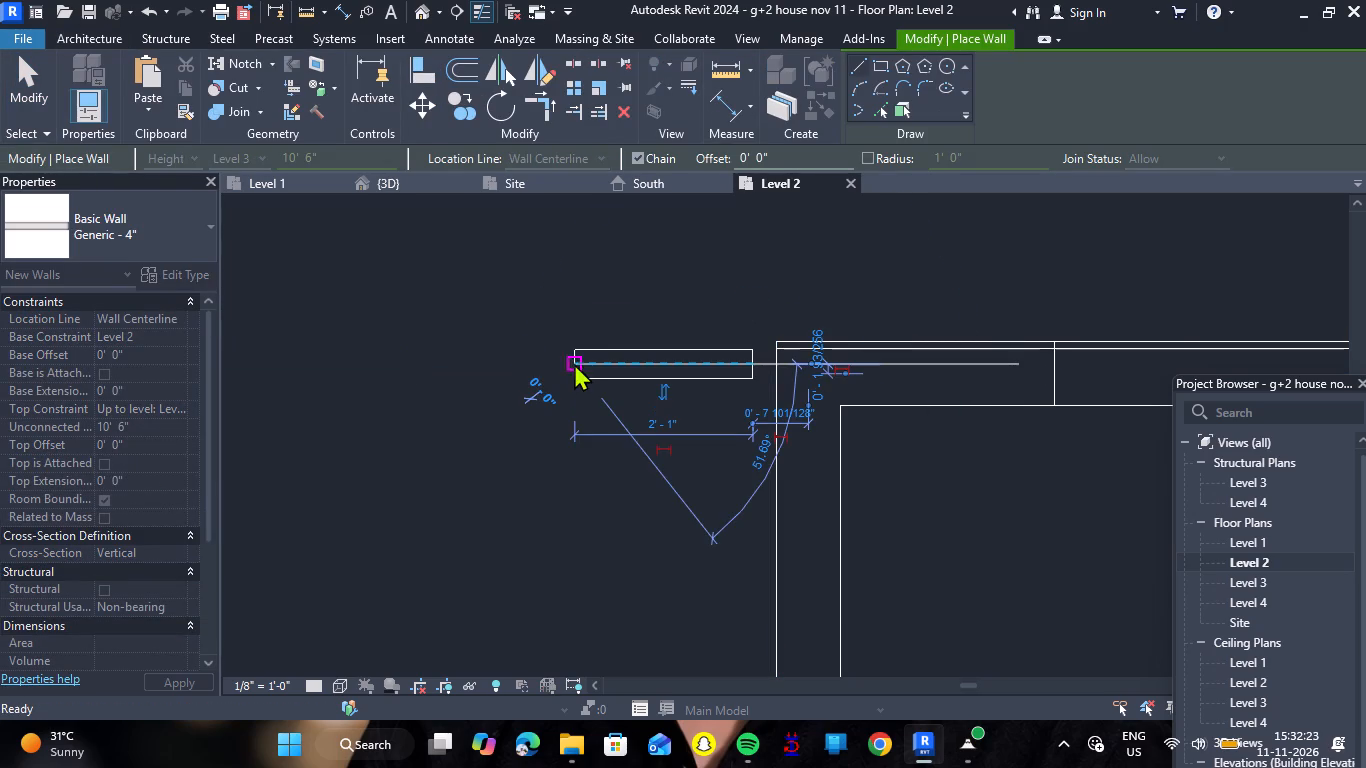
pyautogui.moveTo(751, 298); pyautogui.dragTo(843, 443)
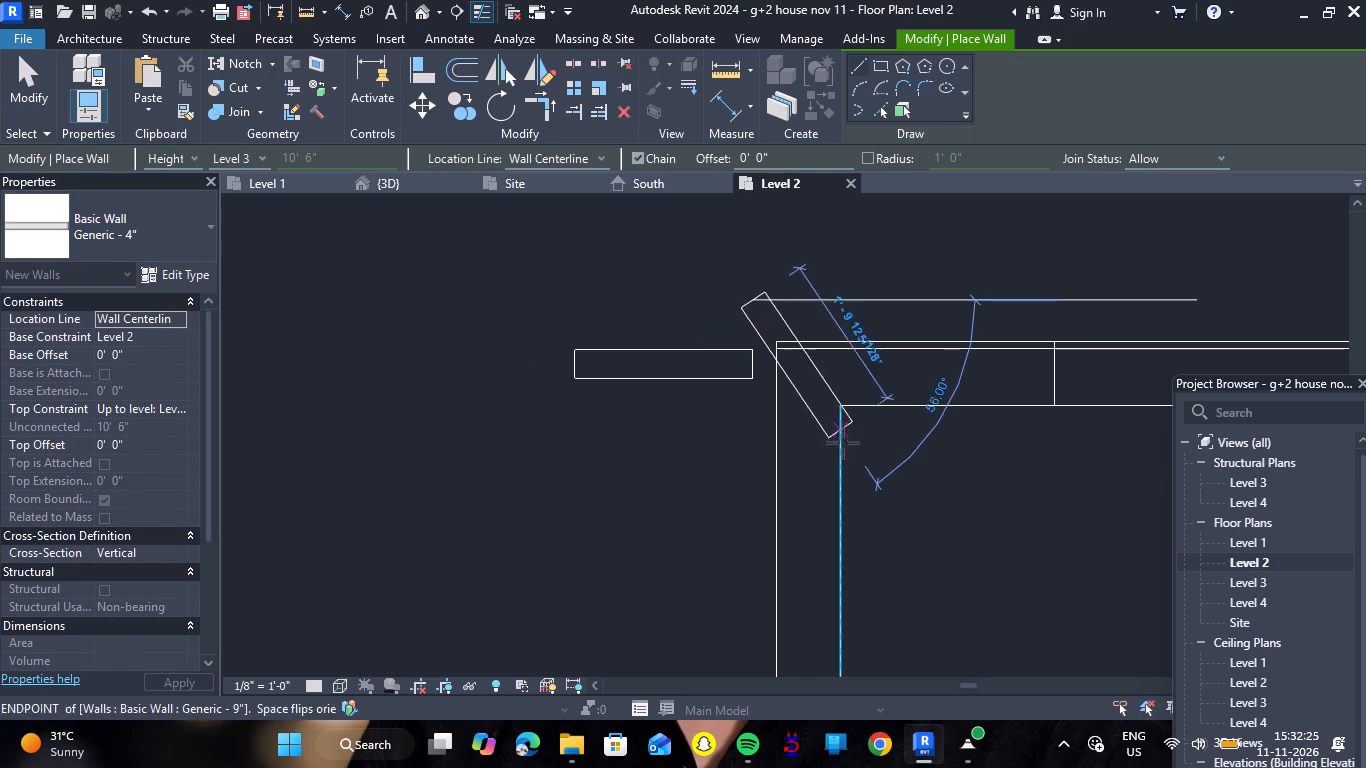
pyautogui.moveTo(843, 443); pyautogui.dragTo(844, 386)
pyautogui.press('Escape')
pyautogui.press('Escape')
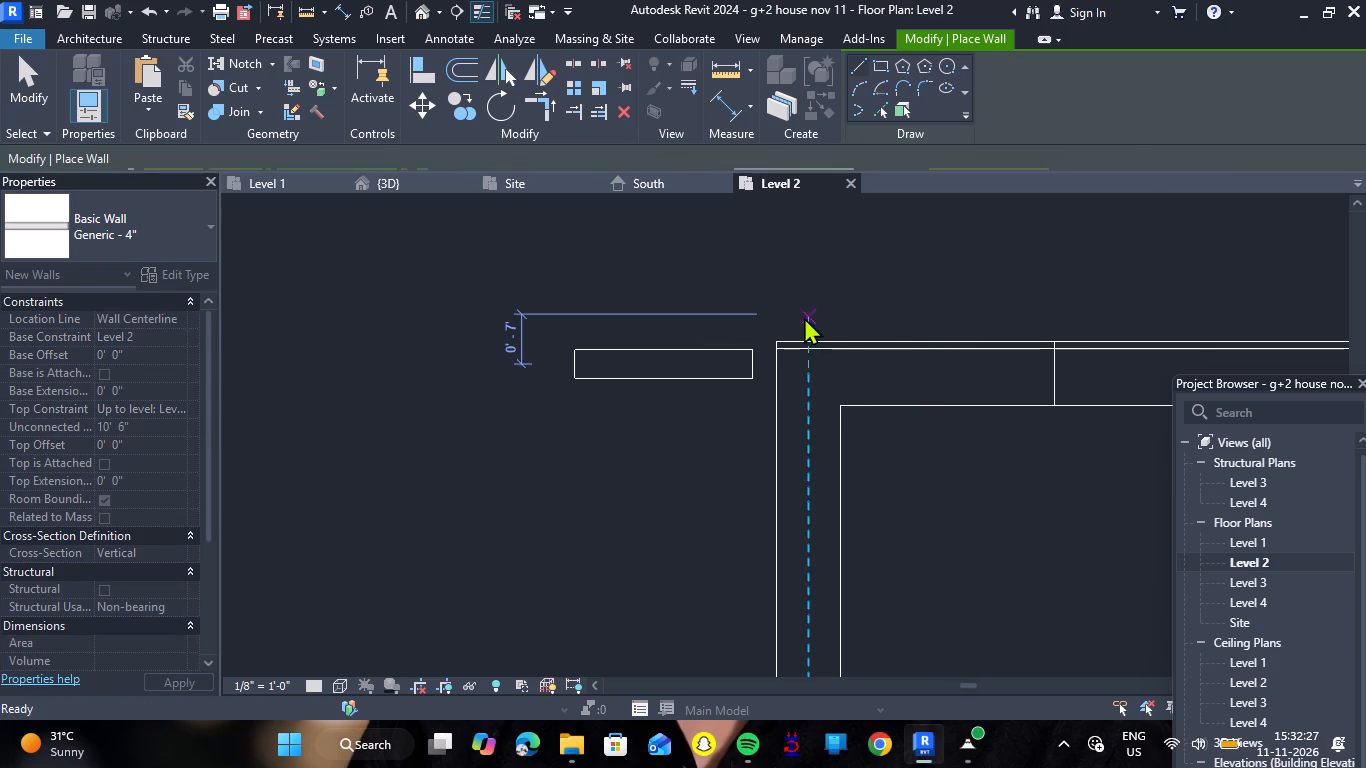
# Select all the house elements except the short reference wall and temporarily hide them in the Level 2 plan.
pyautogui.moveTo(744, 278); pyautogui.dragTo(813, 343)
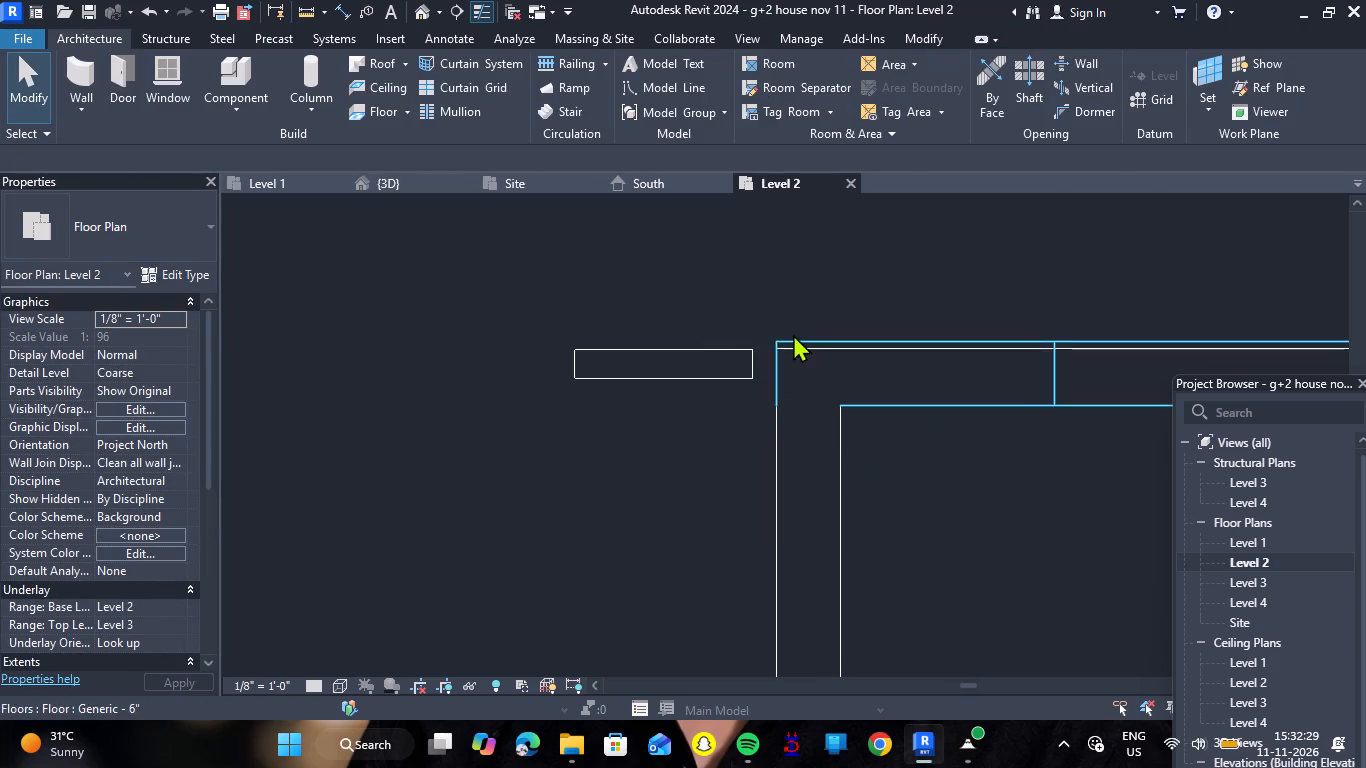
pyautogui.moveTo(761, 317); pyautogui.dragTo(1002, 538)
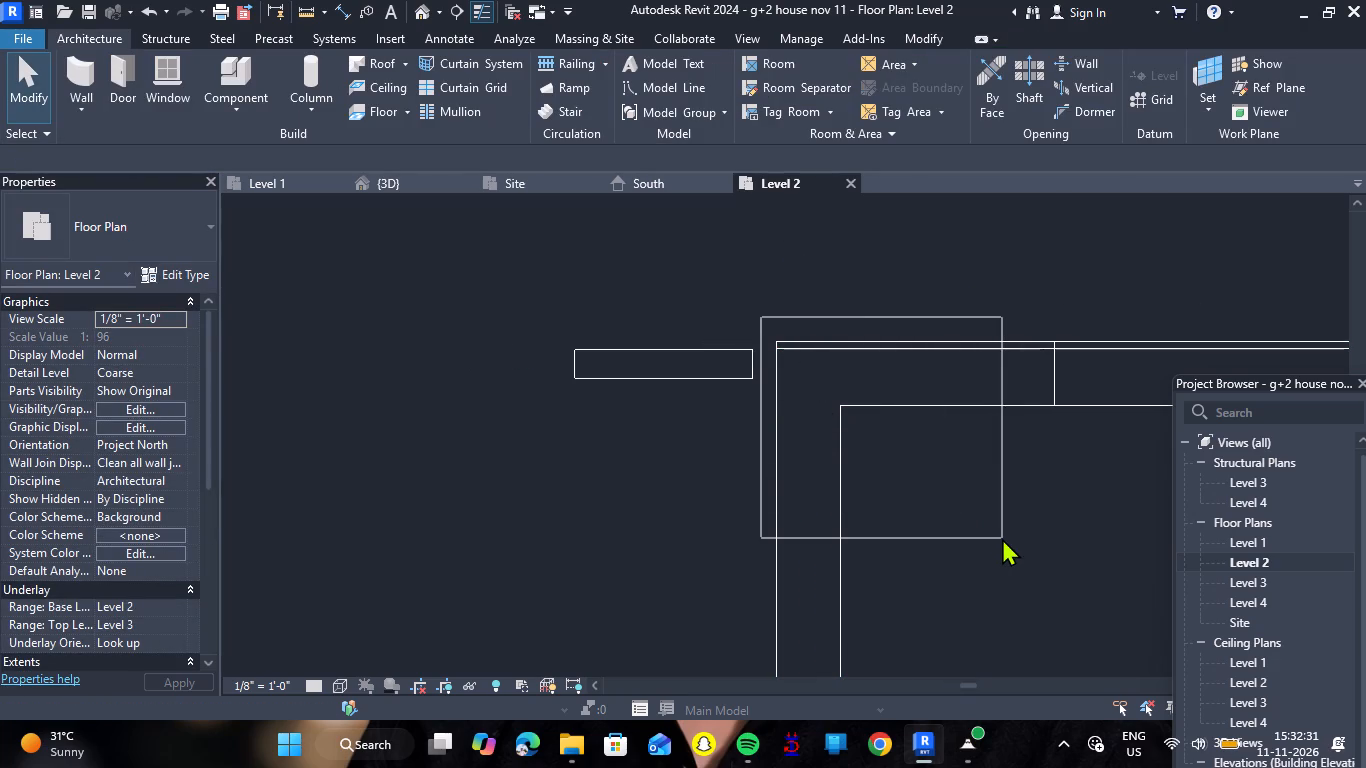
pyautogui.moveTo(1002, 538); pyautogui.dragTo(993, 528)
pyautogui.scroll(-17, 1002, 538)
pyautogui.scroll(-5, 993, 528)
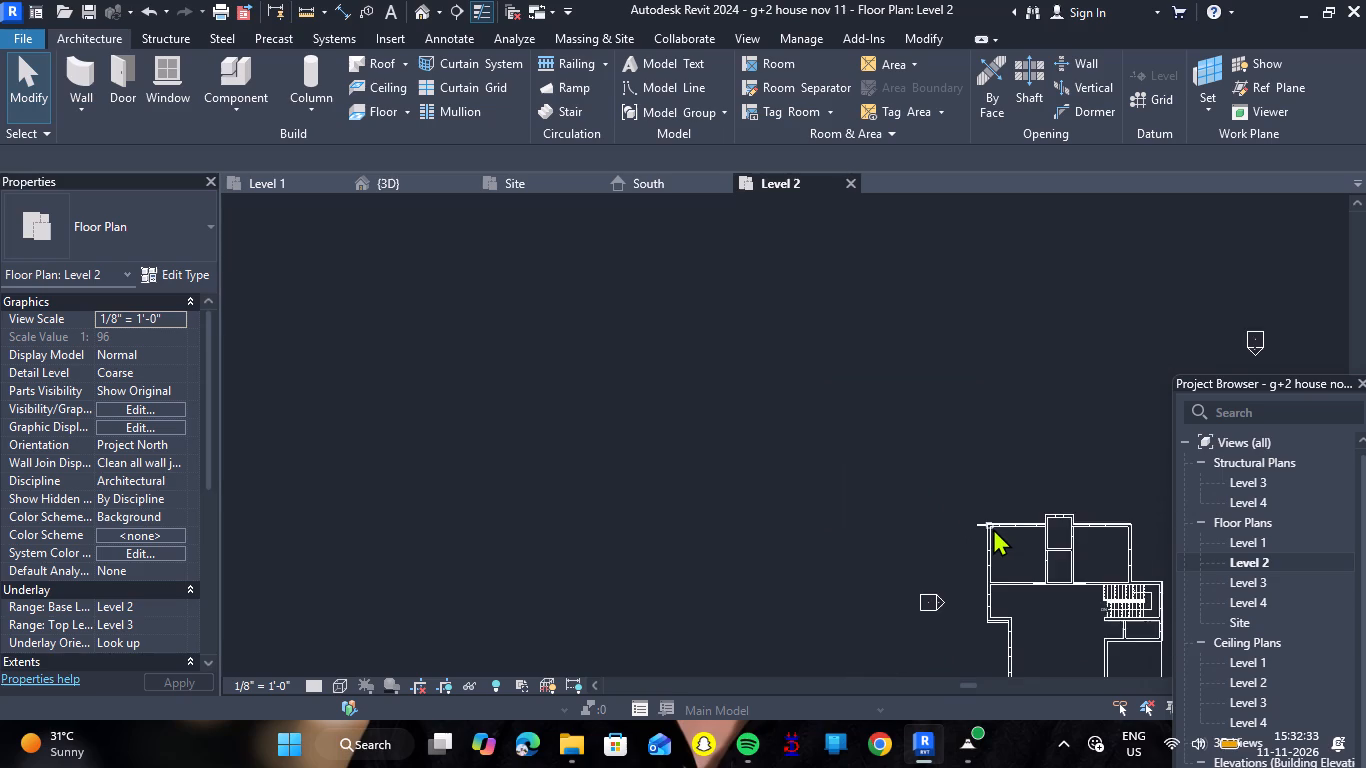
pyautogui.moveTo(993, 528); pyautogui.dragTo(1091, 620)
pyautogui.scroll(-7, 993, 528)
pyautogui.scroll(8, 1105, 613)
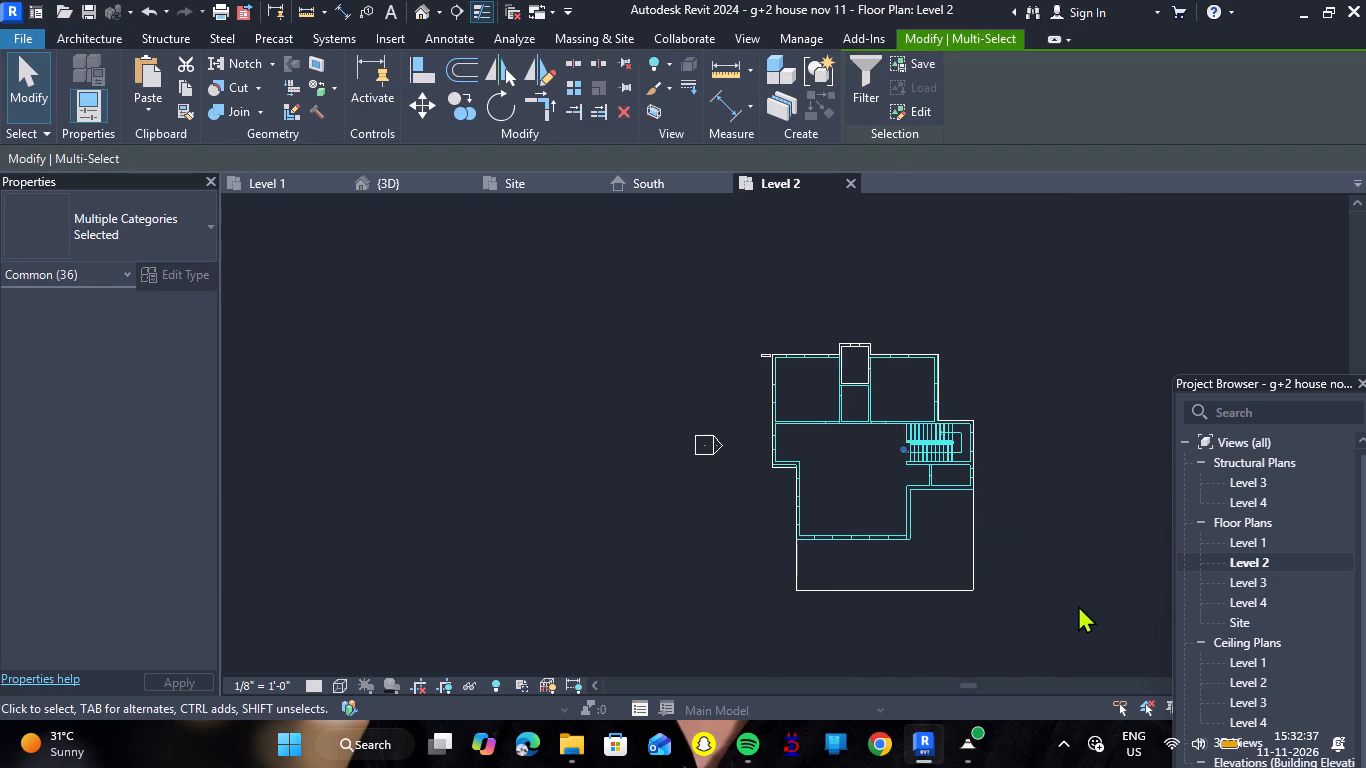
pyautogui.click(1011, 632)
pyautogui.moveTo(1000, 619); pyautogui.dragTo(806, 330)
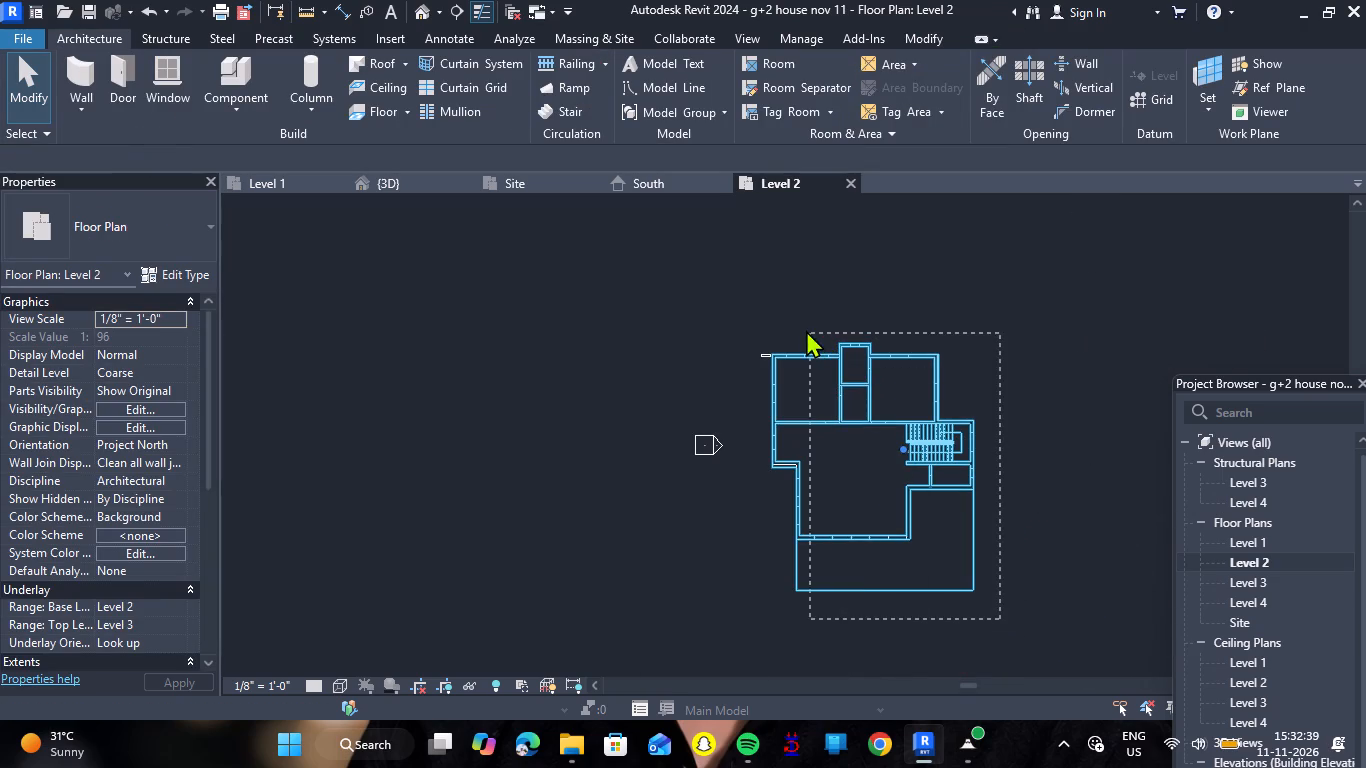
pyautogui.moveTo(806, 330); pyautogui.dragTo(772, 293)
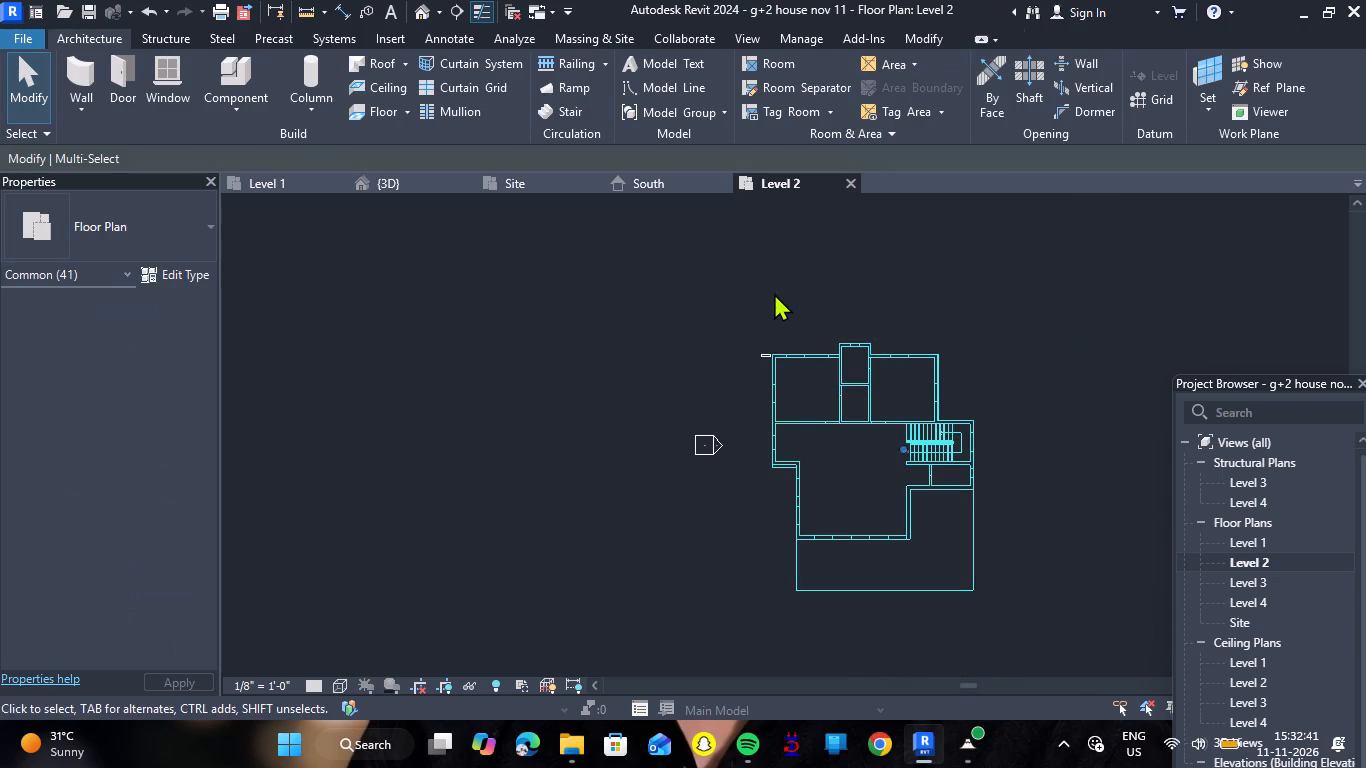
pyautogui.scroll(6, 781, 384)
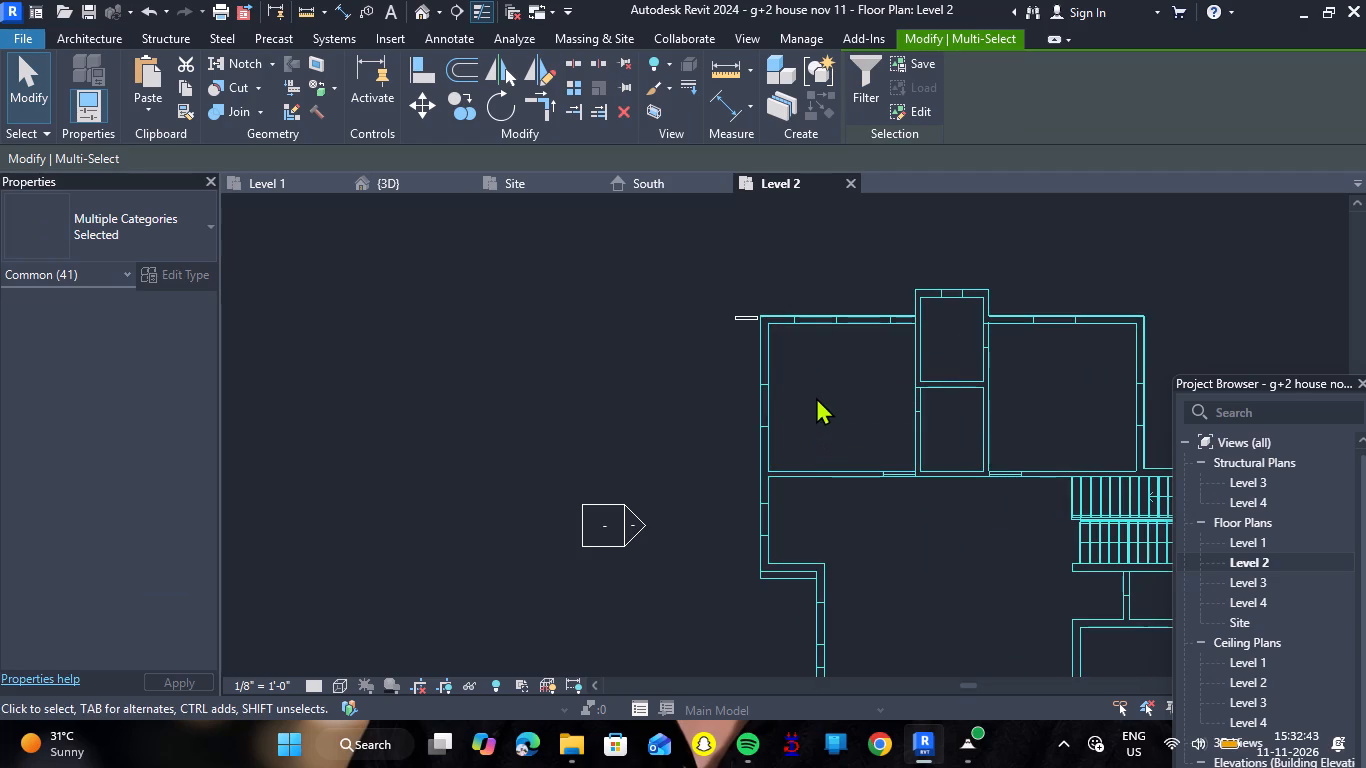
pyautogui.write('hh')
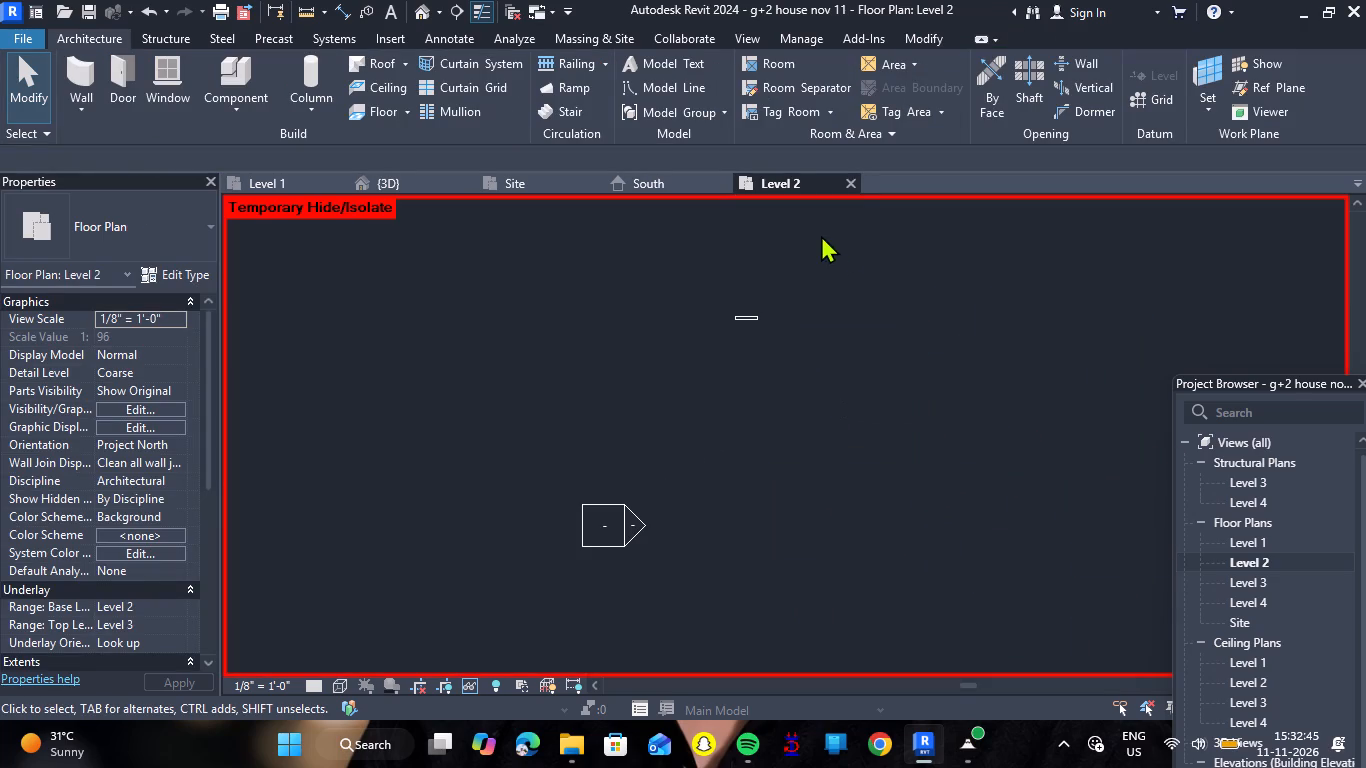
# Move the G+2 HOUSE PLAN.dwg import from the first-floor plan's upper-left boundary corner to the right endpoint of the short reference wall.
pyautogui.scroll(-5, 821, 235)
pyautogui.scroll(-7, 808, 324)
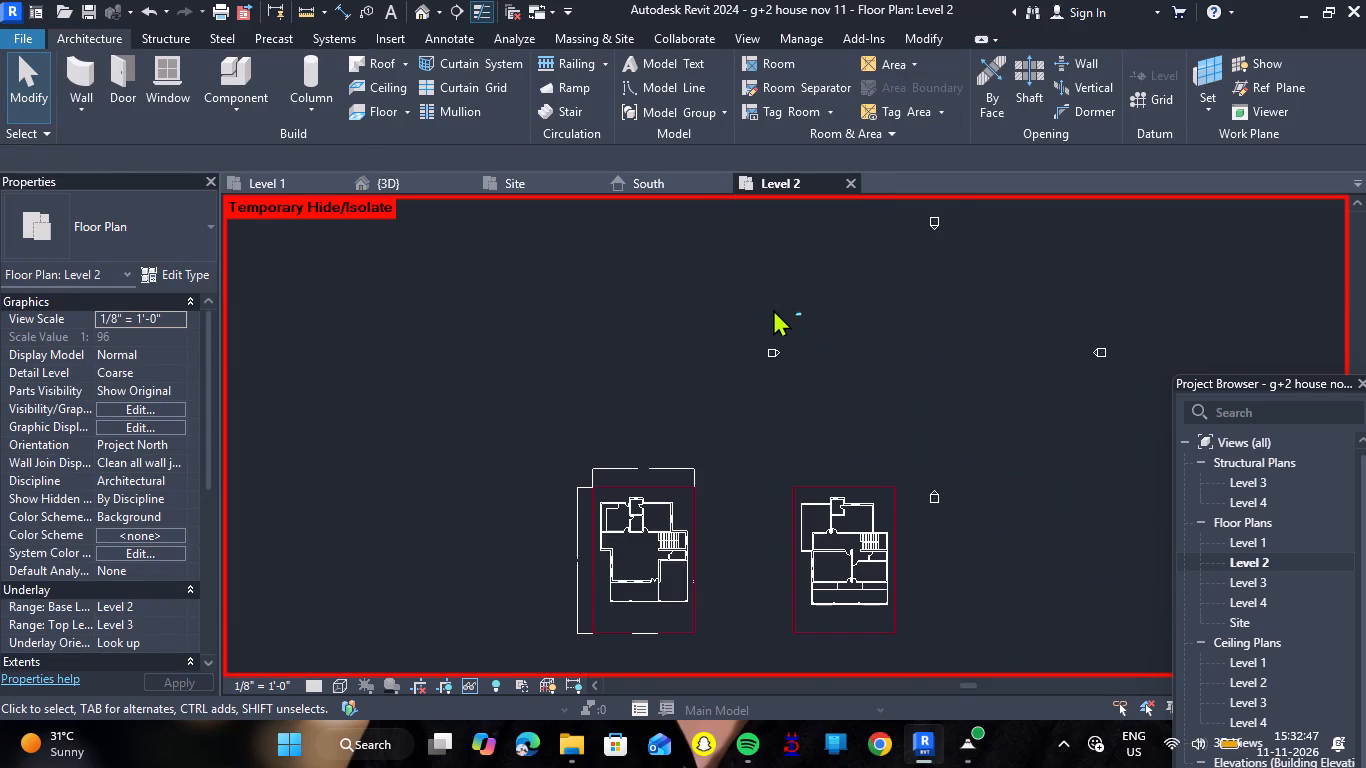
pyautogui.click(620, 484)
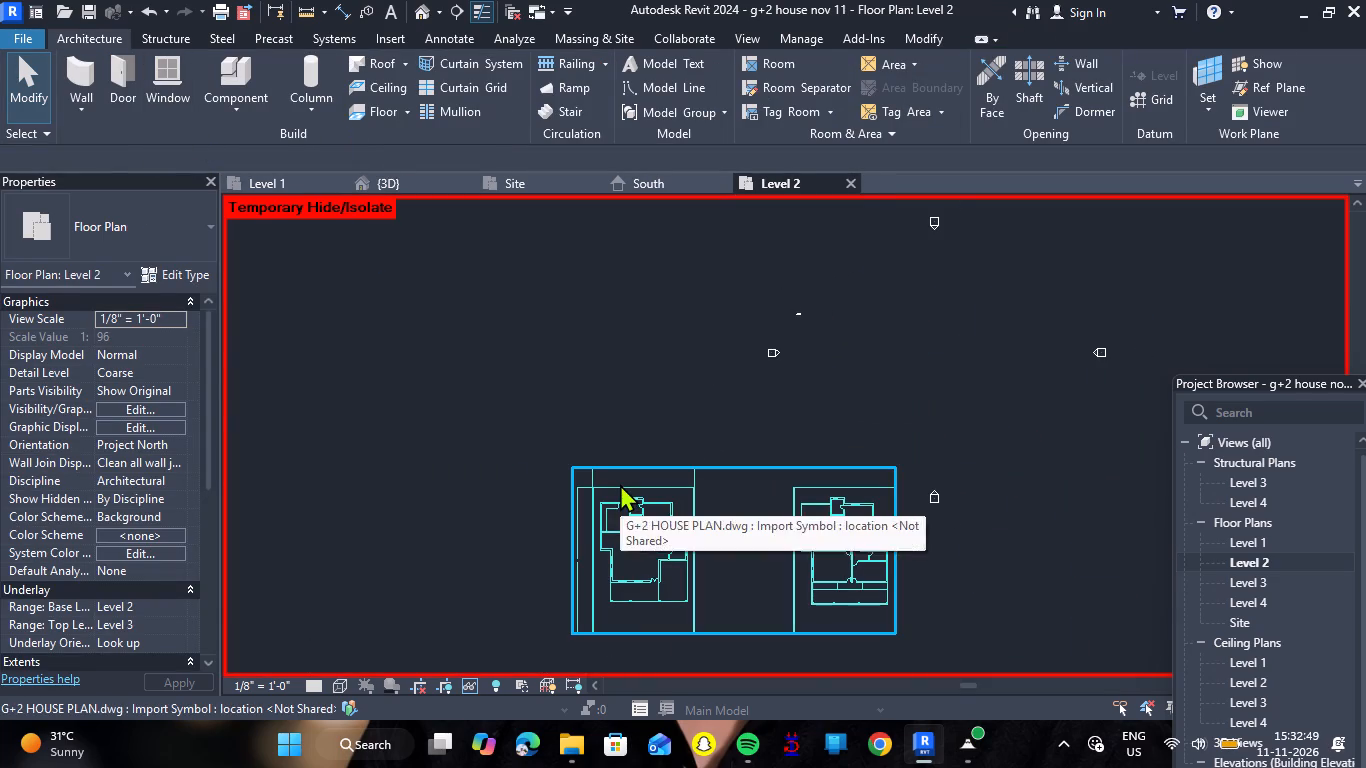
pyautogui.click(421, 102)
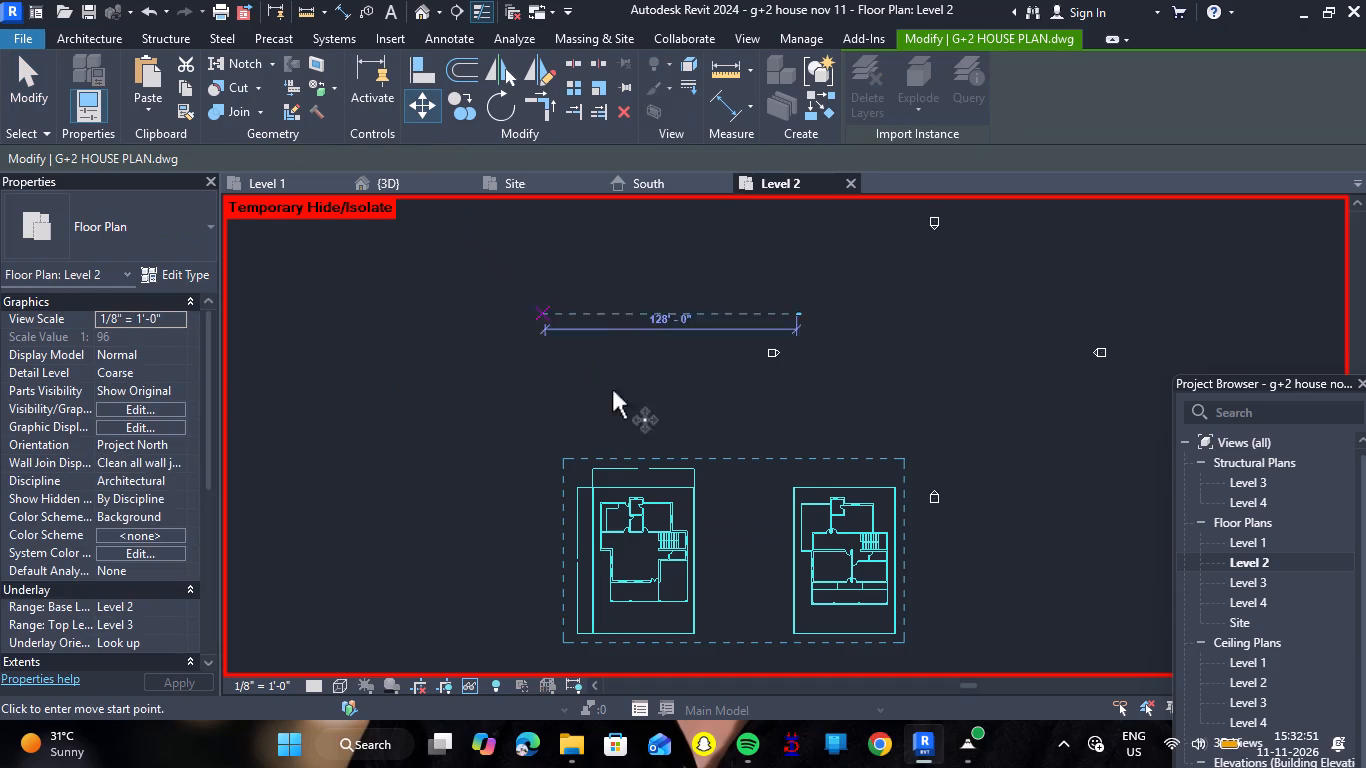
pyautogui.click(793, 485)
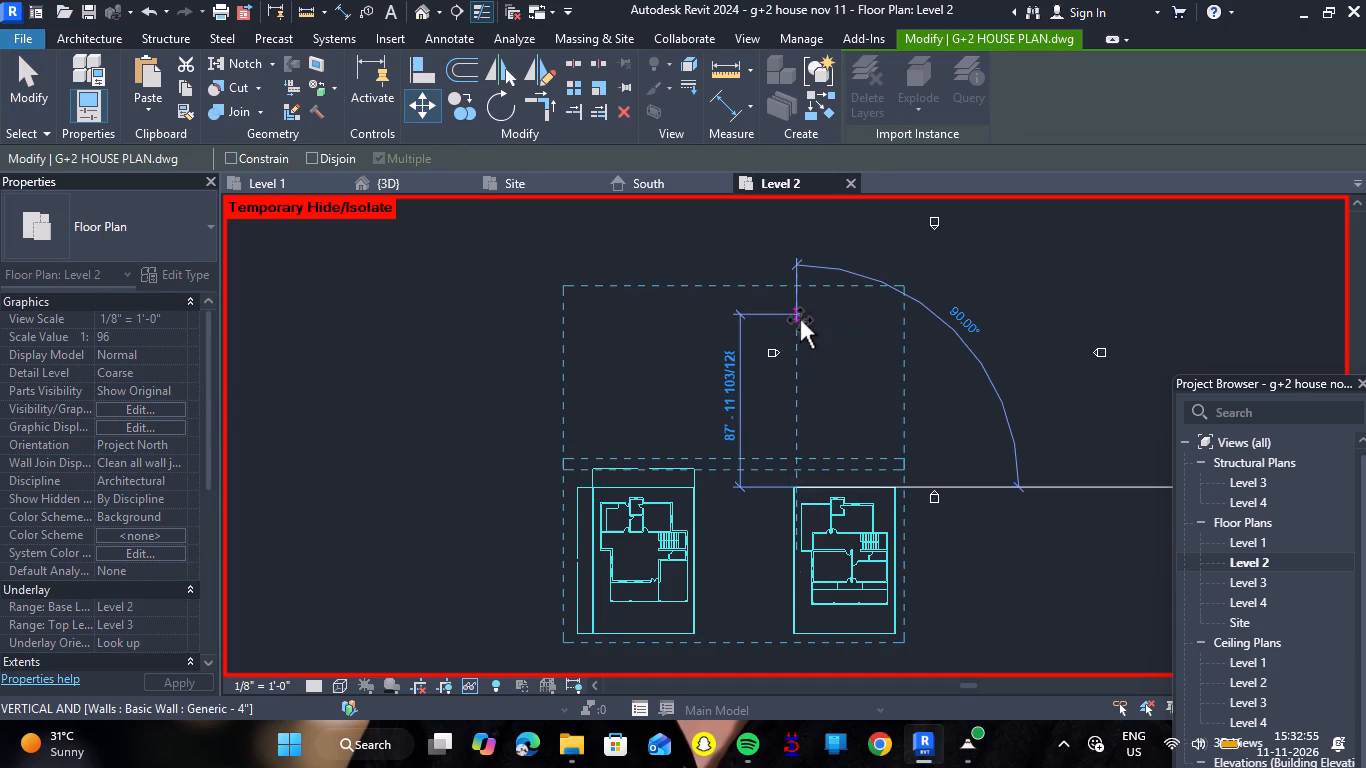
pyautogui.scroll(15, 800, 320)
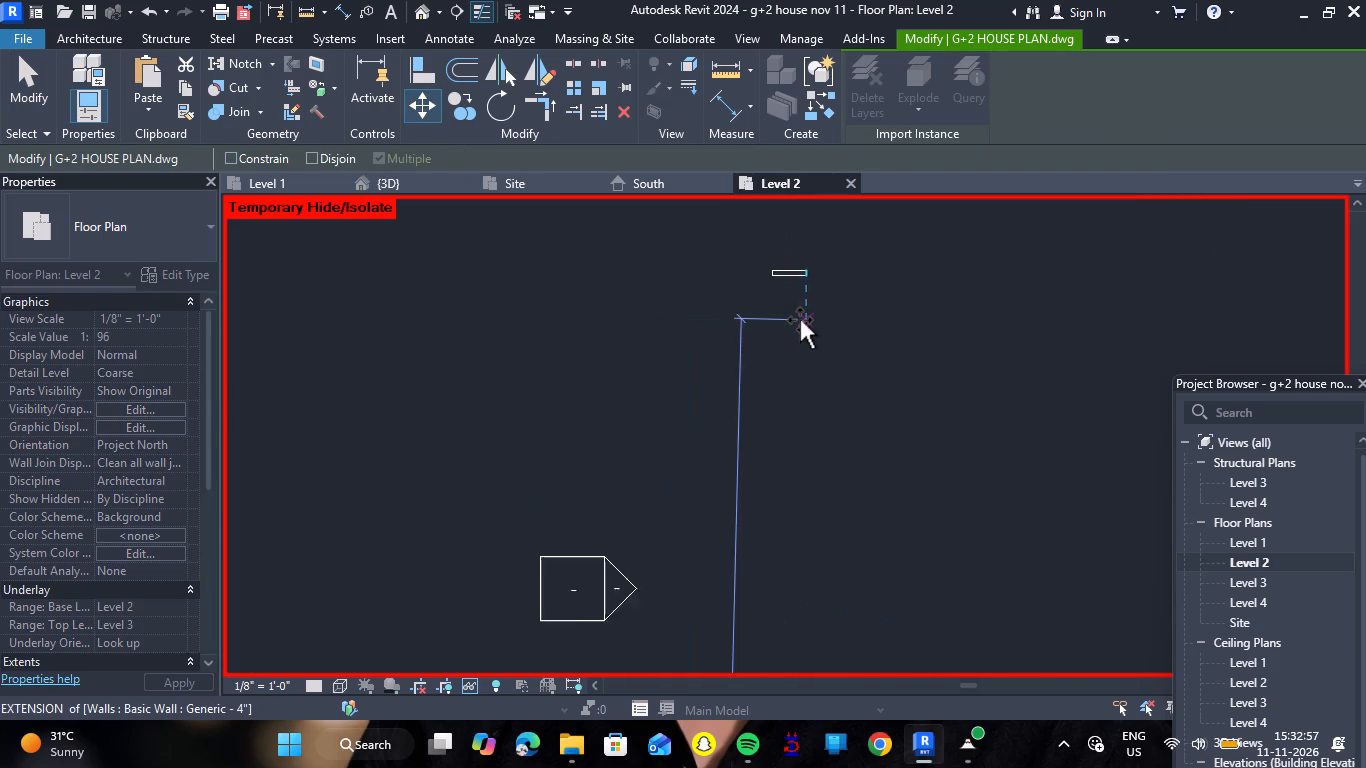
pyautogui.scroll(1, 800, 320)
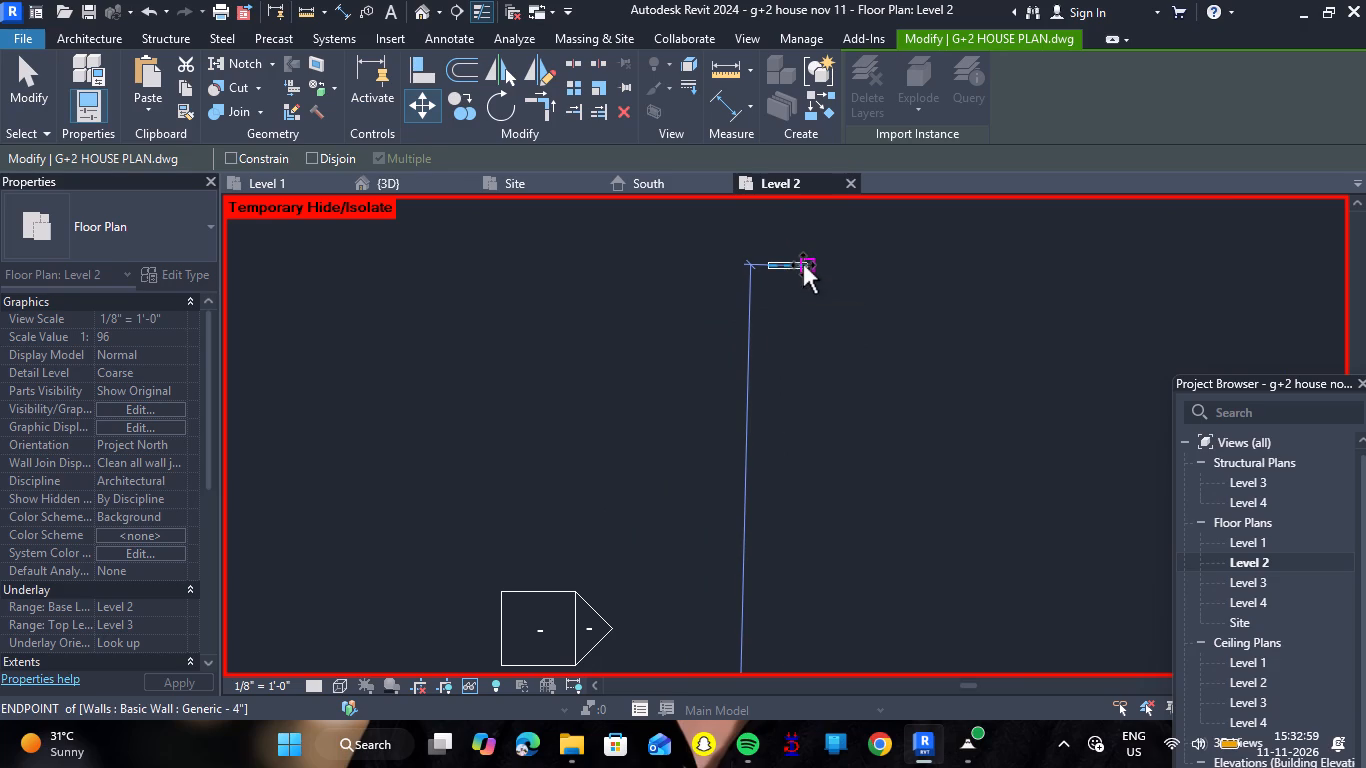
pyautogui.click(803, 265)
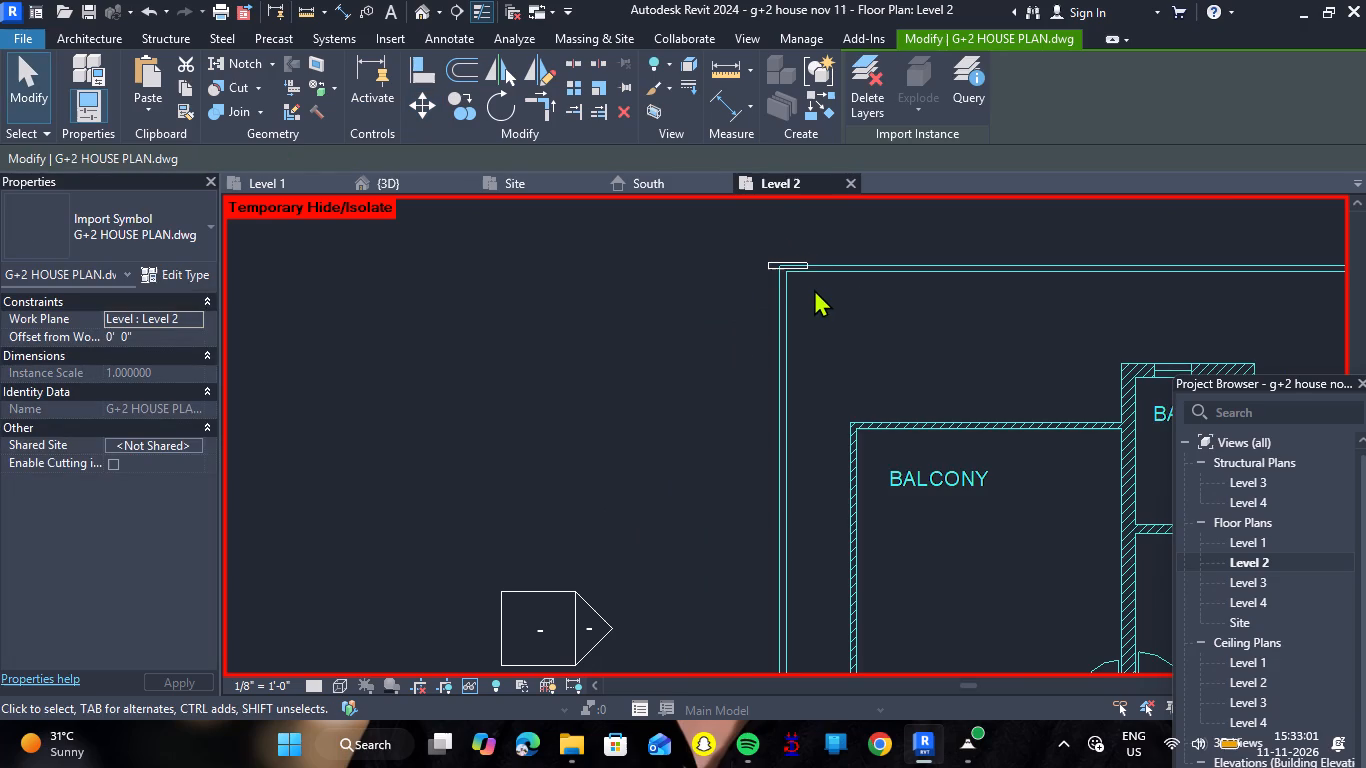
# Nudge the imported CAD plan right until its boundary clears the reference wall's right end, and slightly up to line up with it.
pyautogui.press('Right')
pyautogui.press('Right')
pyautogui.press('Right')
pyautogui.press('Right')
pyautogui.press('Right')
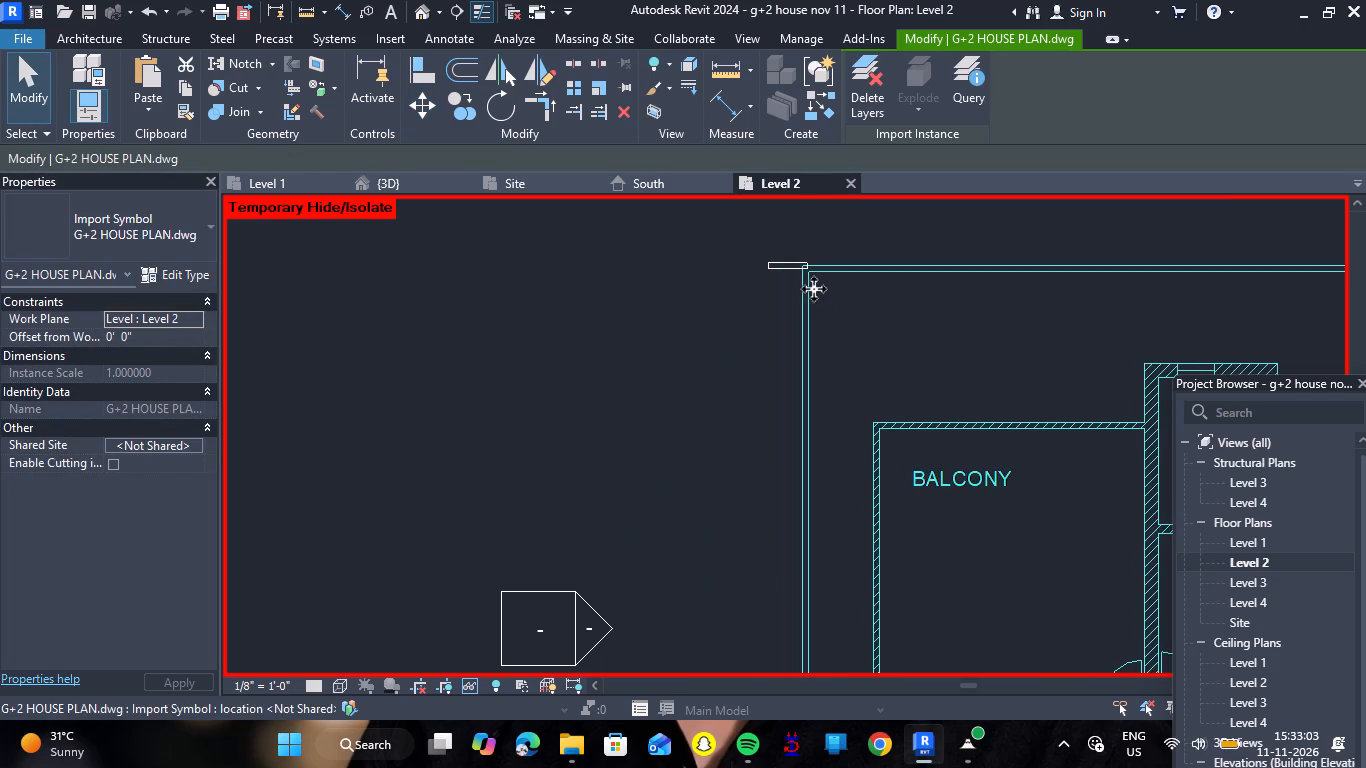
pyautogui.press('Right')
pyautogui.press('Right')
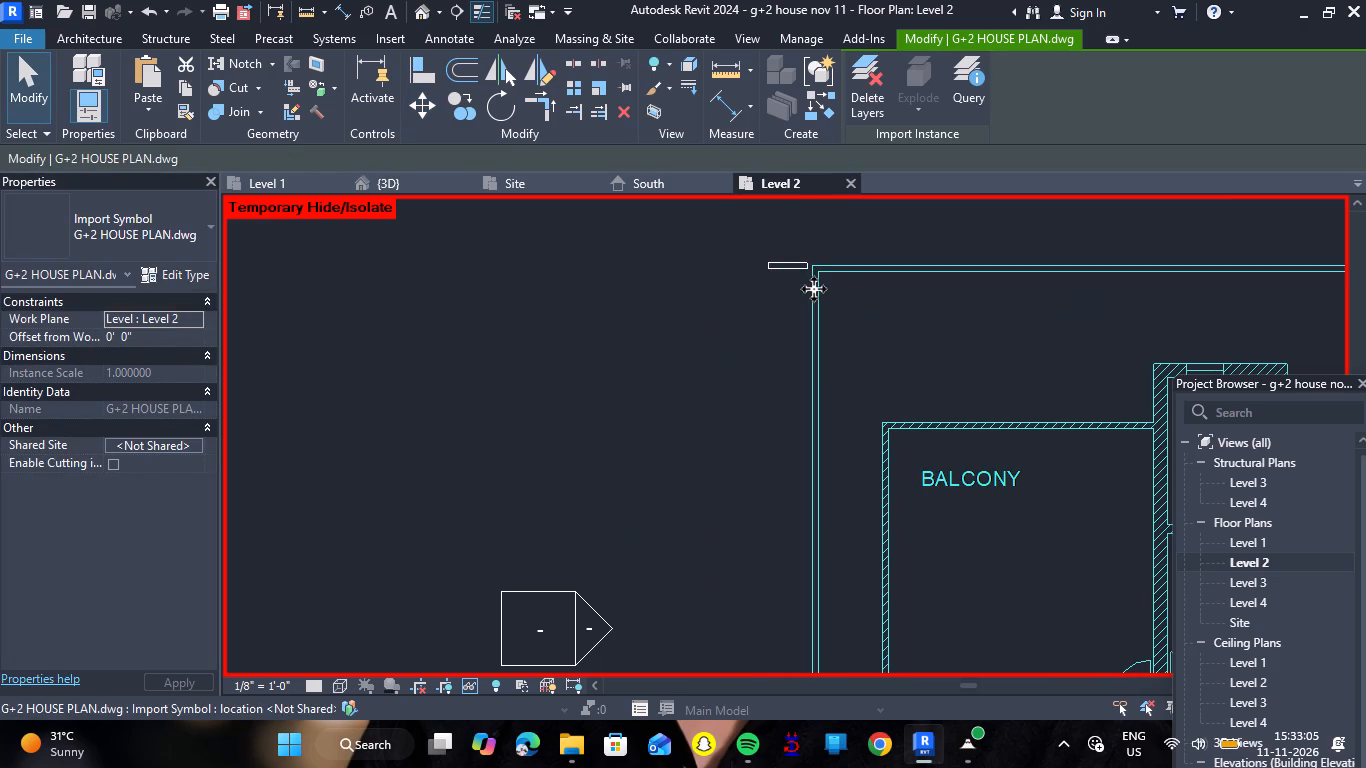
pyautogui.press('Up')
pyautogui.press('Escape')
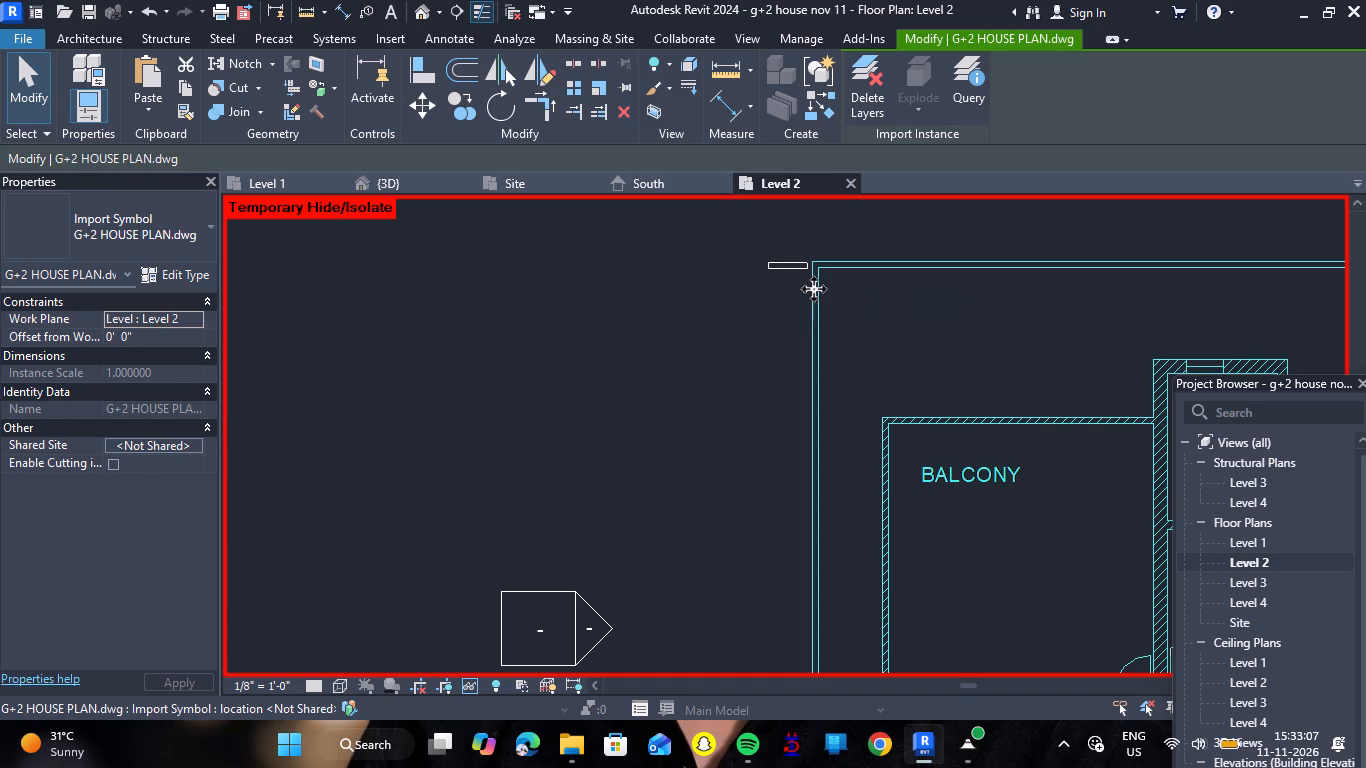
# Set the base offset for new Generic - 4" walls to 1'-0" and leave the Wall command.
pyautogui.scroll(-11, 821, 367)
pyautogui.scroll(-4, 731, 388)
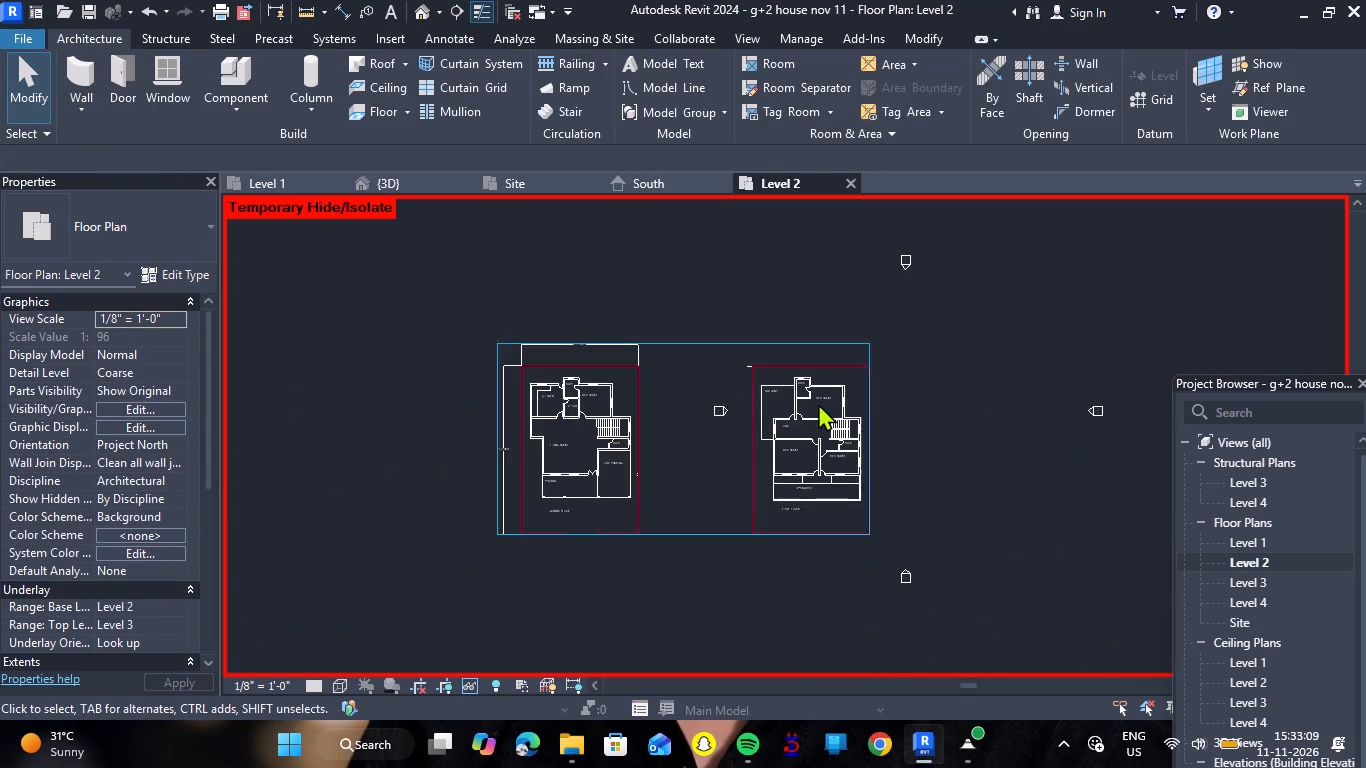
pyautogui.scroll(5, 976, 422)
pyautogui.scroll(2, 546, 281)
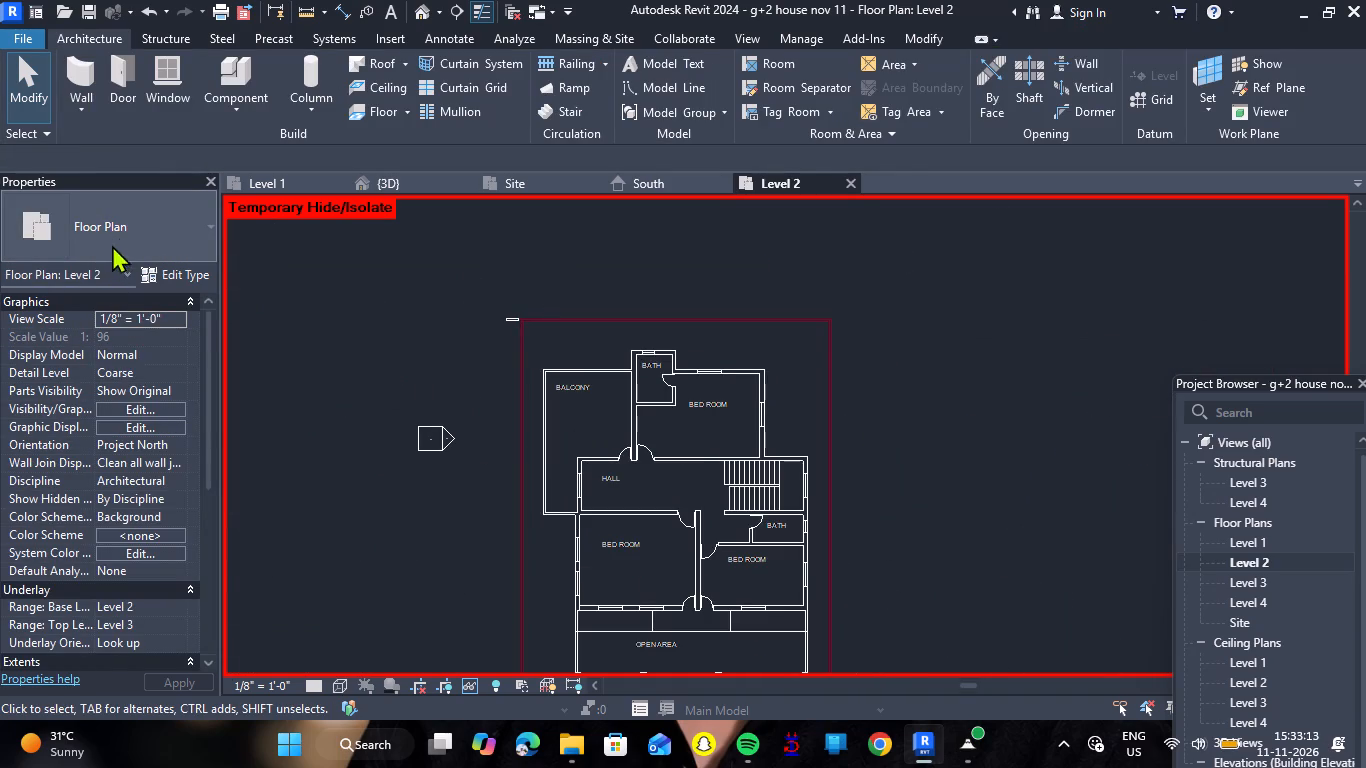
pyautogui.click(91, 54)
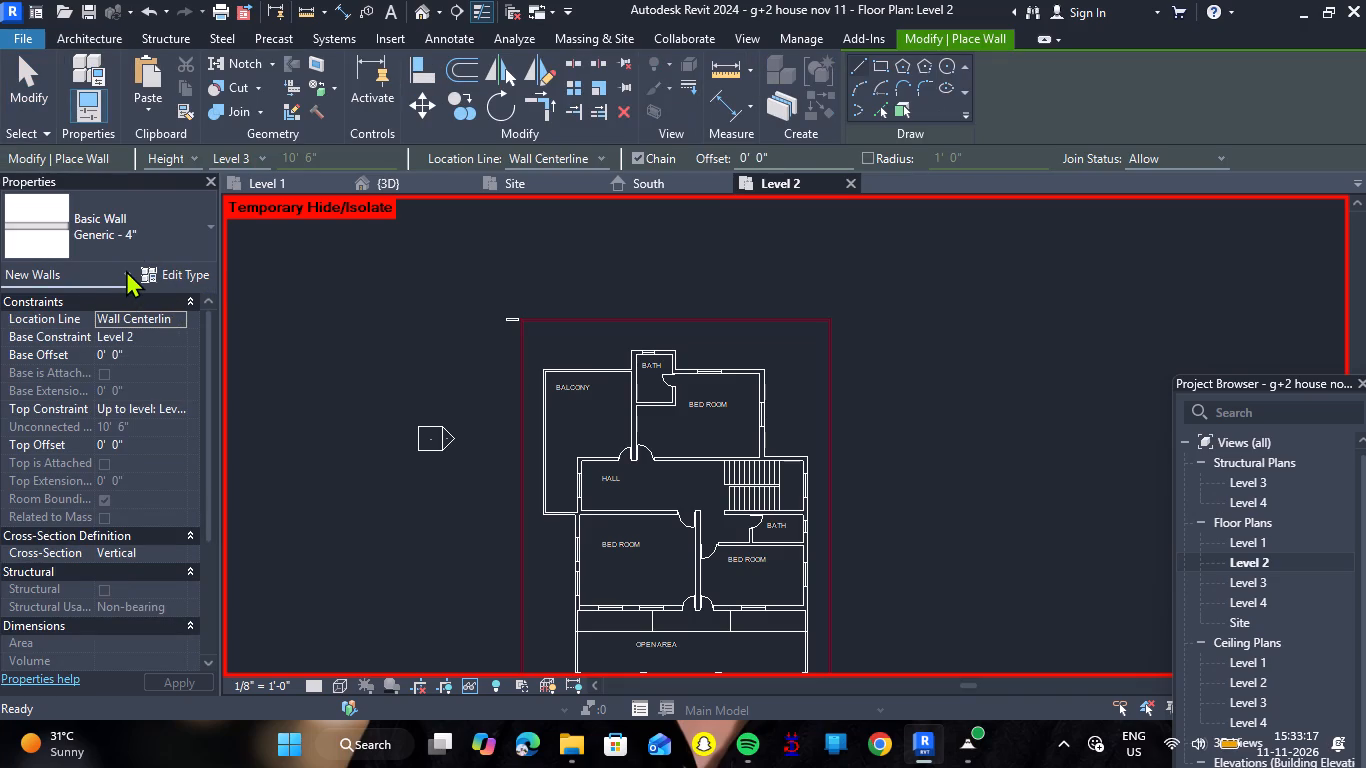
pyautogui.click(126, 270)
pyautogui.click(106, 311)
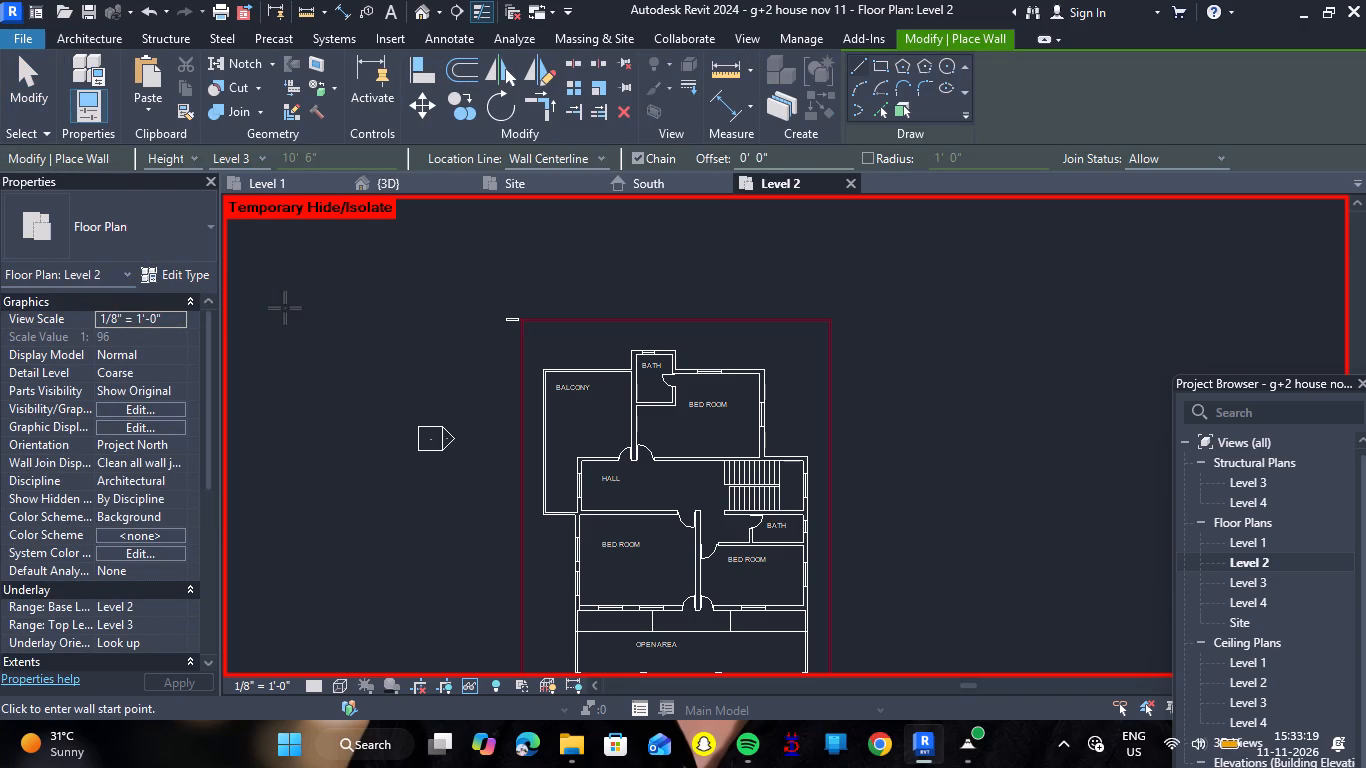
pyautogui.click(59, 35)
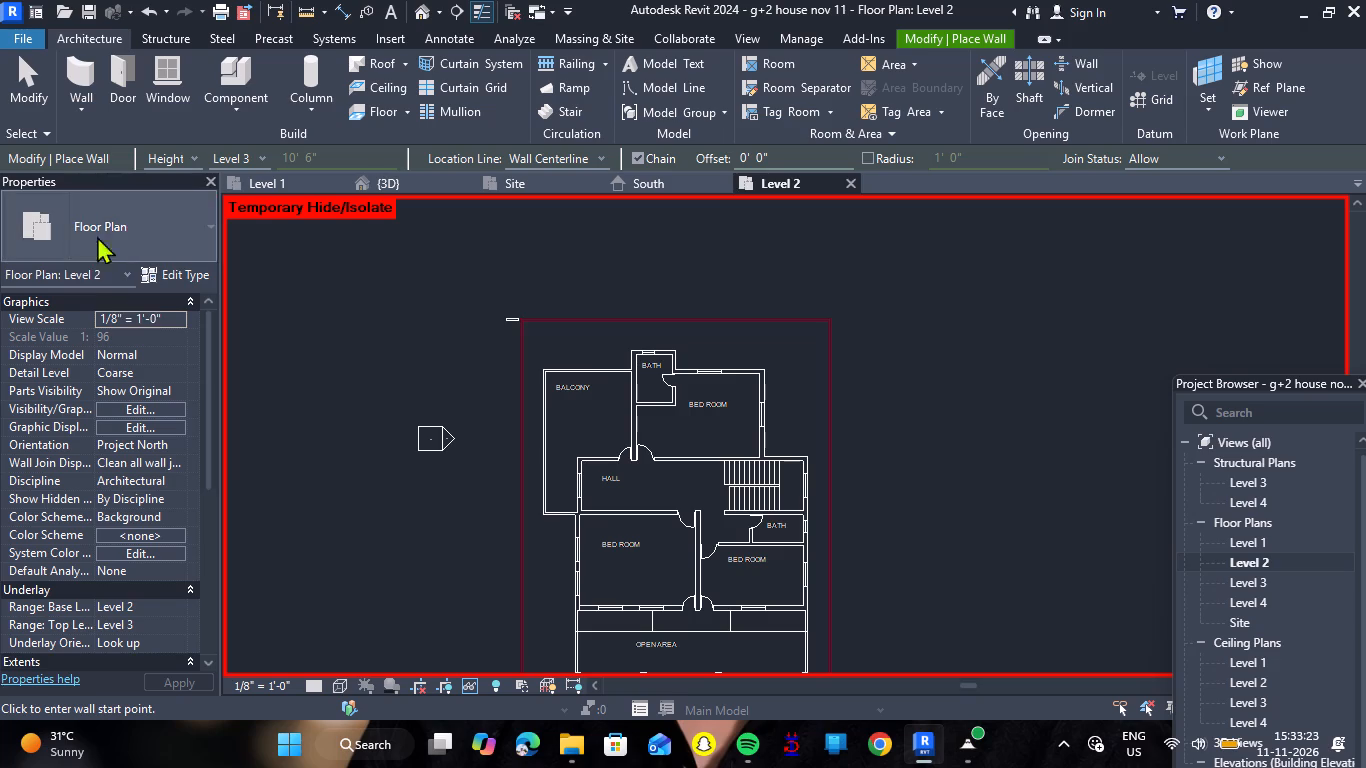
pyautogui.click(66, 63)
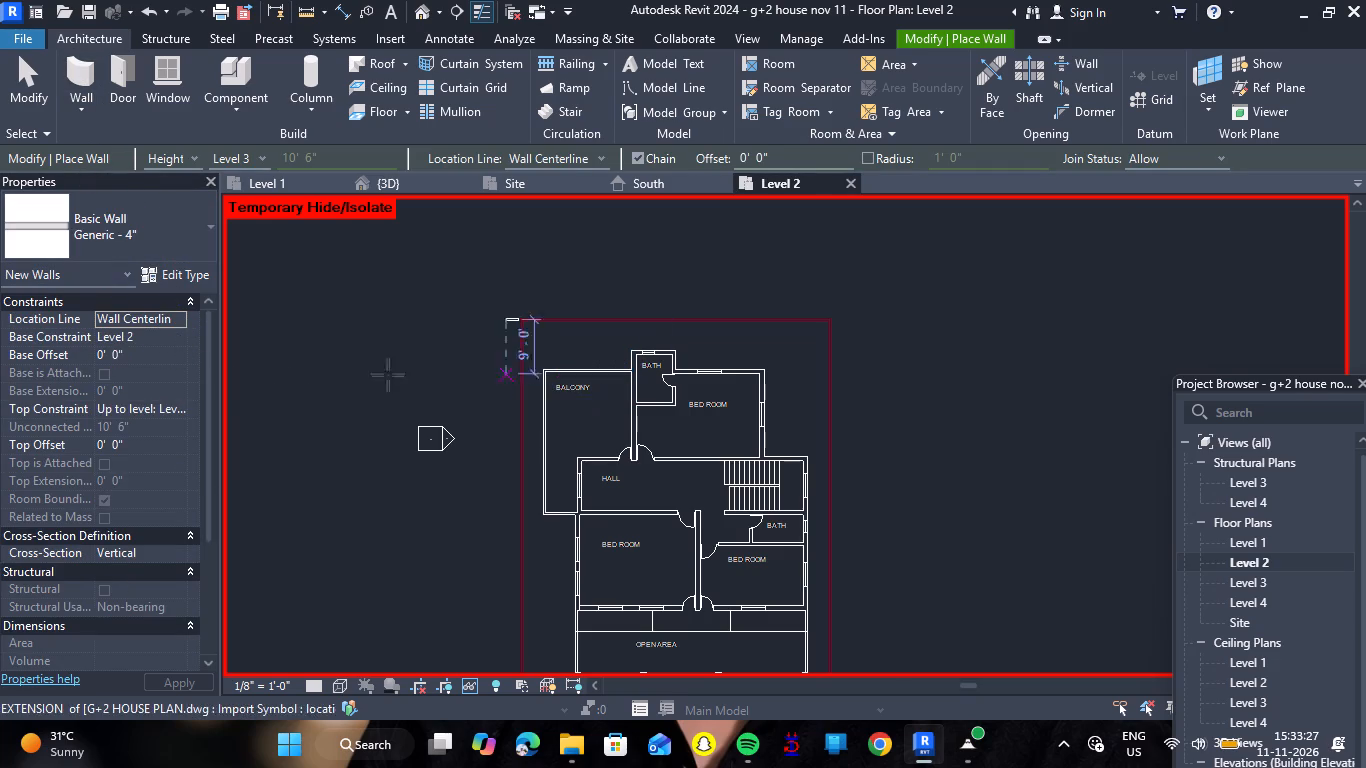
pyautogui.click(159, 349)
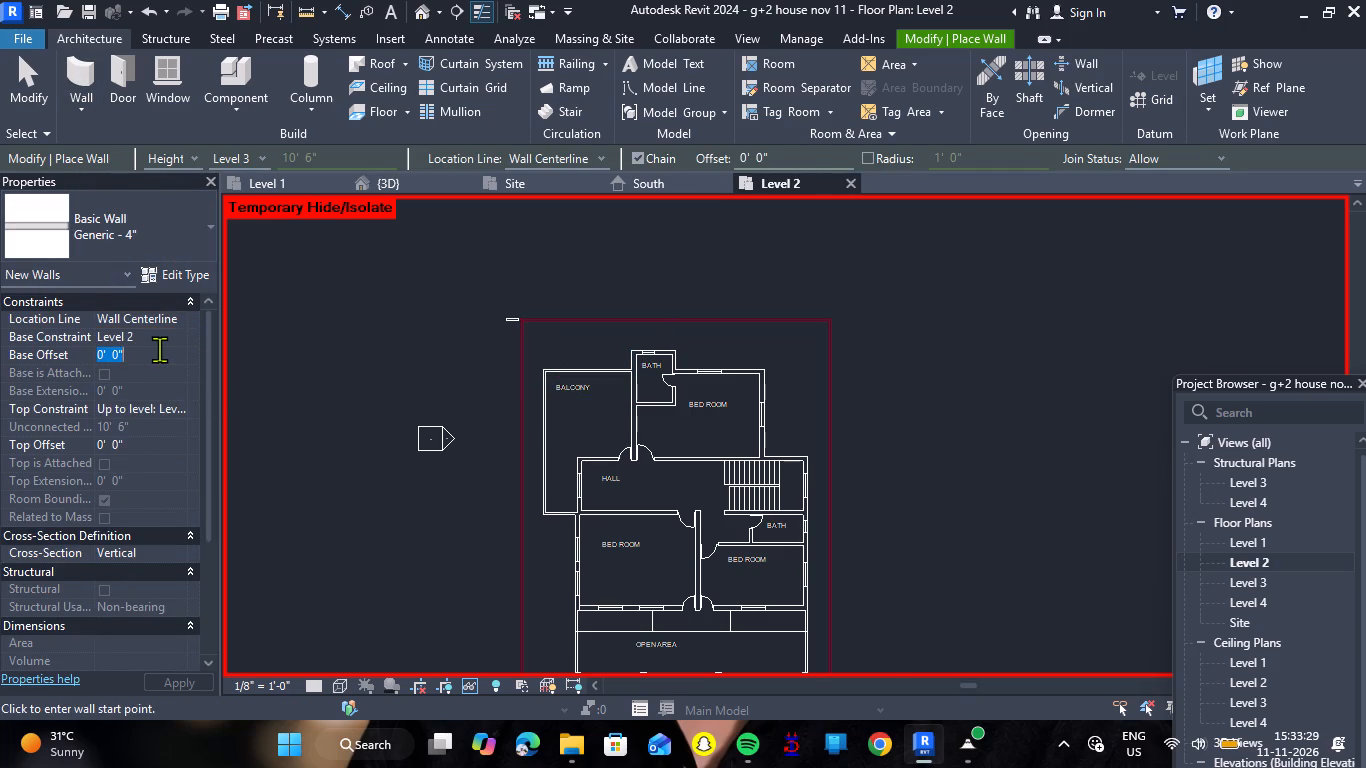
pyautogui.write("1'")
pyautogui.press('Return')
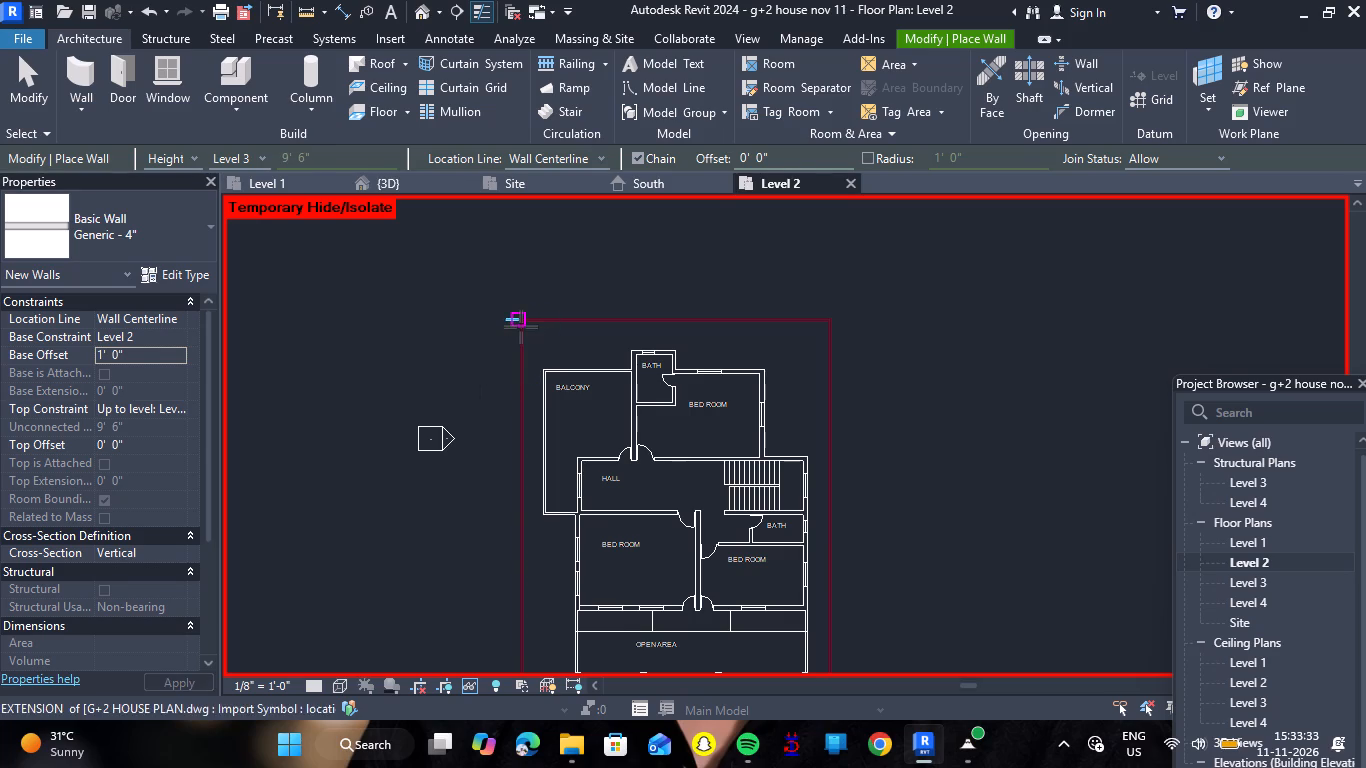
pyautogui.scroll(20, 521, 327)
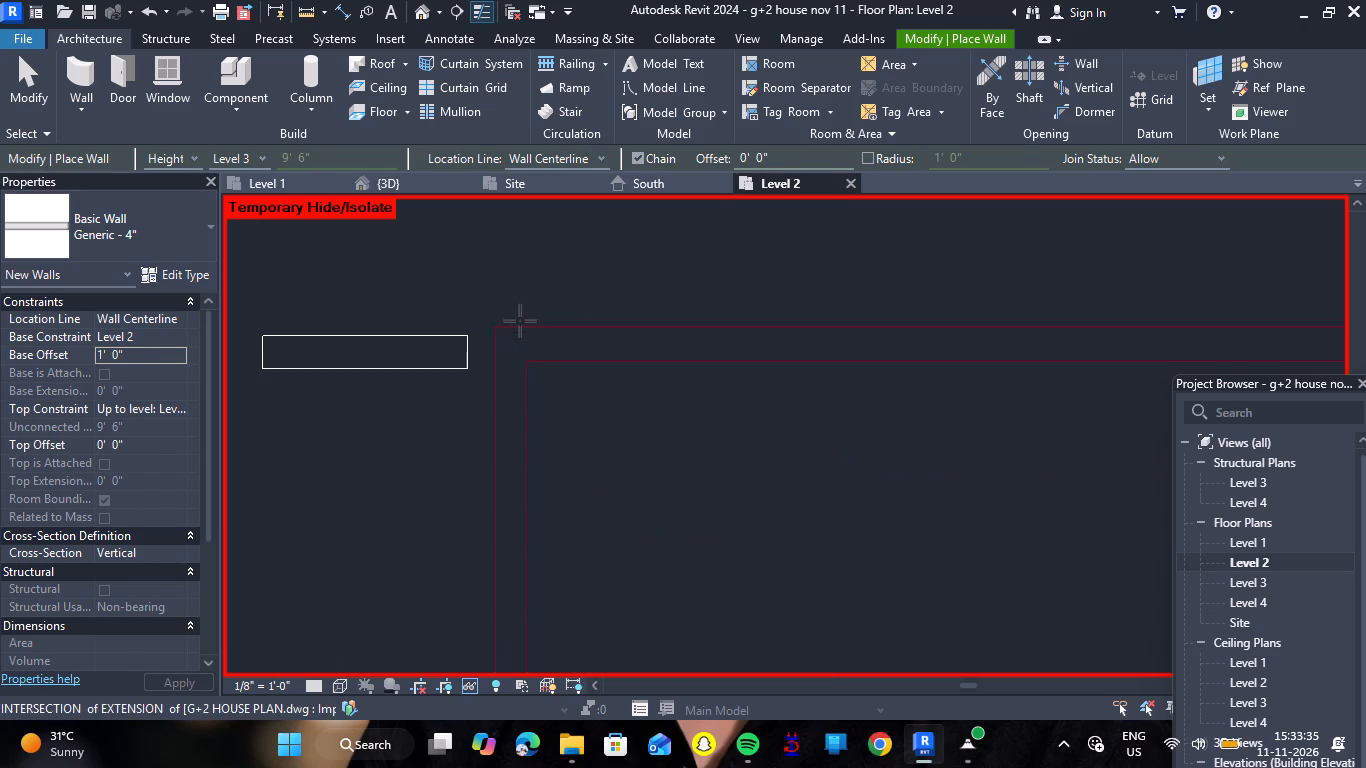
pyautogui.scroll(-15, 496, 347)
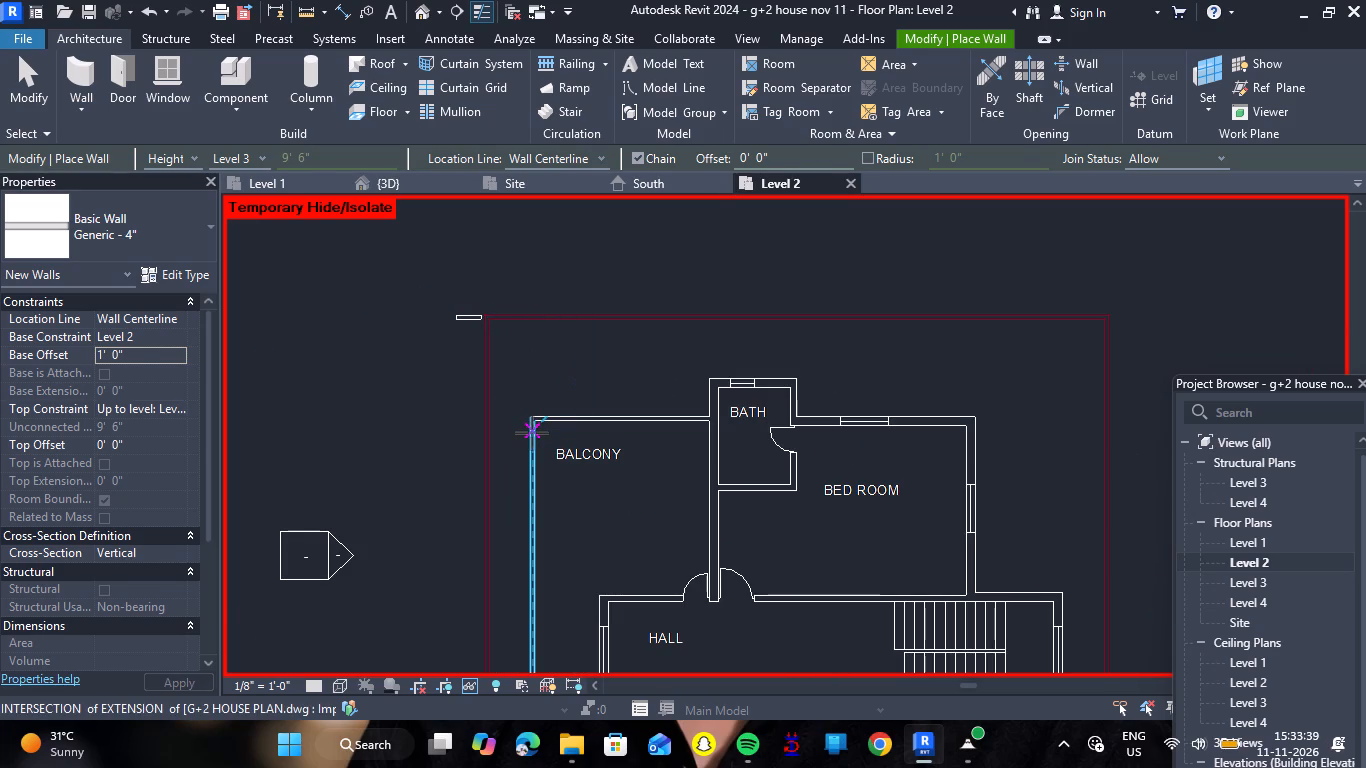
pyautogui.scroll(-6, 569, 313)
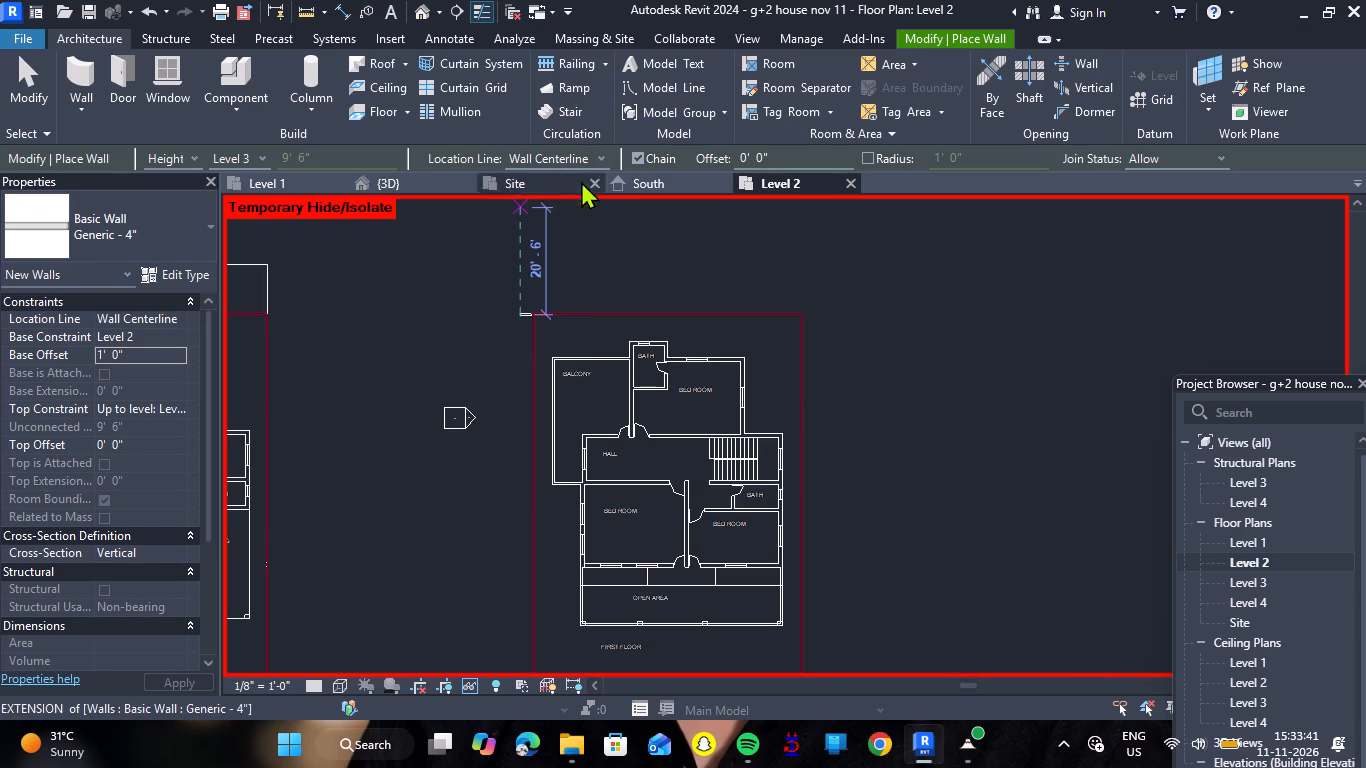
pyautogui.press('Escape')
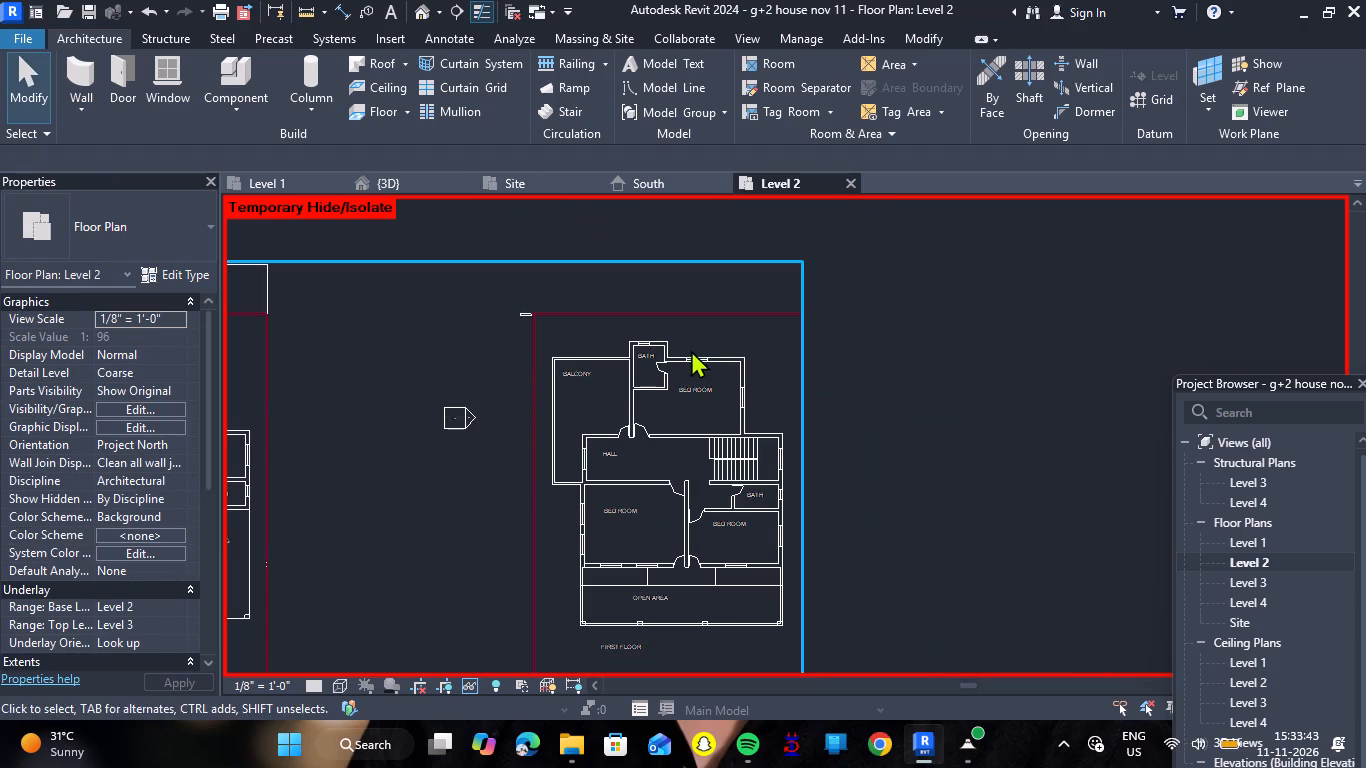
# Move the G+2 HOUSE PLAN.dwg import from the balcony's outer upper-left corner to the boundary corner at the short reference wall's right end.
pyautogui.click(696, 317)
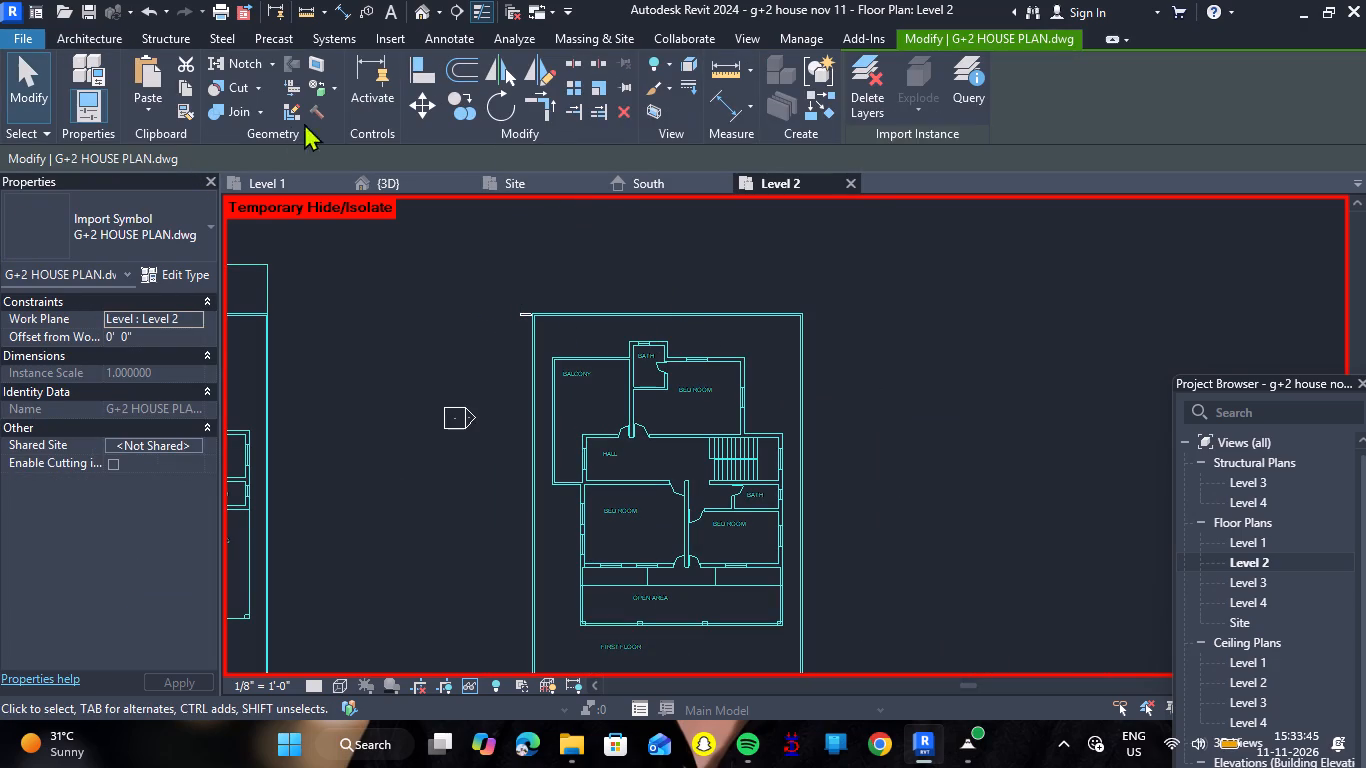
pyautogui.click(411, 112)
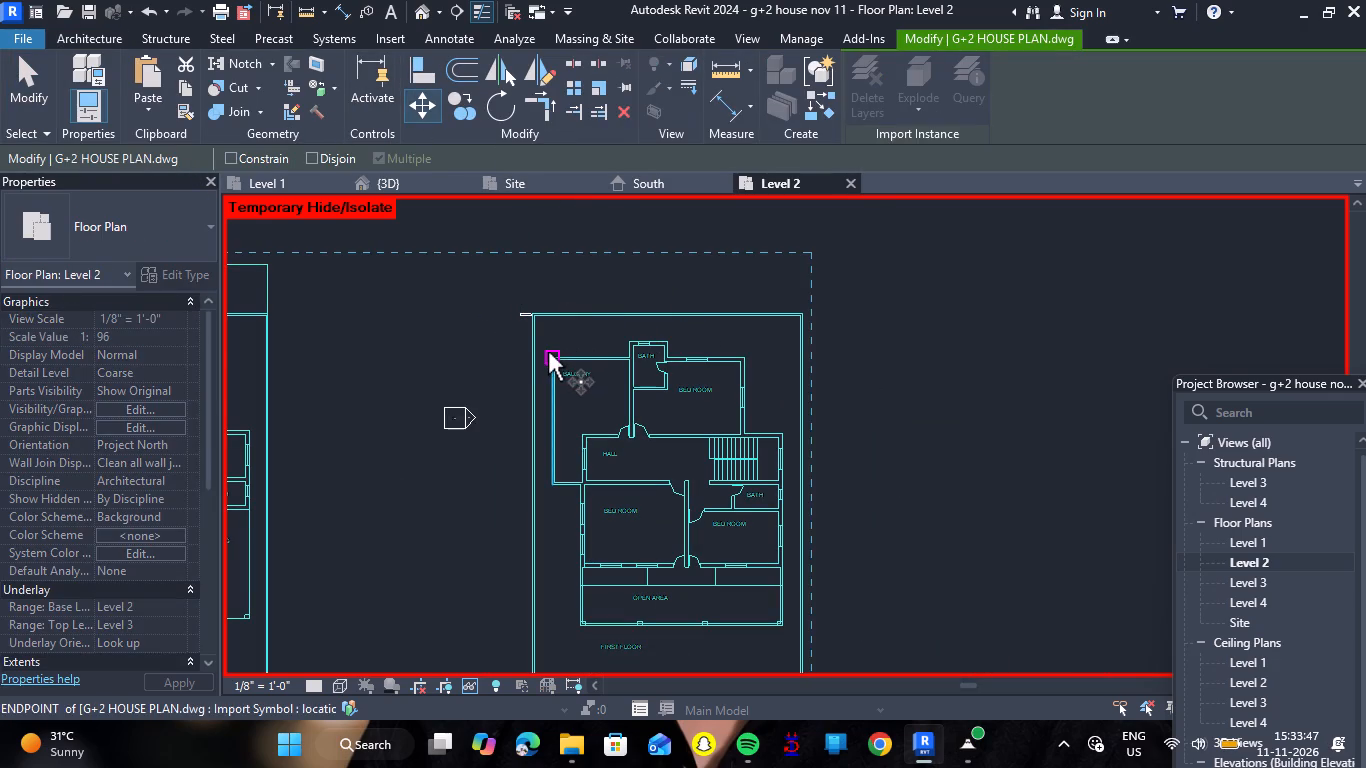
pyautogui.click(548, 352)
pyautogui.scroll(7, 536, 314)
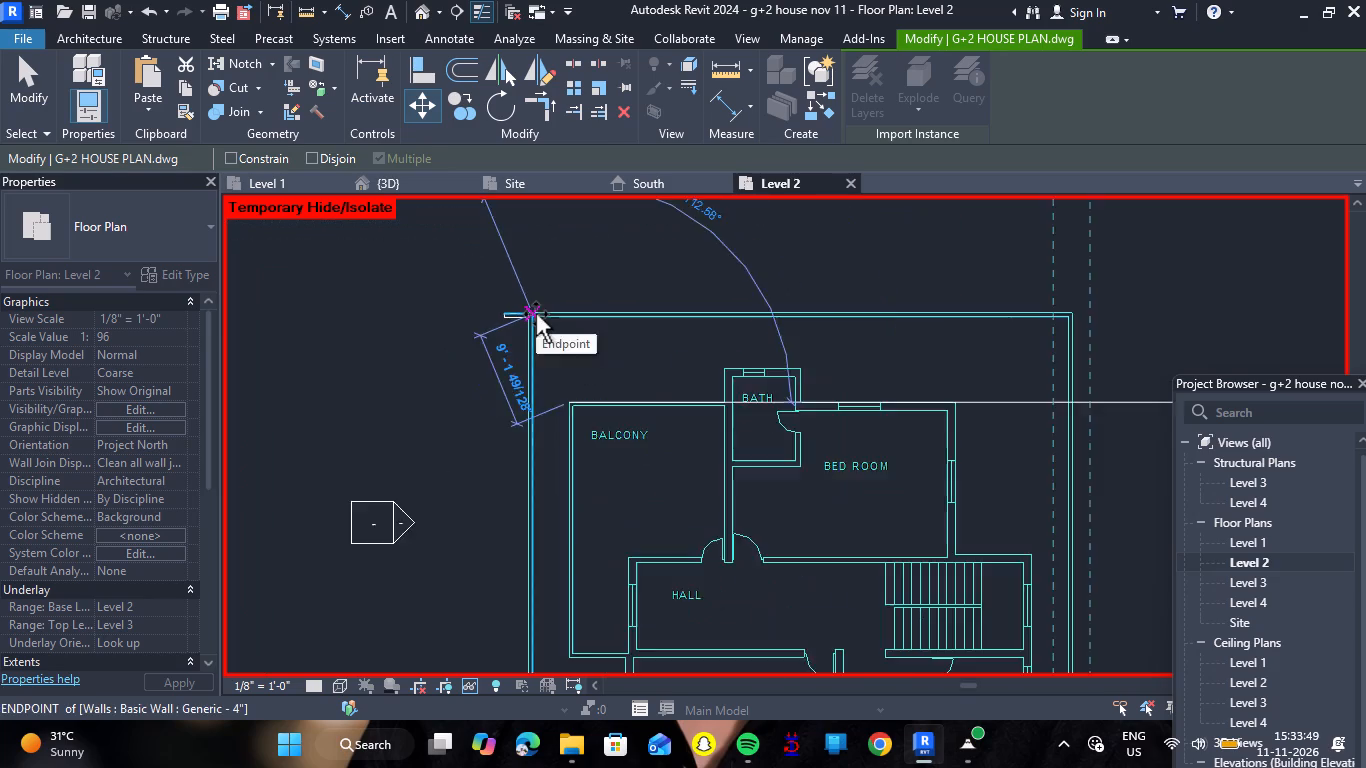
pyautogui.scroll(9, 536, 314)
pyautogui.click(536, 314)
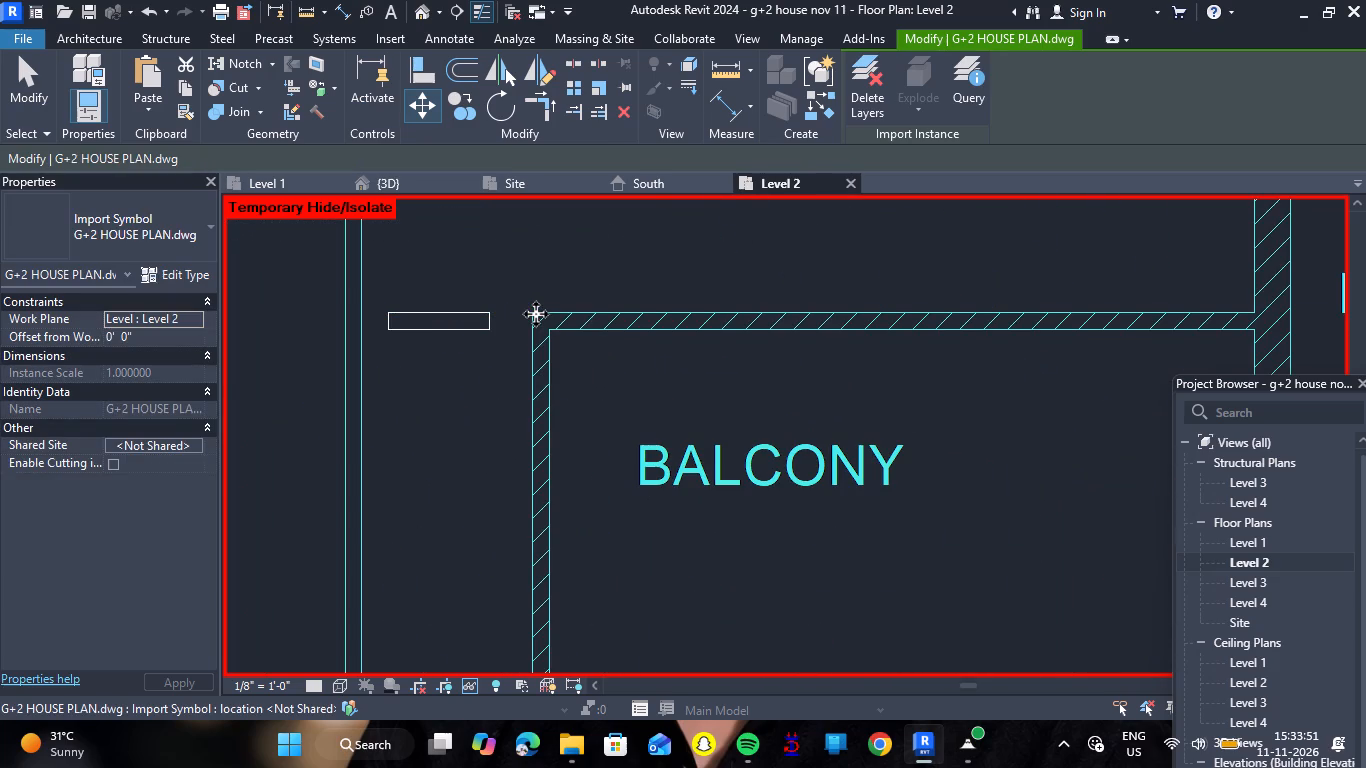
# Nudge the imported CAD plan left toward the reference wall and slightly up, and clear the selection.
pyautogui.press('Left')
pyautogui.press('Left')
pyautogui.press('Left')
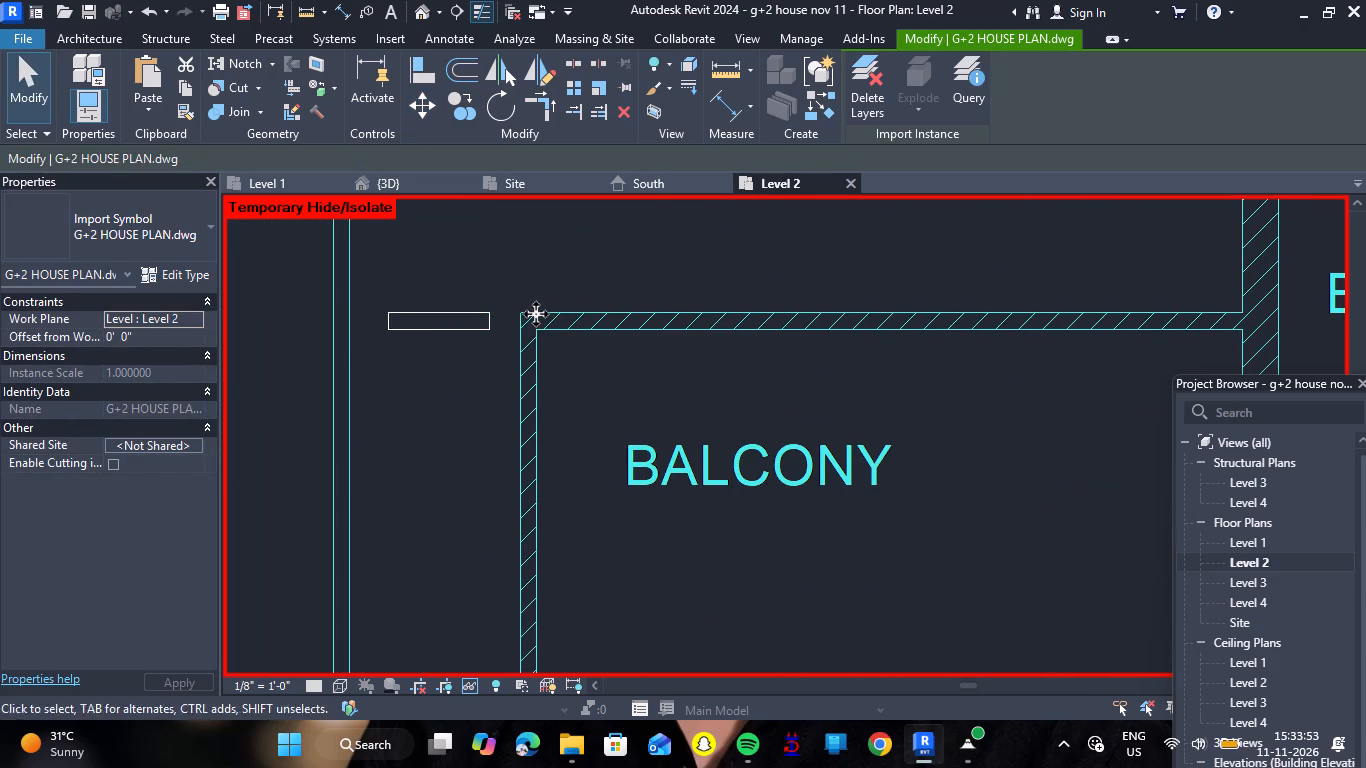
pyautogui.press('Left')
pyautogui.press('Up')
pyautogui.press('Down')
pyautogui.press('Up')
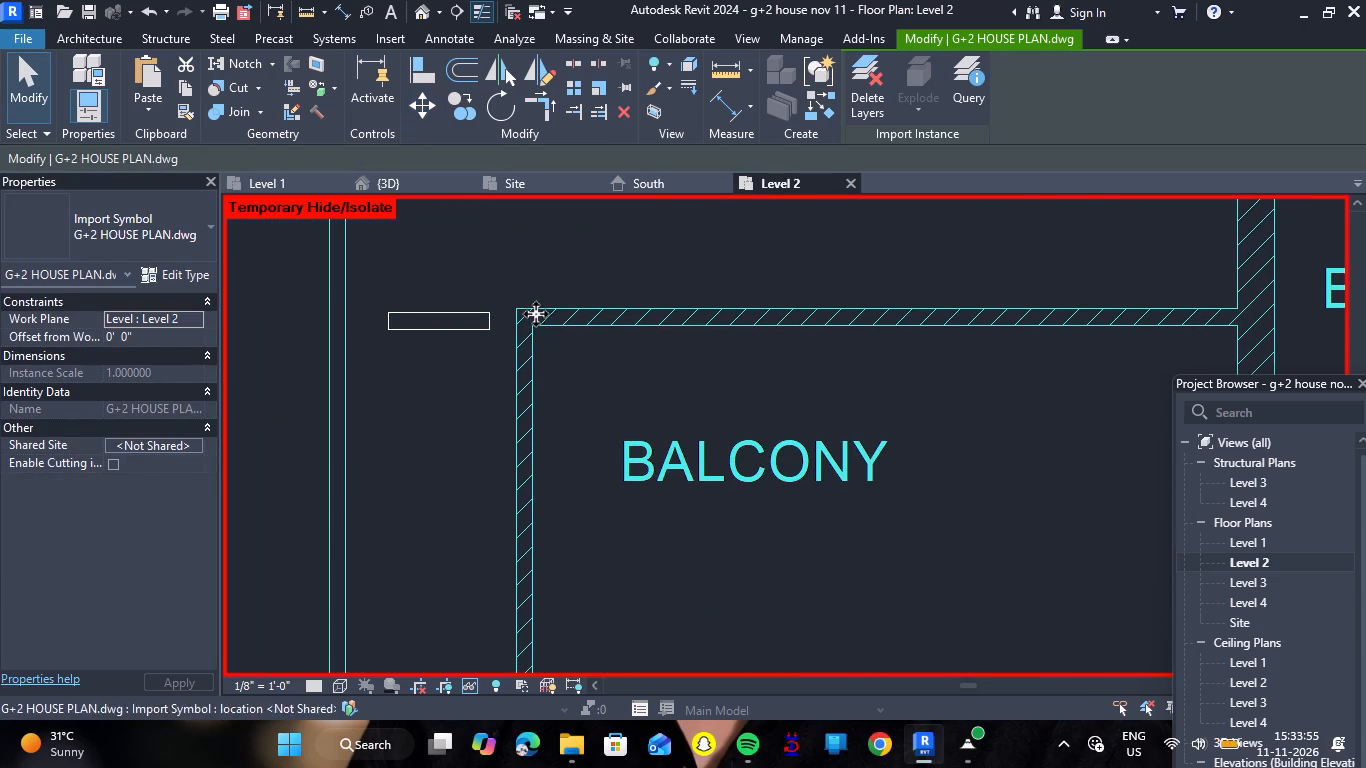
pyautogui.press('Left')
pyautogui.press('Escape')
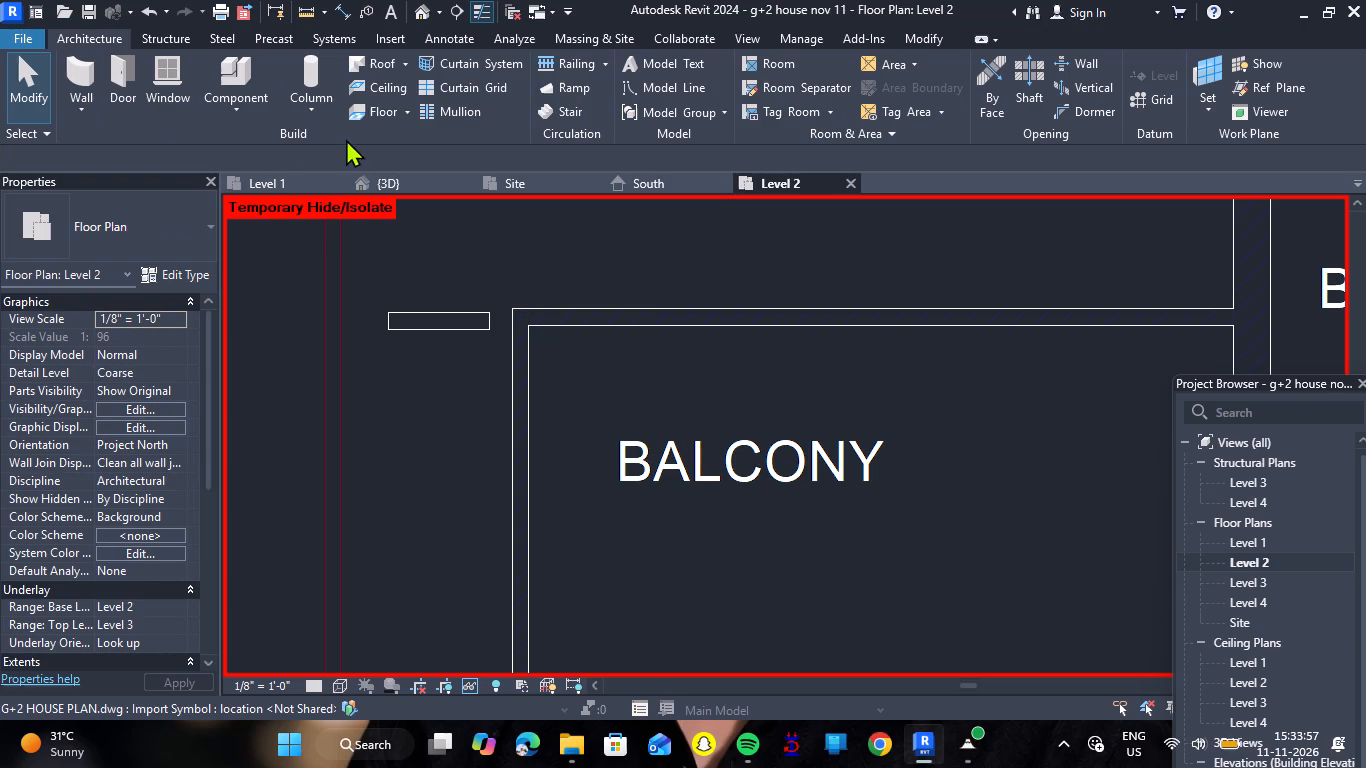
# Draw a Generic - 4" wall about 24' long down the balcony's left side, from its upper-left corner to its lower-left corner.
pyautogui.click(85, 62)
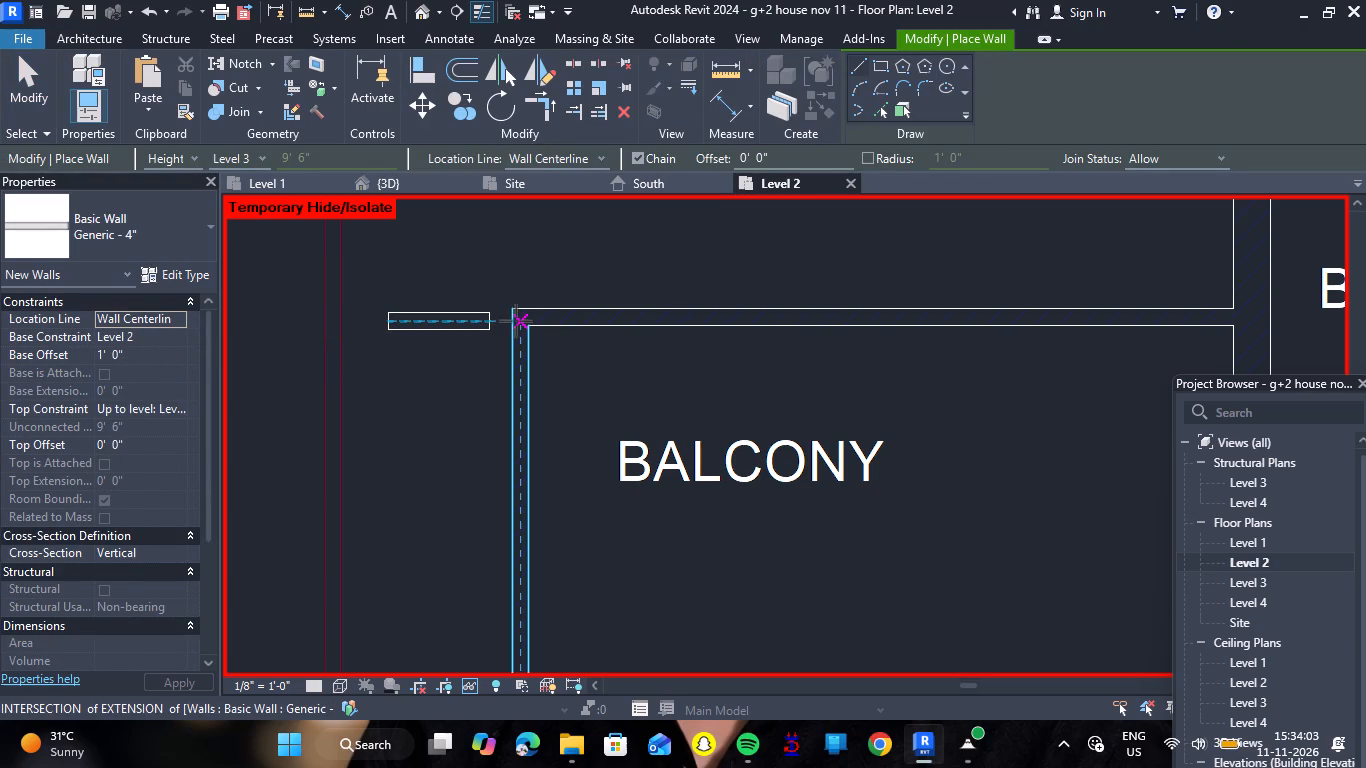
pyautogui.scroll(7, 509, 325)
pyautogui.click(541, 284)
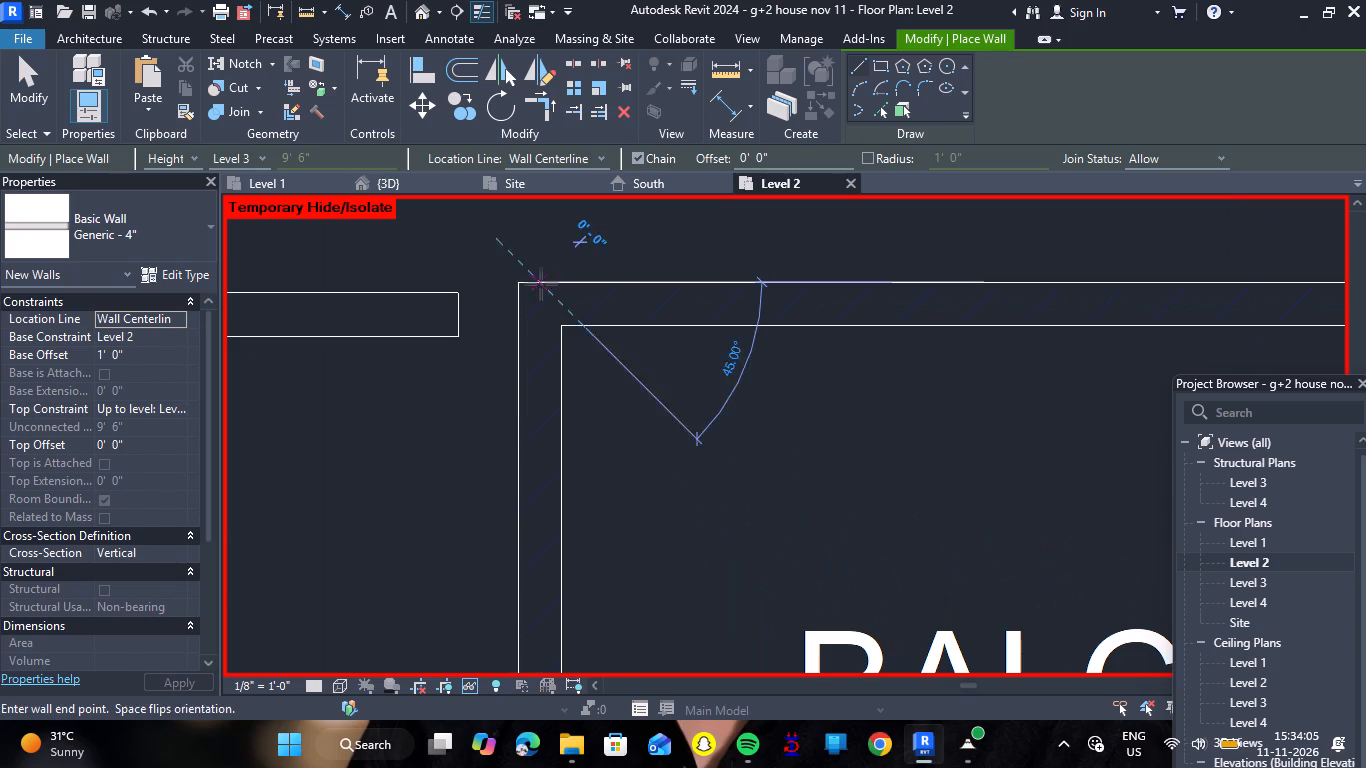
pyautogui.scroll(-6, 538, 287)
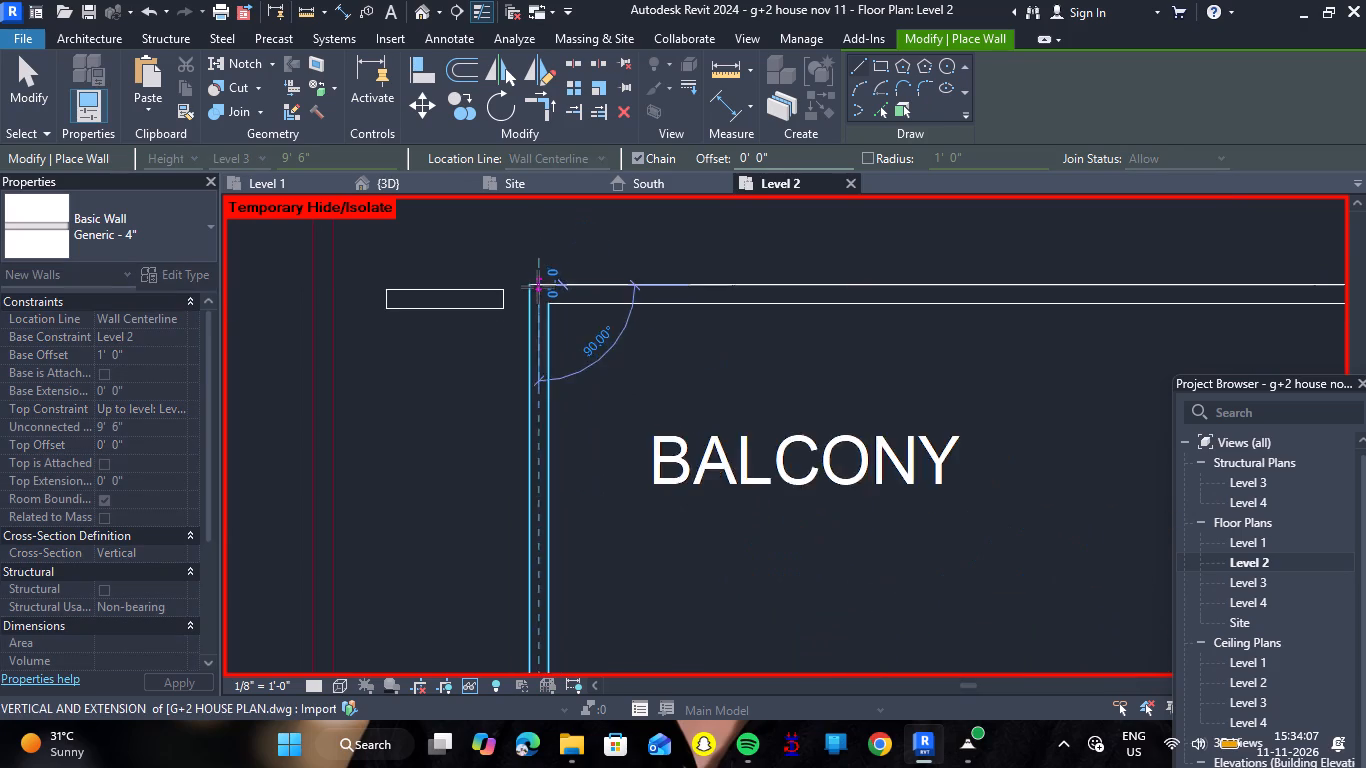
pyautogui.scroll(-8, 538, 287)
pyautogui.scroll(1, 538, 287)
pyautogui.scroll(-6, 538, 287)
pyautogui.scroll(7, 544, 509)
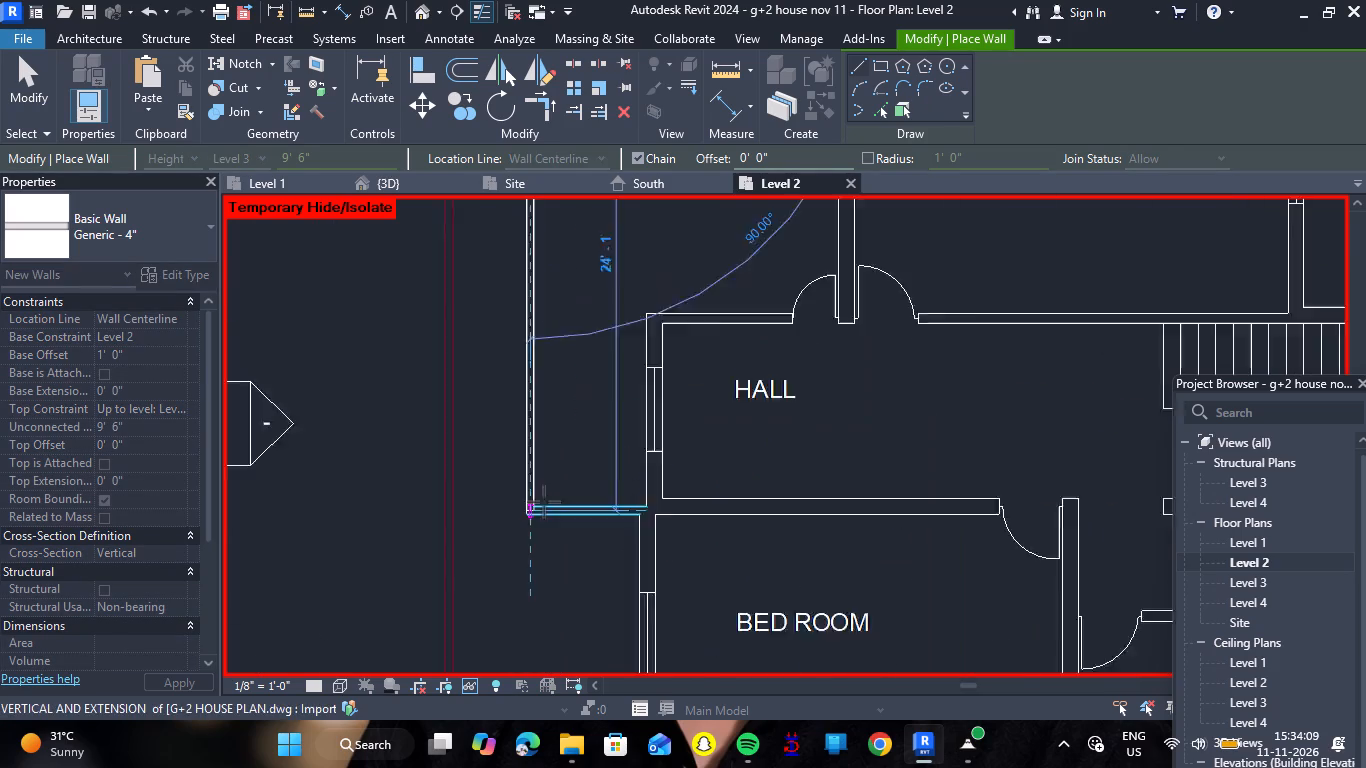
pyautogui.scroll(14, 544, 502)
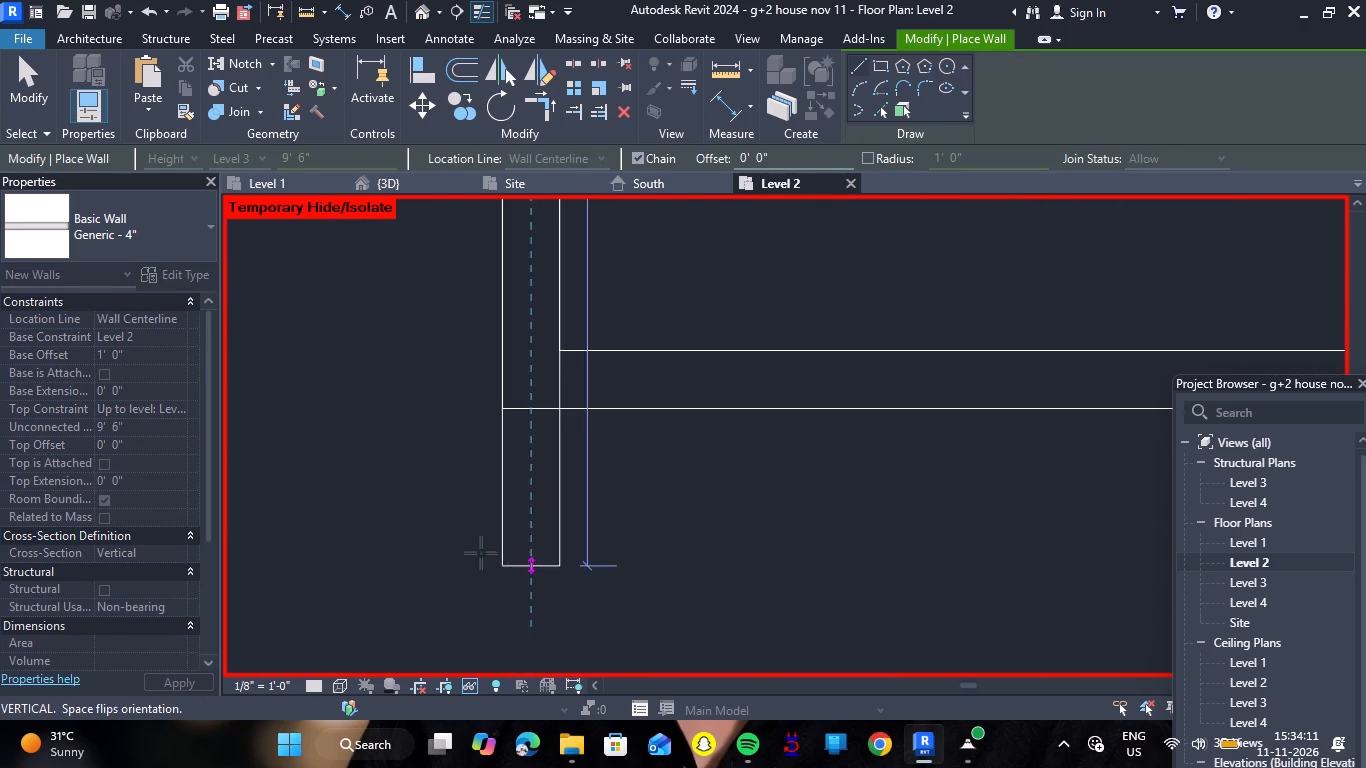
pyautogui.click(532, 412)
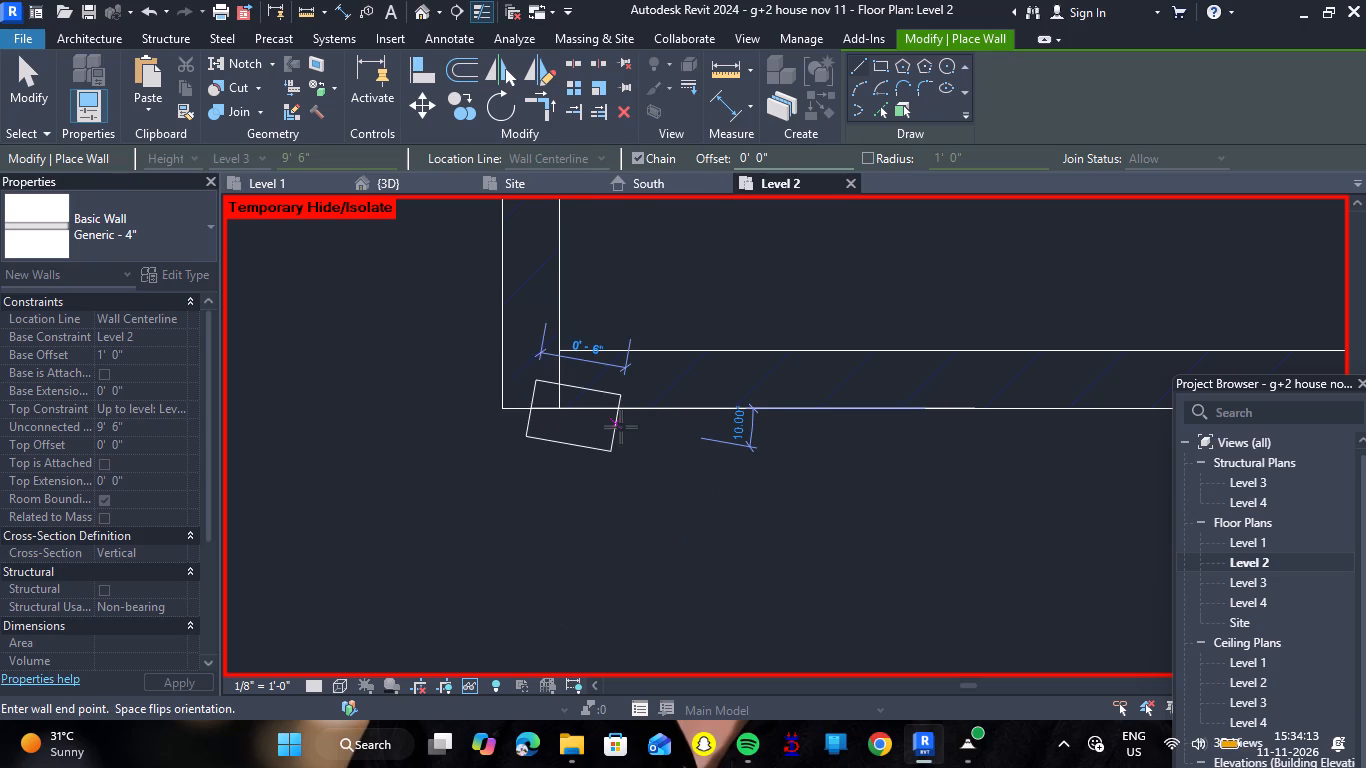
pyautogui.press('Escape')
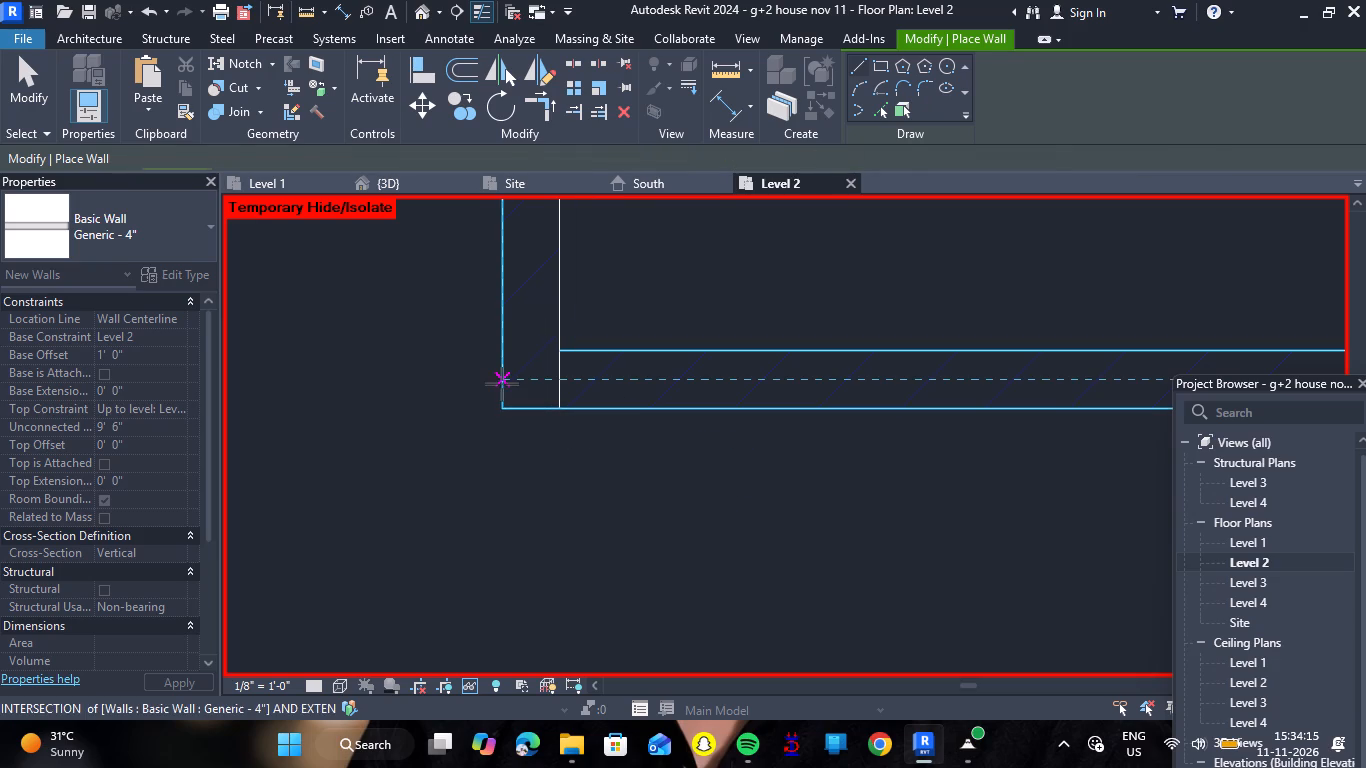
# Draw a Generic - 4" wall about 5'-10" long along the balcony's lower edge, from the left balcony wall to the bedroom wall.
pyautogui.click(506, 384)
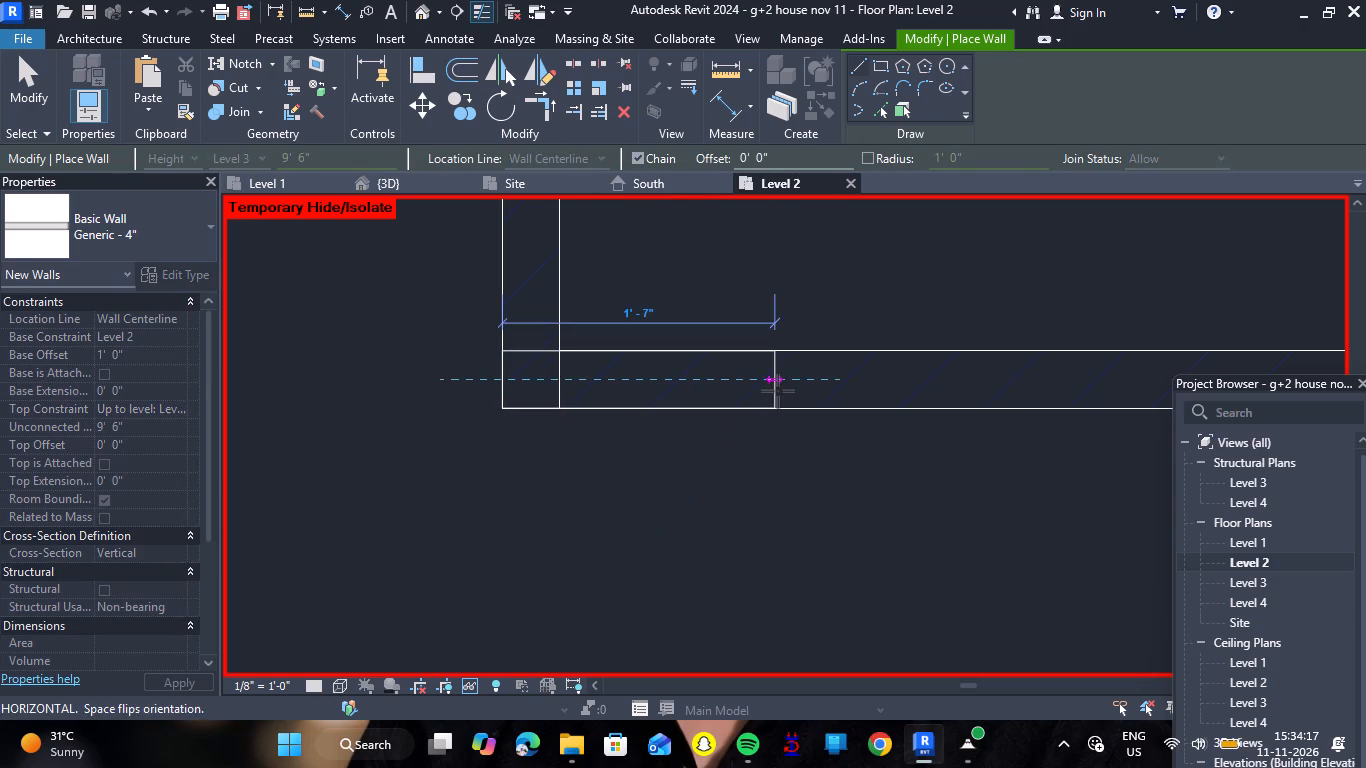
pyautogui.scroll(-11, 778, 391)
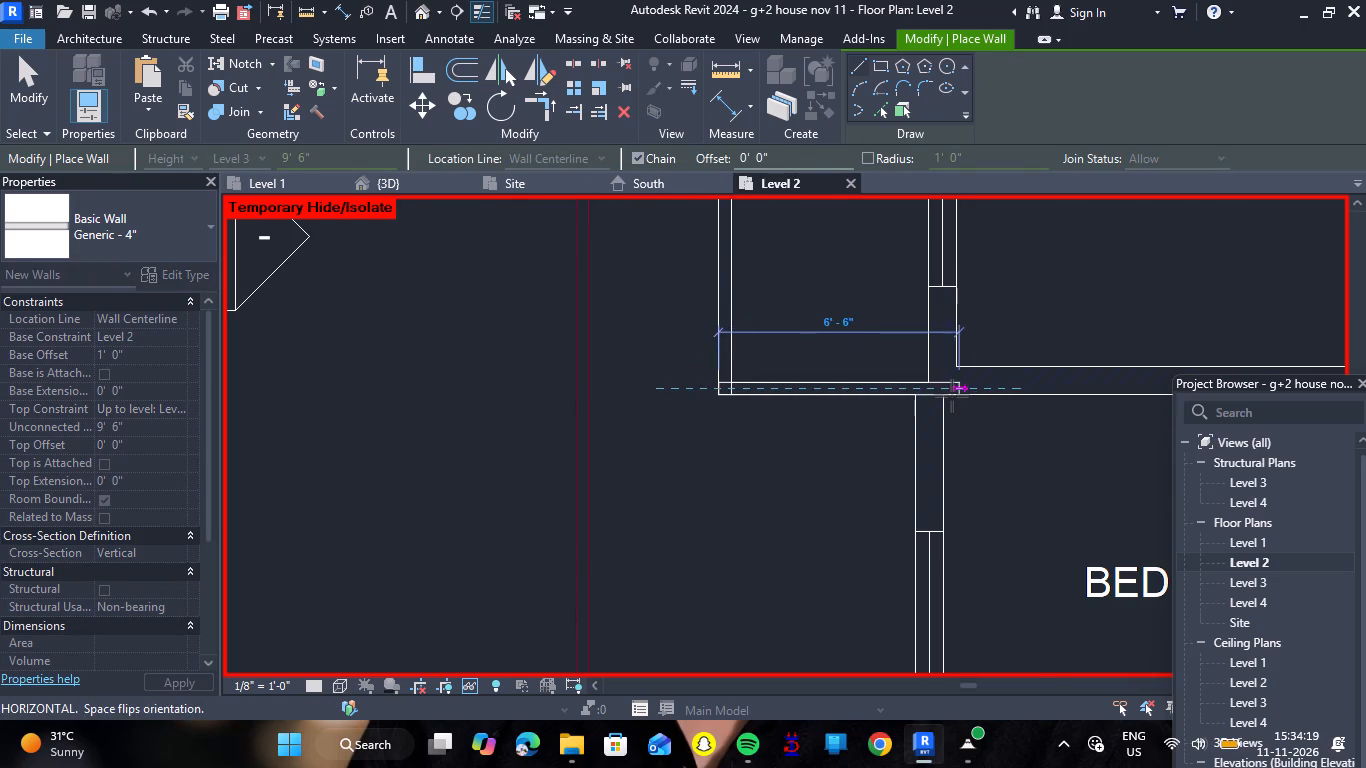
pyautogui.scroll(8, 943, 396)
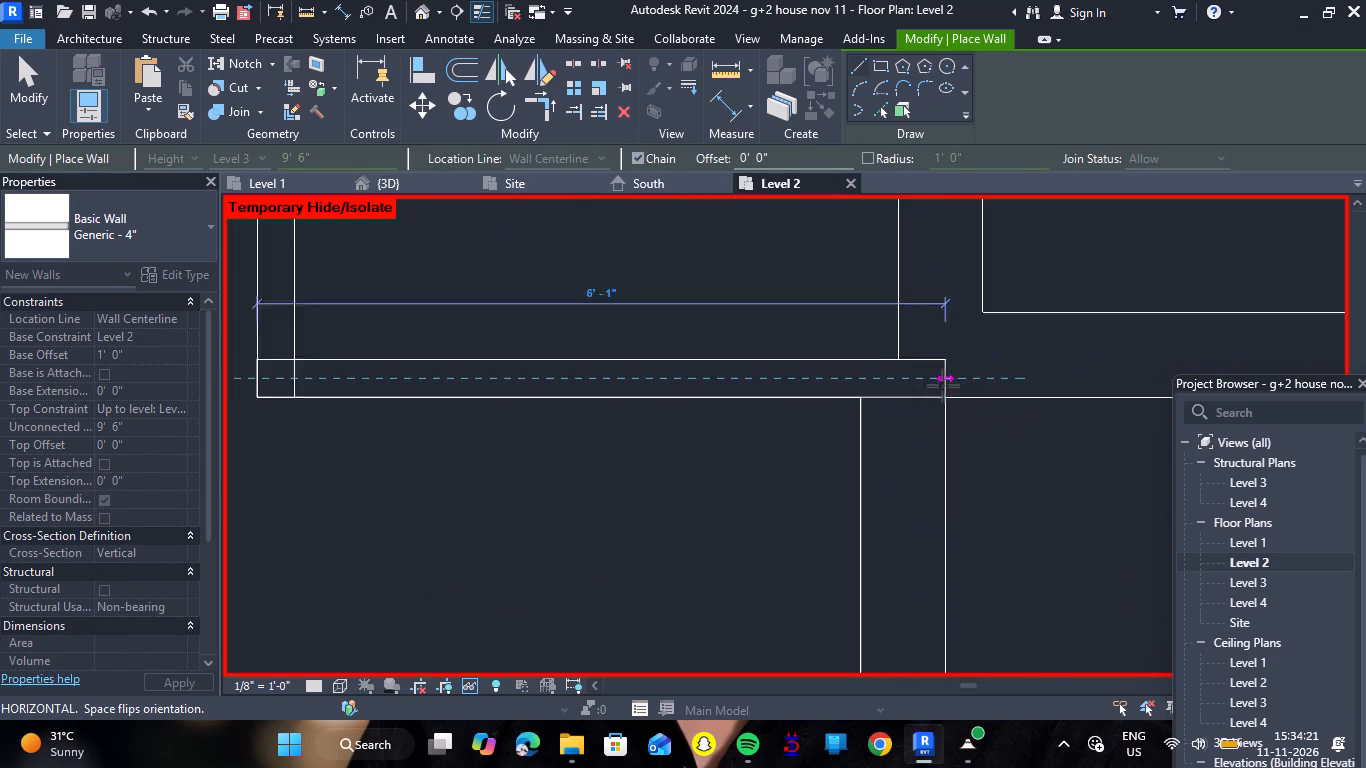
pyautogui.scroll(3, 943, 386)
pyautogui.doubleClick(939, 387)
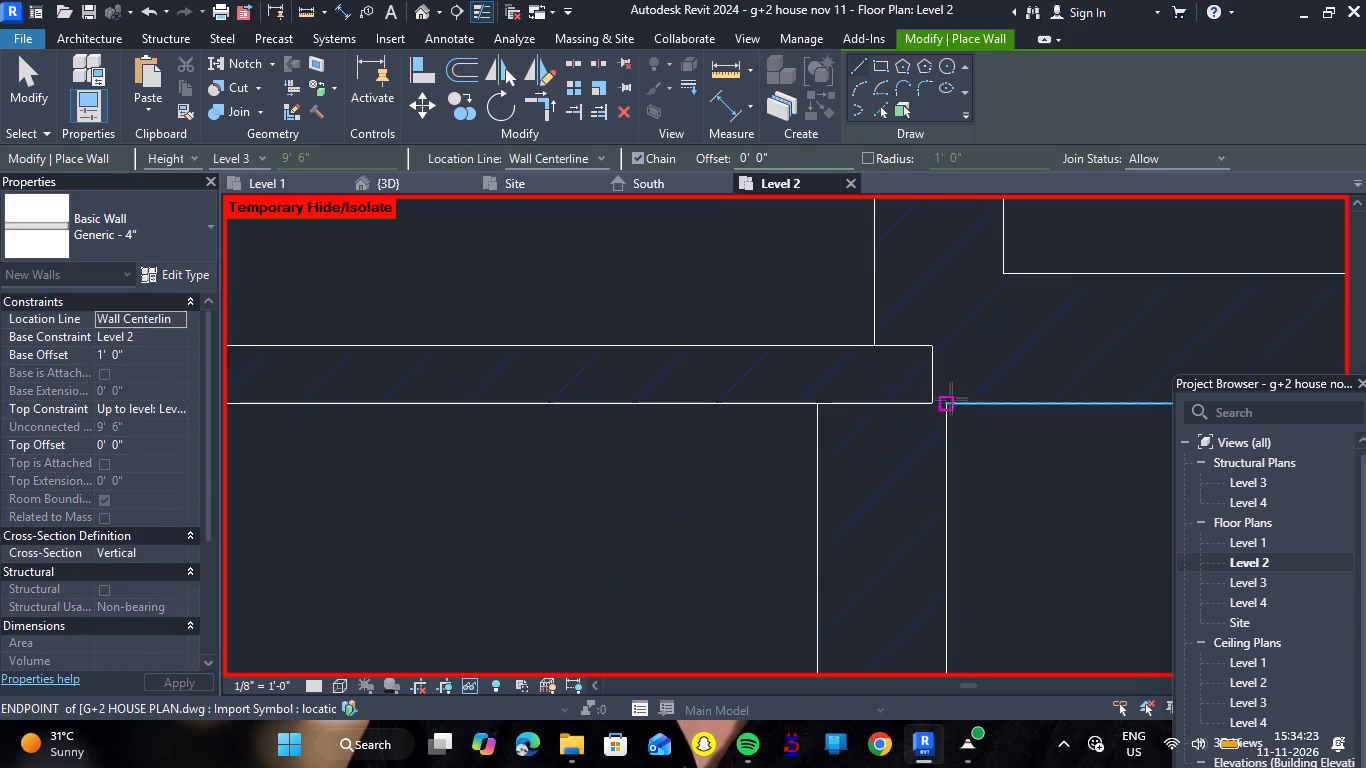
pyautogui.press('Escape')
# Nudge the lower balcony wall's right end out to the inner face line of the bedroom wall, then deselect it.
pyautogui.click(922, 393)
pyautogui.click(930, 391)
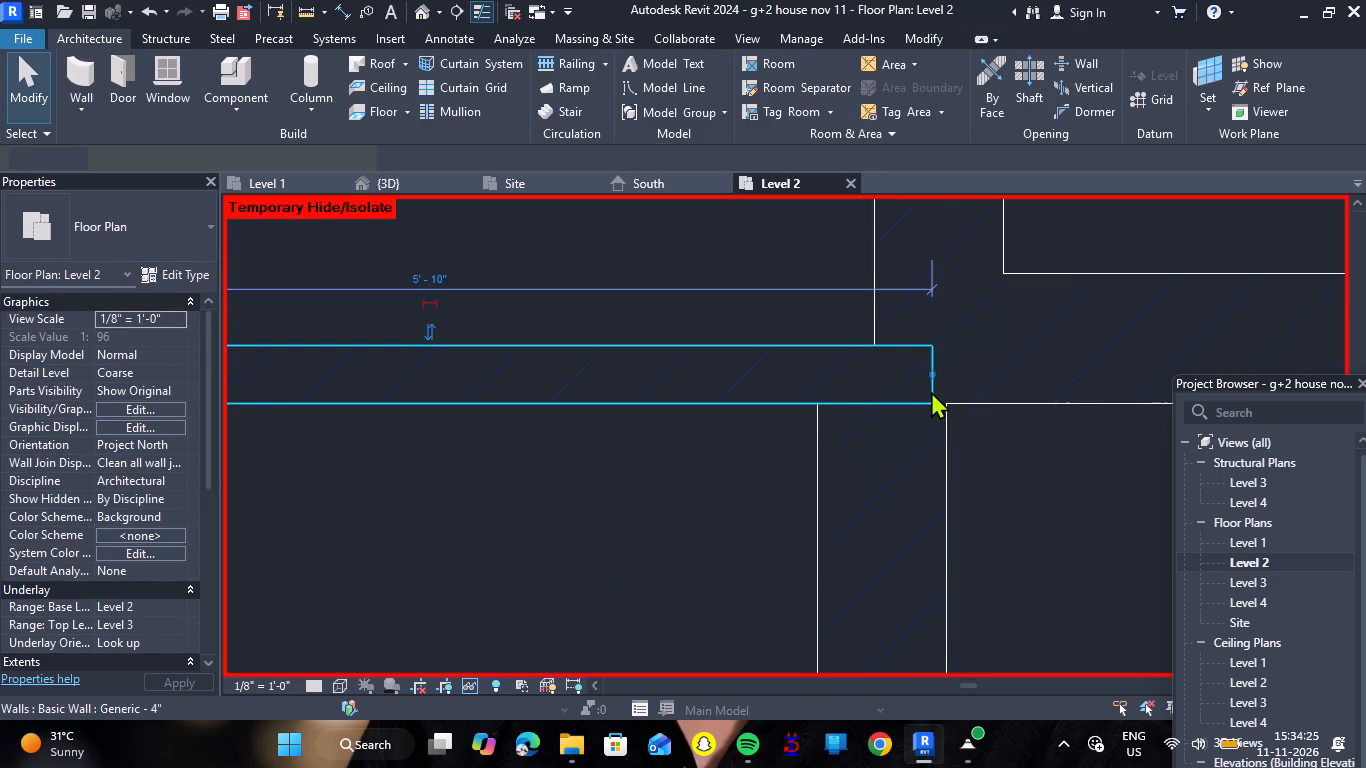
pyautogui.press('Right')
pyautogui.press('Right')
pyautogui.press('Right')
pyautogui.press('Right')
pyautogui.press('Right')
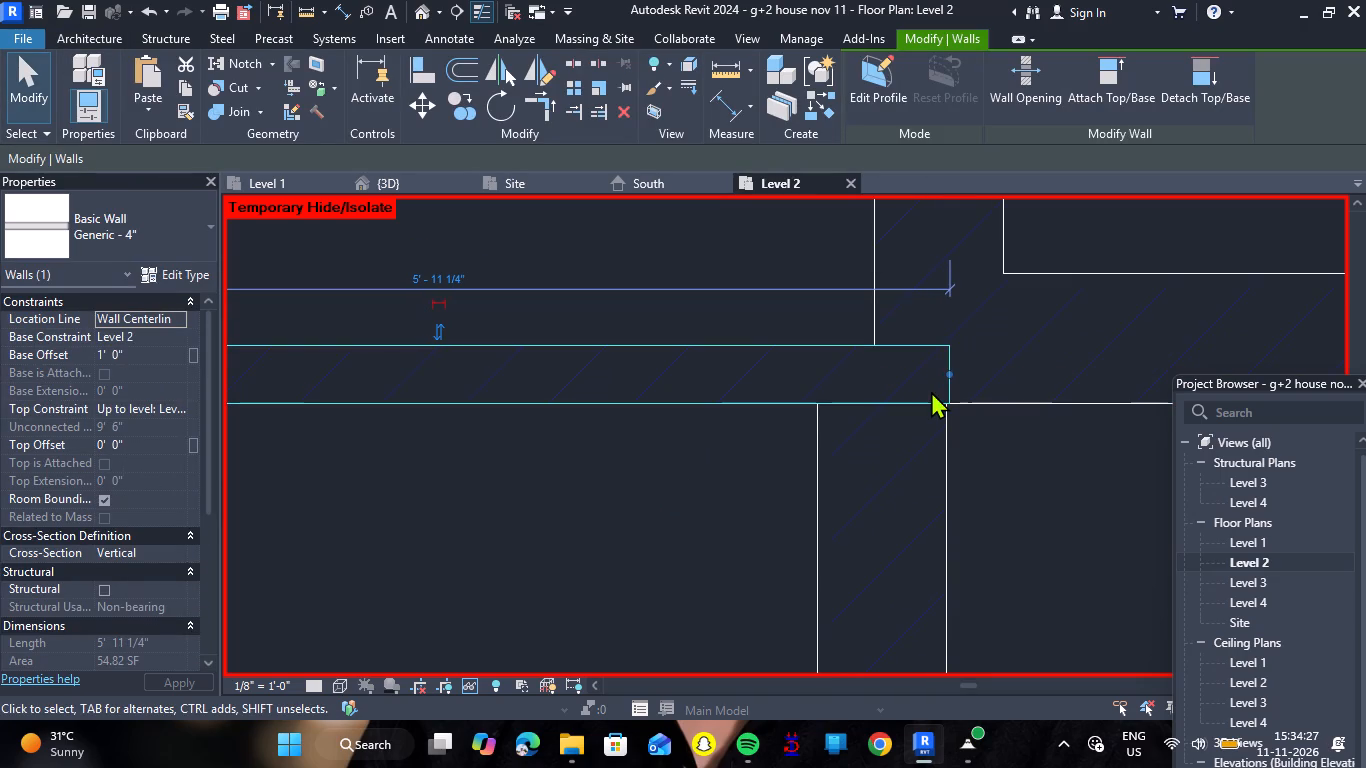
pyautogui.press('Left')
pyautogui.press('Escape')
# Draw a Generic - 9" wall about 18' long between balcony and bedroom, from the hall door junction up to the bath's outer top edge.
pyautogui.scroll(-11, 771, 341)
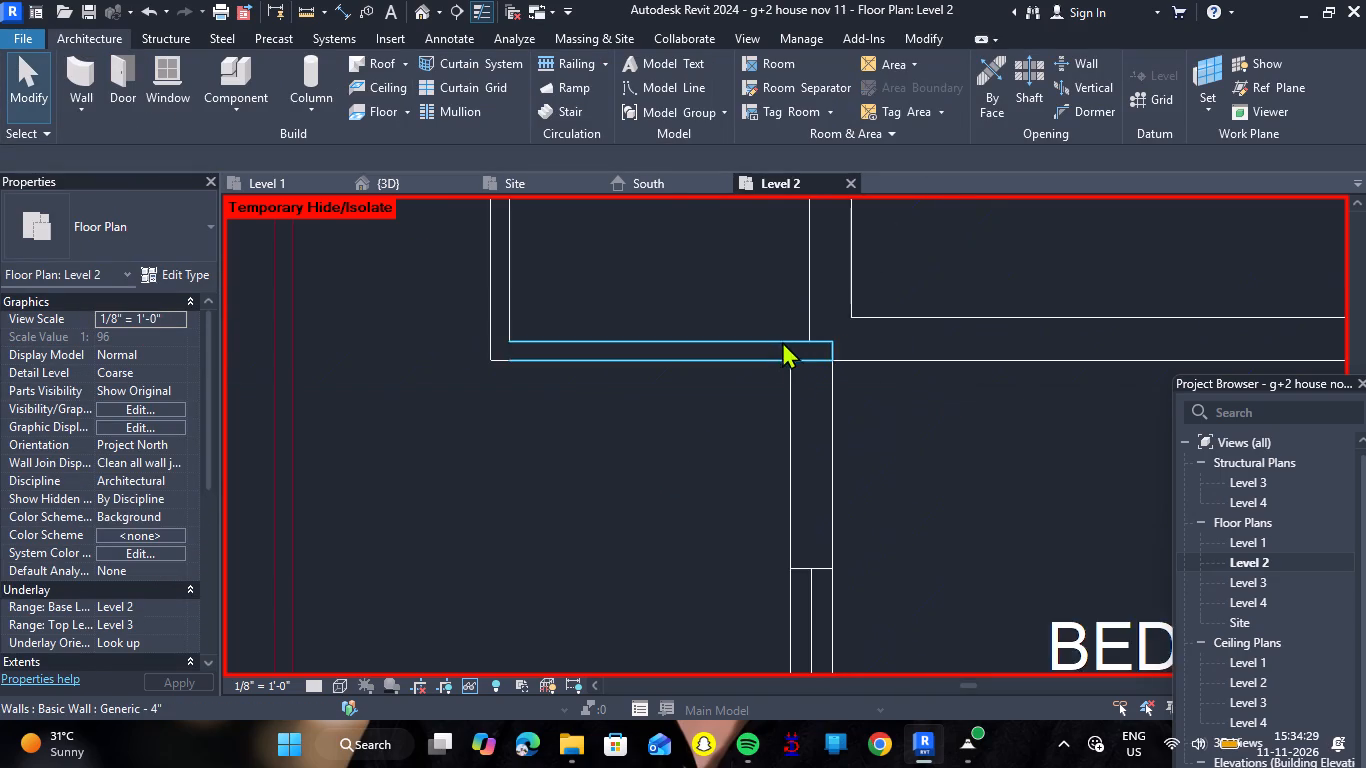
pyautogui.scroll(-16, 782, 341)
pyautogui.scroll(3, 844, 267)
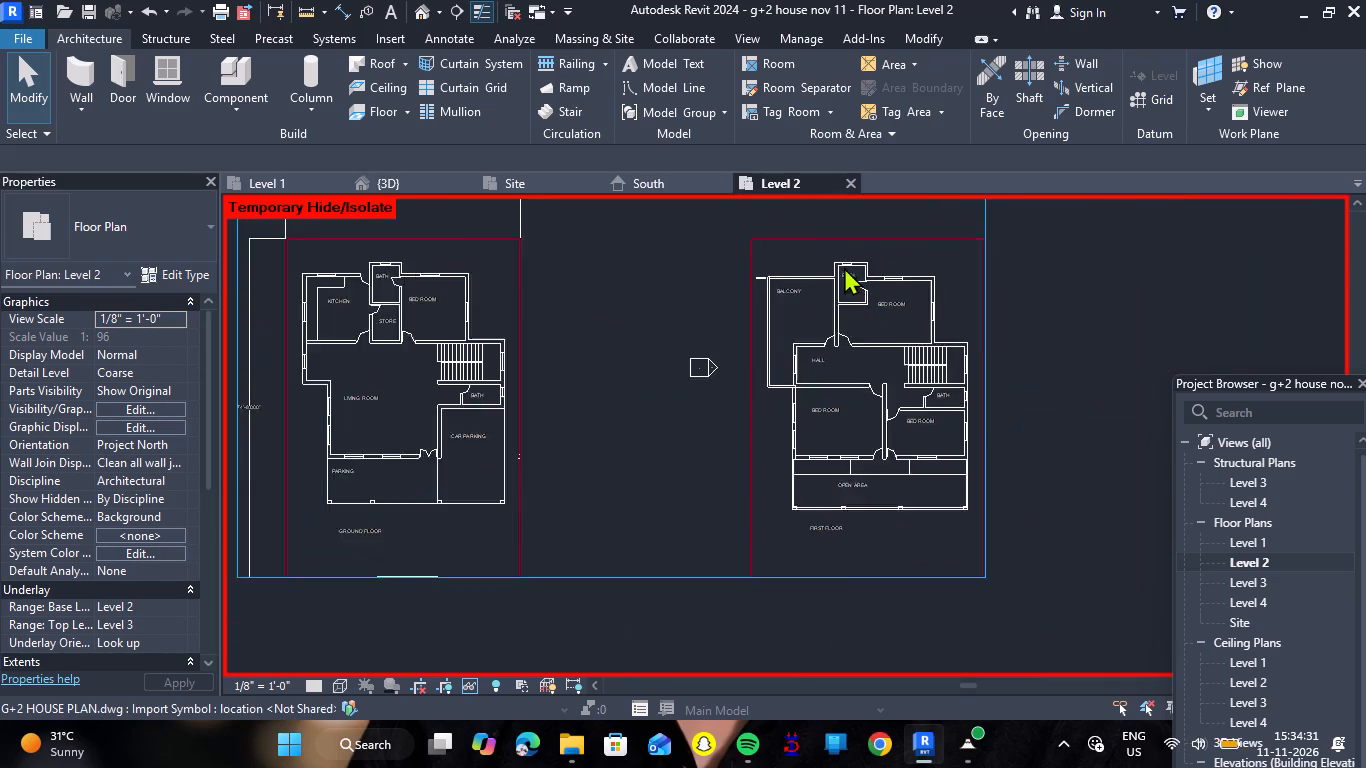
pyautogui.scroll(11, 844, 267)
pyautogui.scroll(-2, 837, 254)
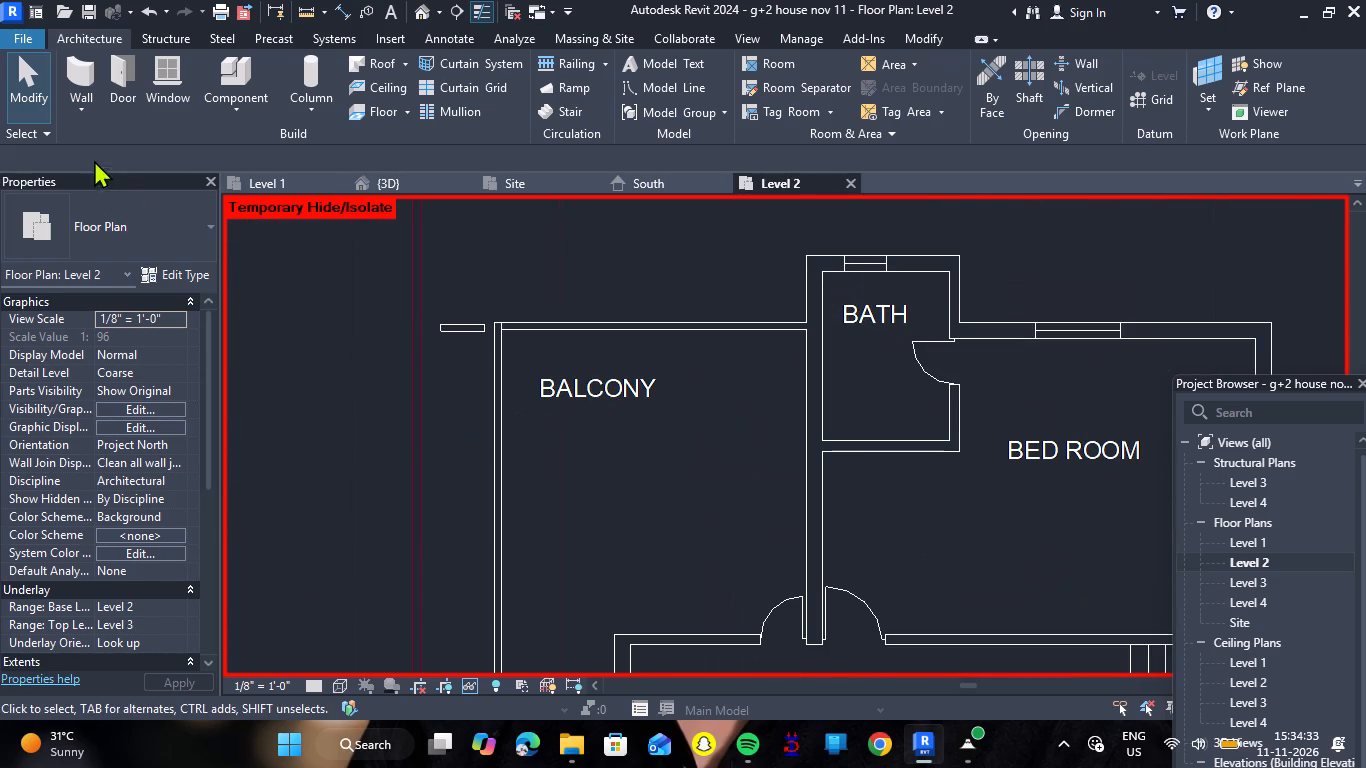
pyautogui.click(81, 68)
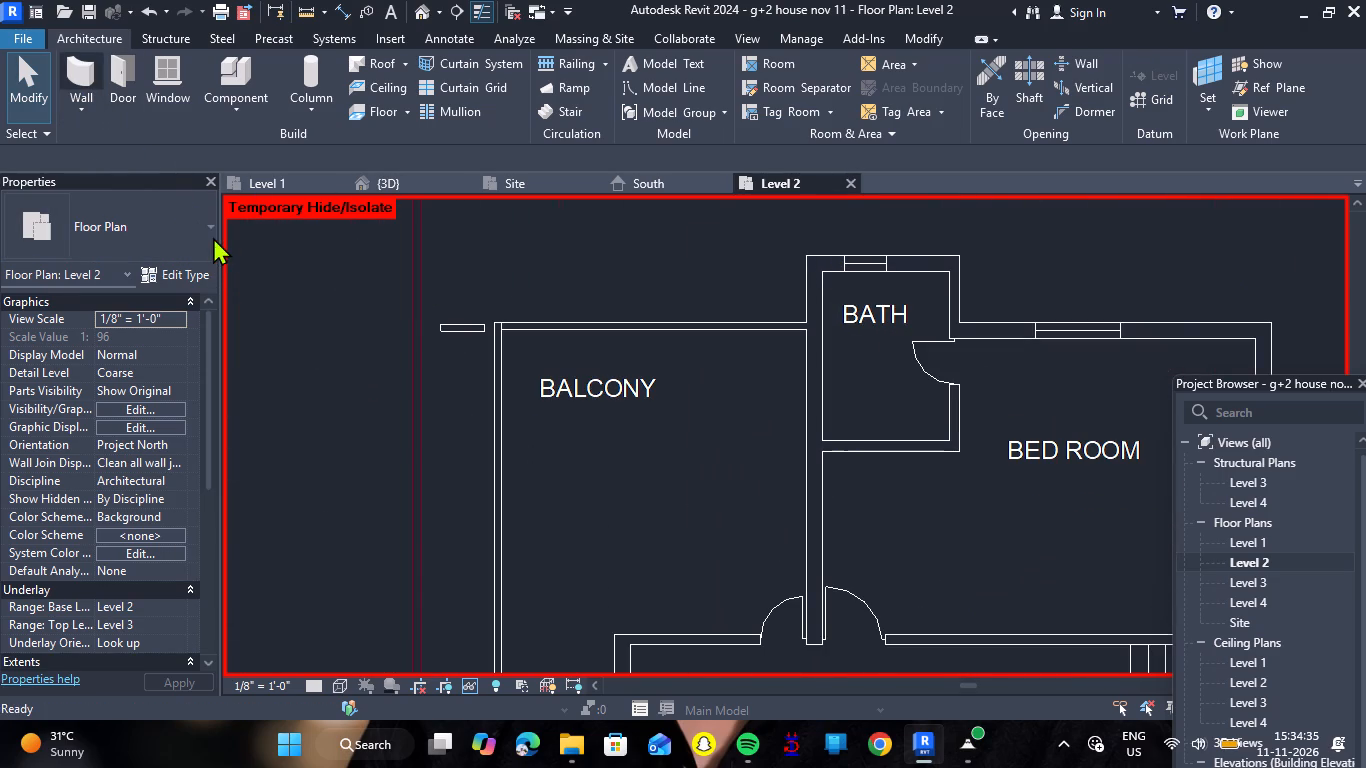
pyautogui.click(212, 229)
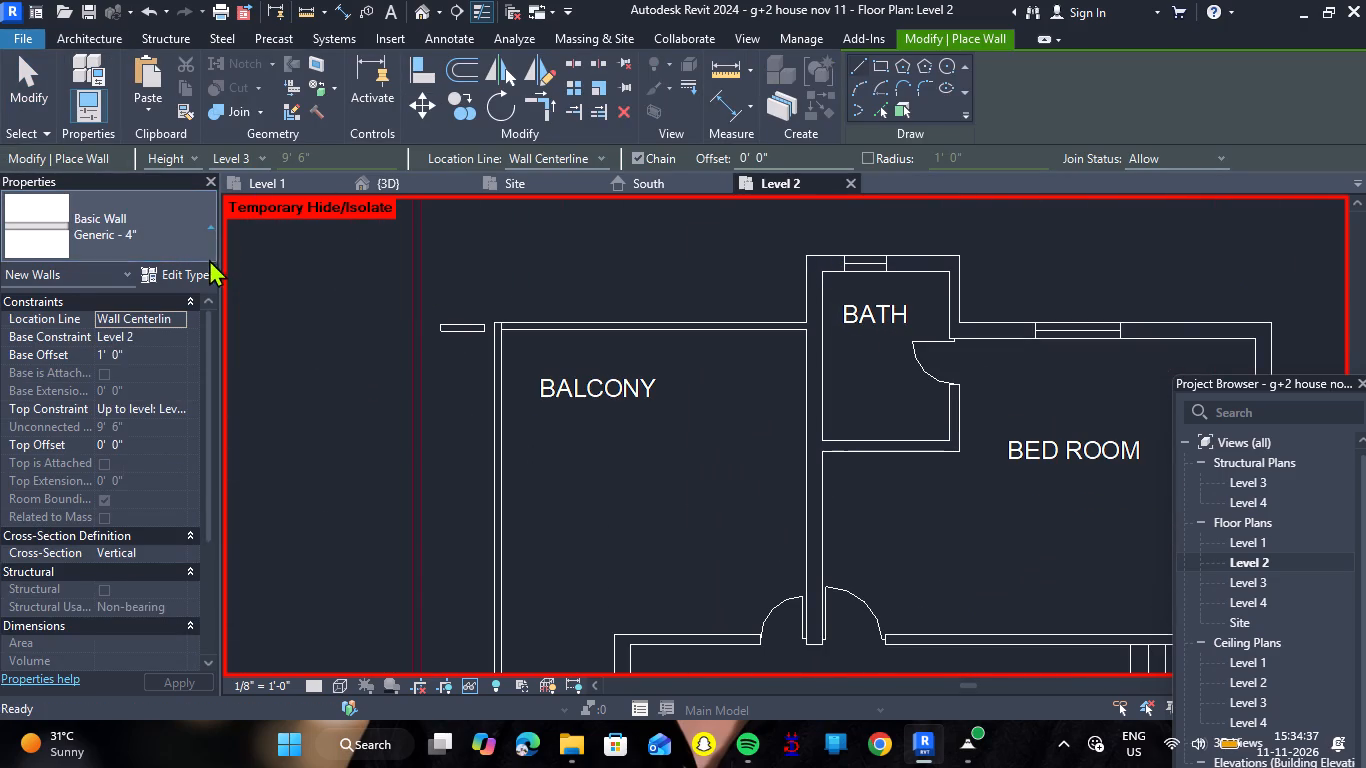
pyautogui.scroll(-2, 181, 418)
pyautogui.click(155, 385)
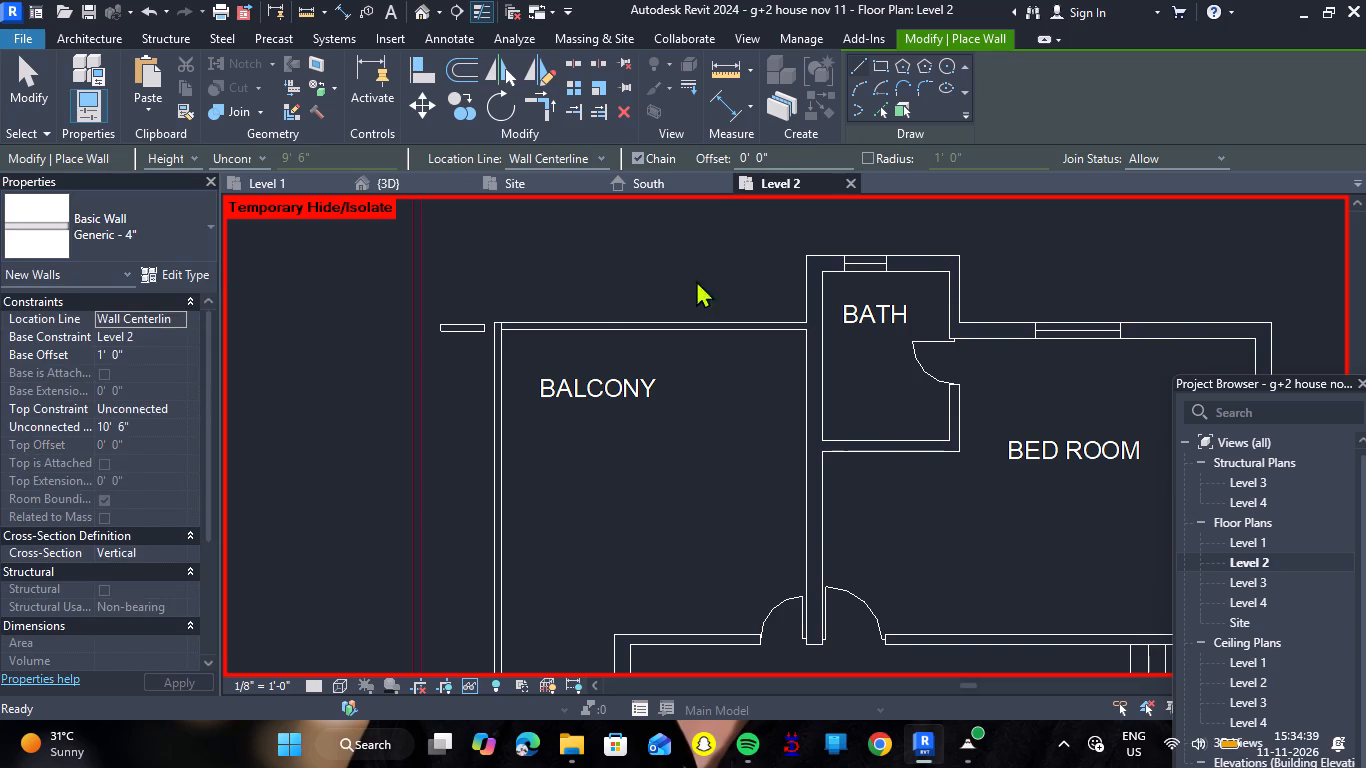
pyautogui.click(811, 646)
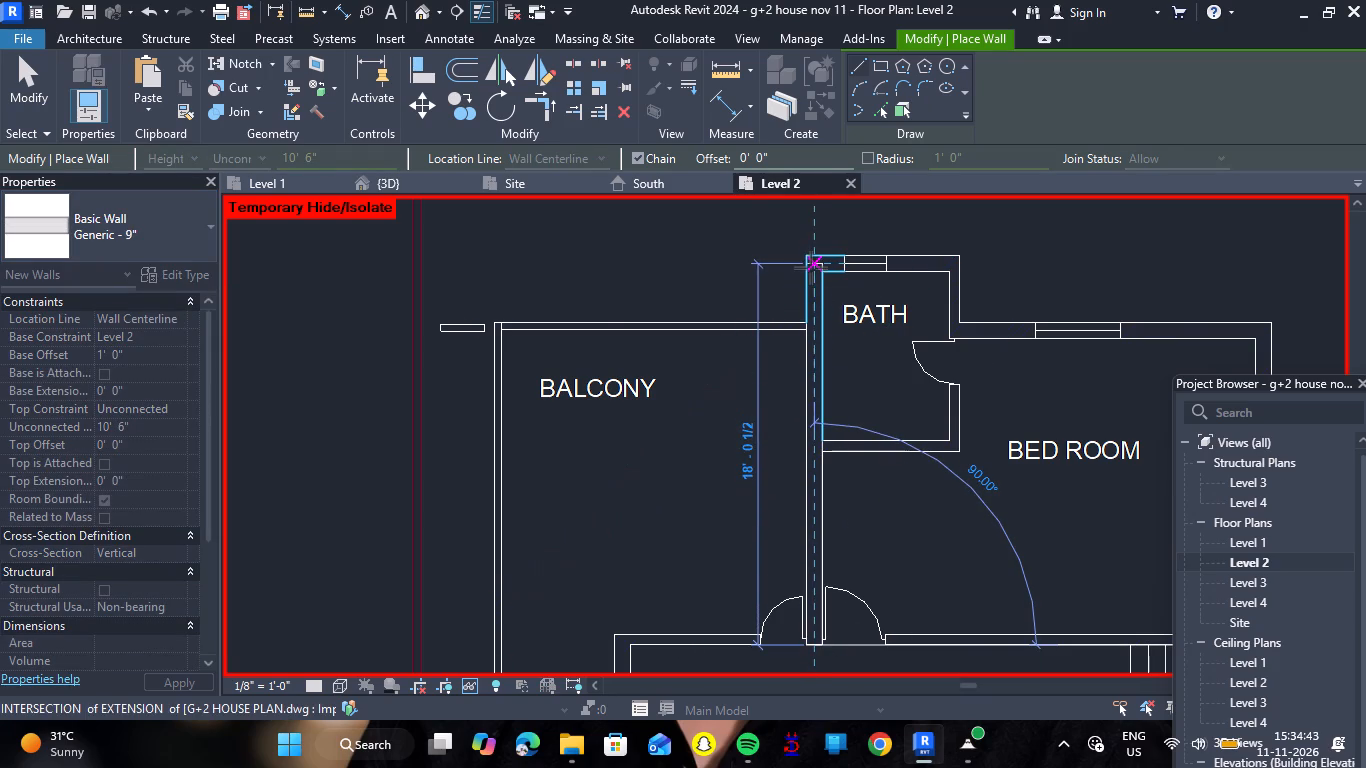
pyautogui.scroll(11, 814, 255)
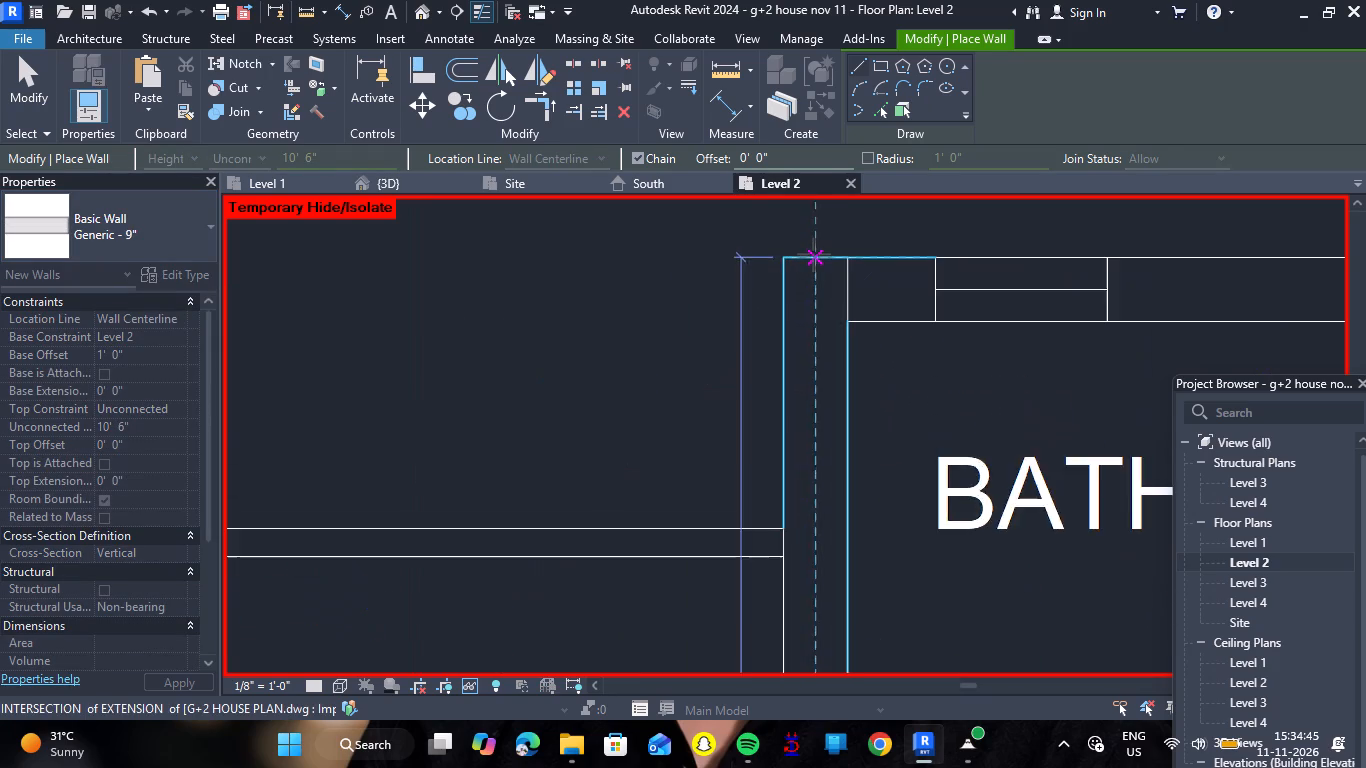
pyautogui.scroll(6, 814, 255)
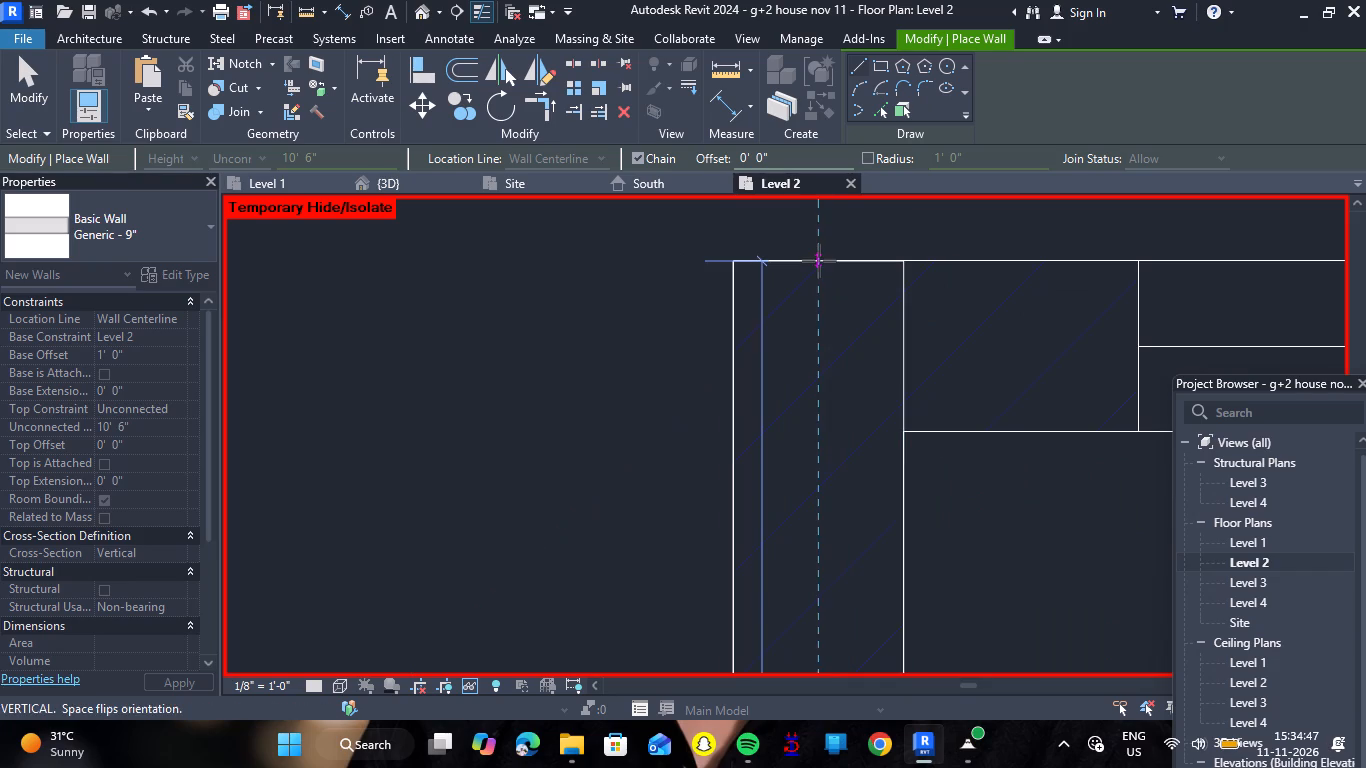
pyautogui.click(819, 261)
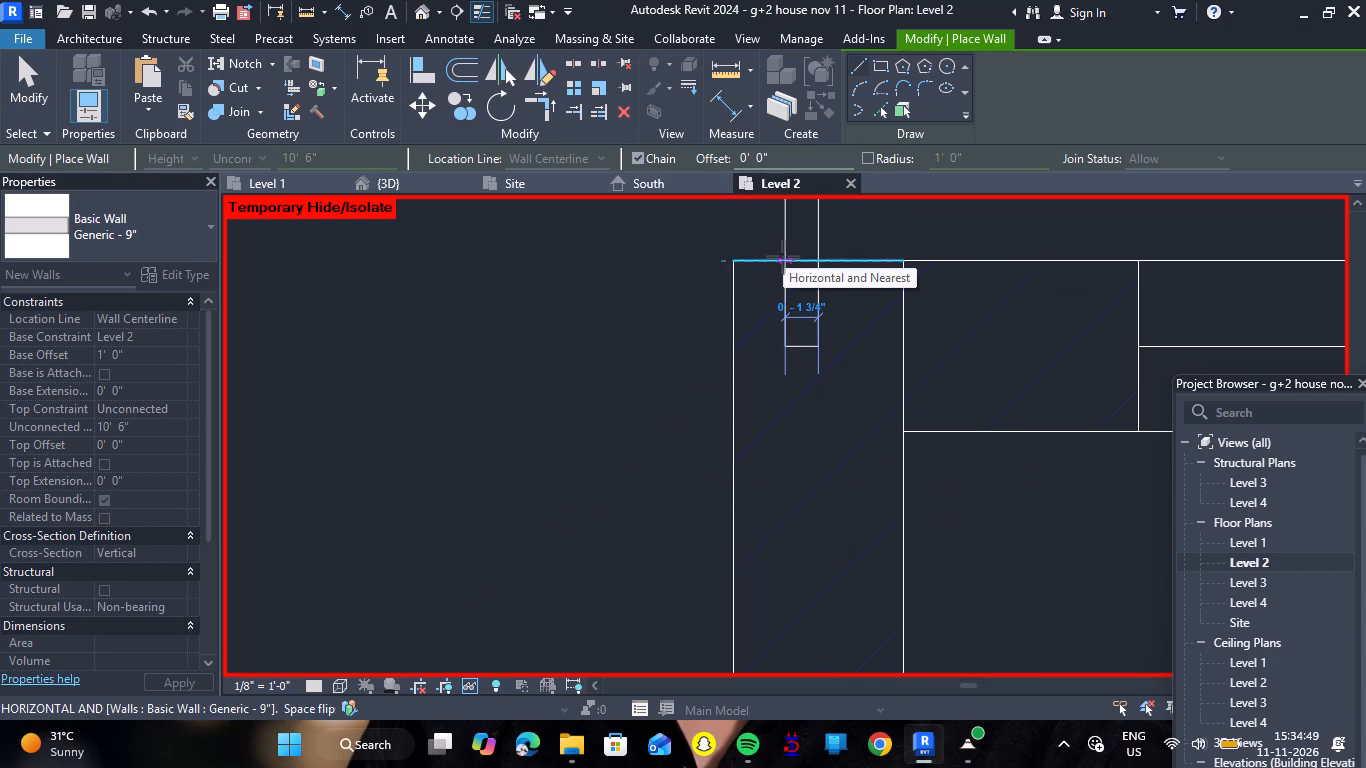
pyautogui.press('Escape')
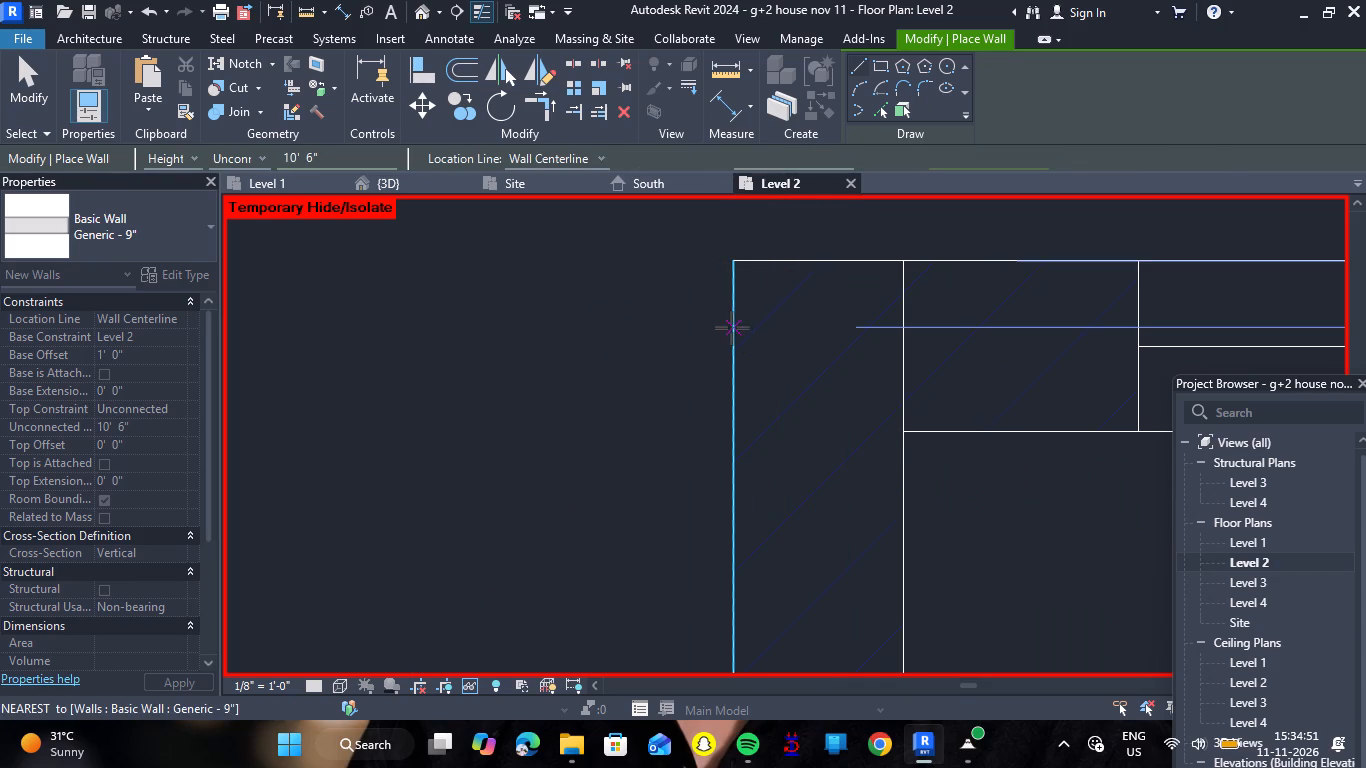
# Draw a Generic - 9" wall about 6'-6" long across the top of the bath, from its left wall to its outer right edge.
pyautogui.click(906, 345)
pyautogui.scroll(-9, 1049, 344)
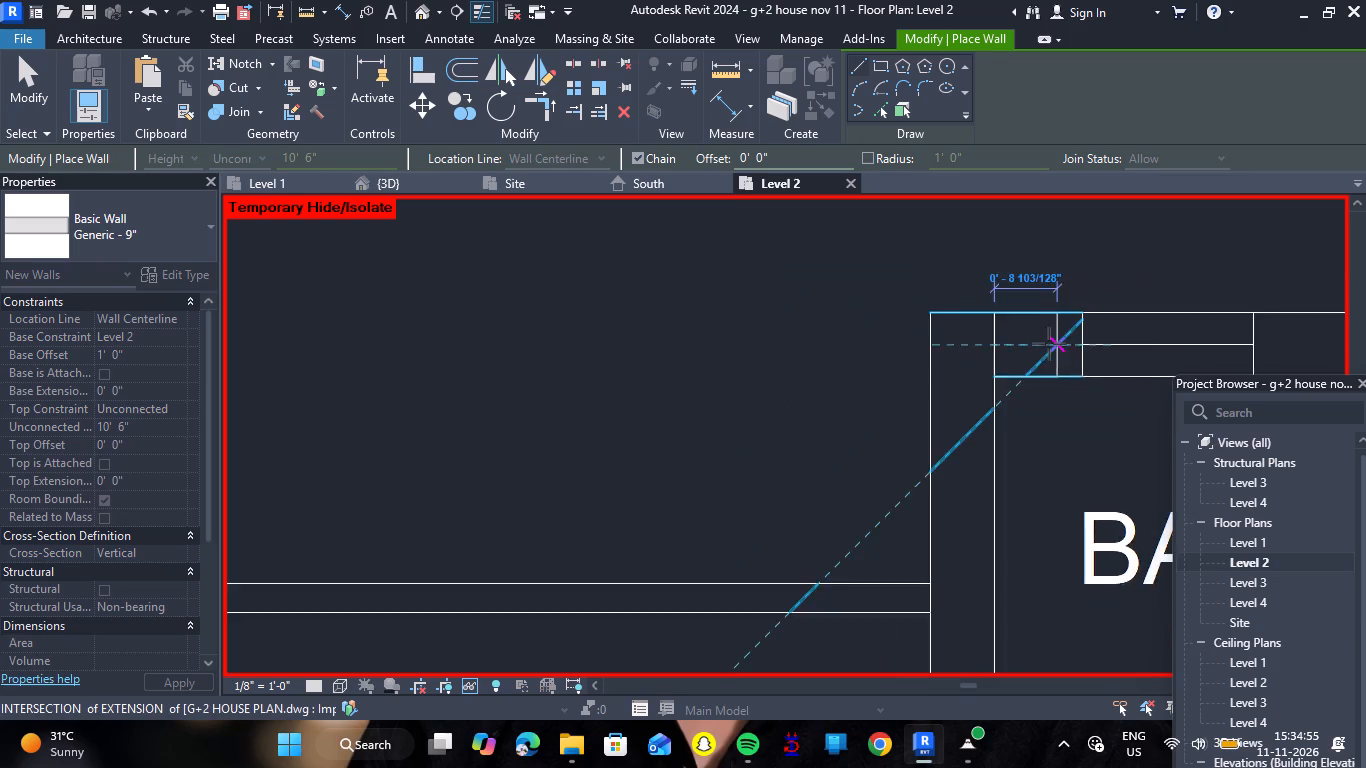
pyautogui.scroll(-9, 1049, 344)
pyautogui.scroll(6, 1159, 342)
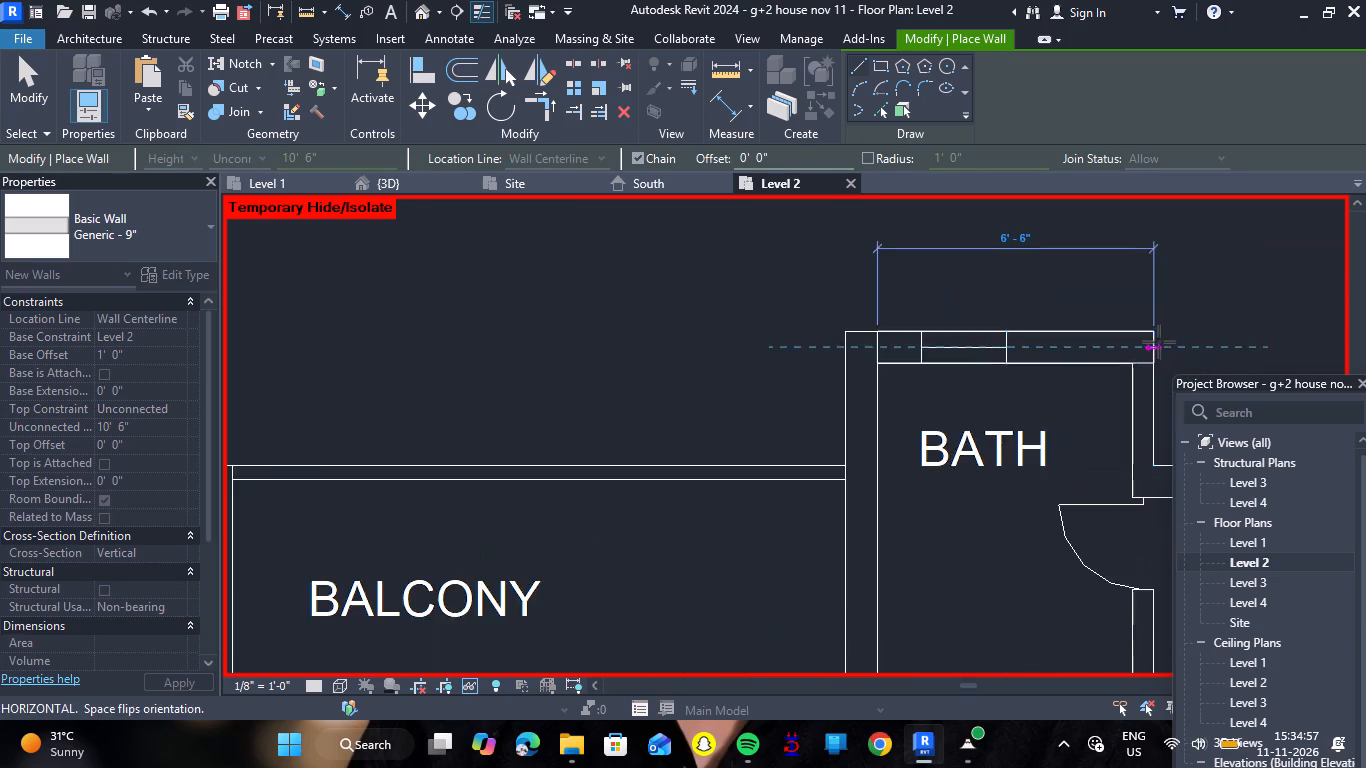
pyautogui.scroll(9, 1159, 342)
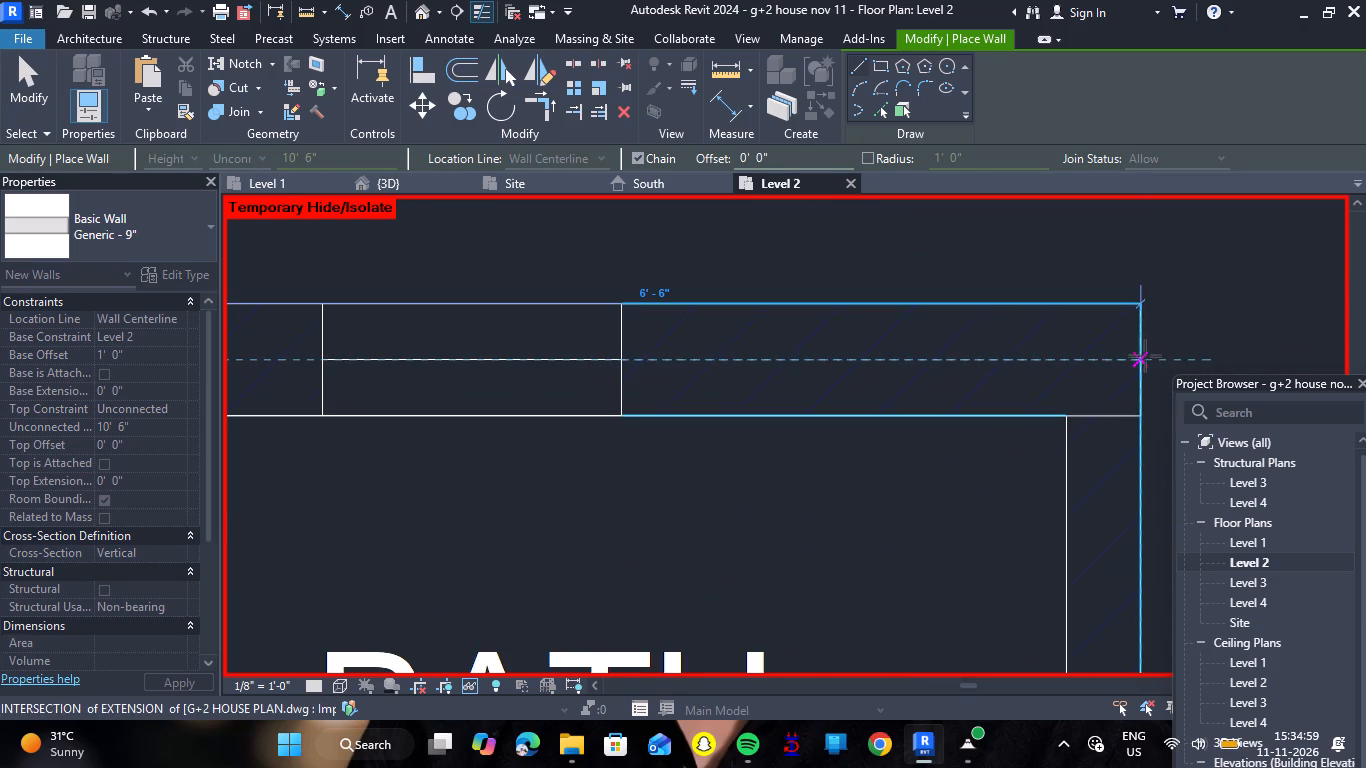
pyautogui.click(1141, 357)
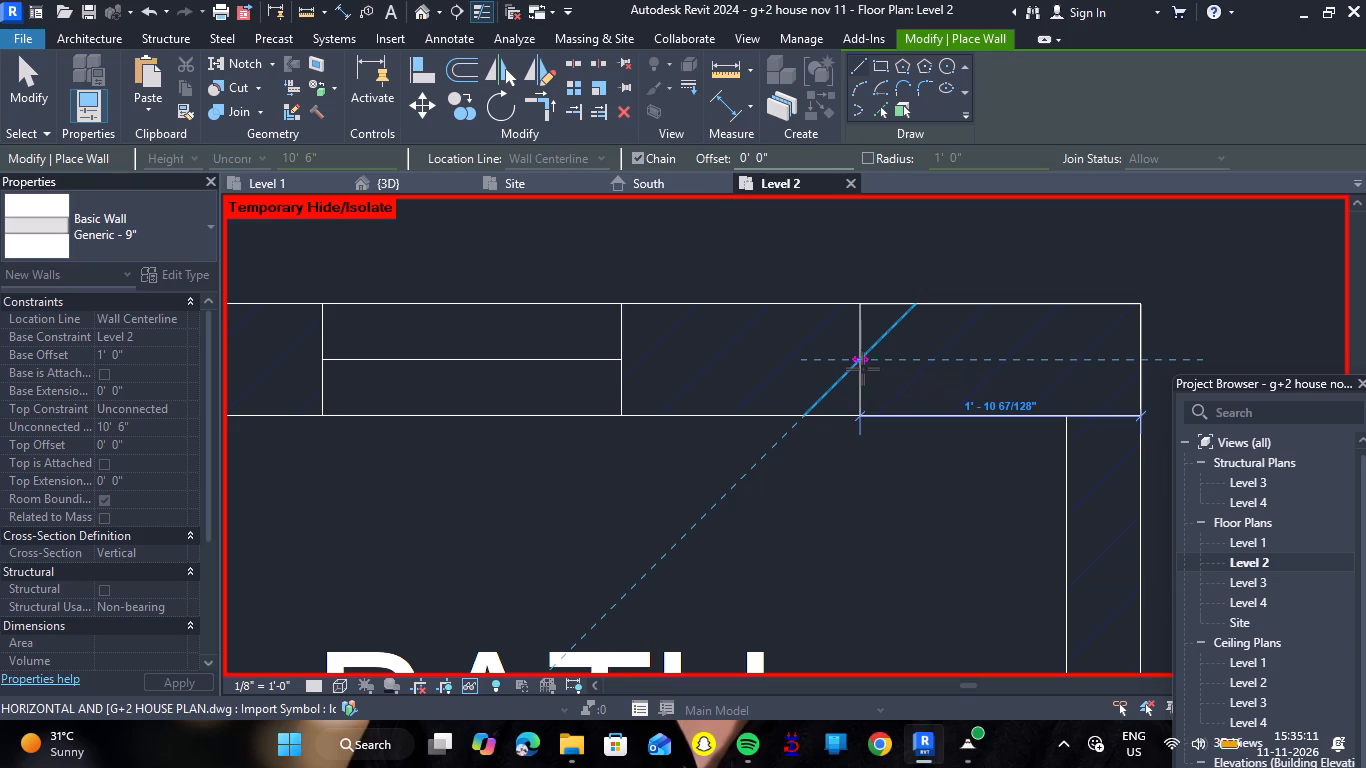
# Draw a Generic - 6" wall about 3'-3" long down the bath's right side, from the top wall to the bath door opening.
pyautogui.scroll(-9, 874, 381)
pyautogui.press('Escape')
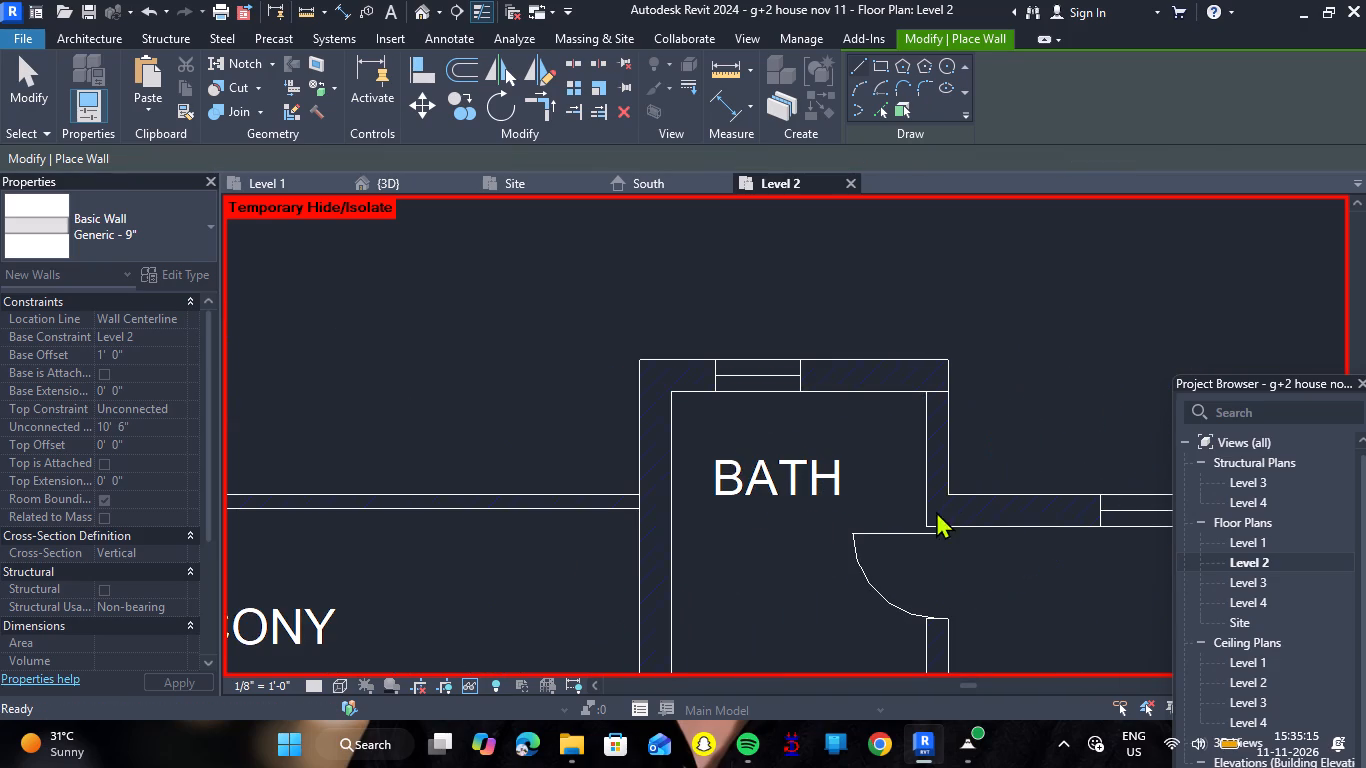
pyautogui.scroll(4, 933, 520)
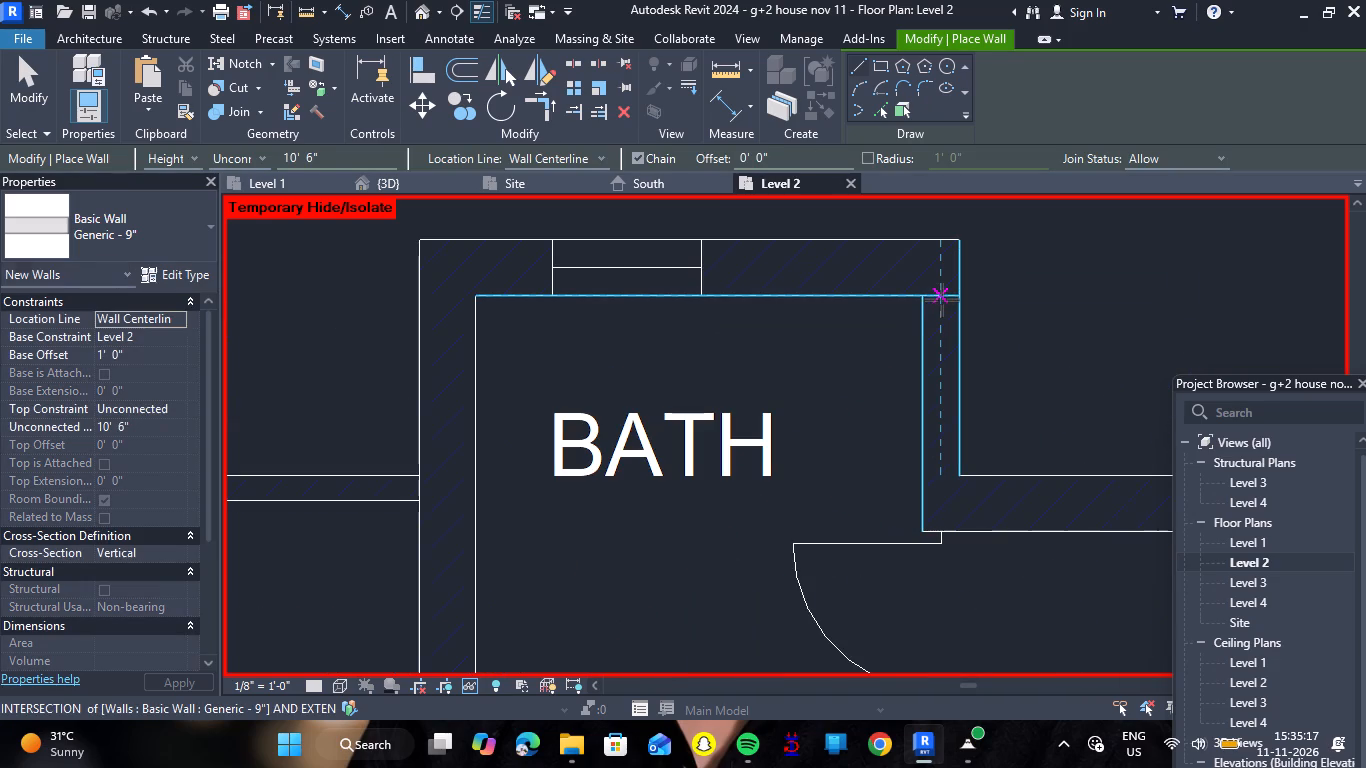
pyautogui.click(942, 299)
pyautogui.press('Escape')
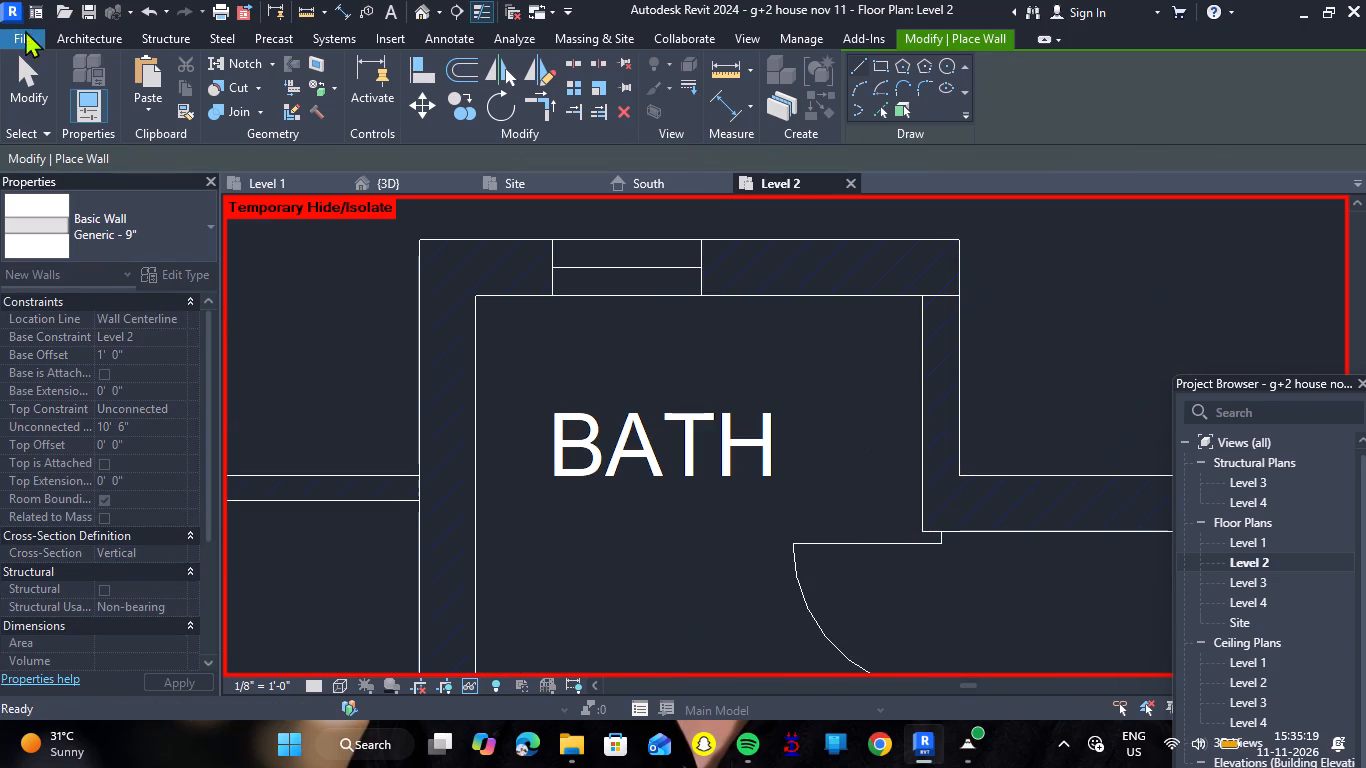
pyautogui.click(217, 228)
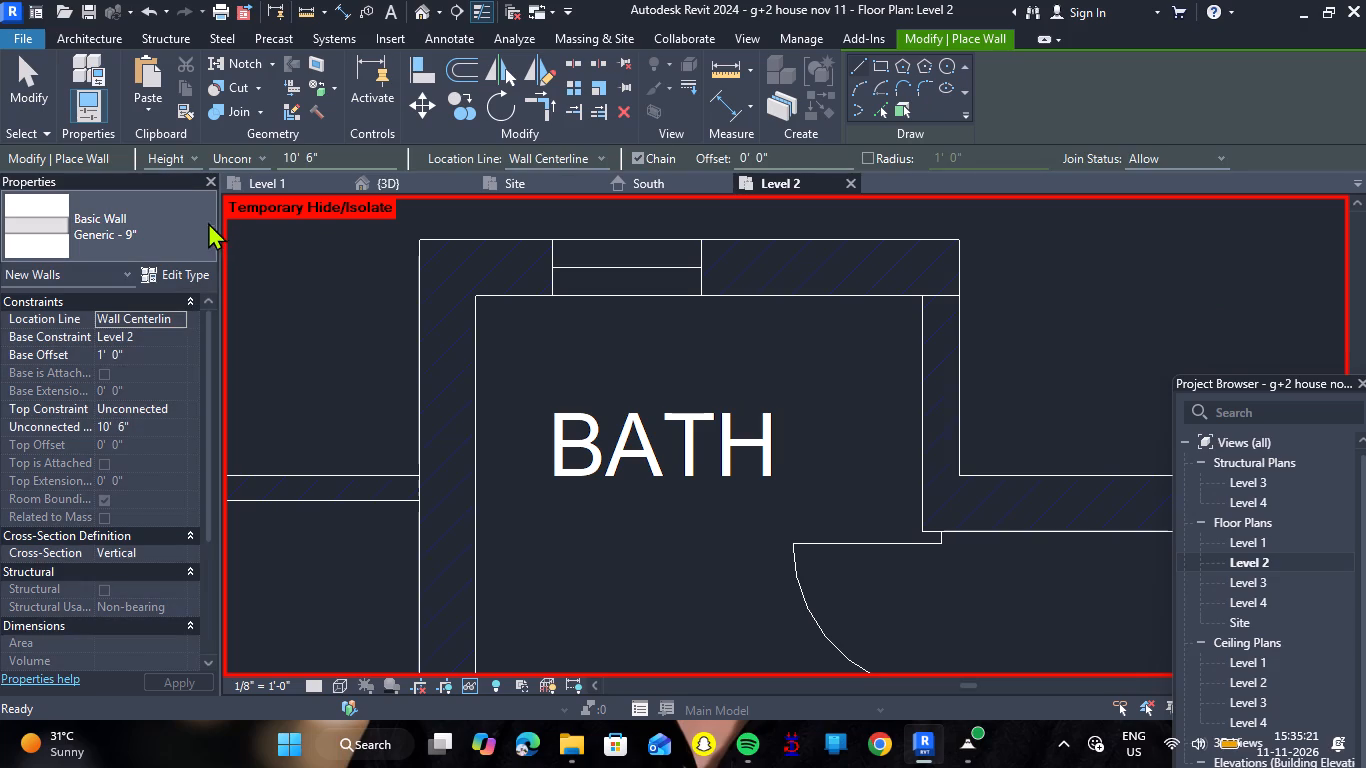
pyautogui.click(211, 220)
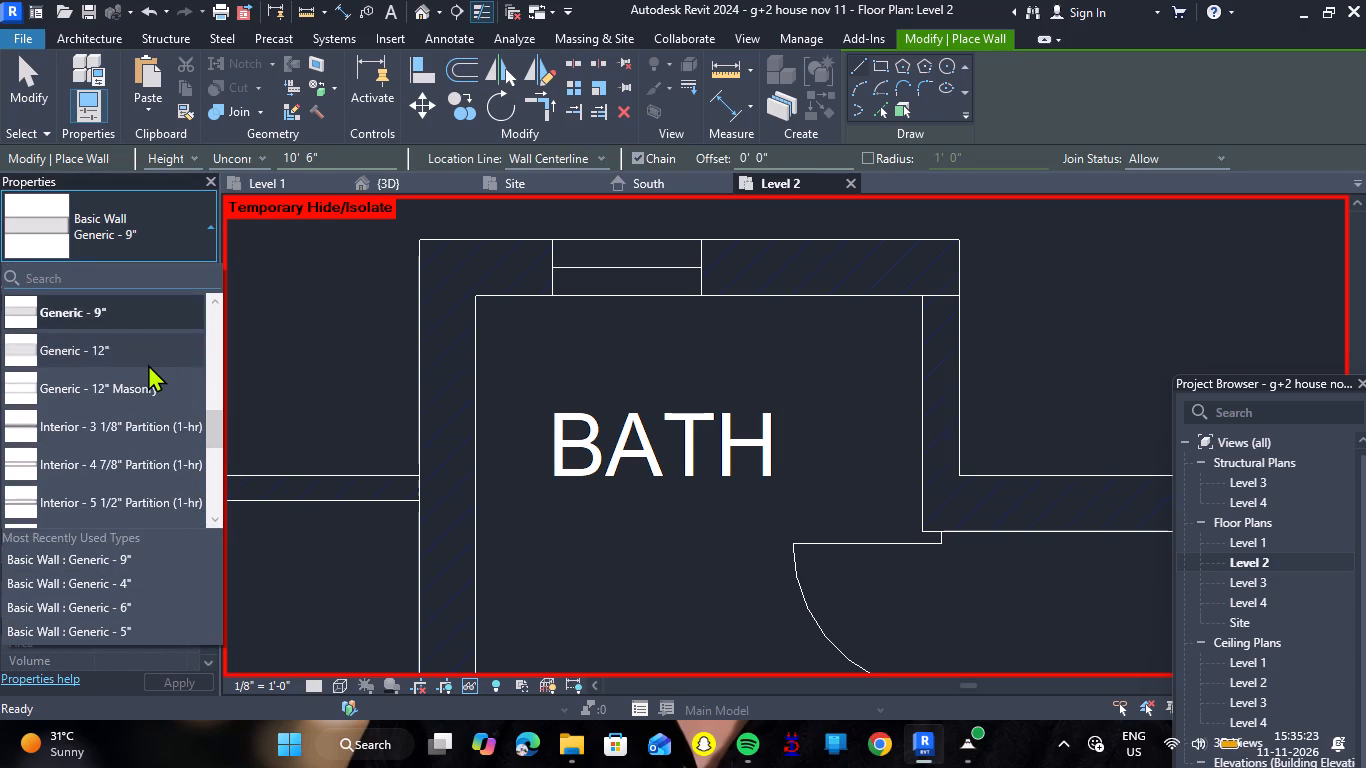
pyautogui.scroll(2, 146, 362)
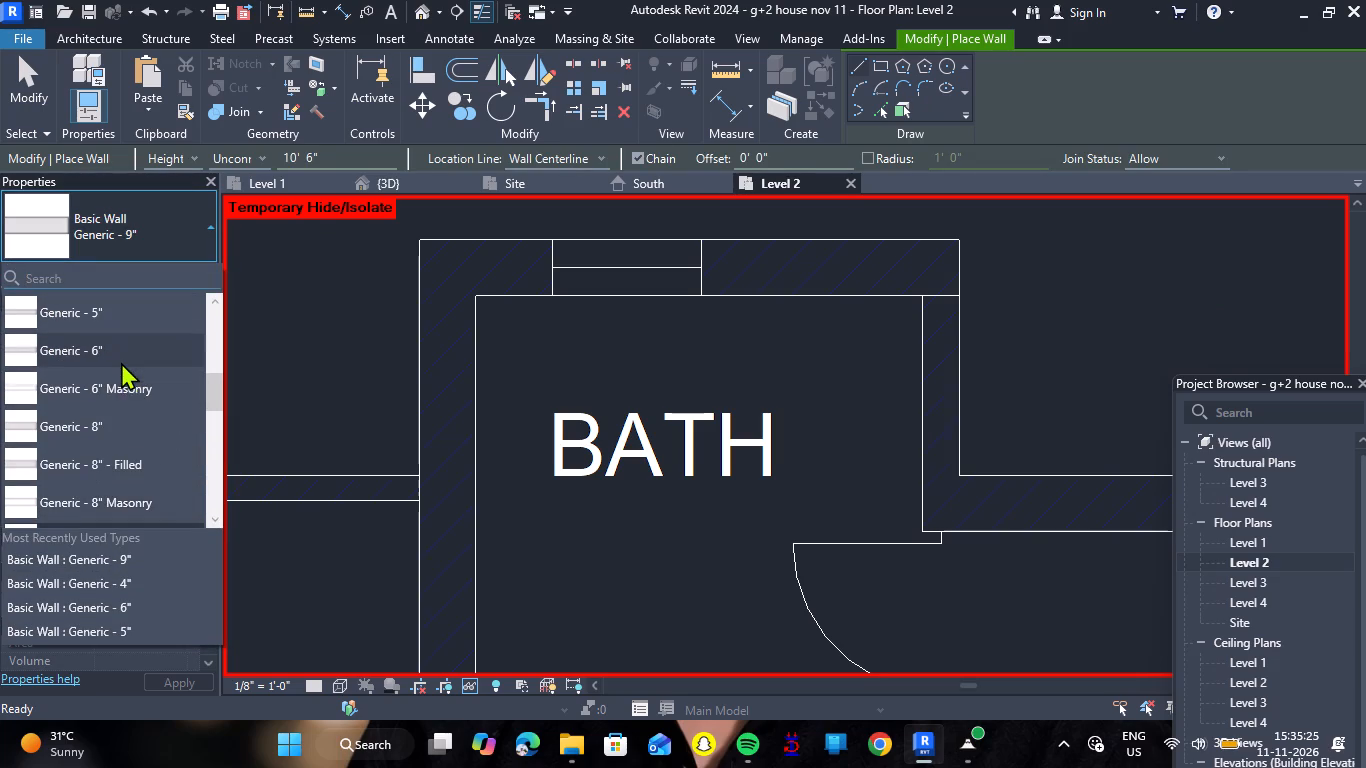
pyautogui.click(124, 354)
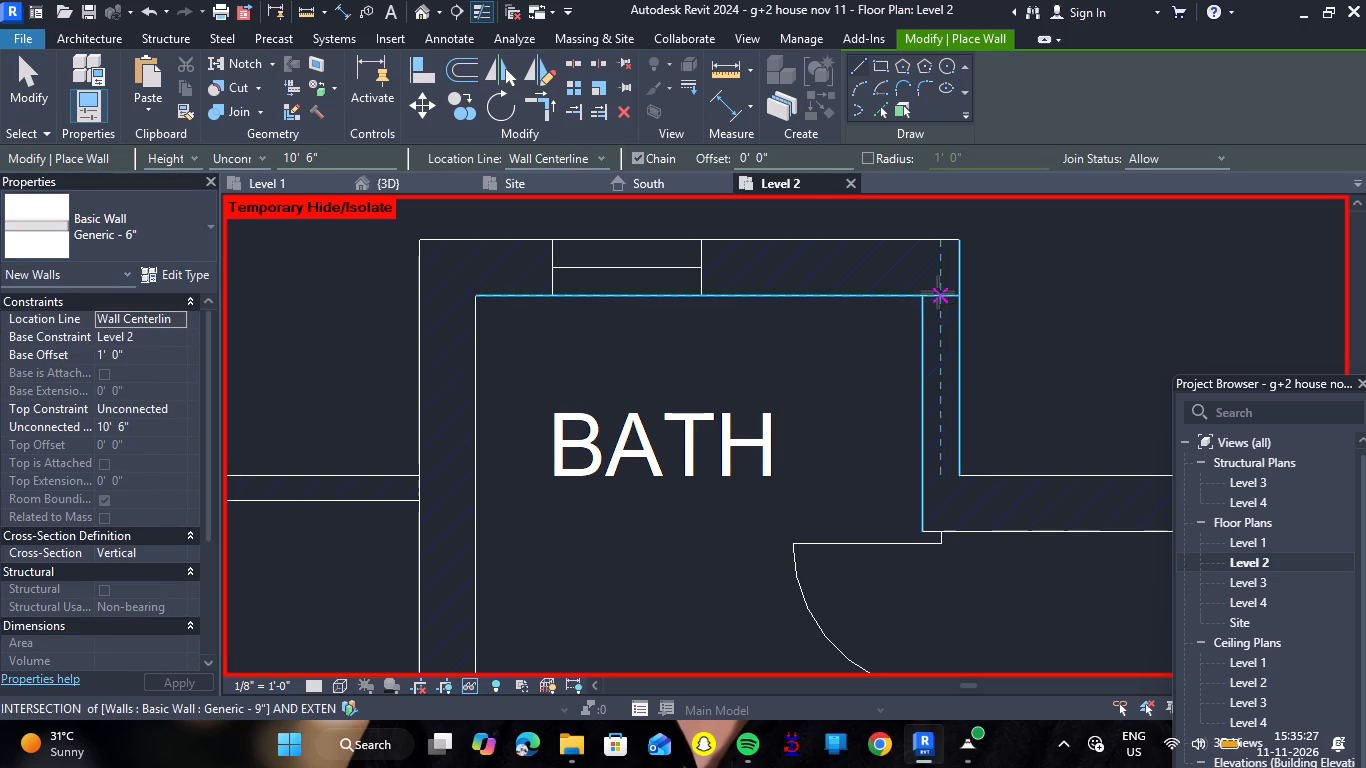
pyautogui.click(936, 292)
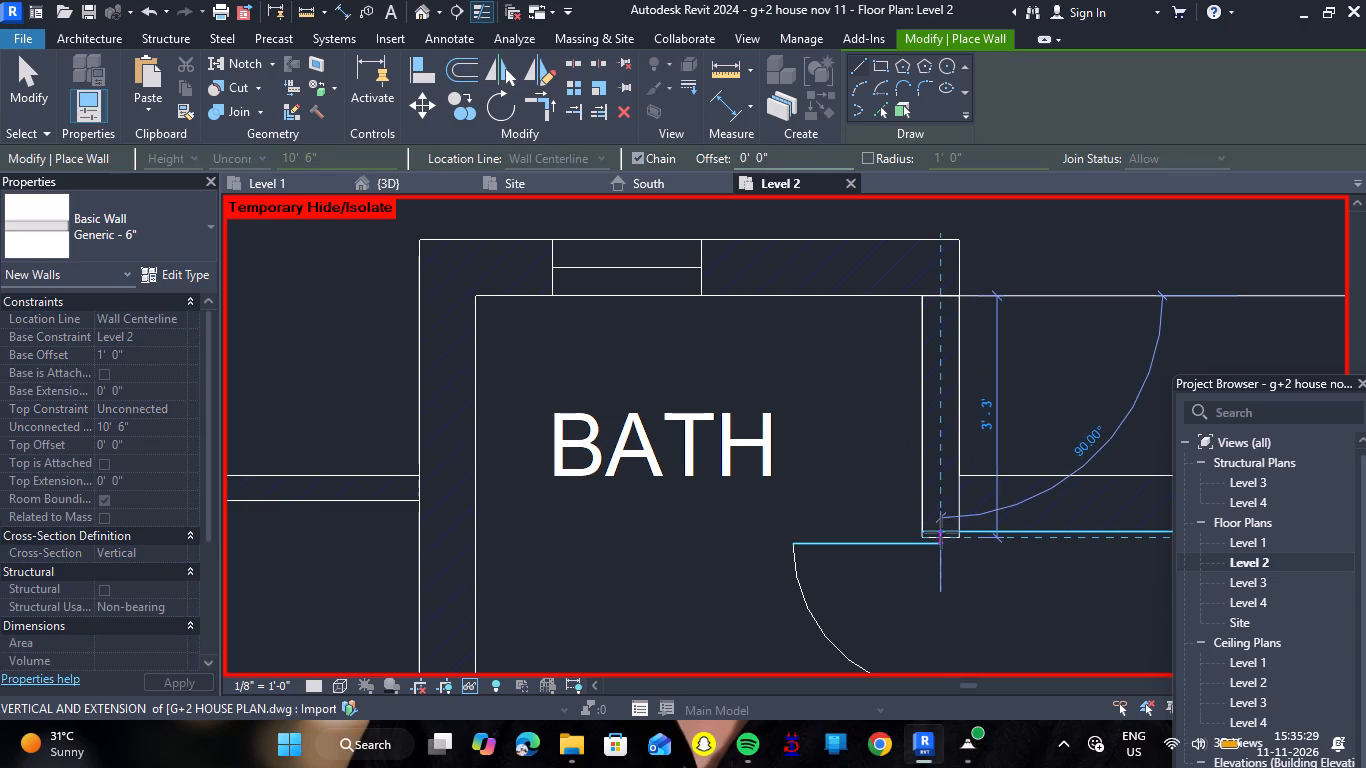
pyautogui.click(941, 533)
pyautogui.scroll(-8, 628, 373)
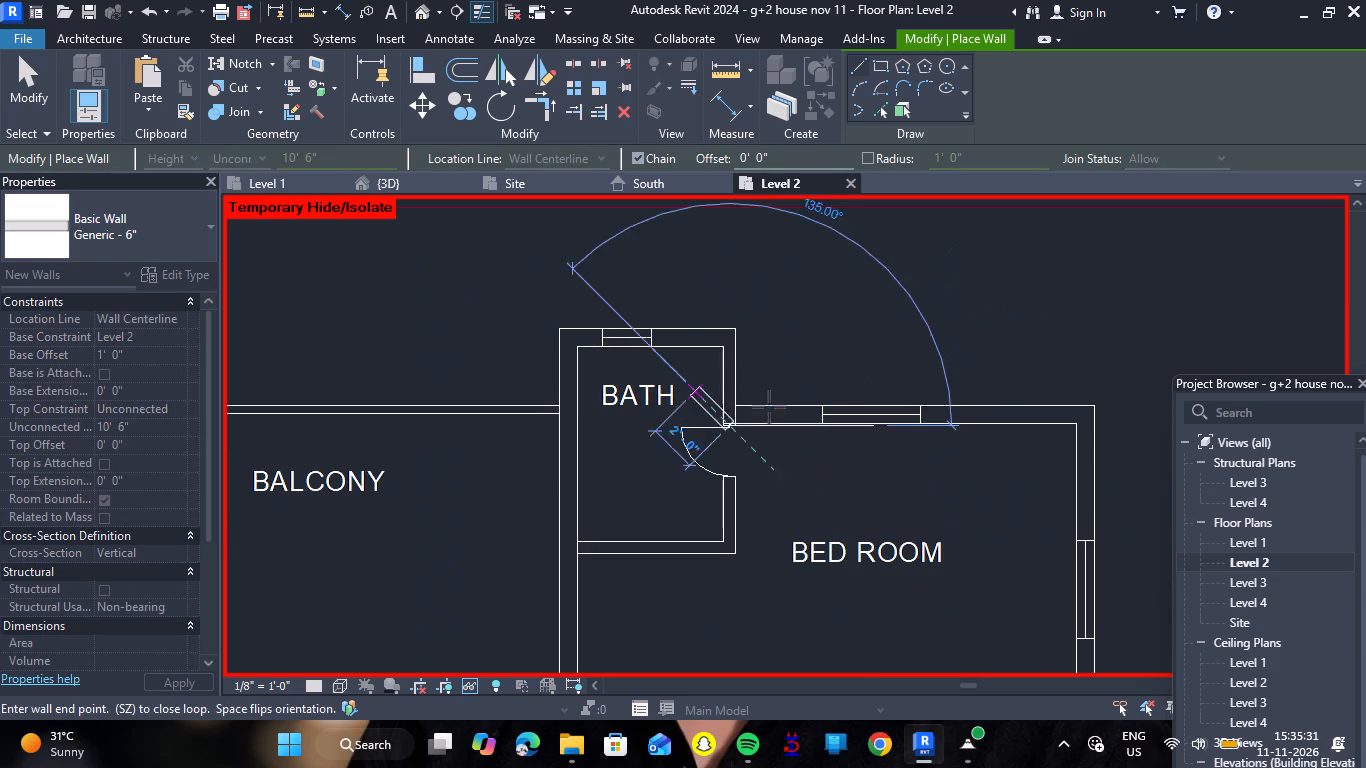
pyautogui.press('Escape')
# Draw a Generic - 9" wall about 14'-9" long across the top of the bedroom, from the bath wall to the bedroom's outer right edge.
pyautogui.scroll(3, 771, 428)
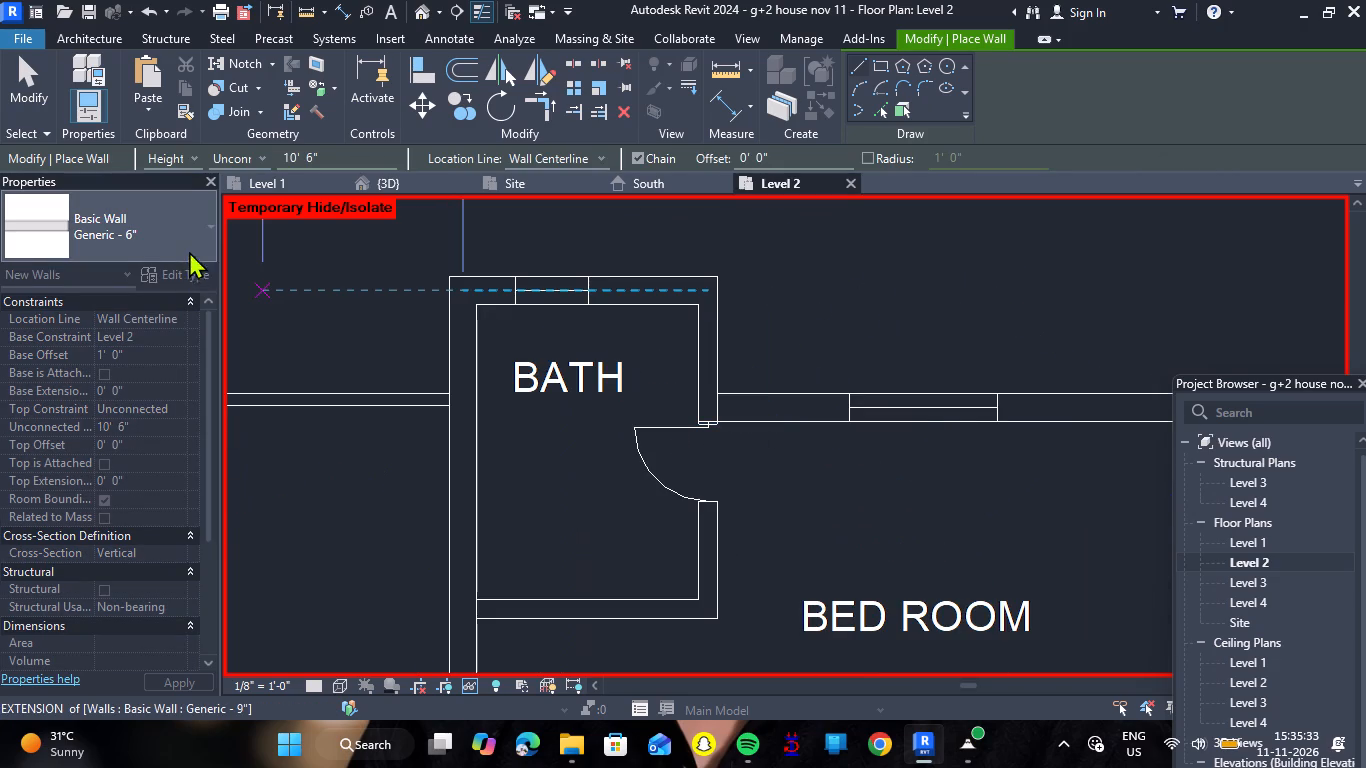
pyautogui.click(212, 236)
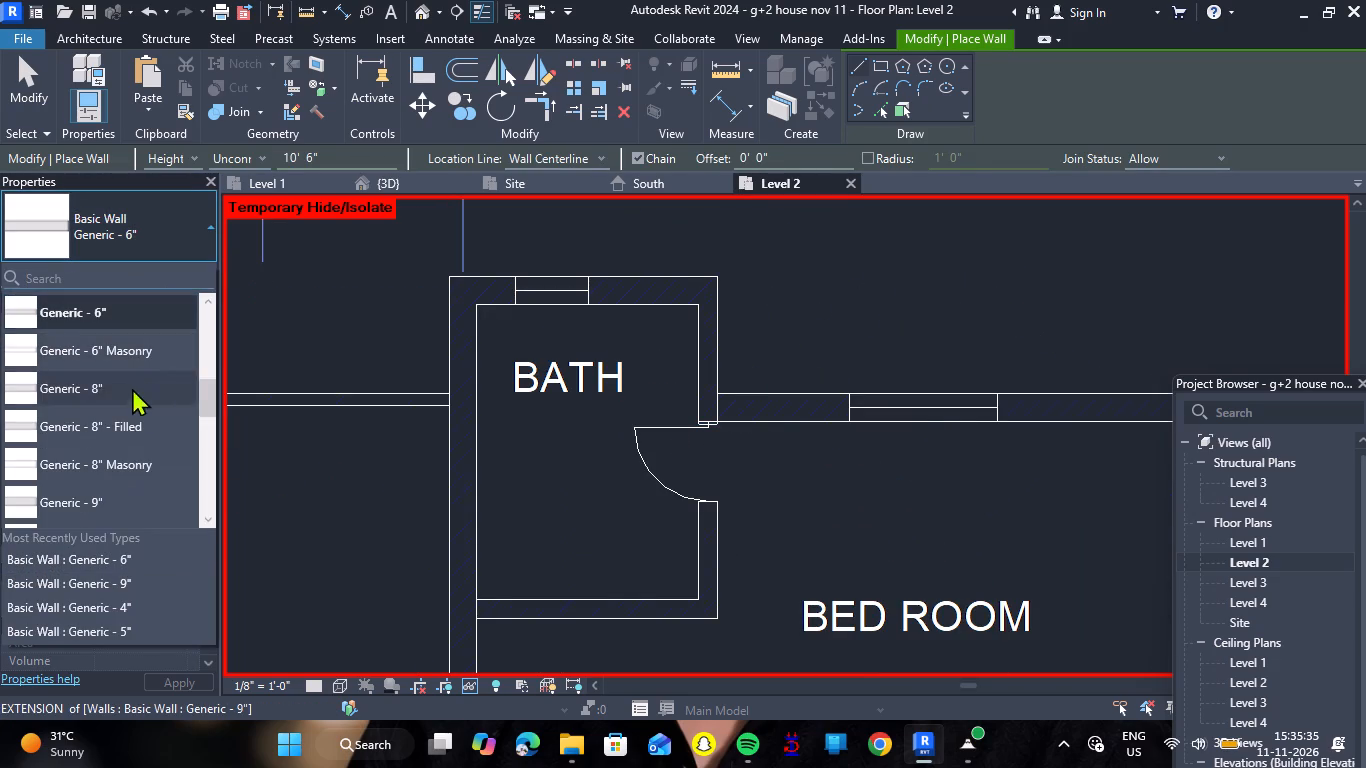
pyautogui.click(112, 495)
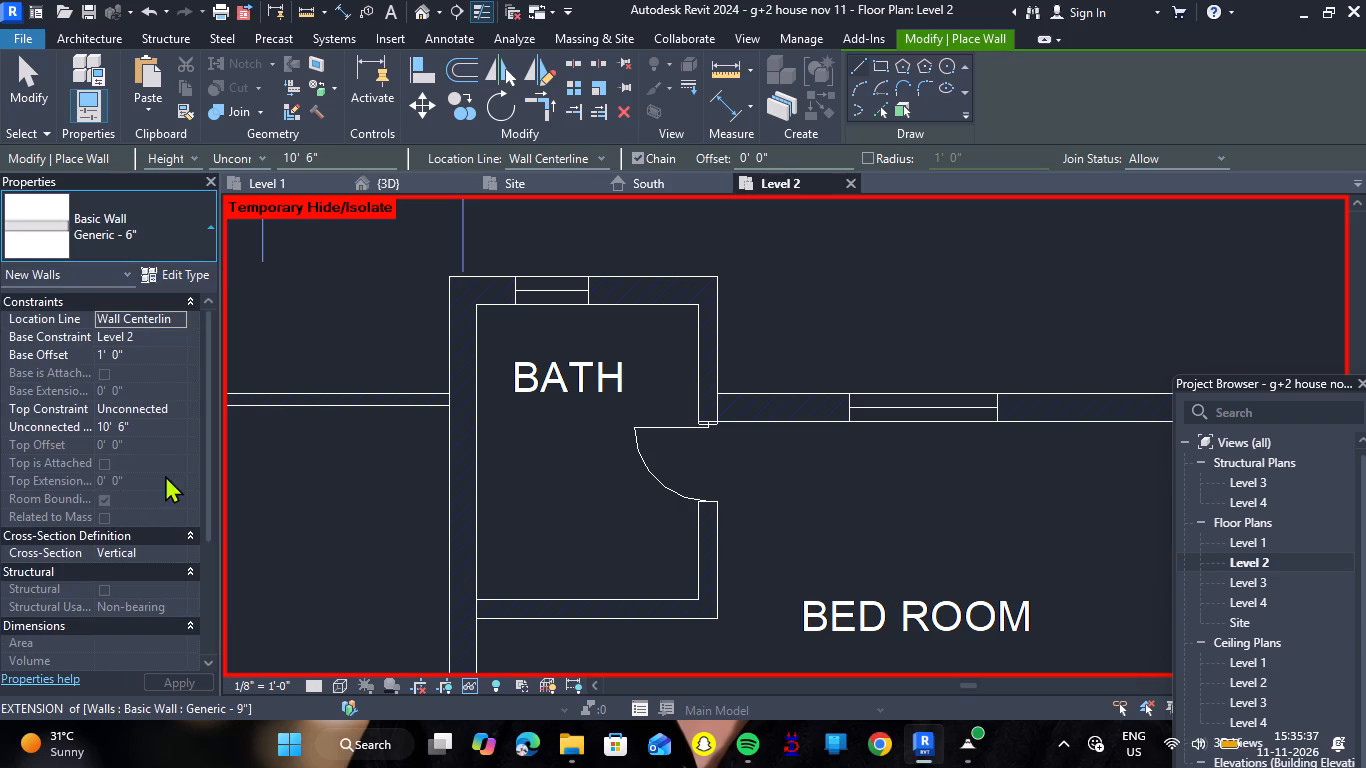
pyautogui.click(721, 411)
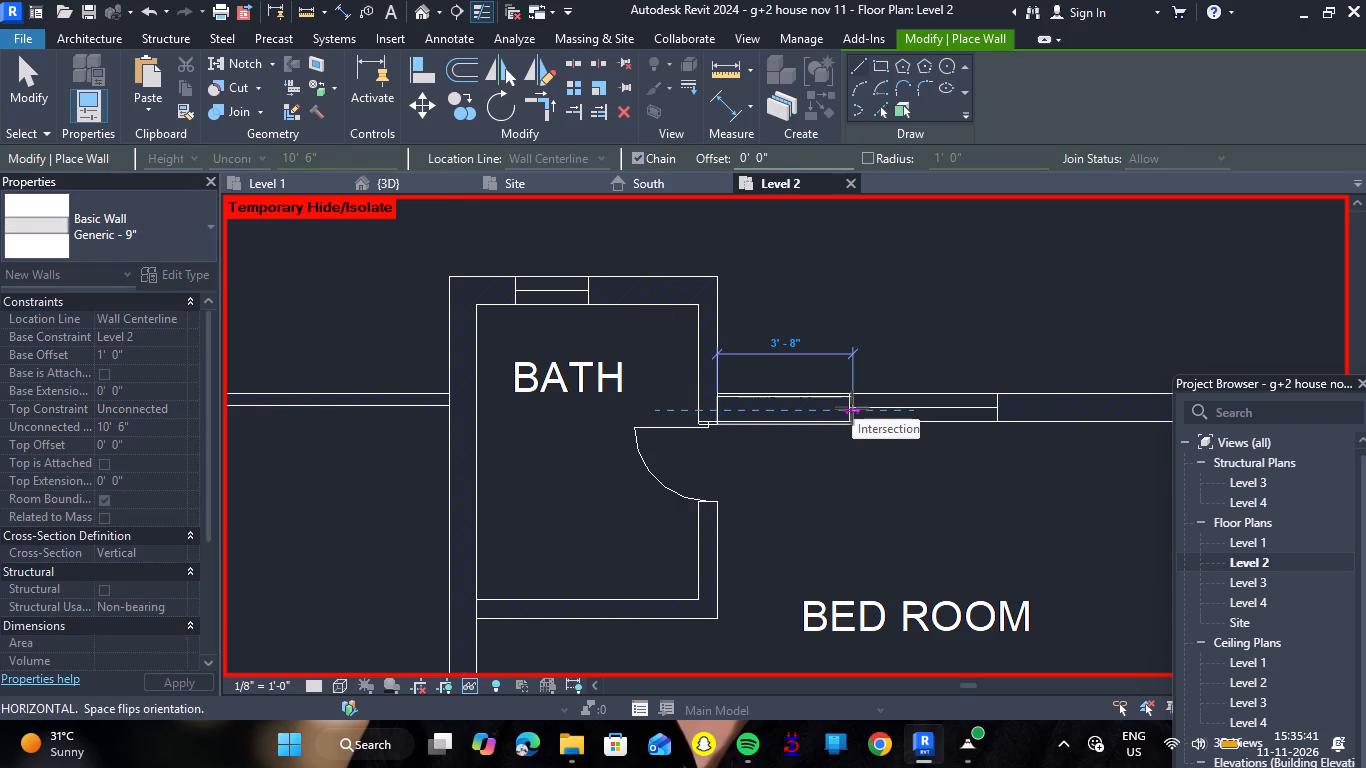
pyautogui.scroll(4, 852, 408)
pyautogui.press('Escape')
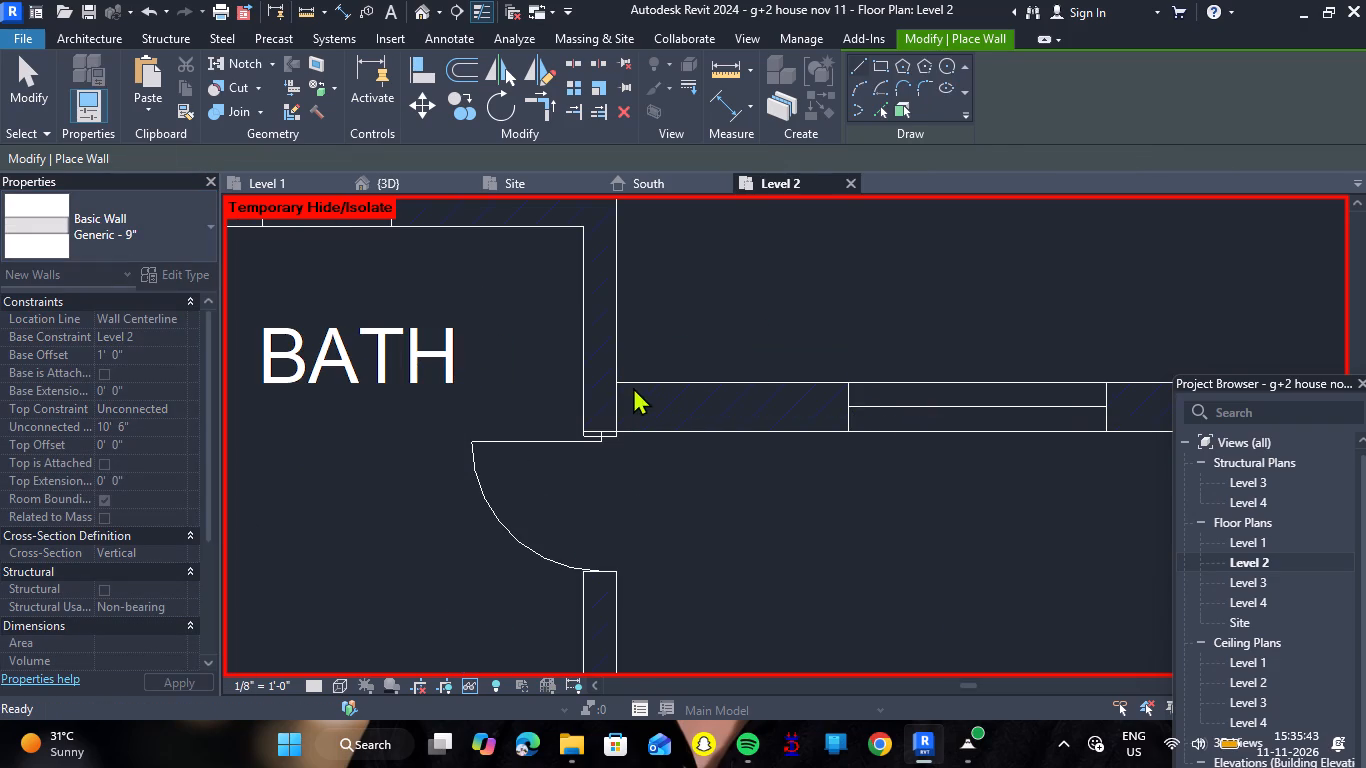
pyautogui.click(618, 405)
pyautogui.scroll(-7, 846, 415)
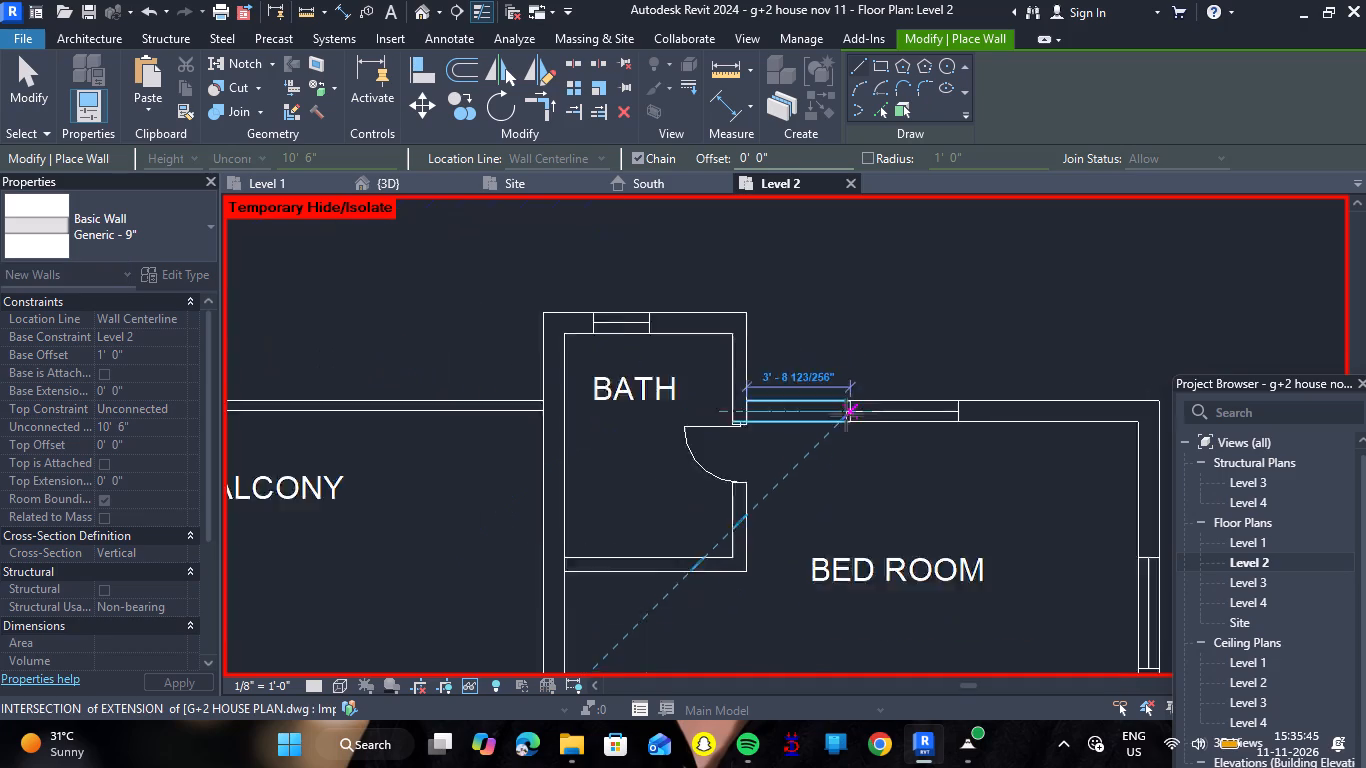
pyautogui.scroll(-5, 846, 415)
pyautogui.scroll(5, 972, 416)
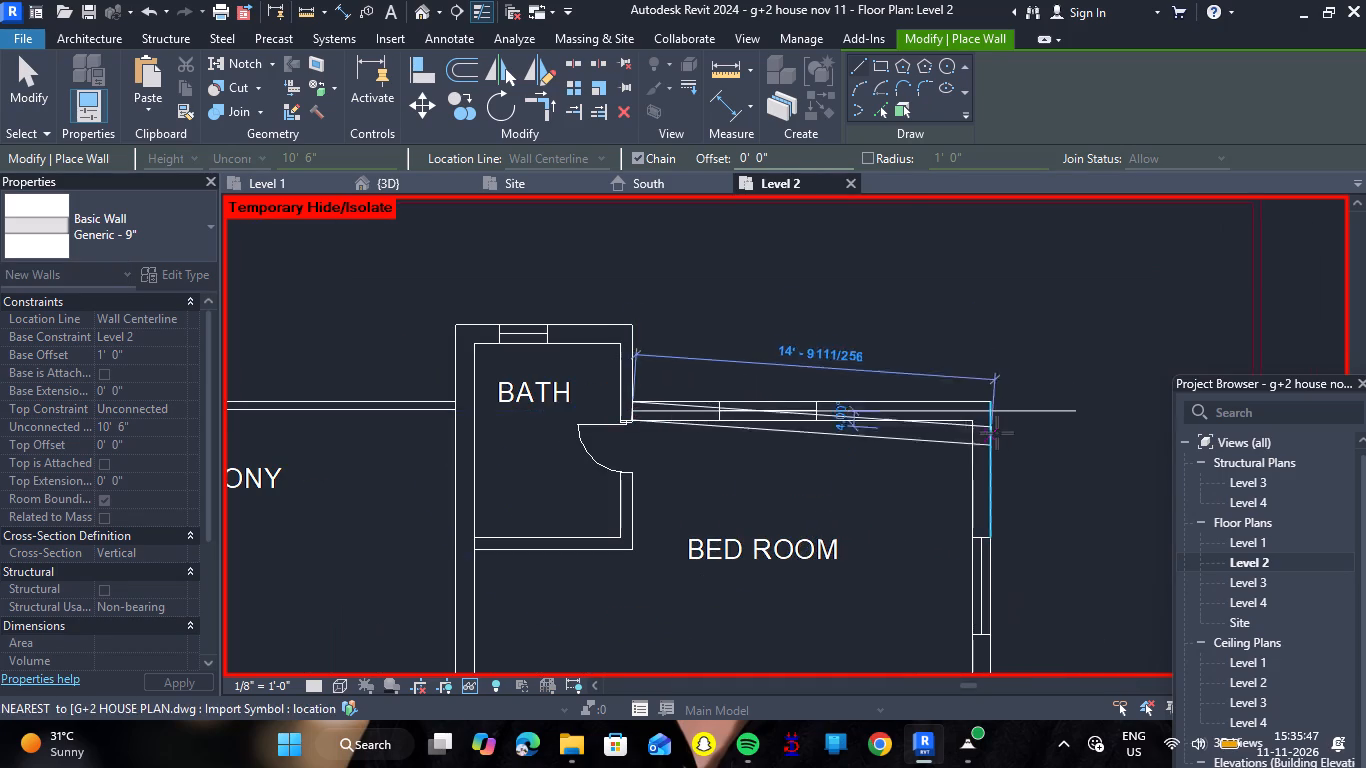
pyautogui.scroll(14, 997, 433)
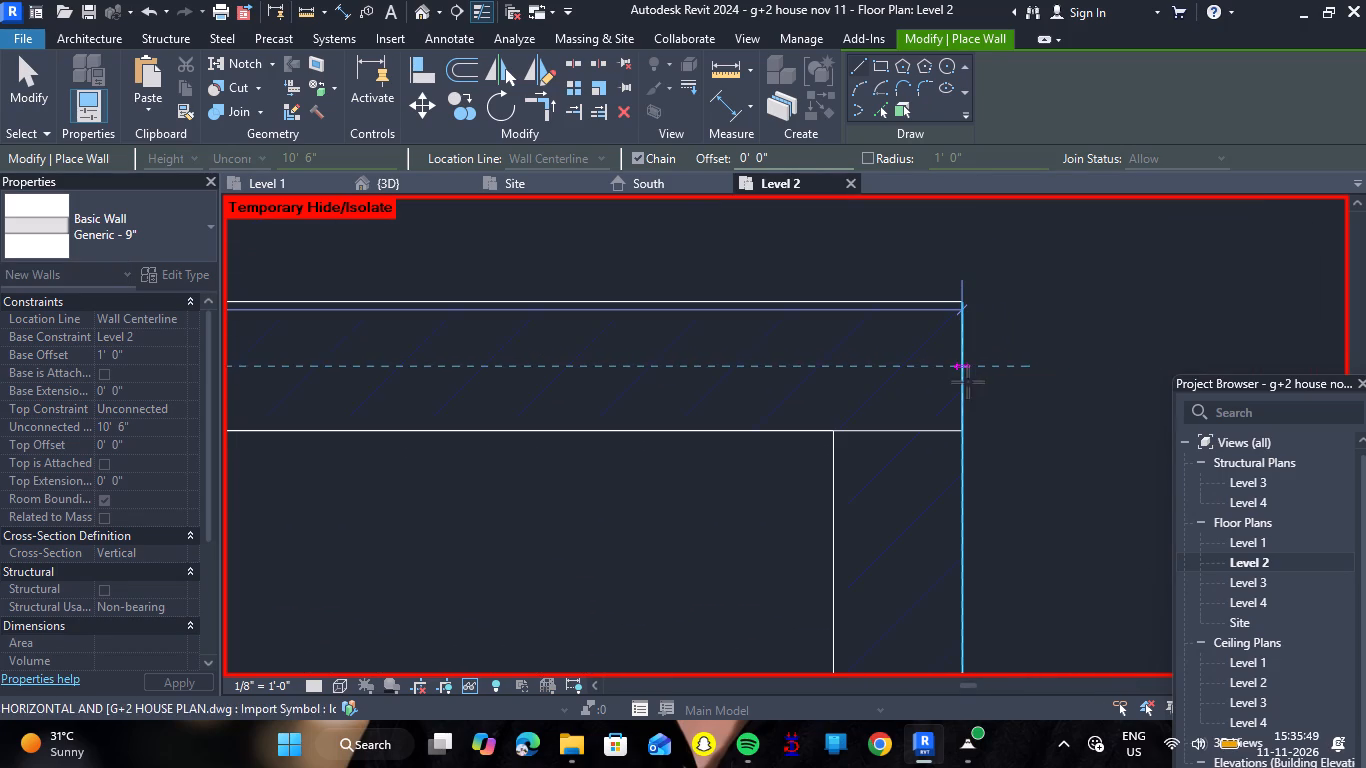
pyautogui.click(961, 367)
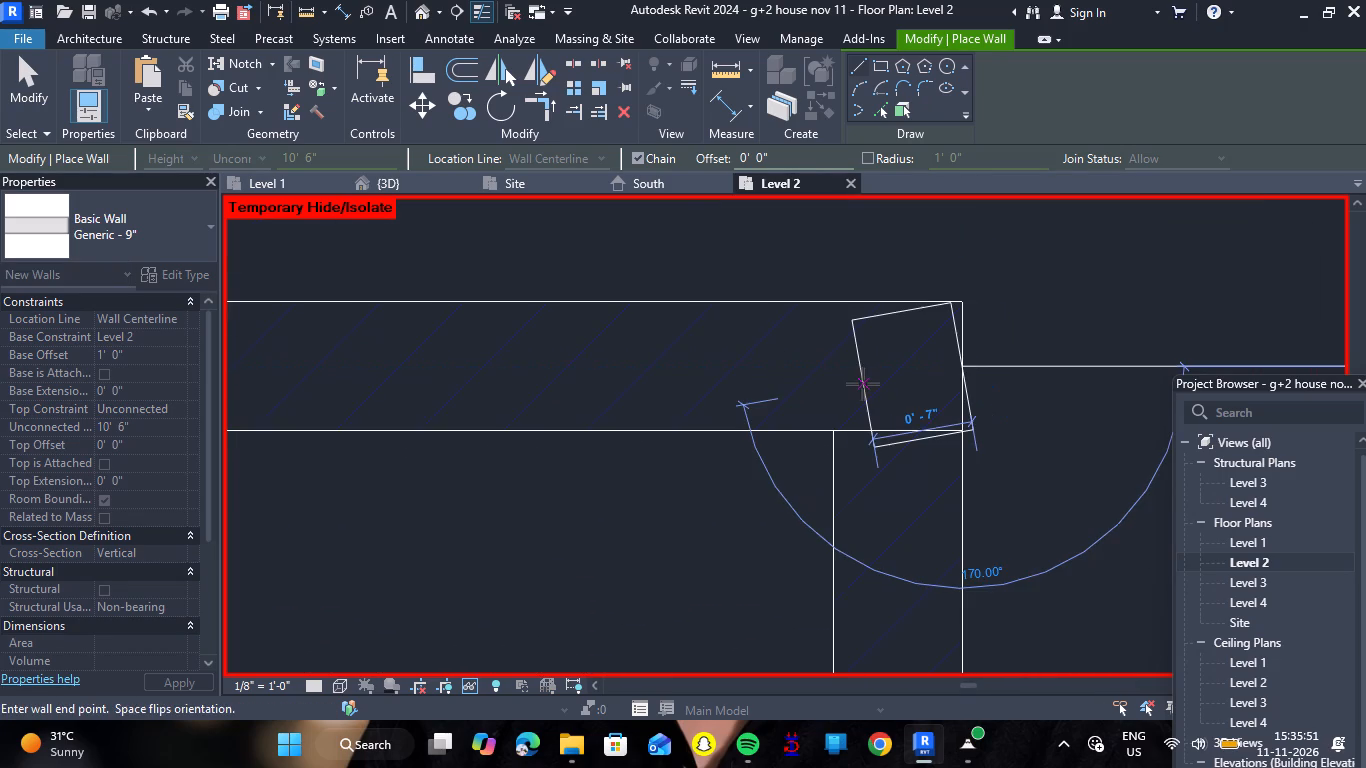
pyautogui.press('Escape')
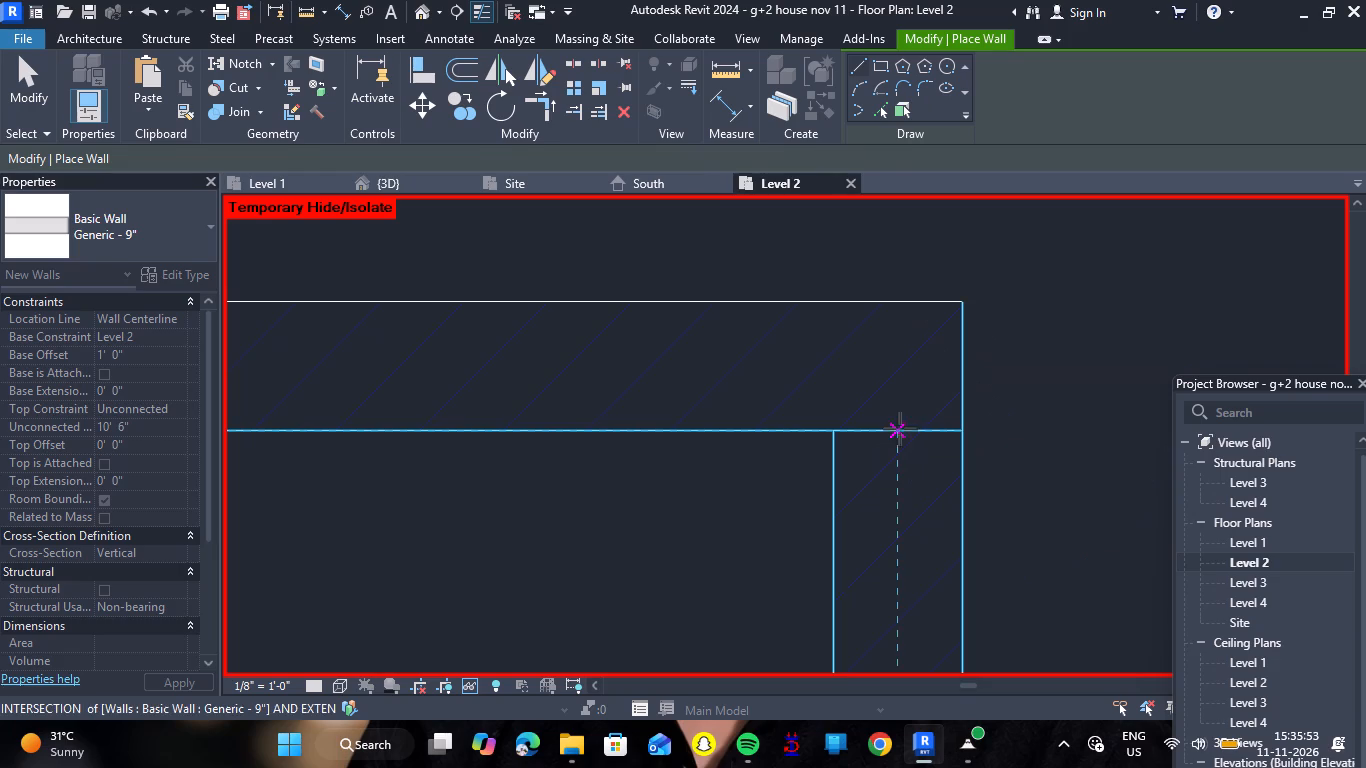
# Draw a Generic - 9" wall down the bedroom's right side, from the top wall's inner face to the lower face of the hall-side wall.
pyautogui.click(897, 429)
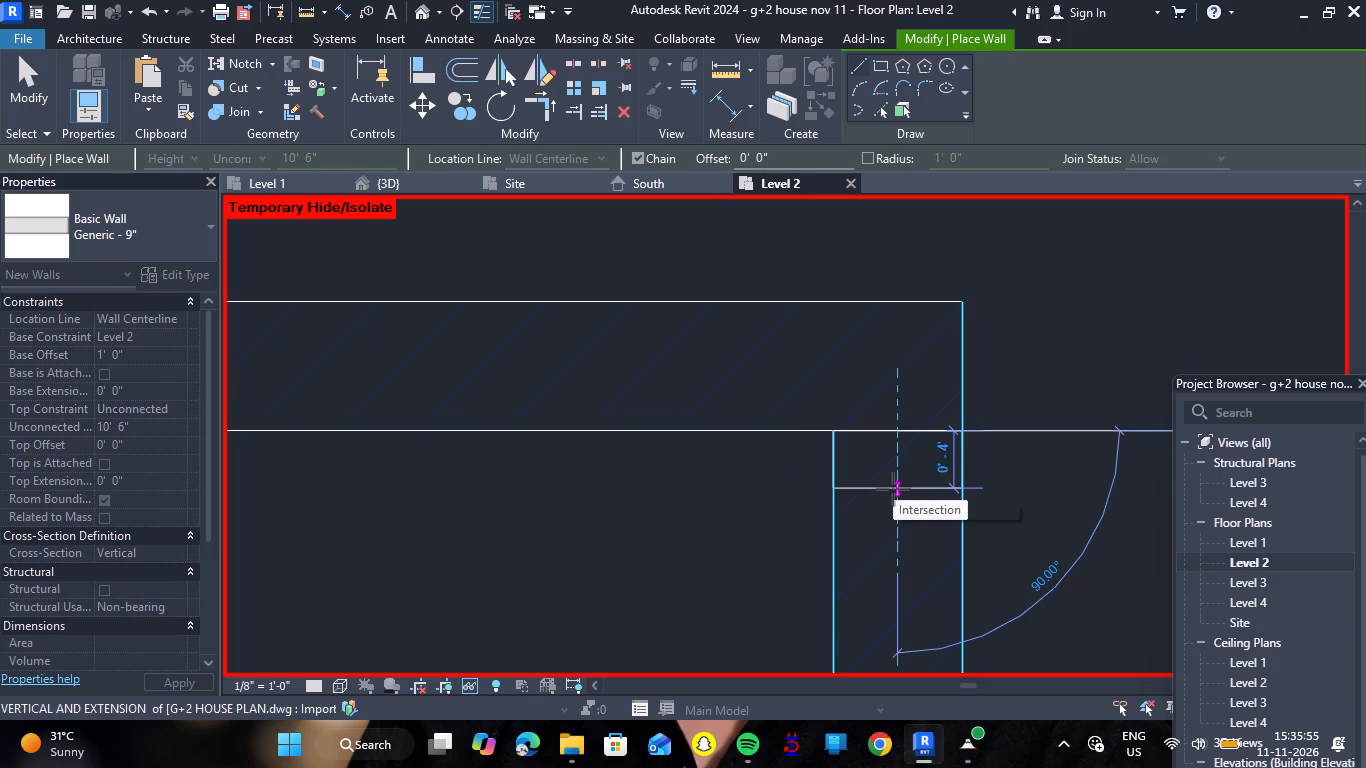
pyautogui.scroll(-19, 913, 246)
pyautogui.scroll(9, 914, 434)
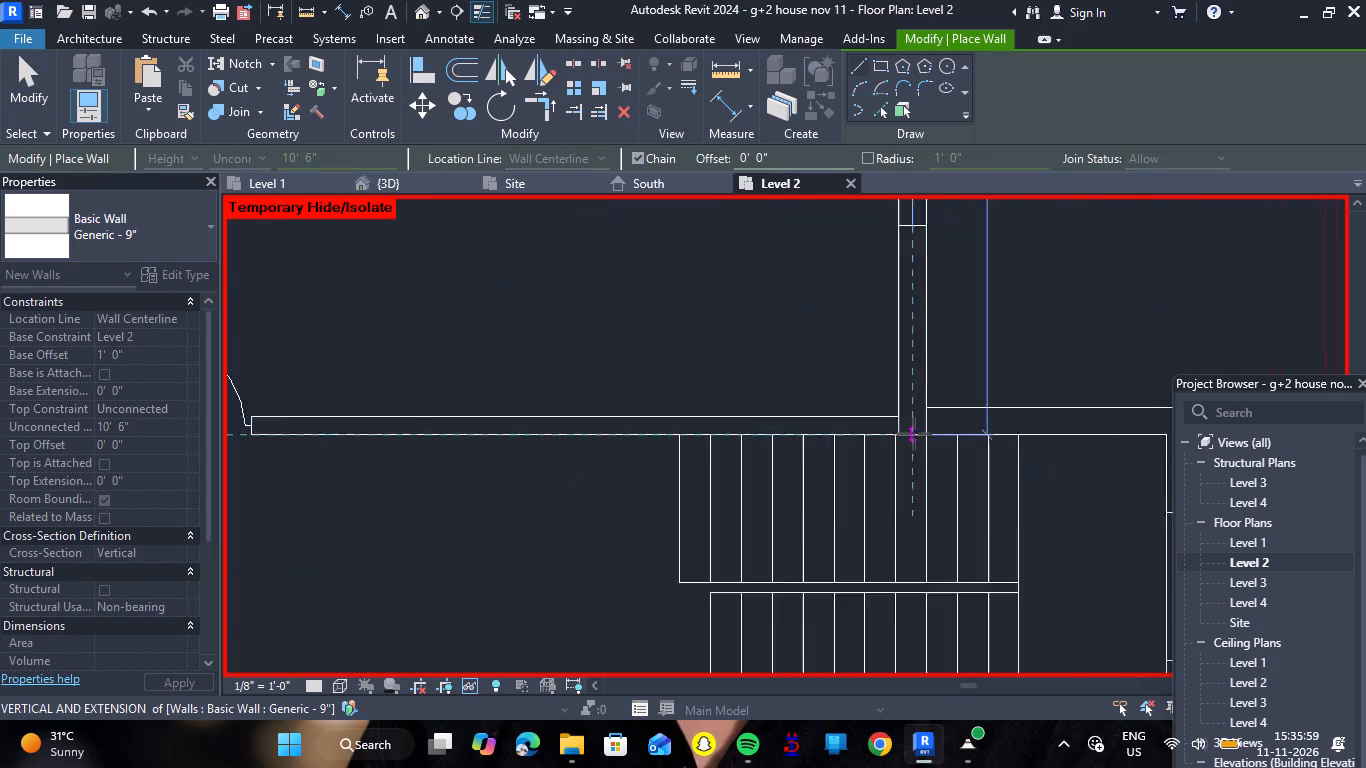
pyautogui.scroll(3, 914, 434)
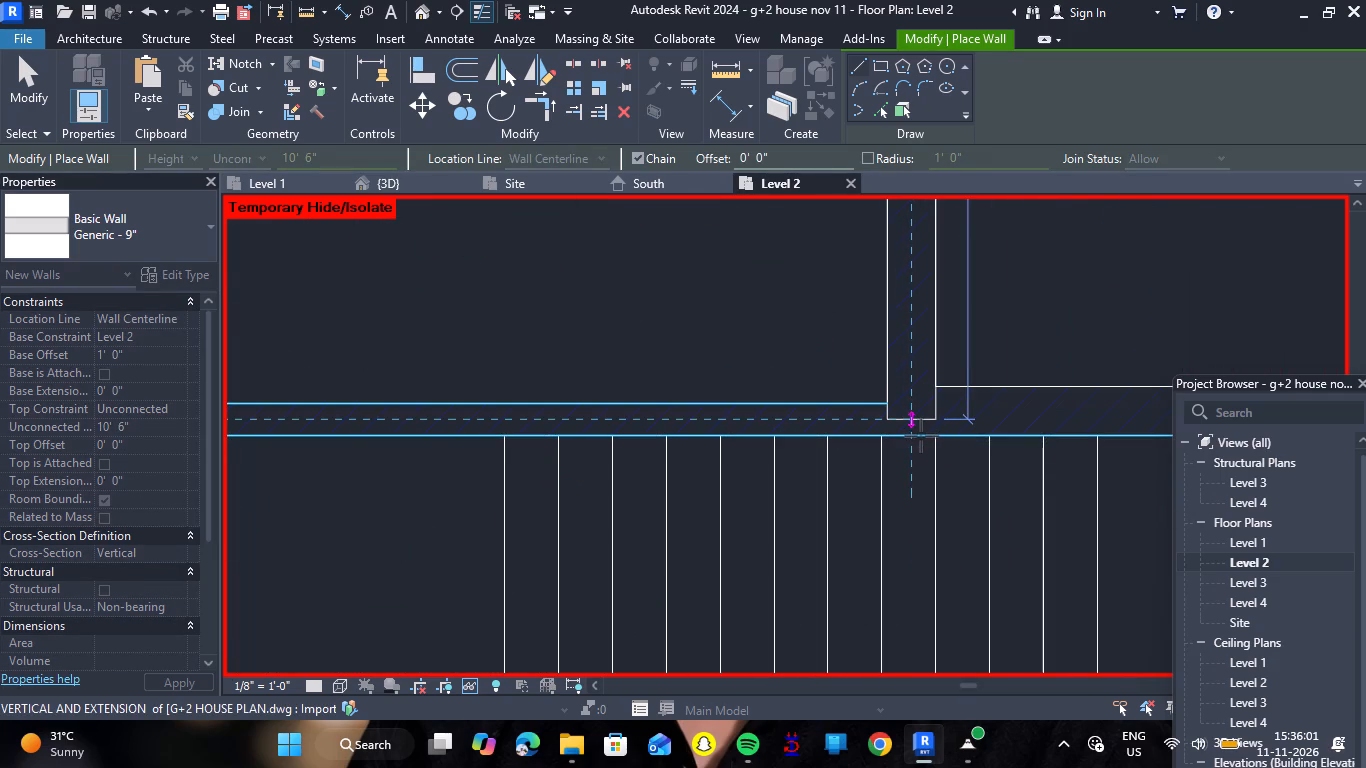
pyautogui.click(913, 438)
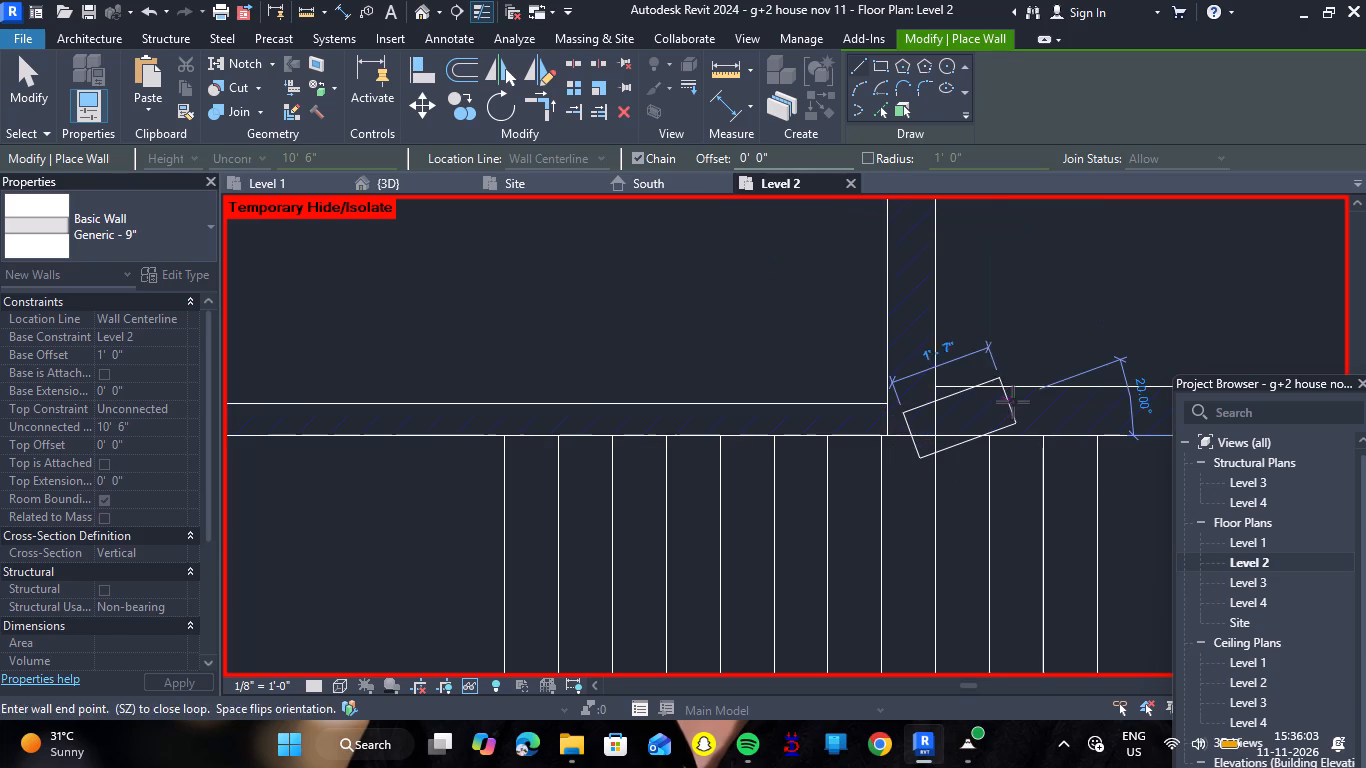
pyautogui.press('Escape')
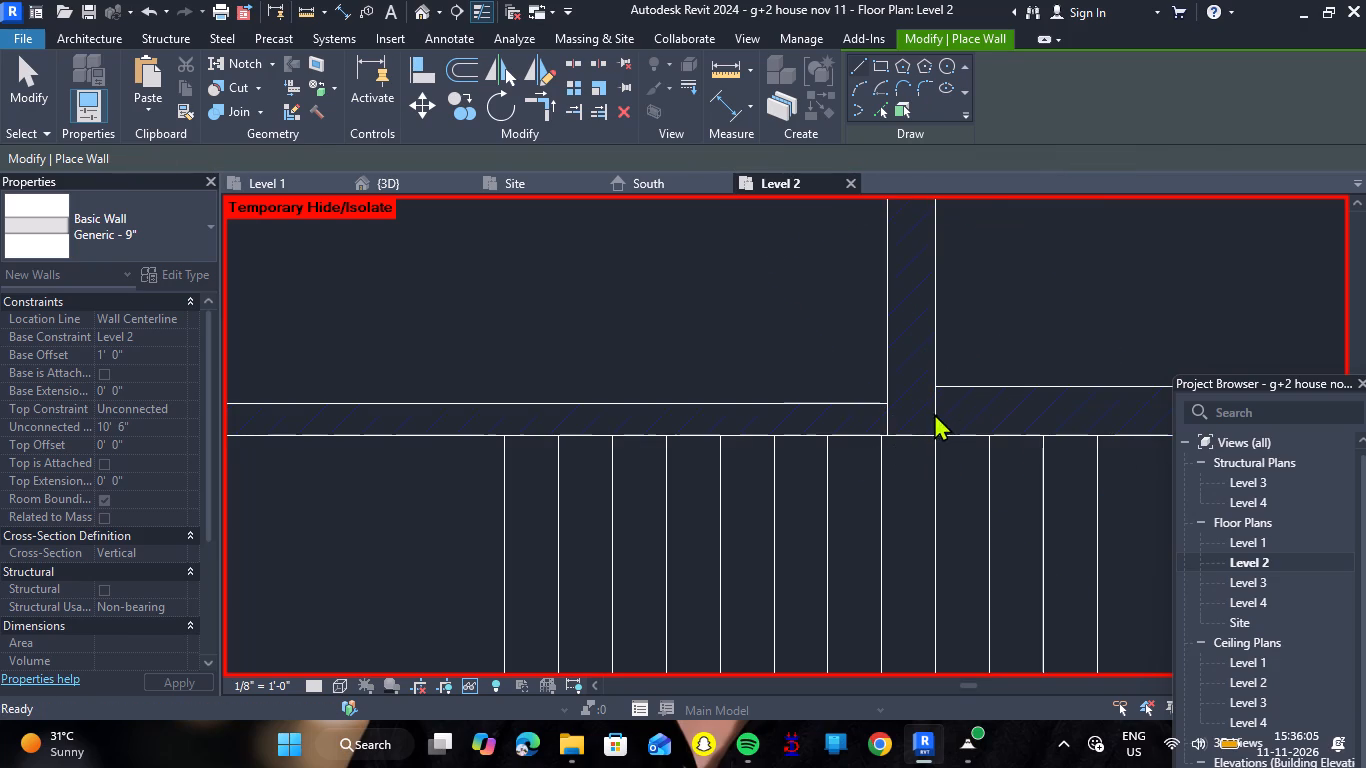
# Draw a Generic - 9" wall about 7'-3" long above the staircase, from the bedroom's right wall to the building's outer right edge.
pyautogui.click(933, 413)
pyautogui.scroll(-7, 989, 412)
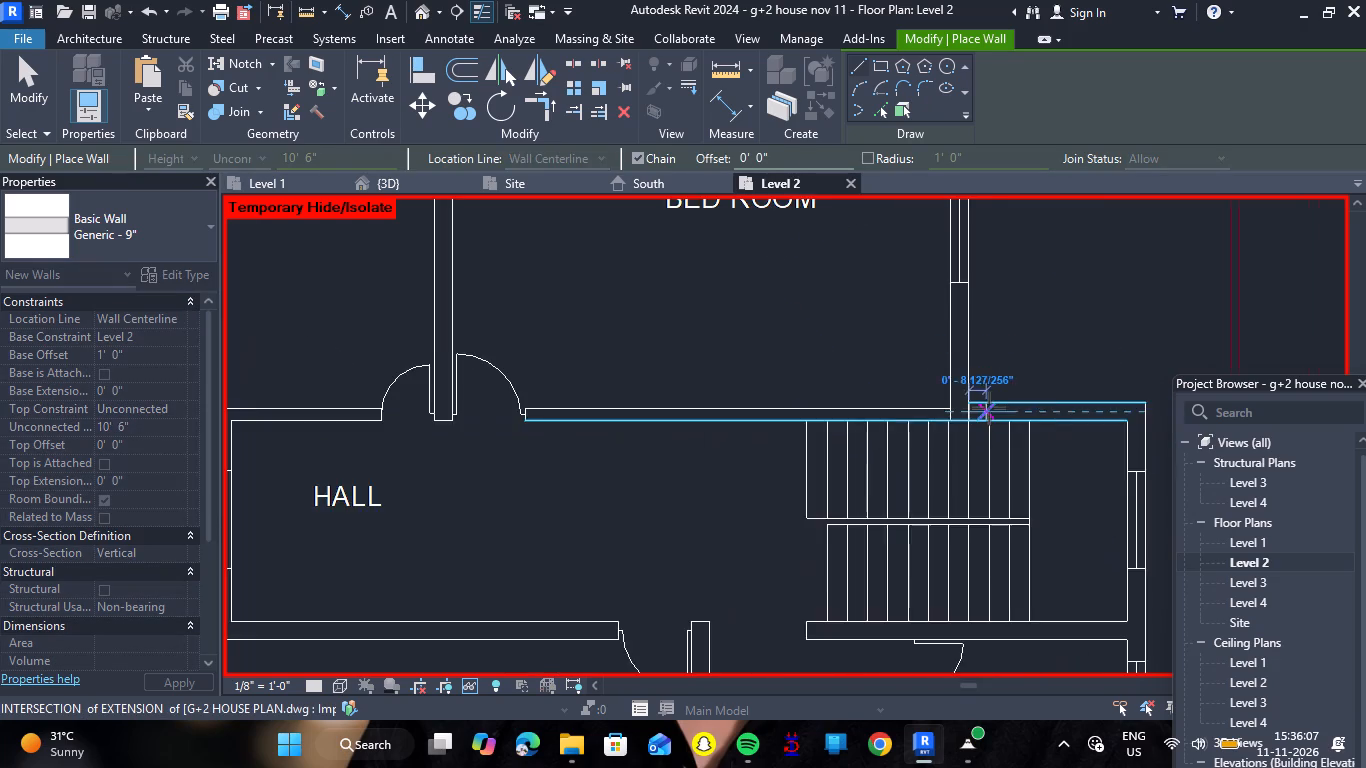
pyautogui.scroll(-4, 989, 408)
pyautogui.scroll(8, 1075, 405)
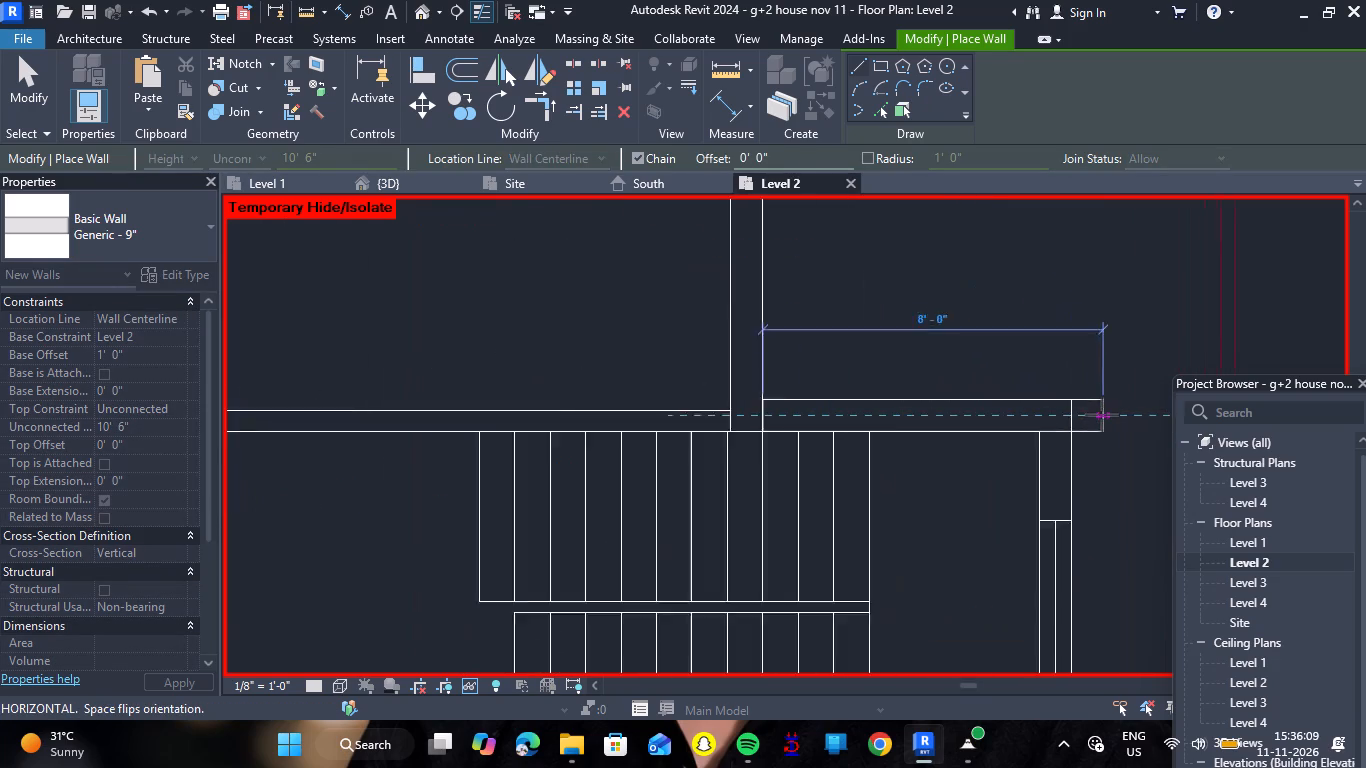
pyautogui.scroll(8, 1102, 415)
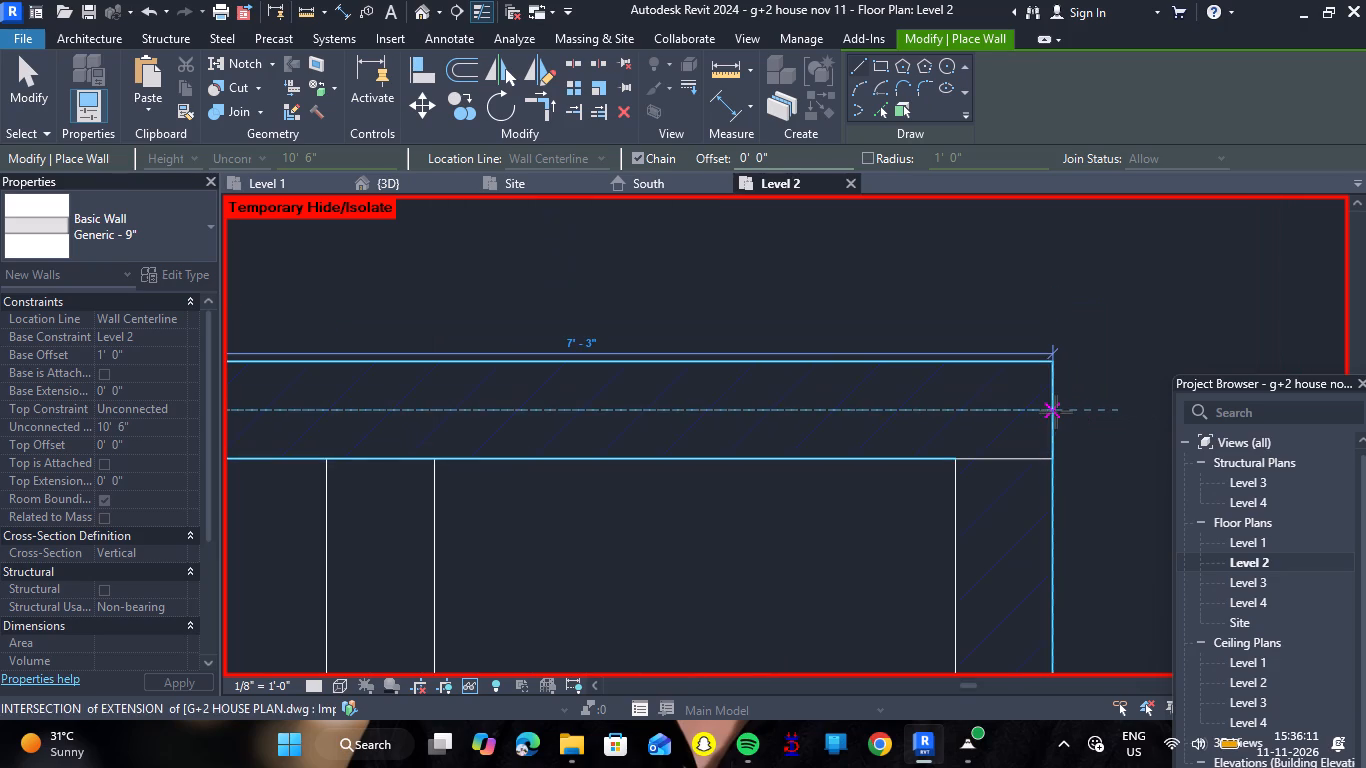
pyautogui.click(1056, 412)
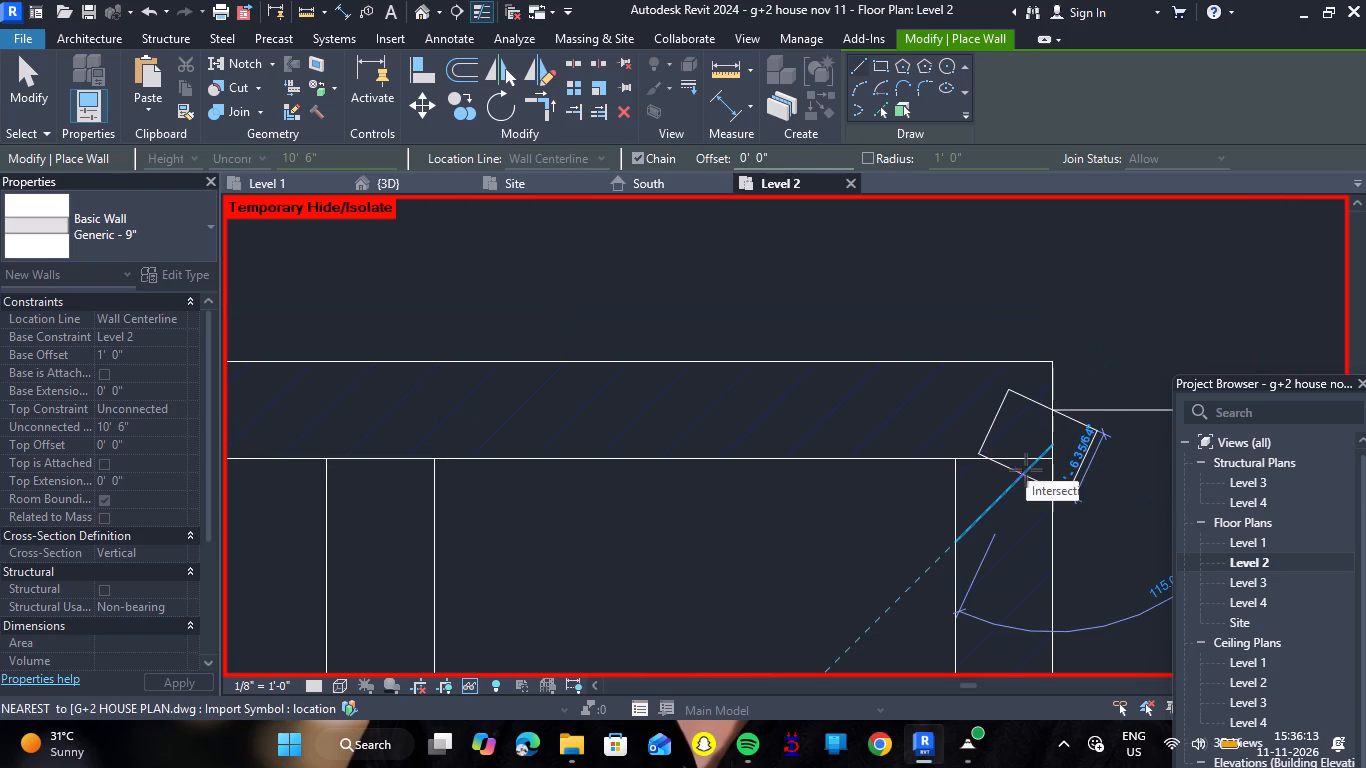
pyautogui.press('Escape')
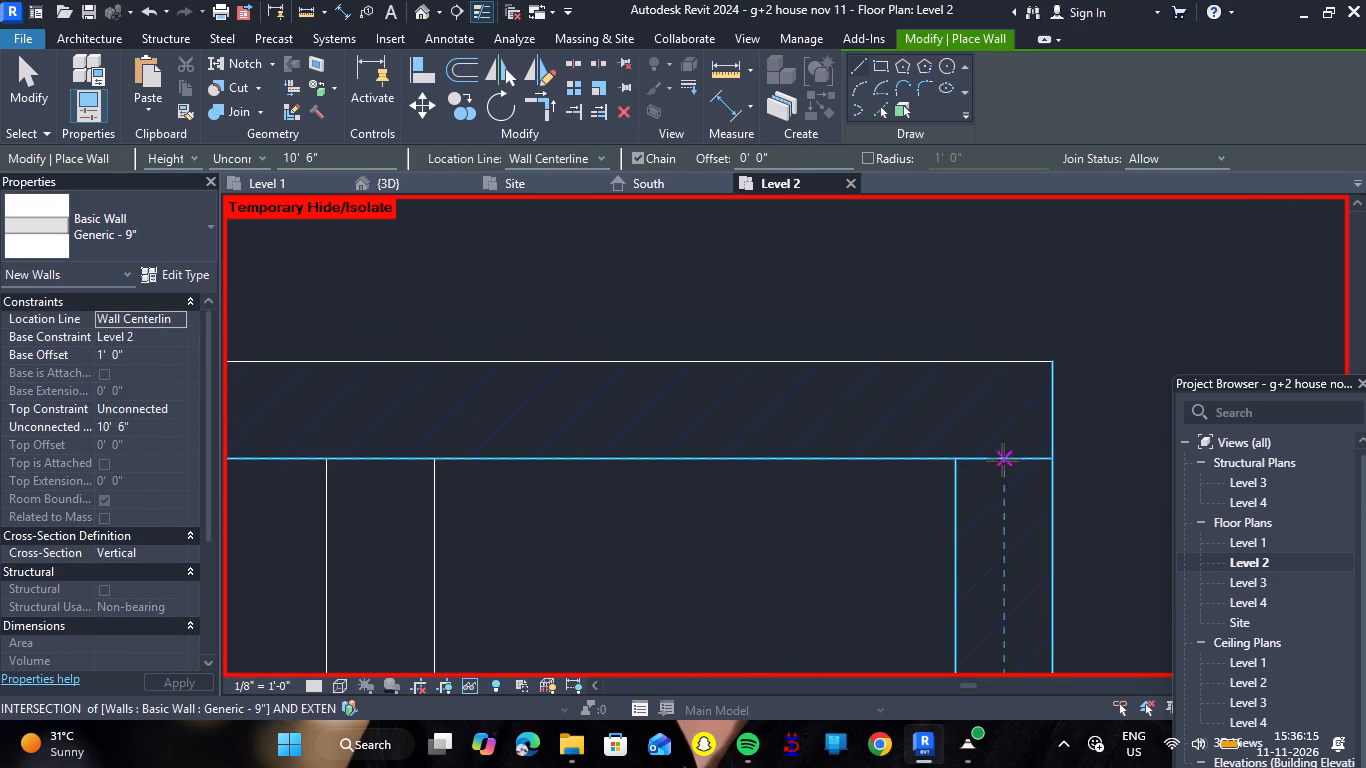
# Draw a Generic - 9" wall down the building's right side, from the staircase's top wall to the lower bedroom's bottom outer edge.
pyautogui.click(1003, 460)
pyautogui.scroll(-13, 1006, 504)
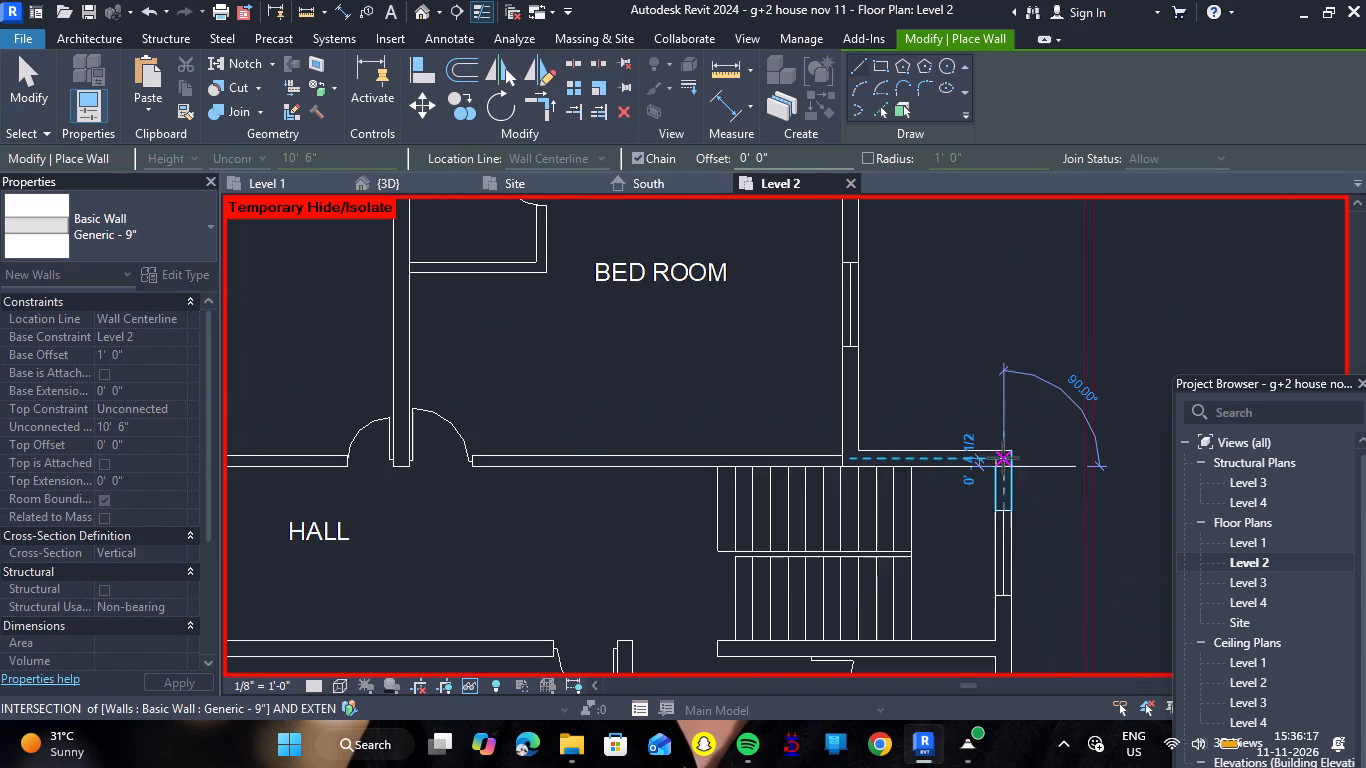
pyautogui.scroll(-12, 1003, 458)
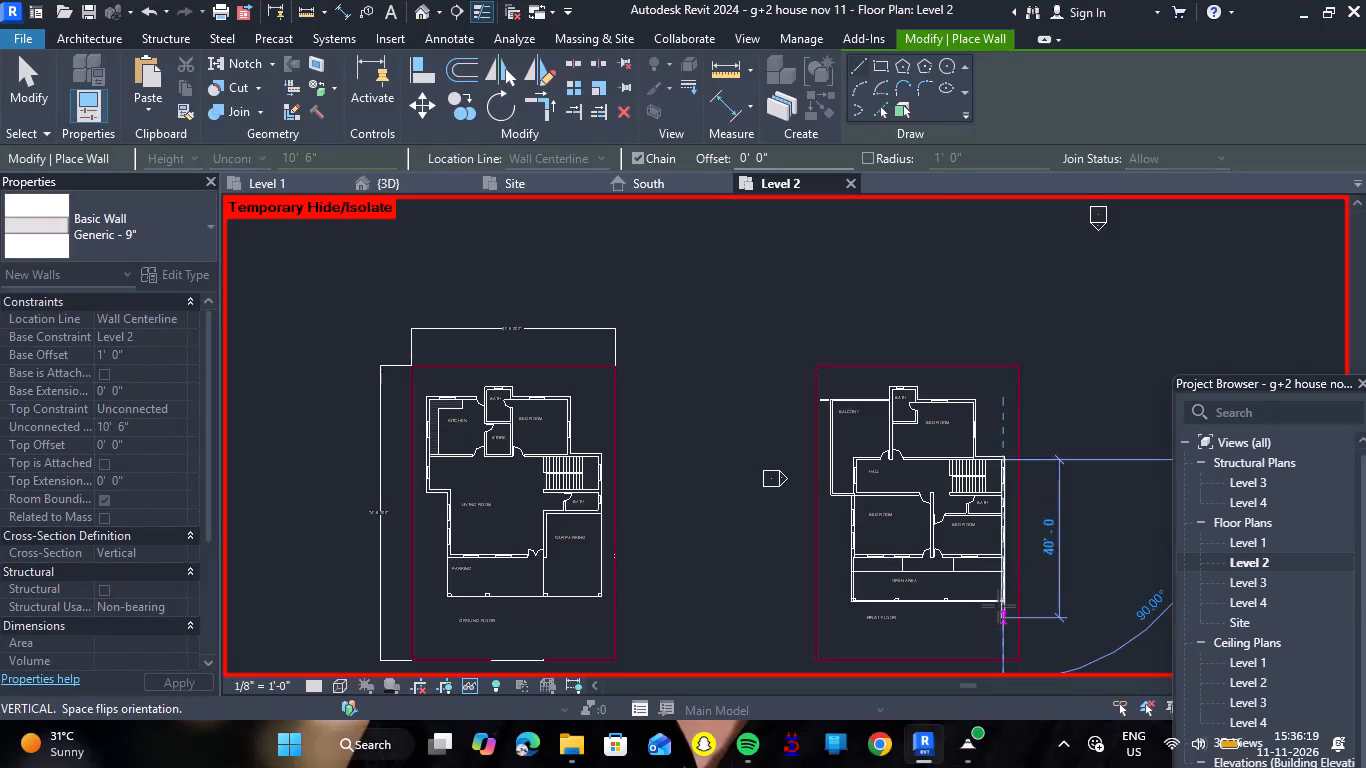
pyautogui.scroll(6, 999, 606)
pyautogui.scroll(19, 993, 496)
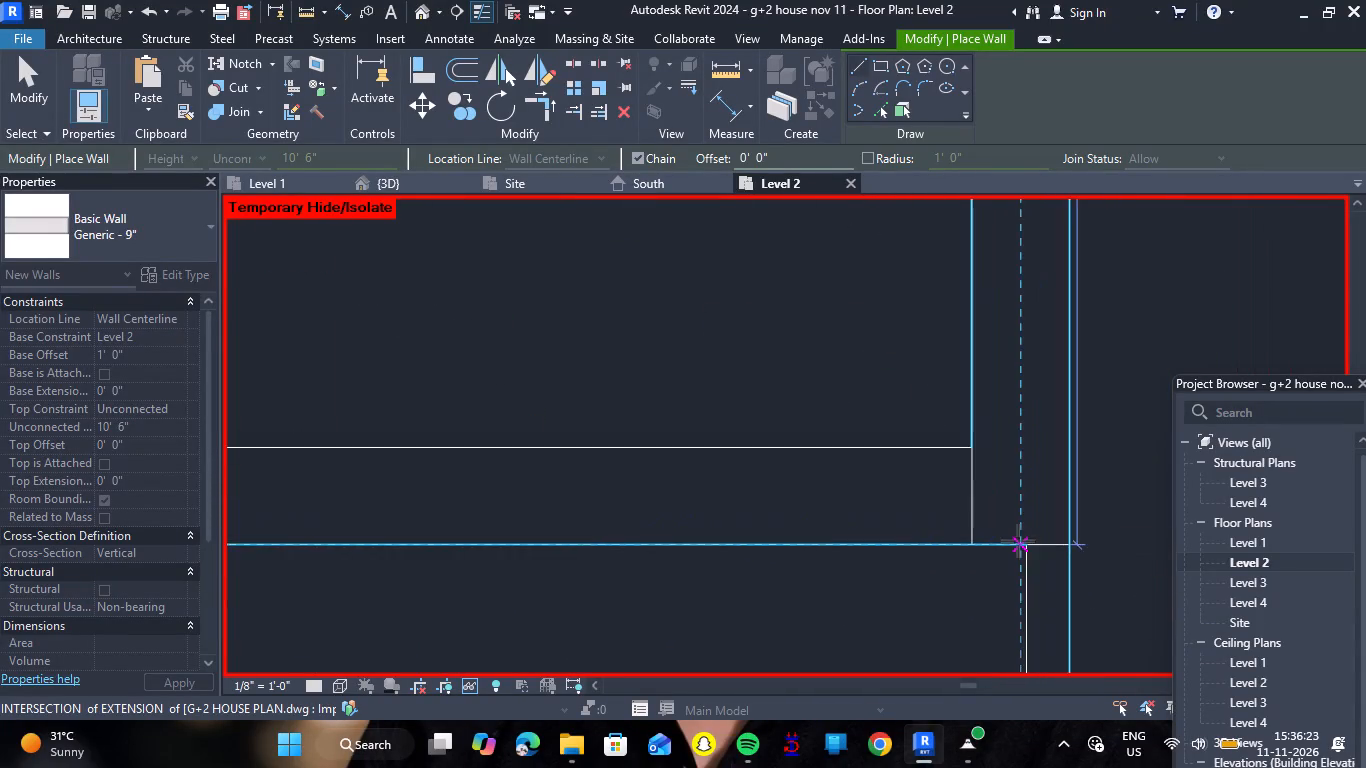
pyautogui.scroll(12, 1018, 541)
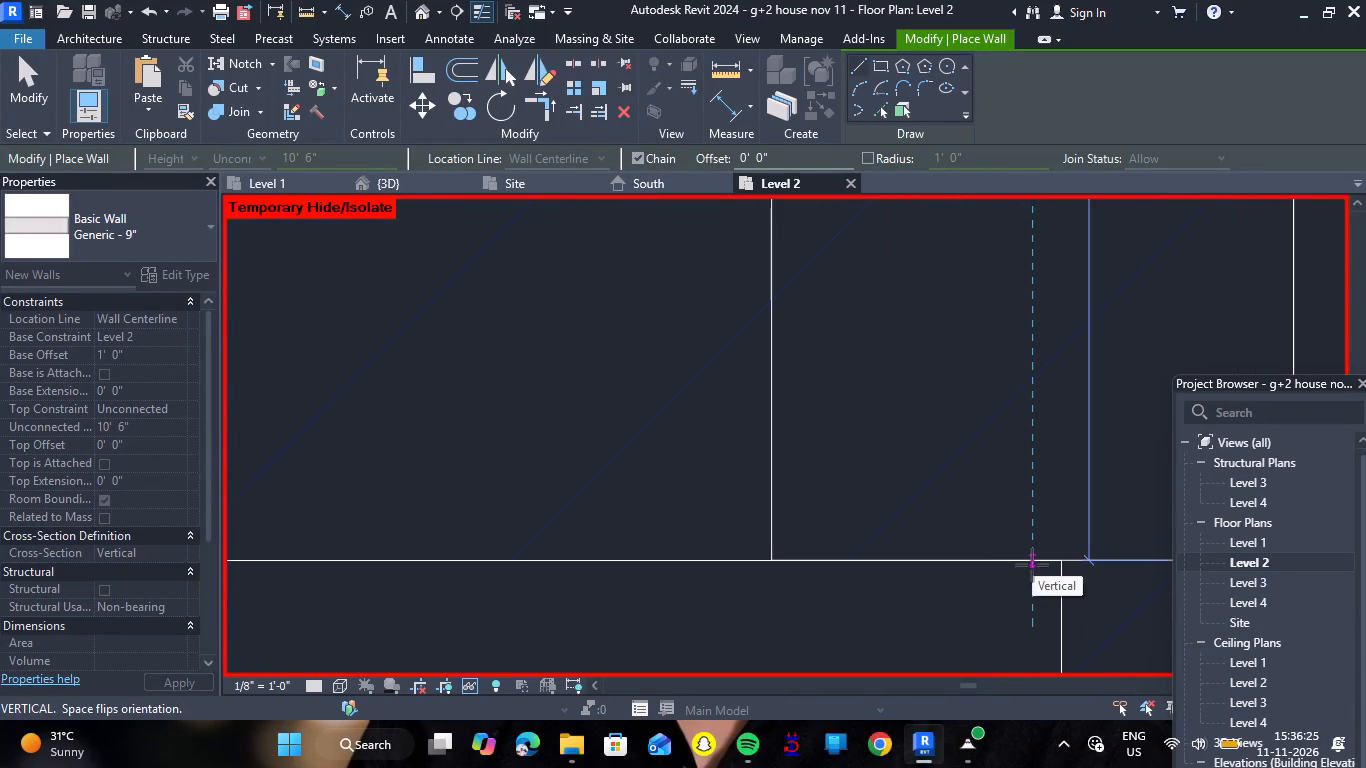
pyautogui.click(1032, 560)
pyautogui.press('Escape')
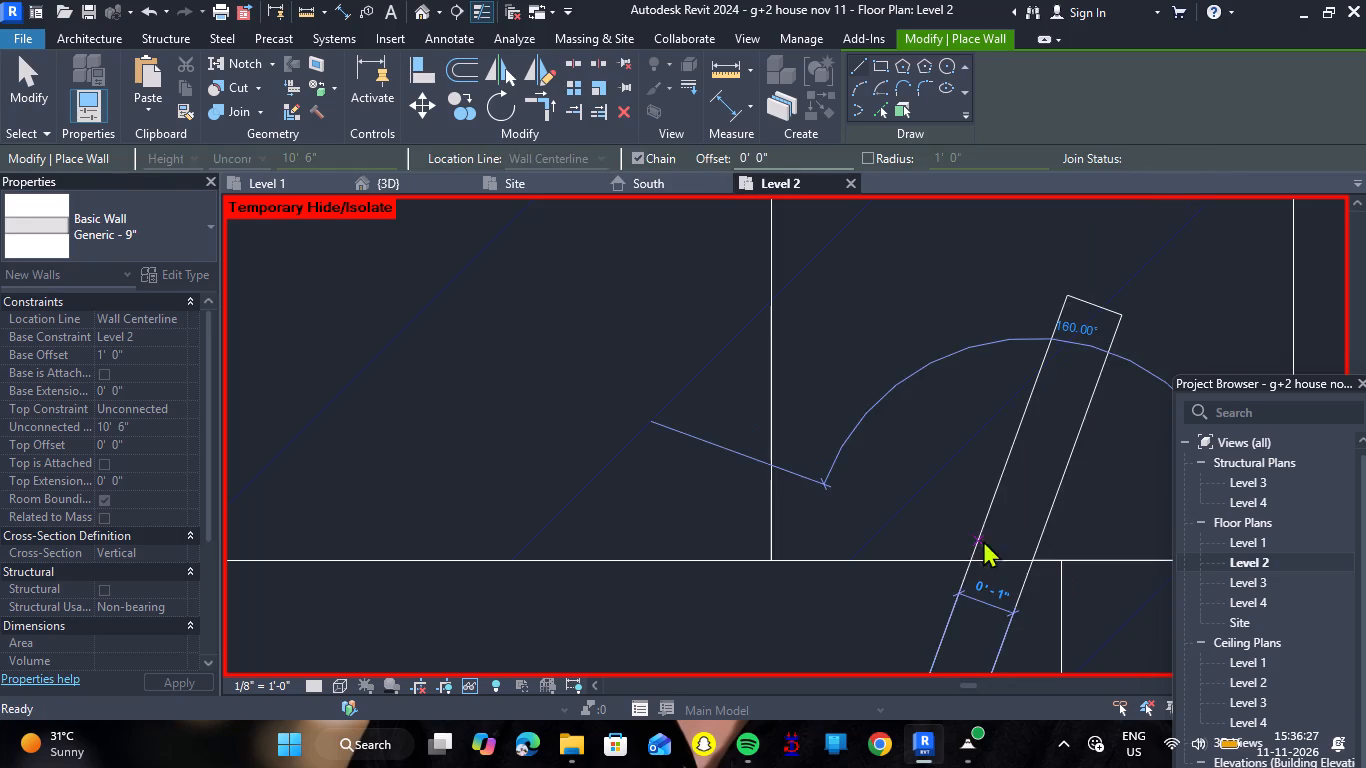
# Dismiss the project save reminder without choosing a save option.
pyautogui.click(838, 200)
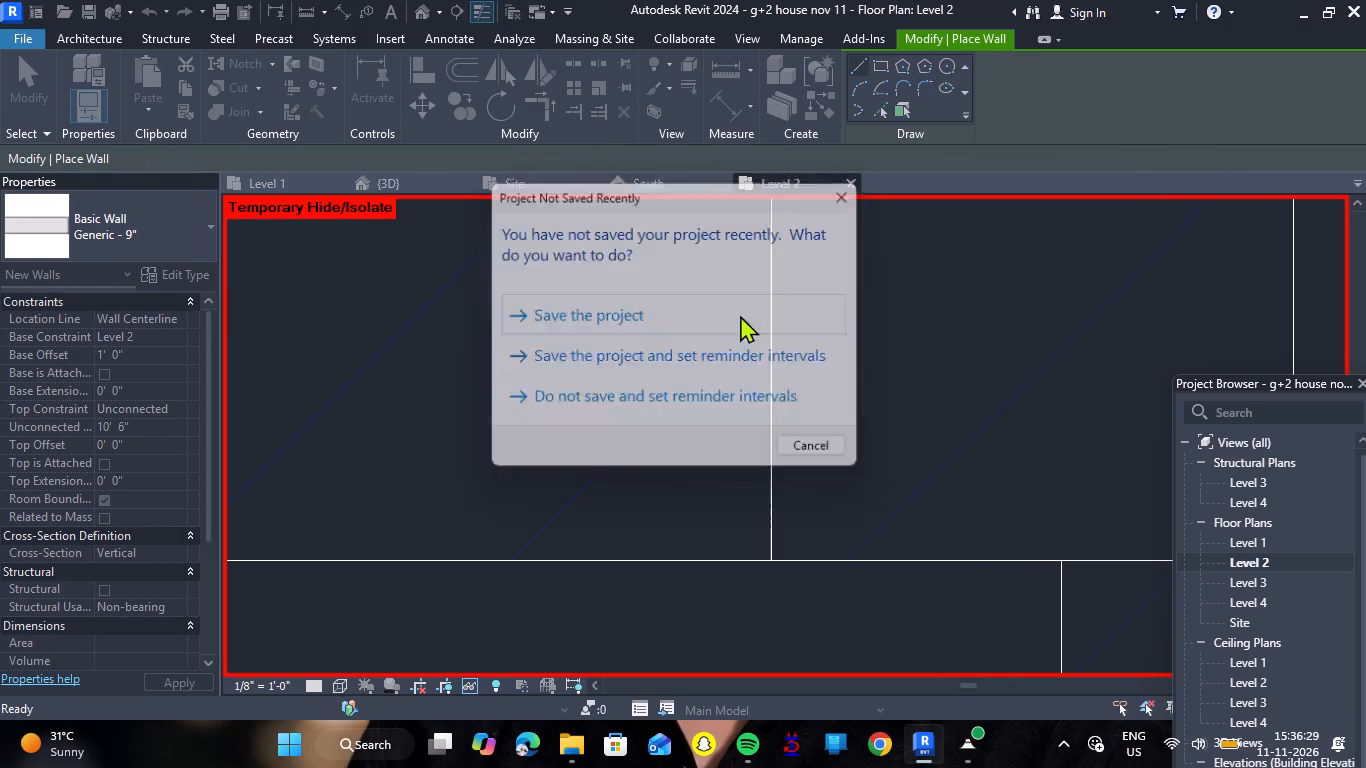
# Draw a Generic - 9" wall about 37'-6" long along the lower bedrooms' bottom, from the right exterior wall's inner face to the left outer edge.
pyautogui.scroll(-7, 773, 336)
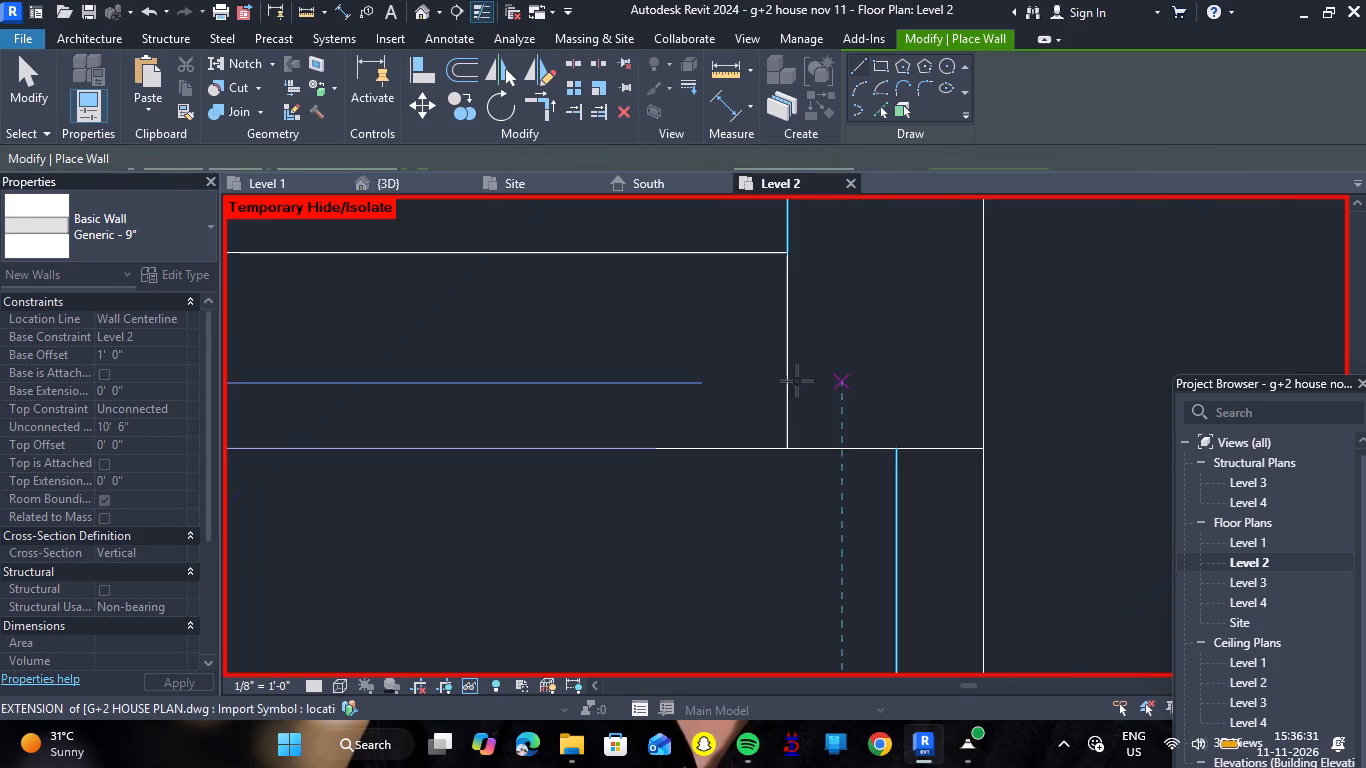
pyautogui.scroll(-1, 797, 381)
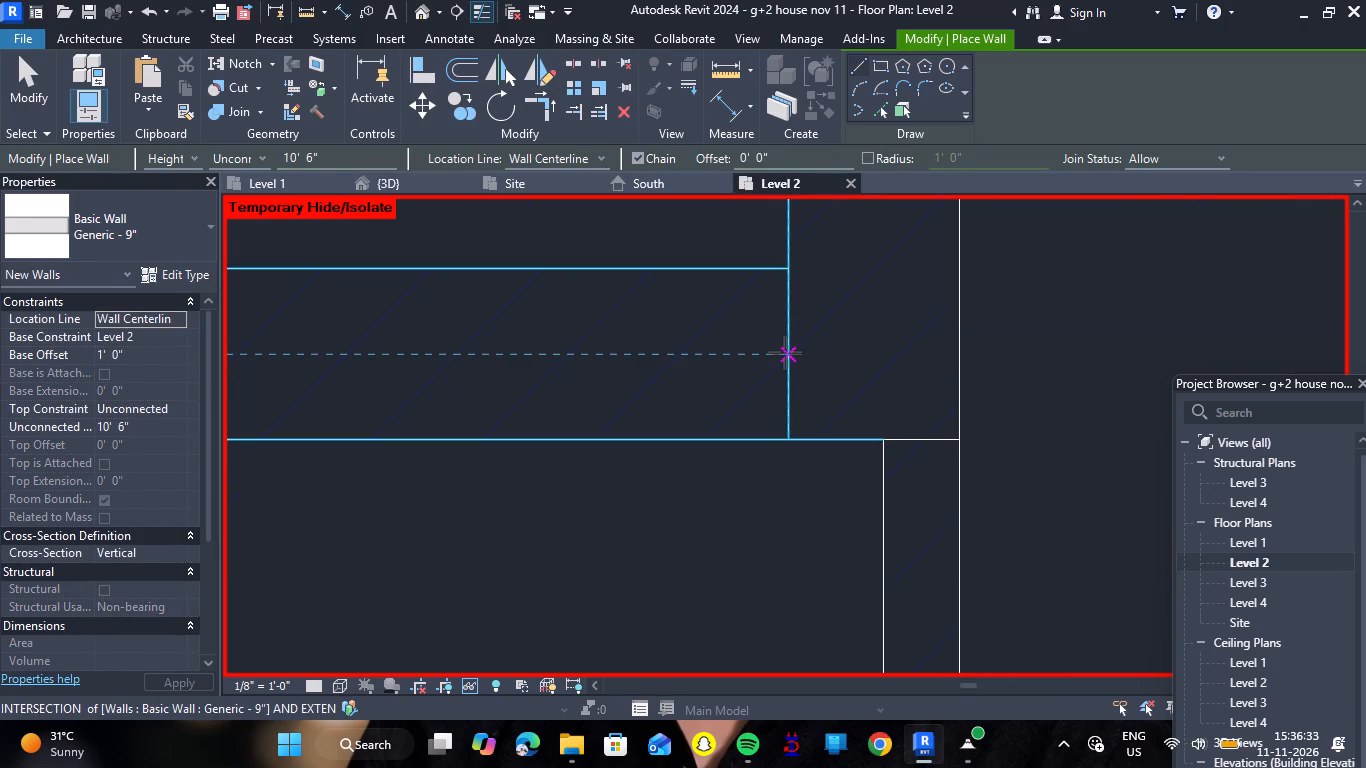
pyautogui.click(785, 353)
pyautogui.scroll(-14, 607, 354)
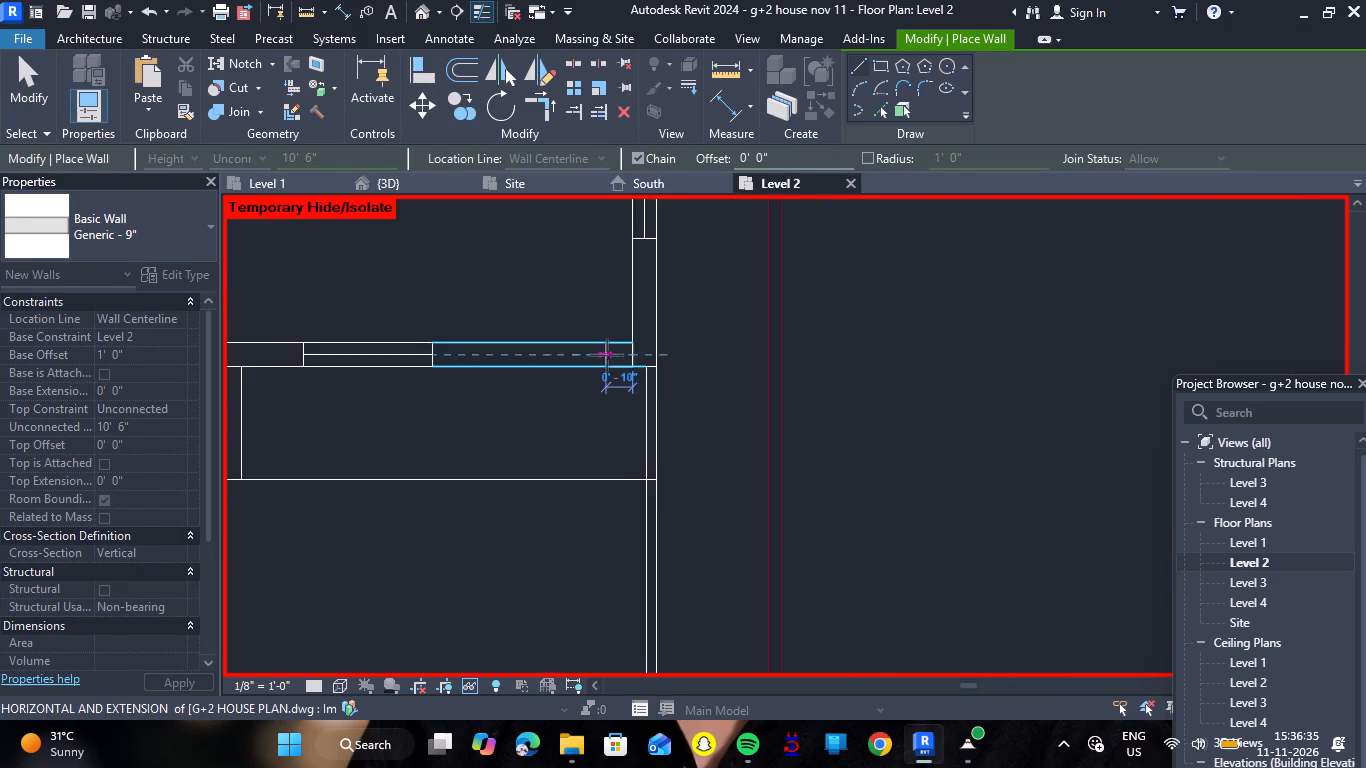
pyautogui.scroll(-14, 607, 355)
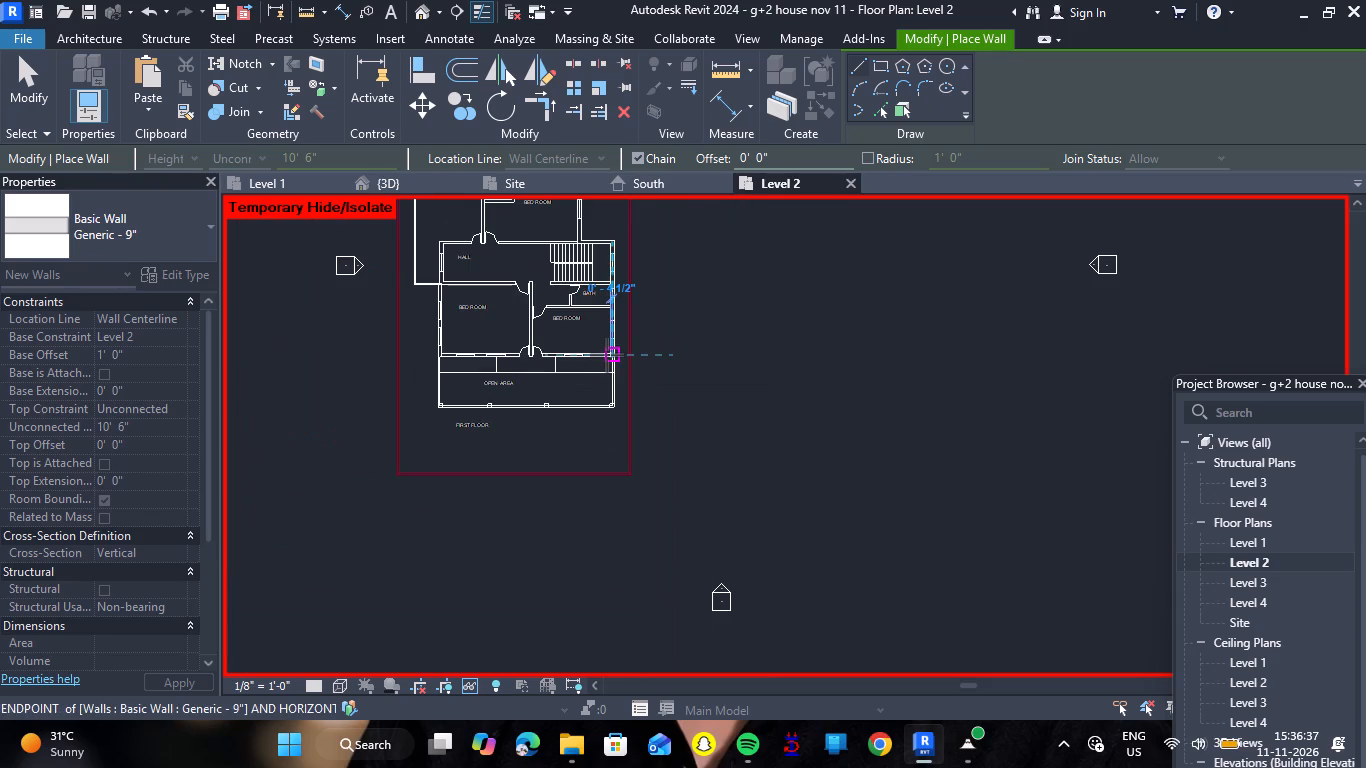
pyautogui.scroll(4, 461, 353)
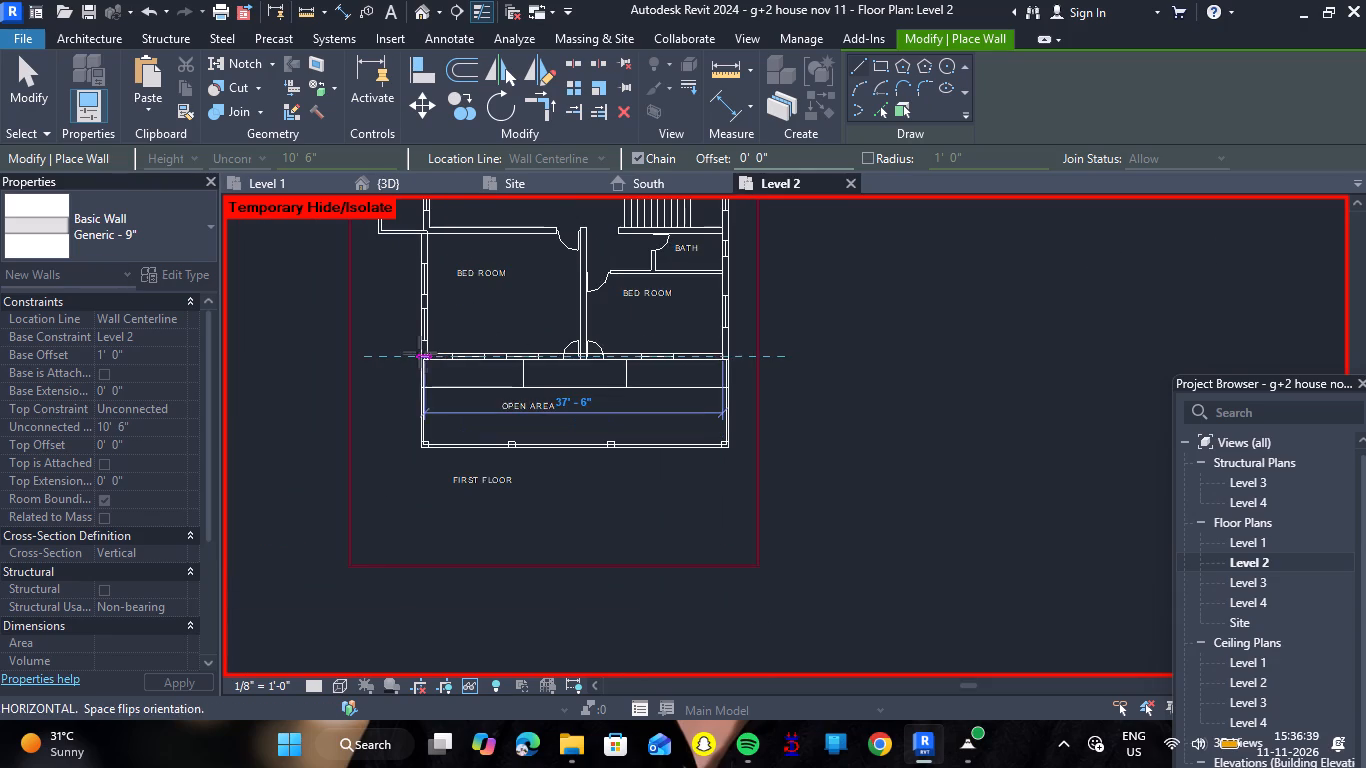
pyautogui.scroll(18, 420, 353)
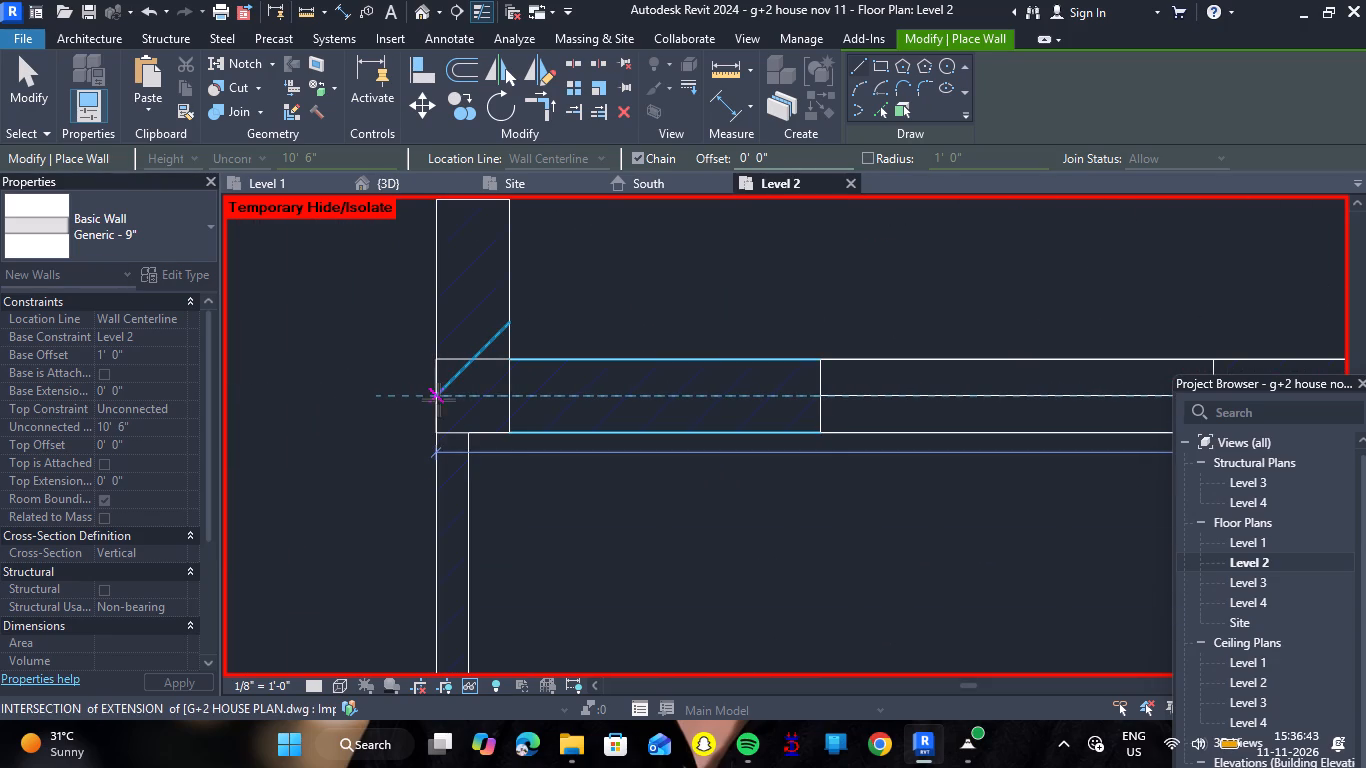
pyautogui.click(437, 395)
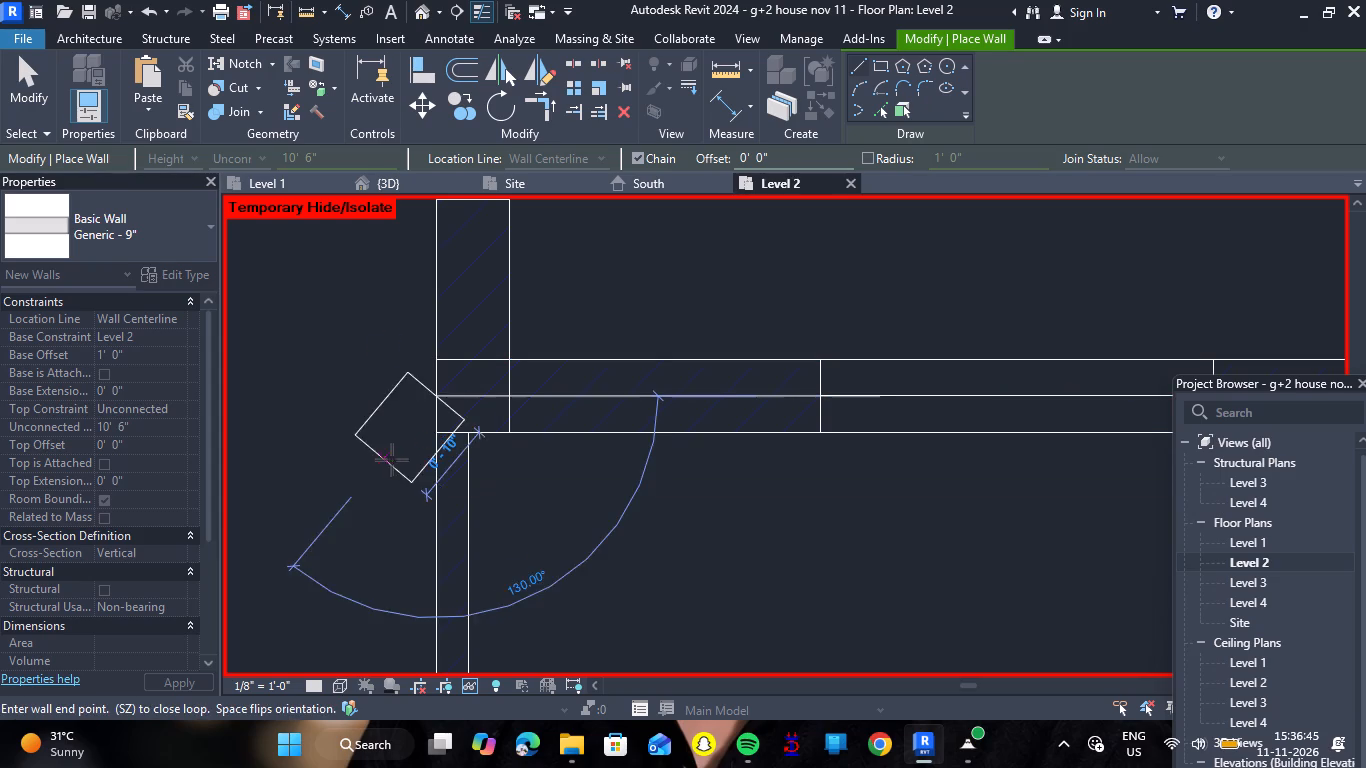
pyautogui.press('Escape')
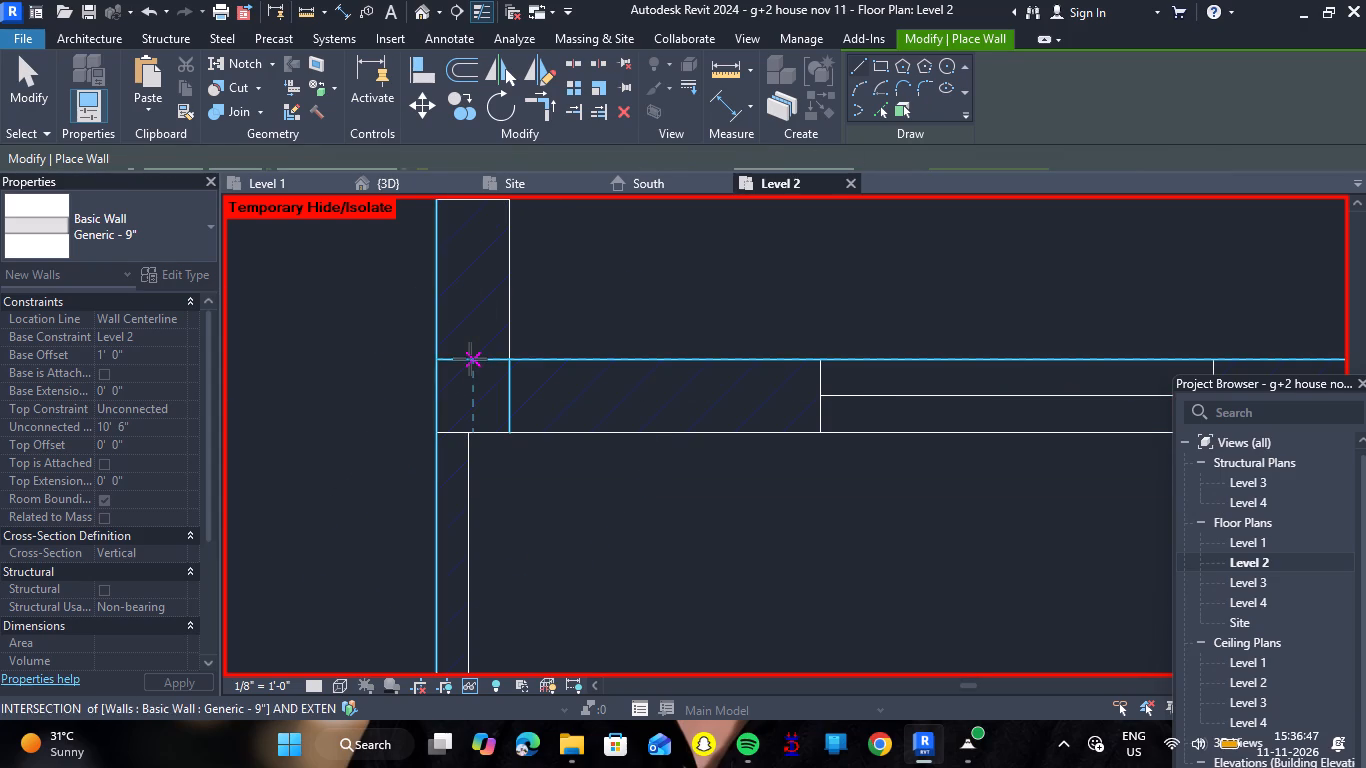
# Draw a Generic - 9" wall about 15' long up the lower bedroom's left side, from the bottom wall's upper face to the hall-side wall's lower face.
pyautogui.click(470, 359)
pyautogui.scroll(-6, 470, 289)
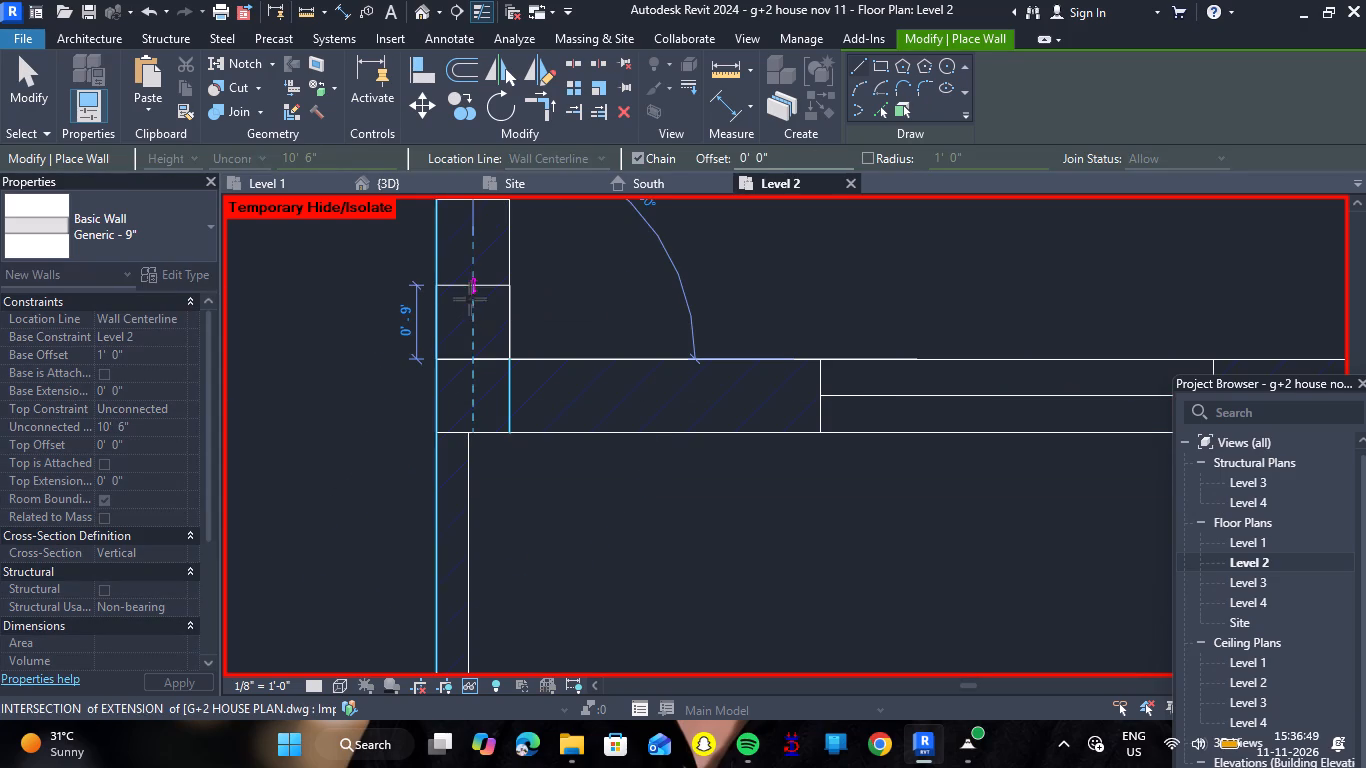
pyautogui.scroll(-18, 470, 299)
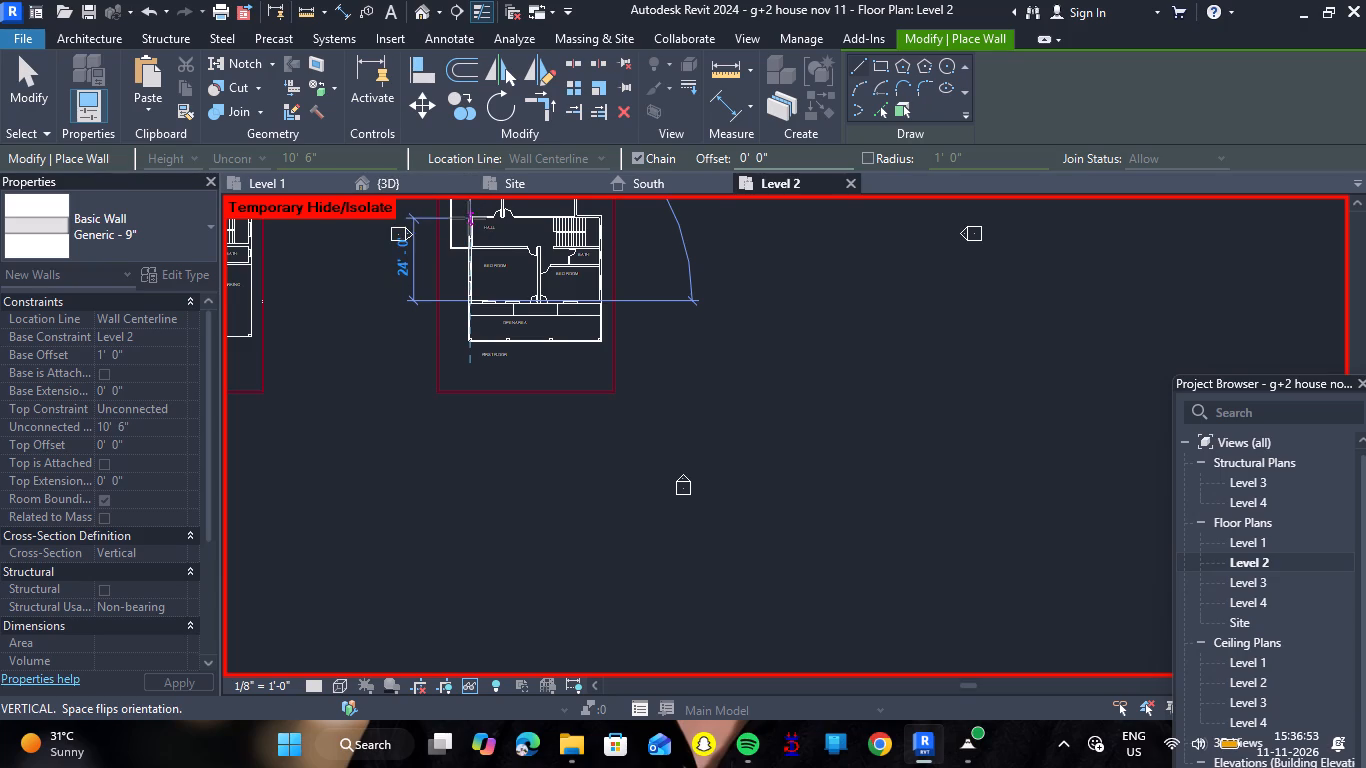
pyautogui.scroll(12, 469, 218)
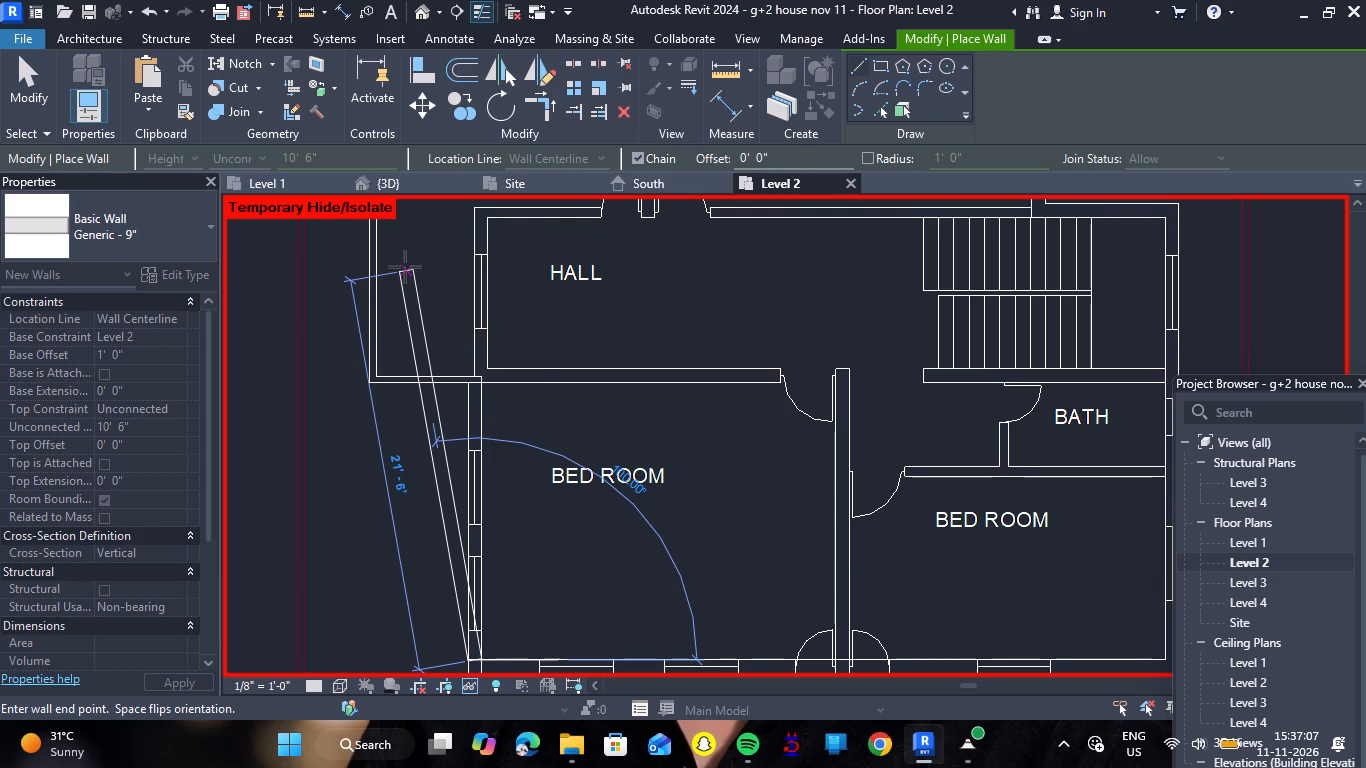
pyautogui.scroll(6, 476, 385)
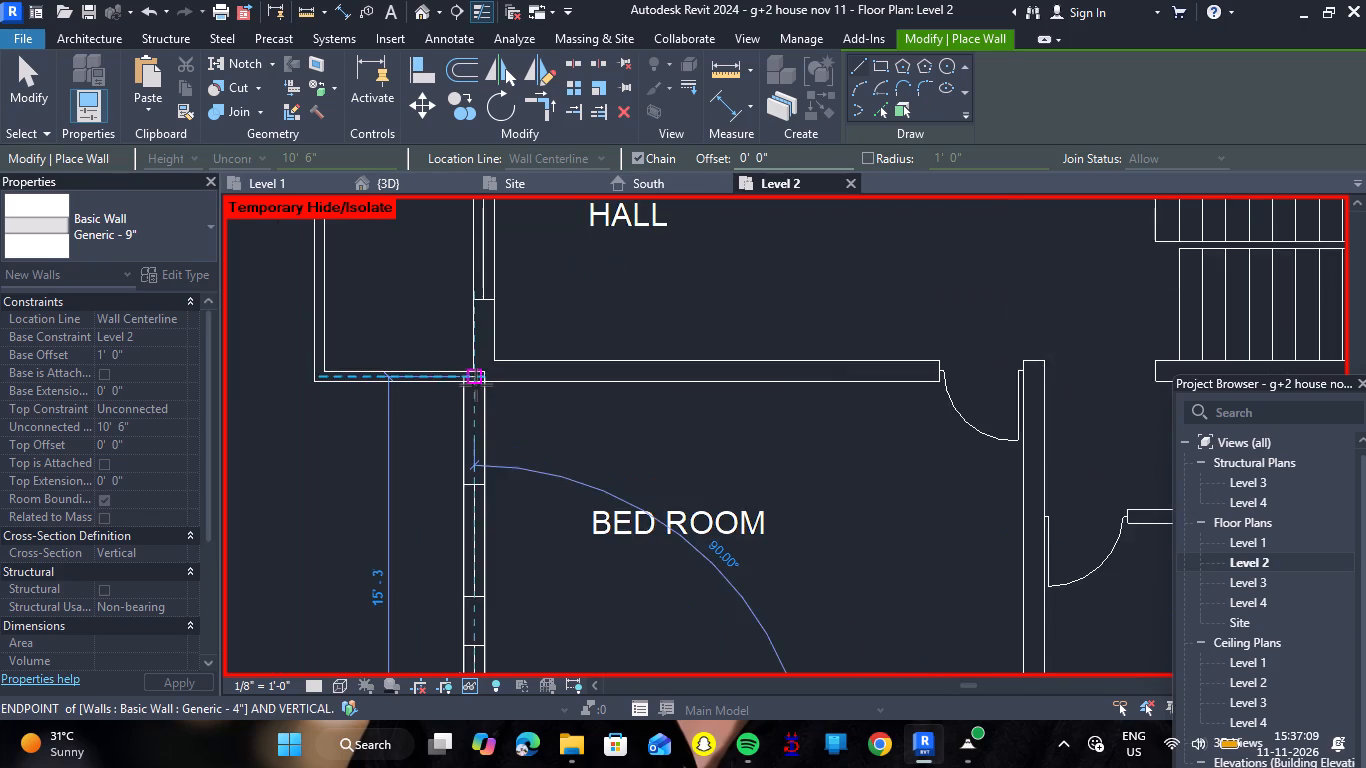
pyautogui.scroll(9, 476, 385)
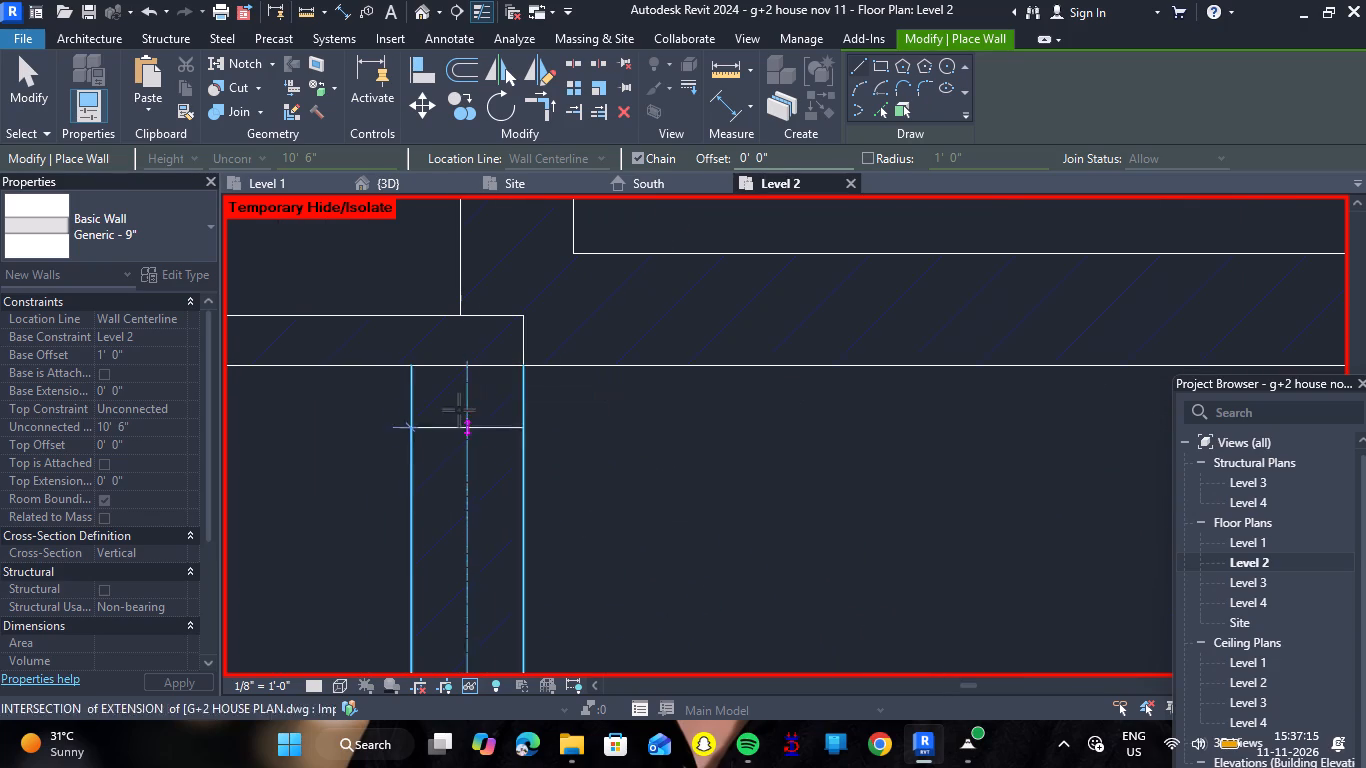
pyautogui.click(471, 368)
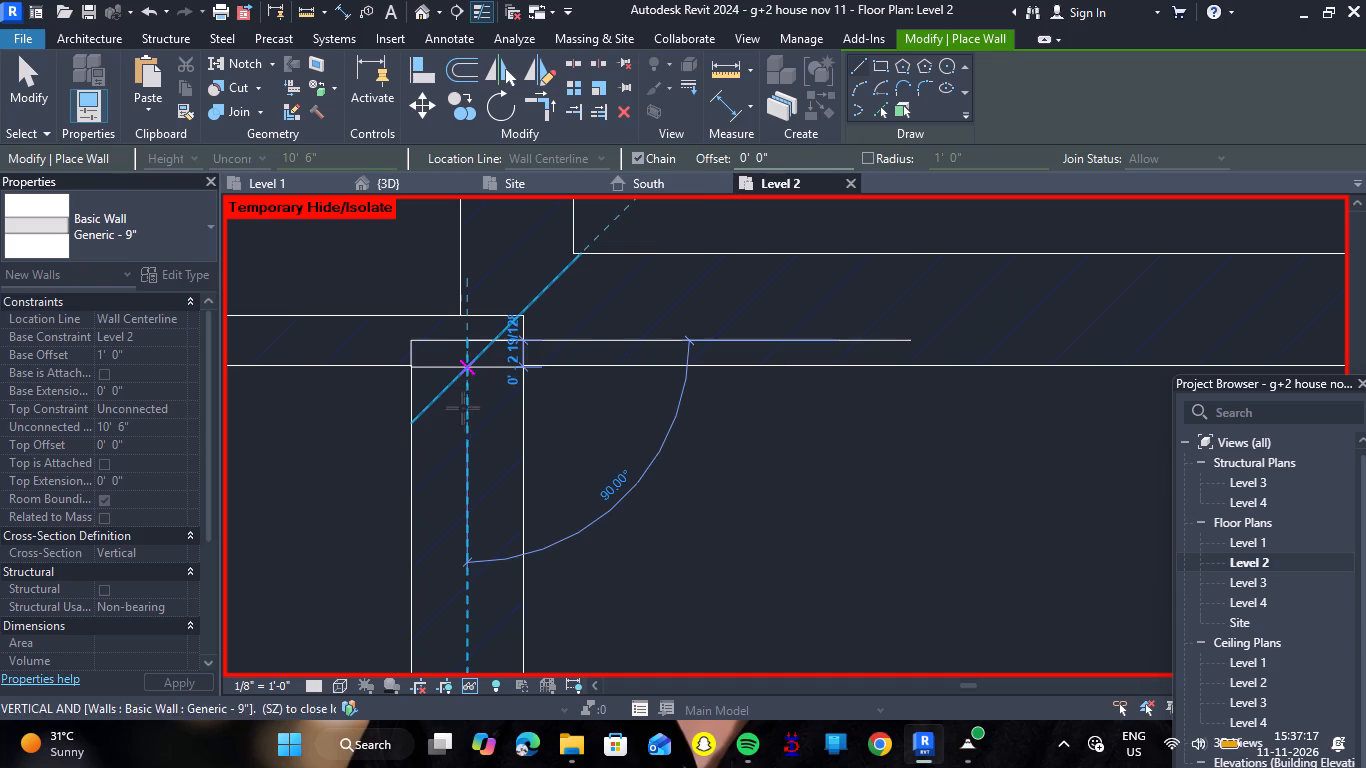
pyautogui.press('Escape')
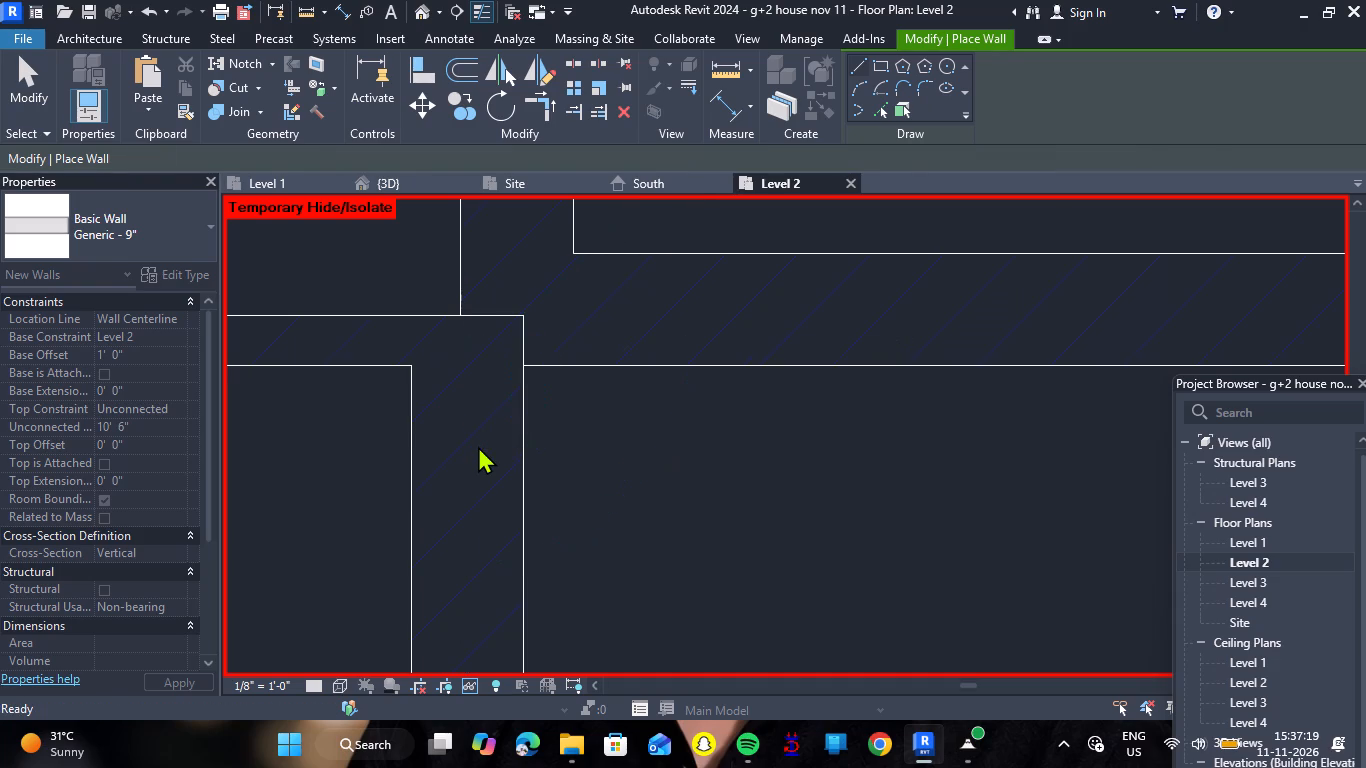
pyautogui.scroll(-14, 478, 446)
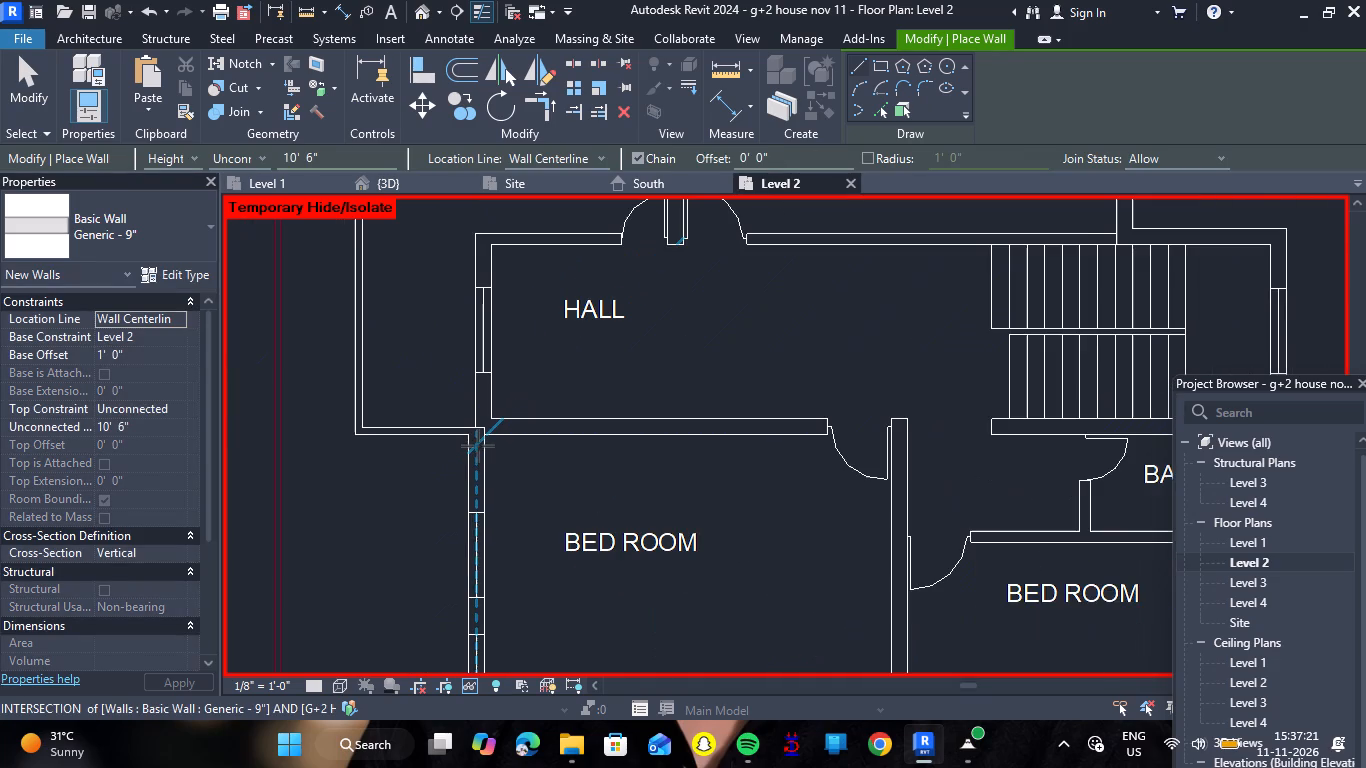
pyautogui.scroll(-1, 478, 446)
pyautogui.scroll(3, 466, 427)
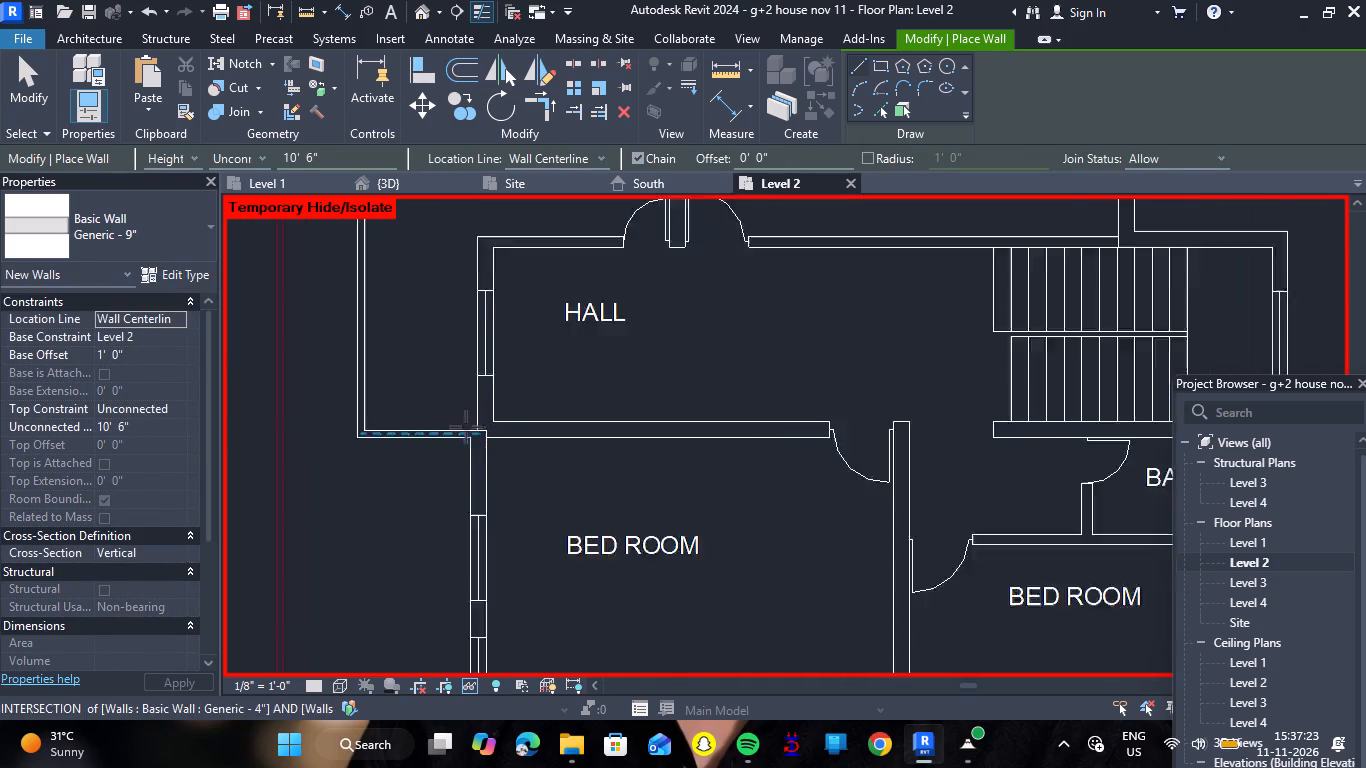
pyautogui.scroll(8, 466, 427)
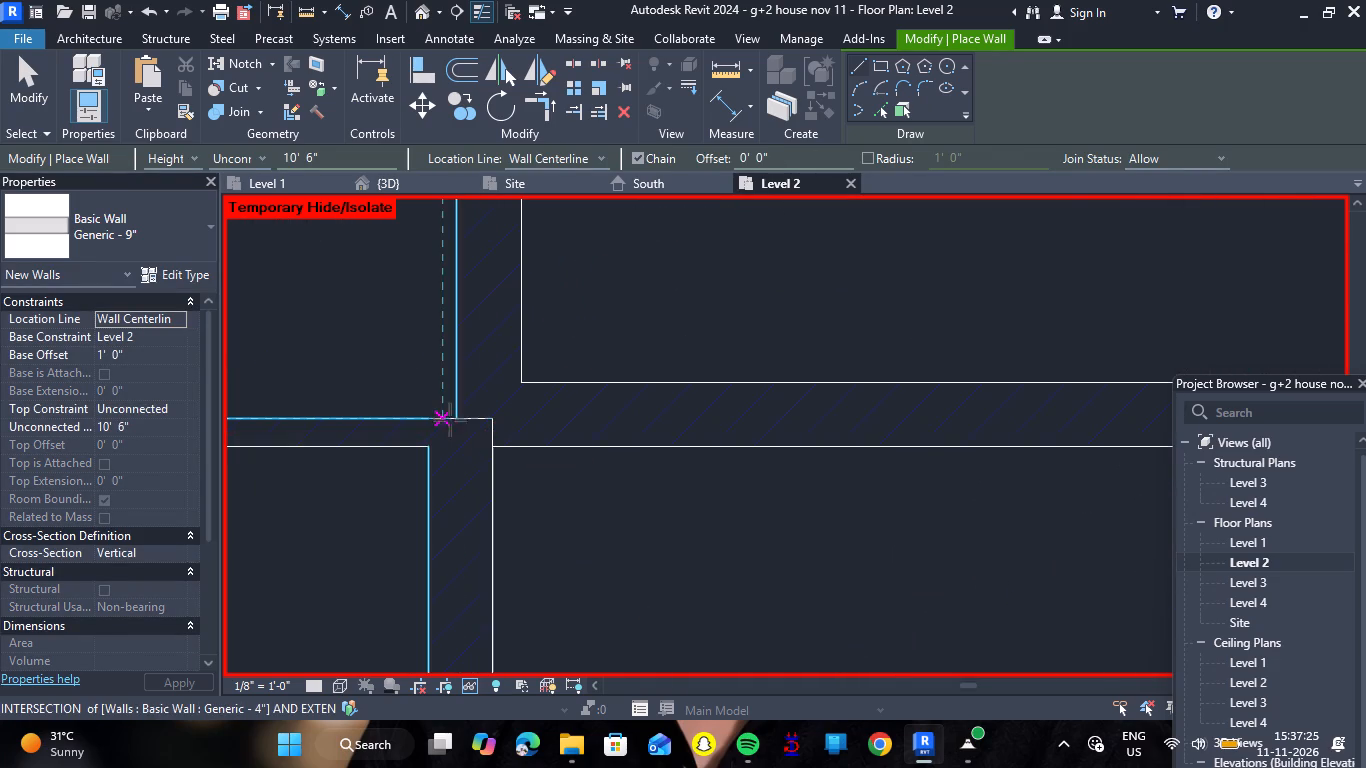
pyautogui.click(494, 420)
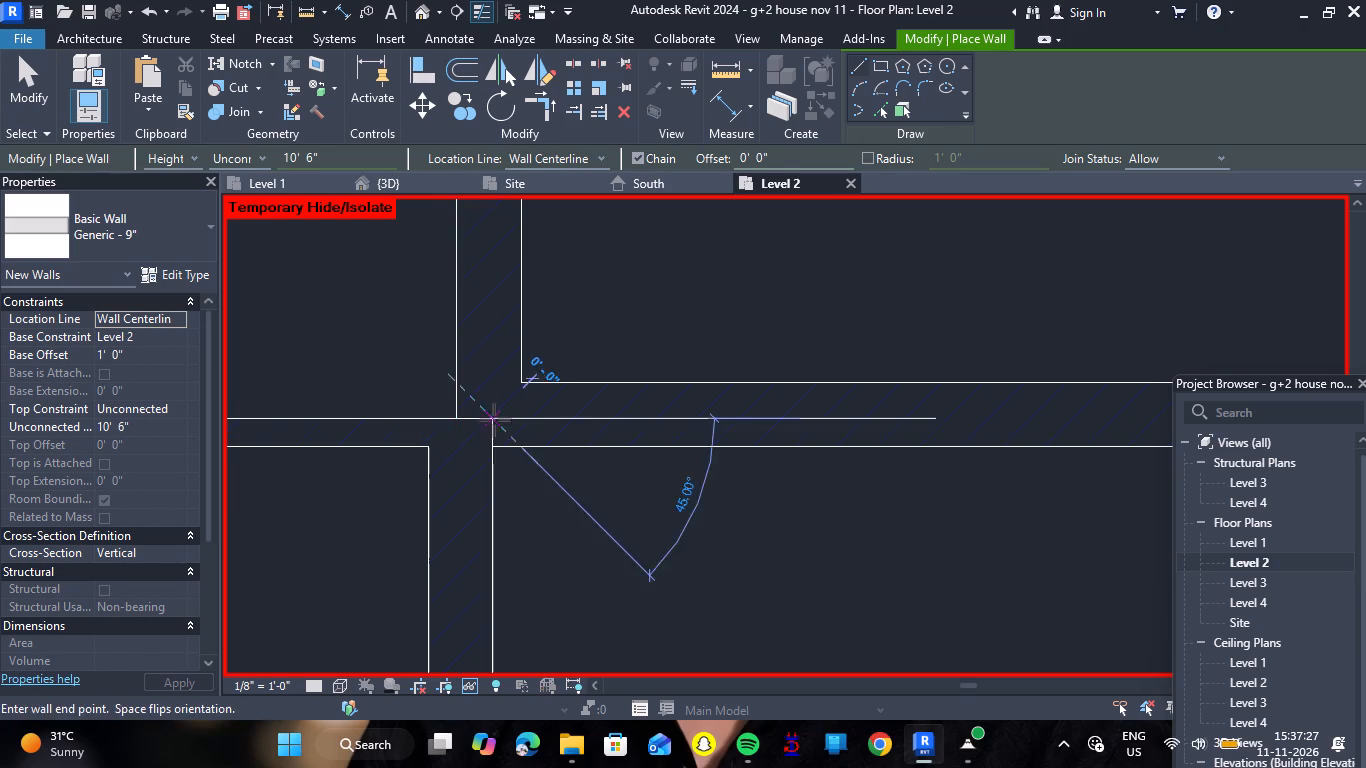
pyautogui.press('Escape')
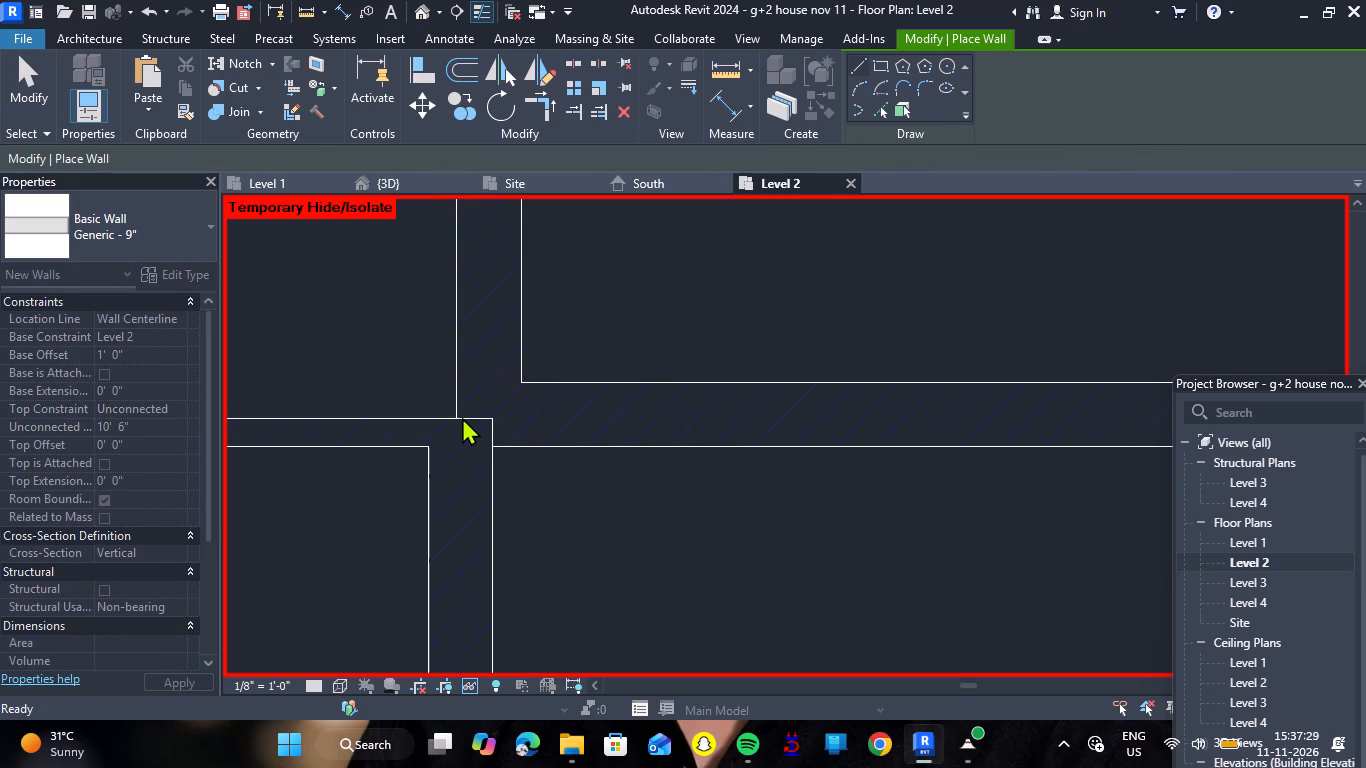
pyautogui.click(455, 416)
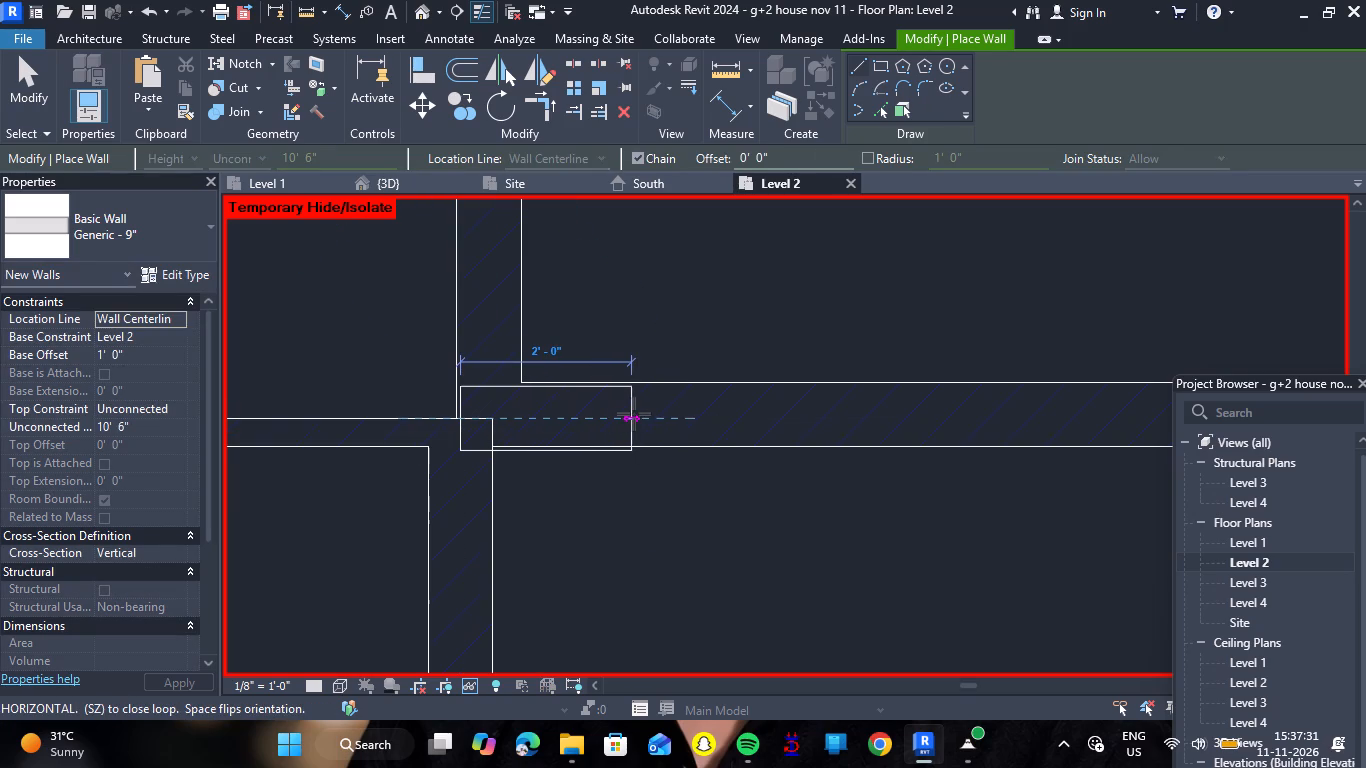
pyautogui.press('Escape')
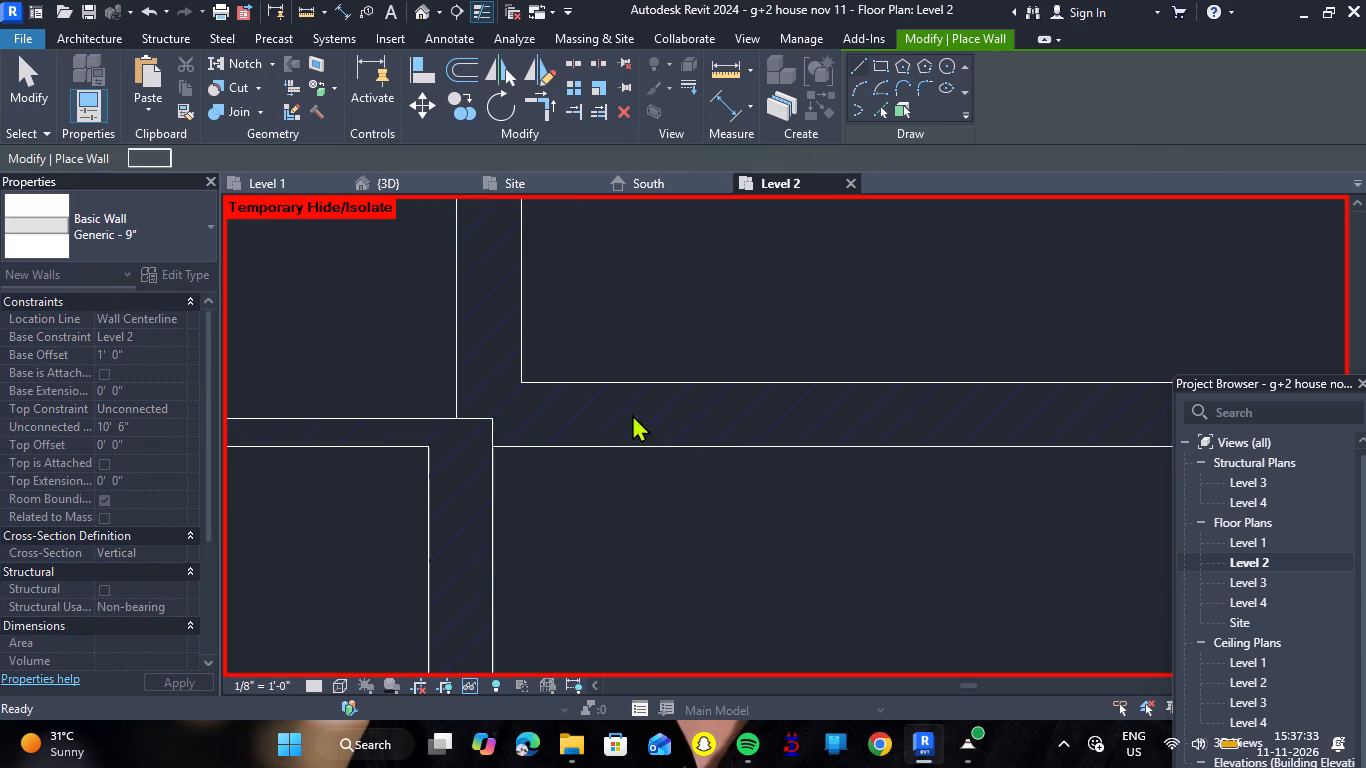
# Draw a Generic - 9" wall about 38' long between the hall and lower bedrooms, from the left outer edge to the right exterior wall's inner face.
pyautogui.scroll(5, 450, 400)
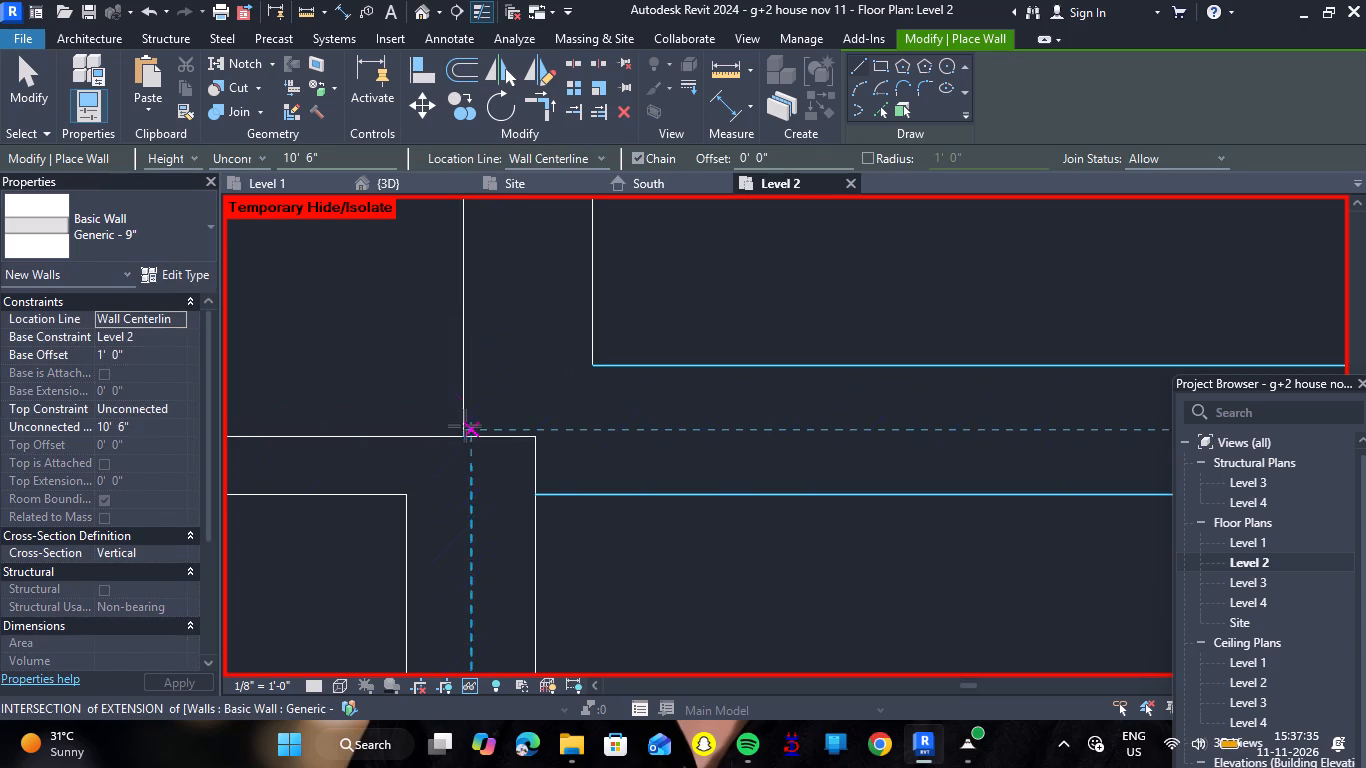
pyautogui.click(461, 427)
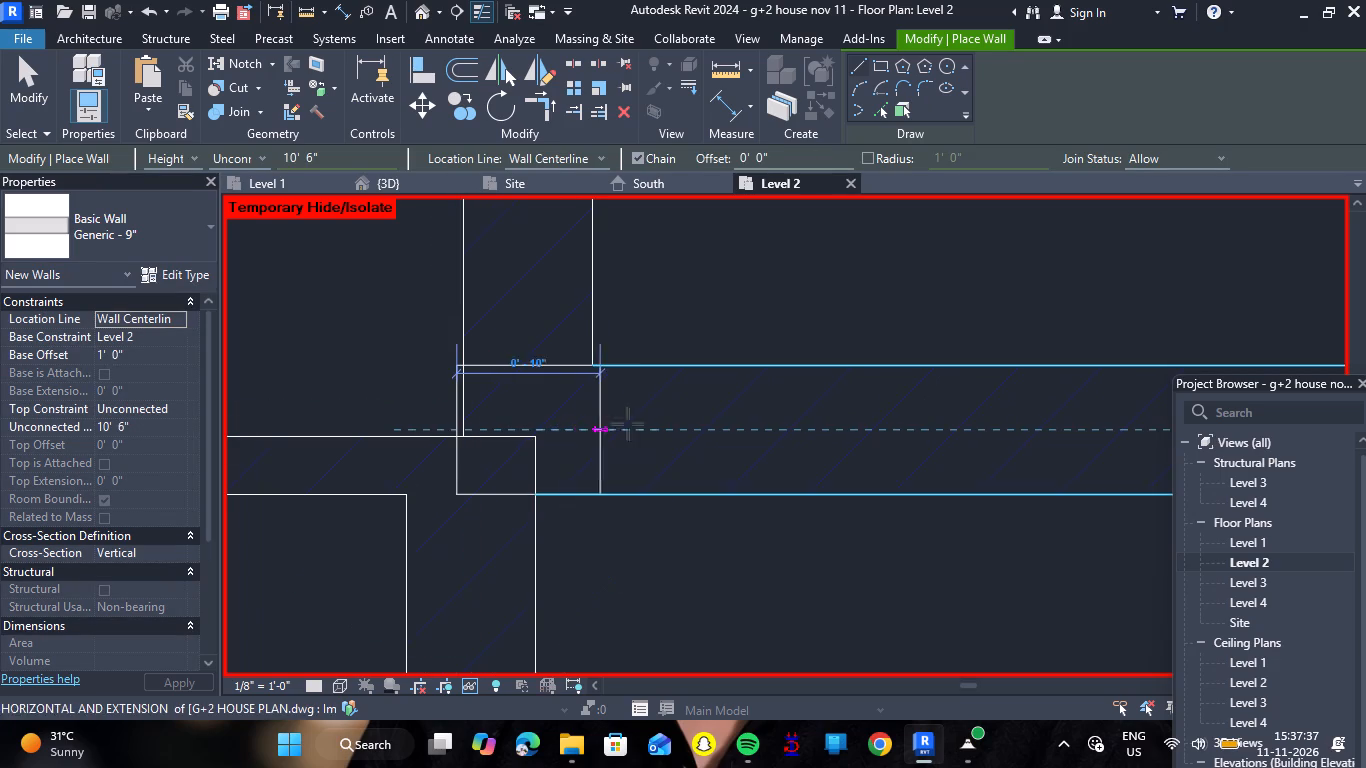
pyautogui.scroll(-5, 690, 426)
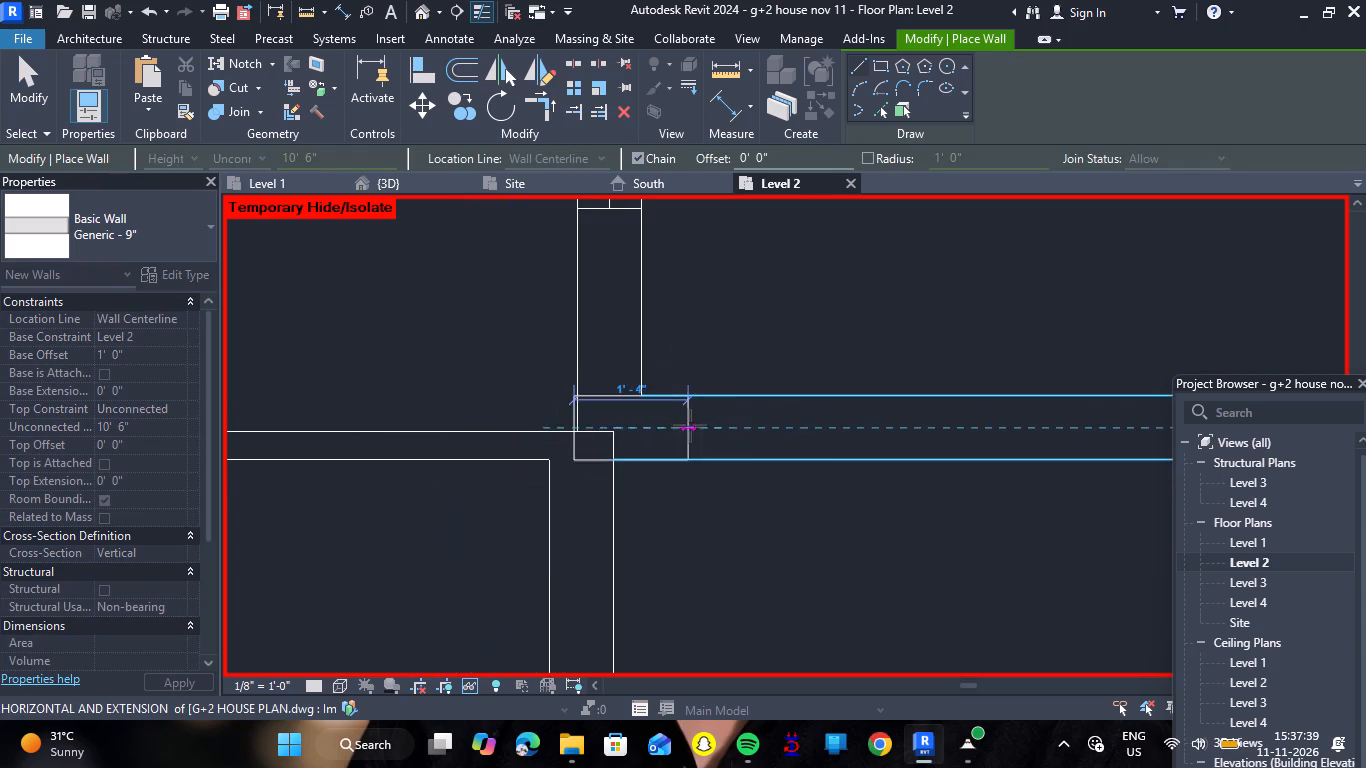
pyautogui.scroll(-15, 690, 426)
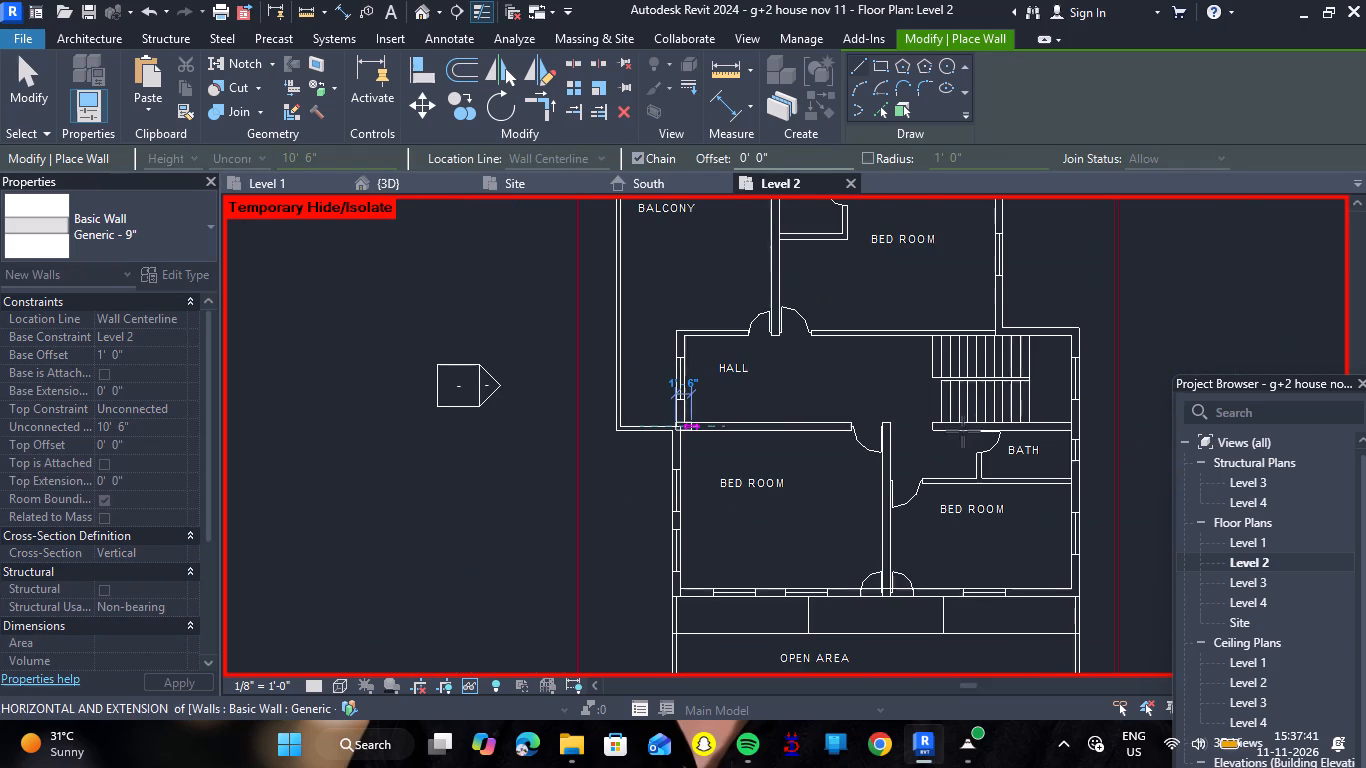
pyautogui.scroll(3, 1054, 426)
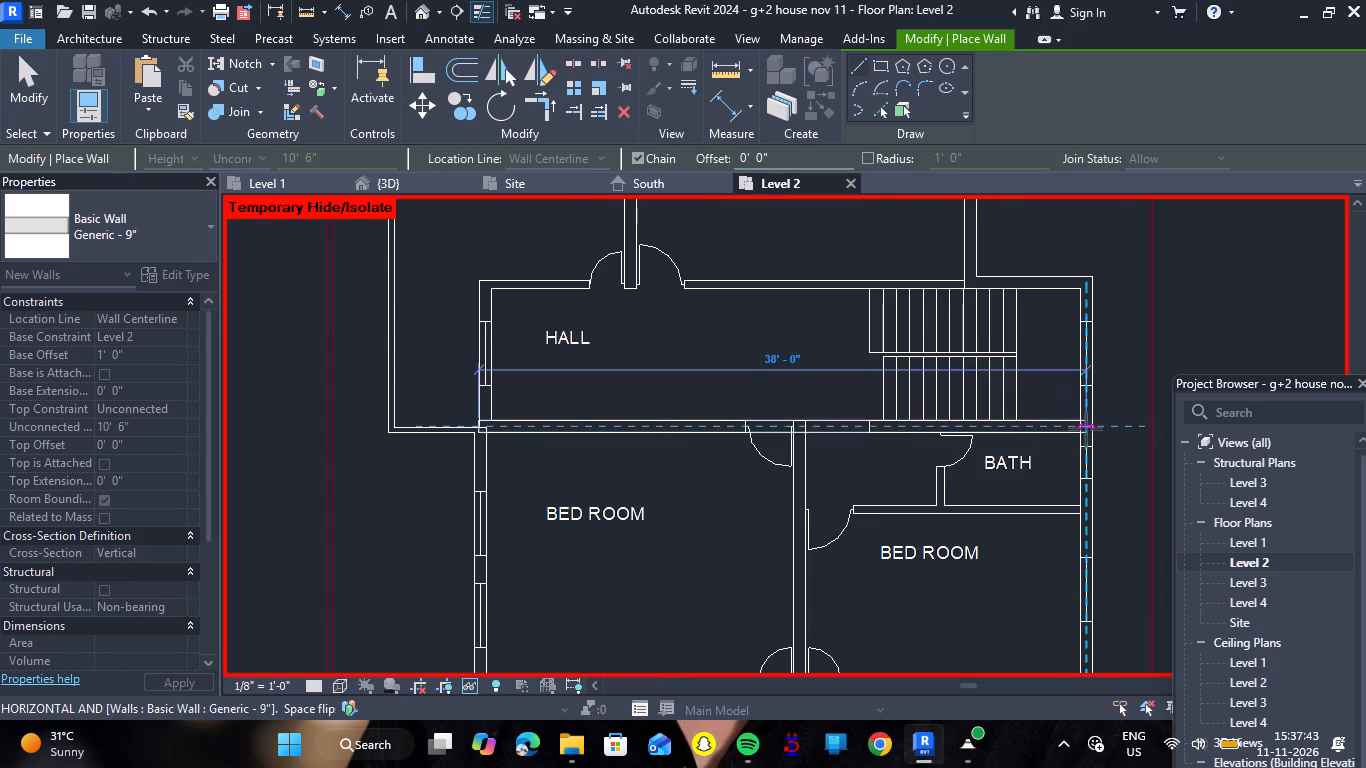
pyautogui.scroll(11, 1086, 429)
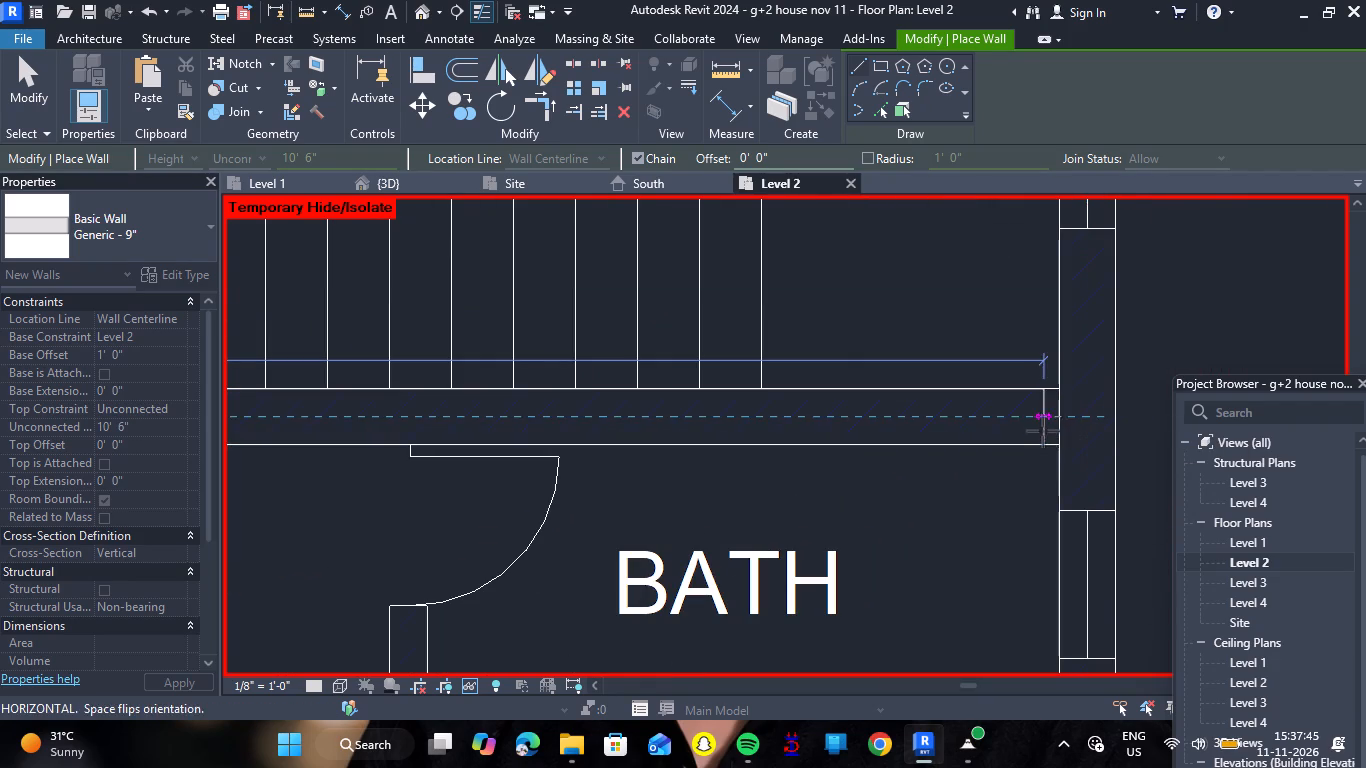
pyautogui.click(1061, 413)
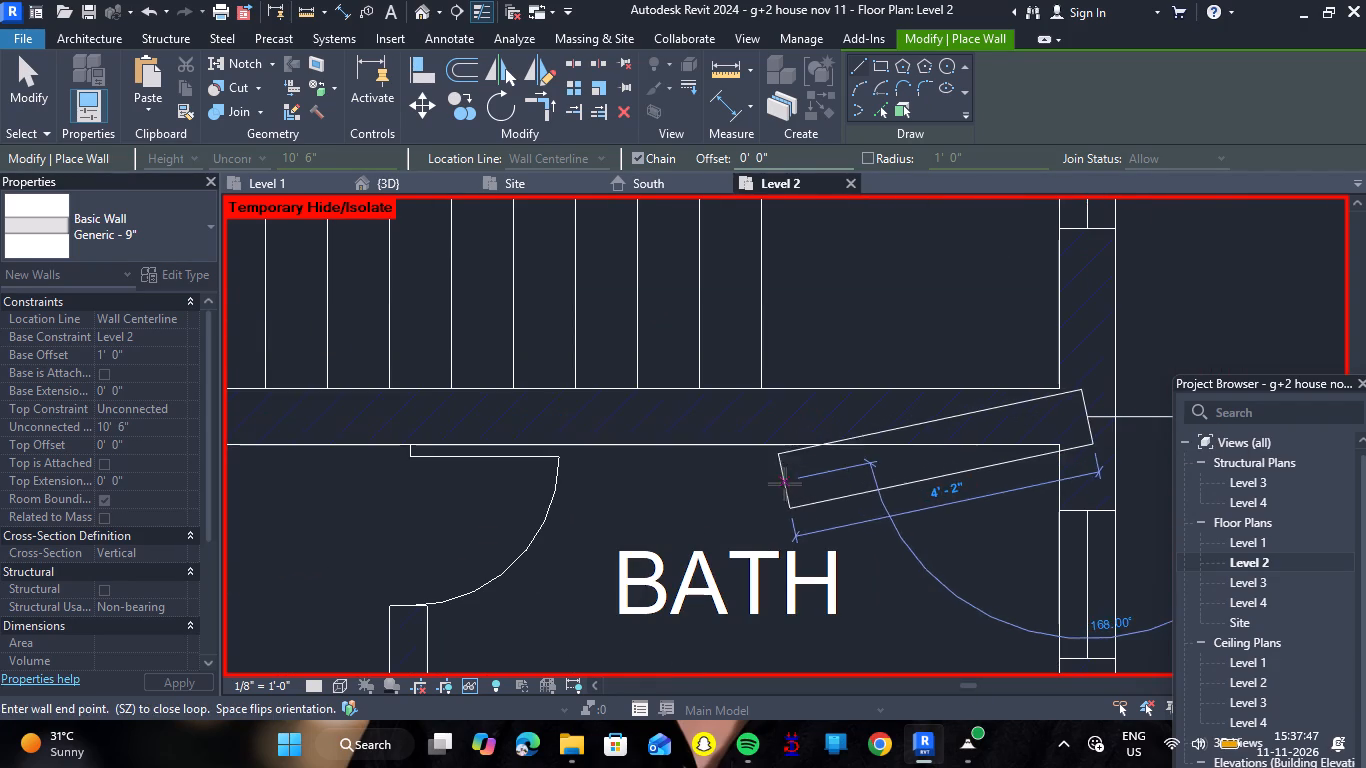
pyautogui.press('Escape')
# Examine the newly drawn Level 2 walls in the 3D view from several sides of the house.
pyautogui.click(405, 176)
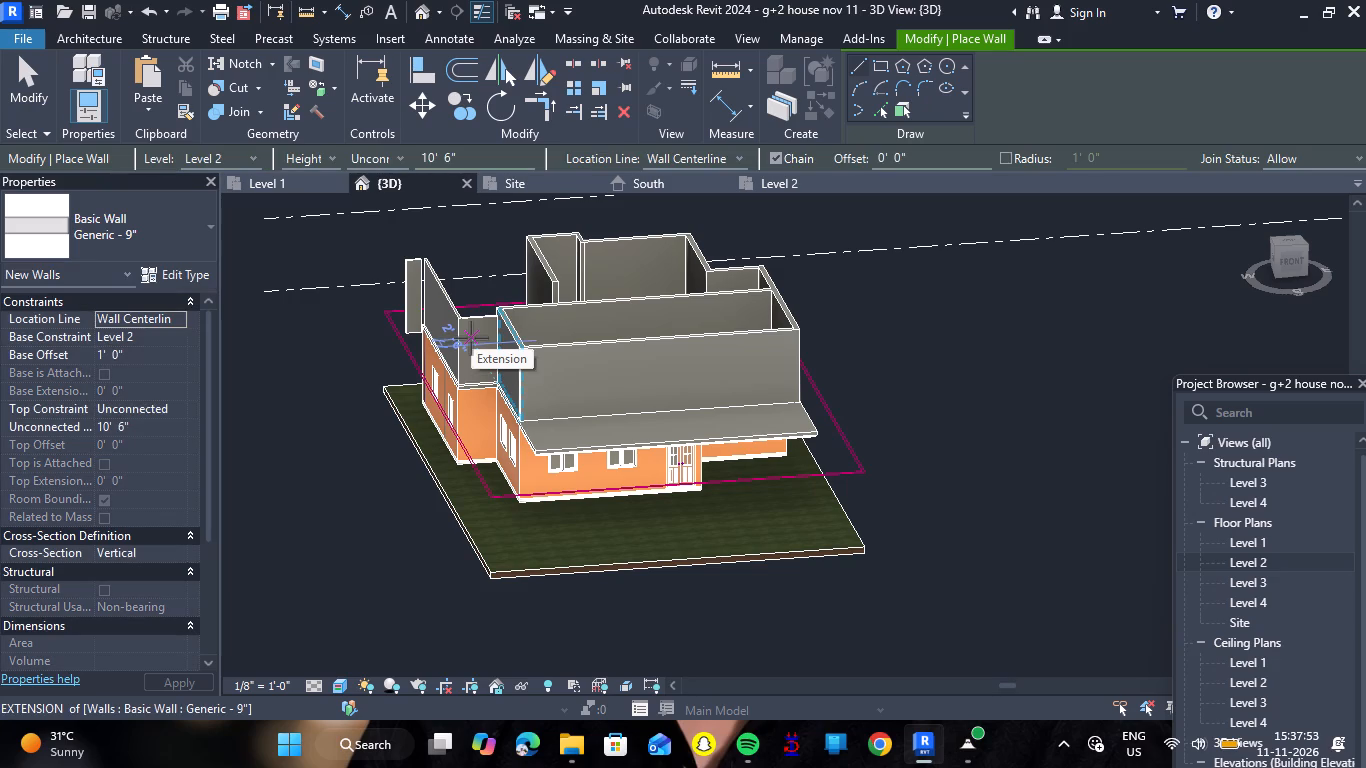
pyautogui.scroll(-3, 384, 451)
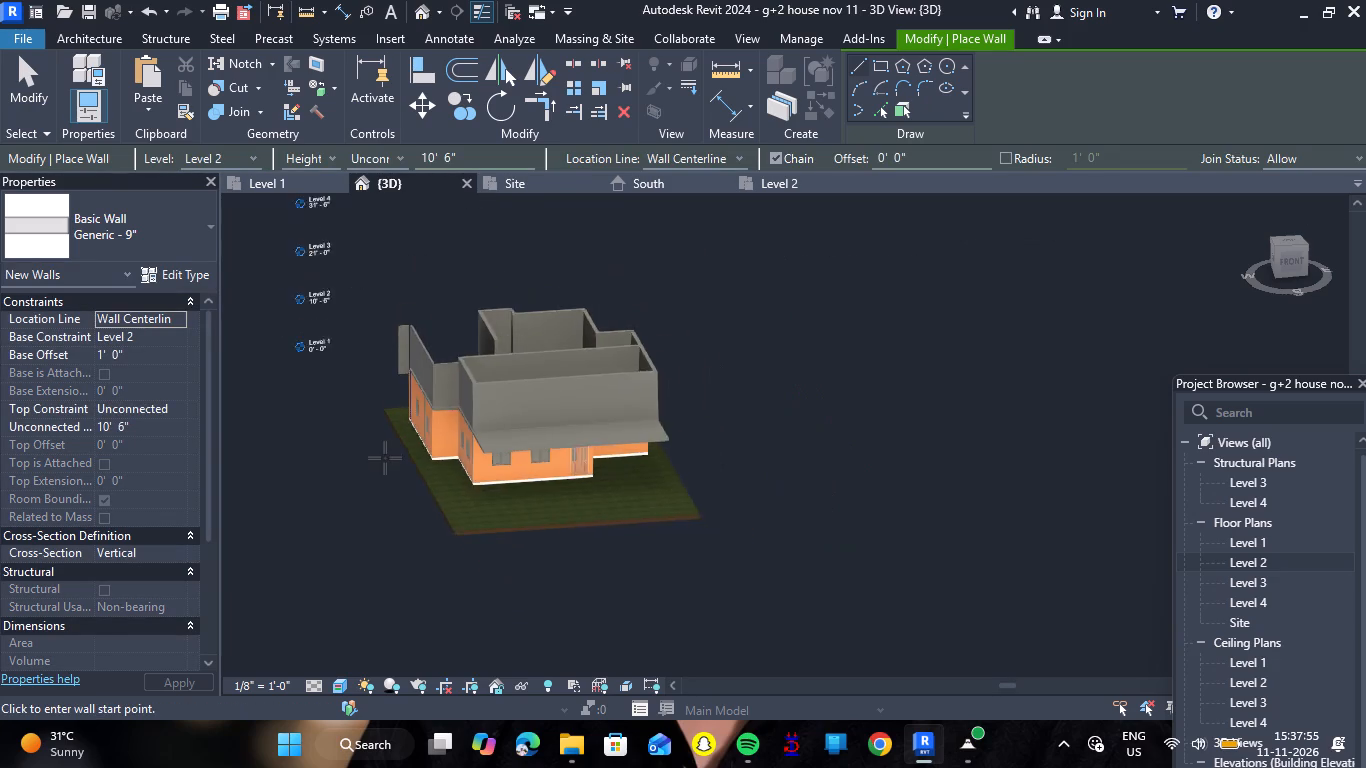
pyautogui.scroll(-2, 385, 458)
pyautogui.scroll(8, 430, 376)
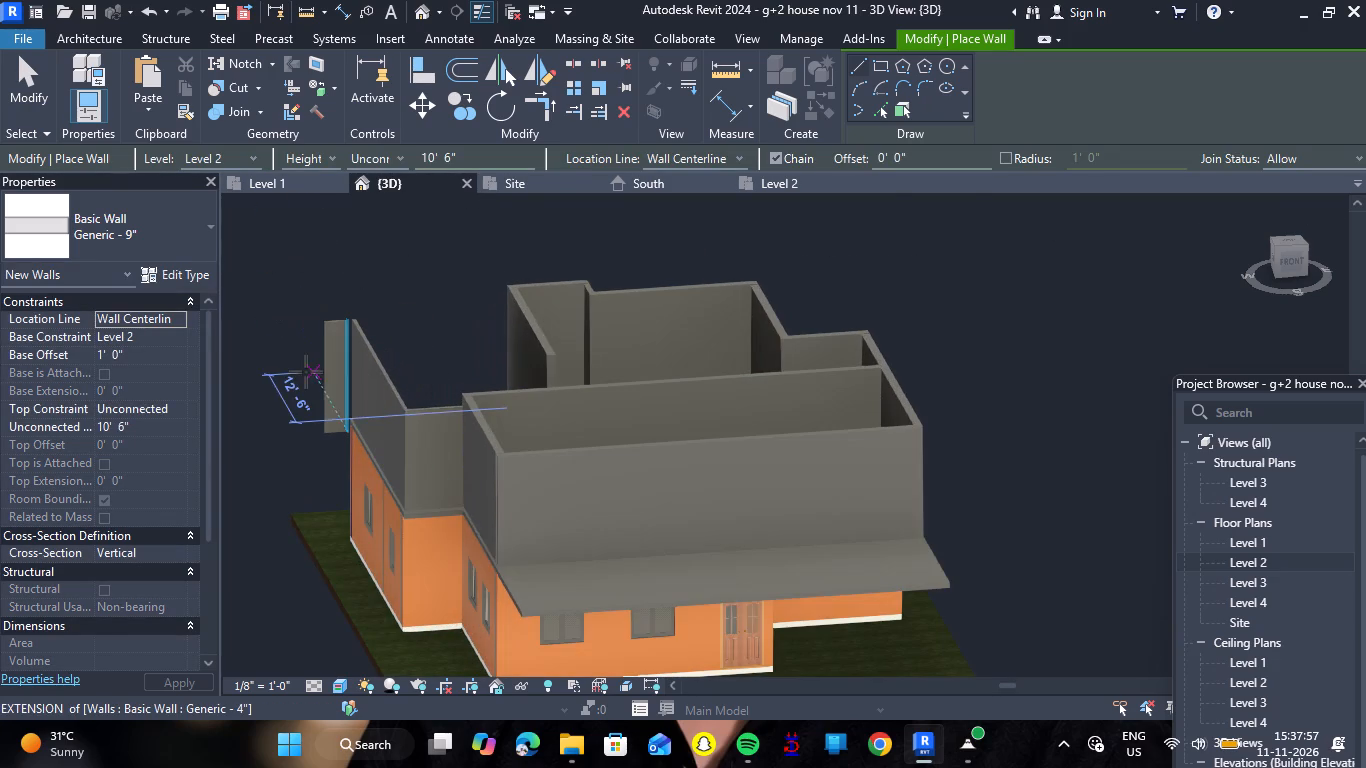
pyautogui.scroll(3, 310, 368)
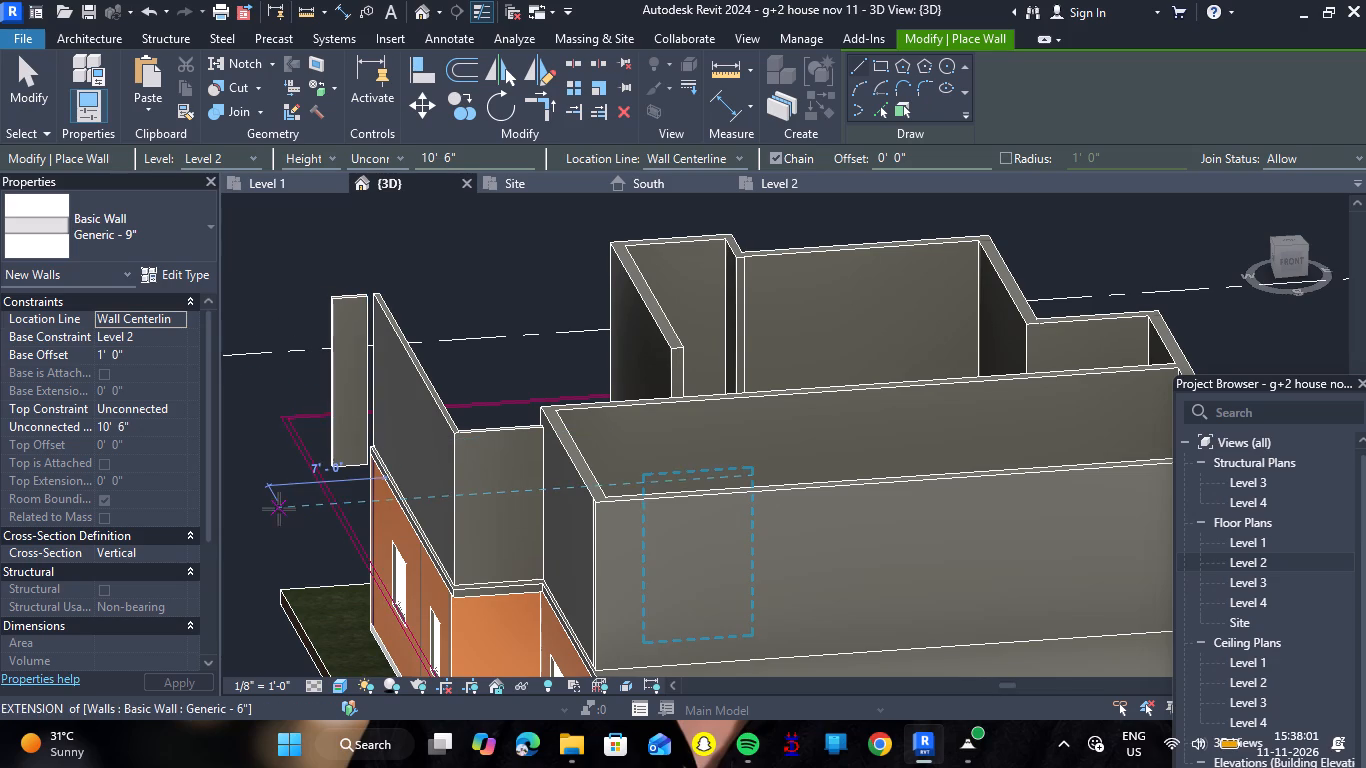
pyautogui.keyDown('shift'); pyautogui.moveTo(278, 509); pyautogui.dragTo(772, 466, button='right'); pyautogui.keyUp('shift')
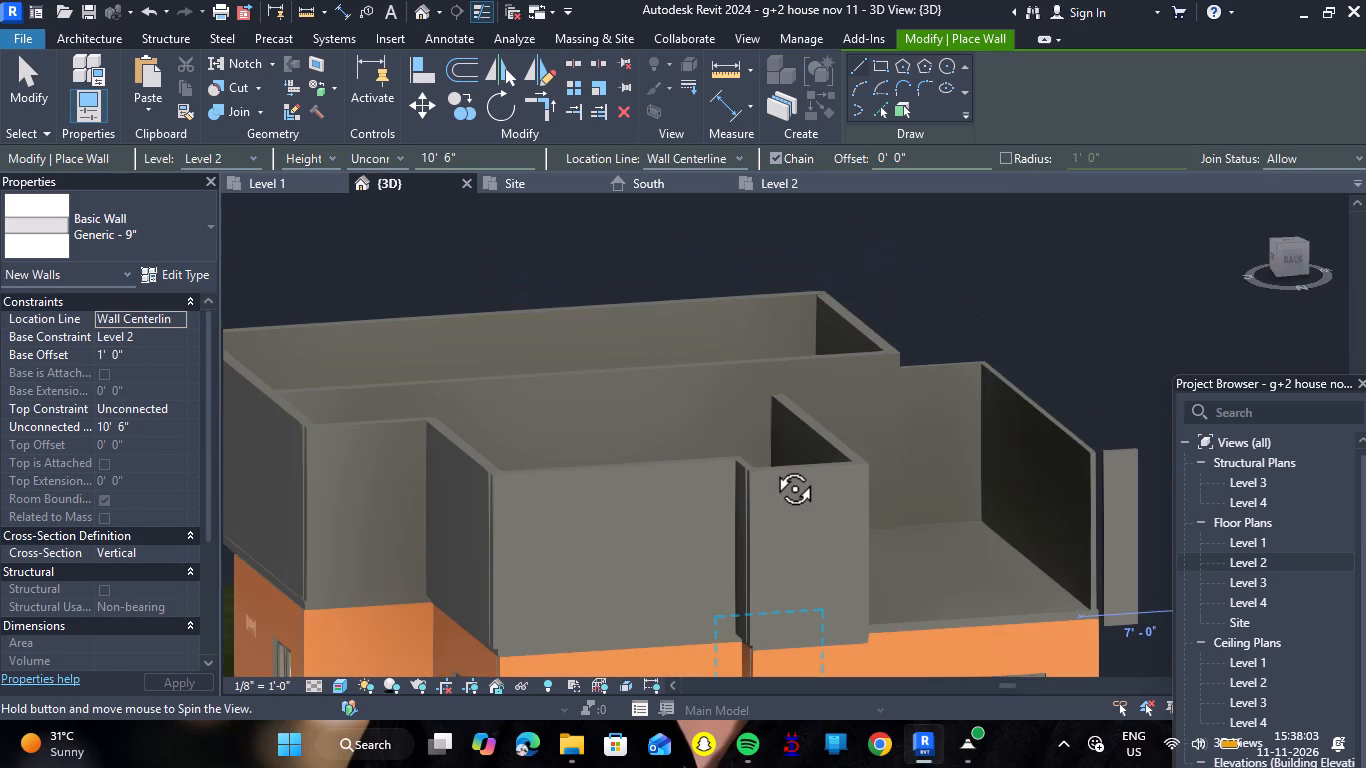
pyautogui.keyDown('shift'); pyautogui.moveTo(772, 466); pyautogui.dragTo(411, 463, button='right'); pyautogui.keyUp('shift')
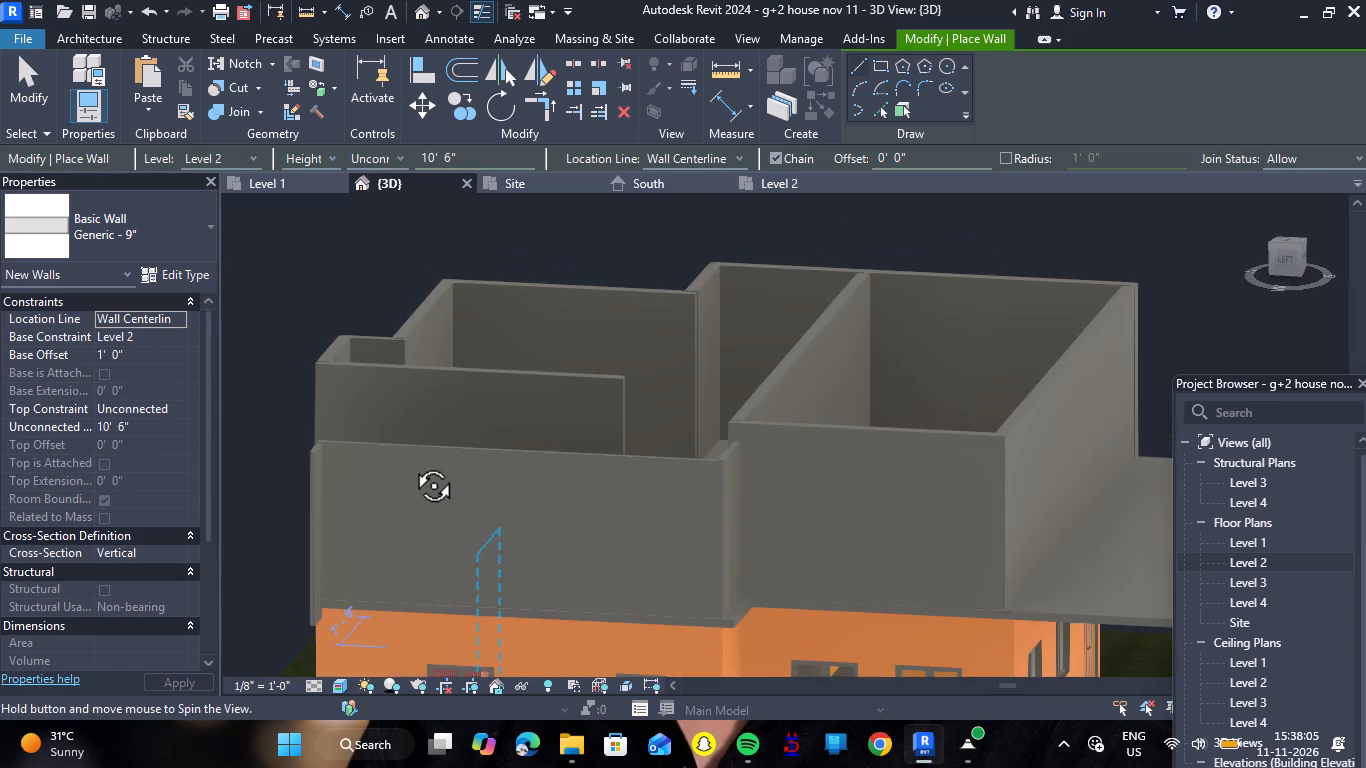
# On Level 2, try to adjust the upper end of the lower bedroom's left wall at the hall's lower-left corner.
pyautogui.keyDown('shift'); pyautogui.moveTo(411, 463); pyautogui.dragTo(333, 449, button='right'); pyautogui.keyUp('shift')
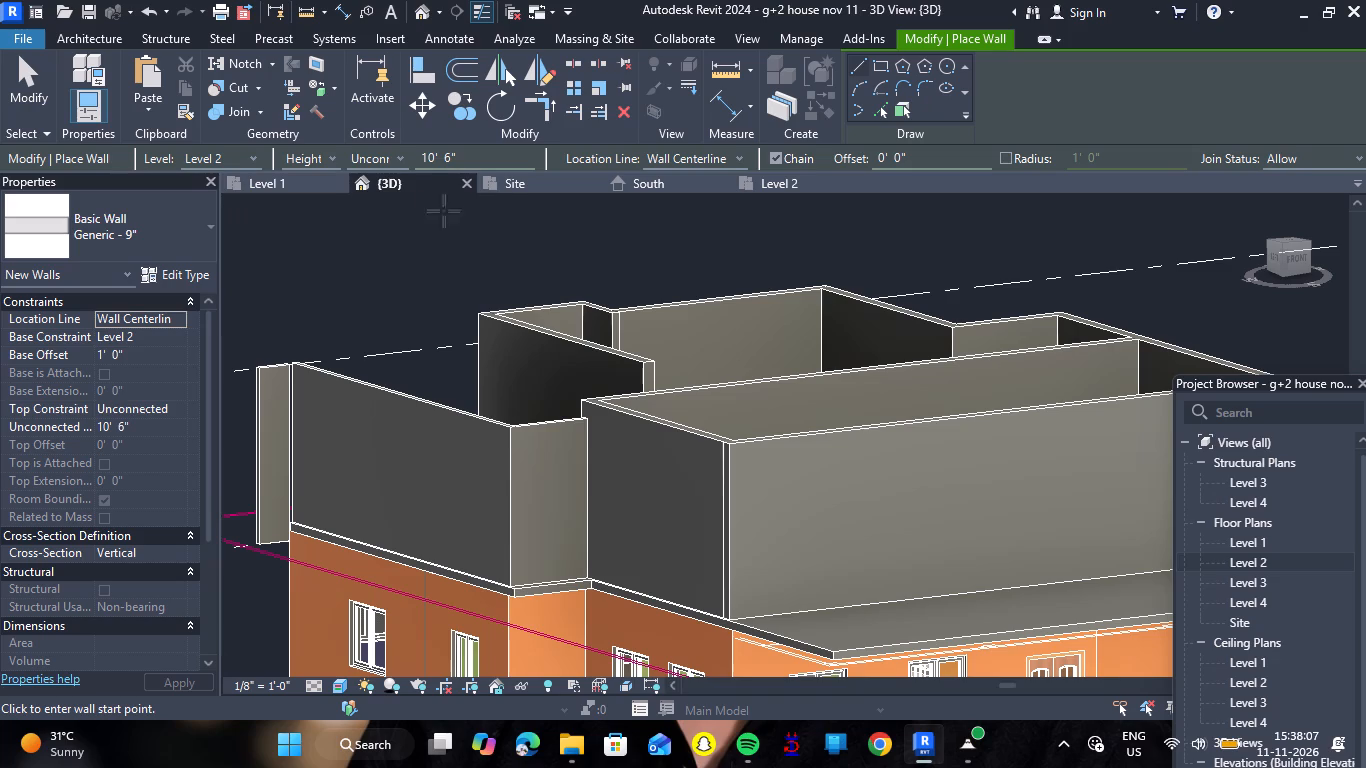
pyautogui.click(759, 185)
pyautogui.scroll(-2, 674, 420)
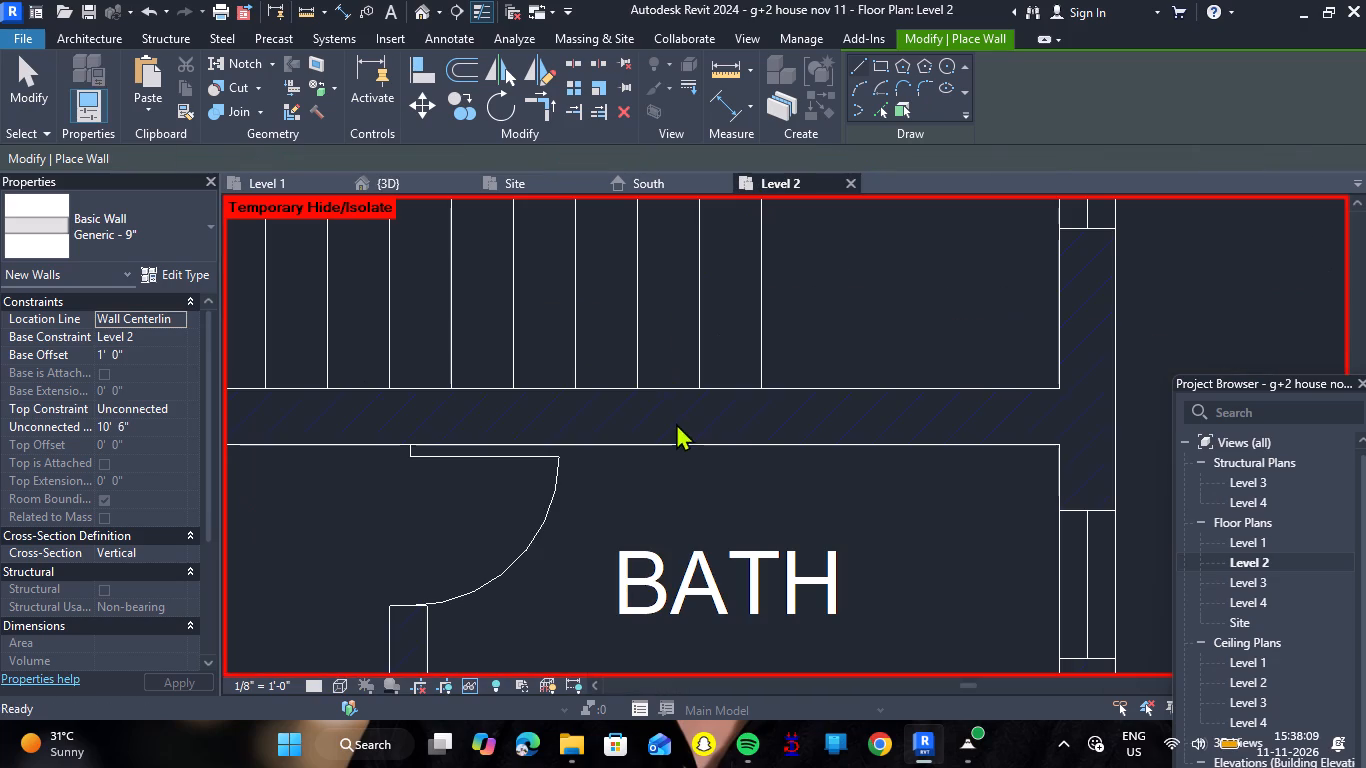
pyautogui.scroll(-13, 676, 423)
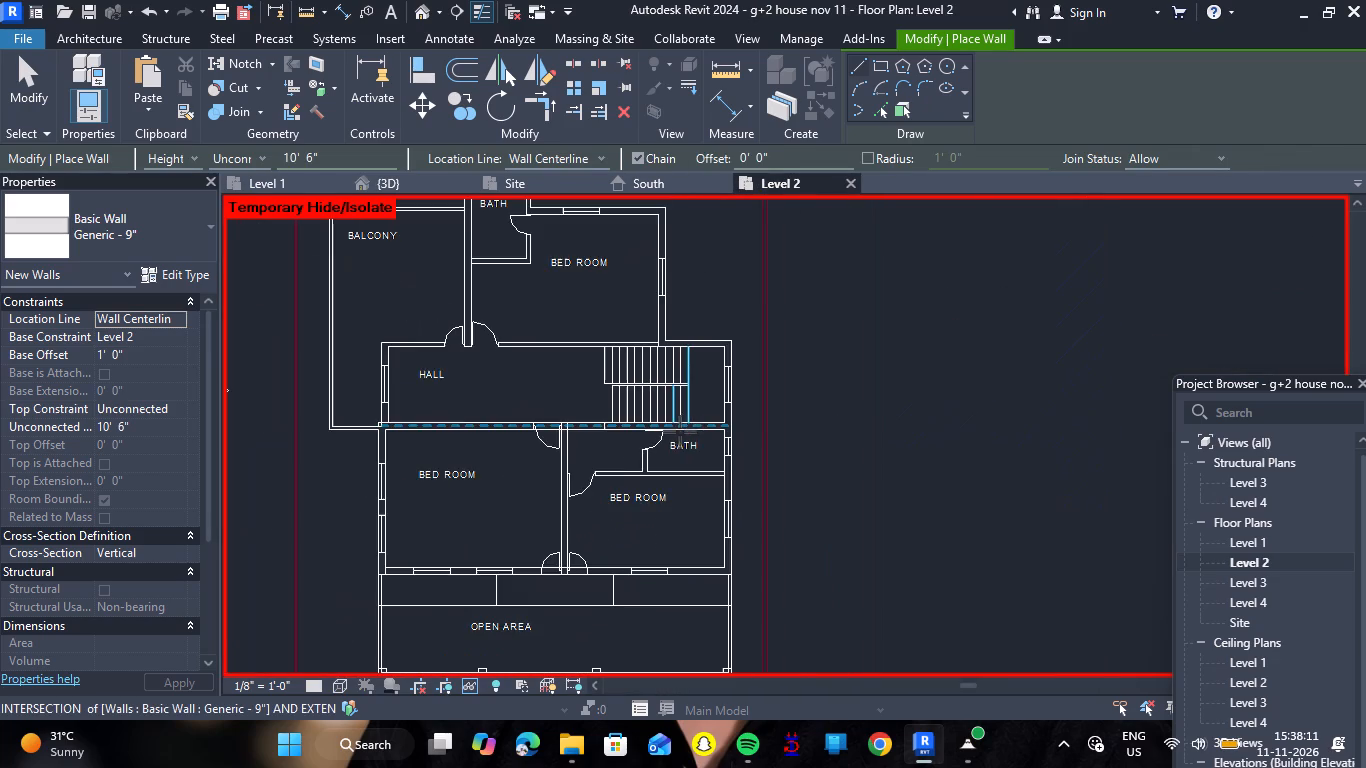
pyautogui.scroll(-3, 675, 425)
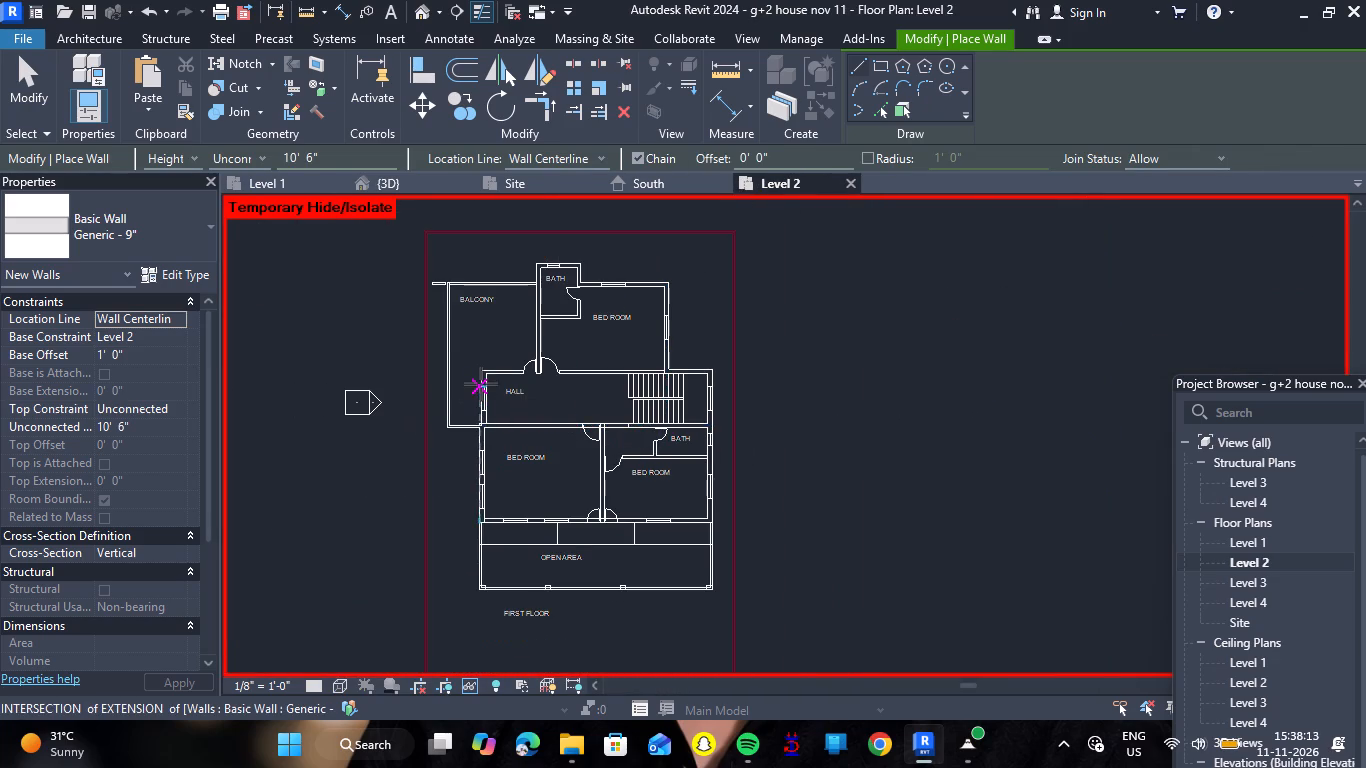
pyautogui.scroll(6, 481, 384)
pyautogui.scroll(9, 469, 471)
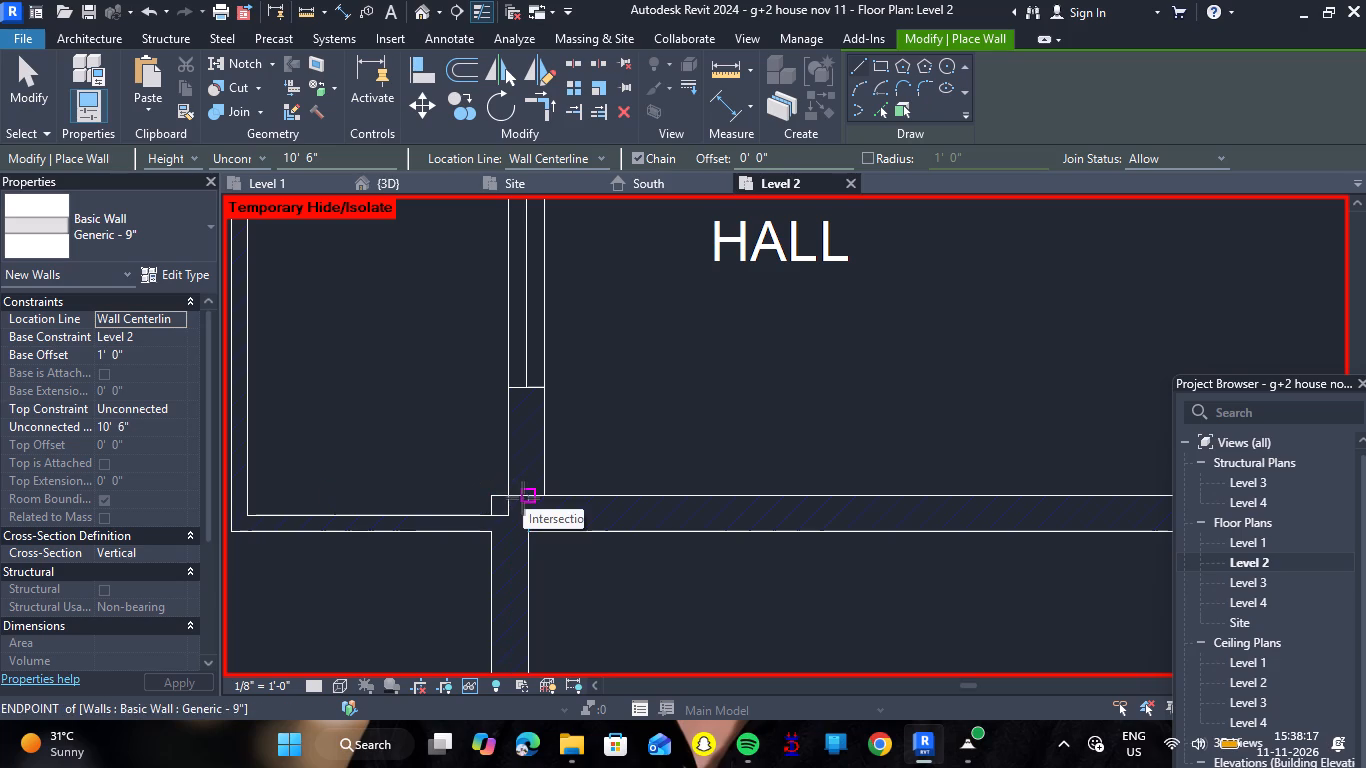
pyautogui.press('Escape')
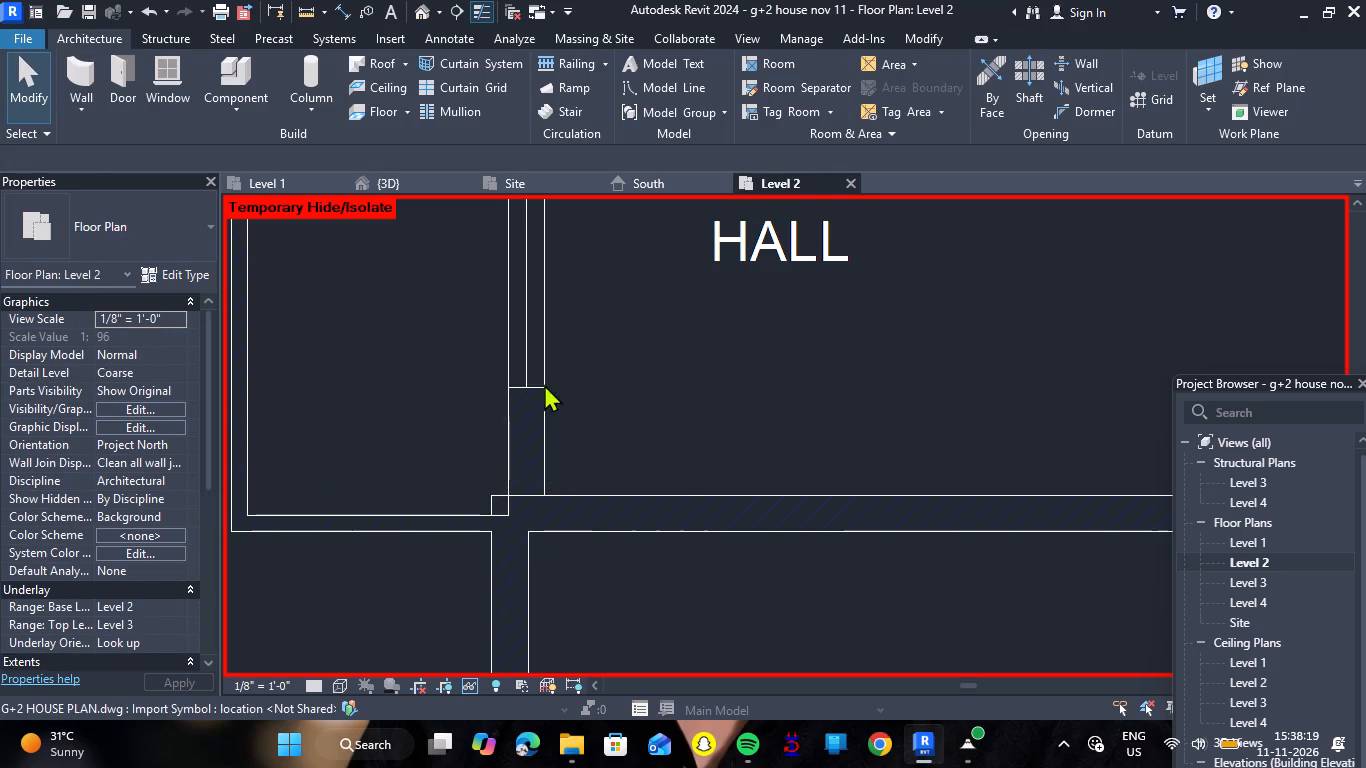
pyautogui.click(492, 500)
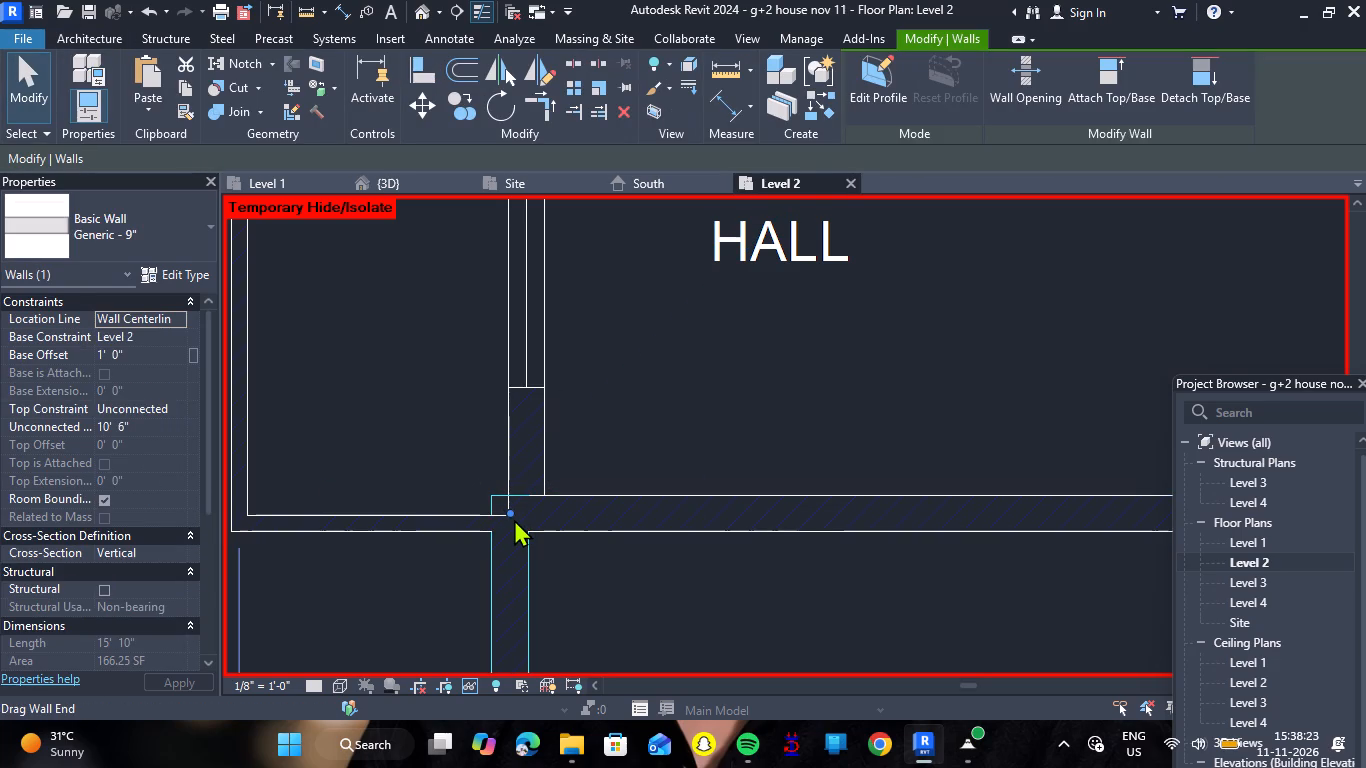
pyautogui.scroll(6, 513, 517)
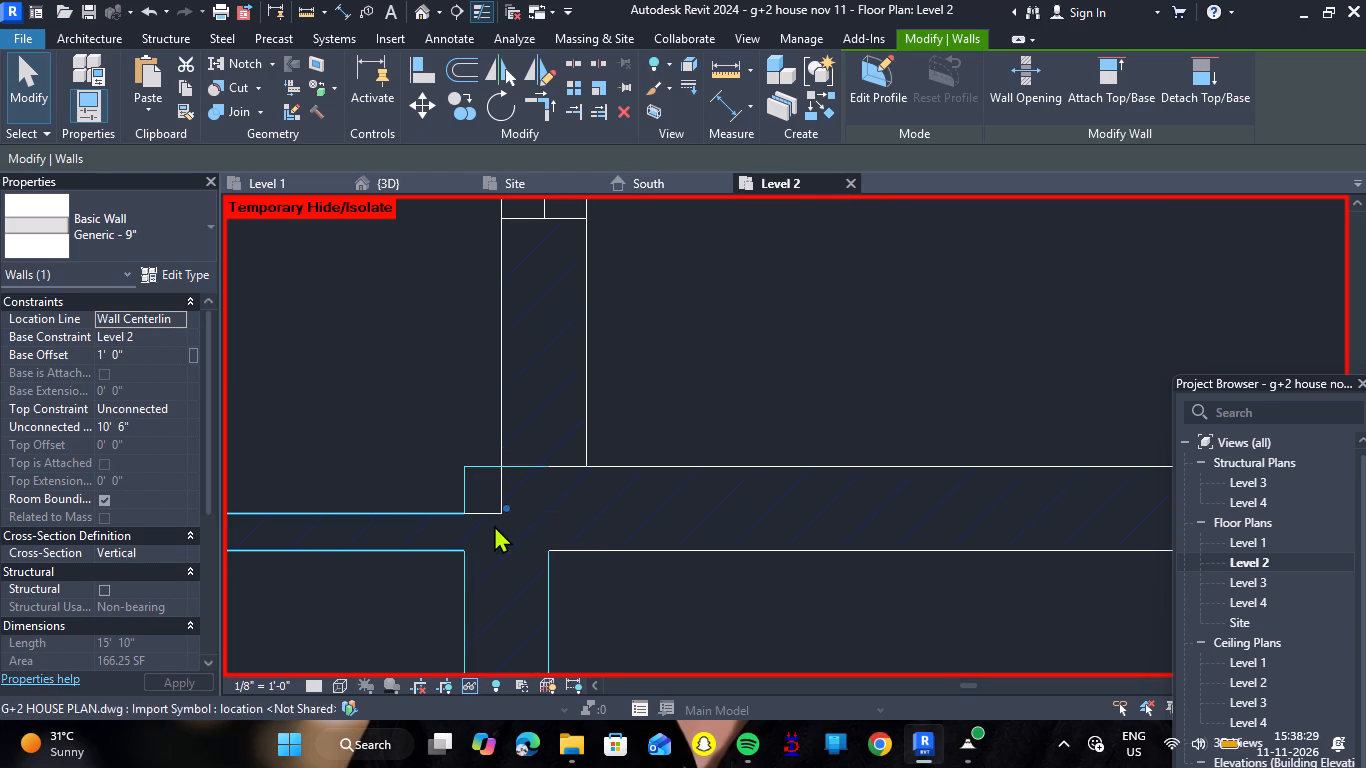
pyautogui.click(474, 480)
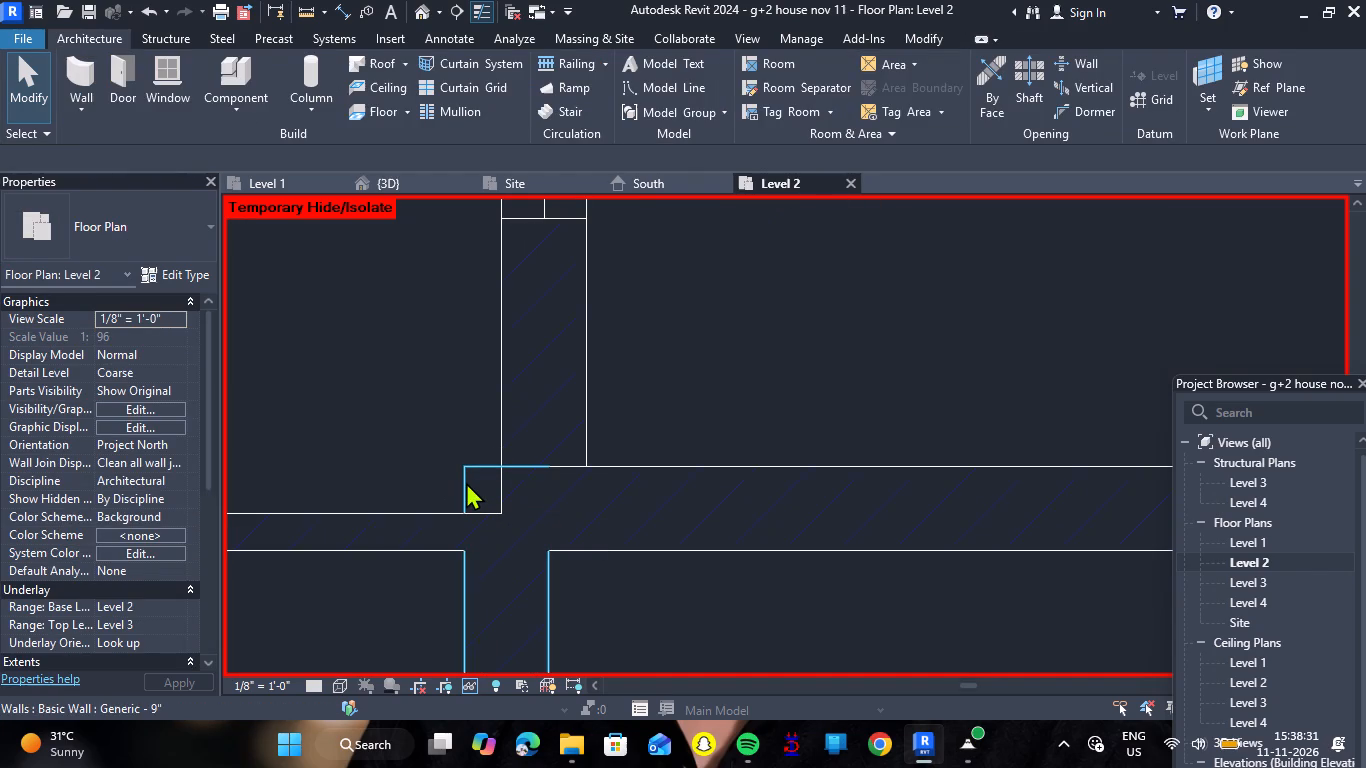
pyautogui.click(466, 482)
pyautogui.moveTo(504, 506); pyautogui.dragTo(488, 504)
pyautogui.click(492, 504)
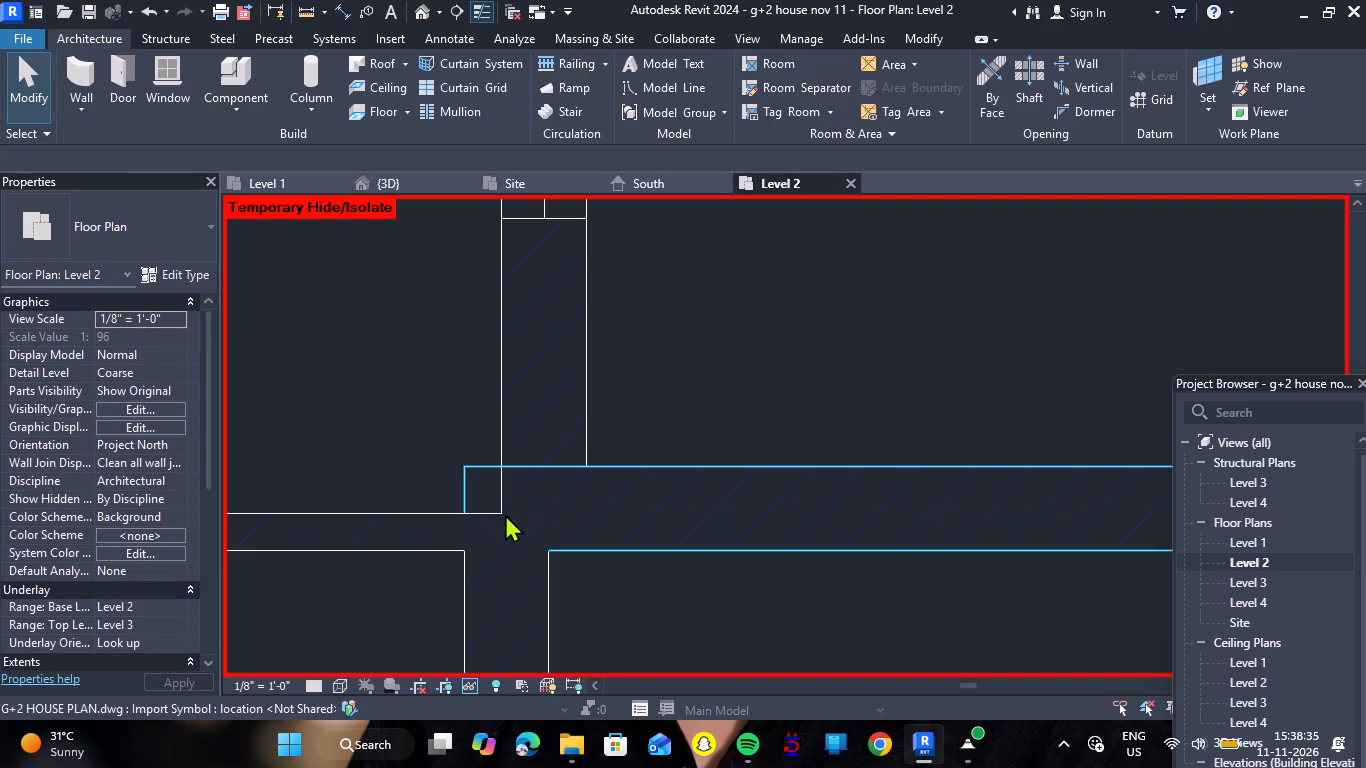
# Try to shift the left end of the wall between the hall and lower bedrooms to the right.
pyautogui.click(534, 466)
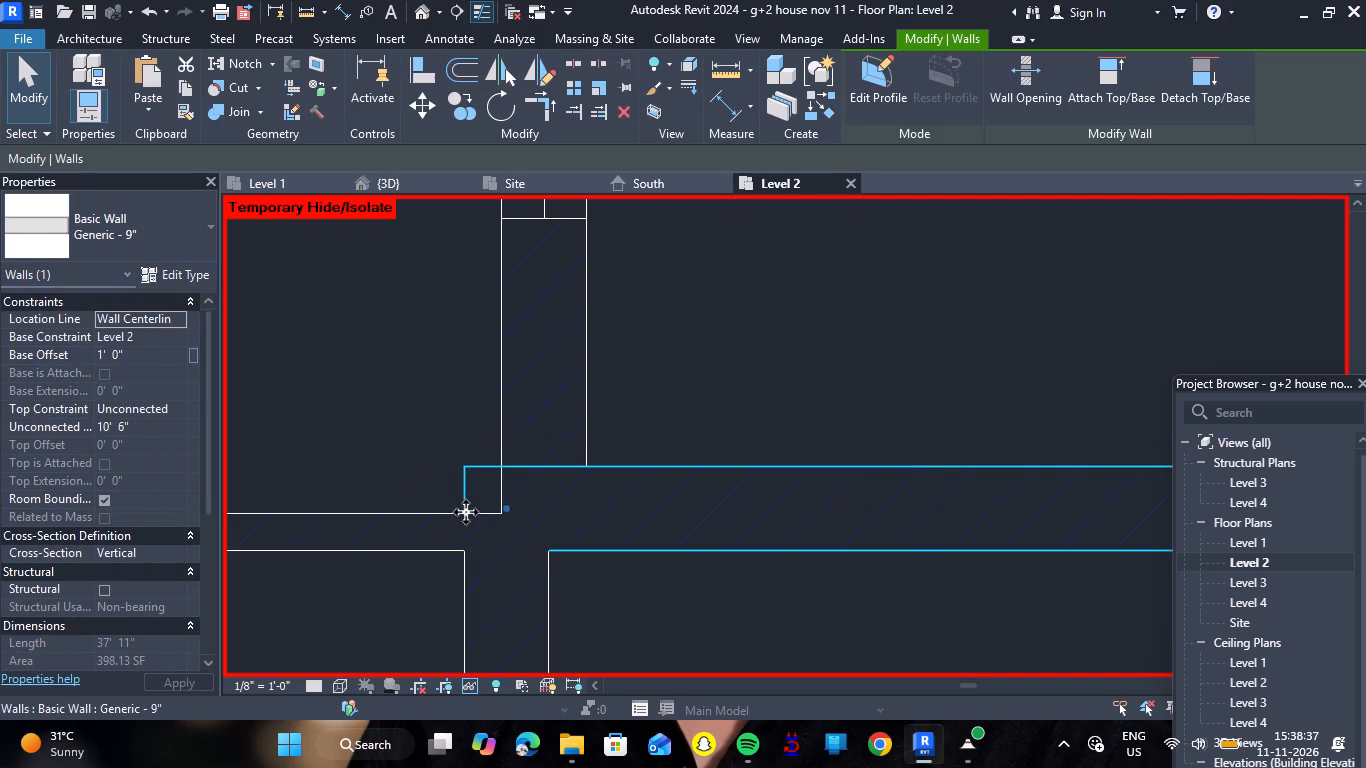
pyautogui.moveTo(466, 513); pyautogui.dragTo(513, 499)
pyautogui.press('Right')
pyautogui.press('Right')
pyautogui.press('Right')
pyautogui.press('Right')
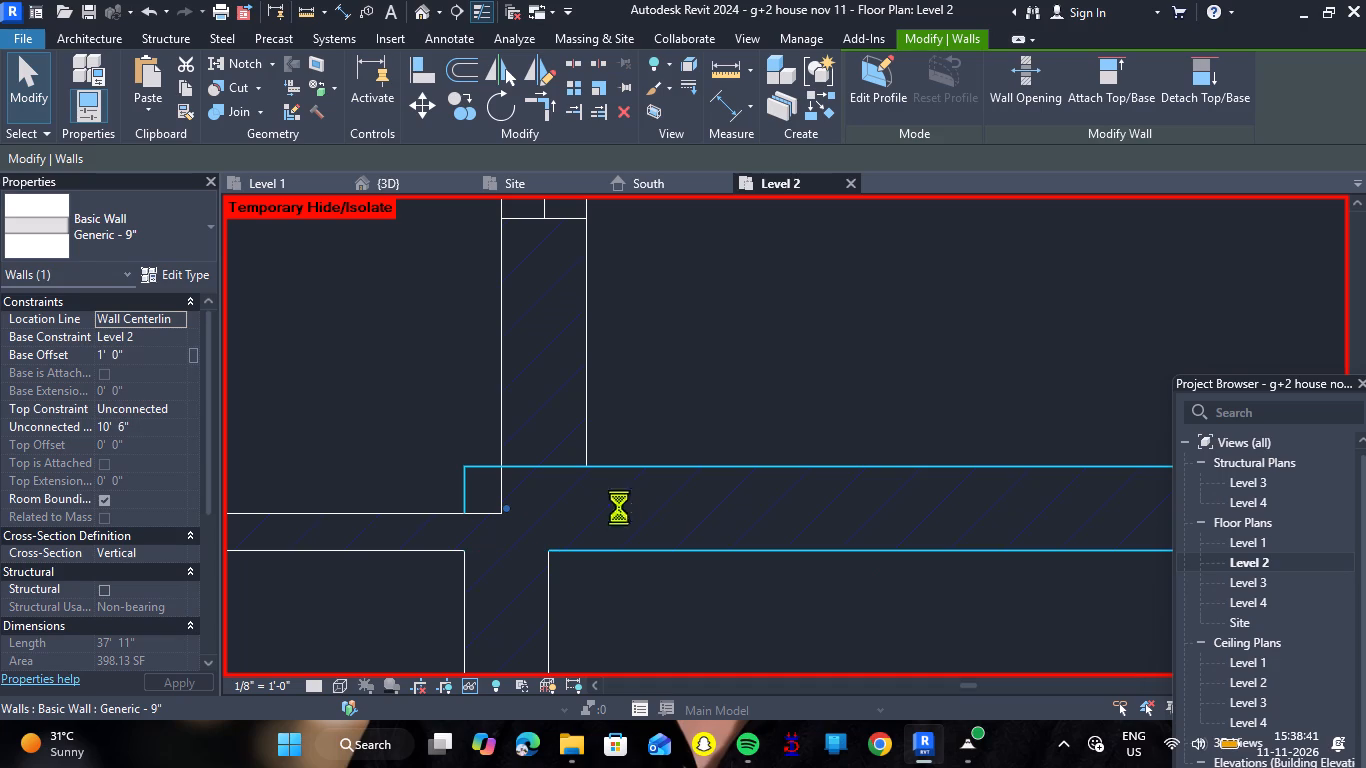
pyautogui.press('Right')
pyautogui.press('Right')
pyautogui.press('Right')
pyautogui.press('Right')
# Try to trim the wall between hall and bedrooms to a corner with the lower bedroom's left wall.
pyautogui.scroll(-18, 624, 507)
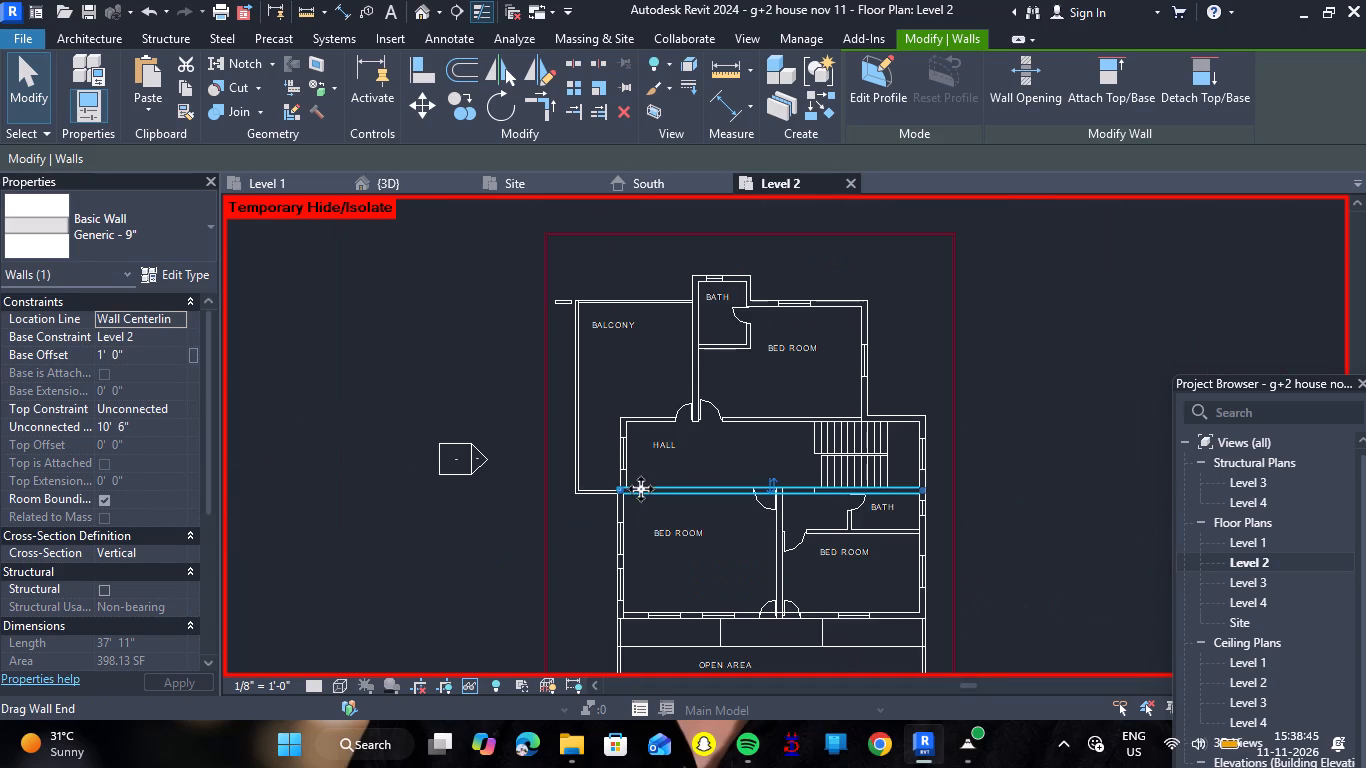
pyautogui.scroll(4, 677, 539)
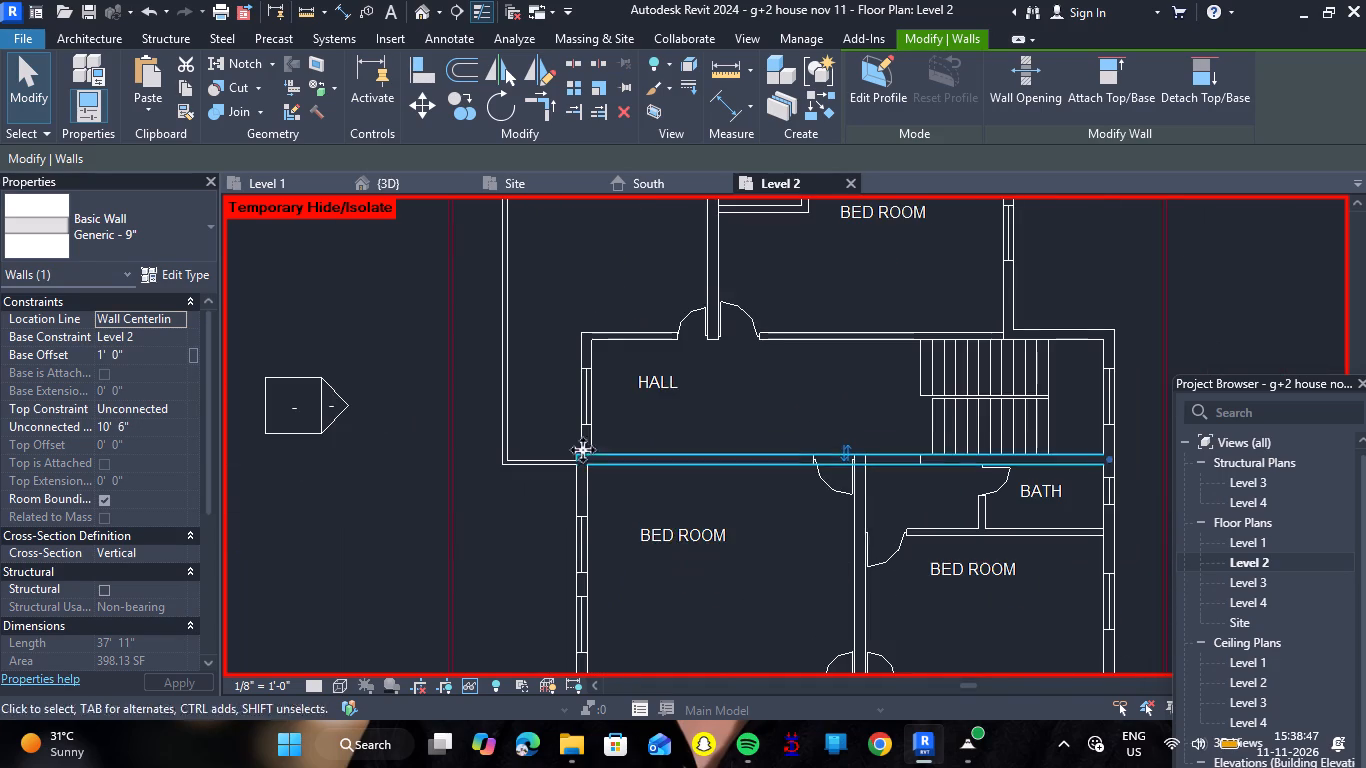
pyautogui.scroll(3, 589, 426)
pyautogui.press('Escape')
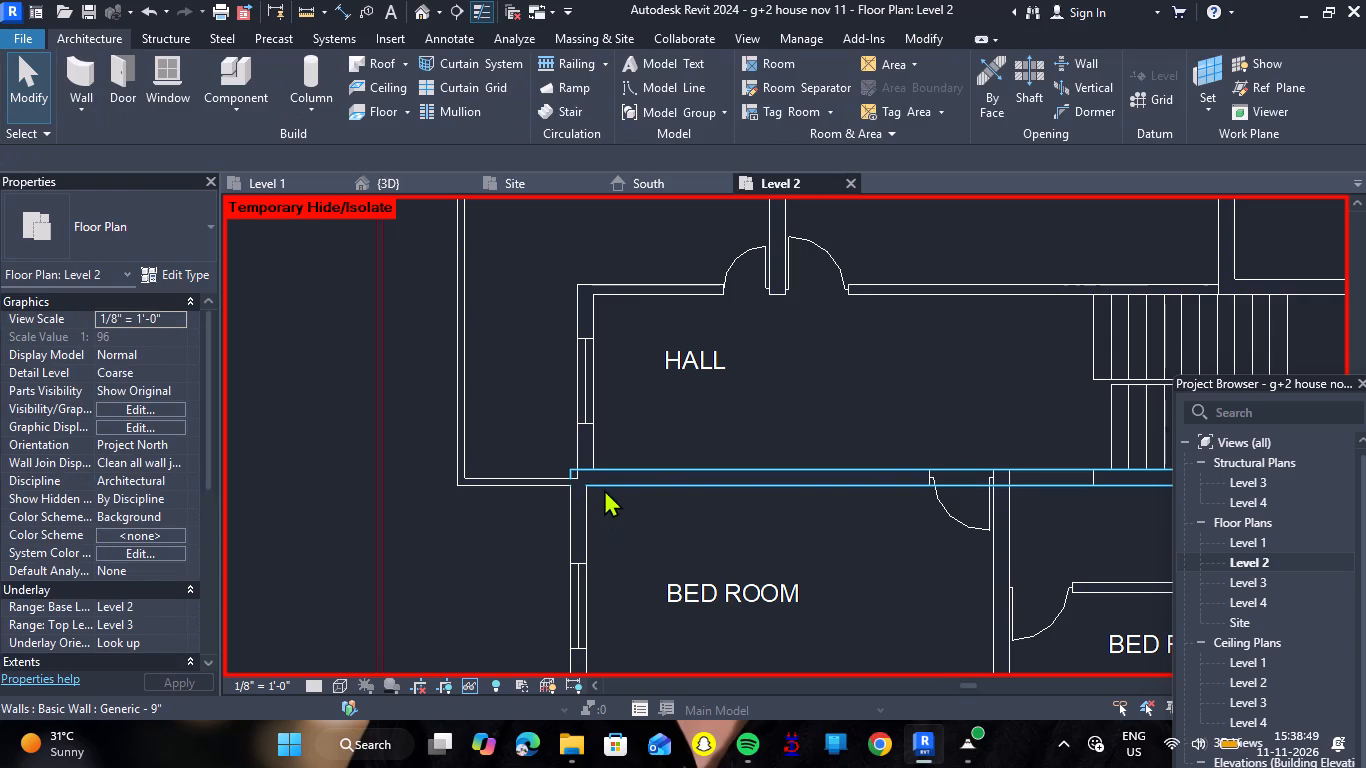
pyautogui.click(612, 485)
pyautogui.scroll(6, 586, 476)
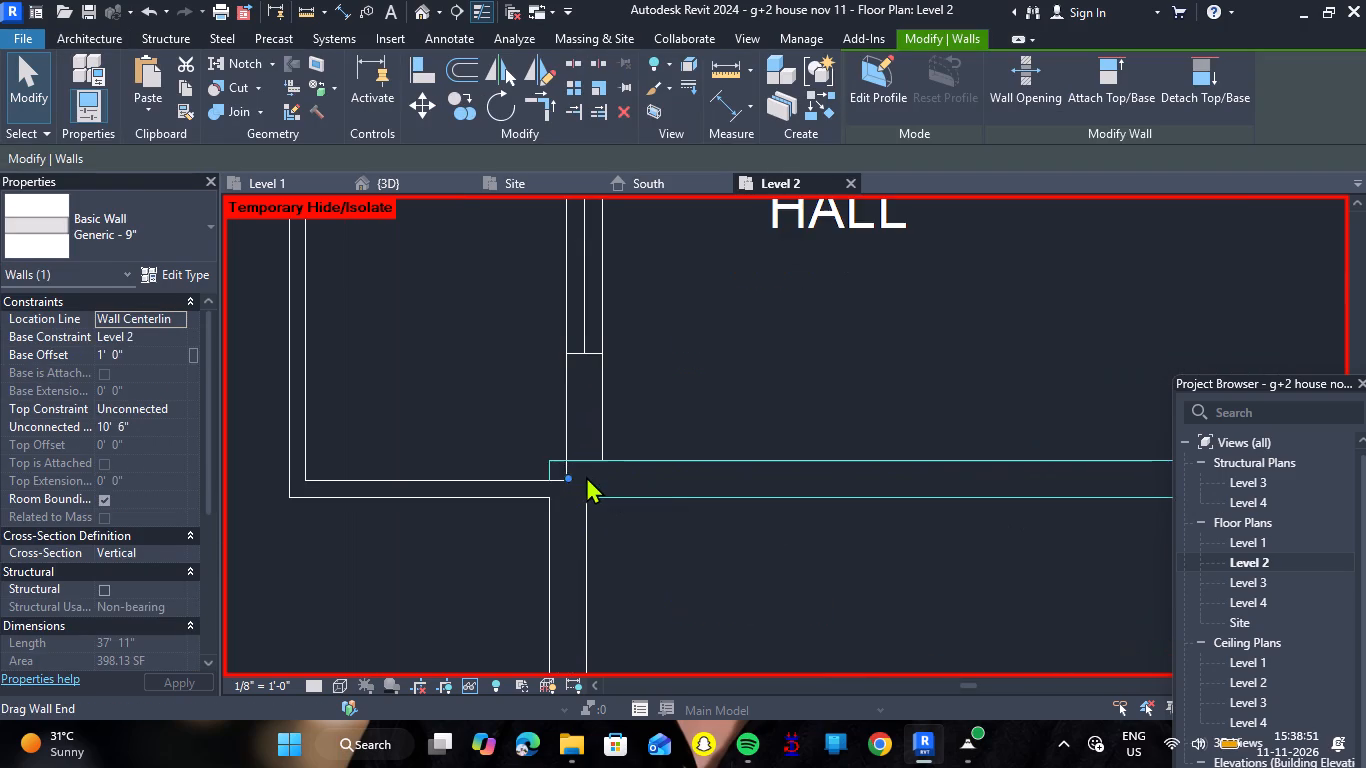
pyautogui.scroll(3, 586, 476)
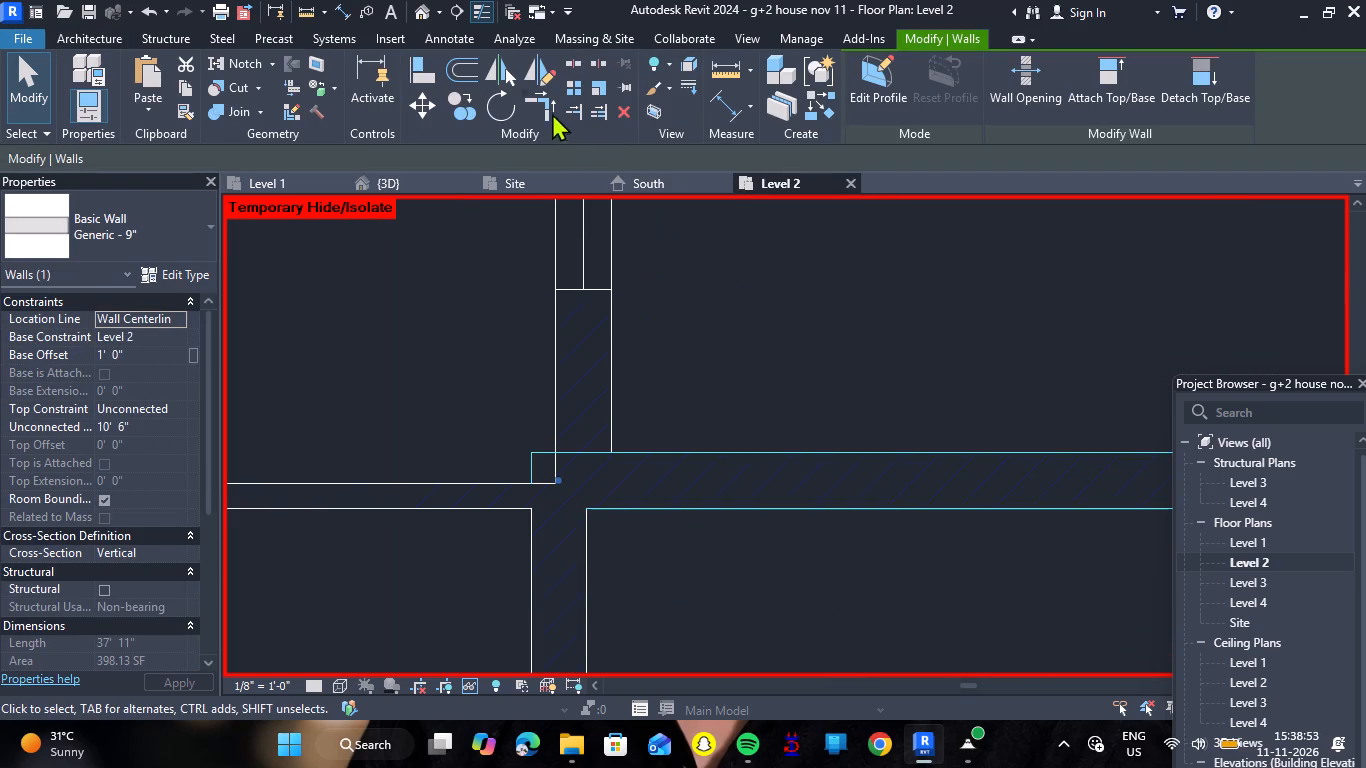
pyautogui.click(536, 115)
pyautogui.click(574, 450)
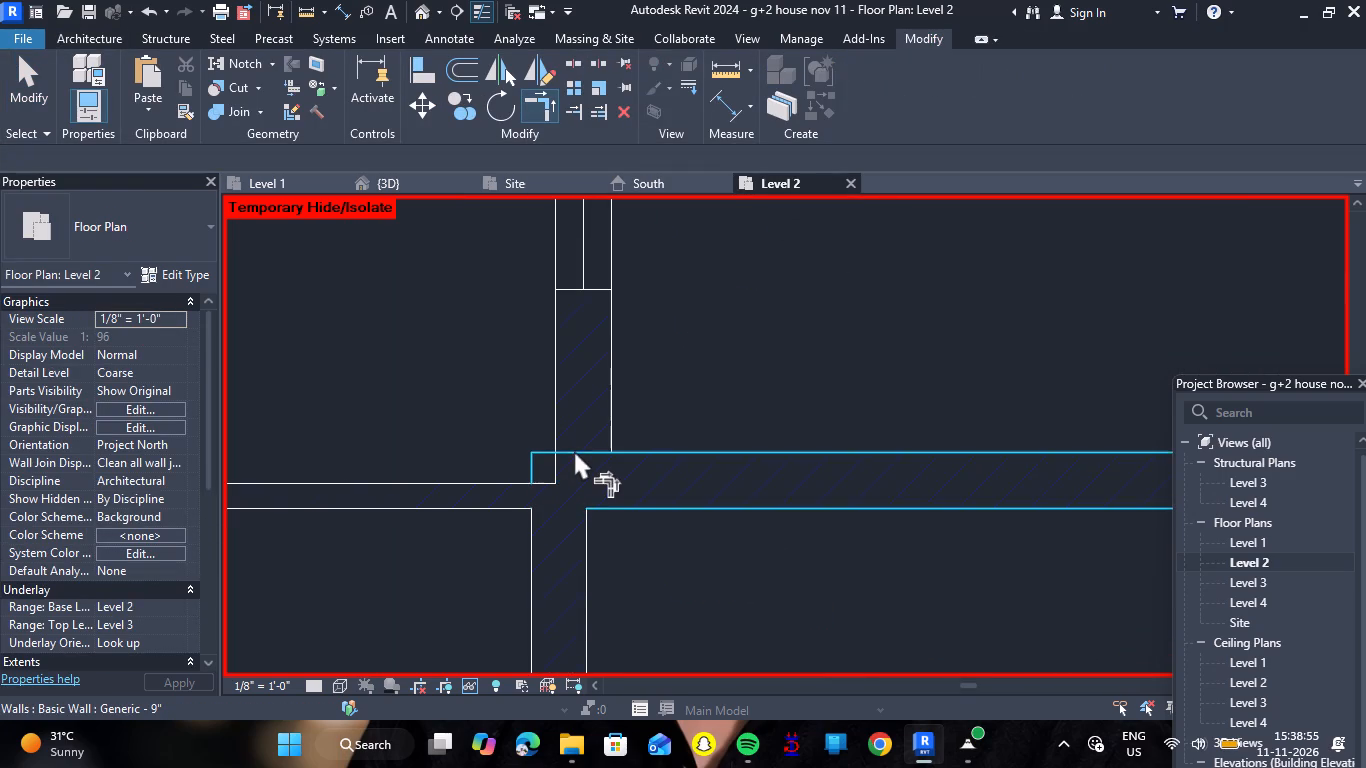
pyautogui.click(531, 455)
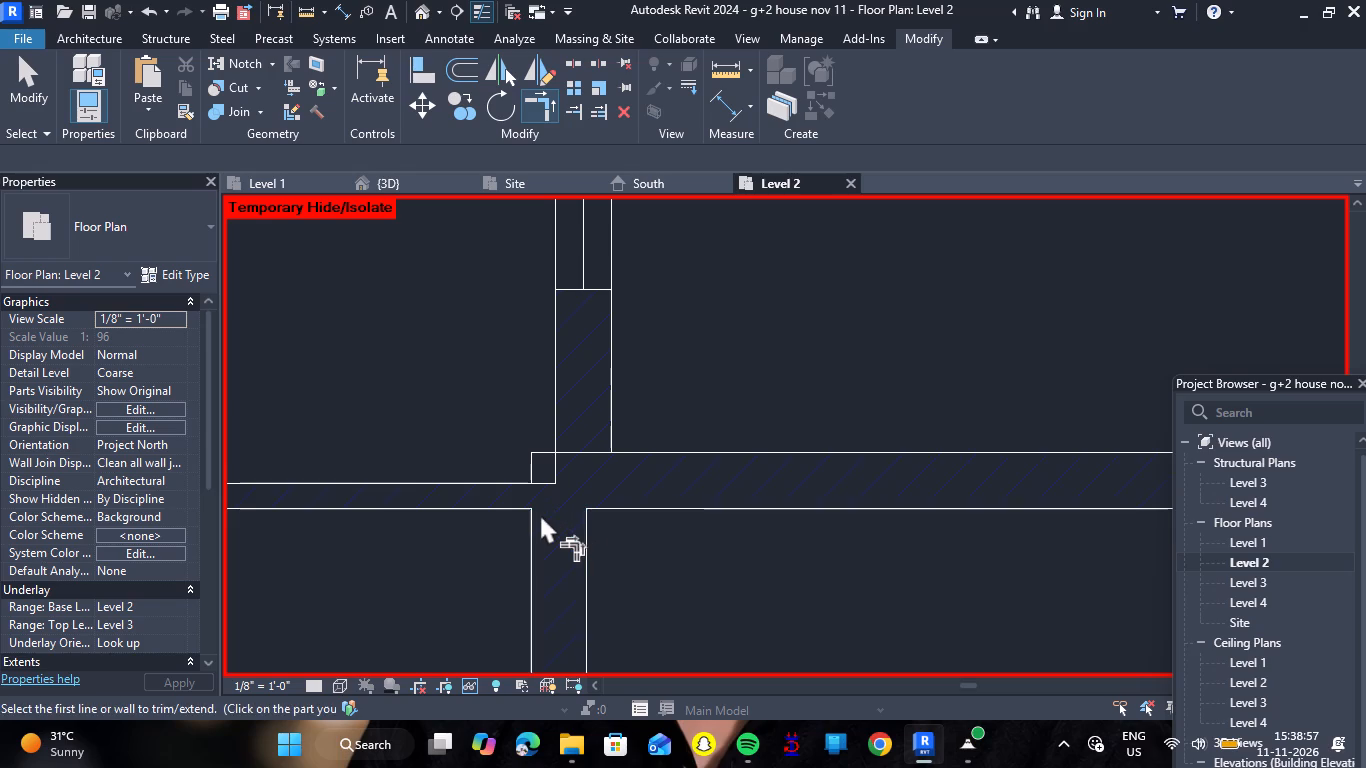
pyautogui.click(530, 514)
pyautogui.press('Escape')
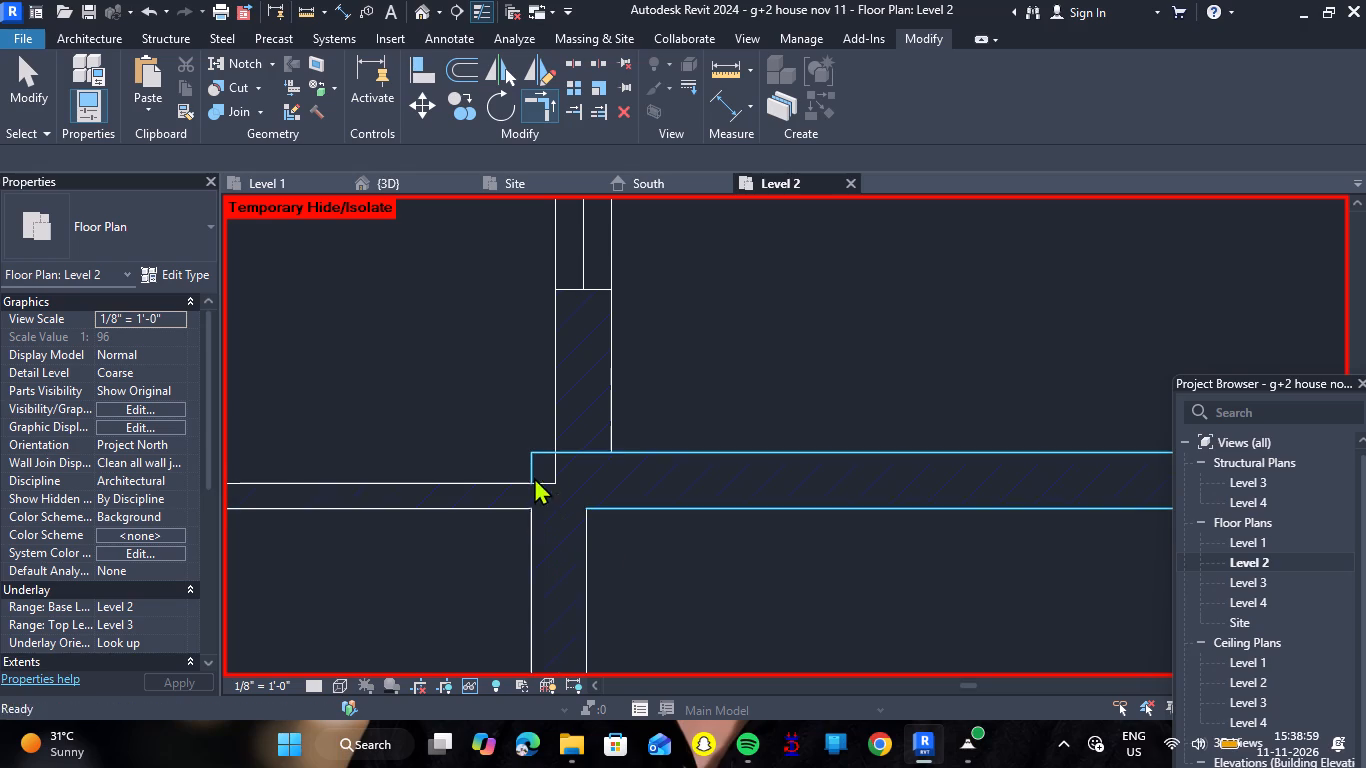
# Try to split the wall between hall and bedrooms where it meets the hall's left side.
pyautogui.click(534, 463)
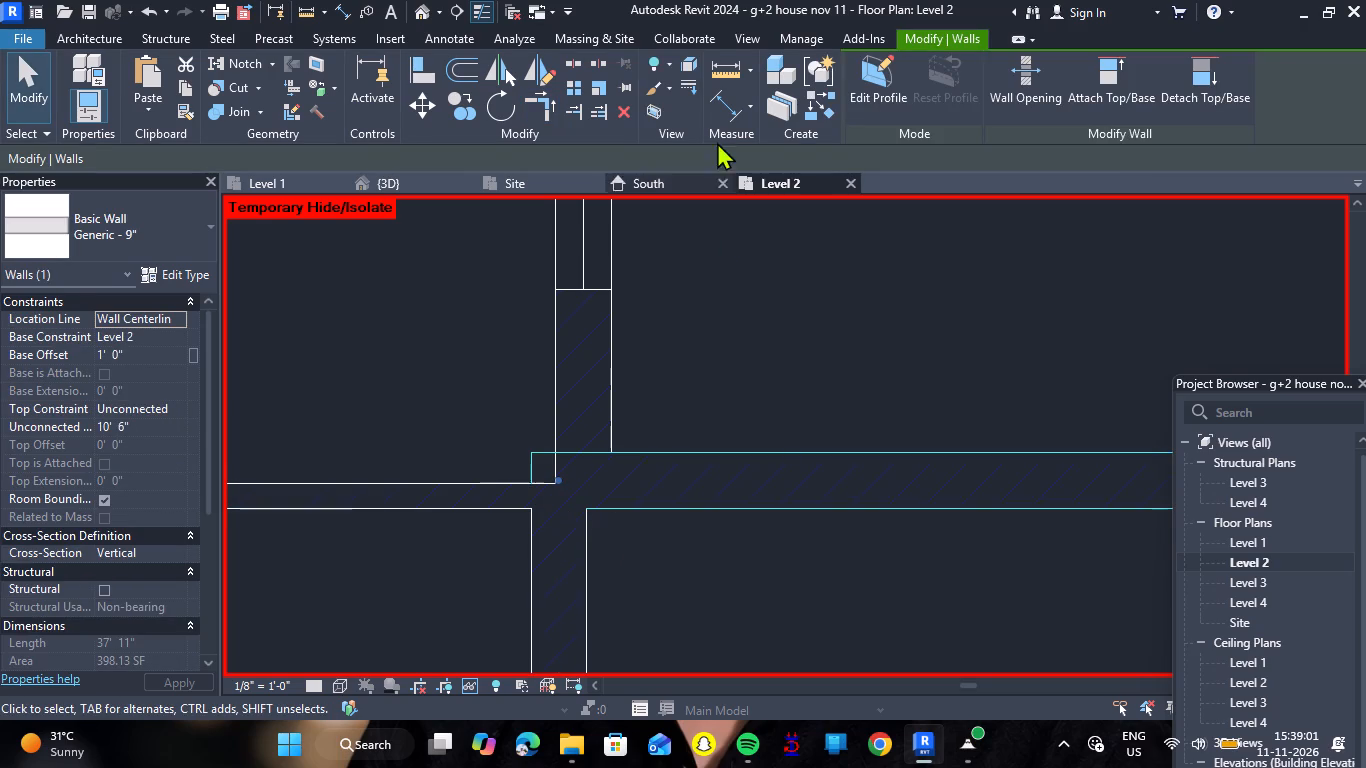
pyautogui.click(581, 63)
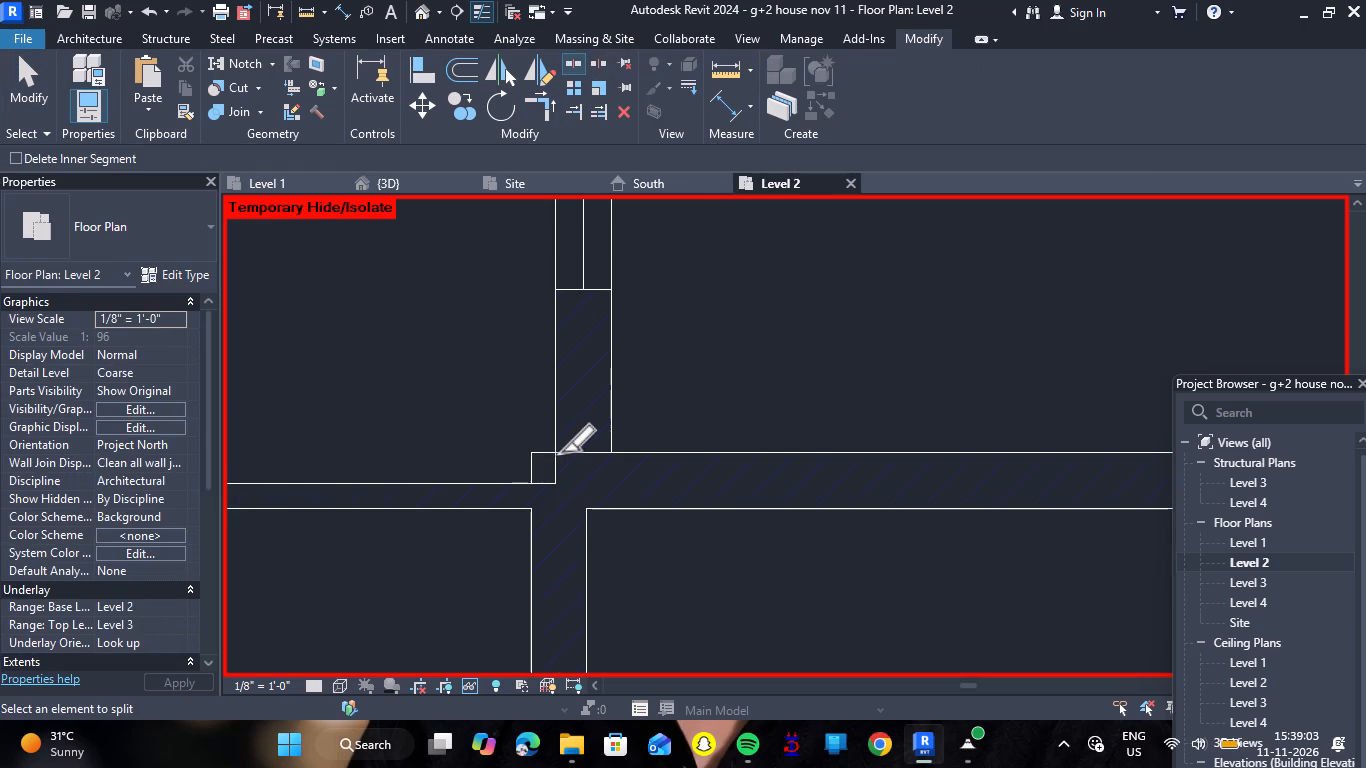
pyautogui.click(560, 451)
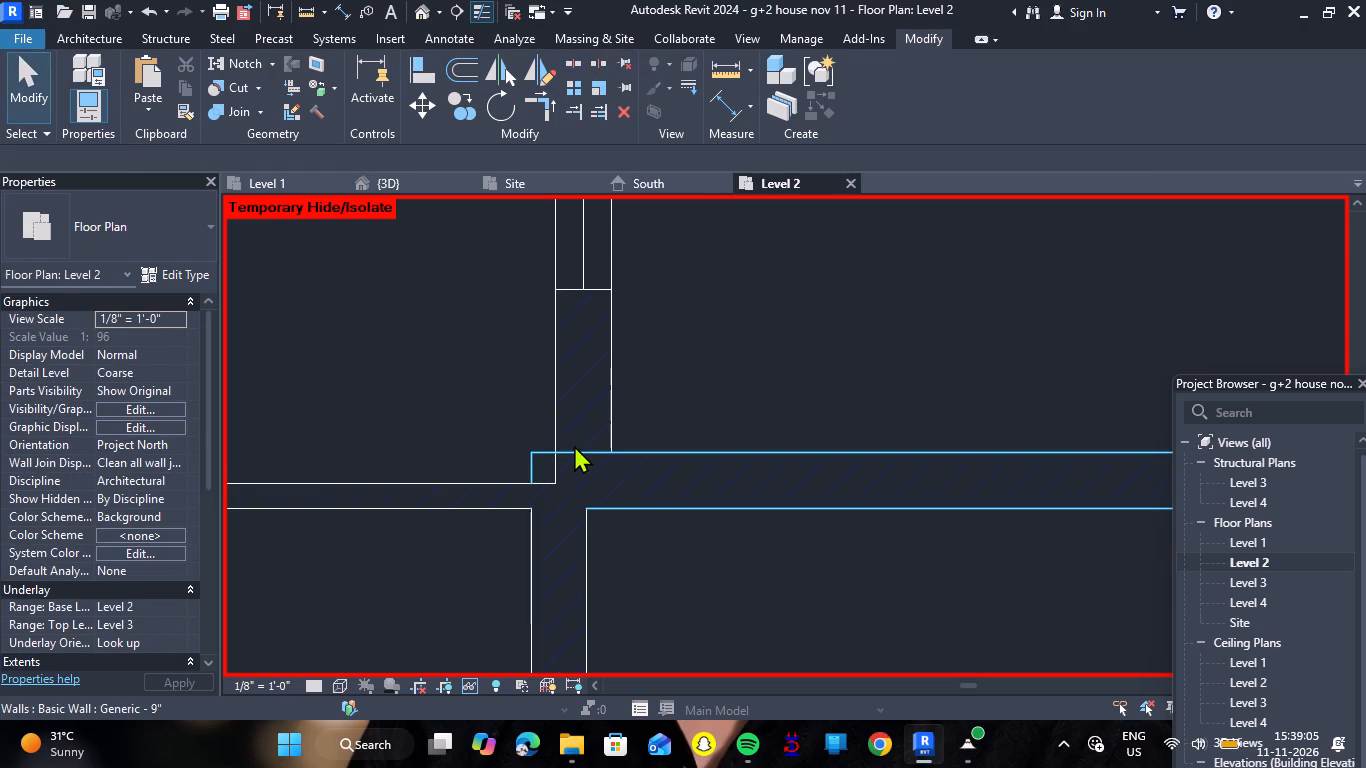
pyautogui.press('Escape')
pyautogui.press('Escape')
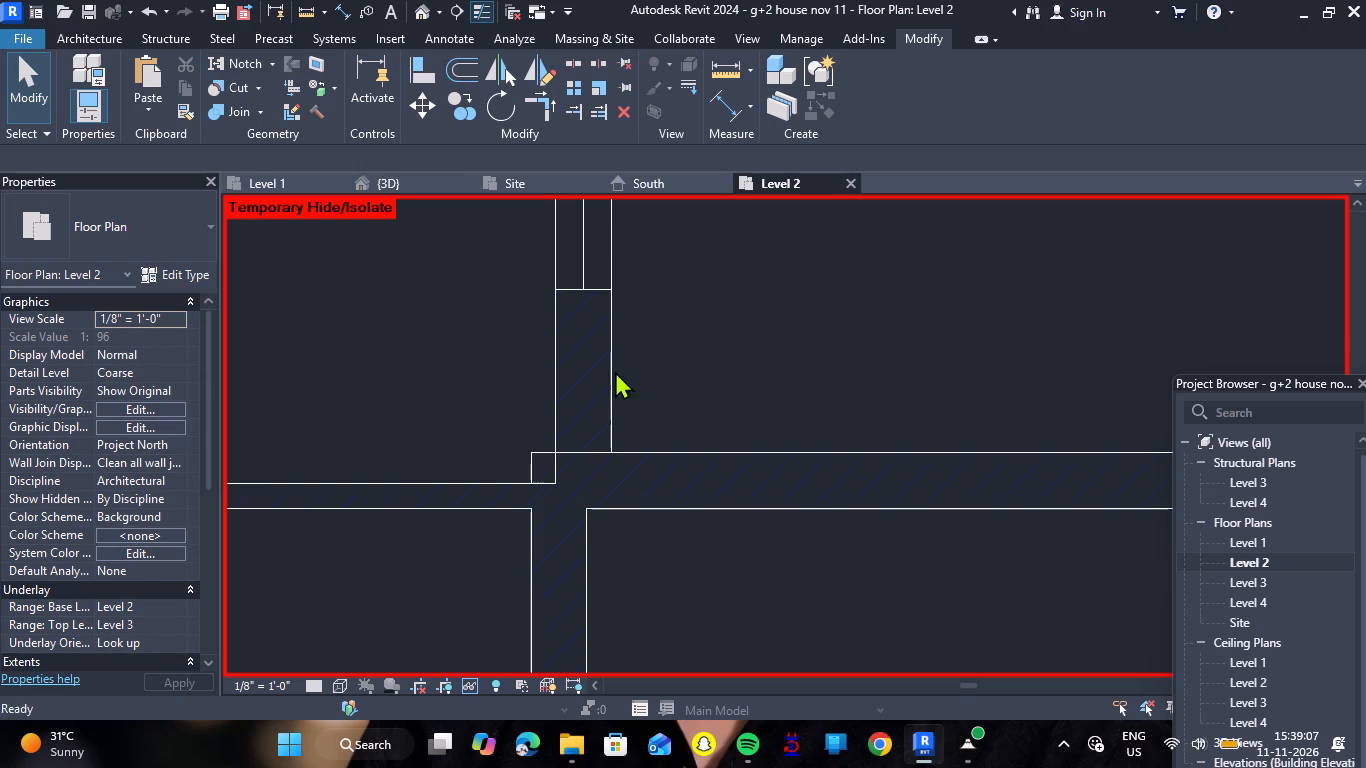
# Draw a Generic - 9" wall about 8'-9" long up the hall's left side, from the lower wall's upper face to the hall's upper outer edge.
pyautogui.scroll(-12, 617, 396)
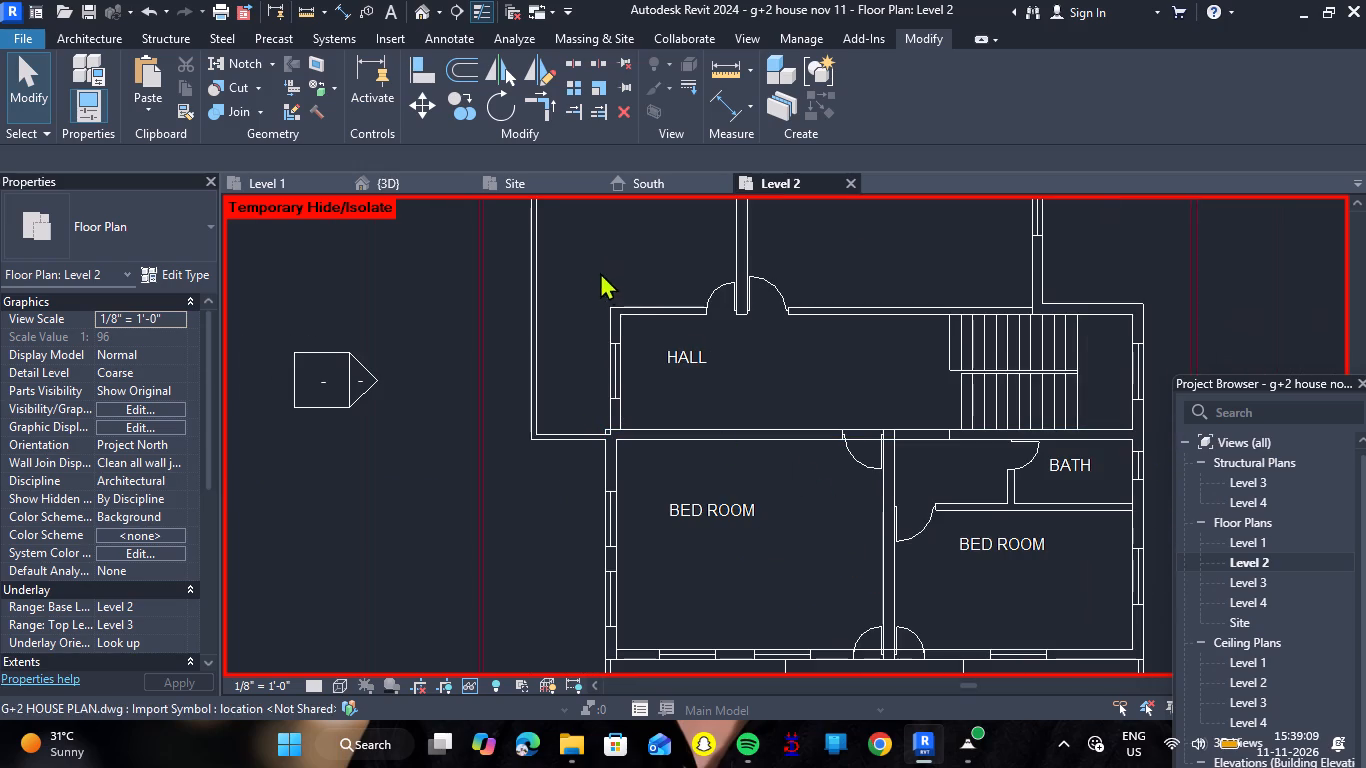
pyautogui.scroll(-4, 623, 270)
pyautogui.scroll(7, 633, 248)
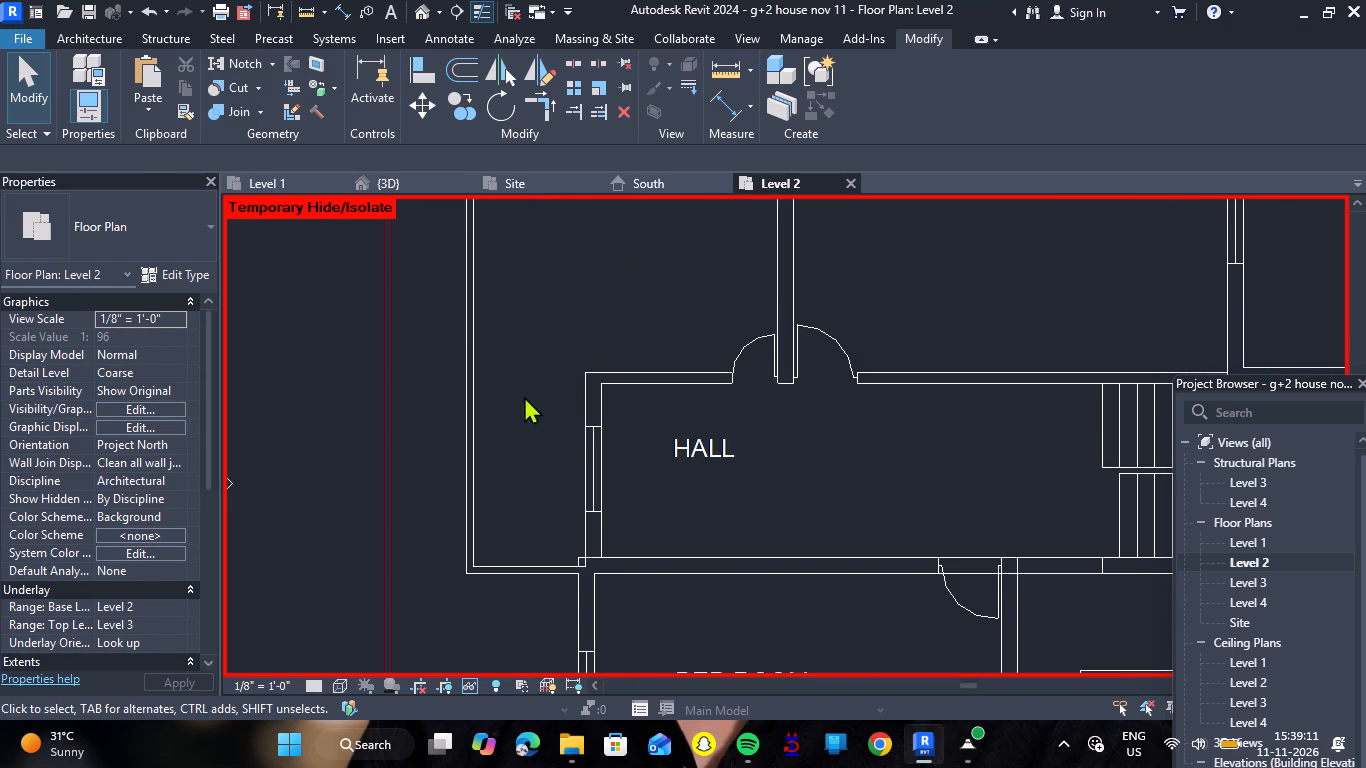
pyautogui.click(84, 30)
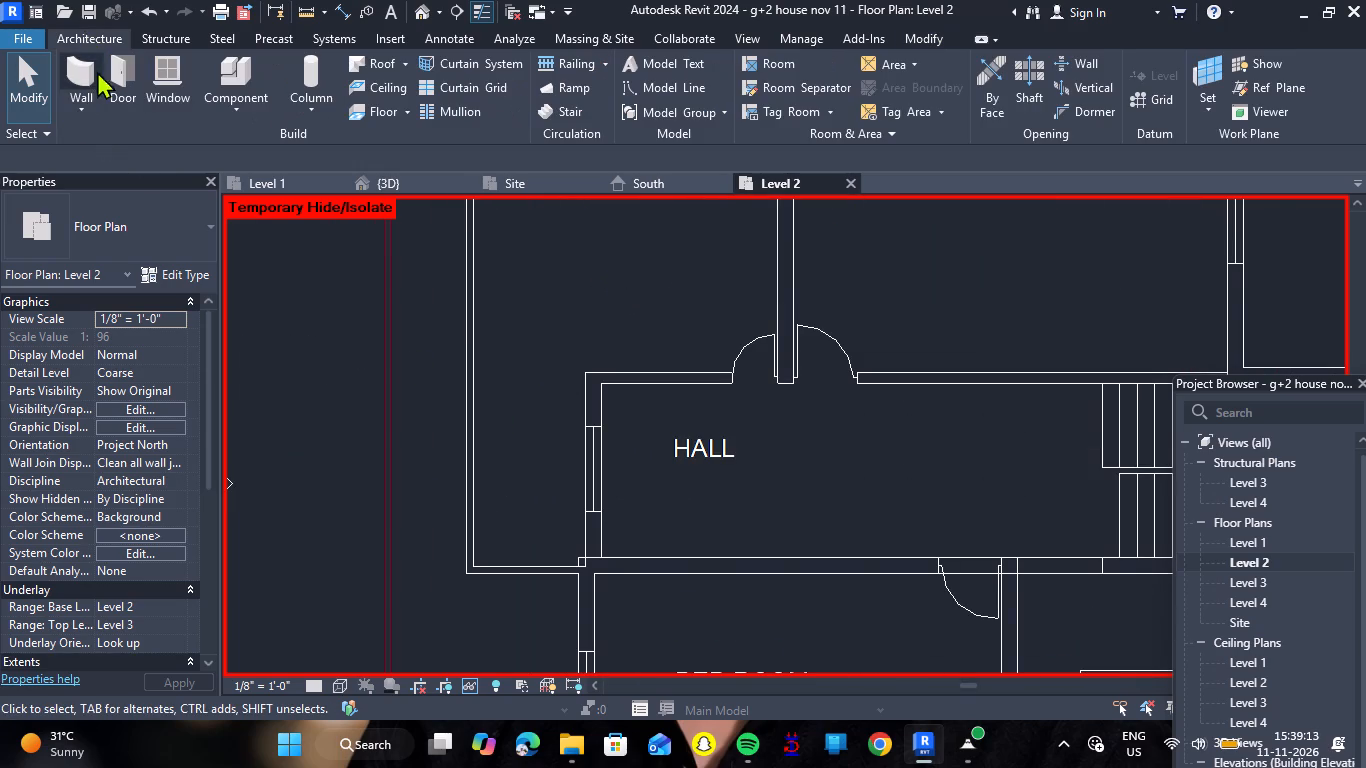
pyautogui.click(77, 72)
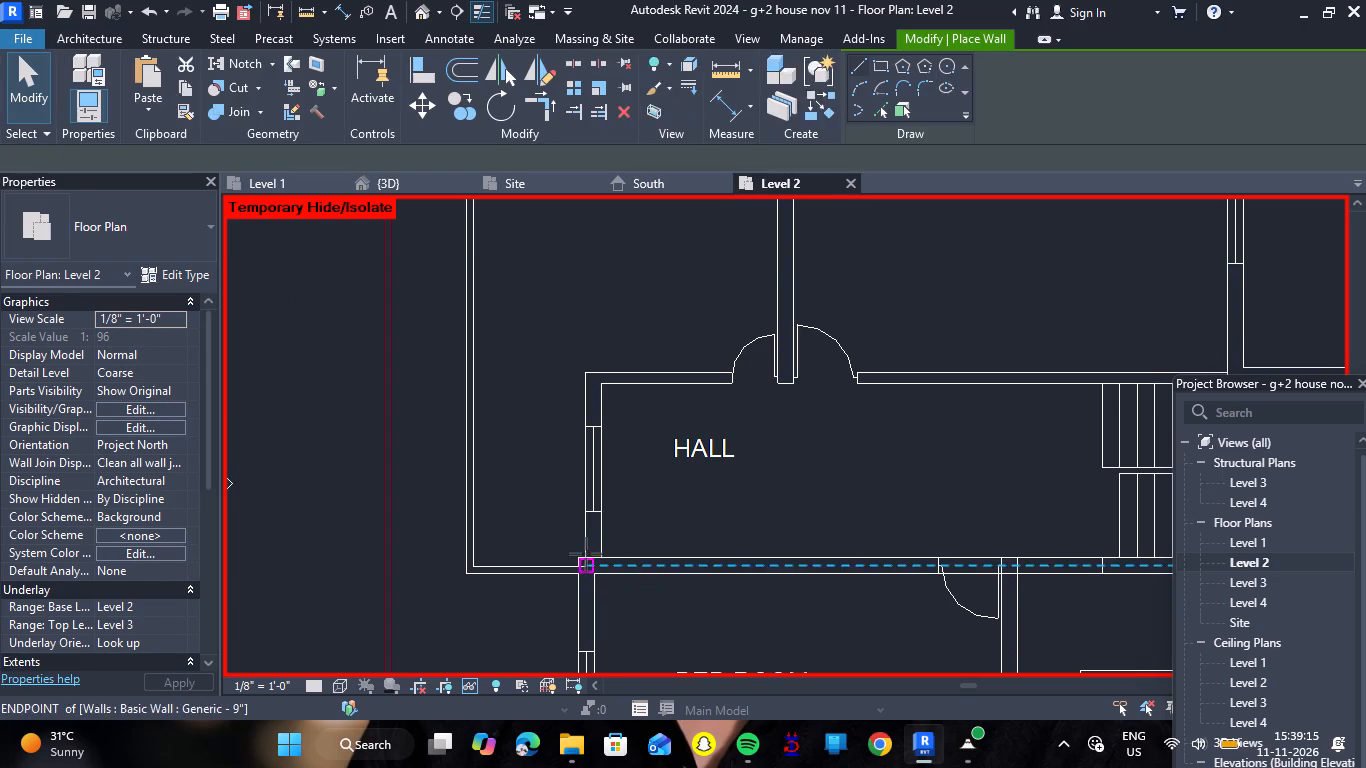
pyautogui.scroll(7, 592, 556)
pyautogui.click(594, 560)
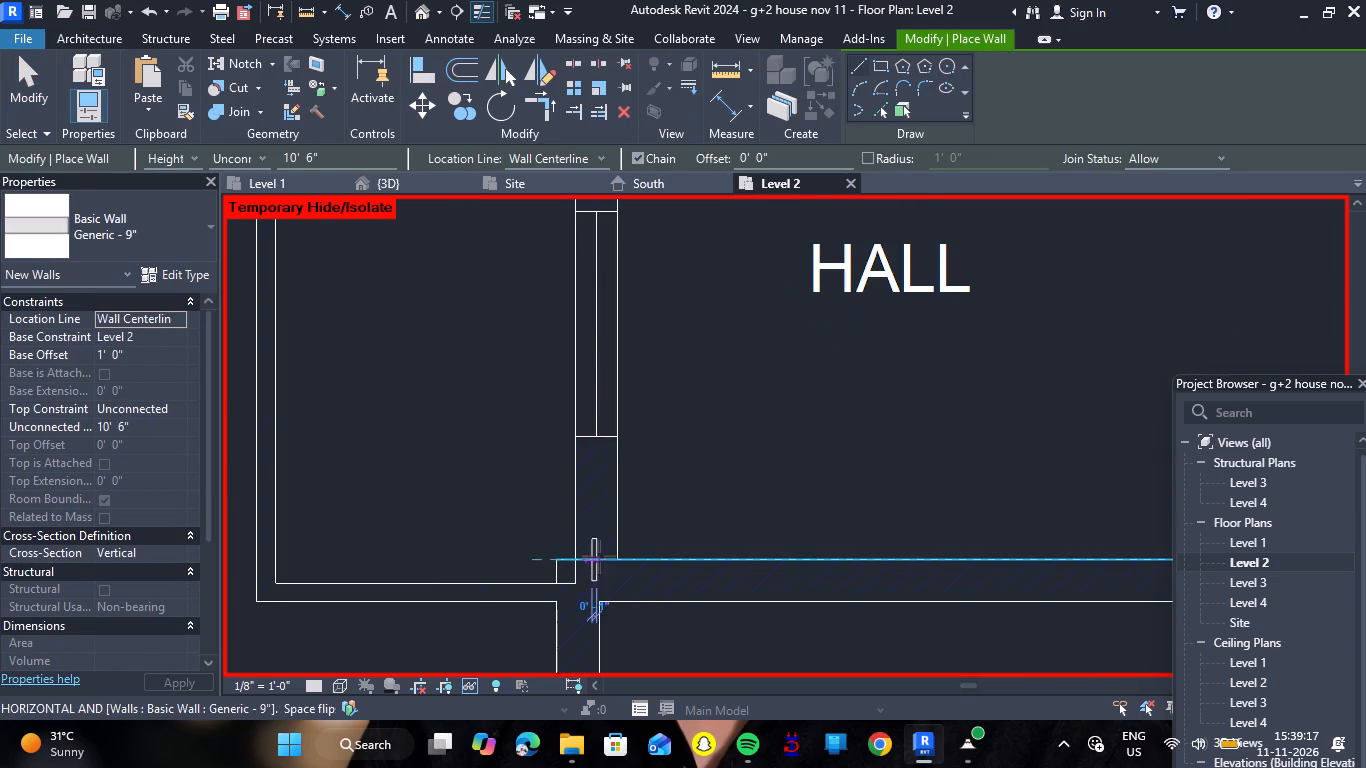
pyautogui.scroll(-7, 588, 363)
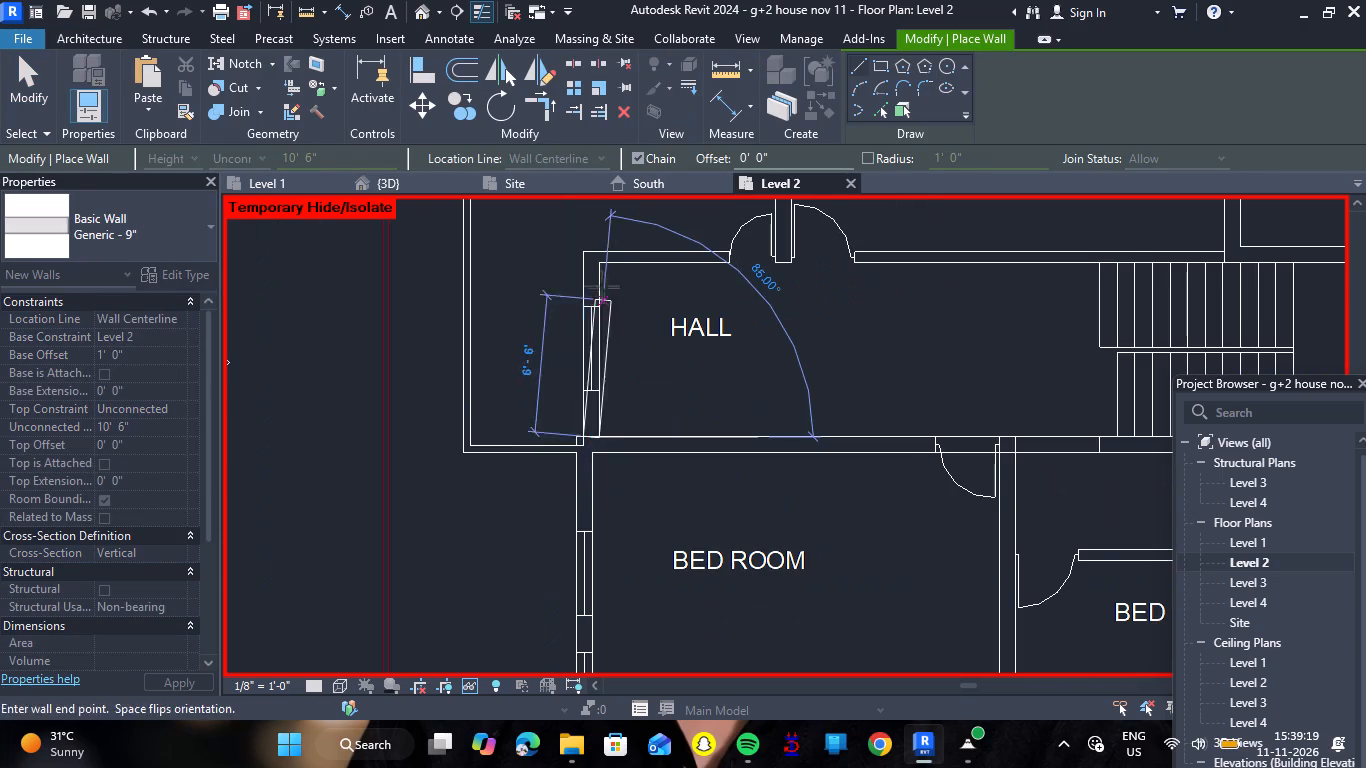
pyautogui.scroll(6, 598, 252)
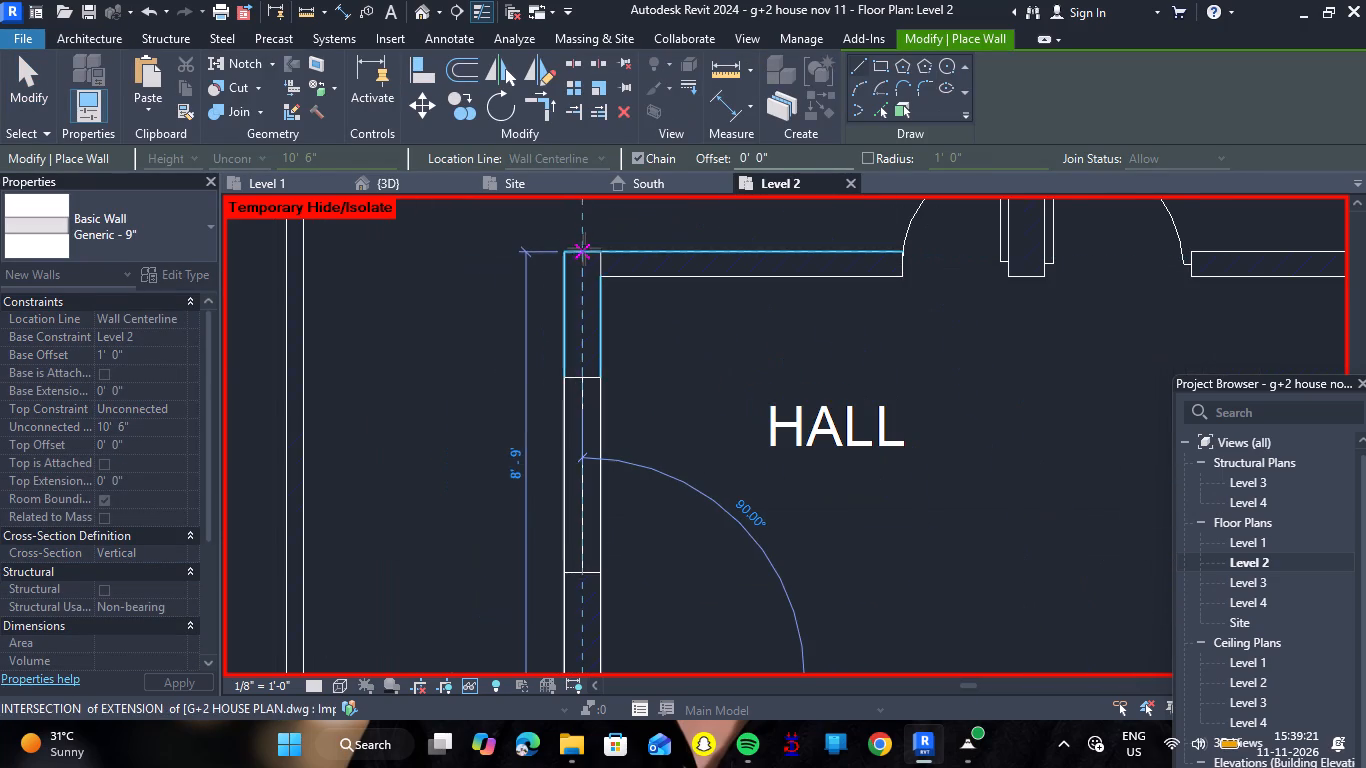
pyautogui.scroll(12, 584, 249)
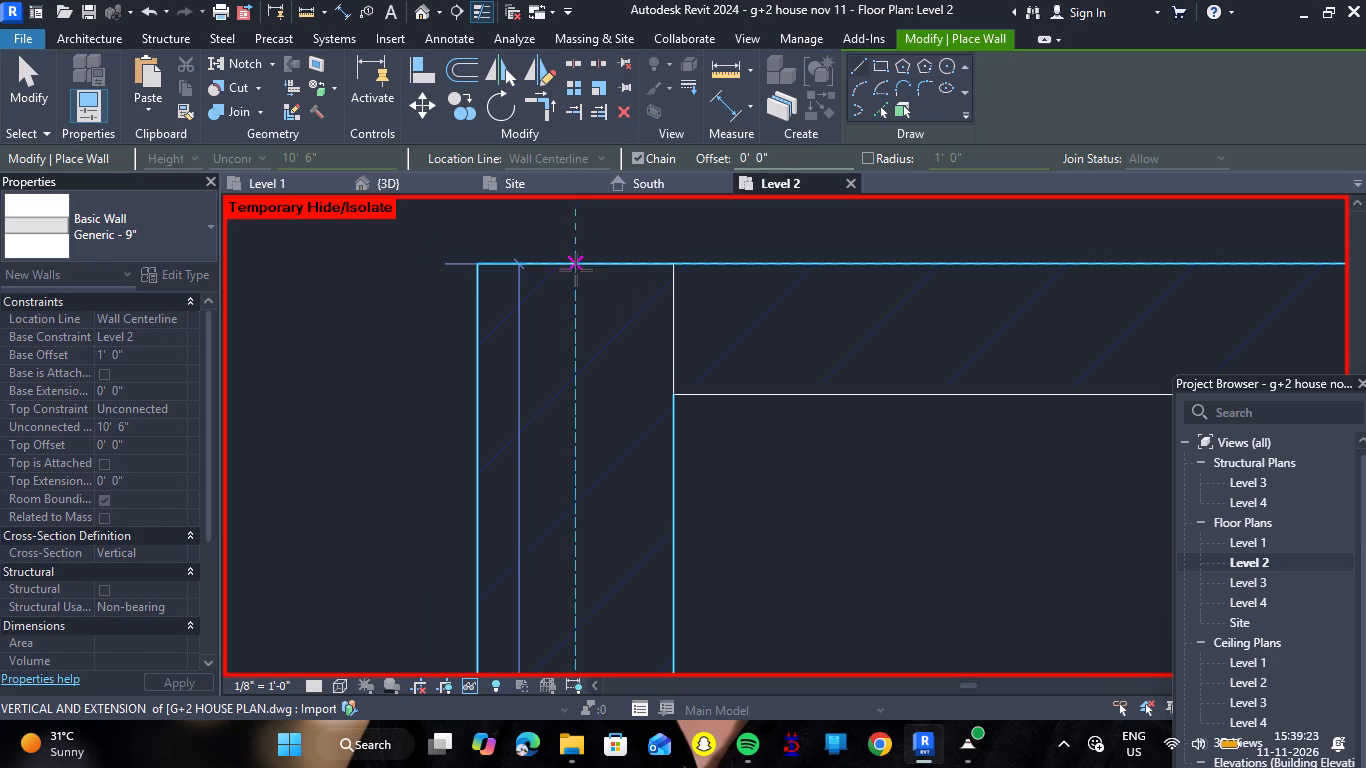
pyautogui.click(571, 263)
pyautogui.press('Escape')
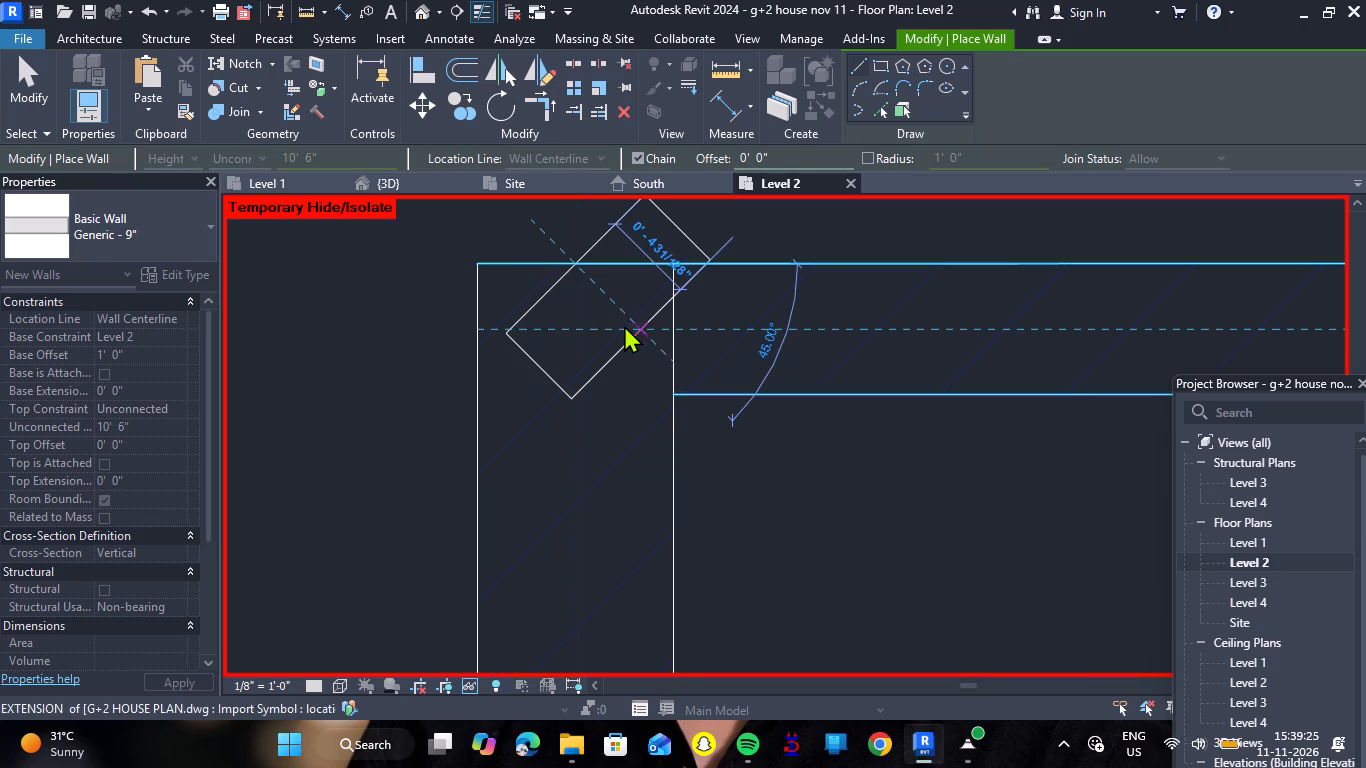
pyautogui.scroll(-17, 626, 325)
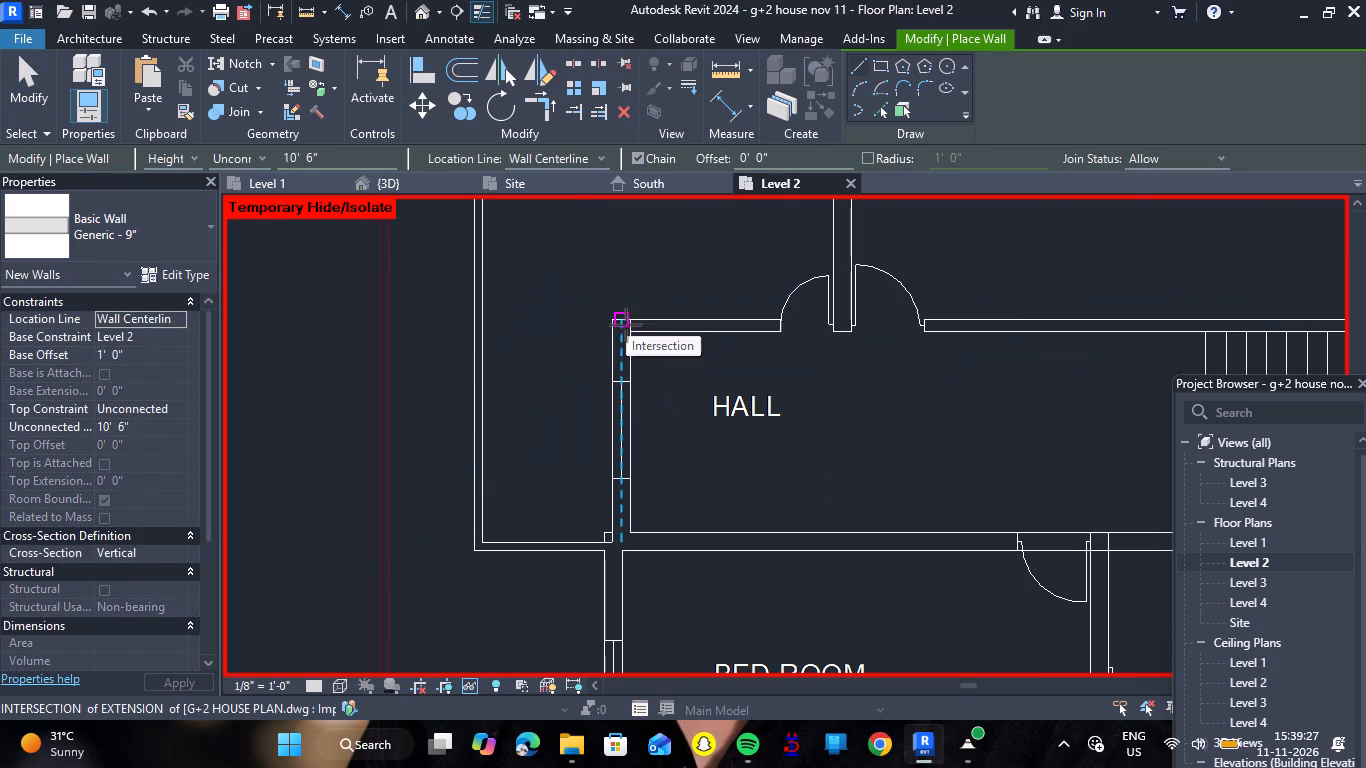
# Draw a Generic - 6" wall along the hall's upper side, from the hall's left wall to the inner face of the upper bedroom's right wall.
pyautogui.scroll(5, 623, 362)
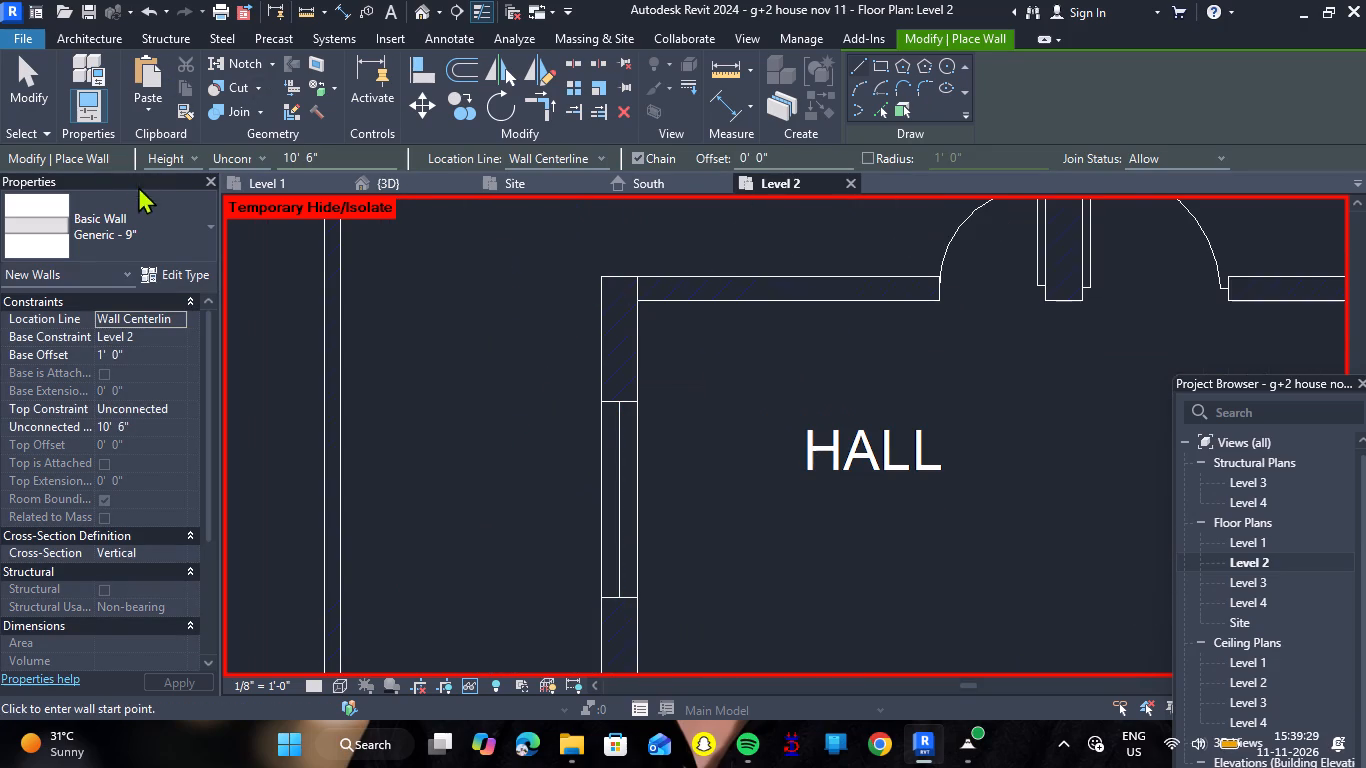
pyautogui.click(214, 228)
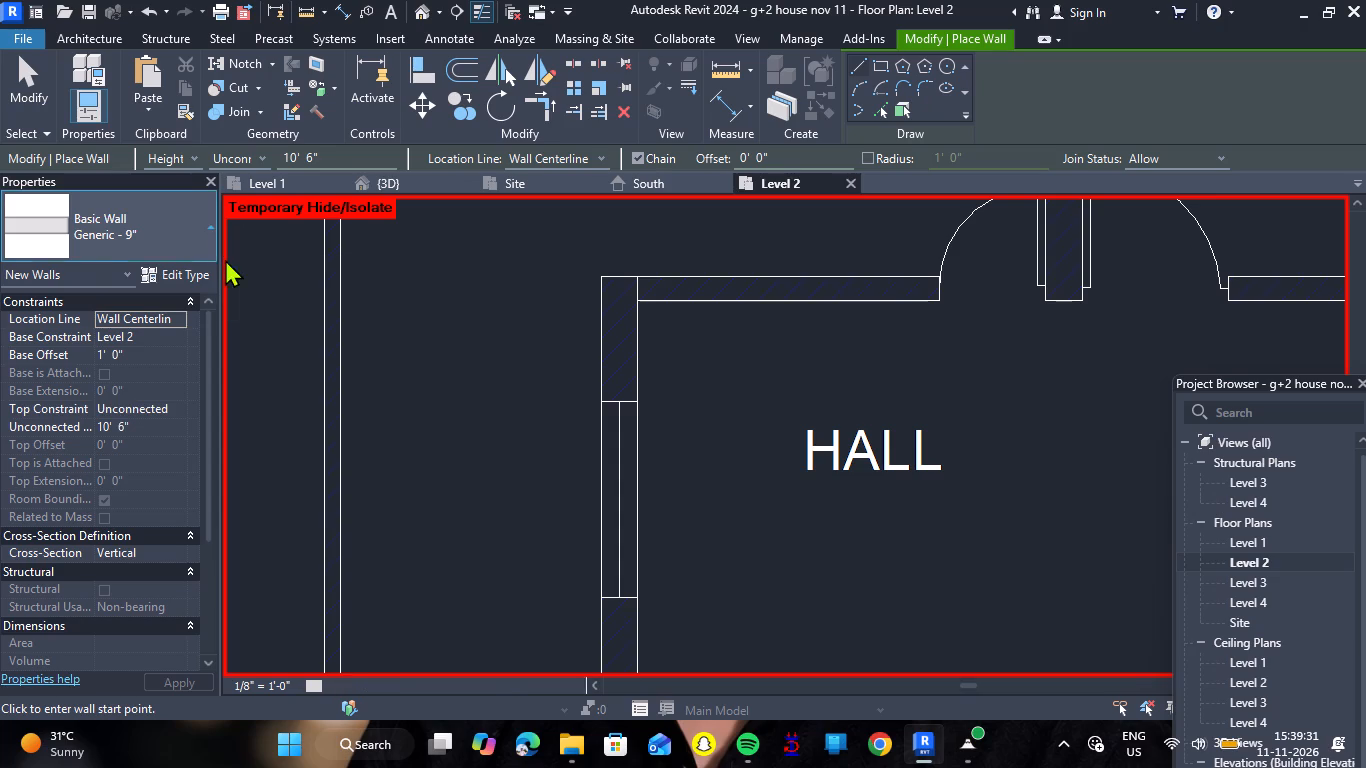
pyautogui.scroll(2, 178, 323)
pyautogui.click(121, 346)
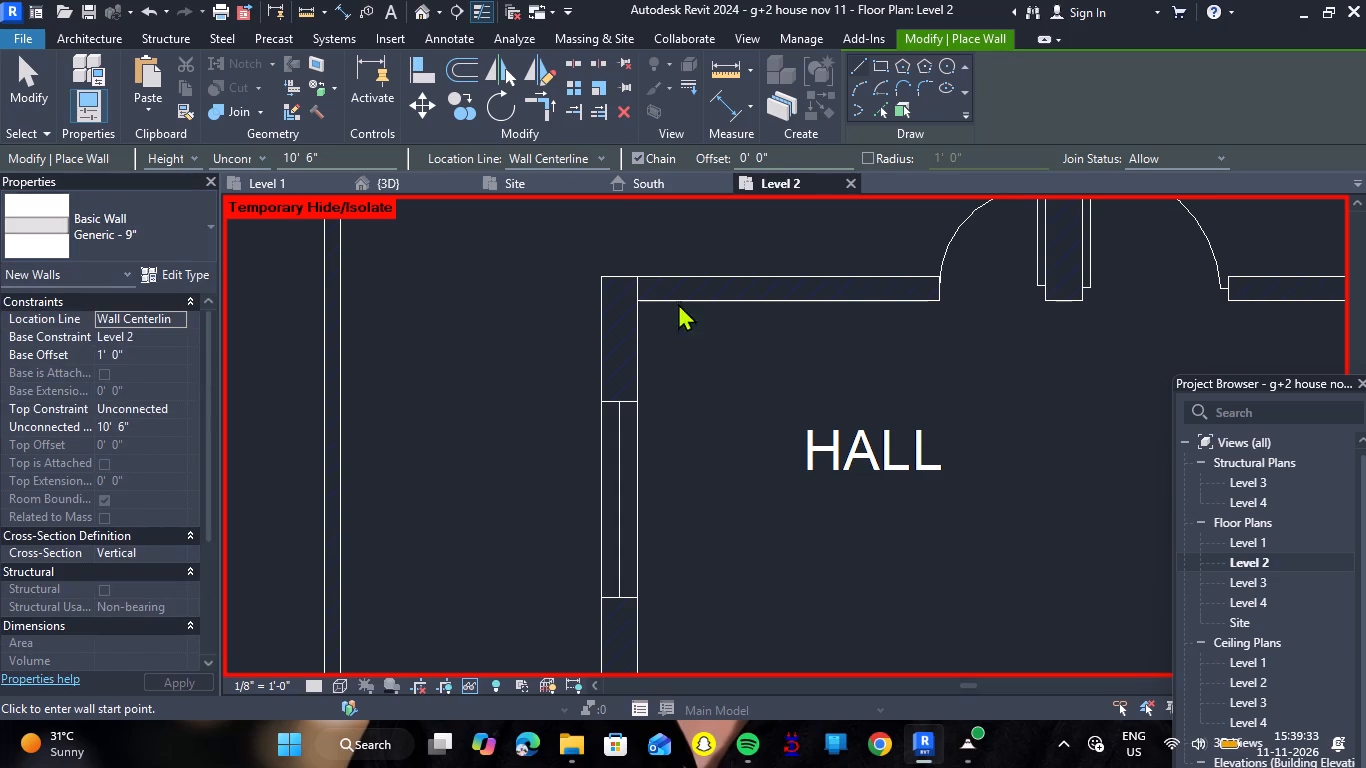
pyautogui.click(637, 288)
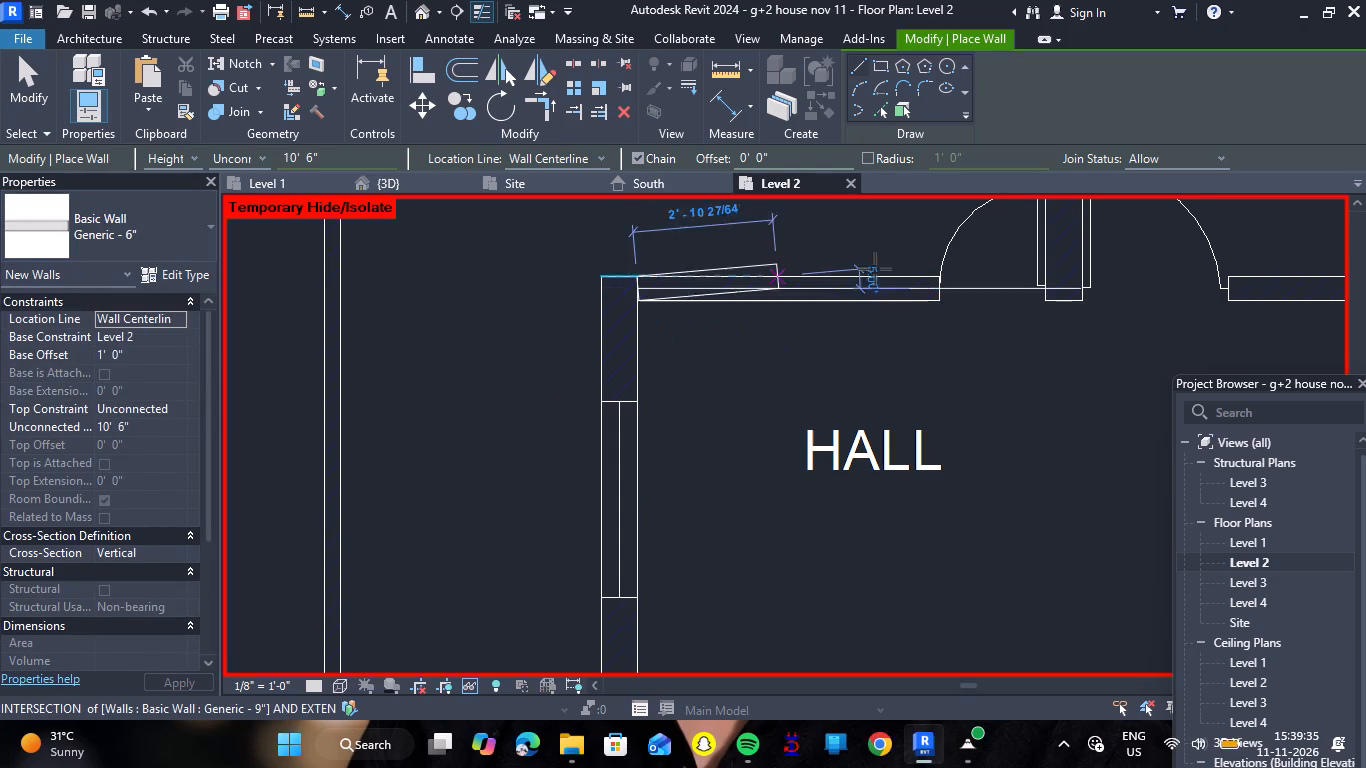
pyautogui.scroll(-10, 927, 290)
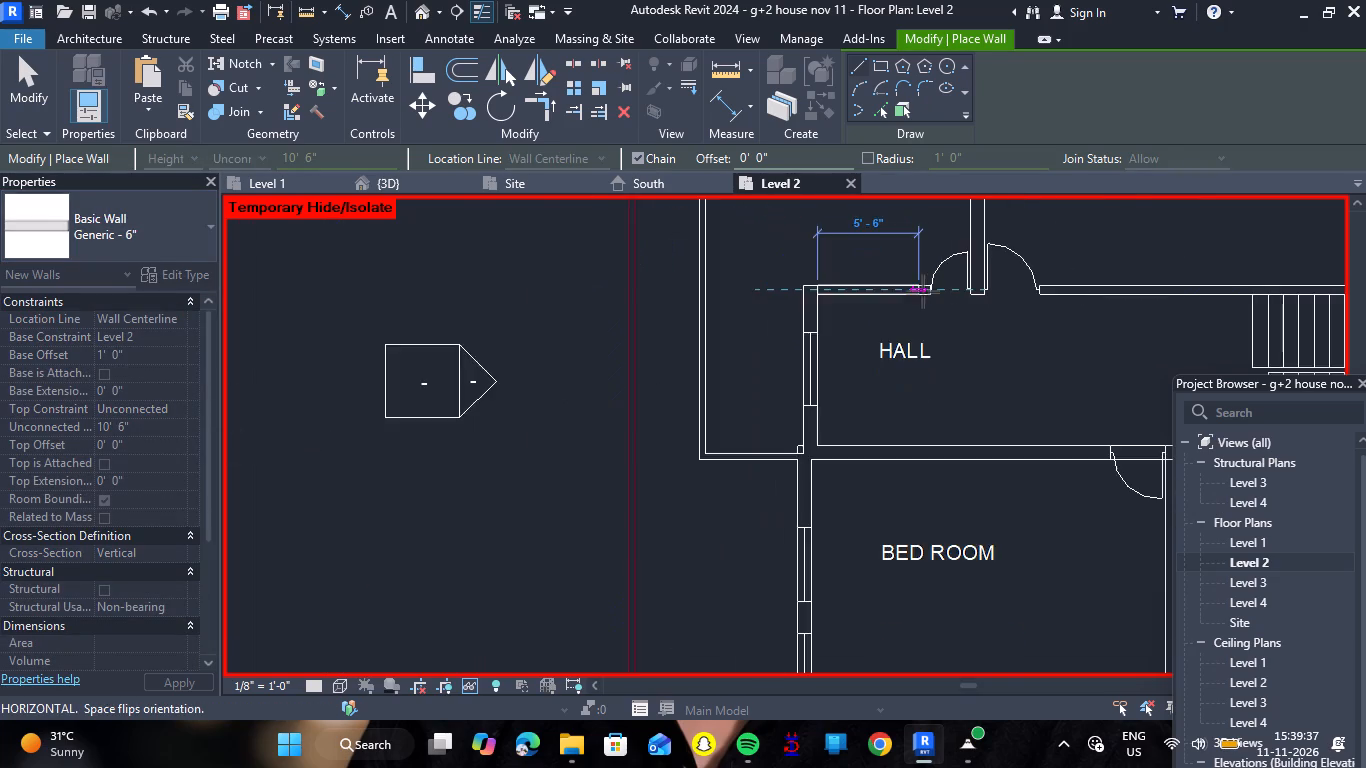
pyautogui.scroll(-2, 923, 292)
pyautogui.scroll(6, 1155, 285)
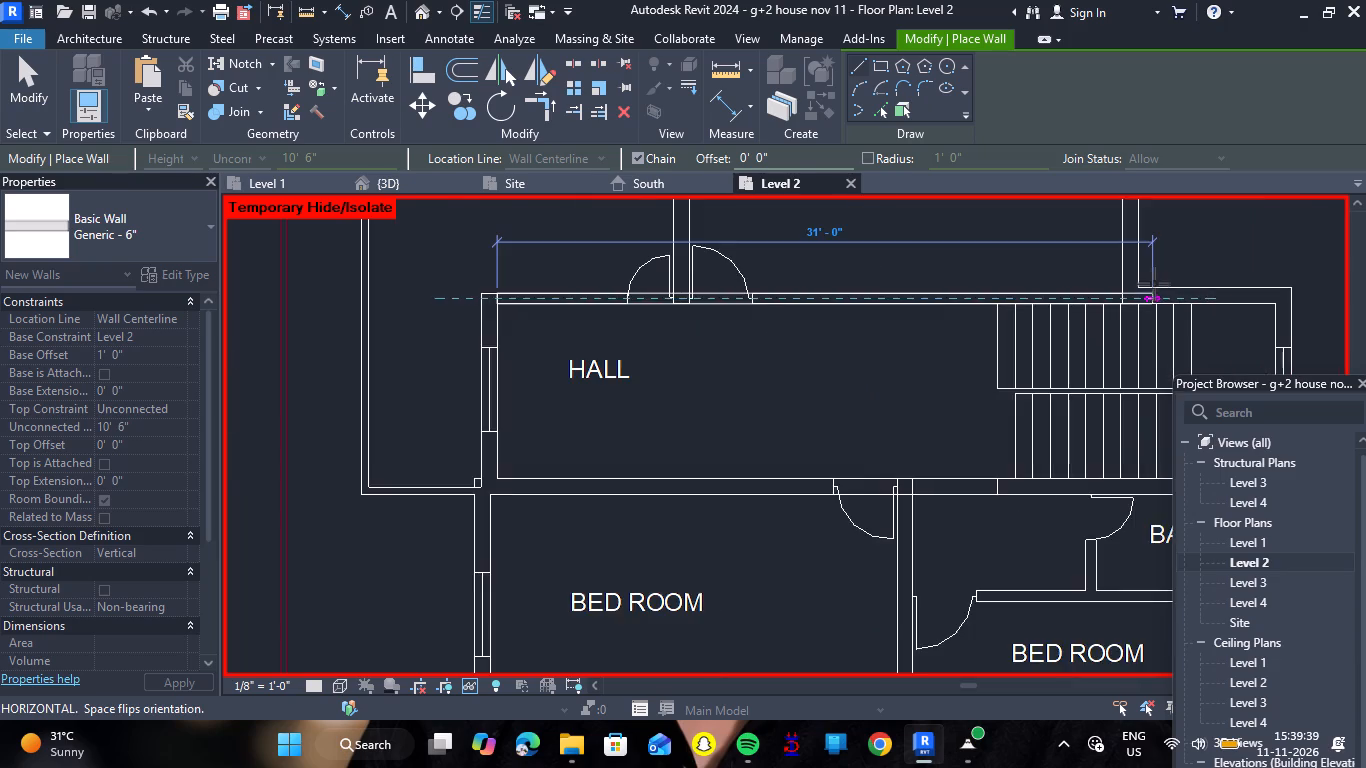
pyautogui.scroll(10, 1154, 284)
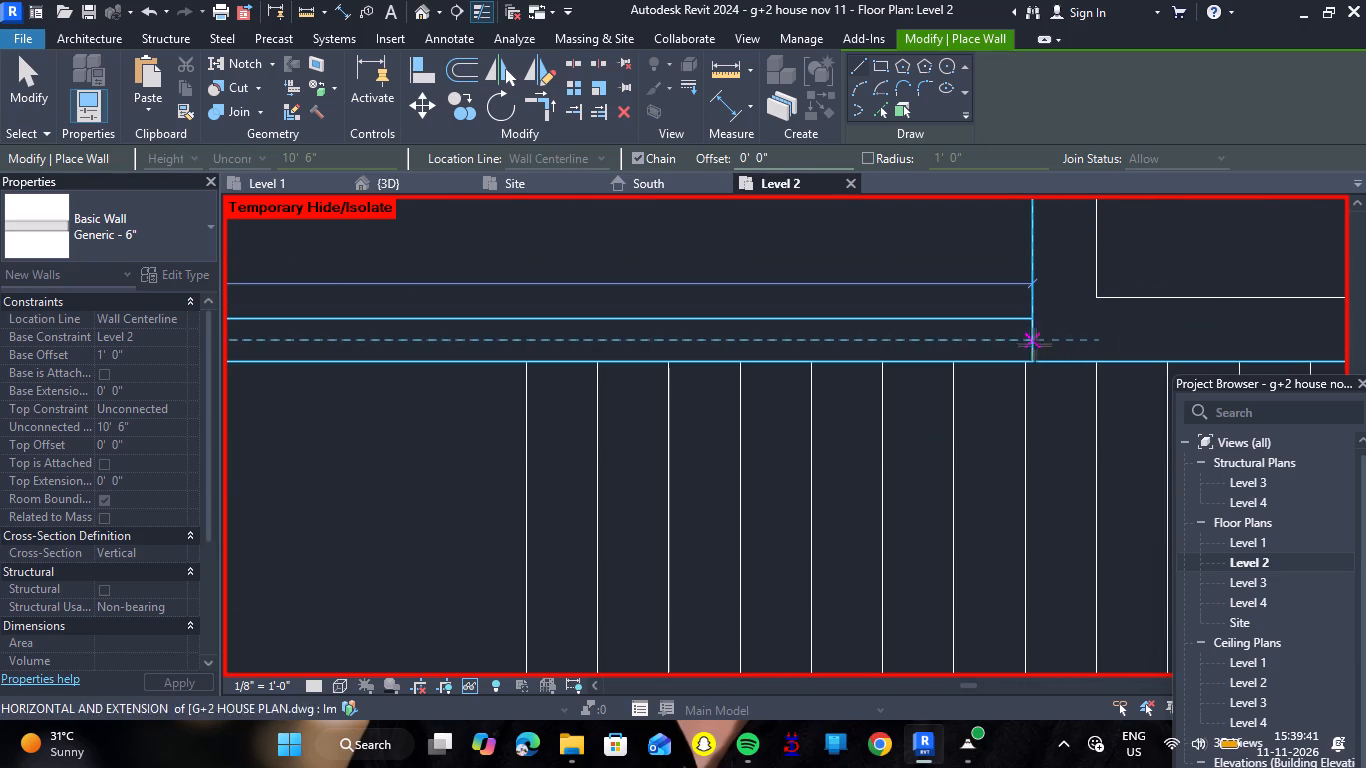
pyautogui.click(1032, 343)
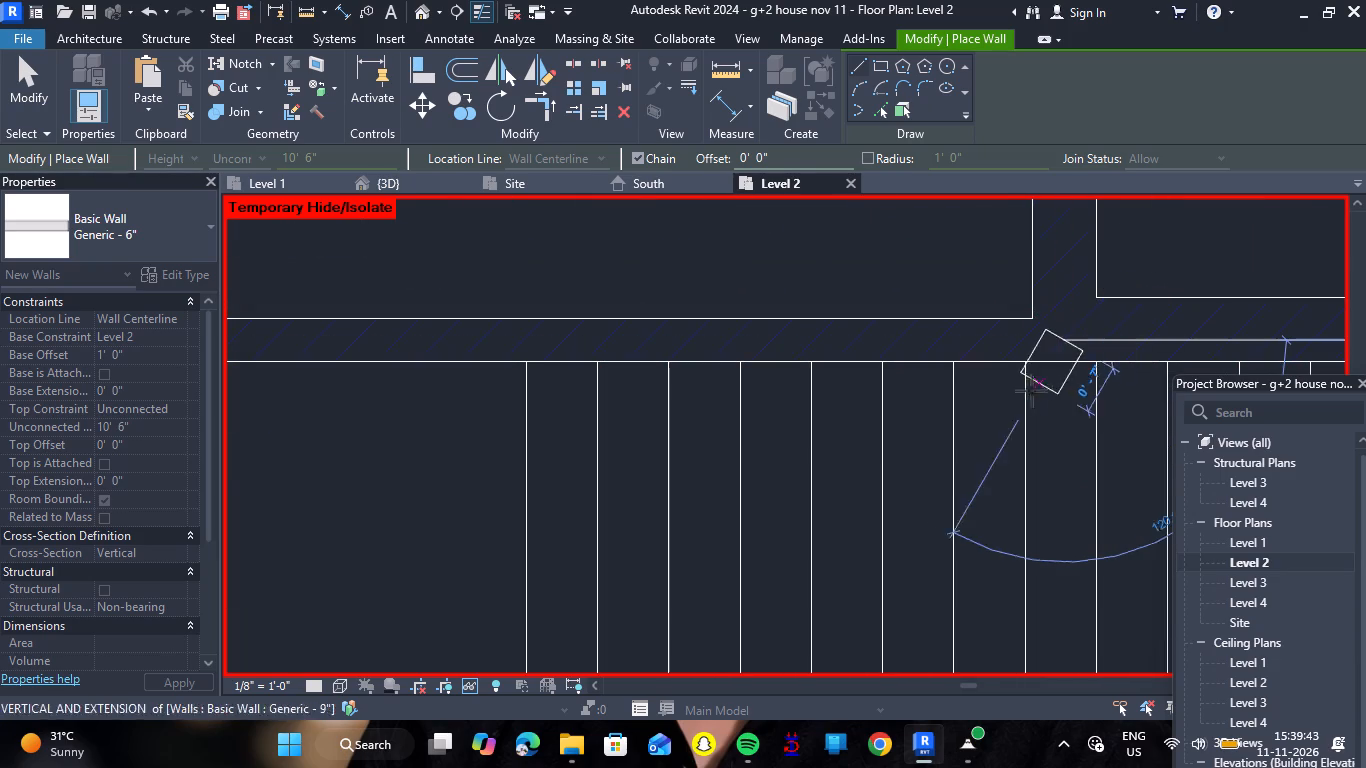
pyautogui.press('Escape')
pyautogui.scroll(-14, 914, 311)
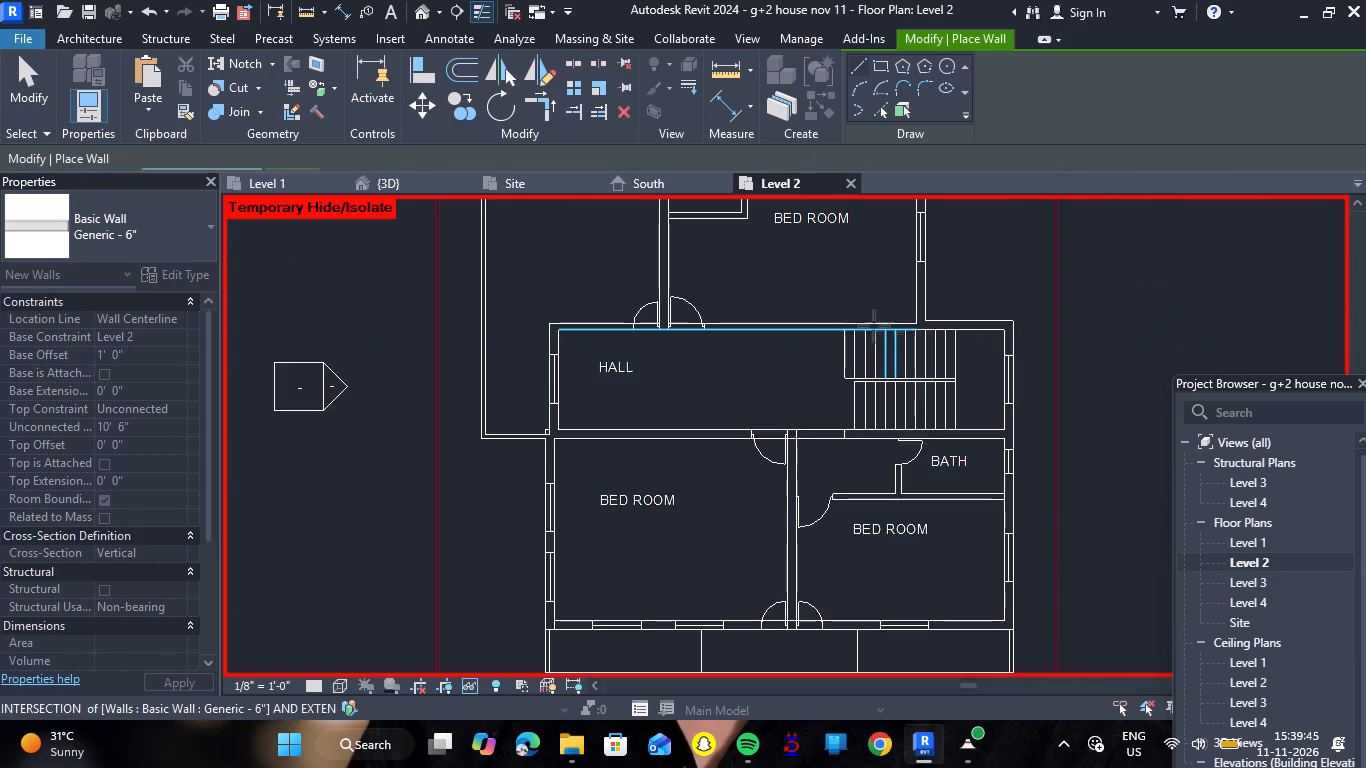
pyautogui.scroll(-4, 856, 311)
pyautogui.scroll(6, 826, 386)
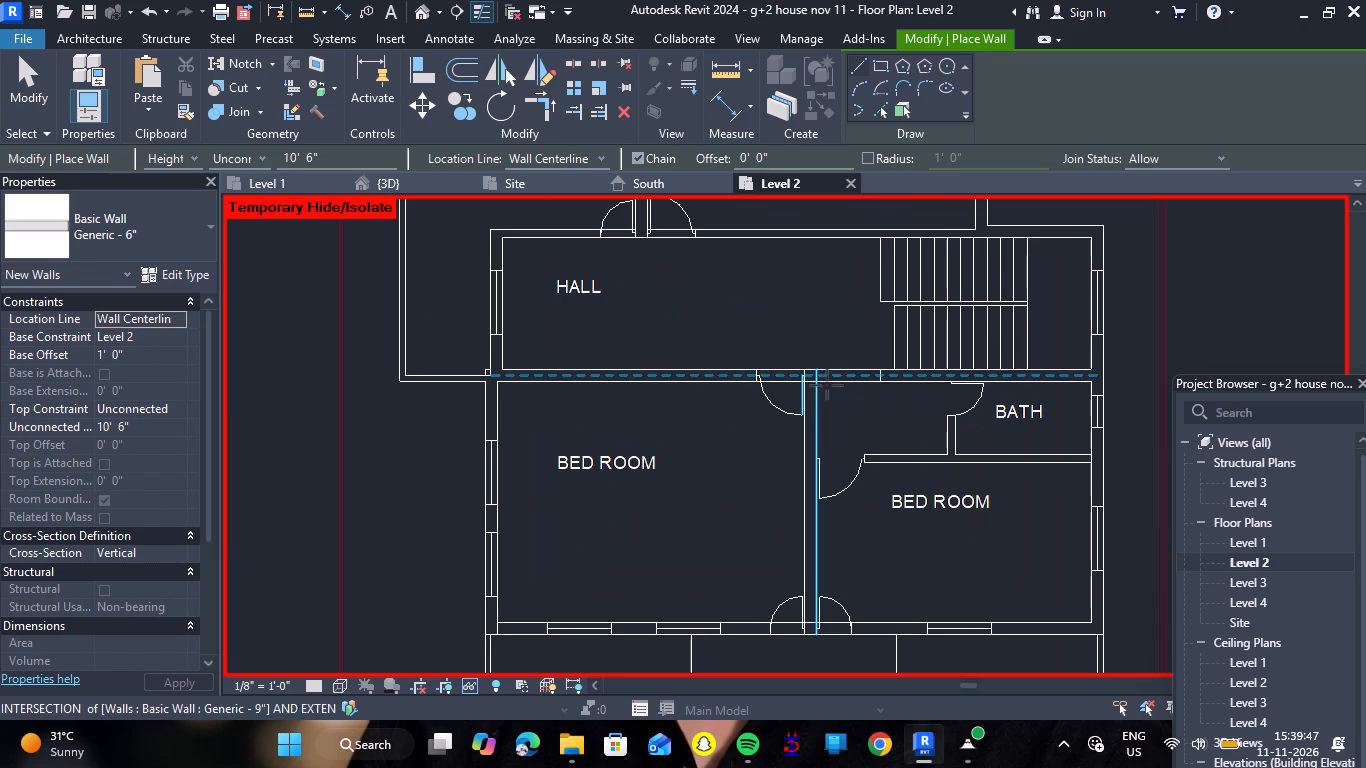
pyautogui.press('Escape')
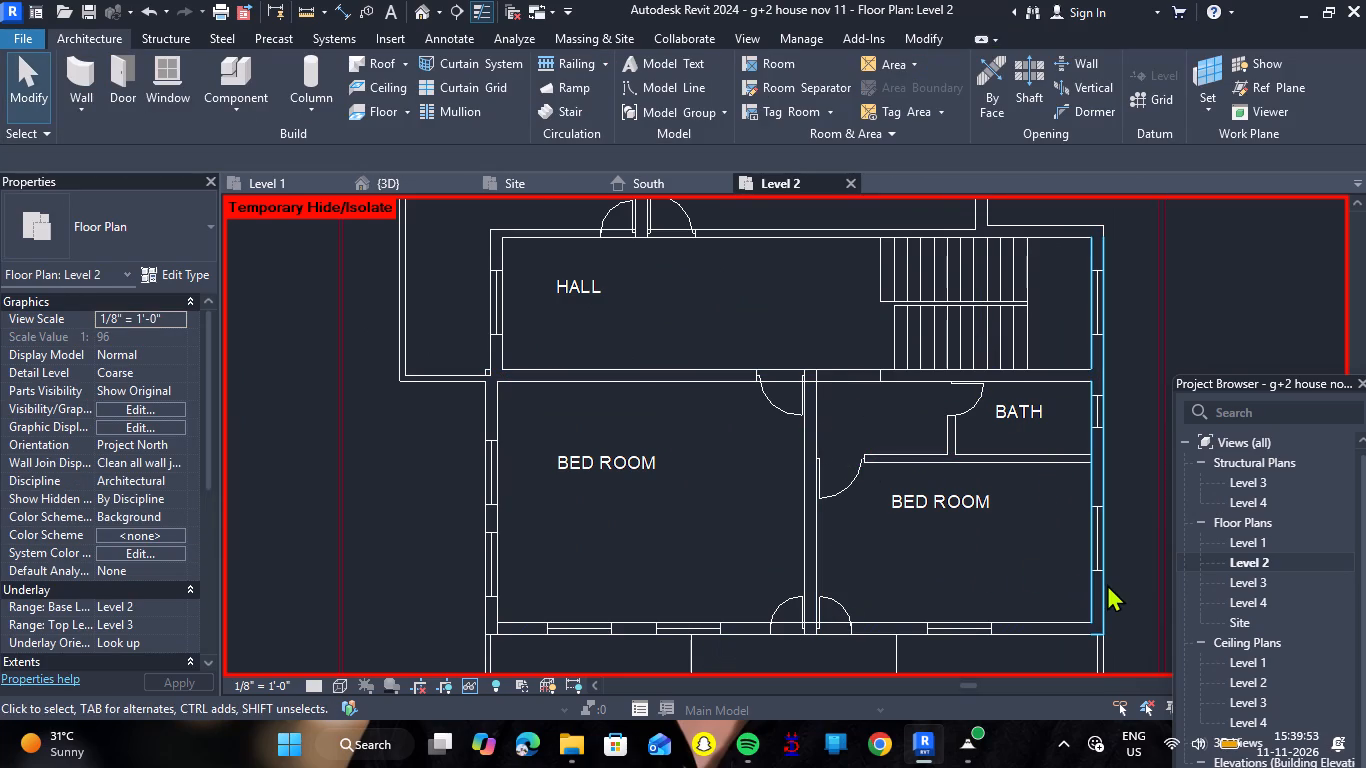
# Draw a Generic - 6" wall about 6'-6" long along the upper bath's lower side, from the balcony-side wall to the bath's right edge.
pyautogui.scroll(-4, 839, 444)
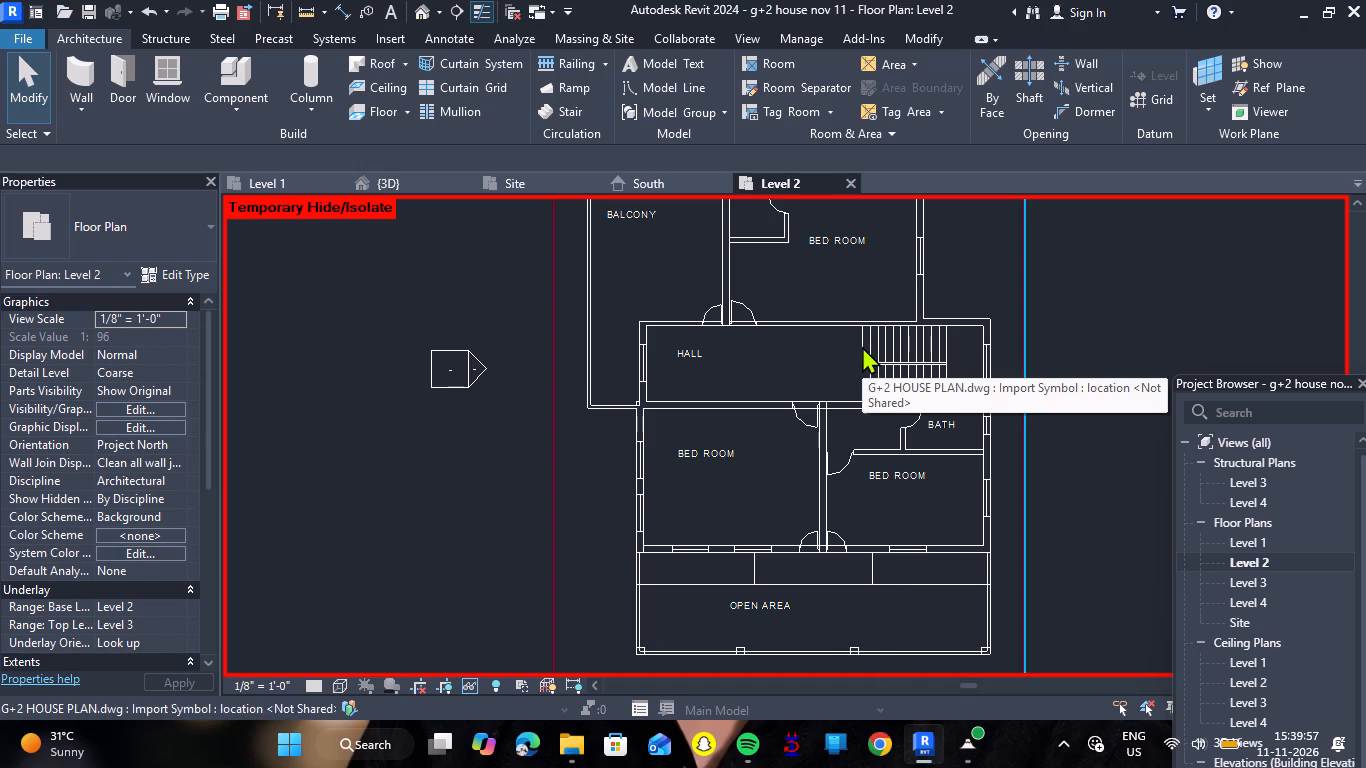
pyautogui.scroll(-2, 861, 325)
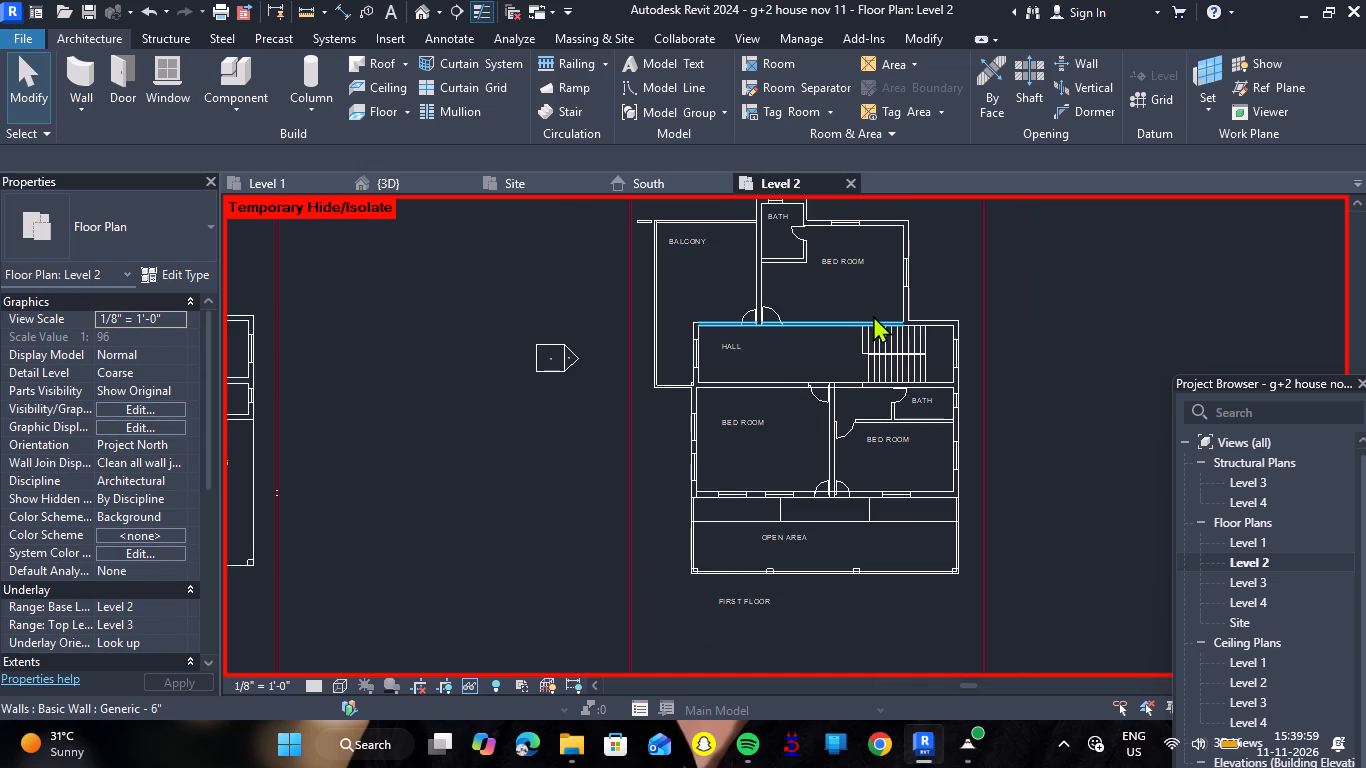
pyautogui.scroll(4, 882, 312)
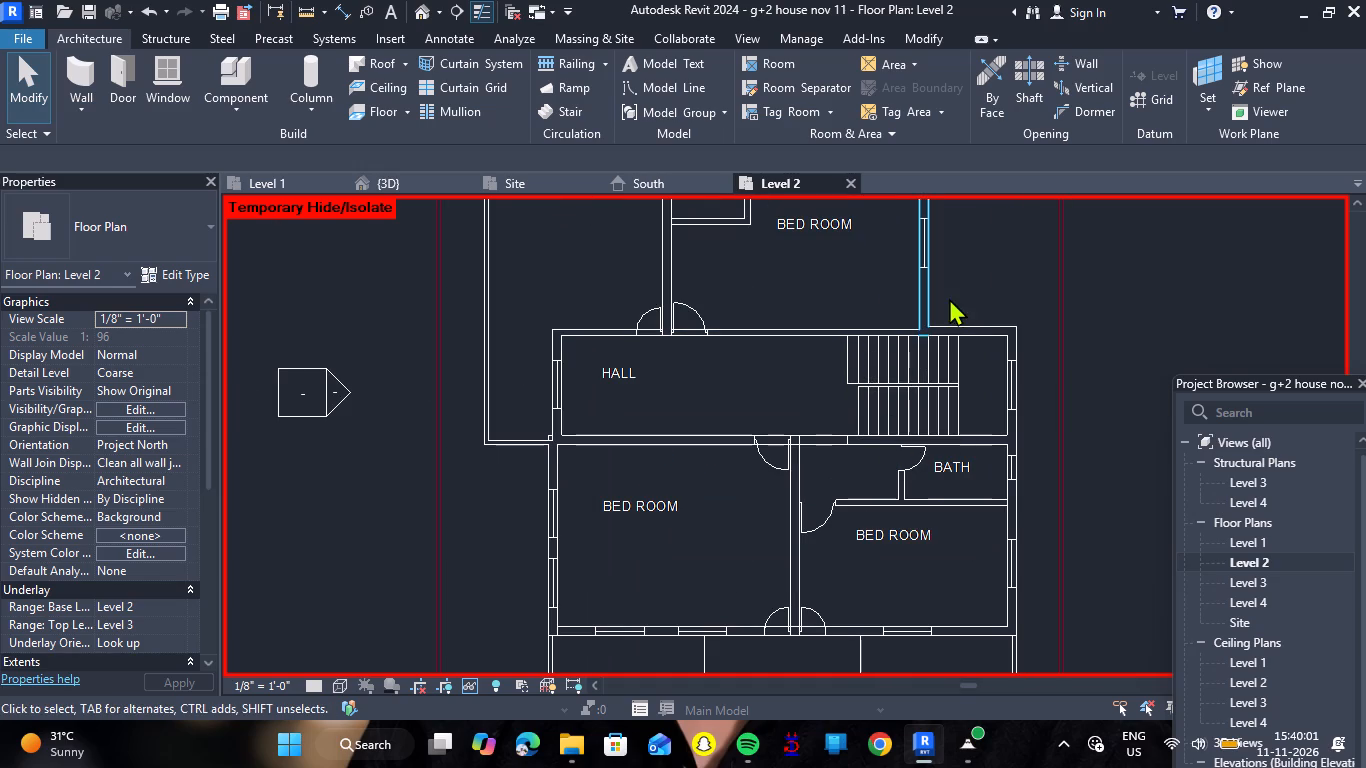
pyautogui.scroll(-2, 824, 299)
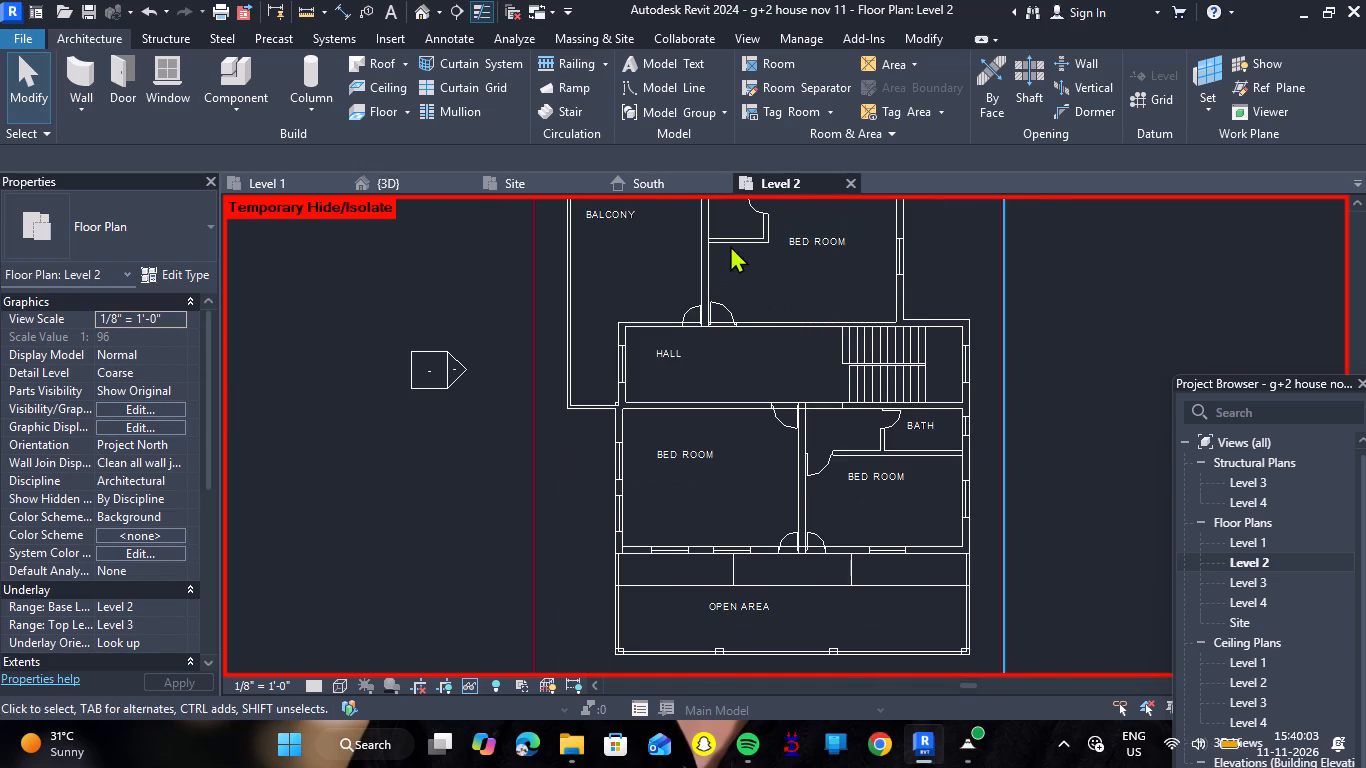
pyautogui.scroll(-4, 739, 254)
pyautogui.scroll(5, 758, 209)
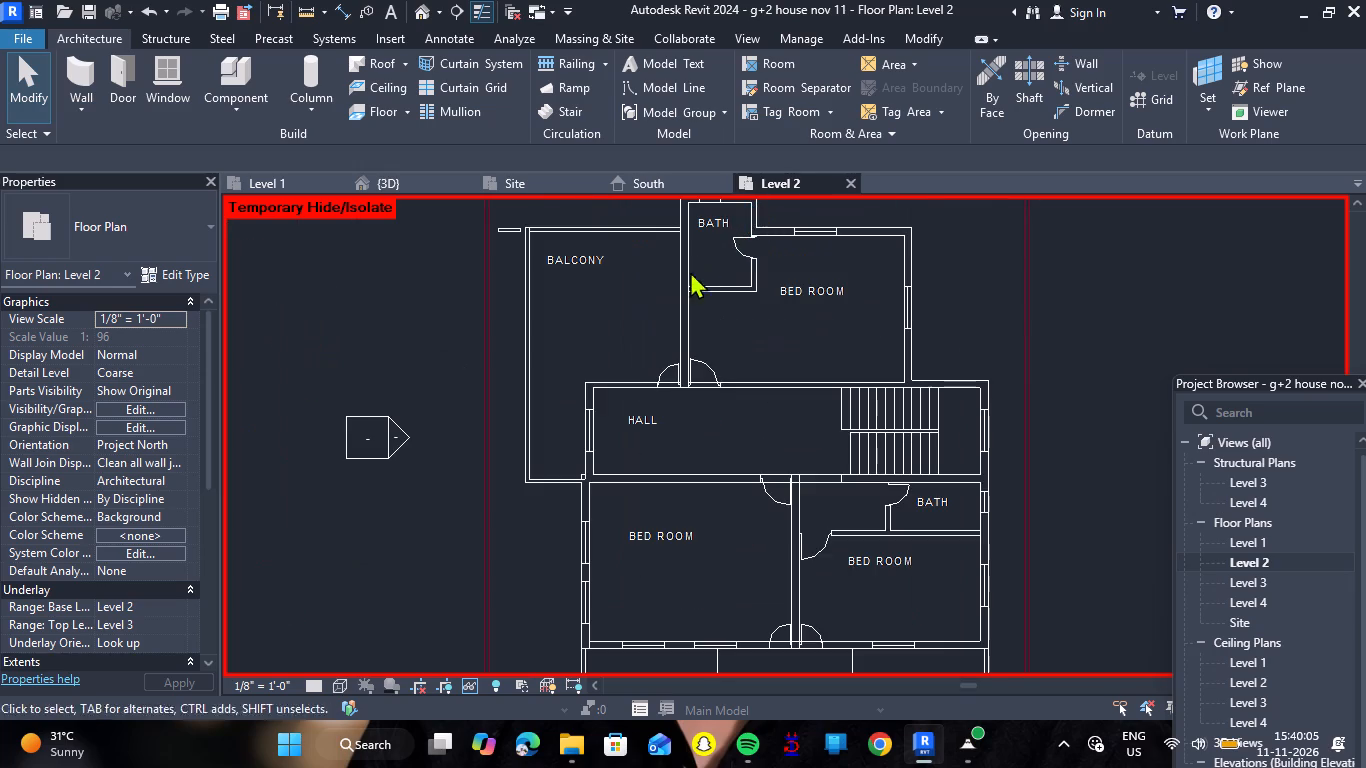
pyautogui.scroll(4, 683, 282)
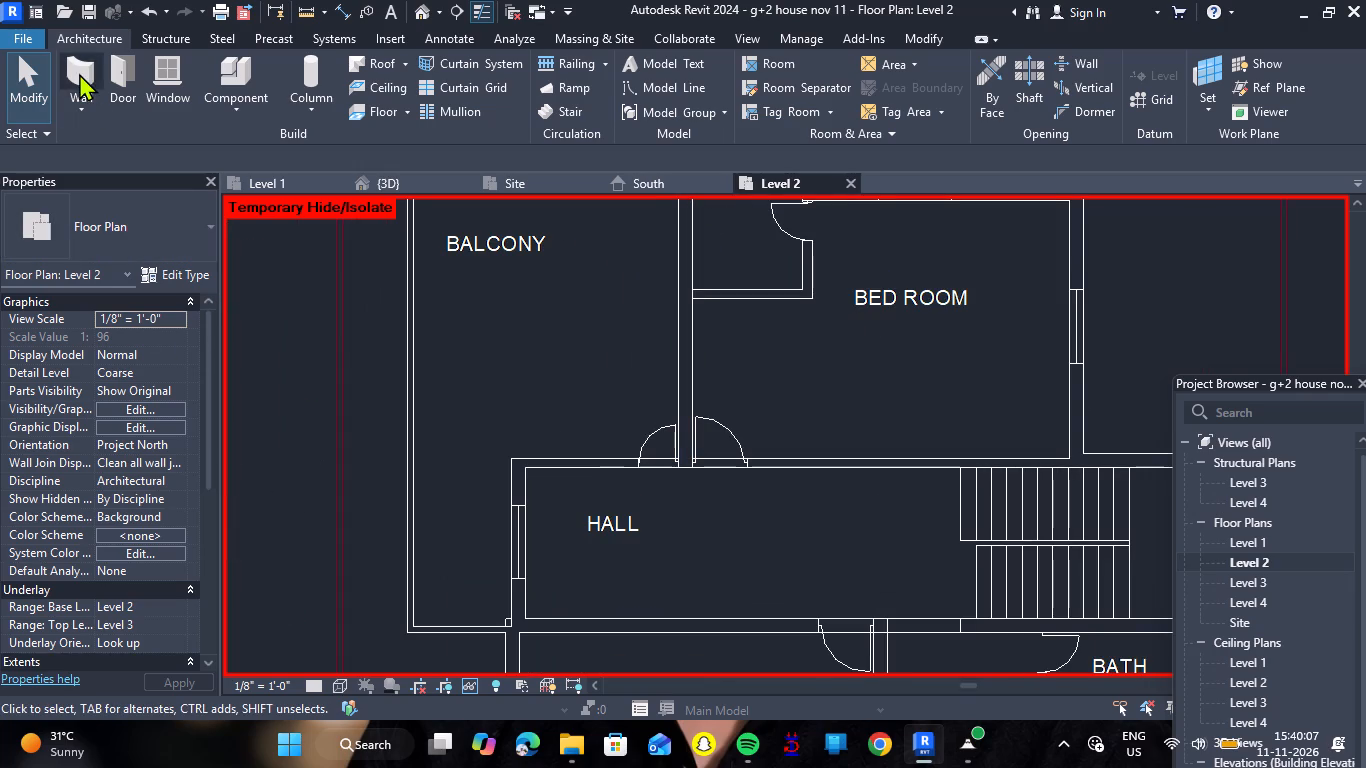
pyautogui.click(79, 73)
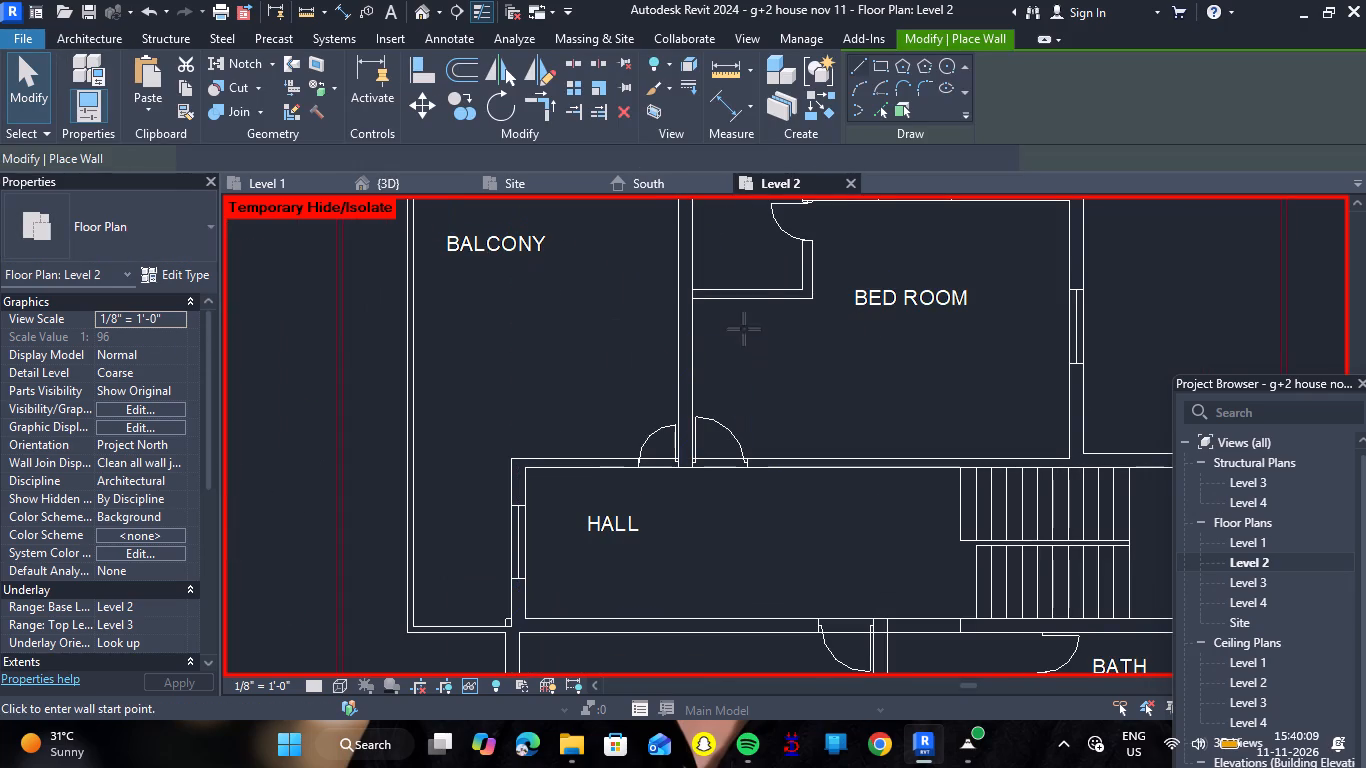
pyautogui.scroll(10, 730, 272)
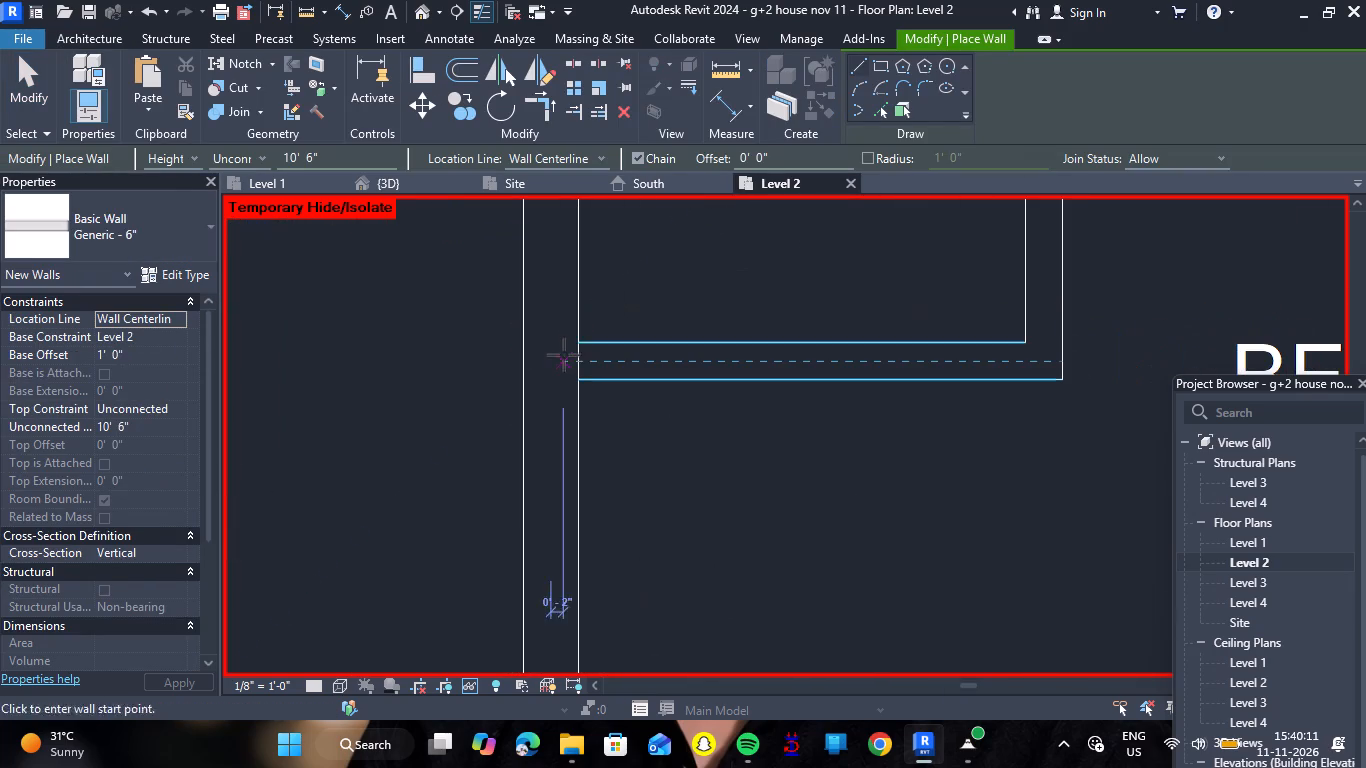
pyautogui.click(575, 364)
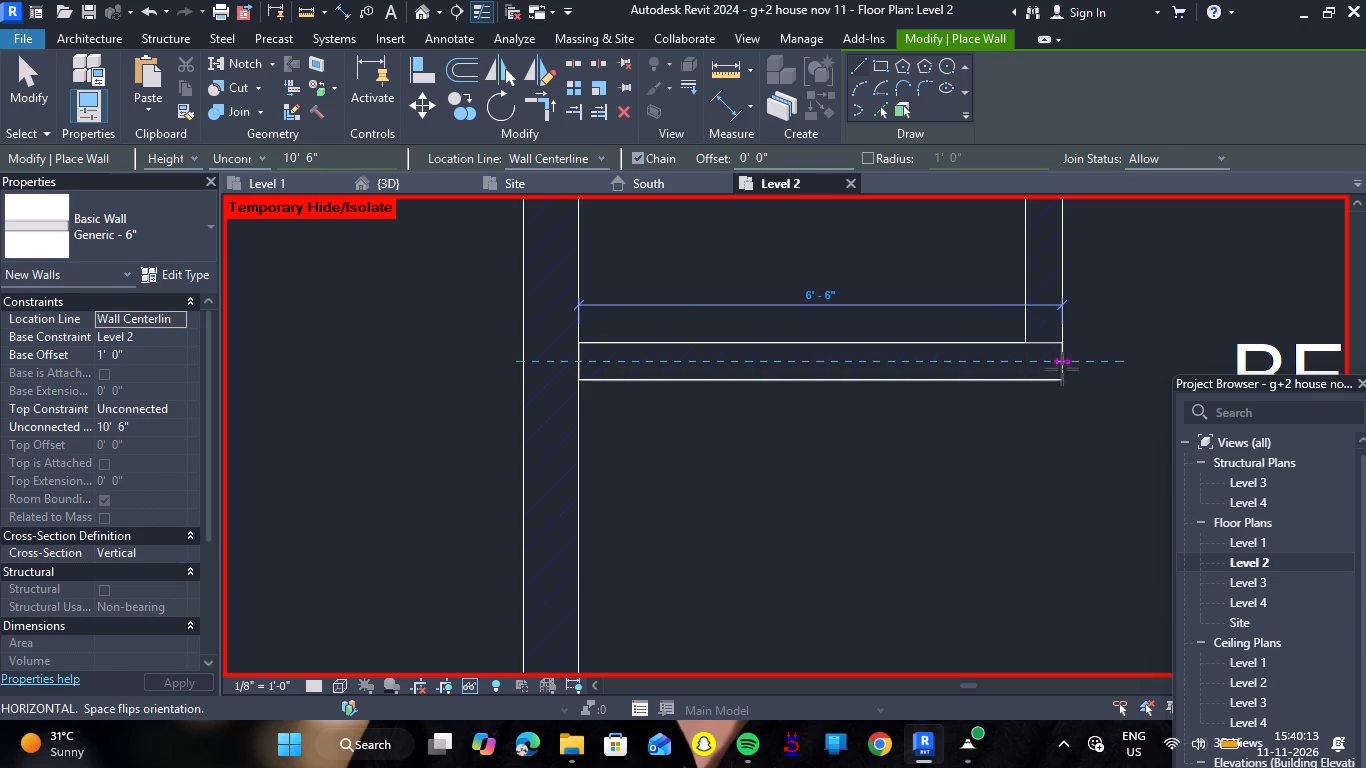
pyautogui.click(1061, 362)
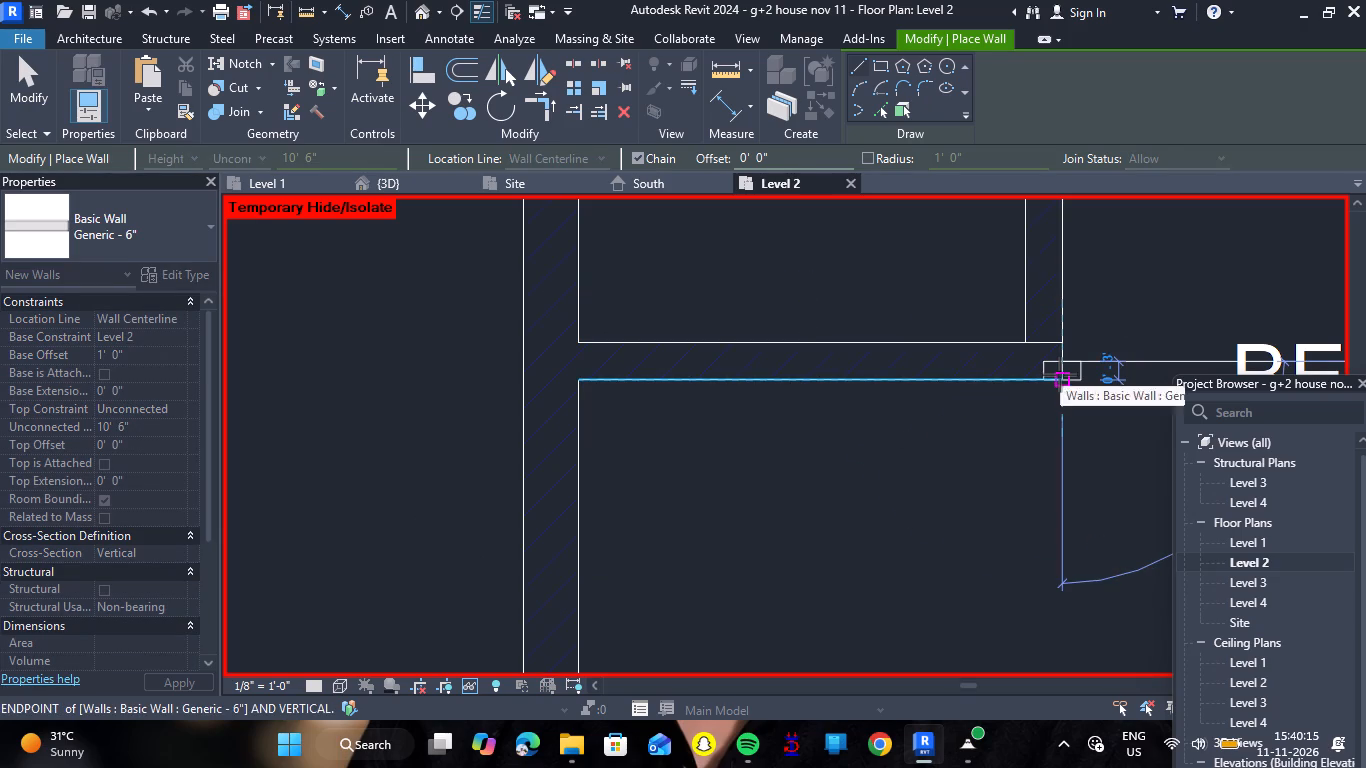
pyautogui.press('Escape')
# Draw a Generic - 6" wall up the upper bath's right side, from its lower-right corner to the upper bedroom's top wall.
pyautogui.click(1046, 382)
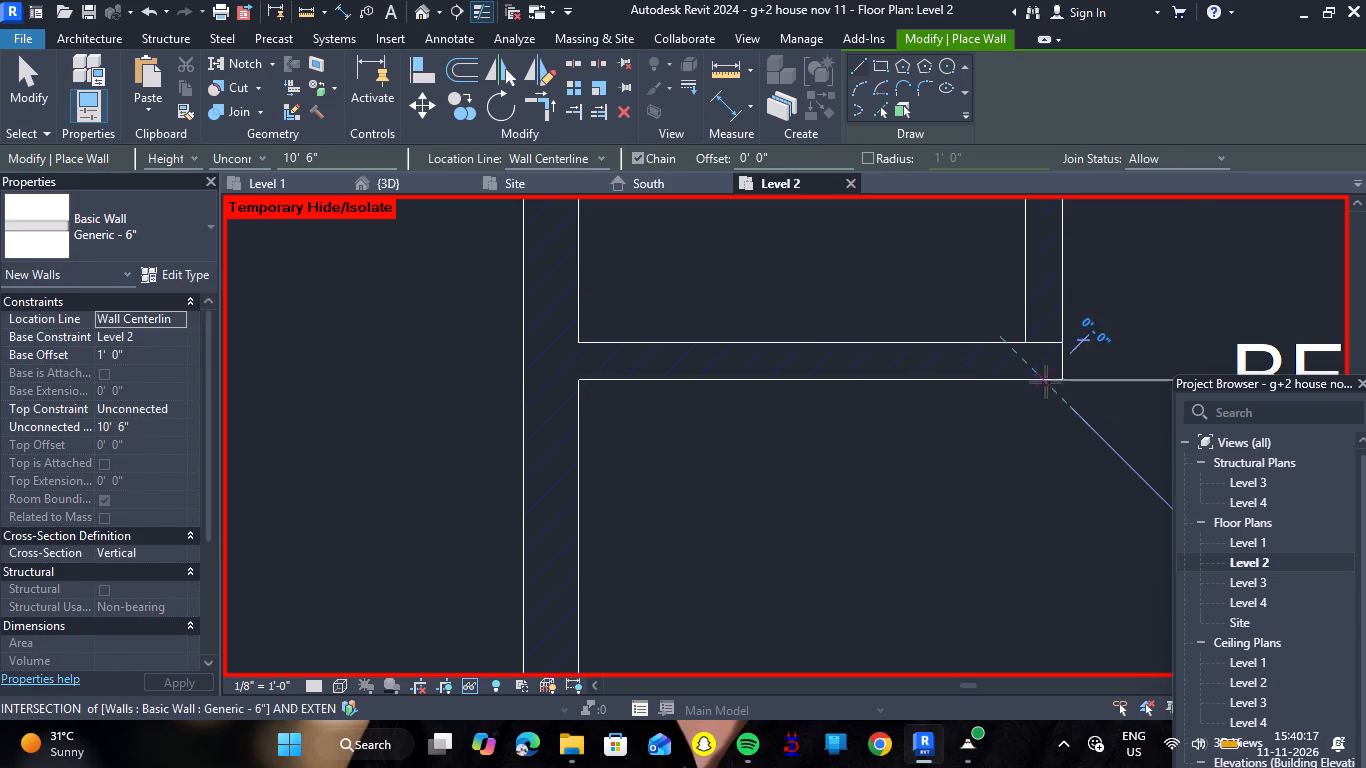
pyautogui.scroll(-11, 1050, 291)
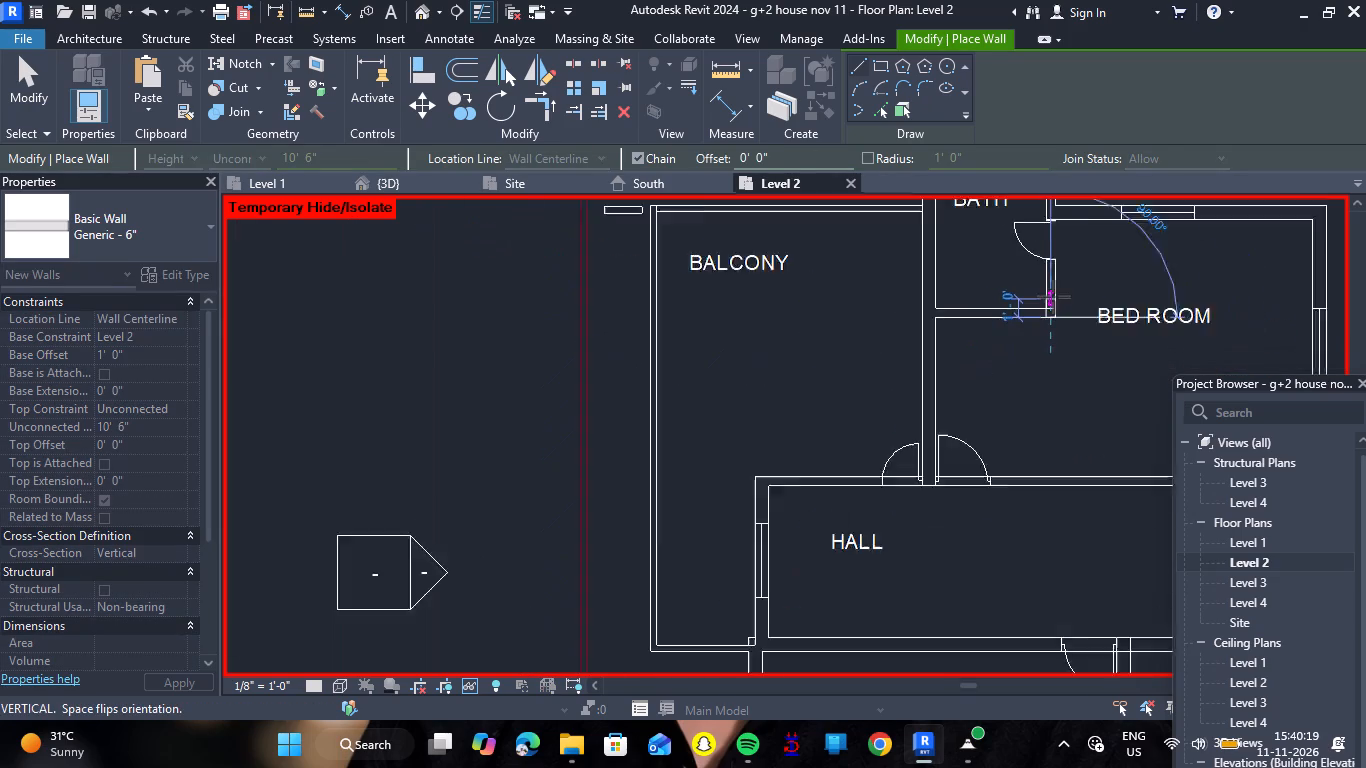
pyautogui.scroll(-1, 1054, 297)
pyautogui.scroll(6, 1057, 247)
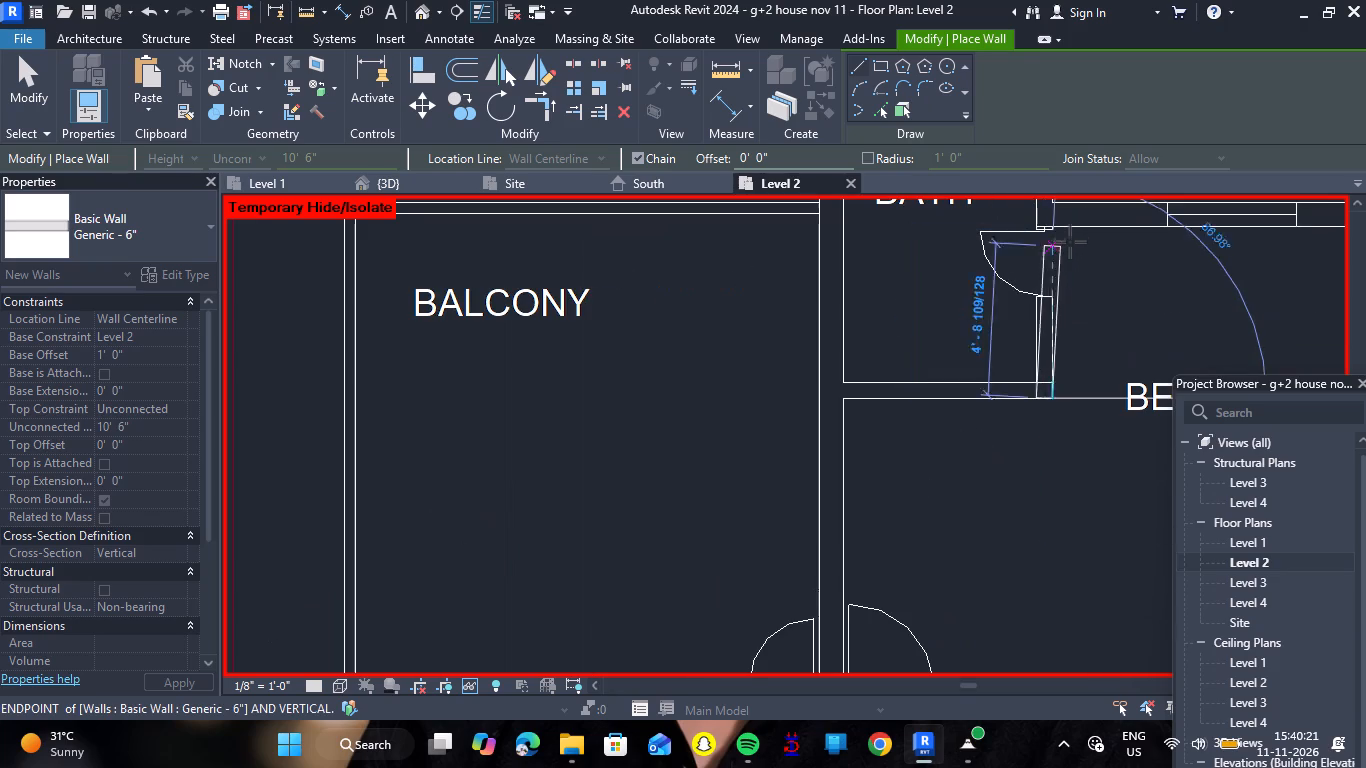
pyautogui.scroll(15, 1046, 222)
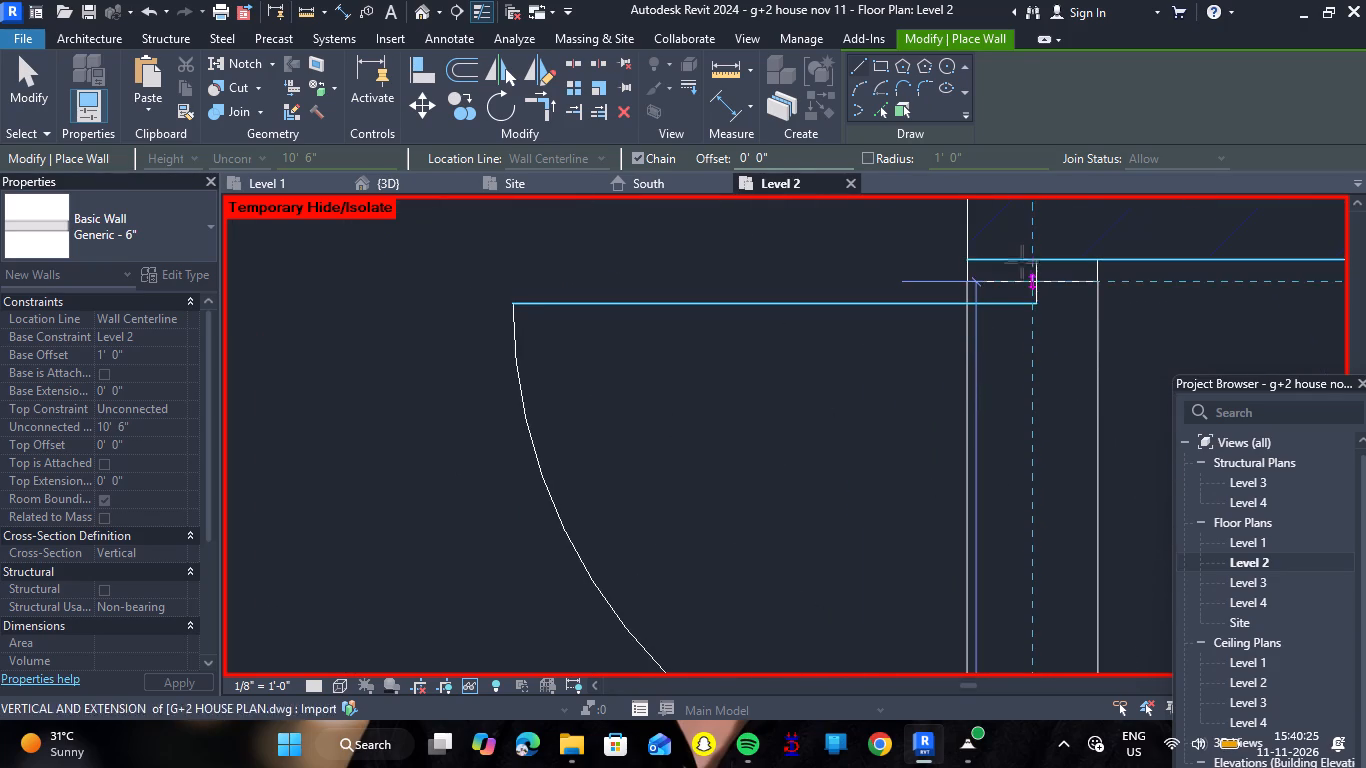
pyautogui.click(1035, 254)
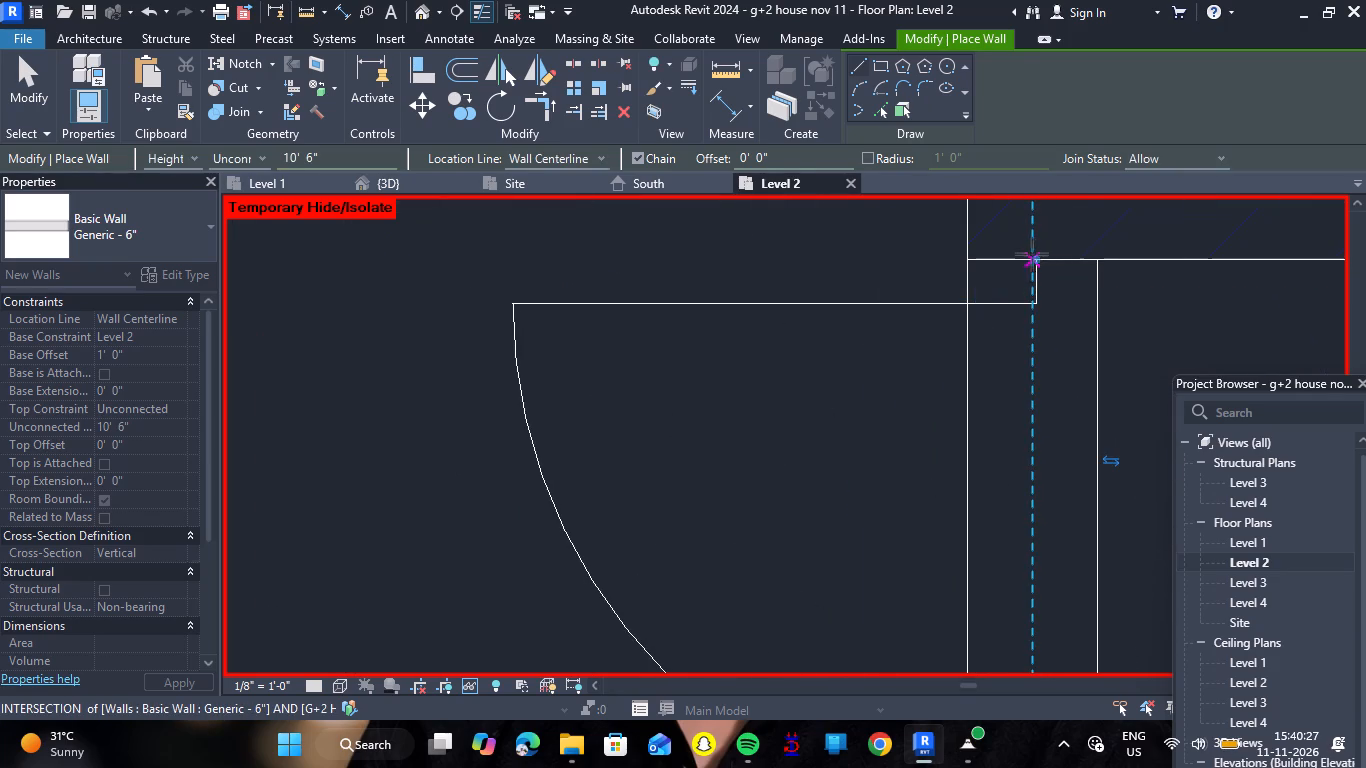
pyautogui.press('Escape')
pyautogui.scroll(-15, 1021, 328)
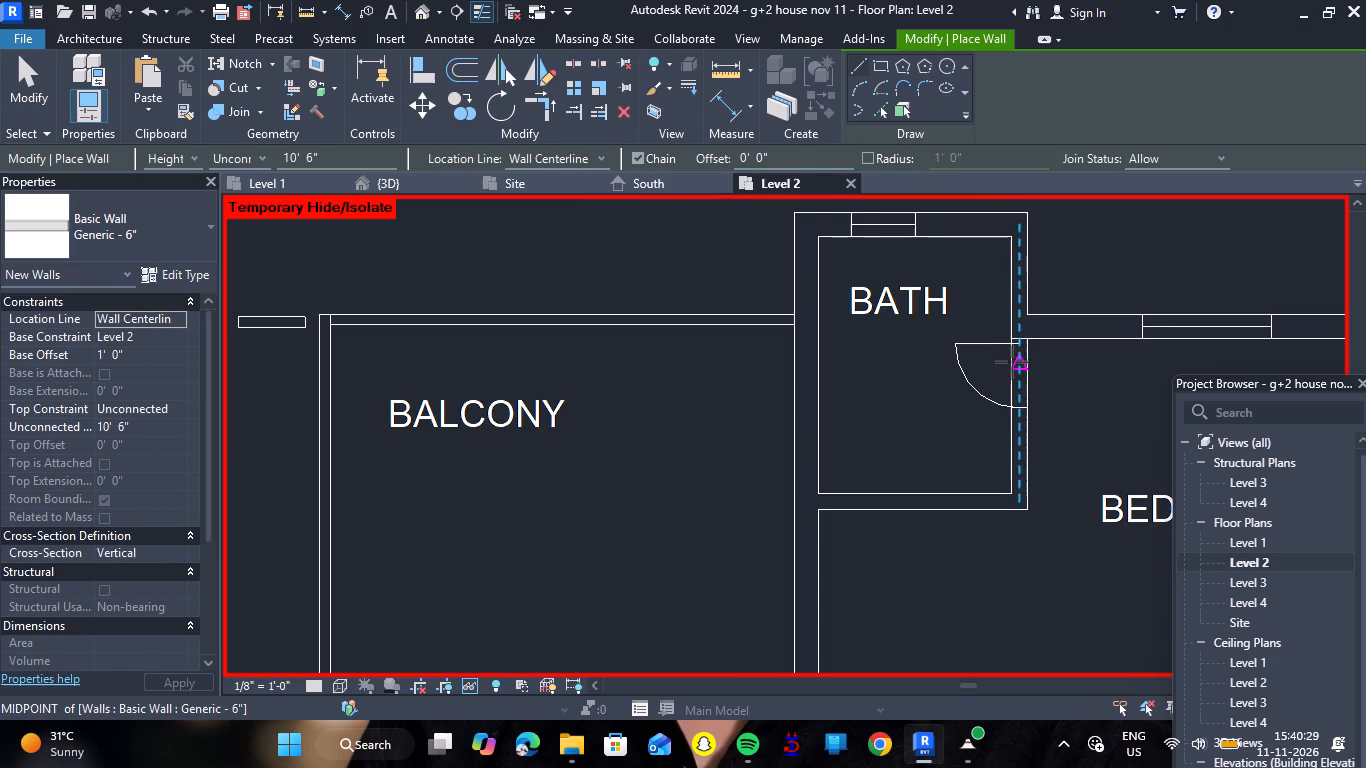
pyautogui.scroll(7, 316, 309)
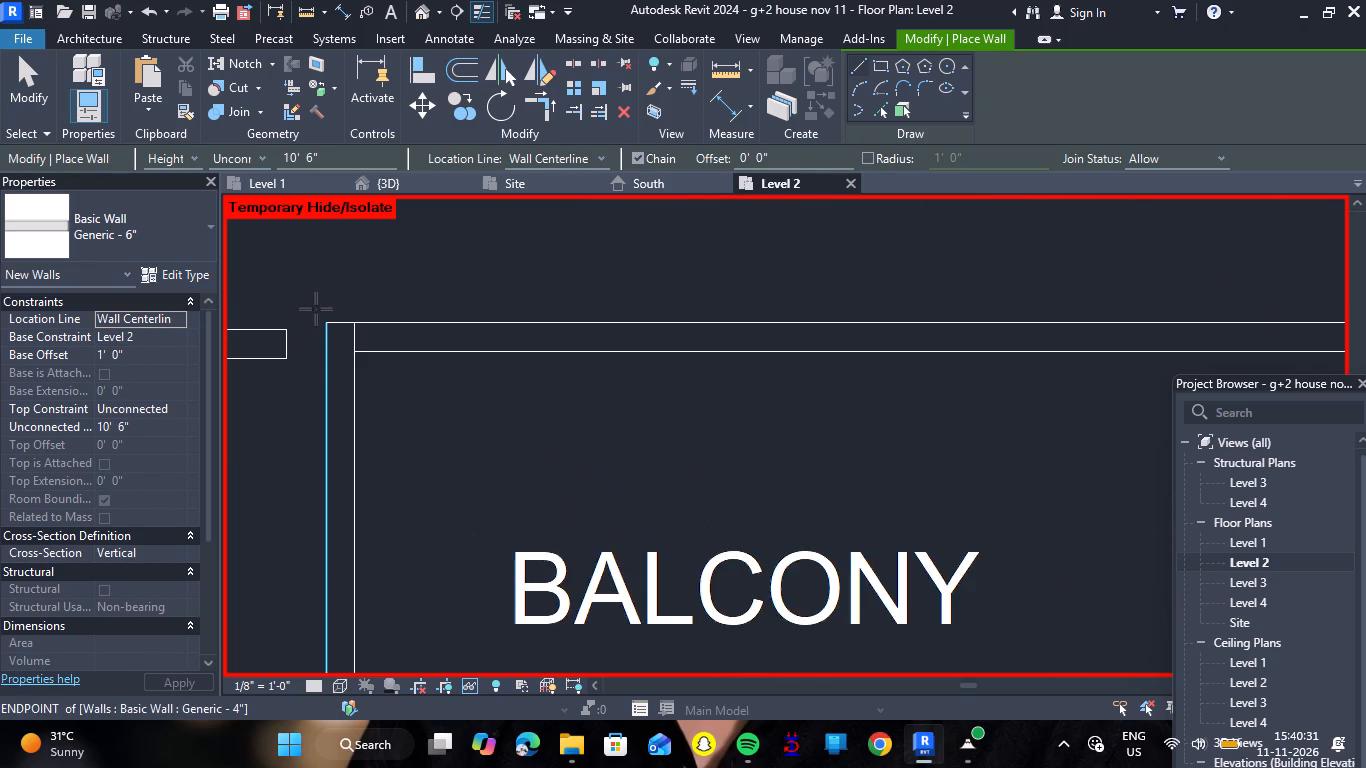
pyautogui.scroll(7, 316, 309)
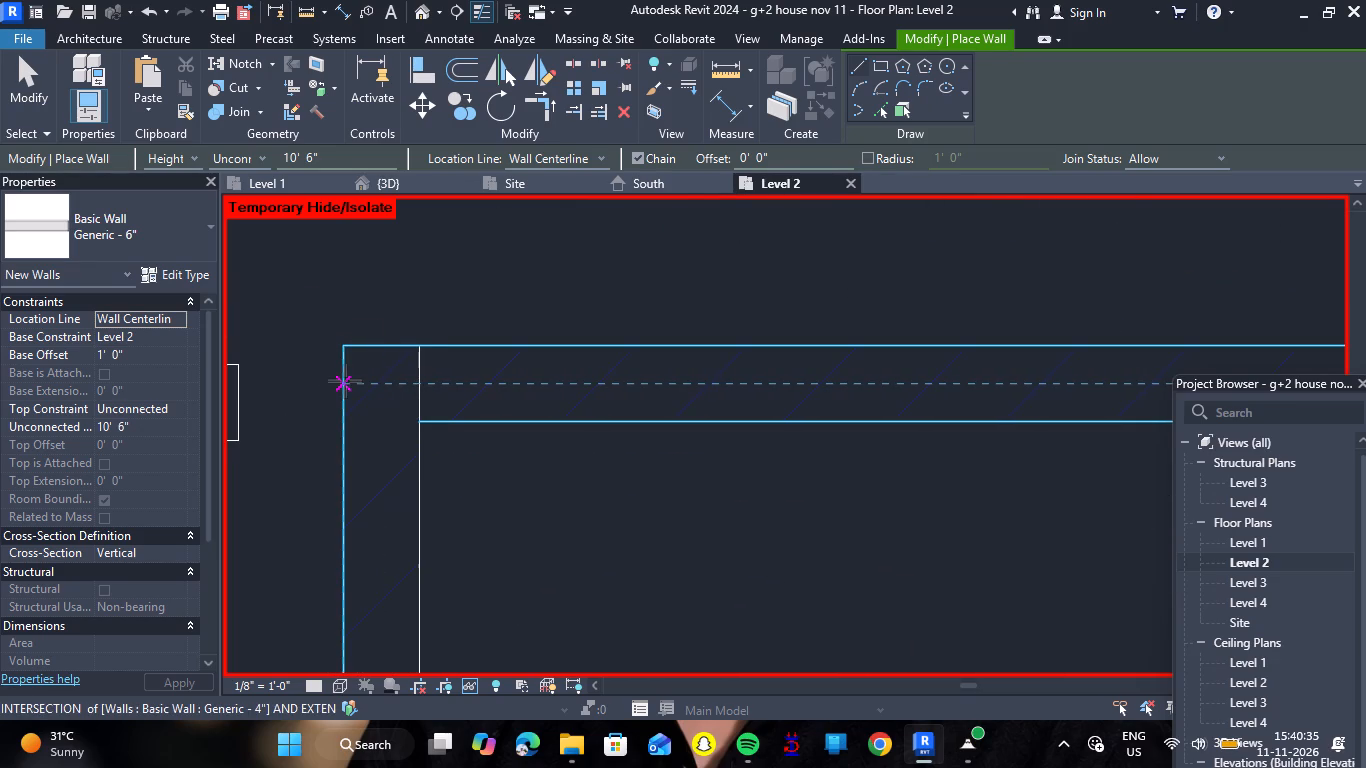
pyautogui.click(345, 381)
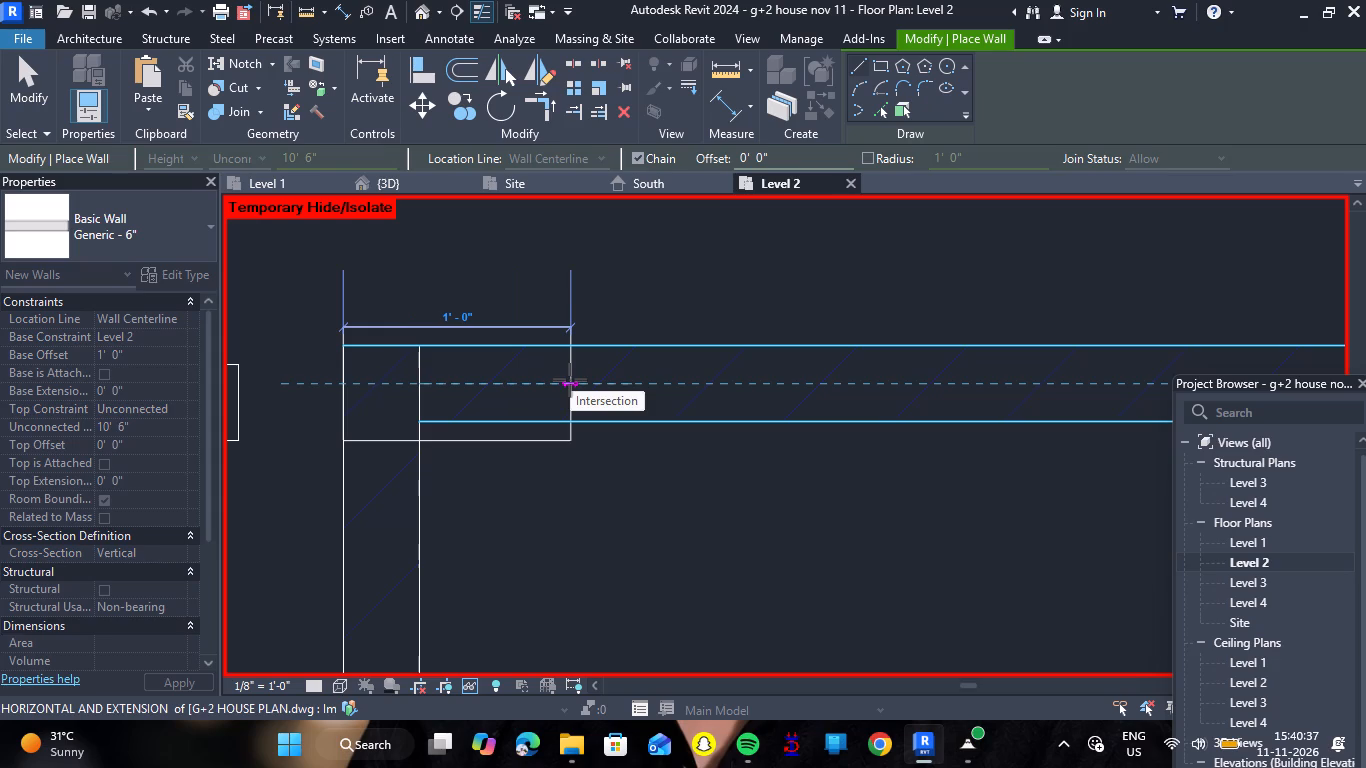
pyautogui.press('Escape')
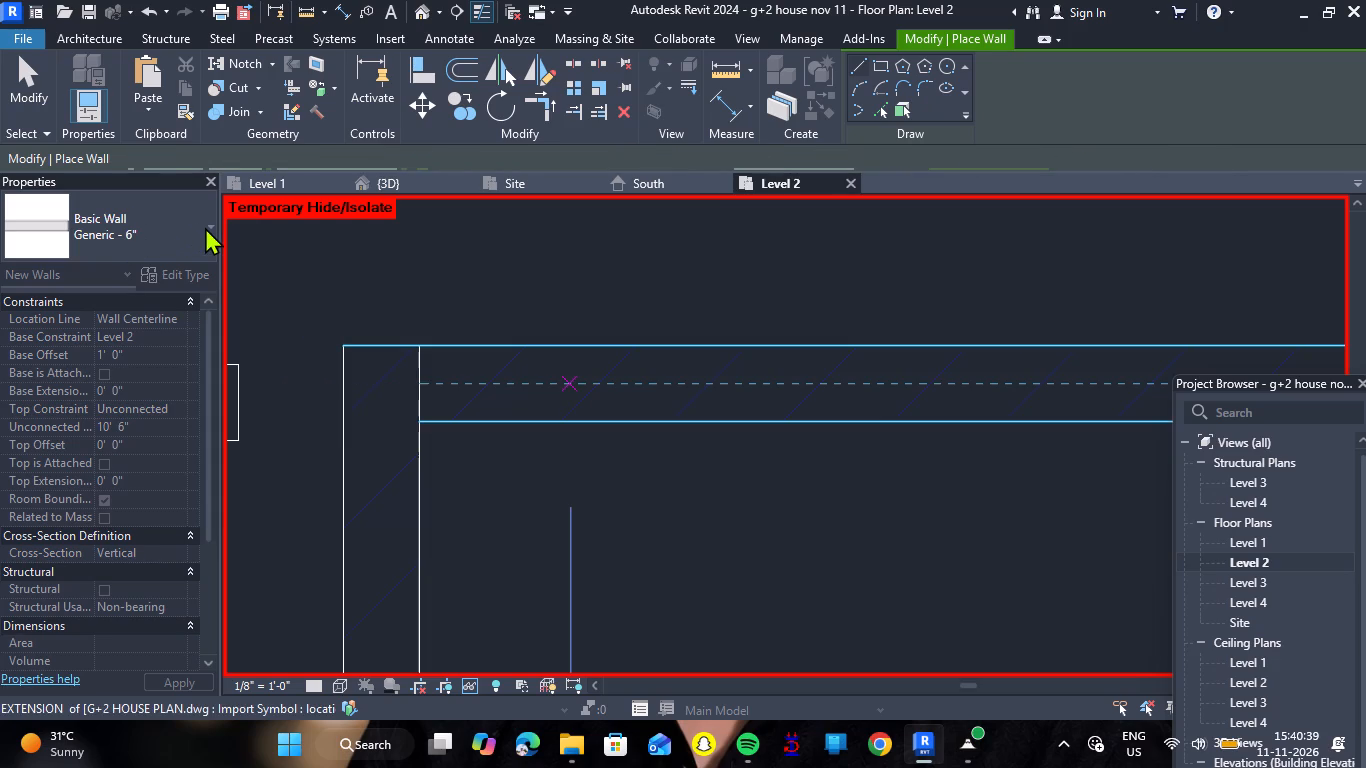
# Draw a Generic - 4" wall along the balcony's upper side, from its outer left edge to the upper bath's left wall.
pyautogui.click(206, 226)
pyautogui.scroll(2, 95, 402)
pyautogui.click(103, 420)
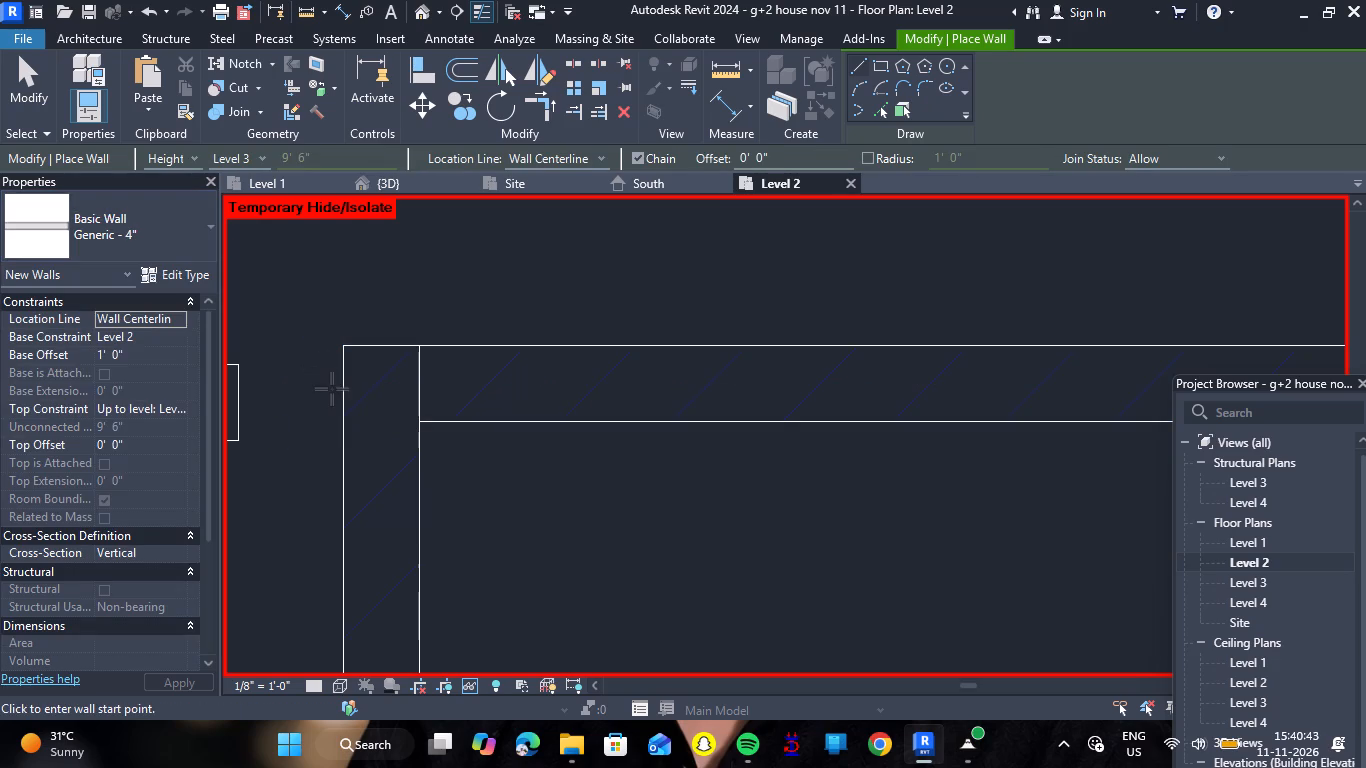
pyautogui.click(346, 381)
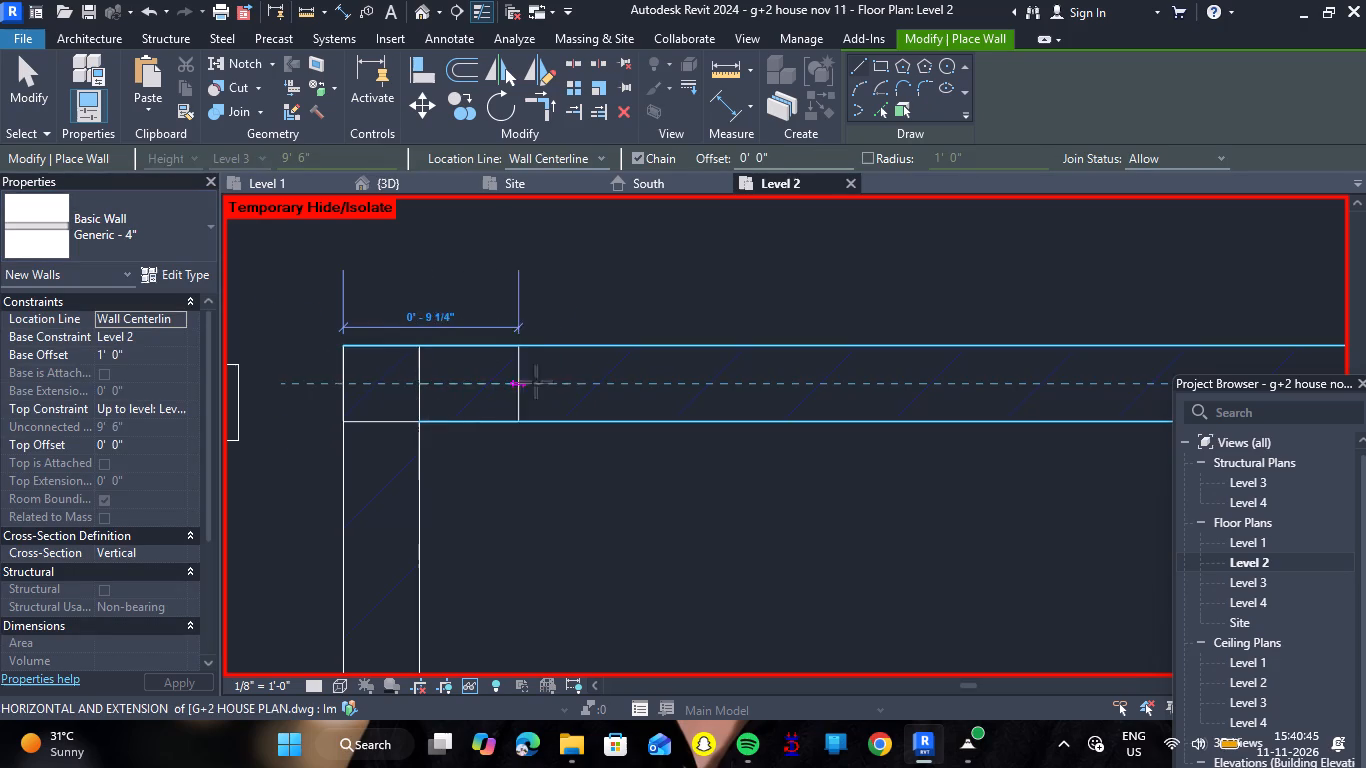
pyautogui.scroll(-16, 584, 384)
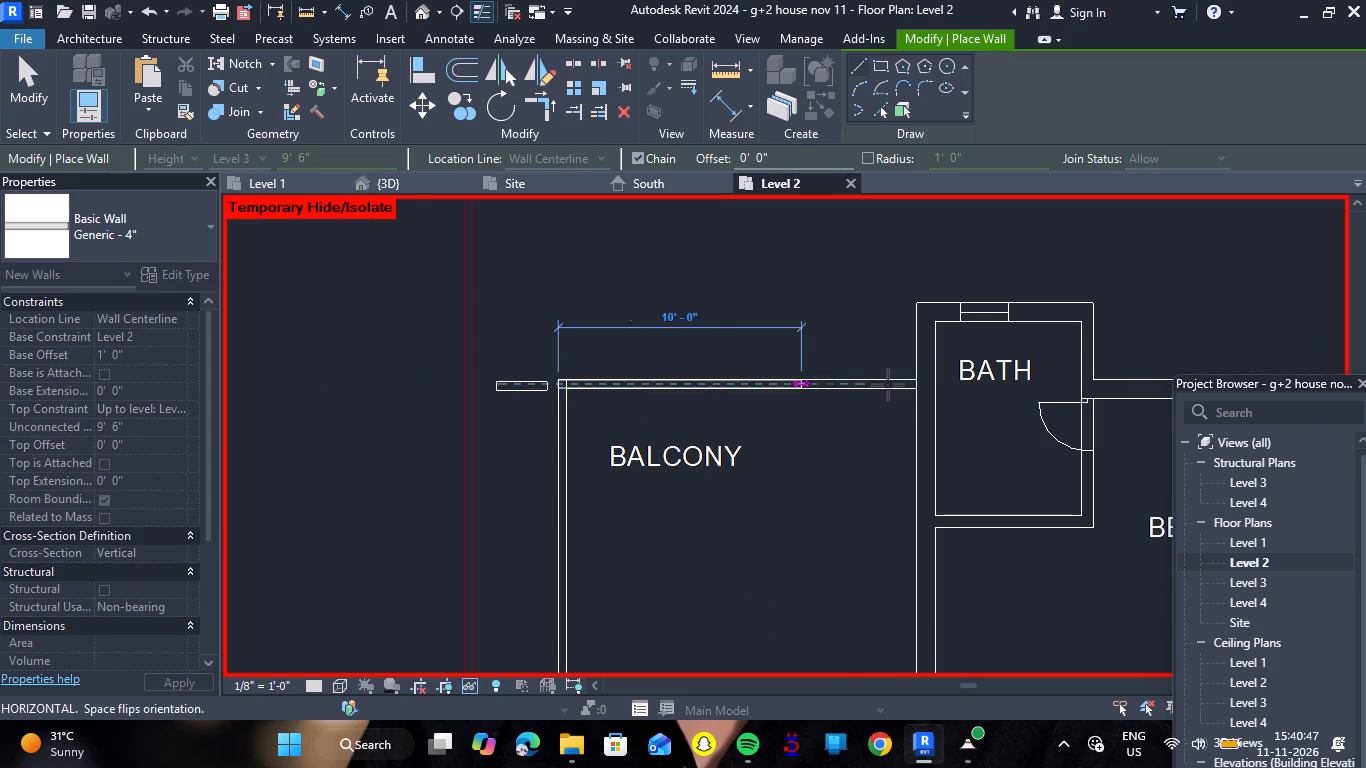
pyautogui.scroll(12, 950, 383)
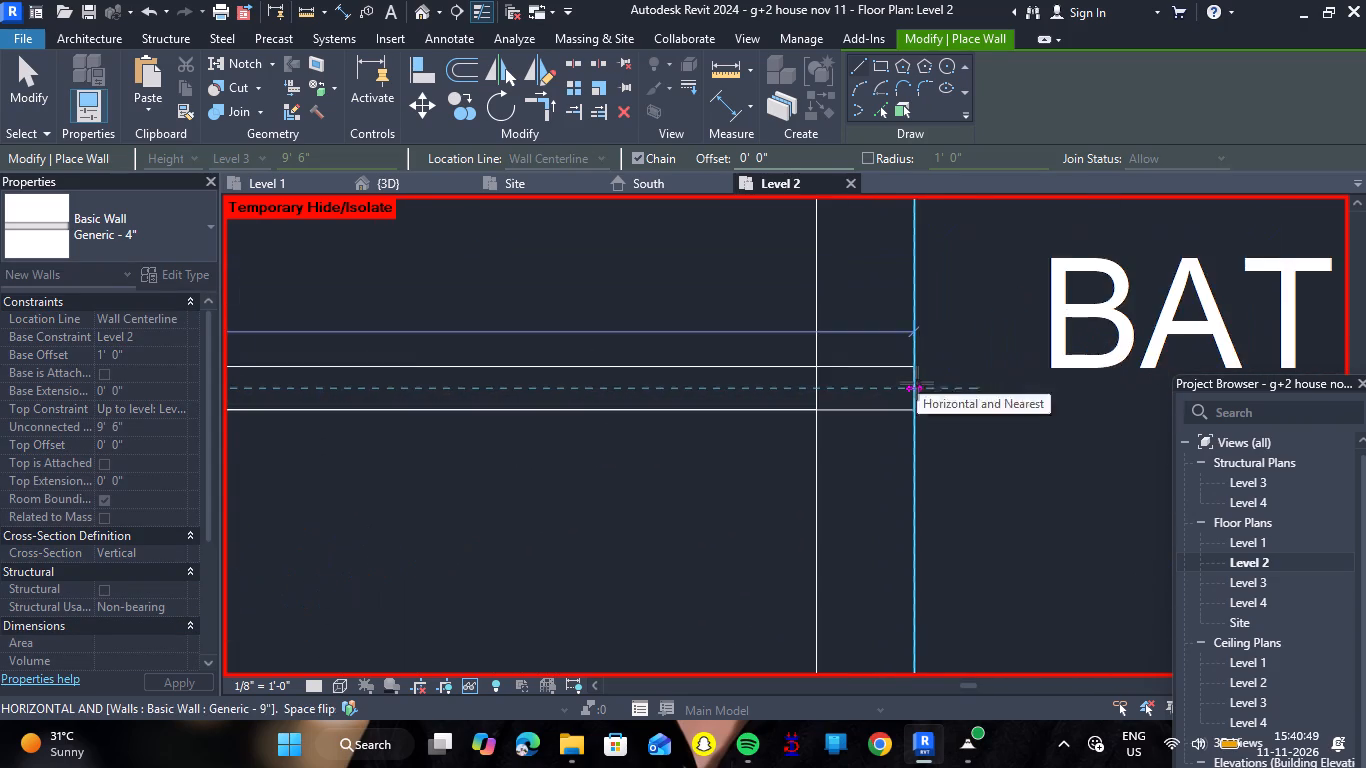
pyautogui.scroll(4, 917, 383)
pyautogui.click(910, 391)
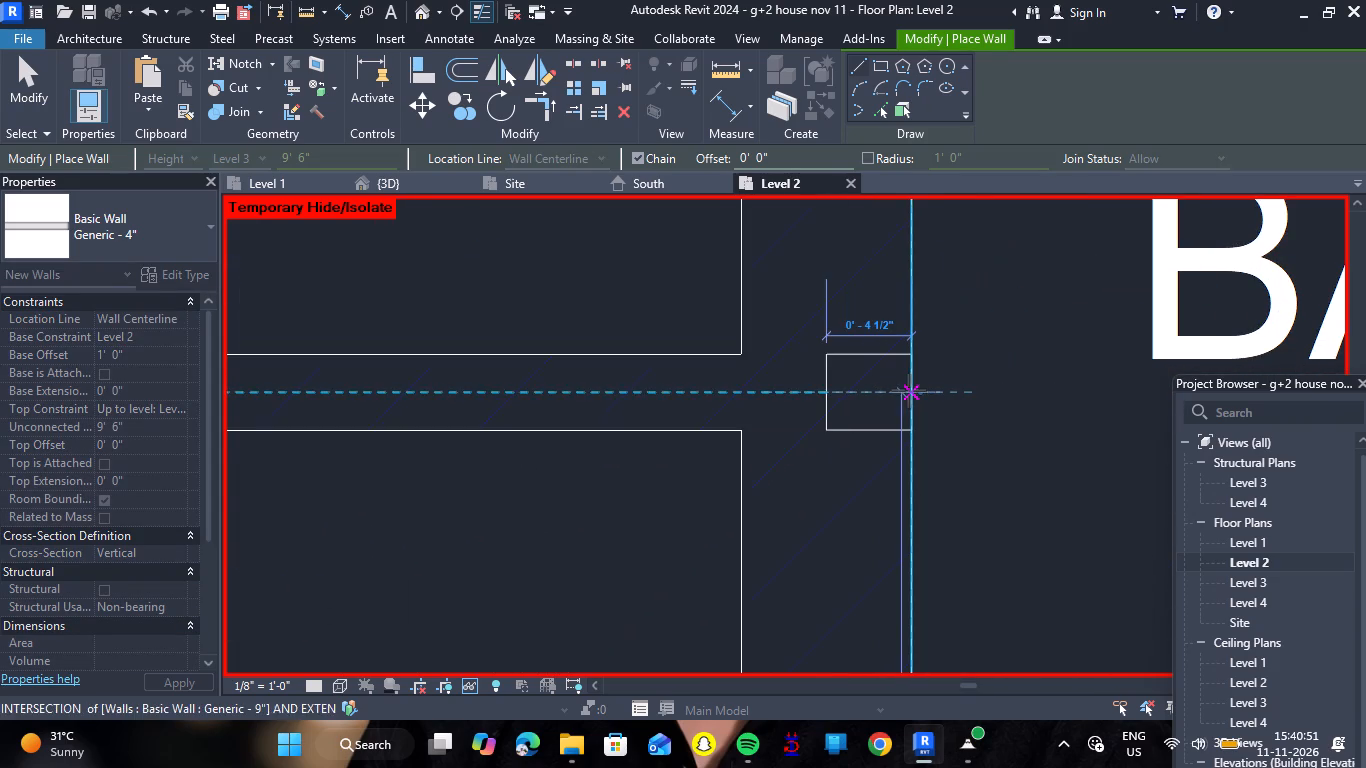
pyautogui.press('Escape')
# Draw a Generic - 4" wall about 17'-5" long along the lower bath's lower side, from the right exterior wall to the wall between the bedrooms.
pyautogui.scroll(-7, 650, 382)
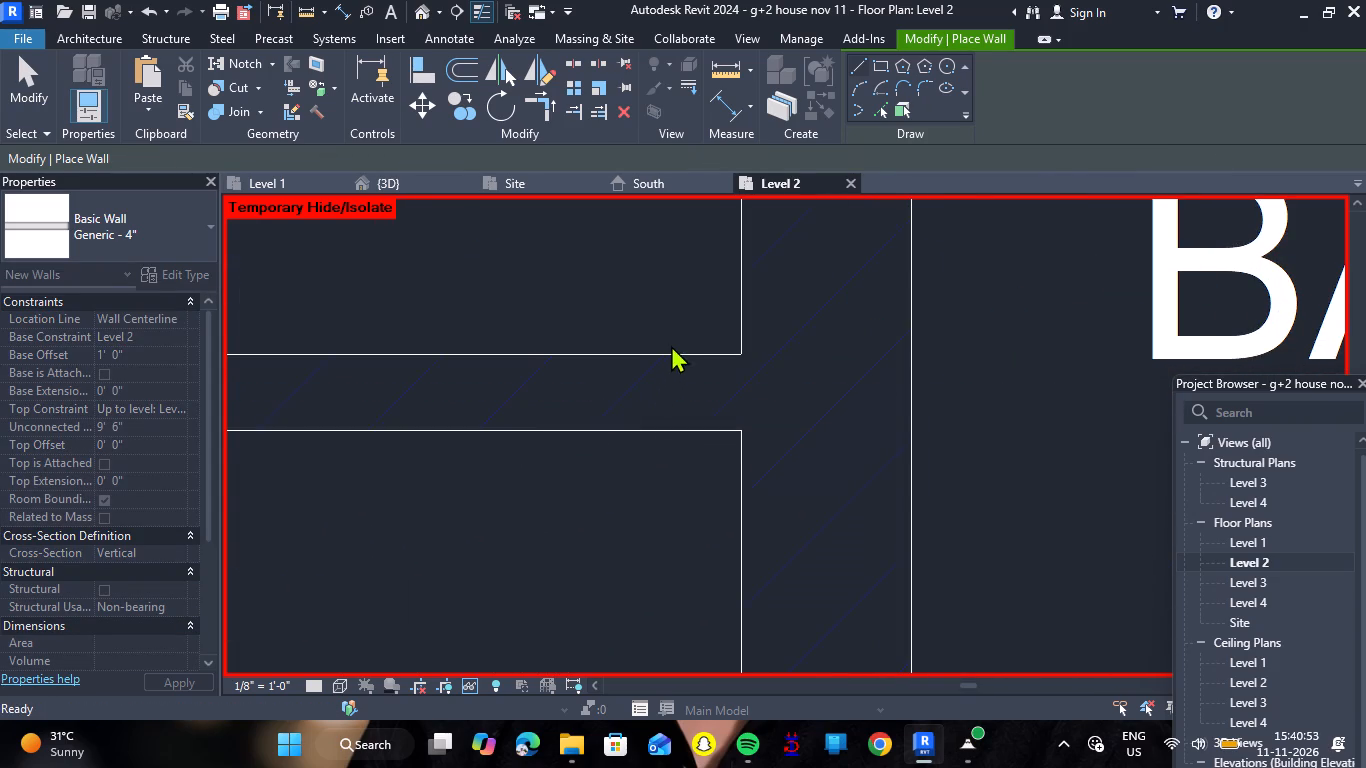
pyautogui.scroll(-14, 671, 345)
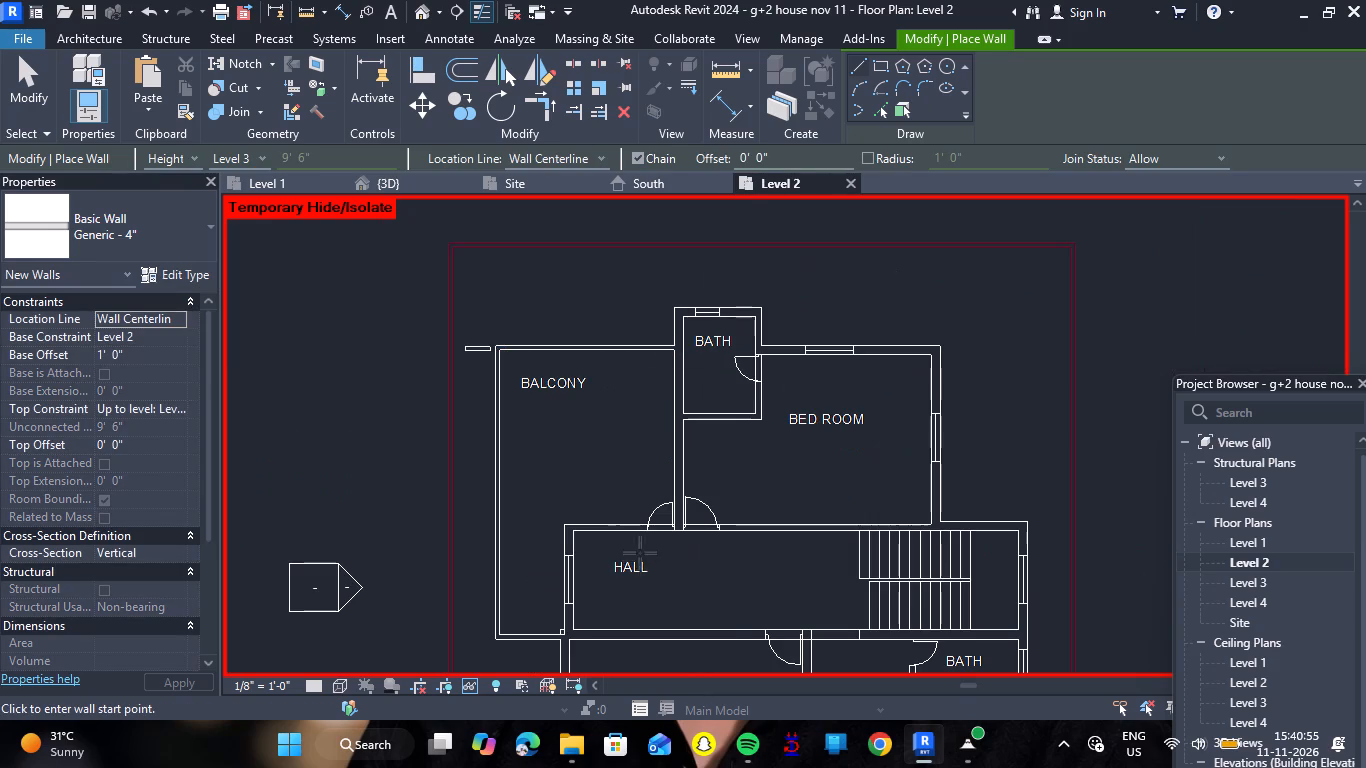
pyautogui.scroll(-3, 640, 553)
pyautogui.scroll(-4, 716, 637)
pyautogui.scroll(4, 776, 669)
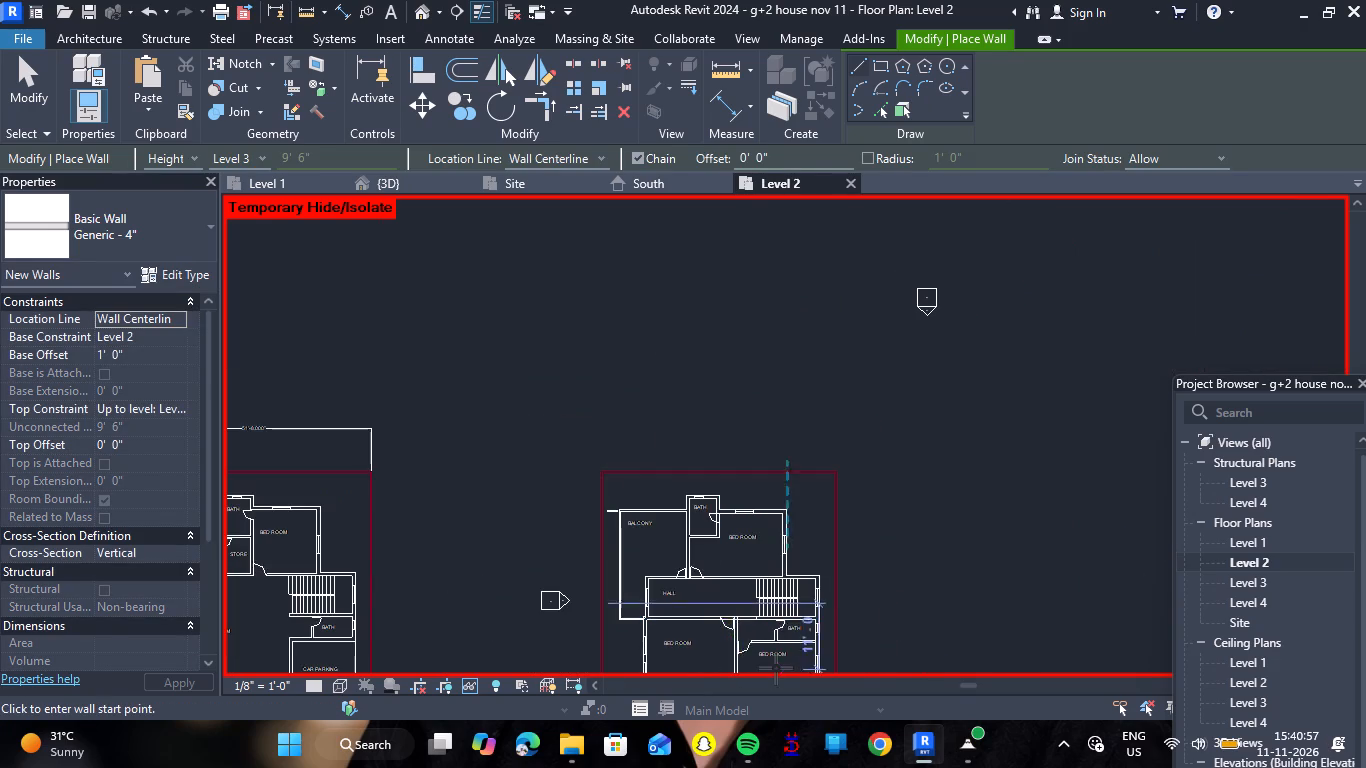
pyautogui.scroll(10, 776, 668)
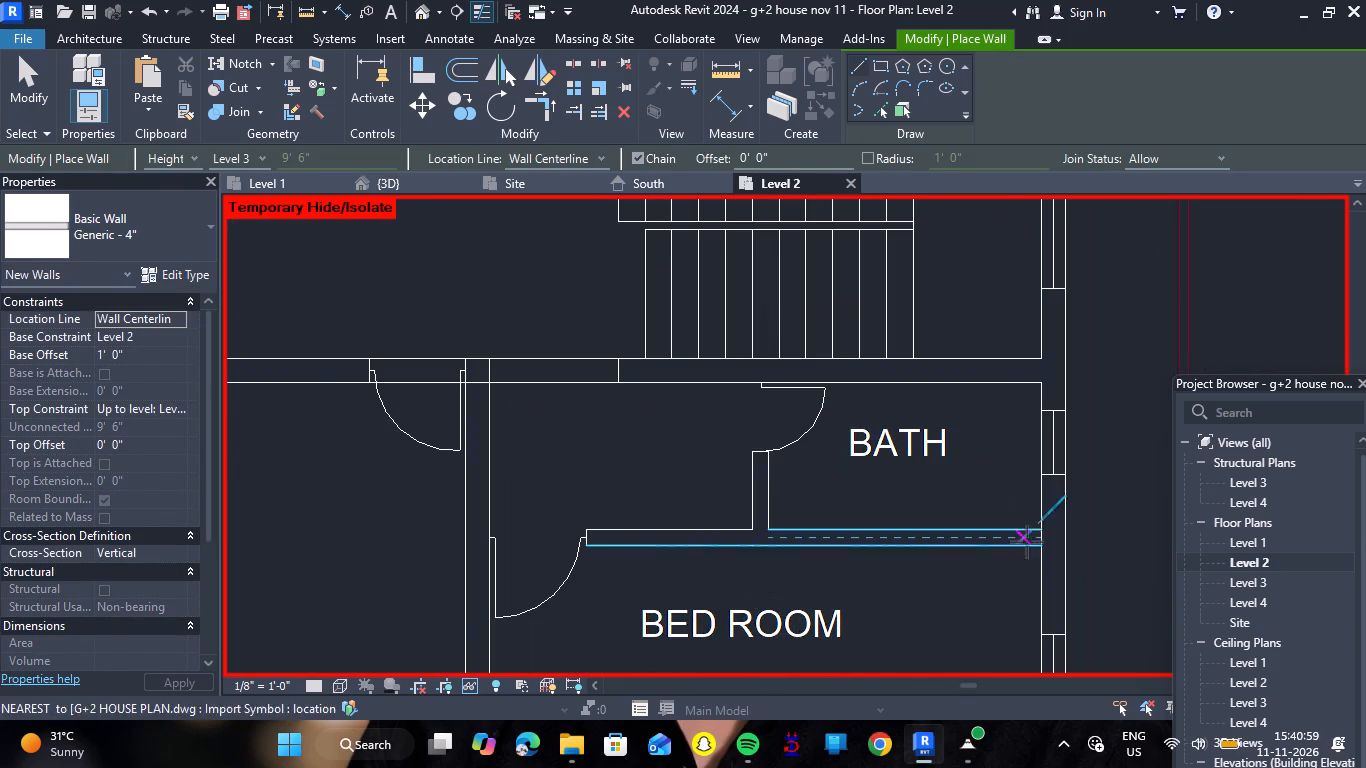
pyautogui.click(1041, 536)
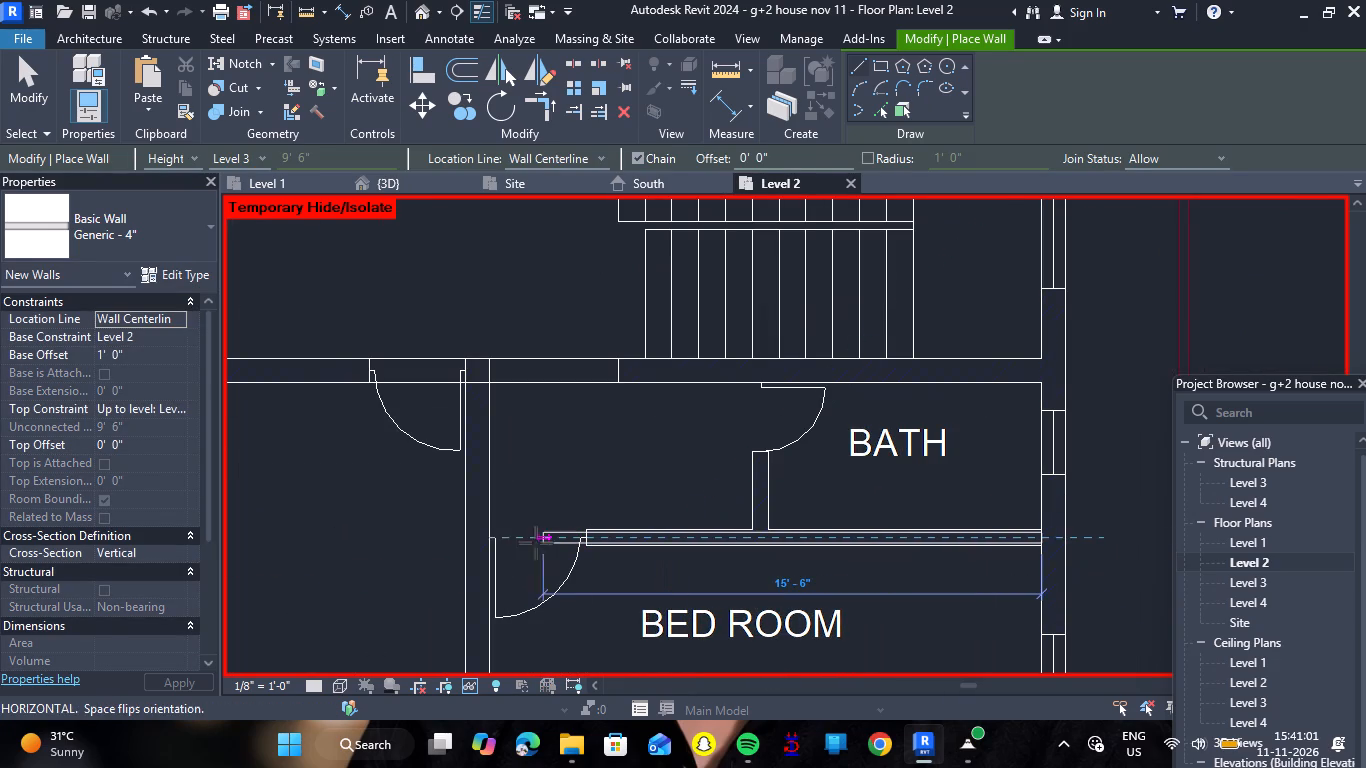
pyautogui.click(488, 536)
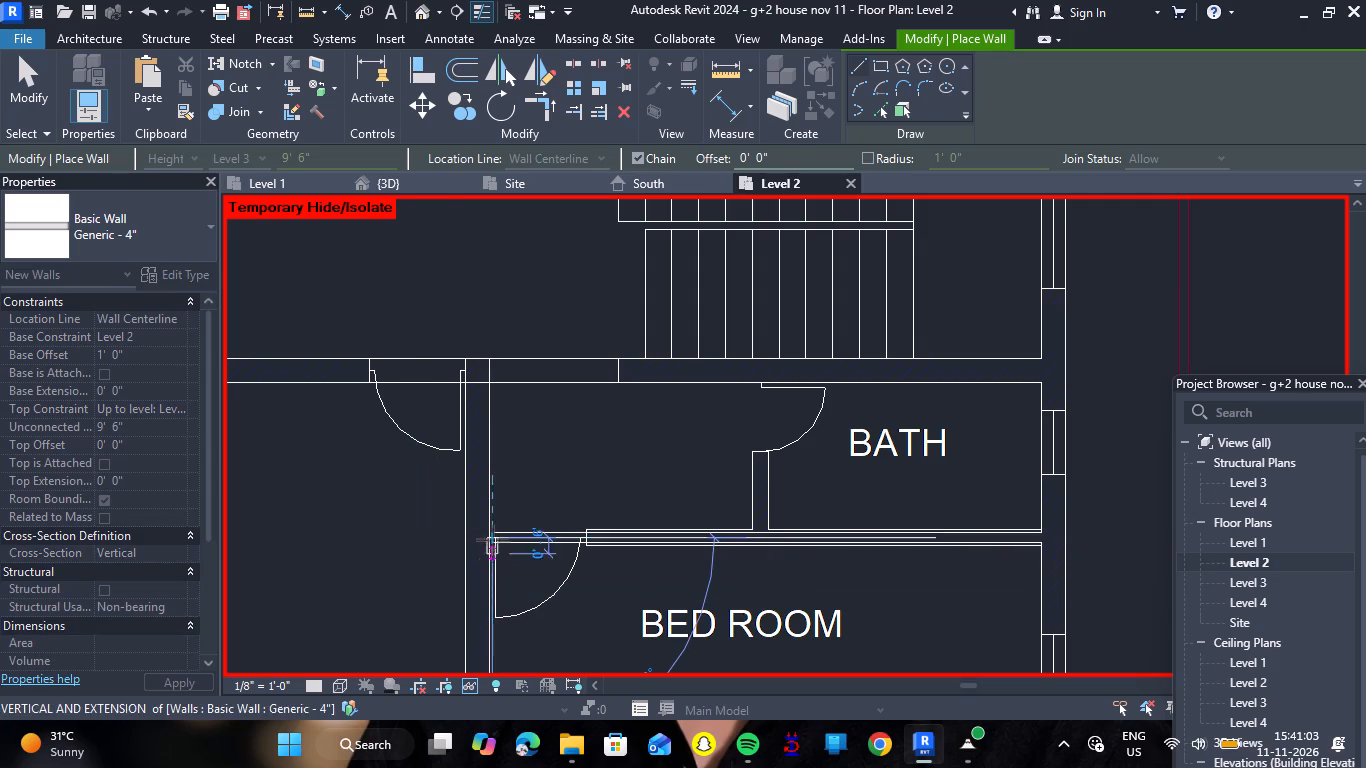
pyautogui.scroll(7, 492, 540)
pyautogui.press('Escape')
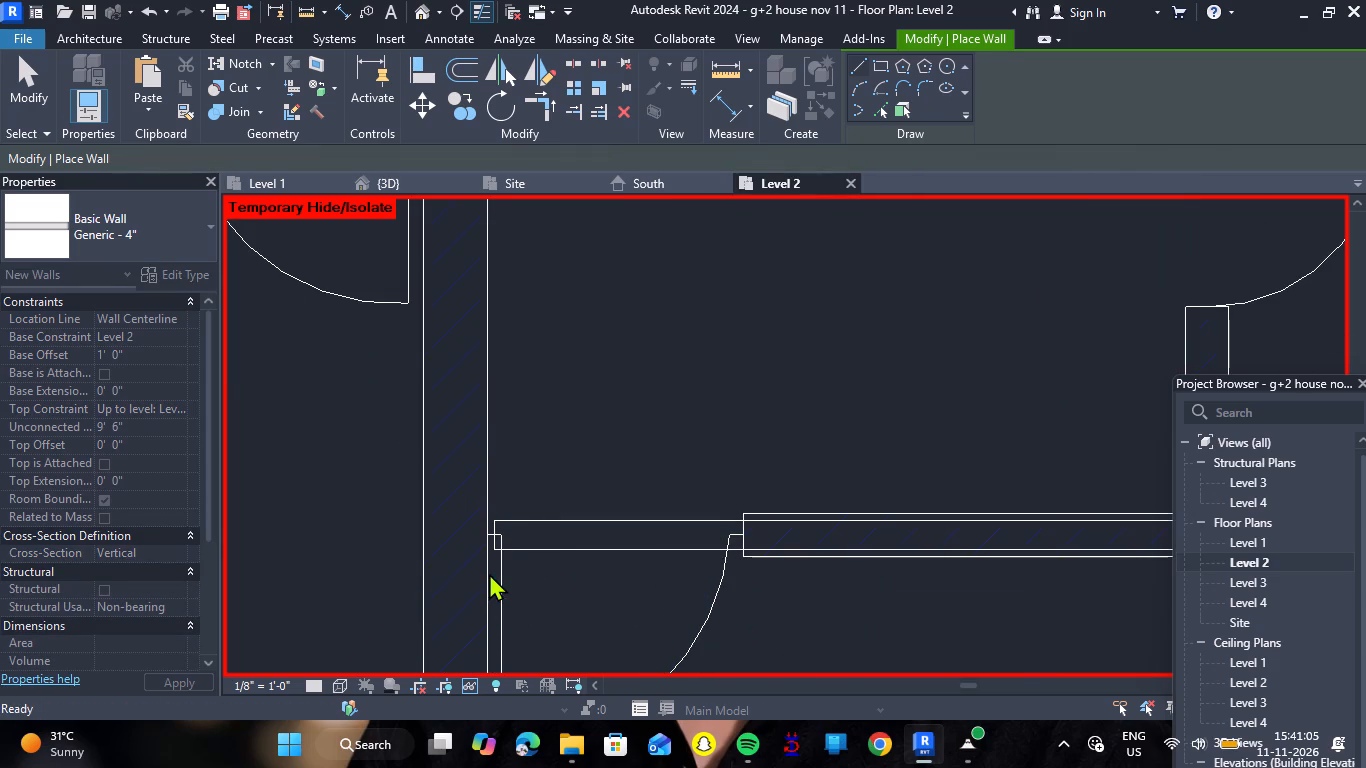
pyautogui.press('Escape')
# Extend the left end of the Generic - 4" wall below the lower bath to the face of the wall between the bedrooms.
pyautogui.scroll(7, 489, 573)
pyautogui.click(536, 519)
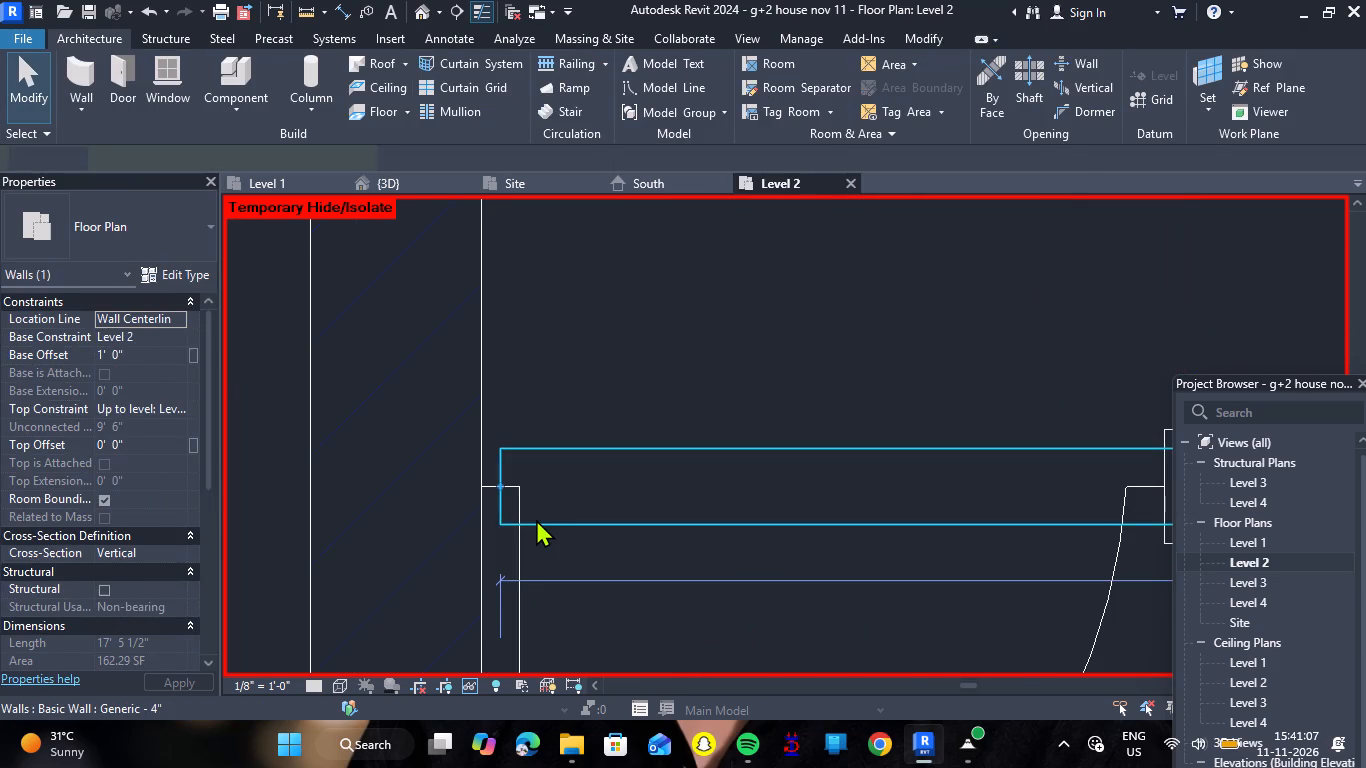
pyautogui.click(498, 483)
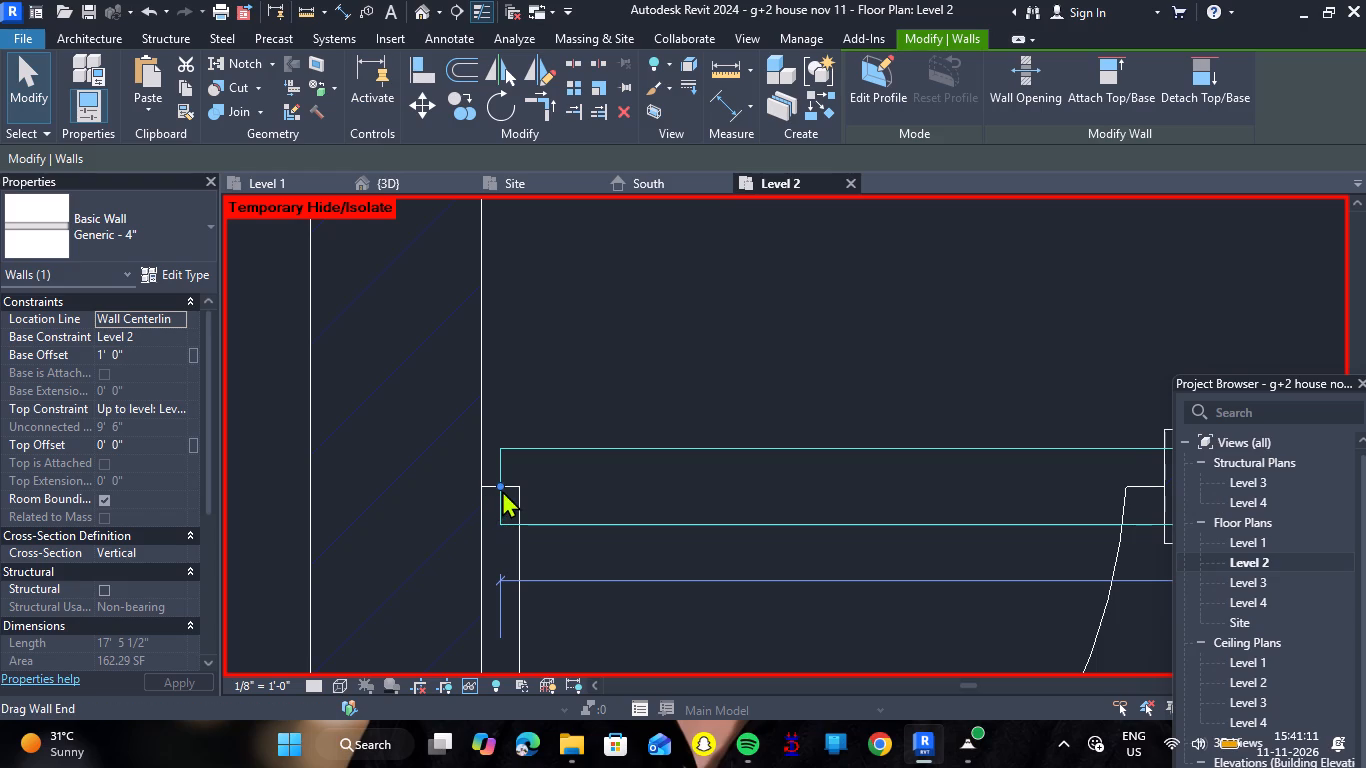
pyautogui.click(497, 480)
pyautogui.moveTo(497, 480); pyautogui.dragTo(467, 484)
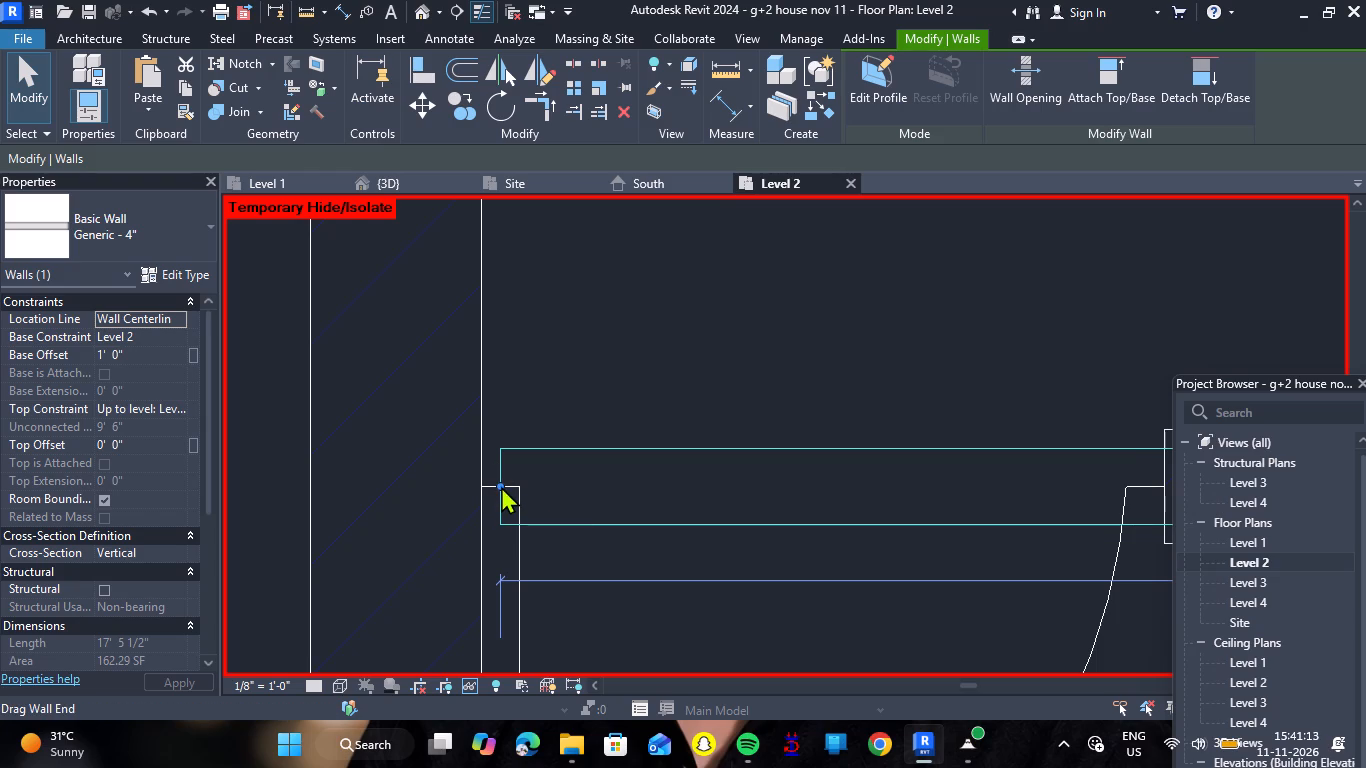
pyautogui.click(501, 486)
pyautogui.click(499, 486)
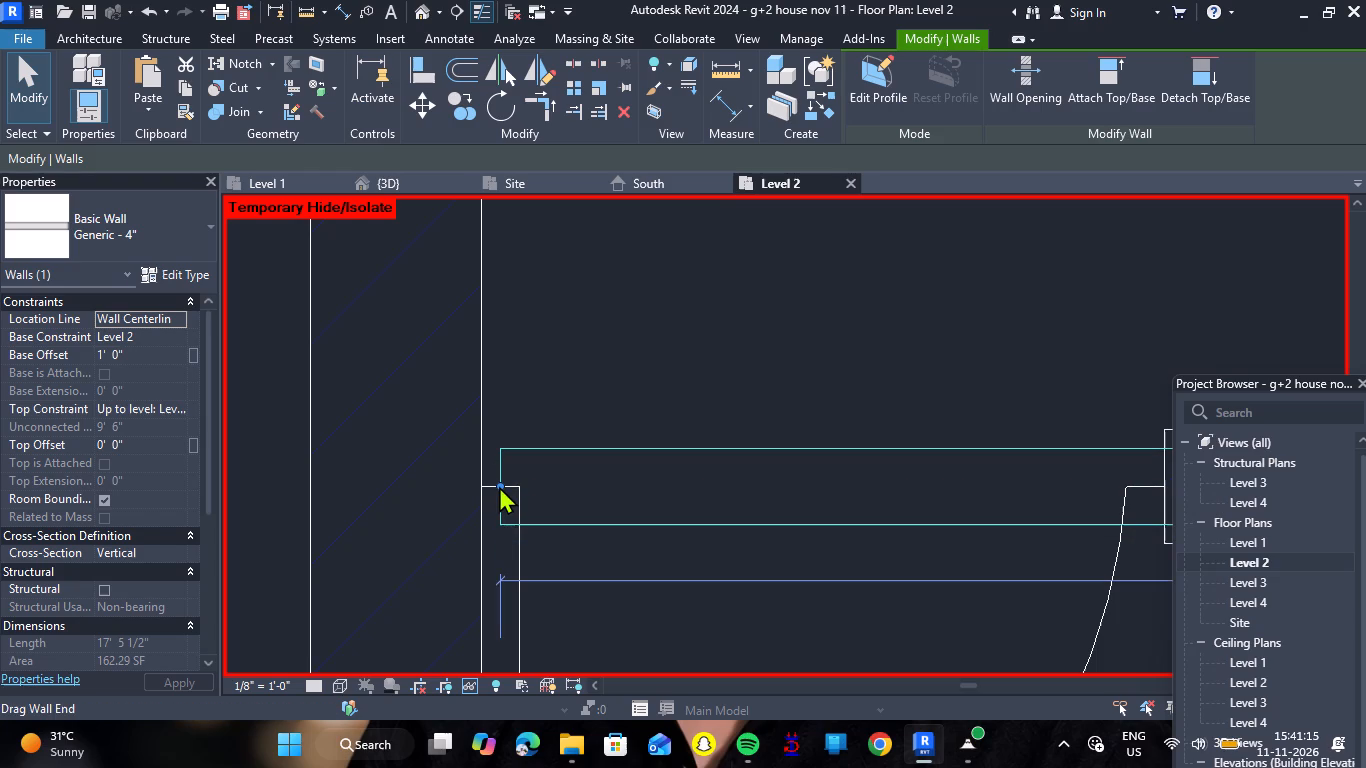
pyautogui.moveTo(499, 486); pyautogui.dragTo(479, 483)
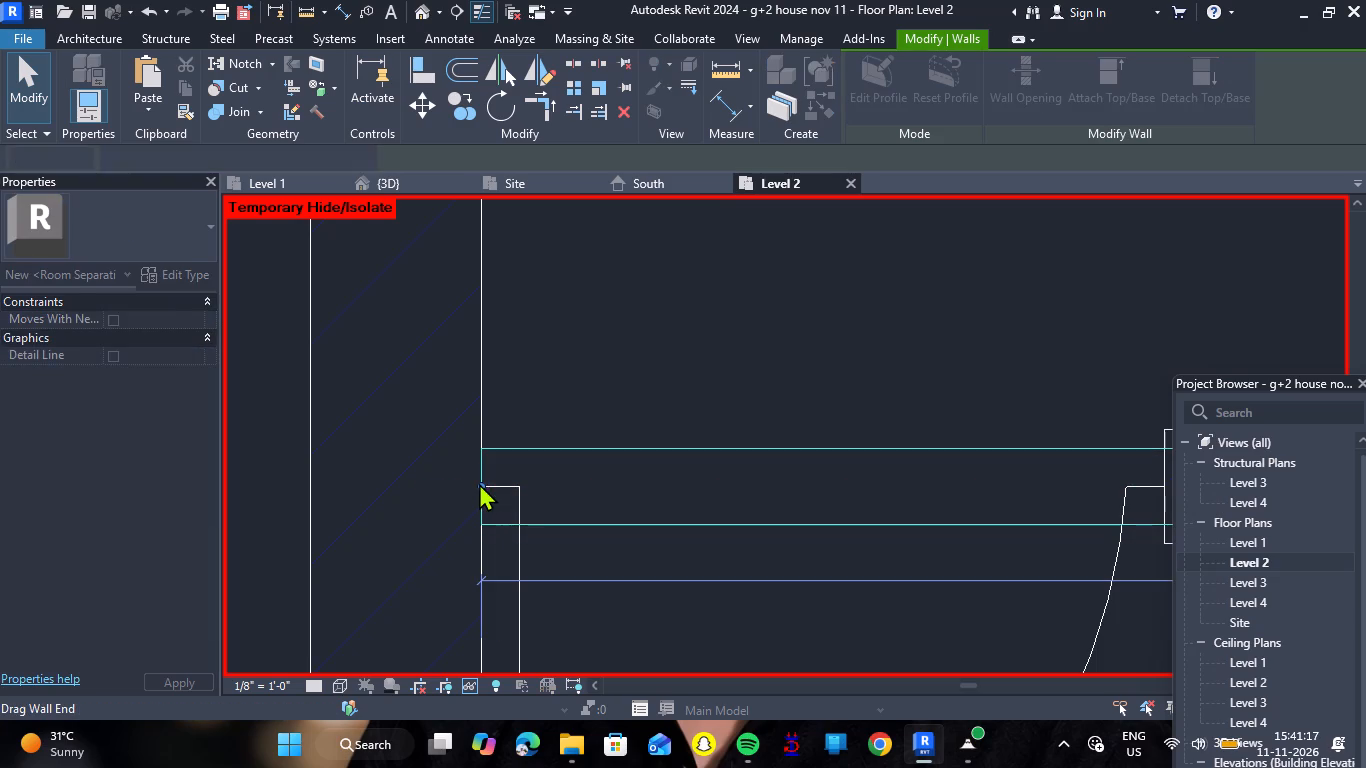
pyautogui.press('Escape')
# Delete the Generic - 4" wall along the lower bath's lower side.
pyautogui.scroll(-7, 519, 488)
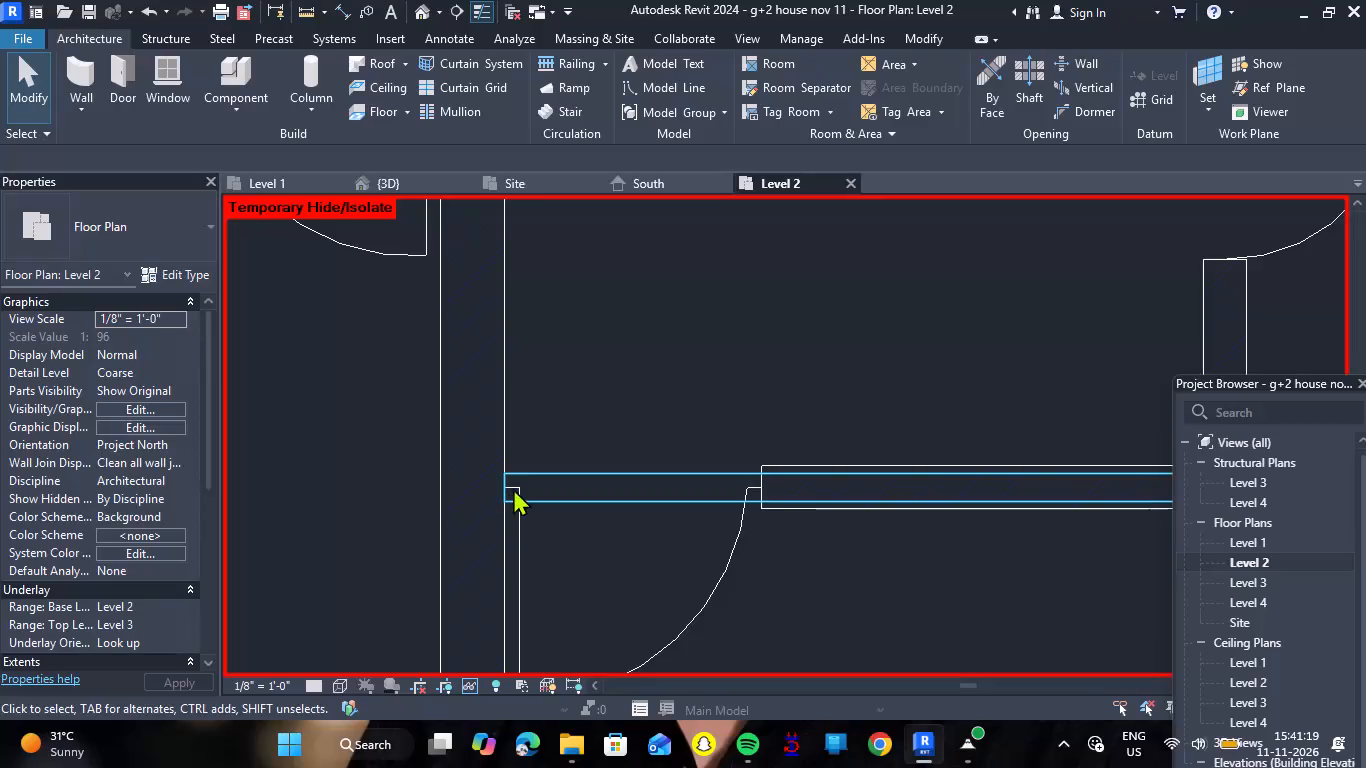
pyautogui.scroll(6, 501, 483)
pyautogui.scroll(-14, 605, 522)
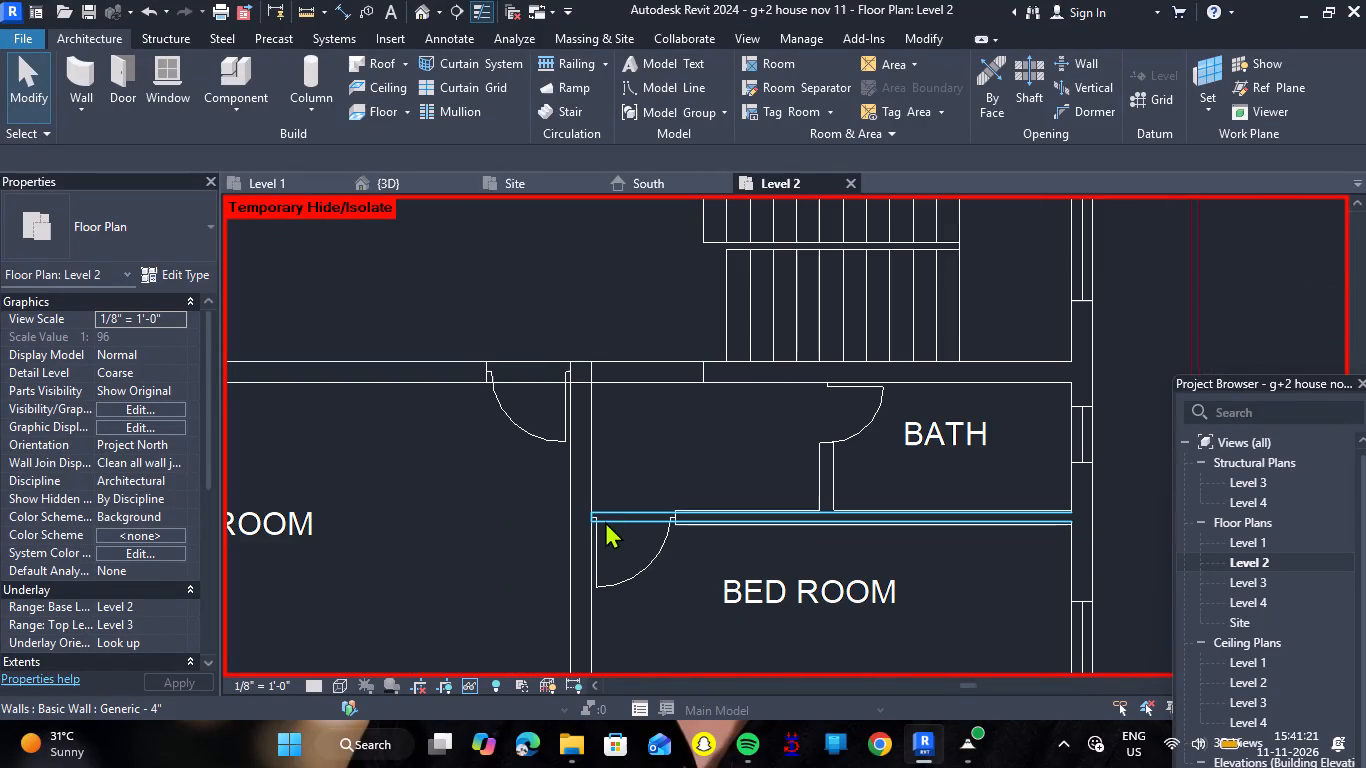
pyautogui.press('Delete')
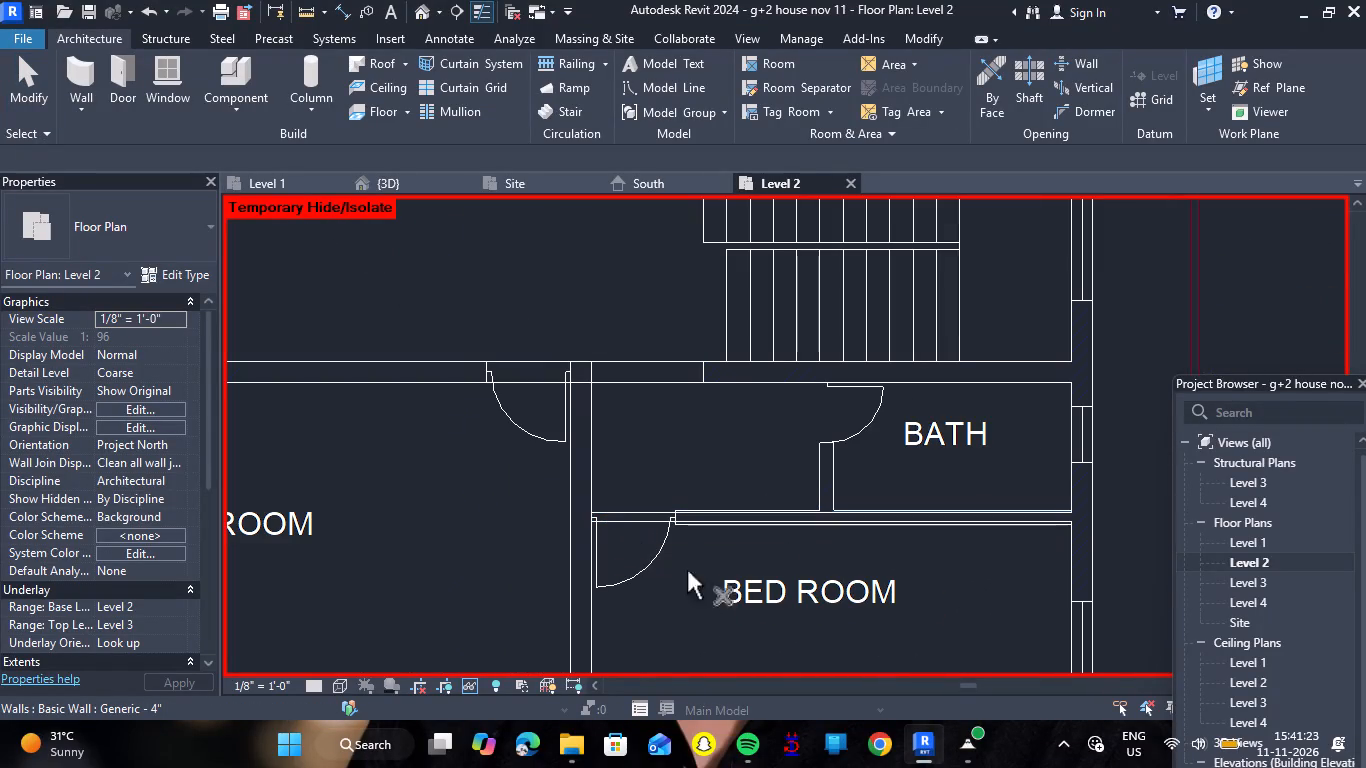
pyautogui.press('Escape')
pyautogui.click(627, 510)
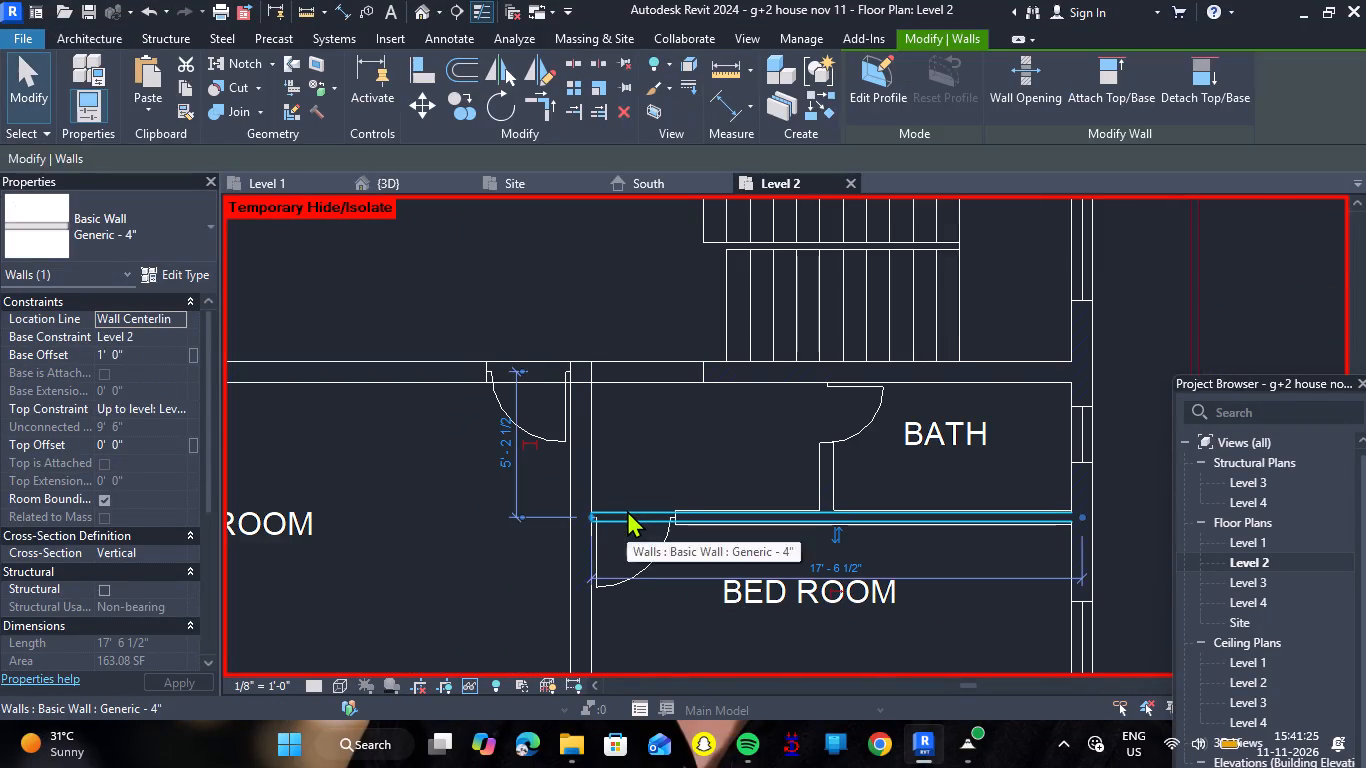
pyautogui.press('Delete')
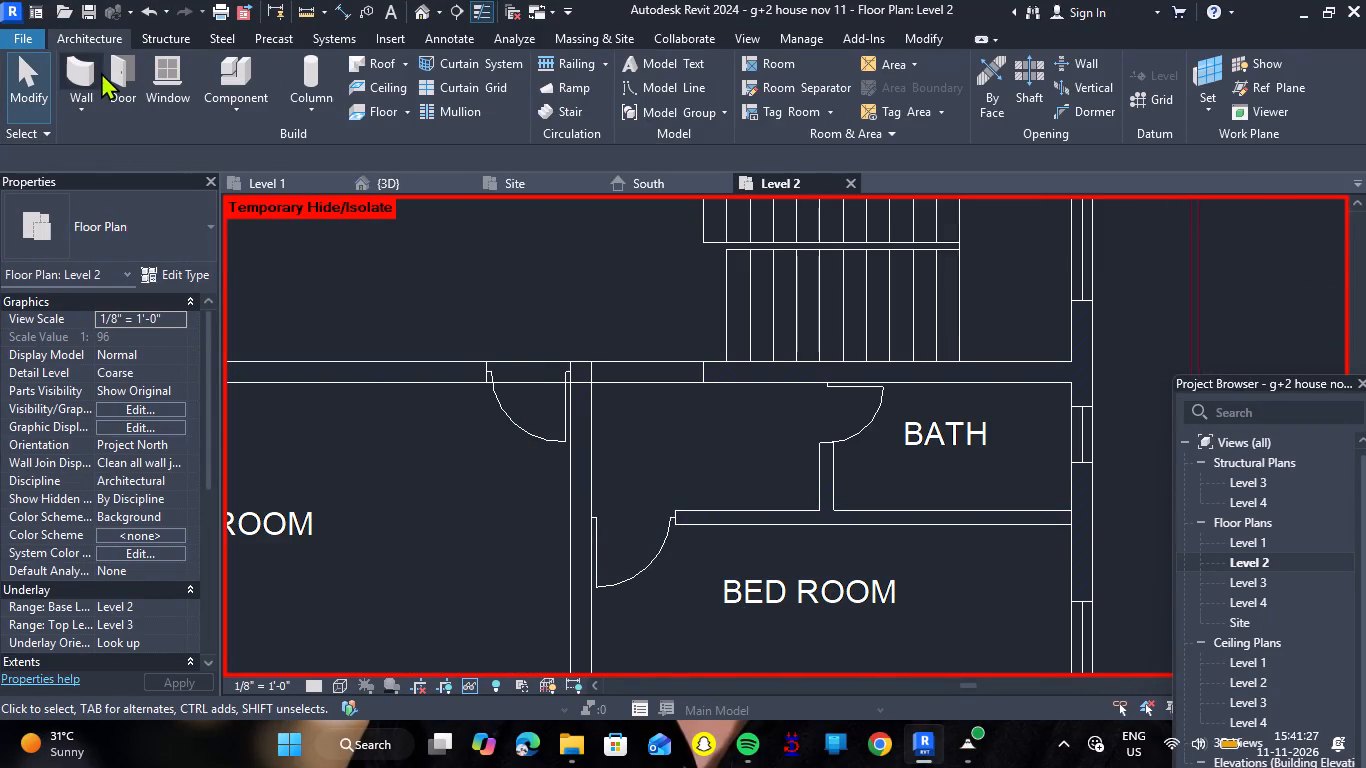
# Draw a Generic - 6" wall about 17'-5" long along the lower bath's lower side, from the right exterior wall to the wall between the bedrooms.
pyautogui.click(101, 72)
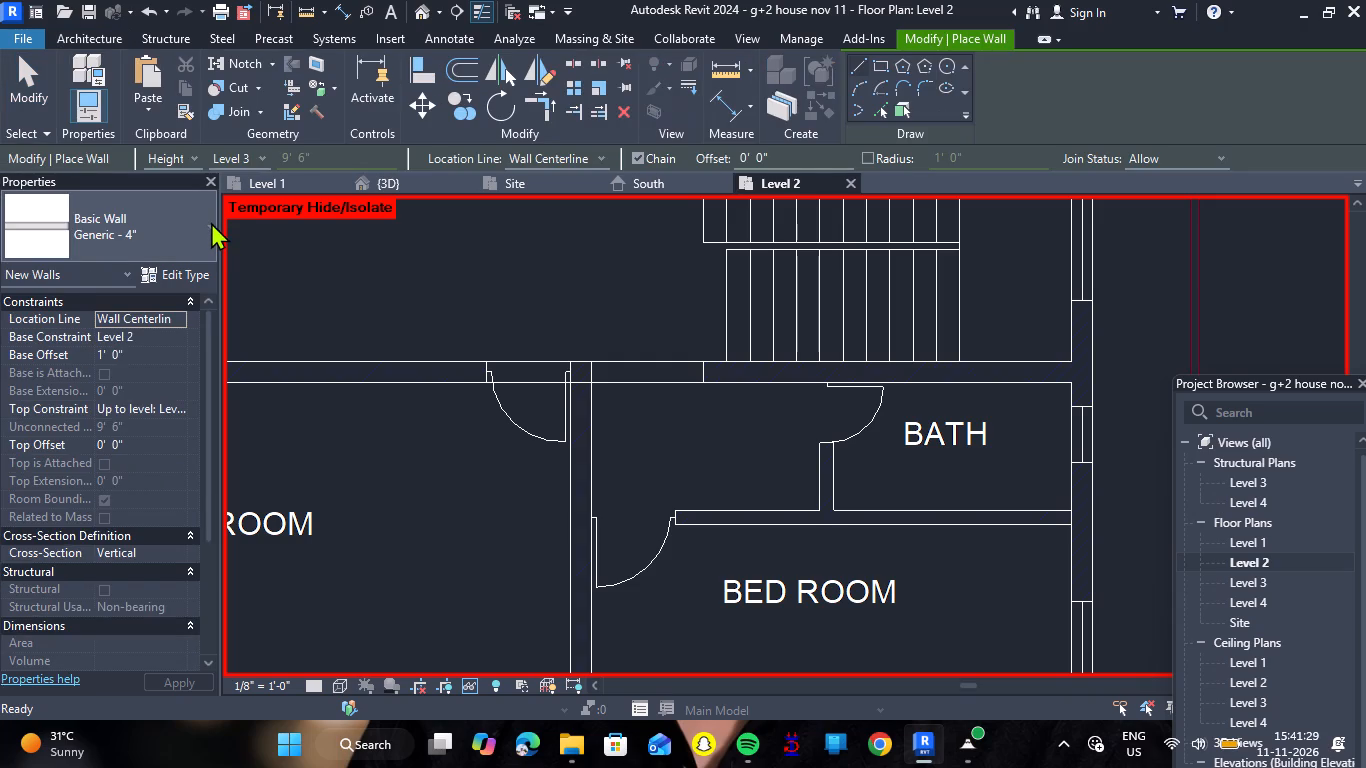
pyautogui.click(211, 222)
pyautogui.click(112, 429)
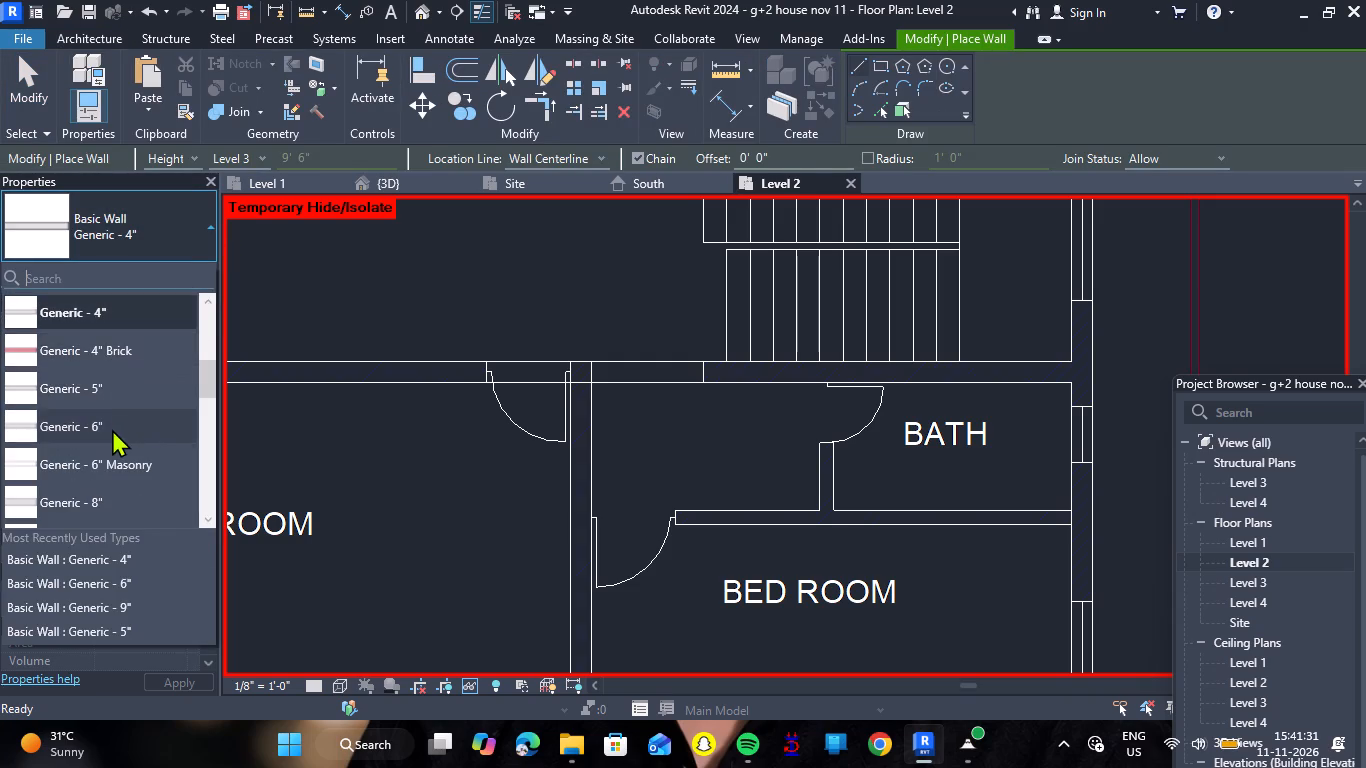
pyautogui.scroll(7, 1068, 517)
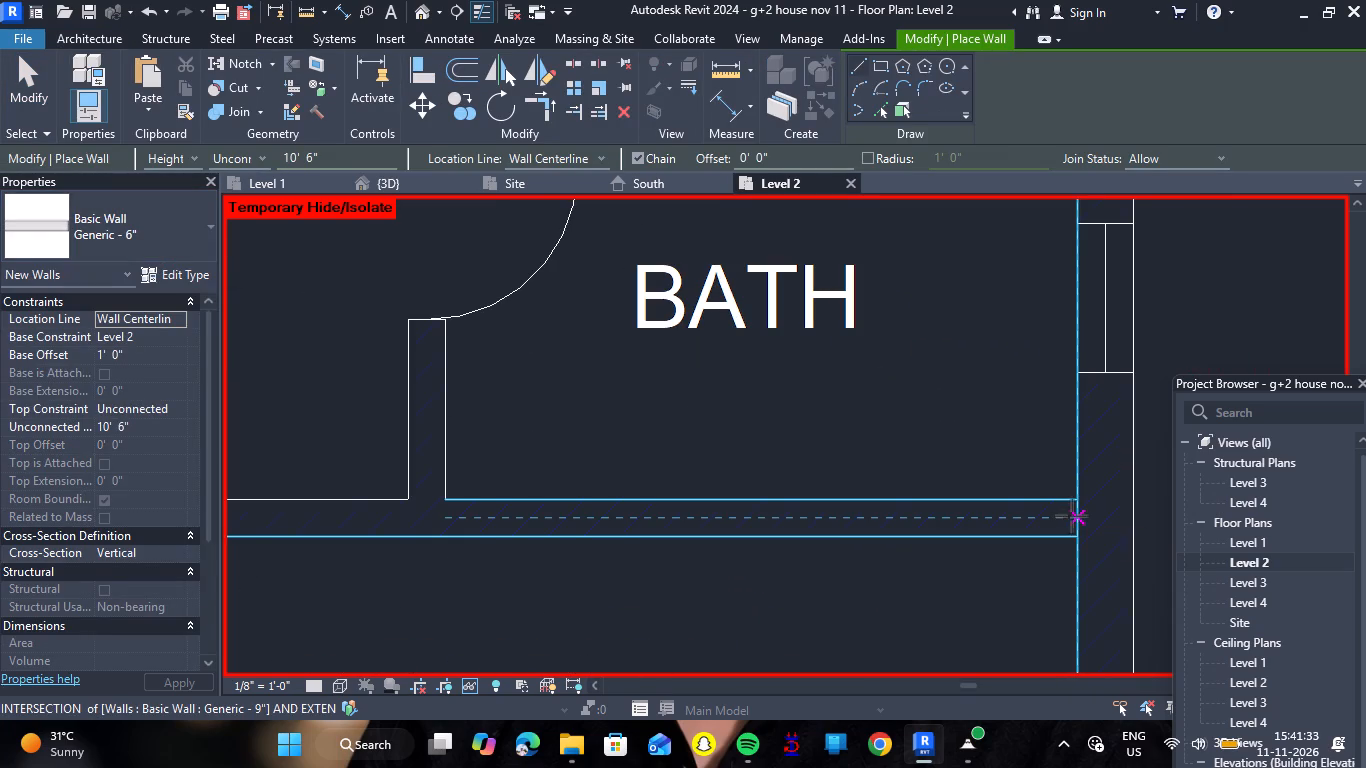
pyautogui.click(1074, 518)
pyautogui.scroll(-9, 824, 517)
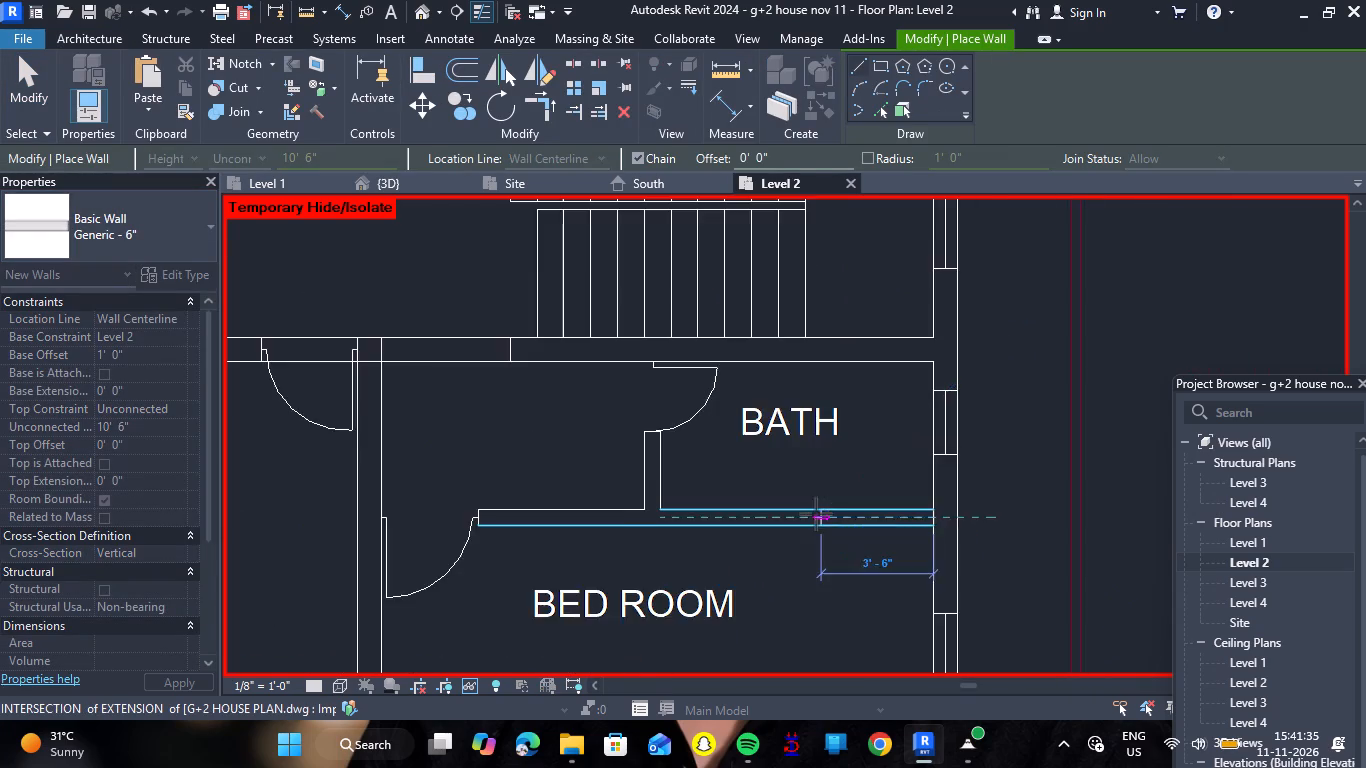
pyautogui.scroll(9, 521, 519)
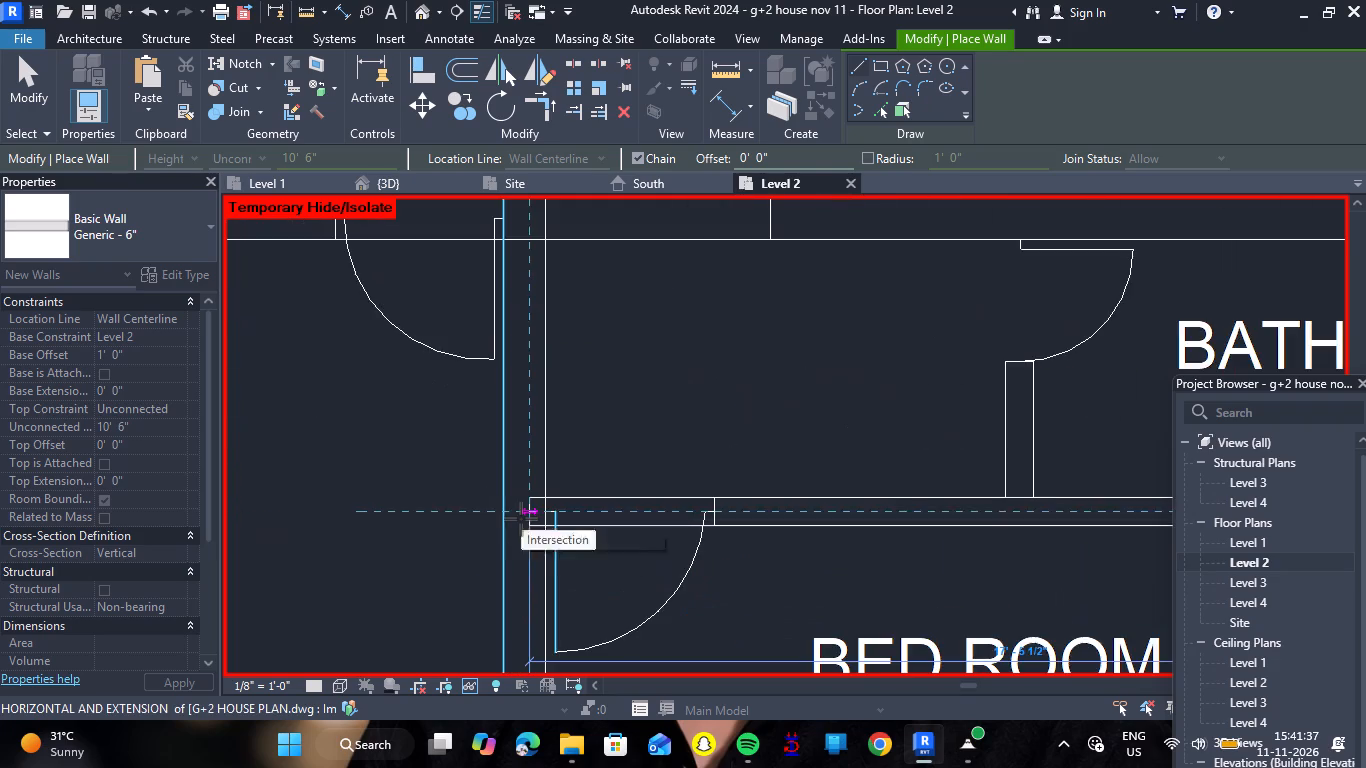
pyautogui.scroll(8, 521, 519)
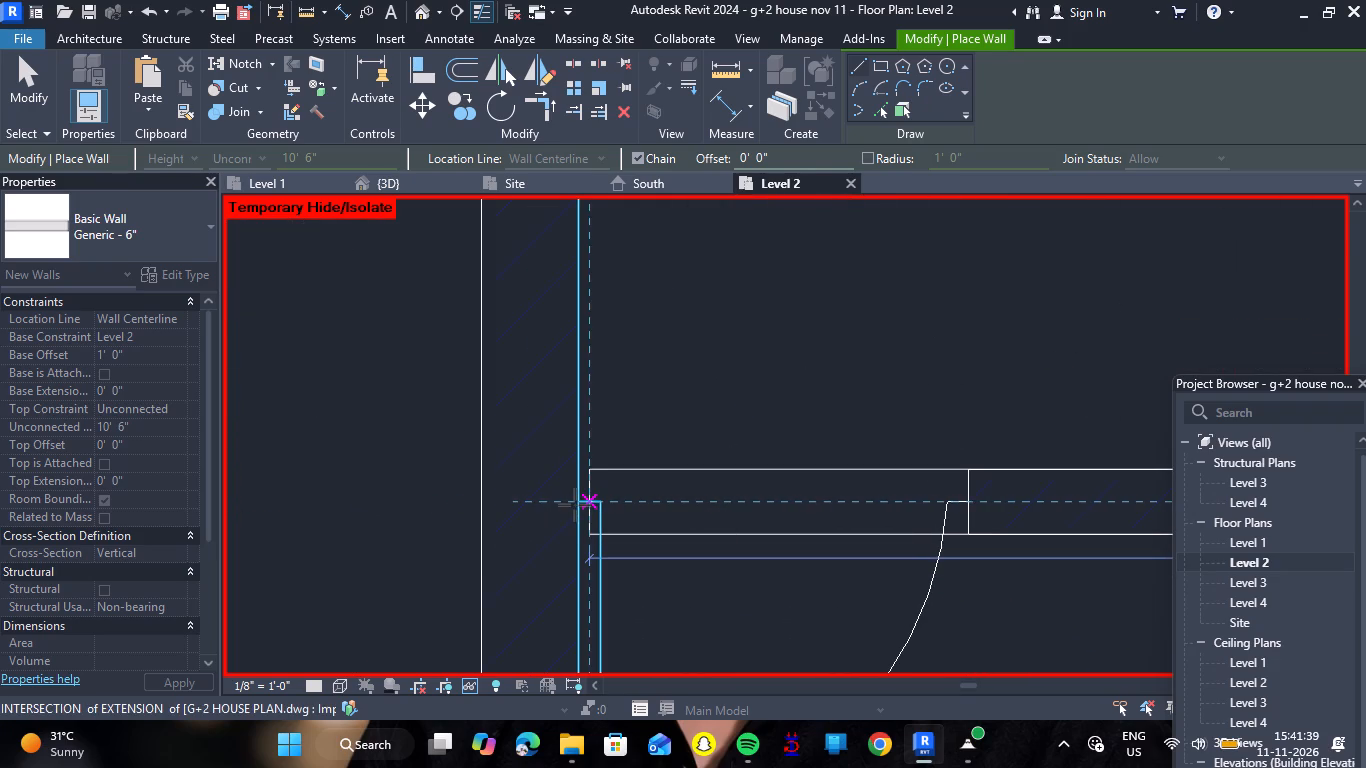
pyautogui.scroll(12, 575, 505)
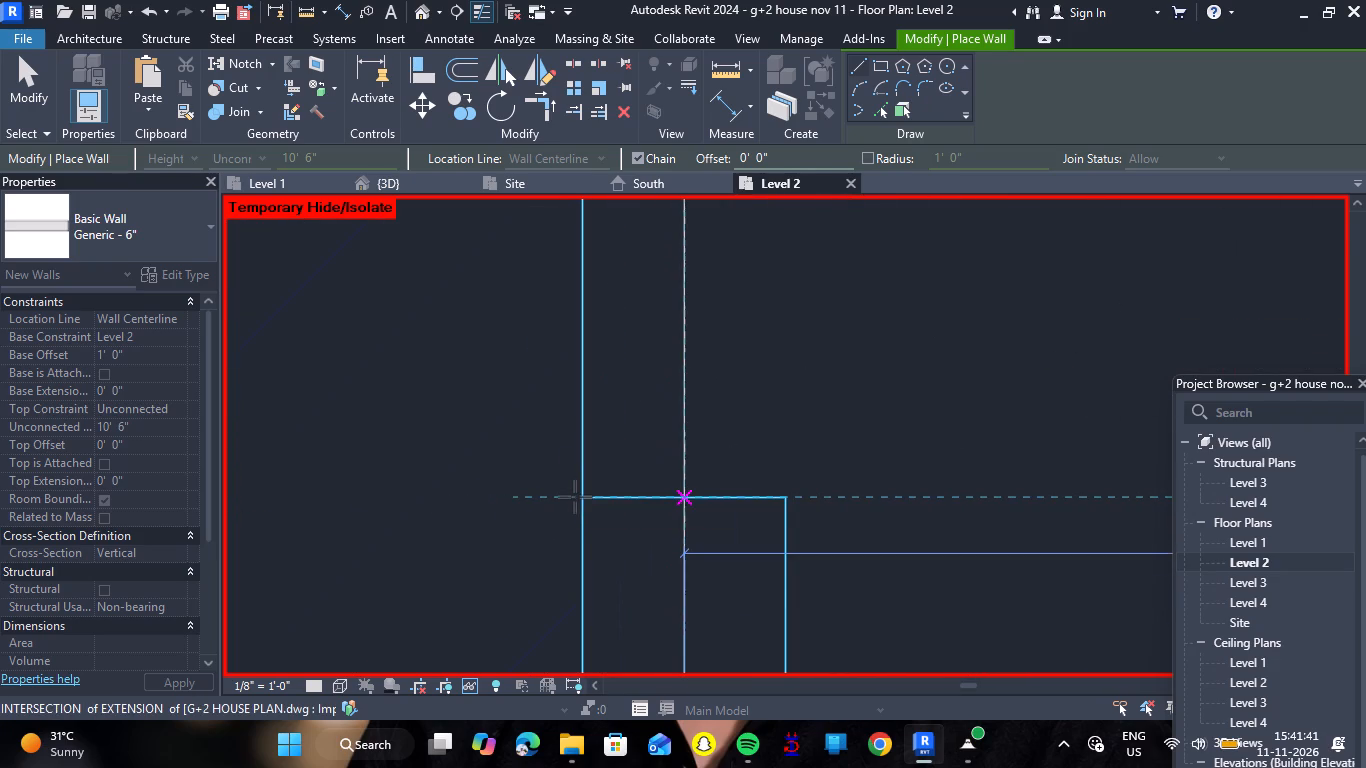
pyautogui.click(584, 497)
pyautogui.scroll(-6, 551, 451)
pyautogui.press('Escape')
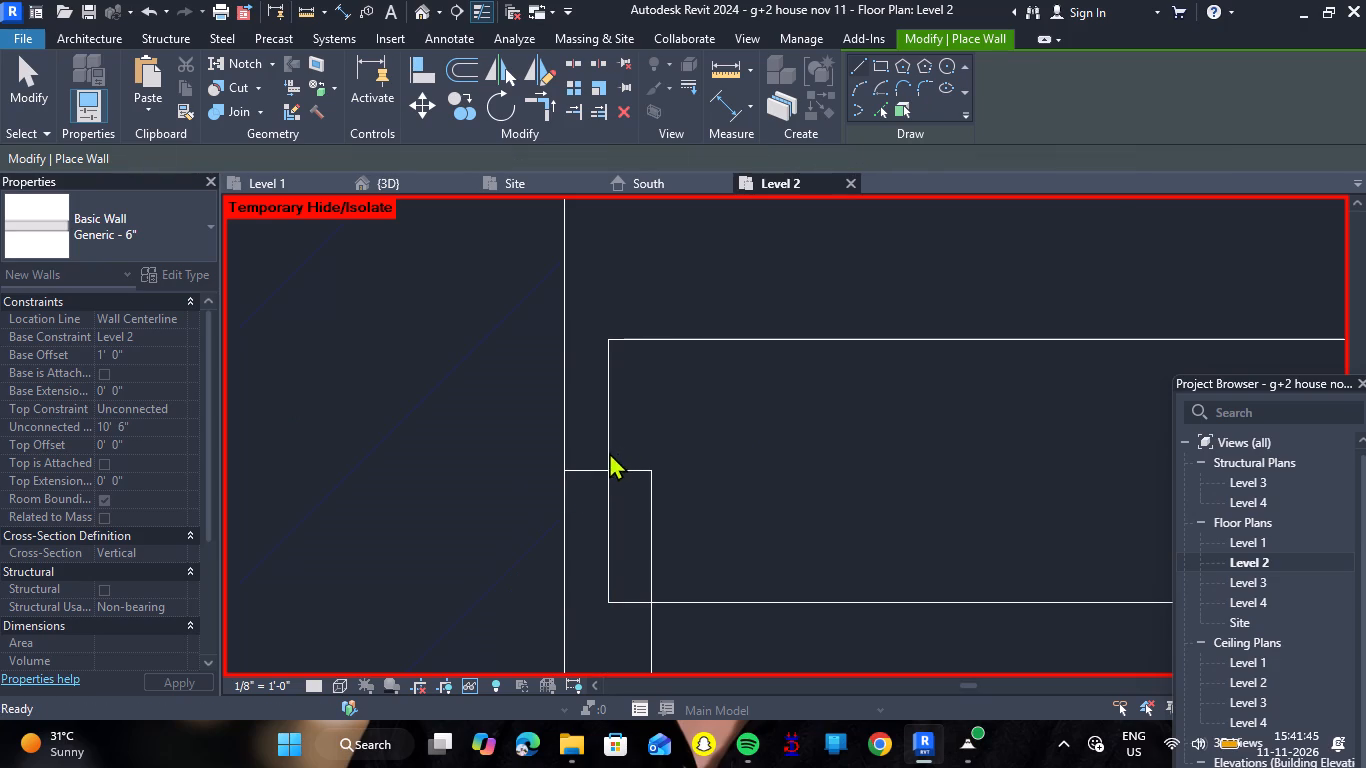
# Extend the left end of the Generic - 6" wall below the lower bath to the face of the wall between the bedrooms.
pyautogui.doubleClick(612, 449)
pyautogui.press('Escape')
pyautogui.click(601, 479)
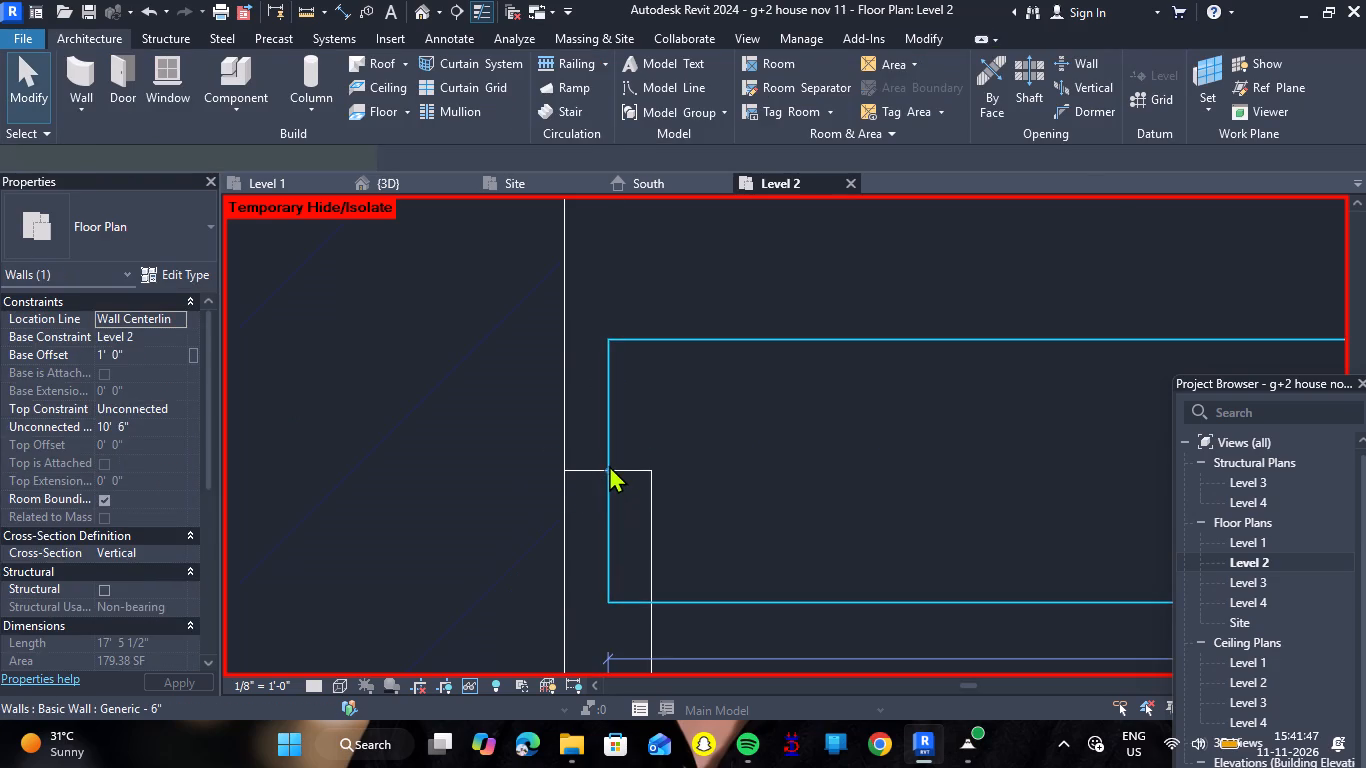
pyautogui.moveTo(609, 465); pyautogui.dragTo(561, 464)
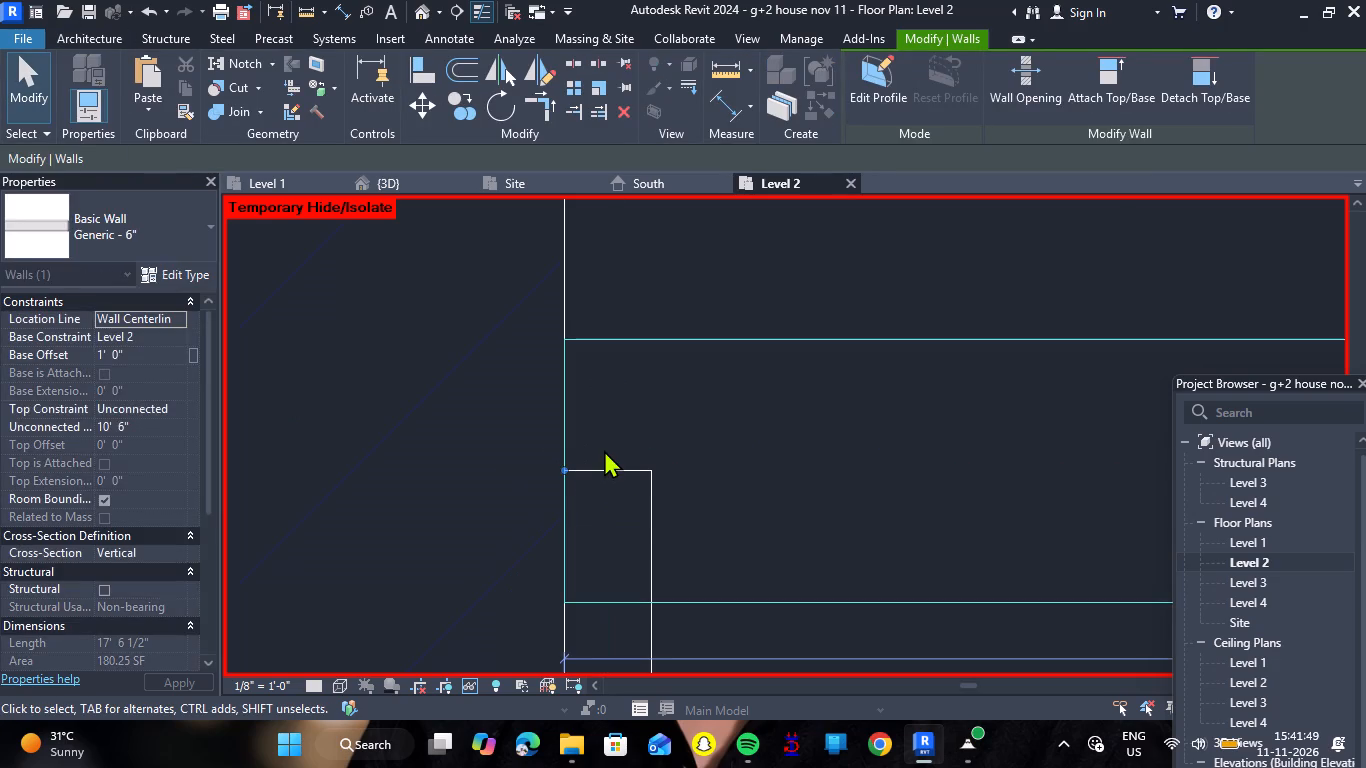
pyautogui.press('Escape')
# Draw a Generic - 6" wall along the lower bath's door side, from the wall below the bath up to the hall wall.
pyautogui.scroll(-19, 604, 450)
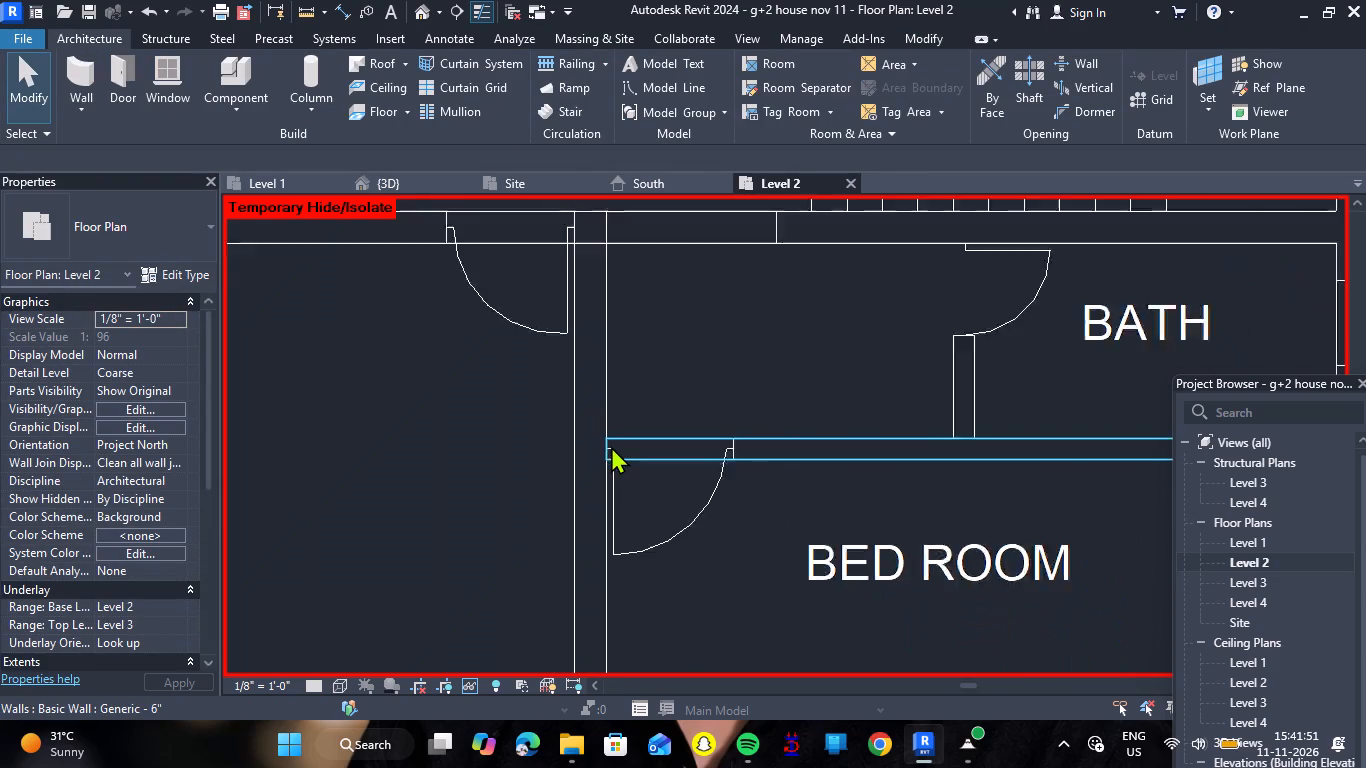
pyautogui.scroll(-1, 710, 450)
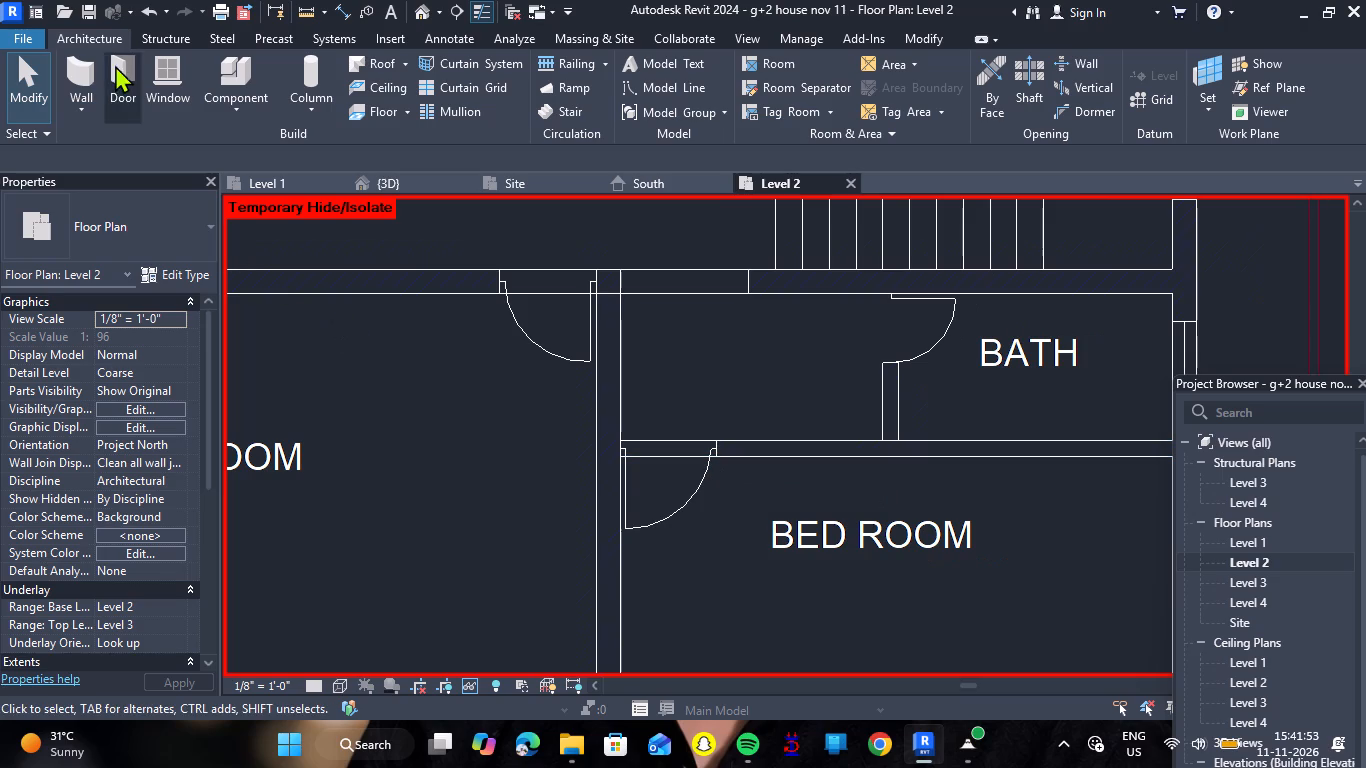
pyautogui.click(86, 68)
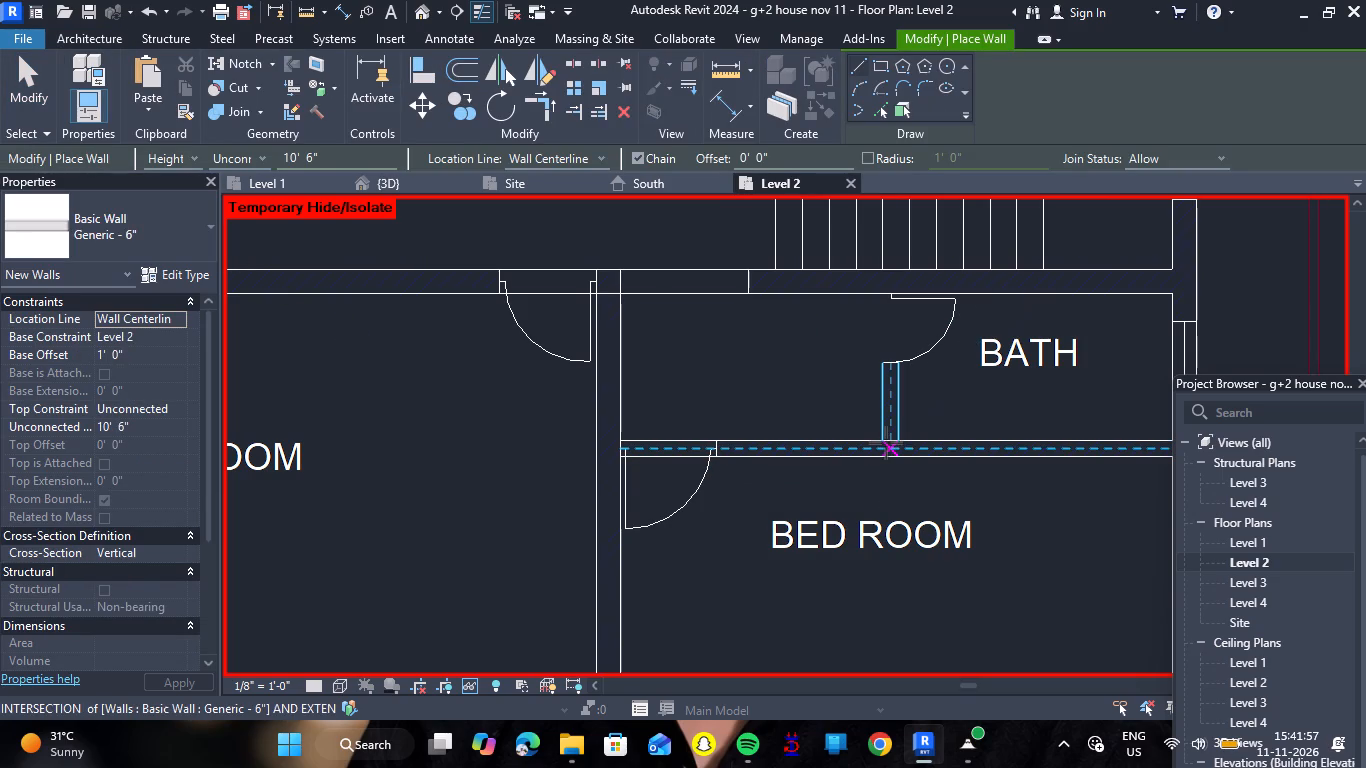
pyautogui.scroll(9, 890, 440)
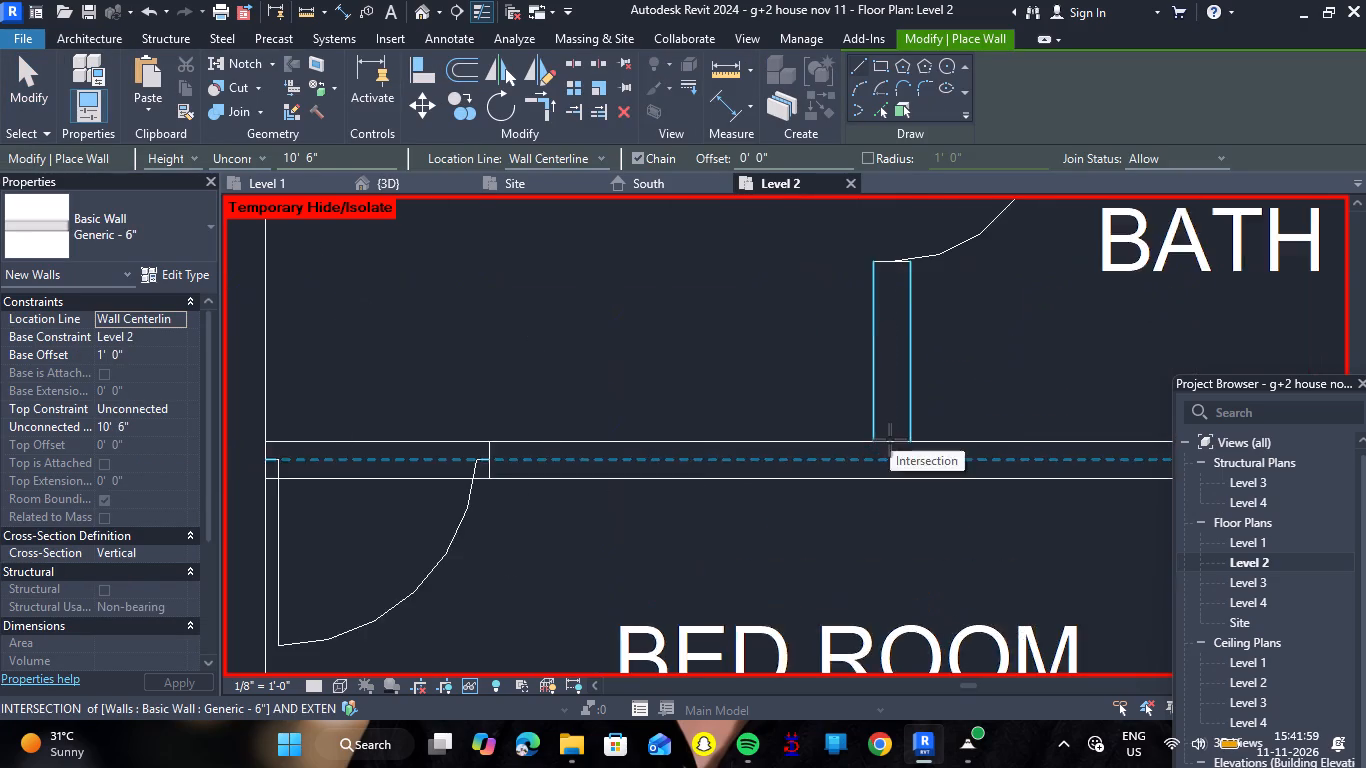
pyautogui.scroll(4, 890, 440)
pyautogui.click(892, 446)
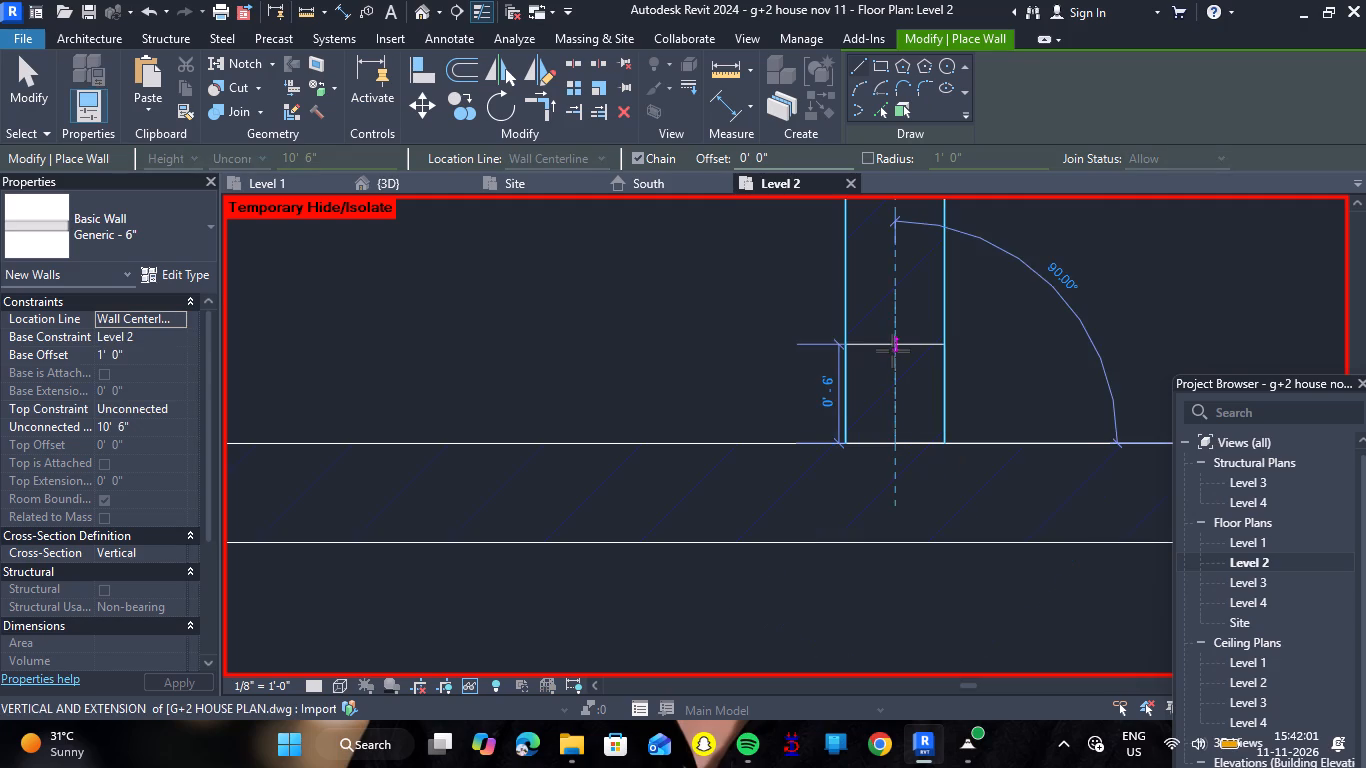
pyautogui.scroll(-17, 893, 351)
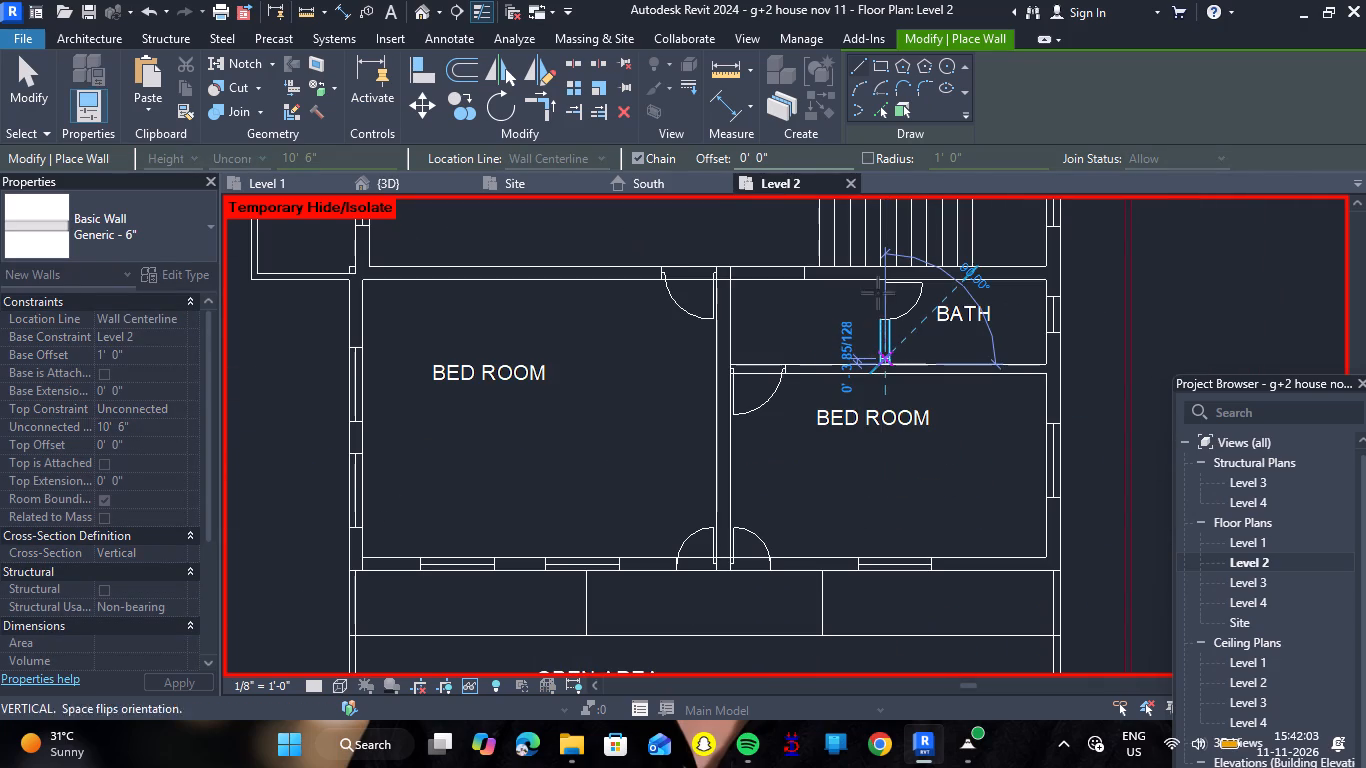
pyautogui.scroll(15, 884, 267)
pyautogui.click(897, 366)
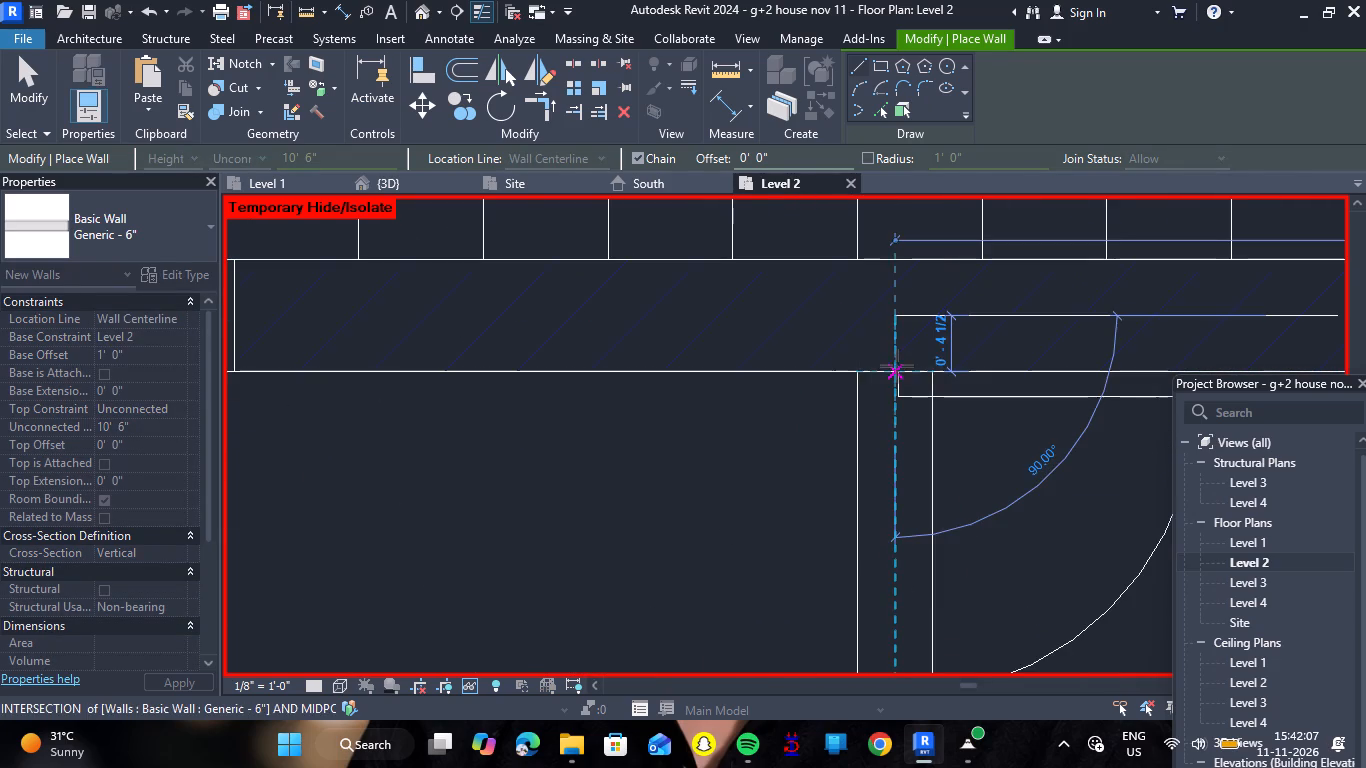
pyautogui.press('Escape')
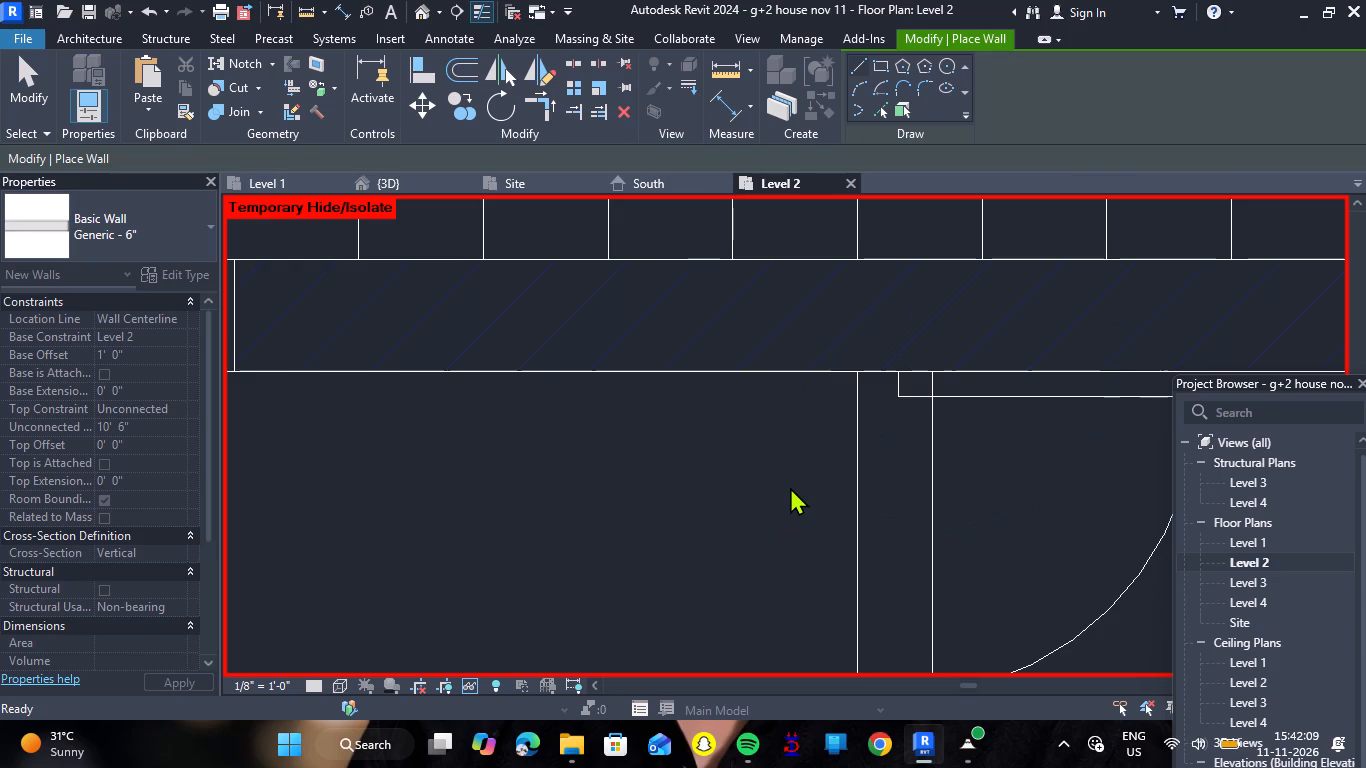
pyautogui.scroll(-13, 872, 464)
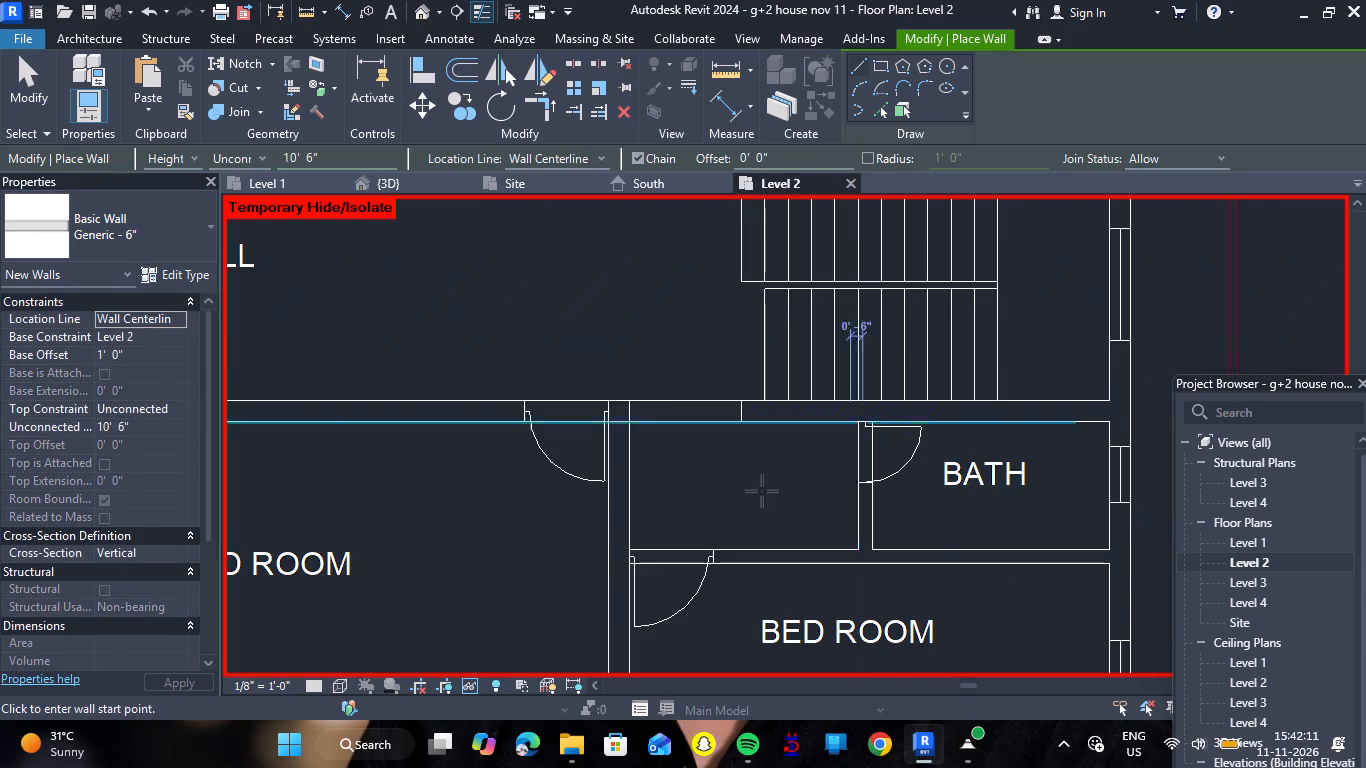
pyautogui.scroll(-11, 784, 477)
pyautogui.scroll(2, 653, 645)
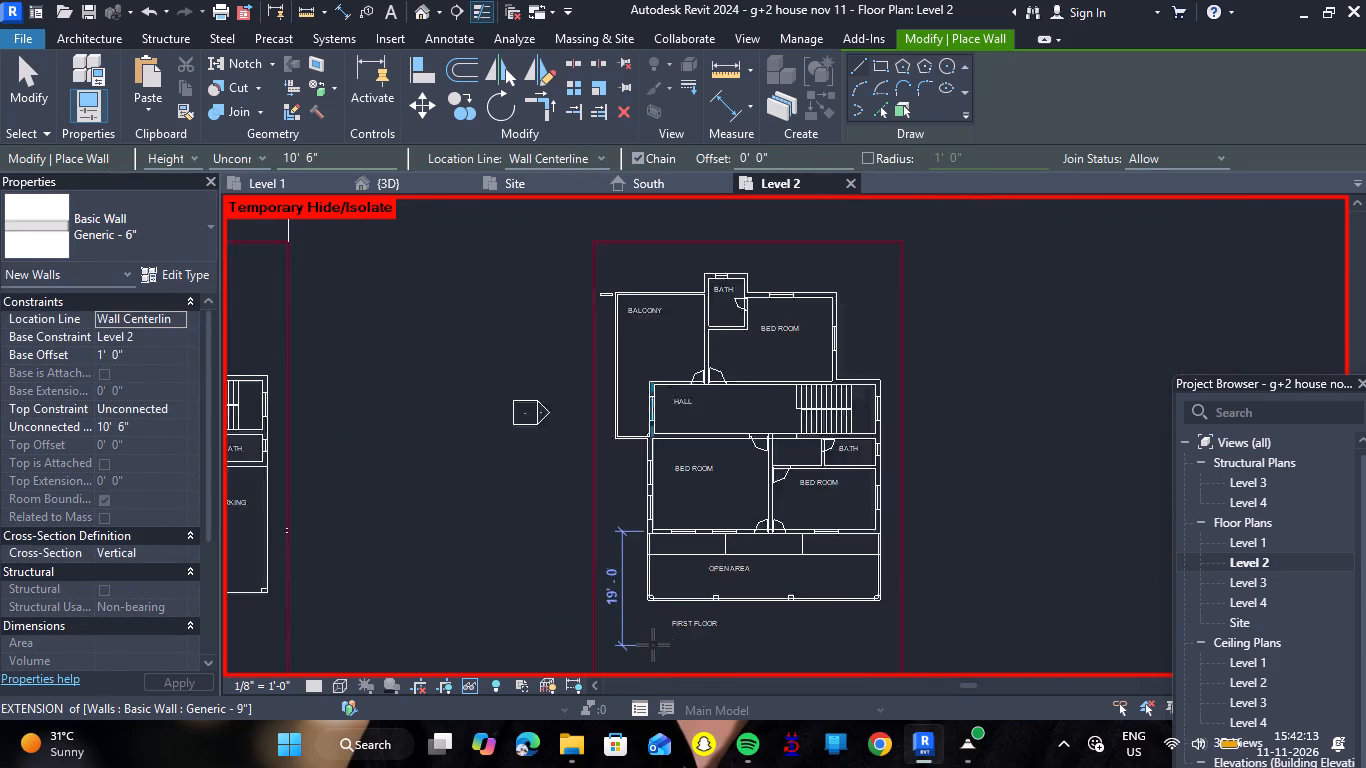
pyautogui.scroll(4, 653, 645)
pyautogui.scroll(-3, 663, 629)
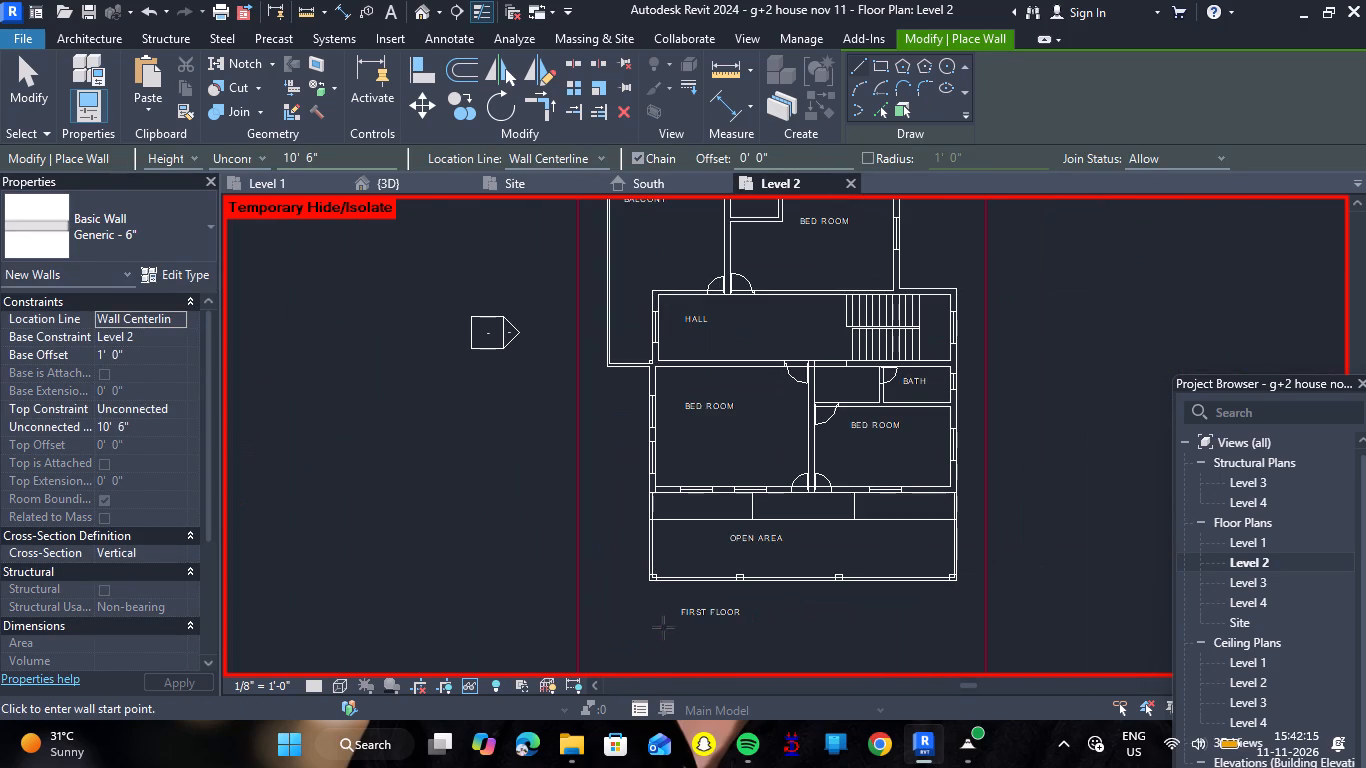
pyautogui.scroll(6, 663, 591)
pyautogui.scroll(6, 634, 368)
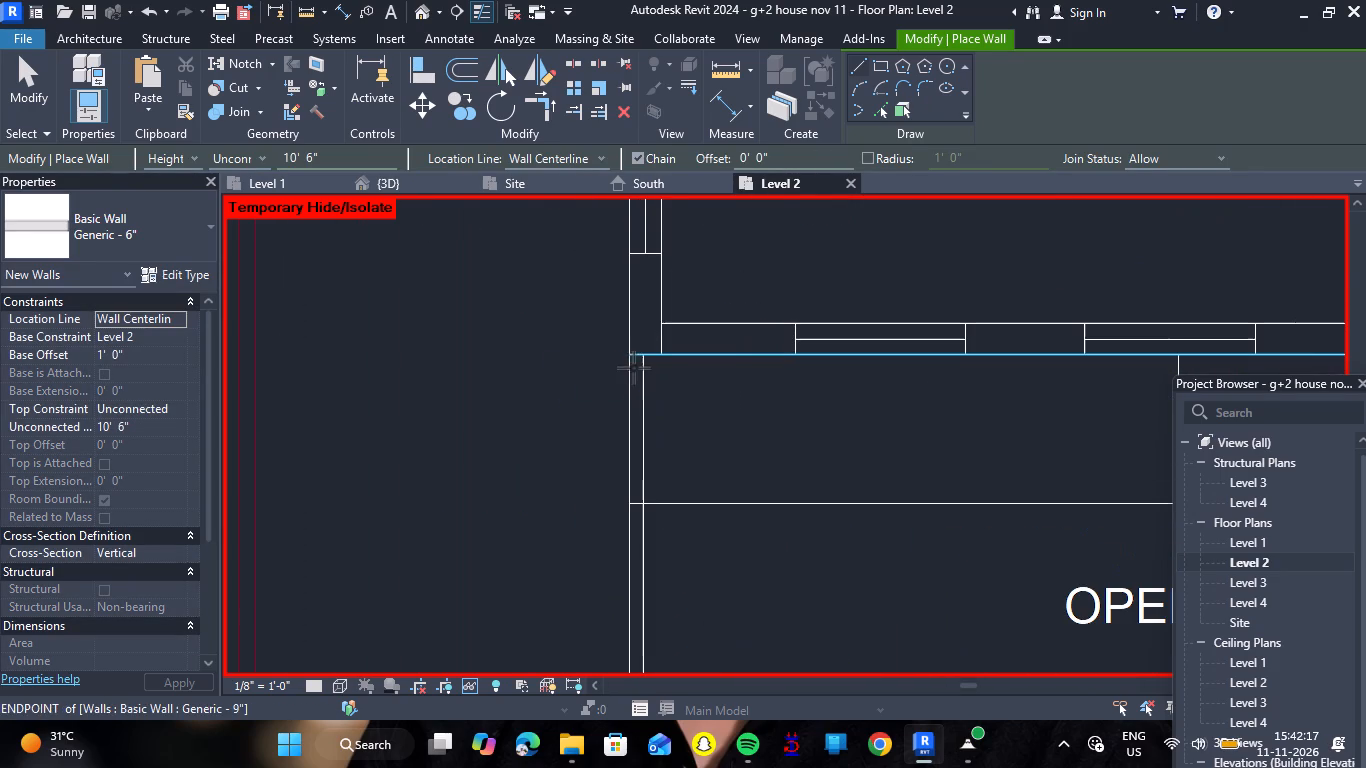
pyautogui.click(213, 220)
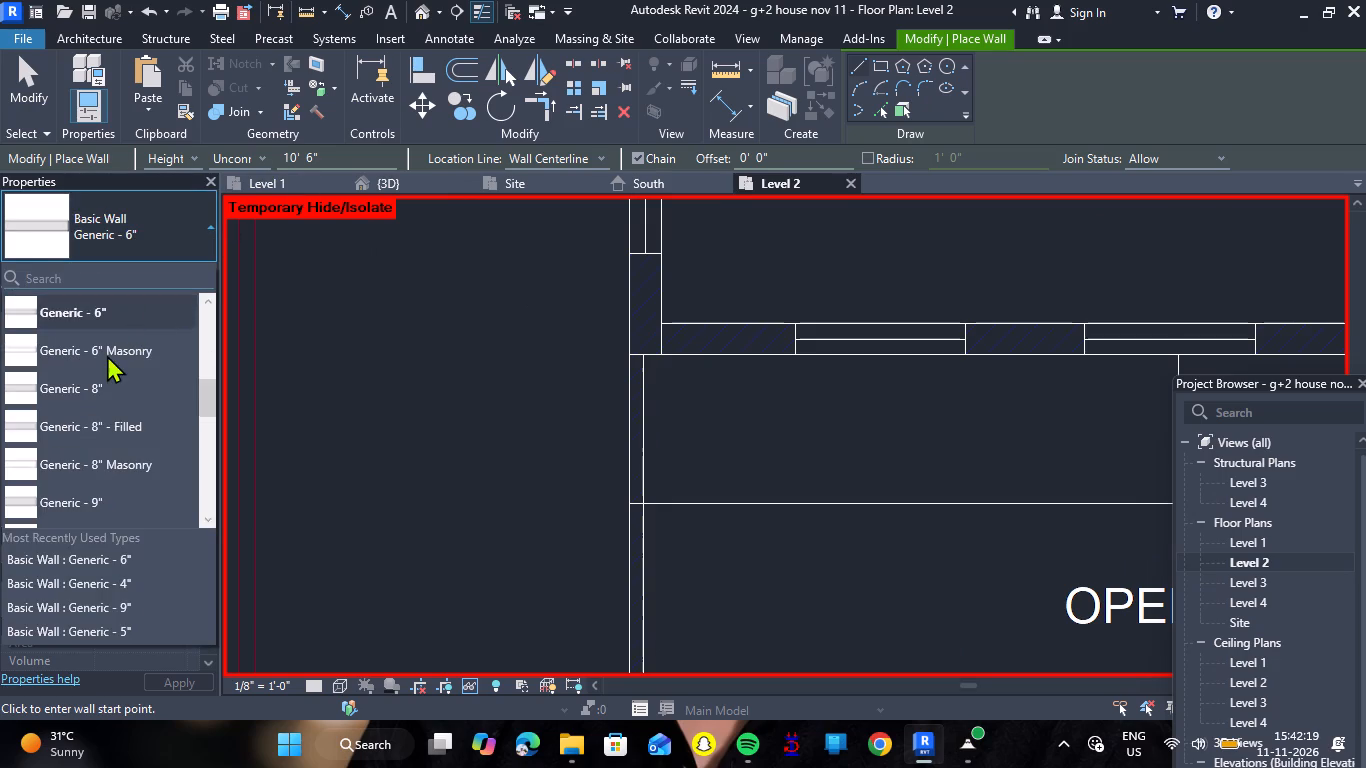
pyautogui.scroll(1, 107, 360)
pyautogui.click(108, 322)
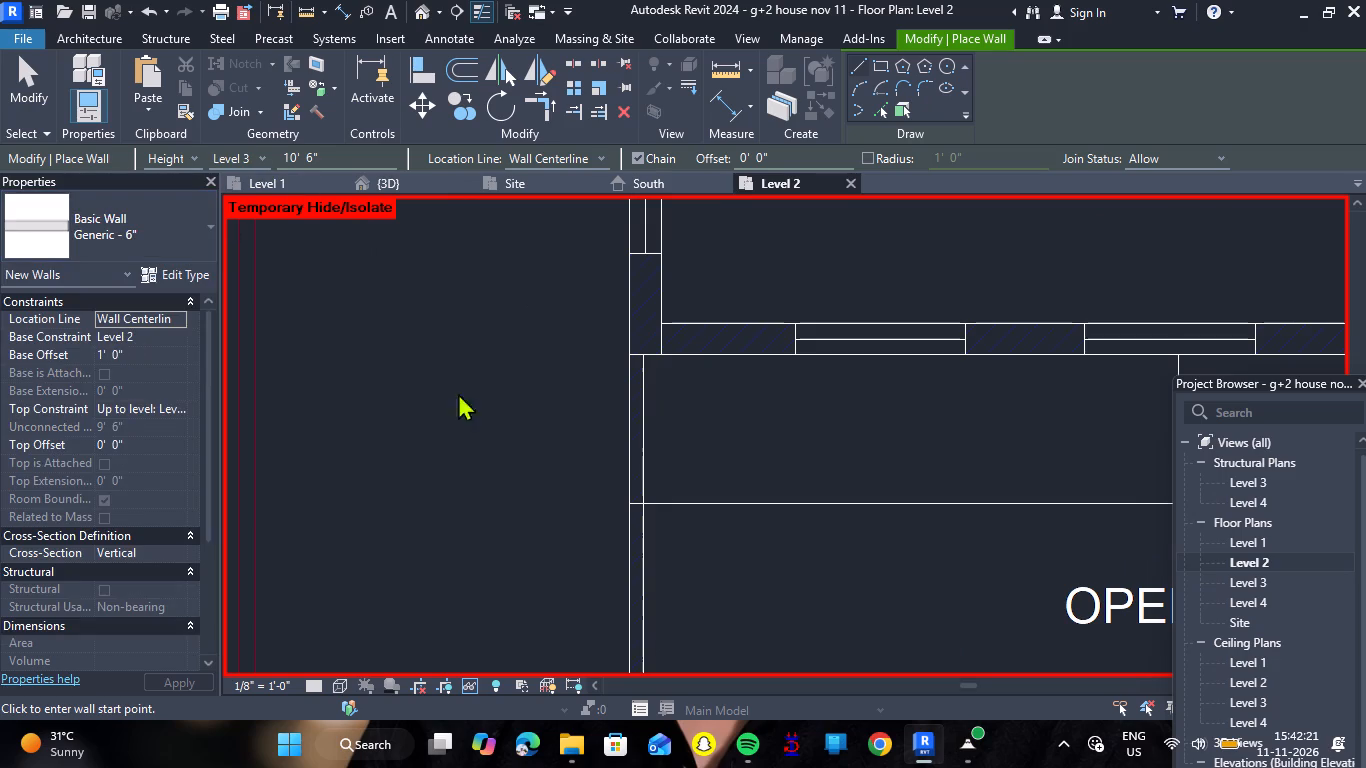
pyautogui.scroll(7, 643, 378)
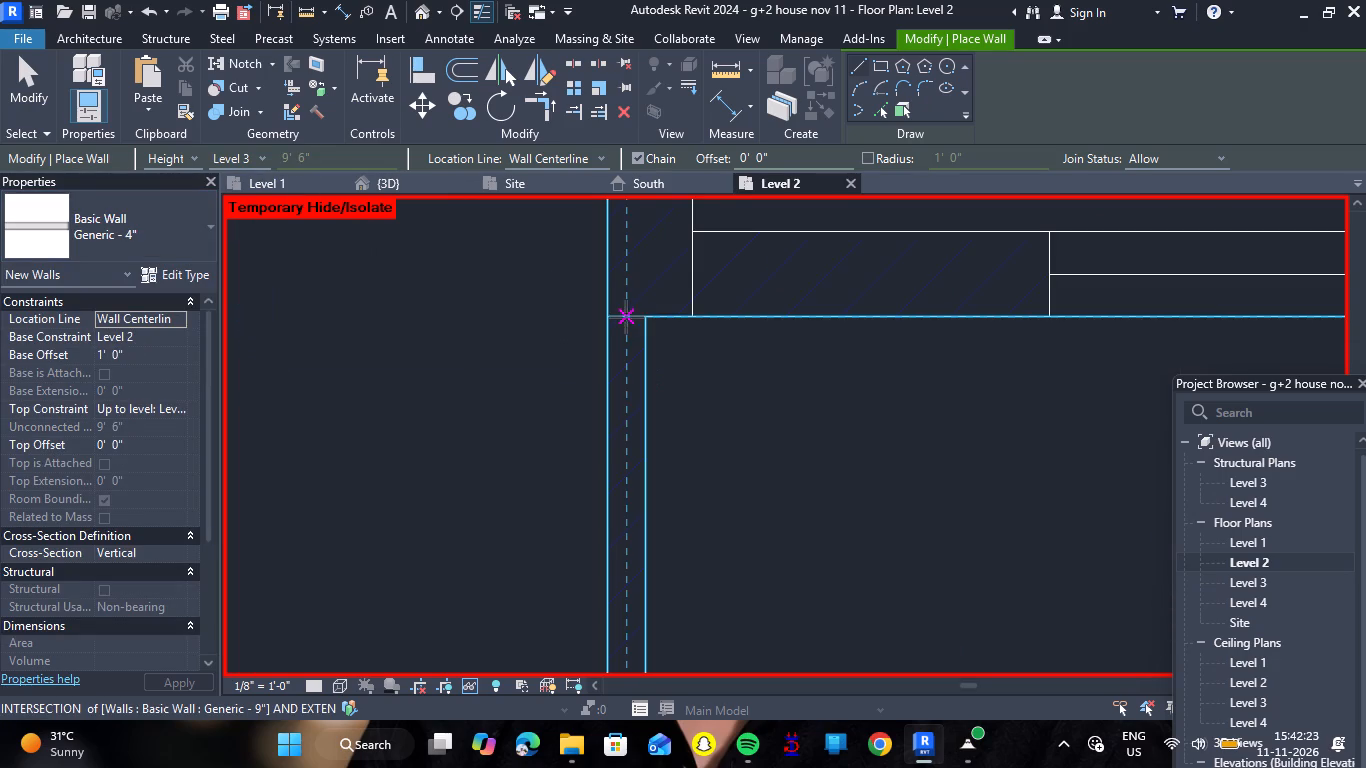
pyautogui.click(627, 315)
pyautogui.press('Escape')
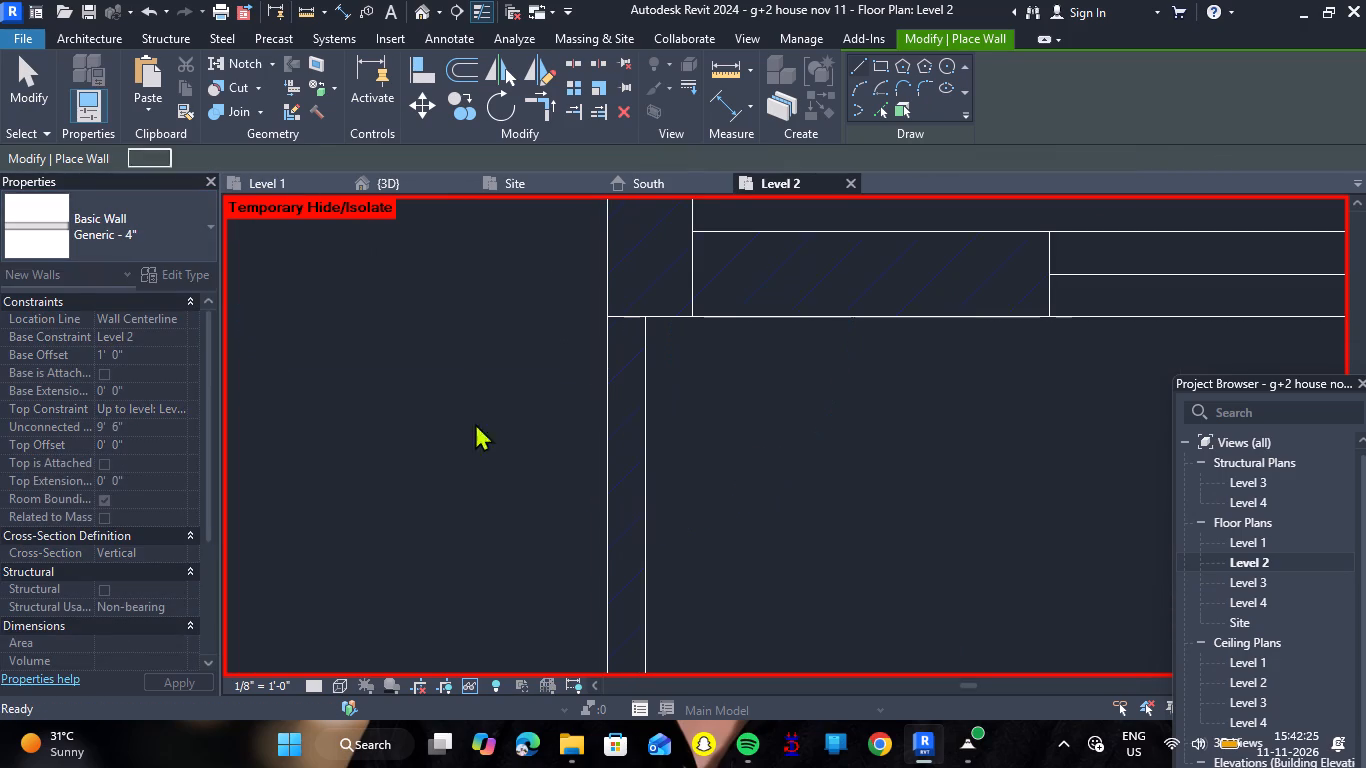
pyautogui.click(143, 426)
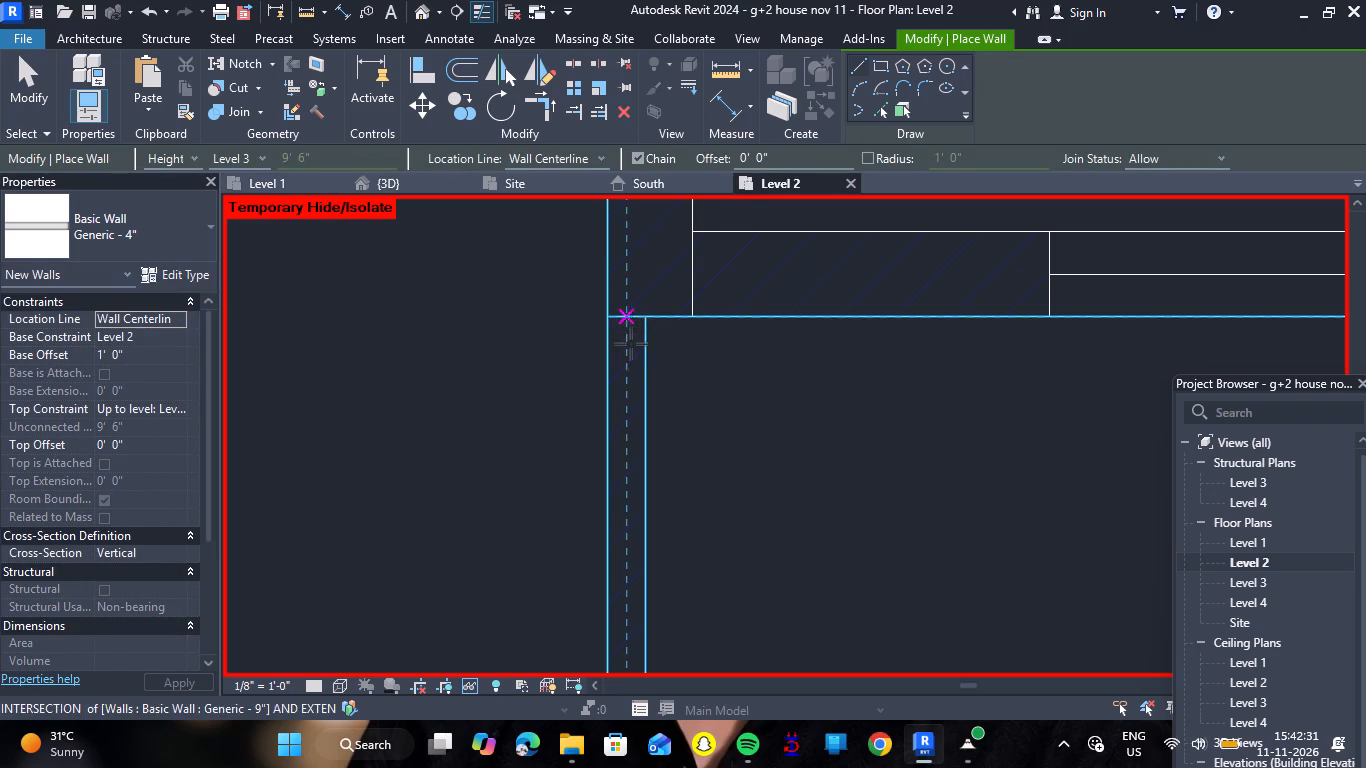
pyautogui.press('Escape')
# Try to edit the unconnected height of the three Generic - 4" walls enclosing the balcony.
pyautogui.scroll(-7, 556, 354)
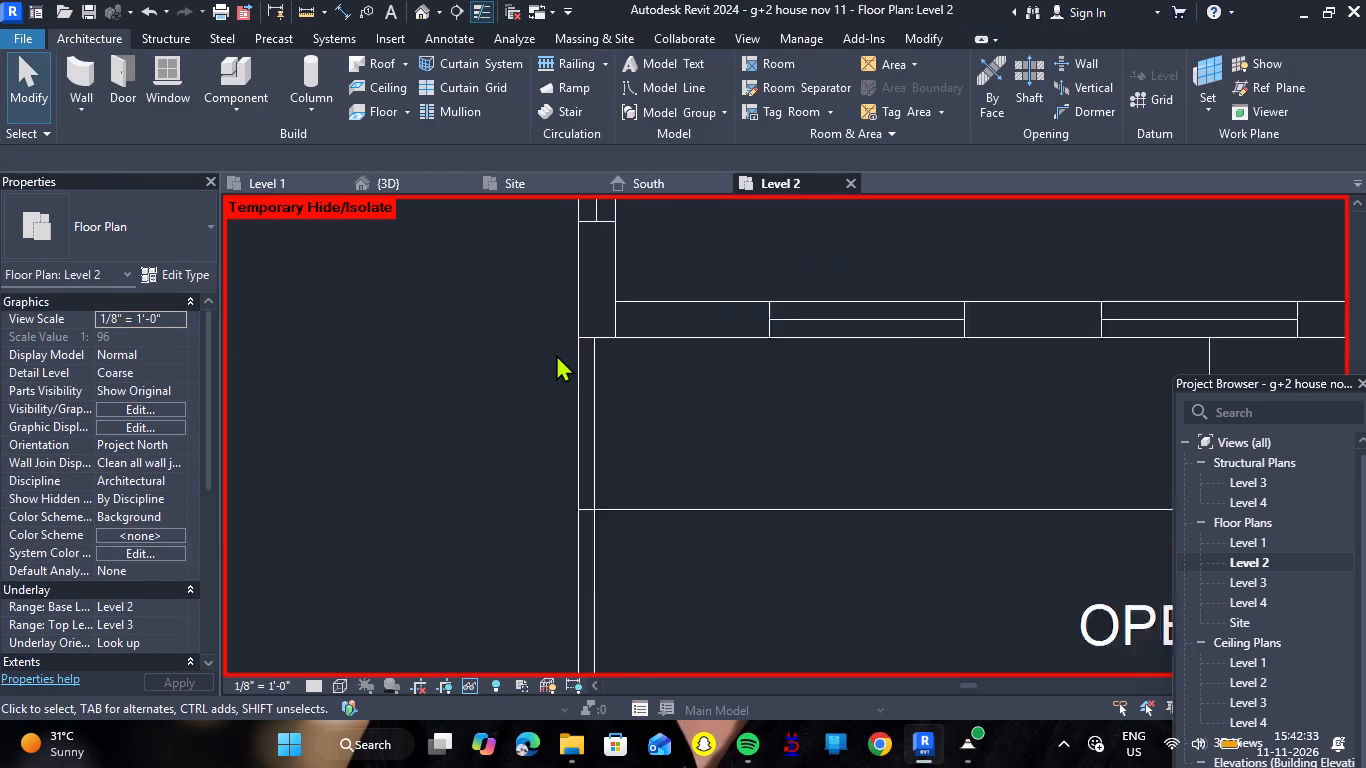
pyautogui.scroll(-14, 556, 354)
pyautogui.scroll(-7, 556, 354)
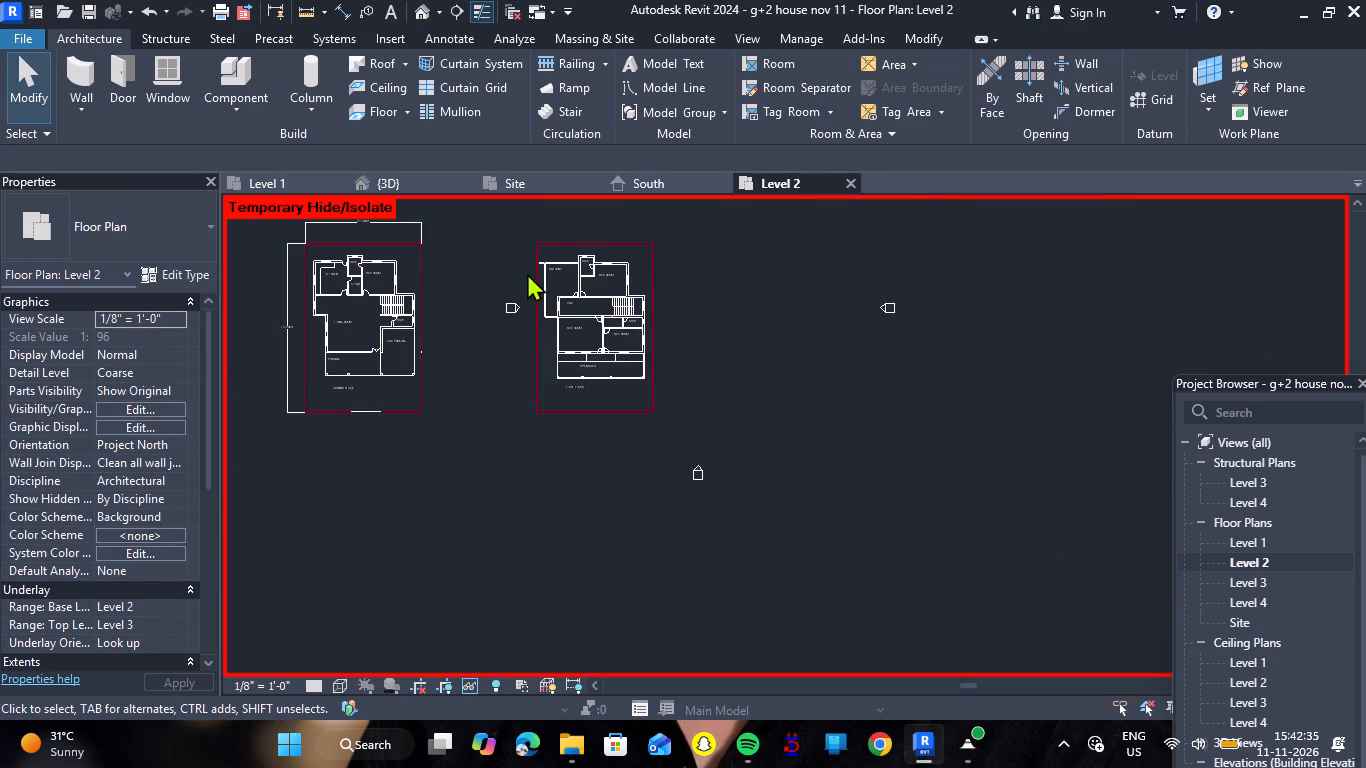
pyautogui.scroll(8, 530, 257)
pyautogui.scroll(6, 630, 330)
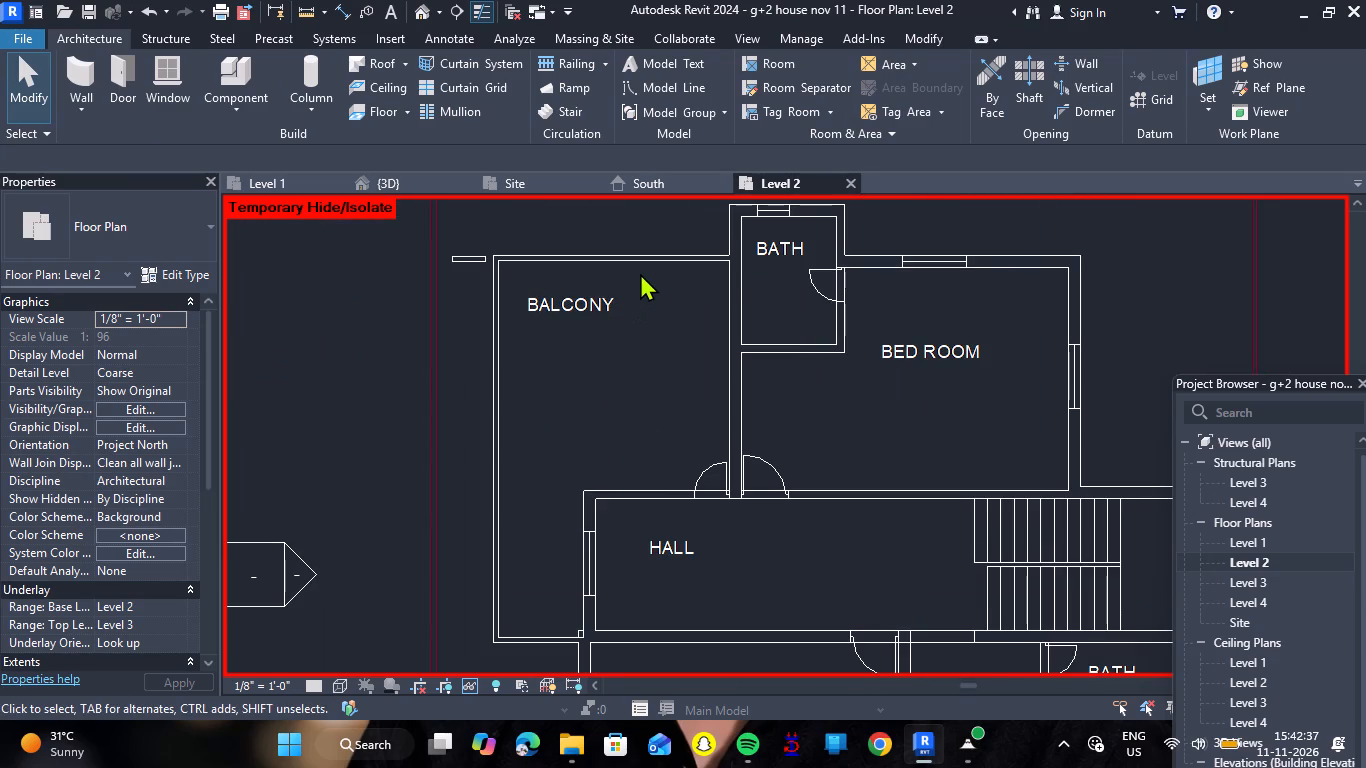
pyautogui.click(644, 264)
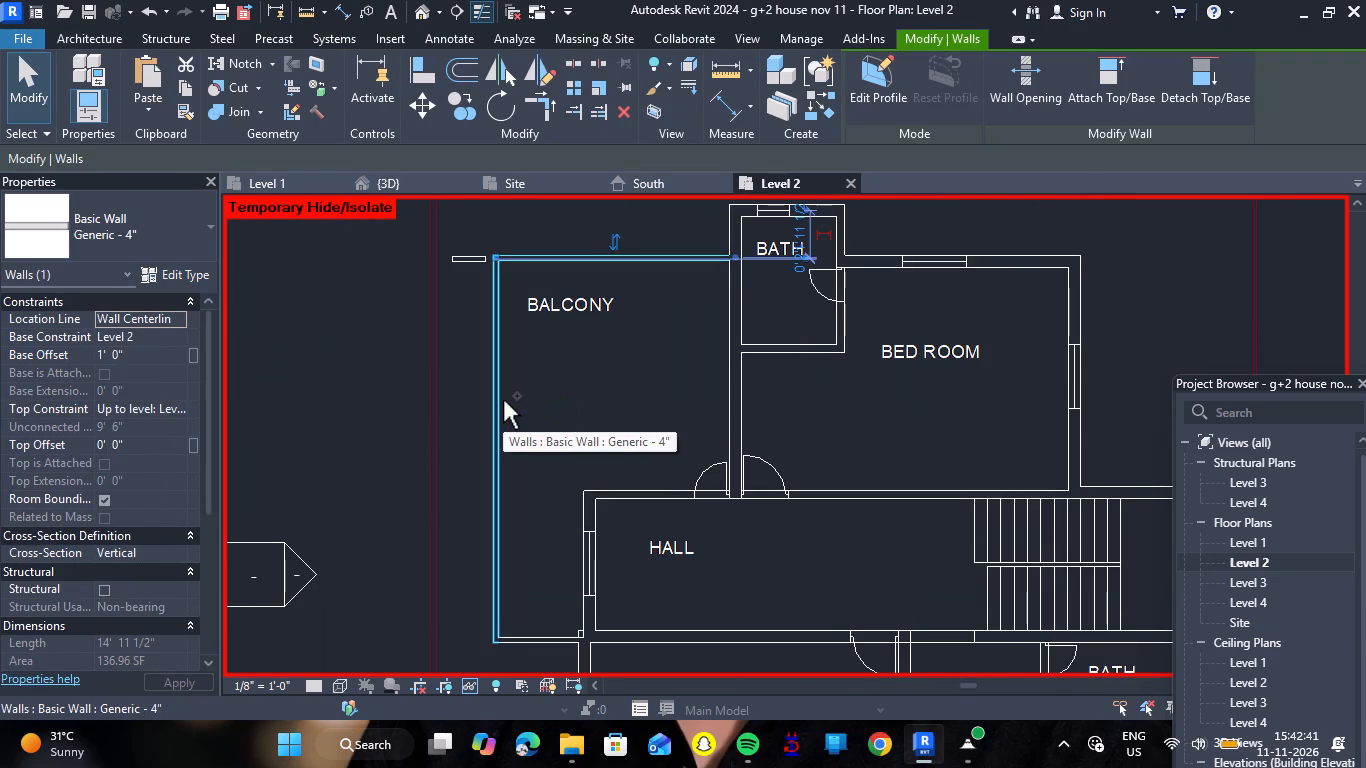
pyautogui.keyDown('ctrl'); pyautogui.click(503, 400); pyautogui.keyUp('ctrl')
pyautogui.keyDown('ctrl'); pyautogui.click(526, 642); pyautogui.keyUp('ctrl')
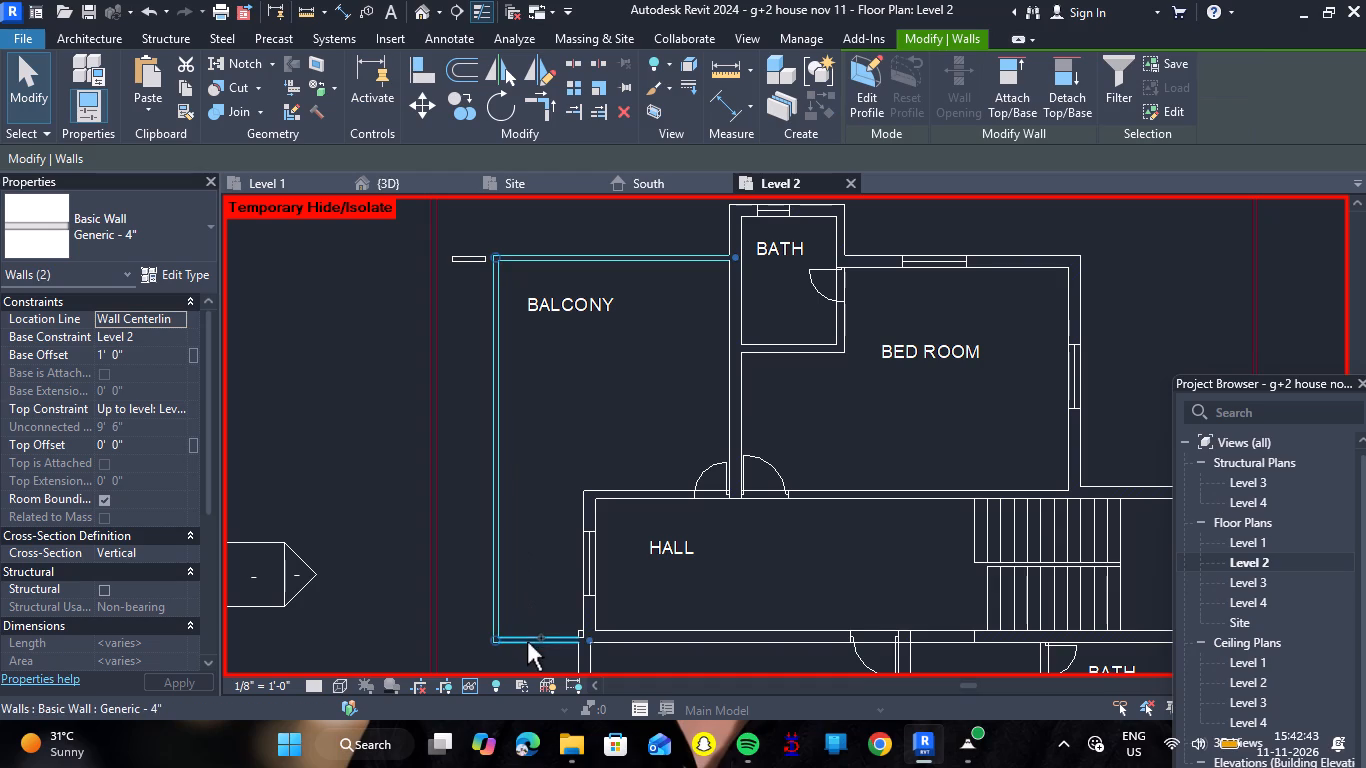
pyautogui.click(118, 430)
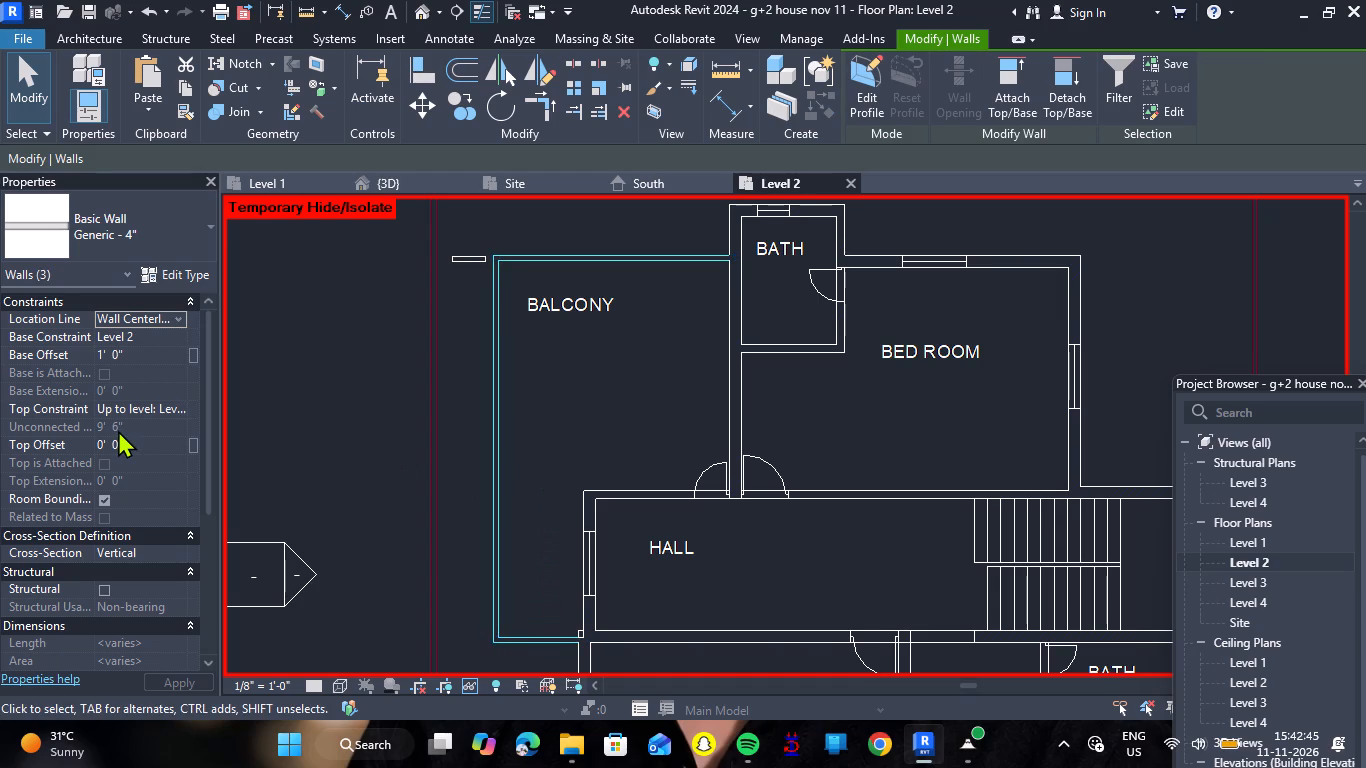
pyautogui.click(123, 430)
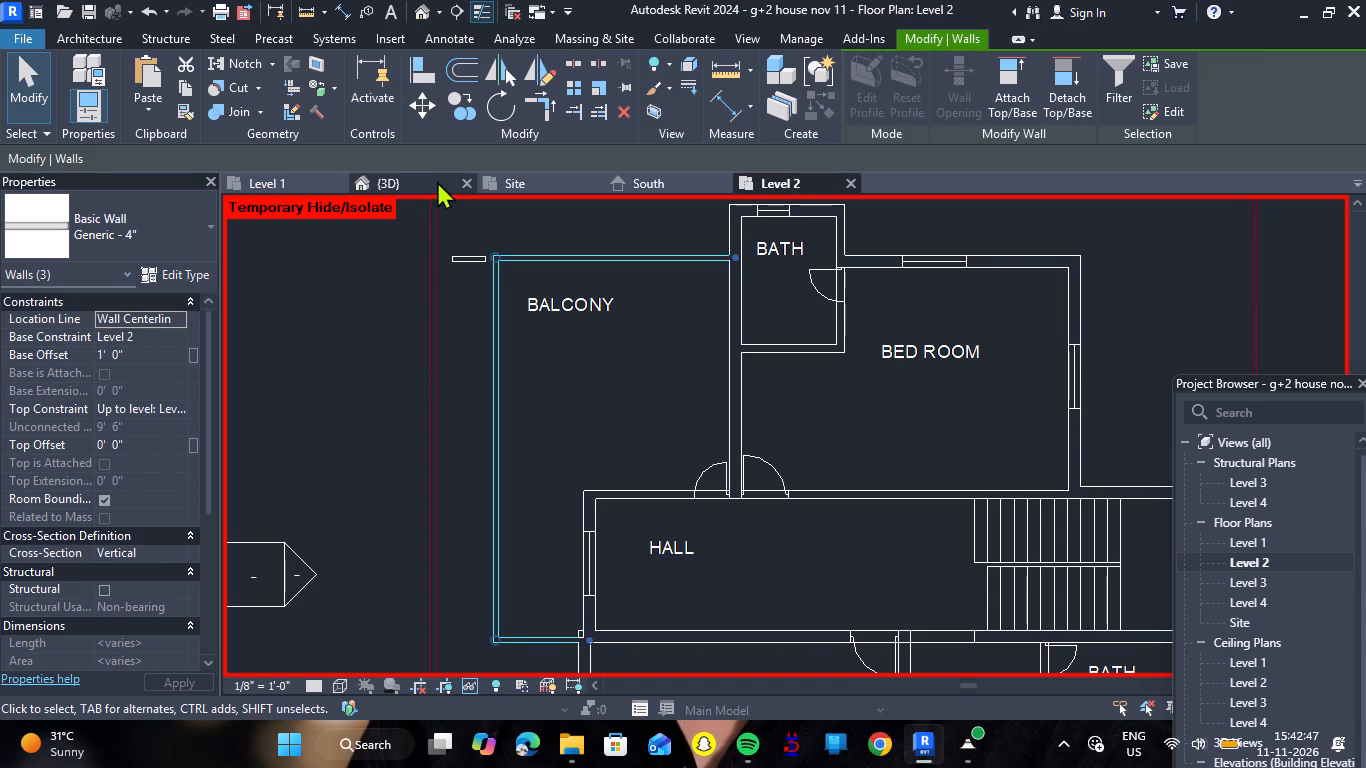
# In the 3D view, delete the short stray Generic - 4" wall standing outside the balcony corner.
pyautogui.click(412, 173)
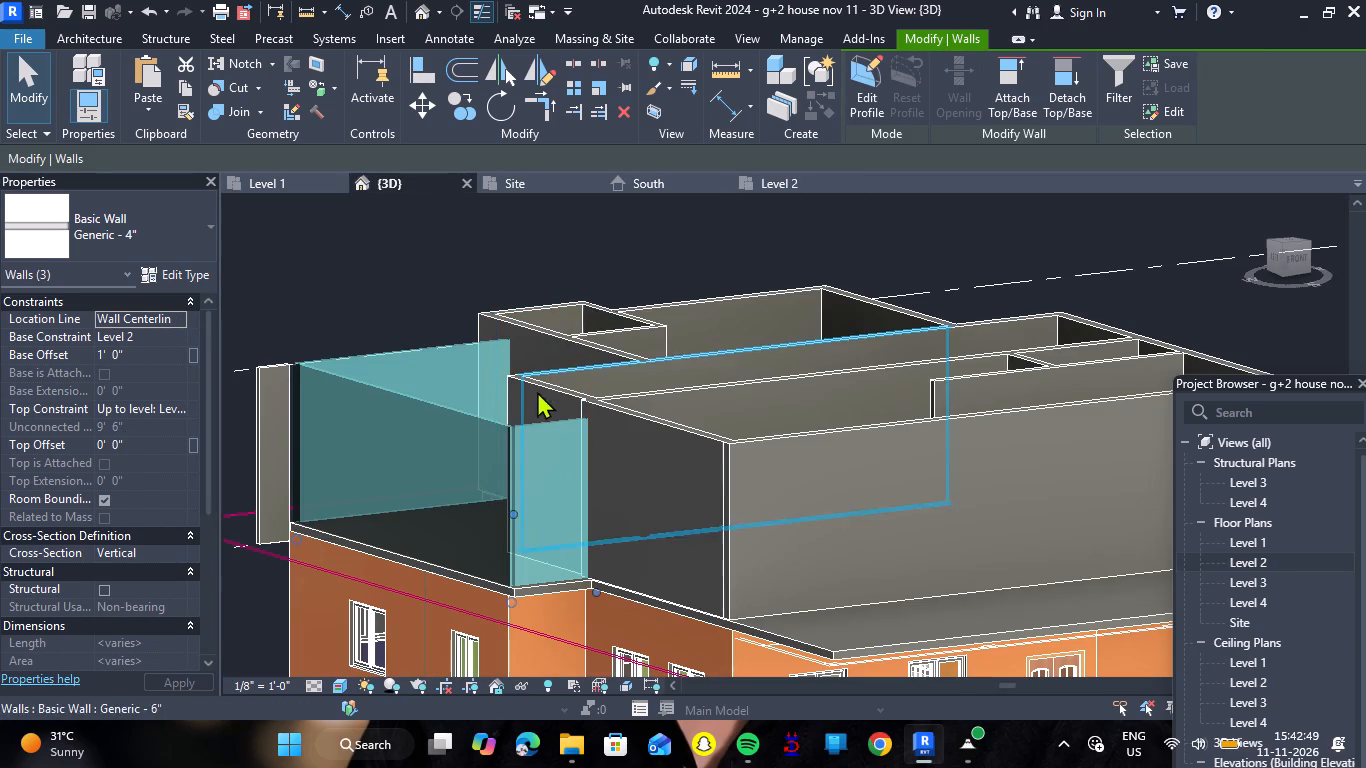
pyautogui.press('Escape')
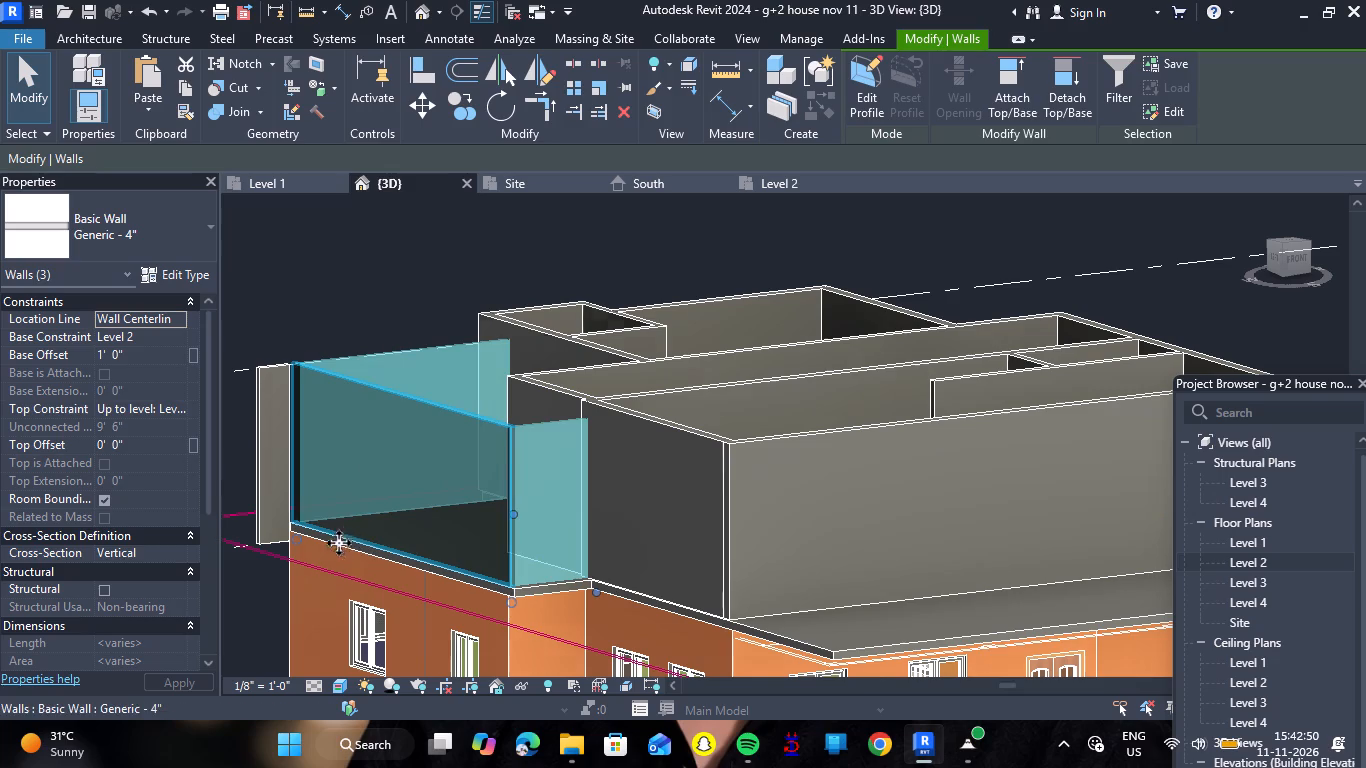
pyautogui.click(261, 490)
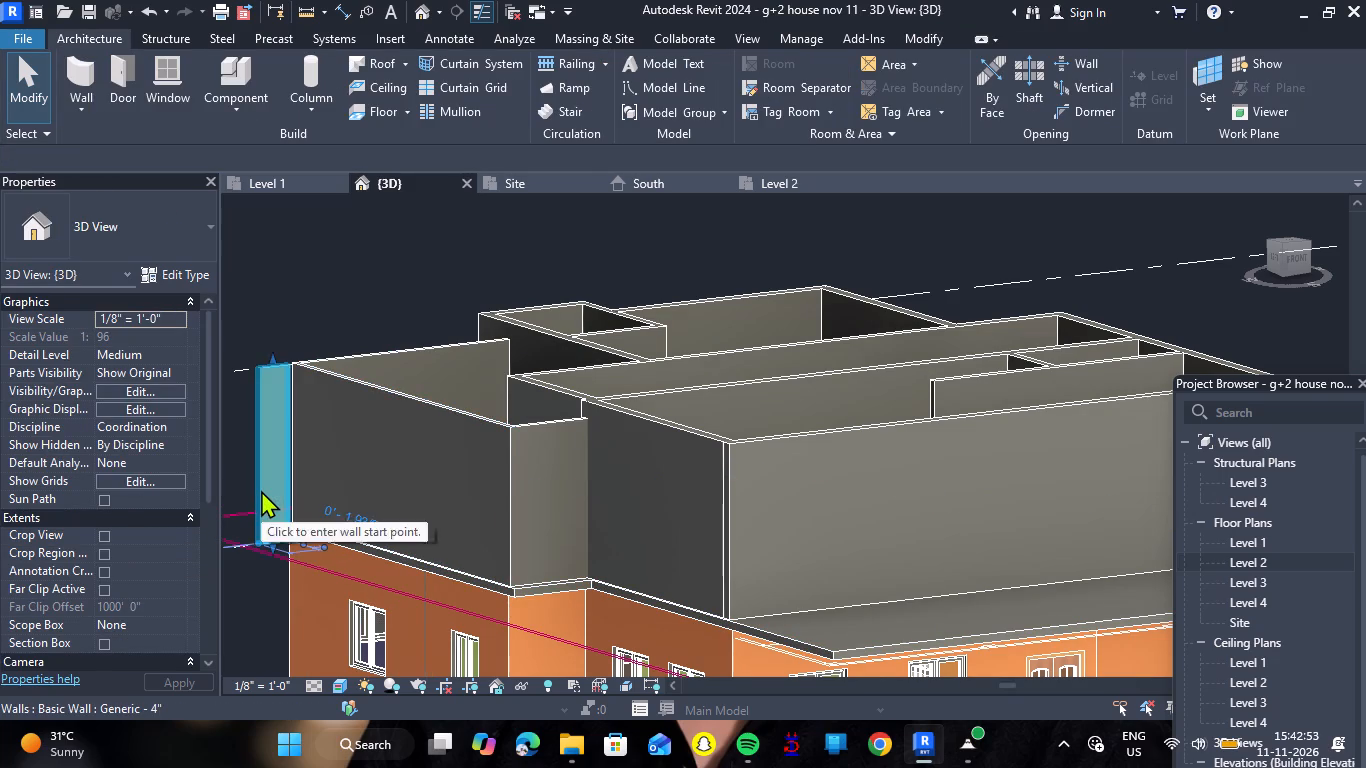
pyautogui.press('Delete')
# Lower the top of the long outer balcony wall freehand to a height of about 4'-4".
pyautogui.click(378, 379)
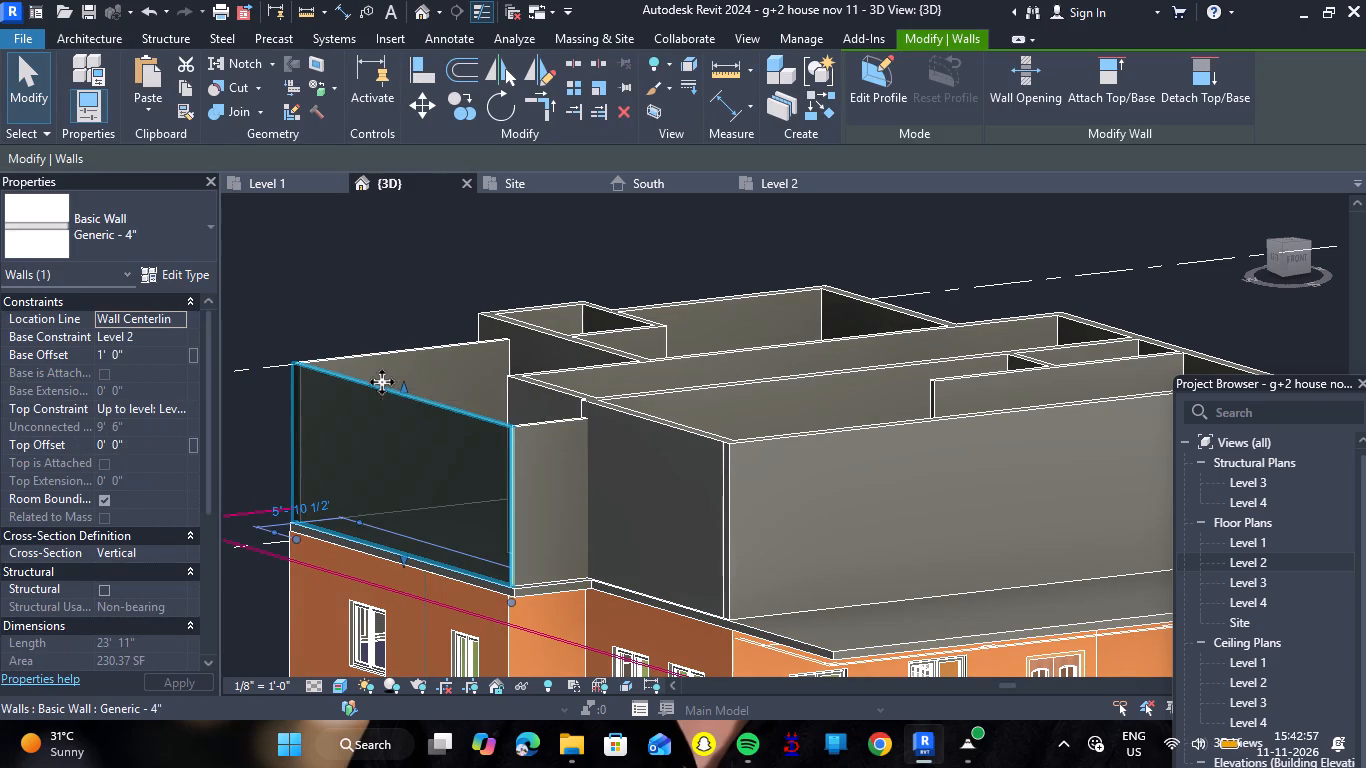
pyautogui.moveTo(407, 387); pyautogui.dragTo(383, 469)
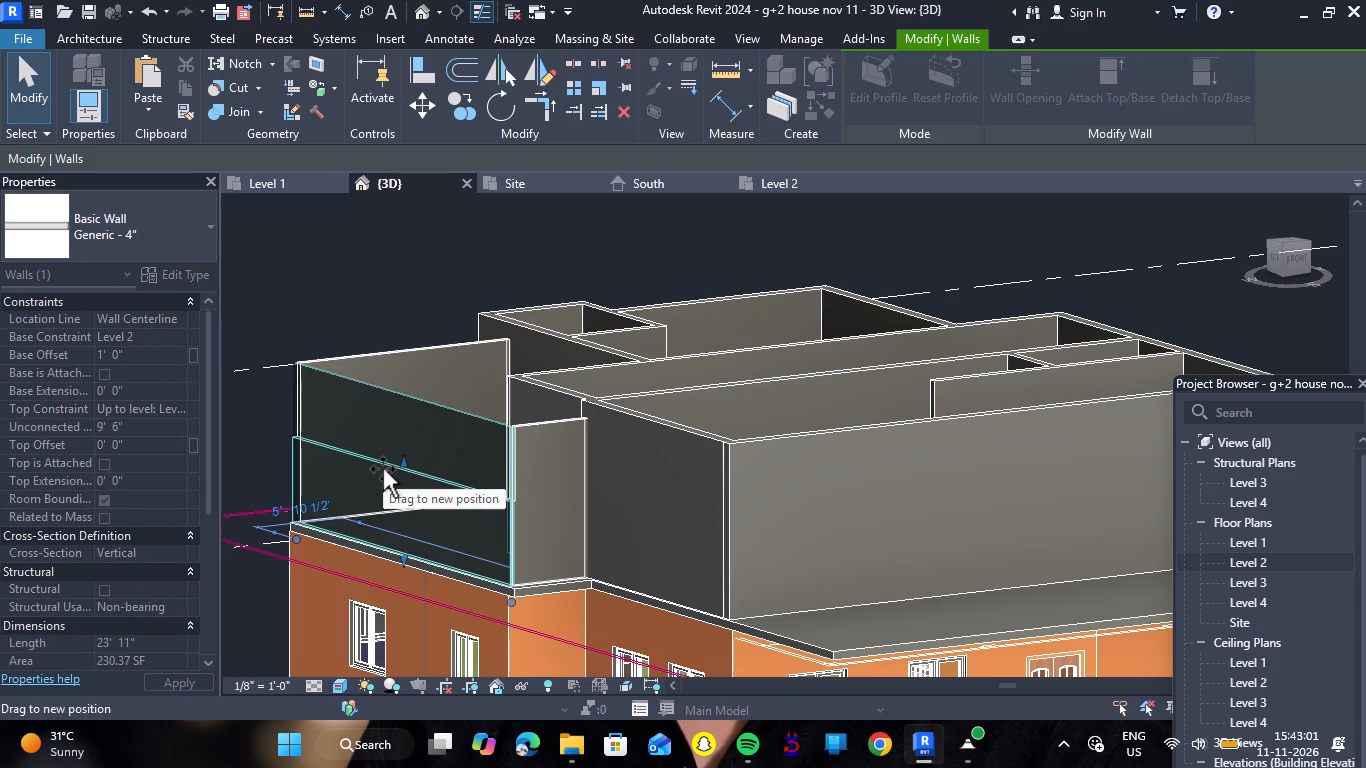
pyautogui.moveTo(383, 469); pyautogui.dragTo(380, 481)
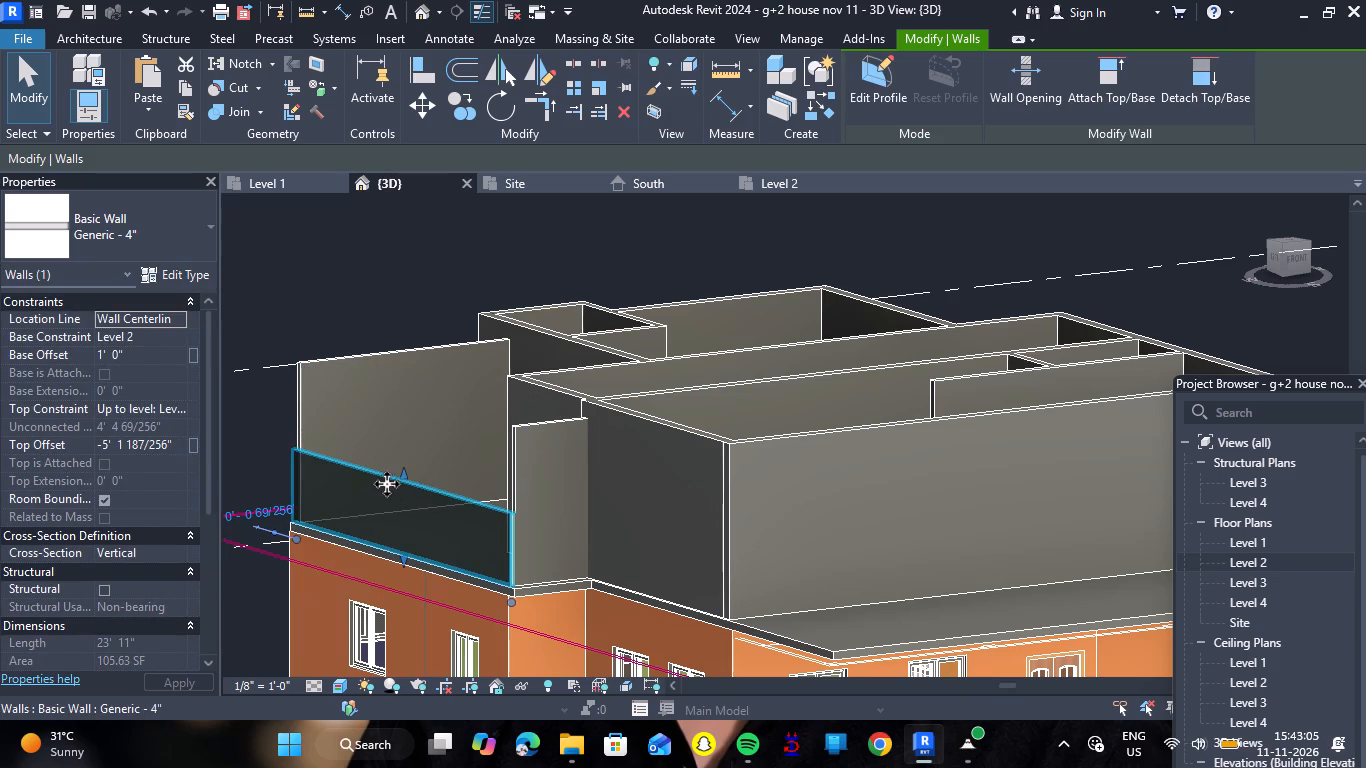
# Set the long outer balcony wall's top offset to -4'.
pyautogui.doubleClick(166, 425)
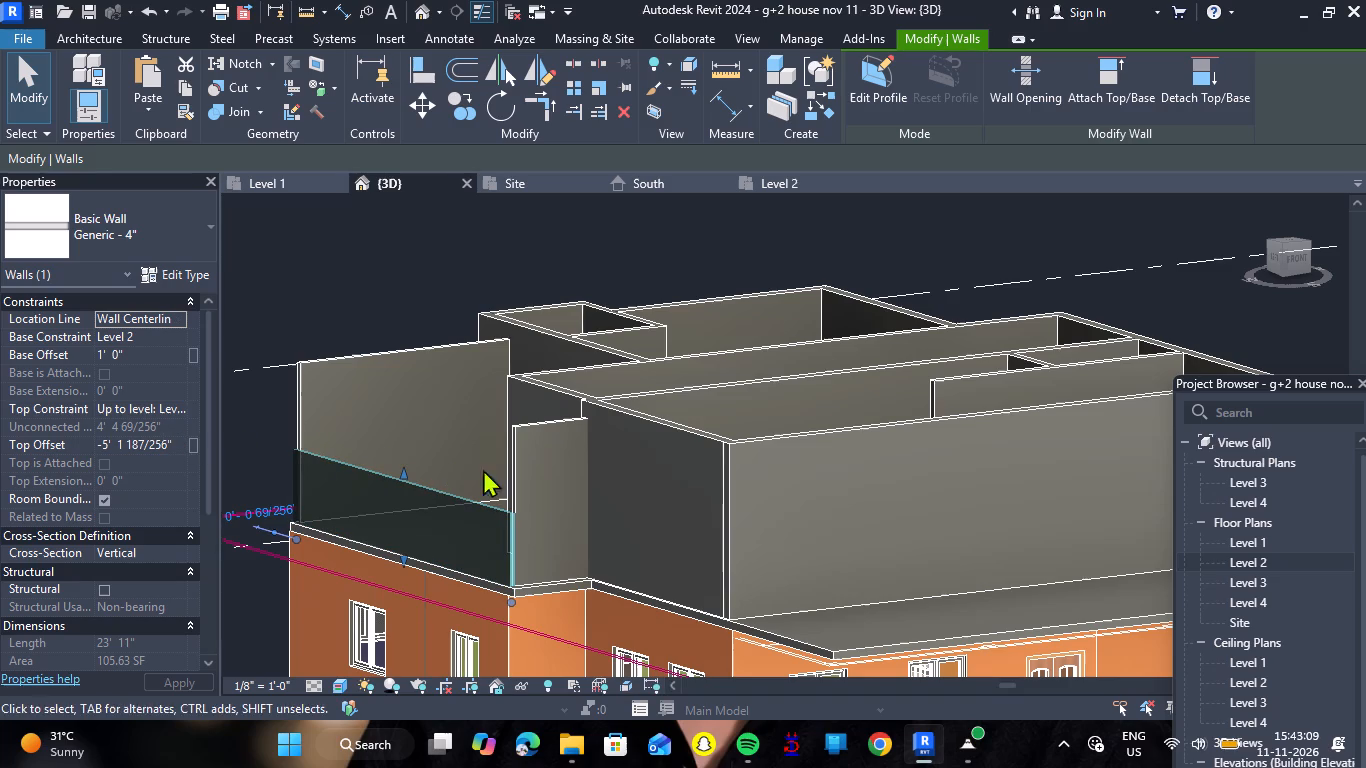
pyautogui.click(176, 447)
pyautogui.press('BackSpace')
pyautogui.press('BackSpace')
pyautogui.press('BackSpace')
pyautogui.press('BackSpace')
pyautogui.press('BackSpace')
pyautogui.press('BackSpace')
pyautogui.press('BackSpace')
pyautogui.press('BackSpace')
pyautogui.press('BackSpace')
pyautogui.press('BackSpace')
pyautogui.press('BackSpace')
pyautogui.press('BackSpace')
pyautogui.press('BackSpace')
pyautogui.press('BackSpace')
pyautogui.press('BackSpace')
pyautogui.press('BackSpace')
pyautogui.press('BackSpace')
pyautogui.press('BackSpace')
pyautogui.press('BackSpace')
pyautogui.press('BackSpace')
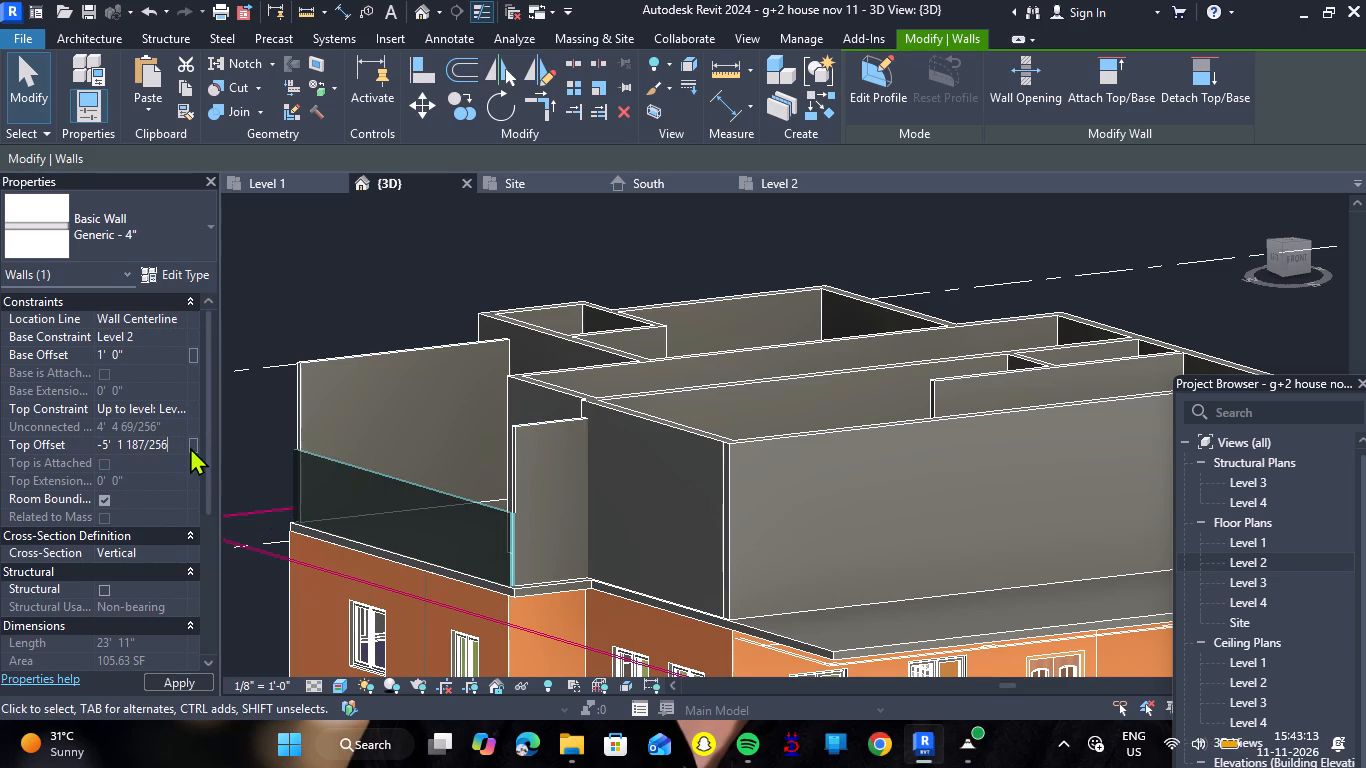
pyautogui.write("-4'")
pyautogui.press('Return')
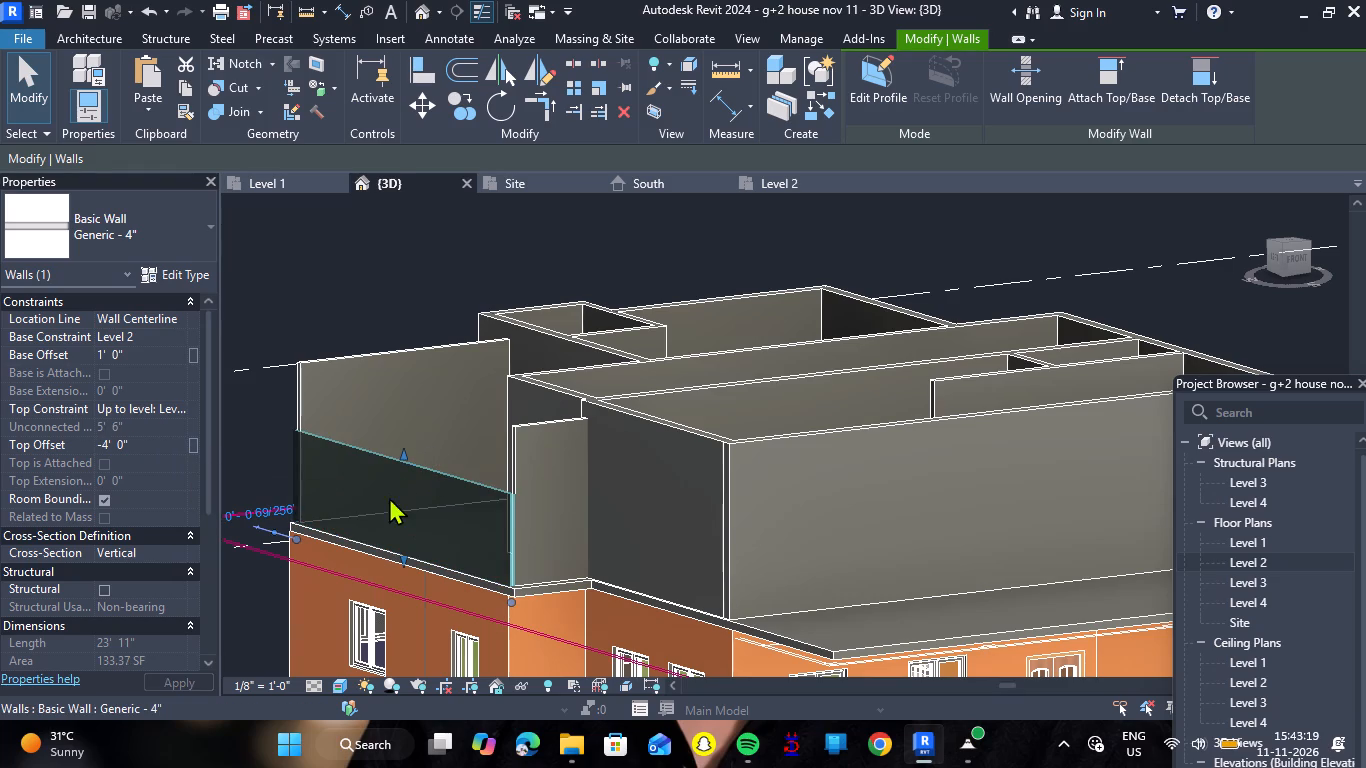
# Set the top offset of the long outer balcony wall to -5'6".
pyautogui.click(170, 452)
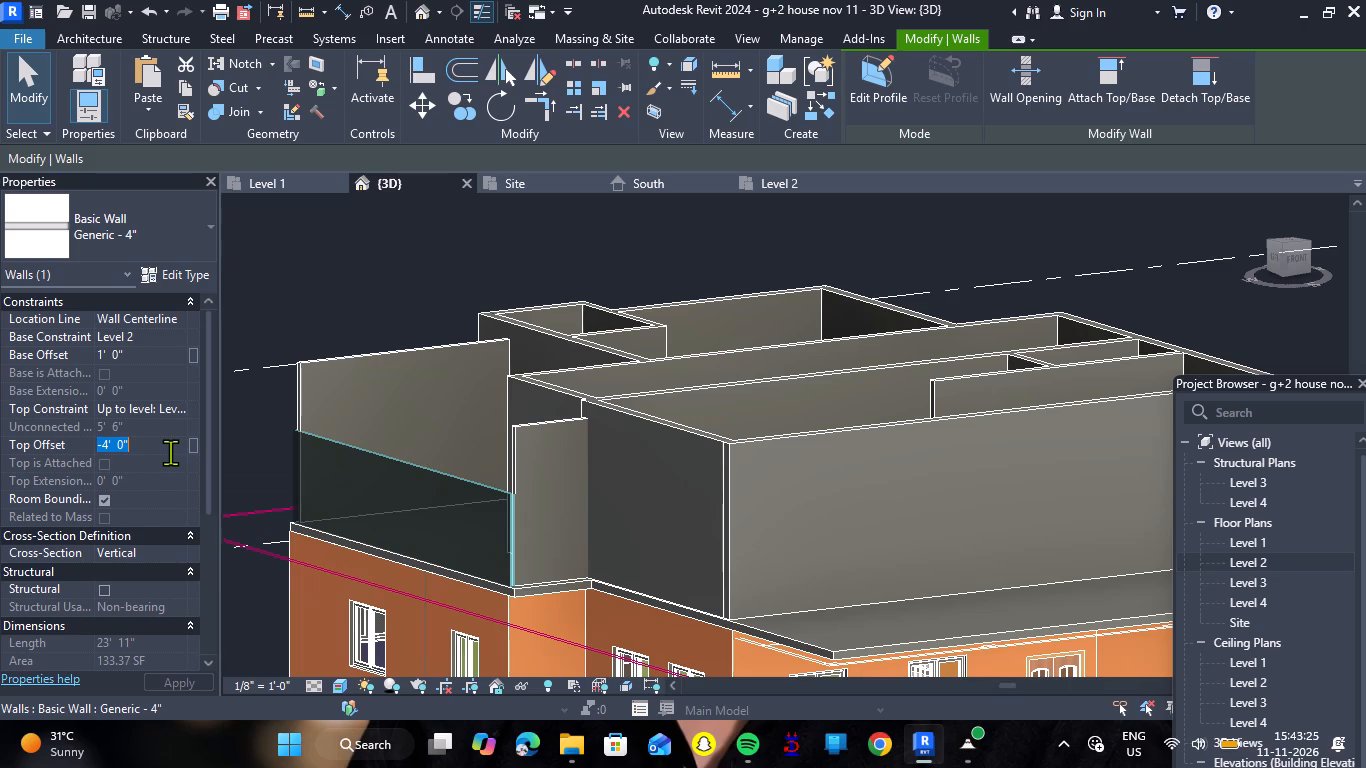
pyautogui.press('BackSpace')
pyautogui.press('-')
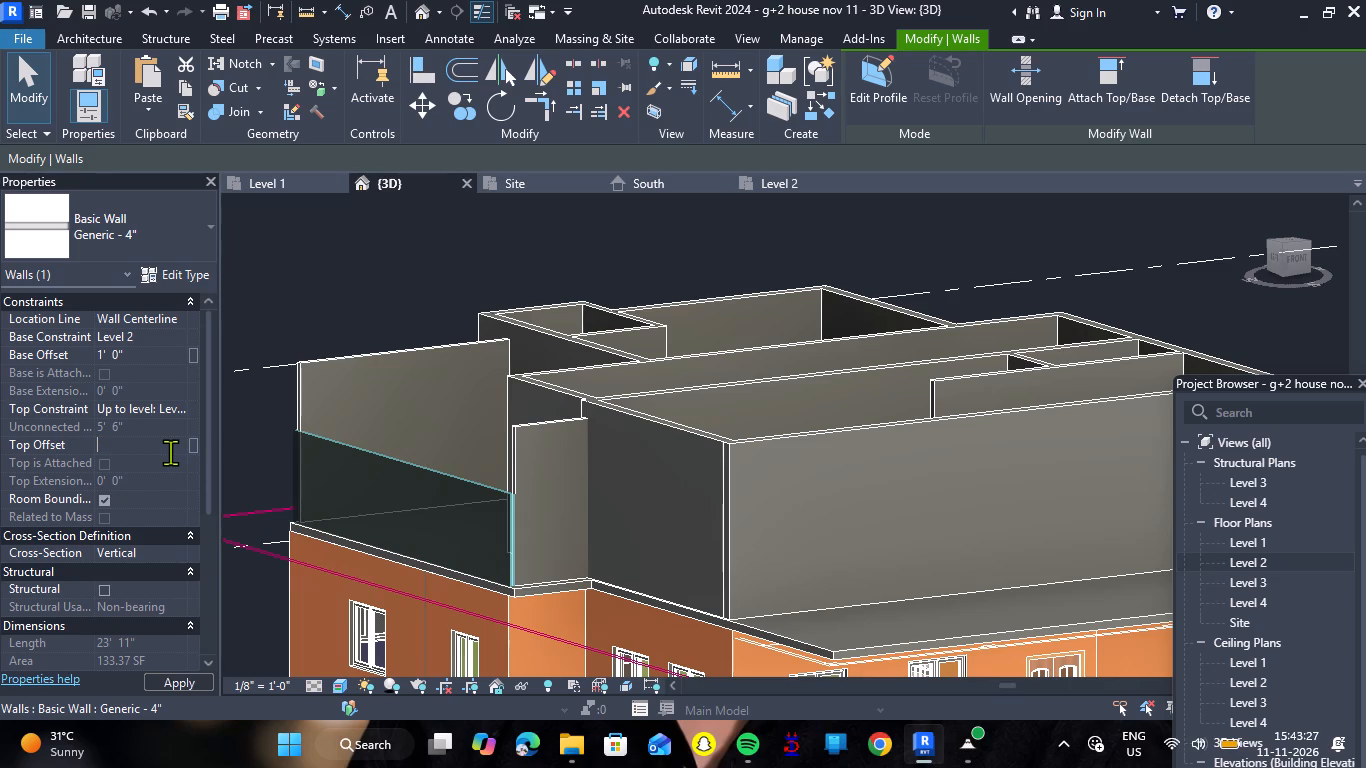
pyautogui.write('5\'6"')
pyautogui.press('Return')
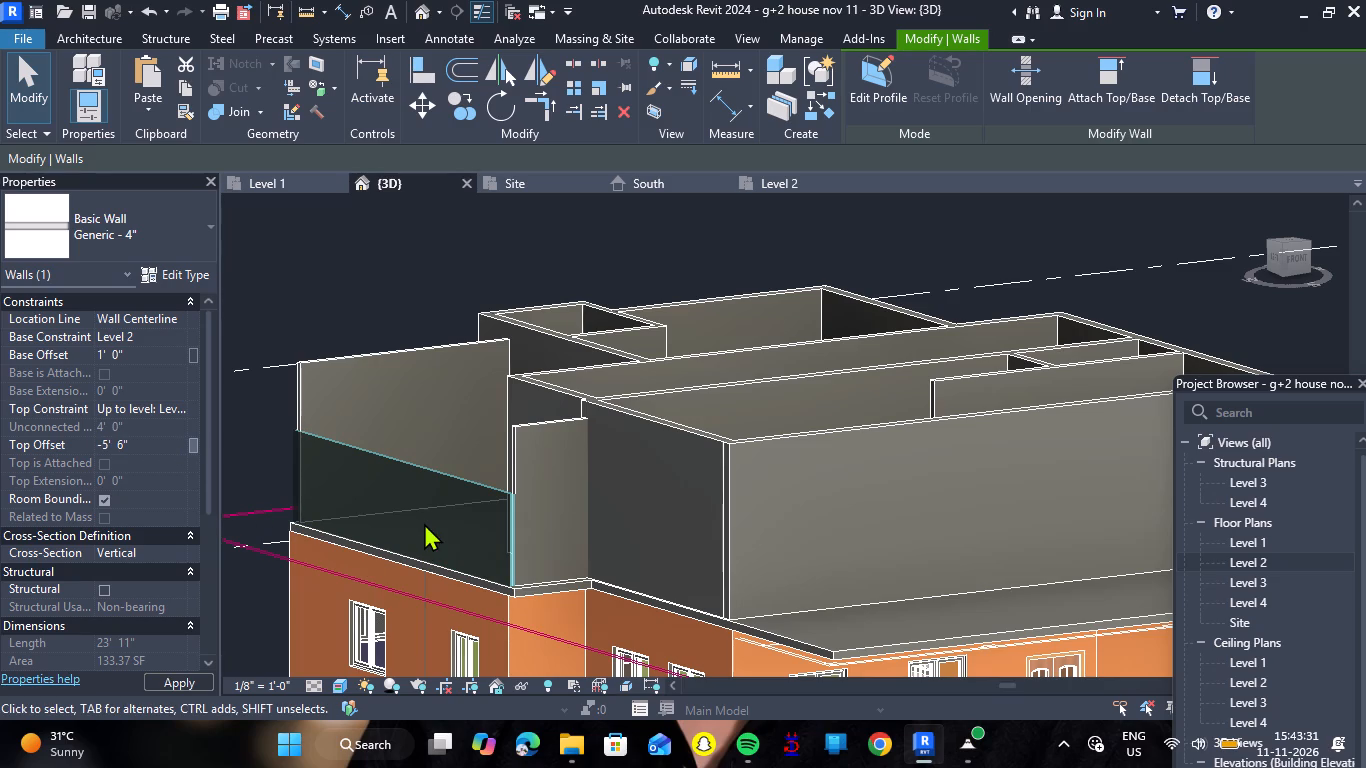
# Set the top offset of the two remaining full-height Generic - 4" balcony walls to -5'6".
pyautogui.click(532, 424)
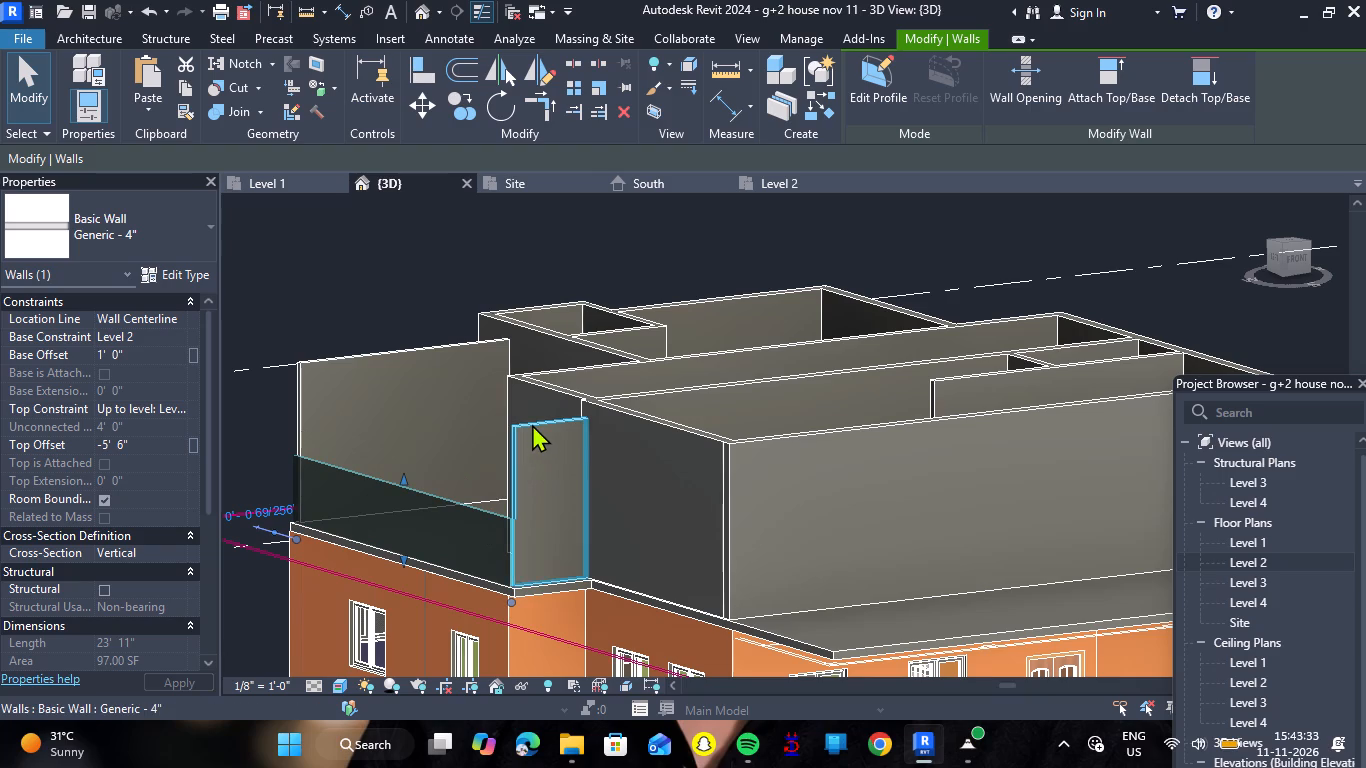
pyautogui.keyDown('ctrl'); pyautogui.click(326, 359); pyautogui.keyUp('ctrl')
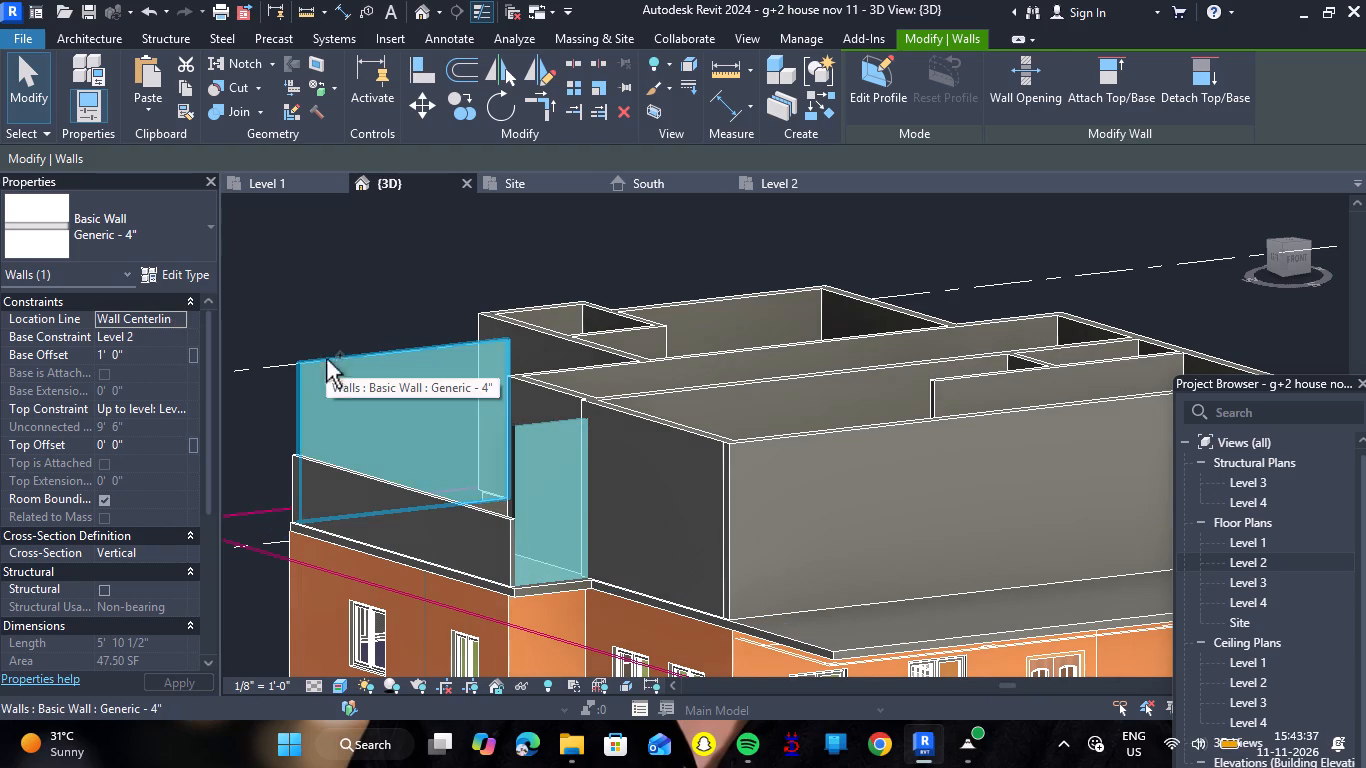
pyautogui.click(132, 450)
pyautogui.press('BackSpace')
pyautogui.press('BackSpace')
pyautogui.press('BackSpace')
pyautogui.press('BackSpace')
pyautogui.press('BackSpace')
pyautogui.press('BackSpace')
pyautogui.press('BackSpace')
pyautogui.press('BackSpace')
pyautogui.press('BackSpace')
pyautogui.press('BackSpace')
pyautogui.press('BackSpace')
pyautogui.press('BackSpace')
pyautogui.press('BackSpace')
pyautogui.press('BackSpace')
pyautogui.press('BackSpace')
pyautogui.press('BackSpace')
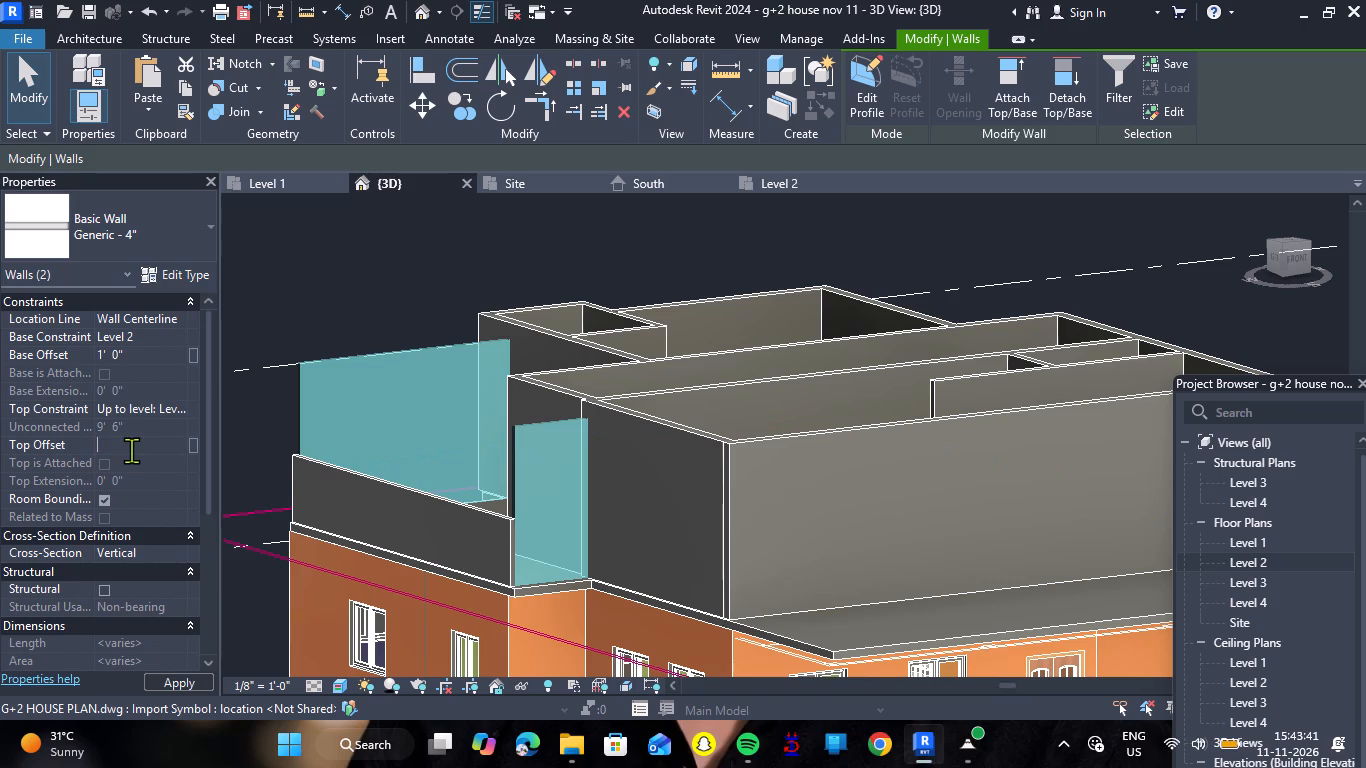
pyautogui.write('-5\'6"')
pyautogui.press('Return')
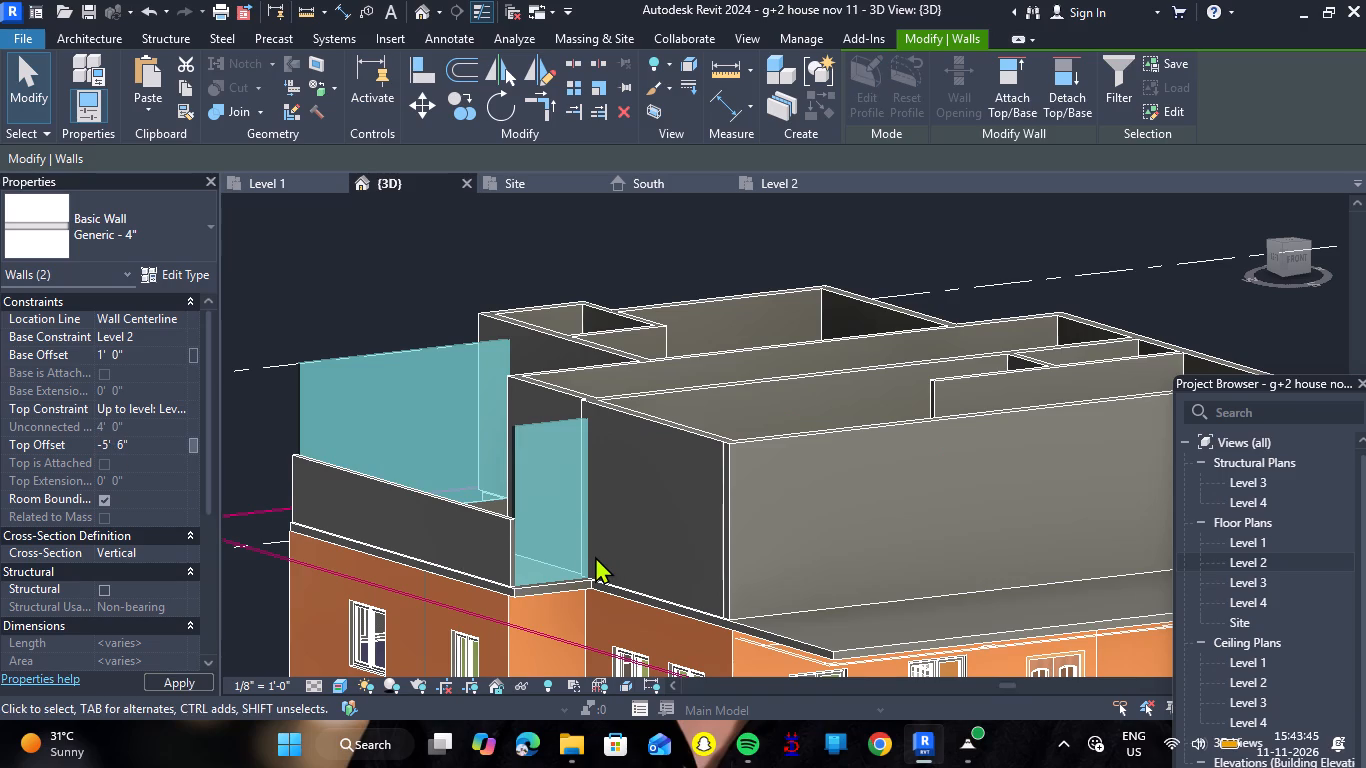
pyautogui.click(368, 389)
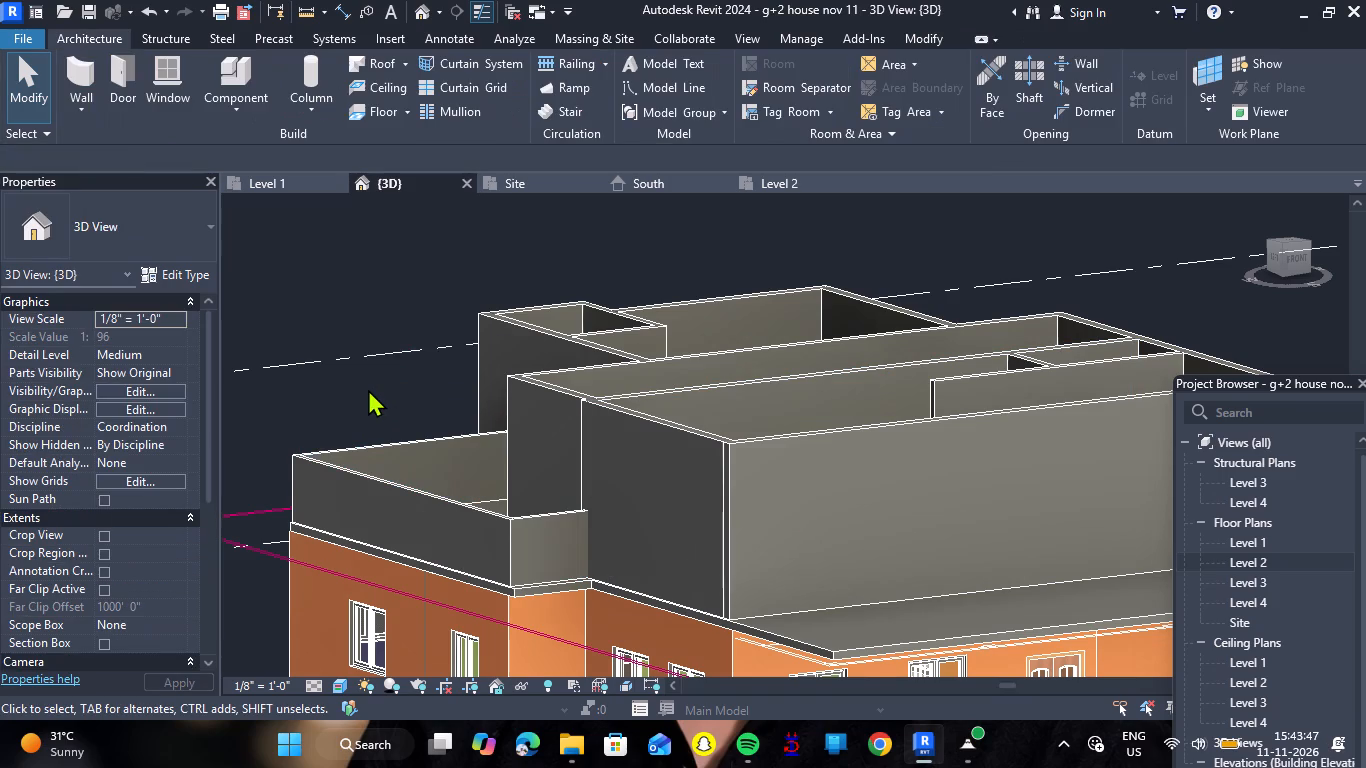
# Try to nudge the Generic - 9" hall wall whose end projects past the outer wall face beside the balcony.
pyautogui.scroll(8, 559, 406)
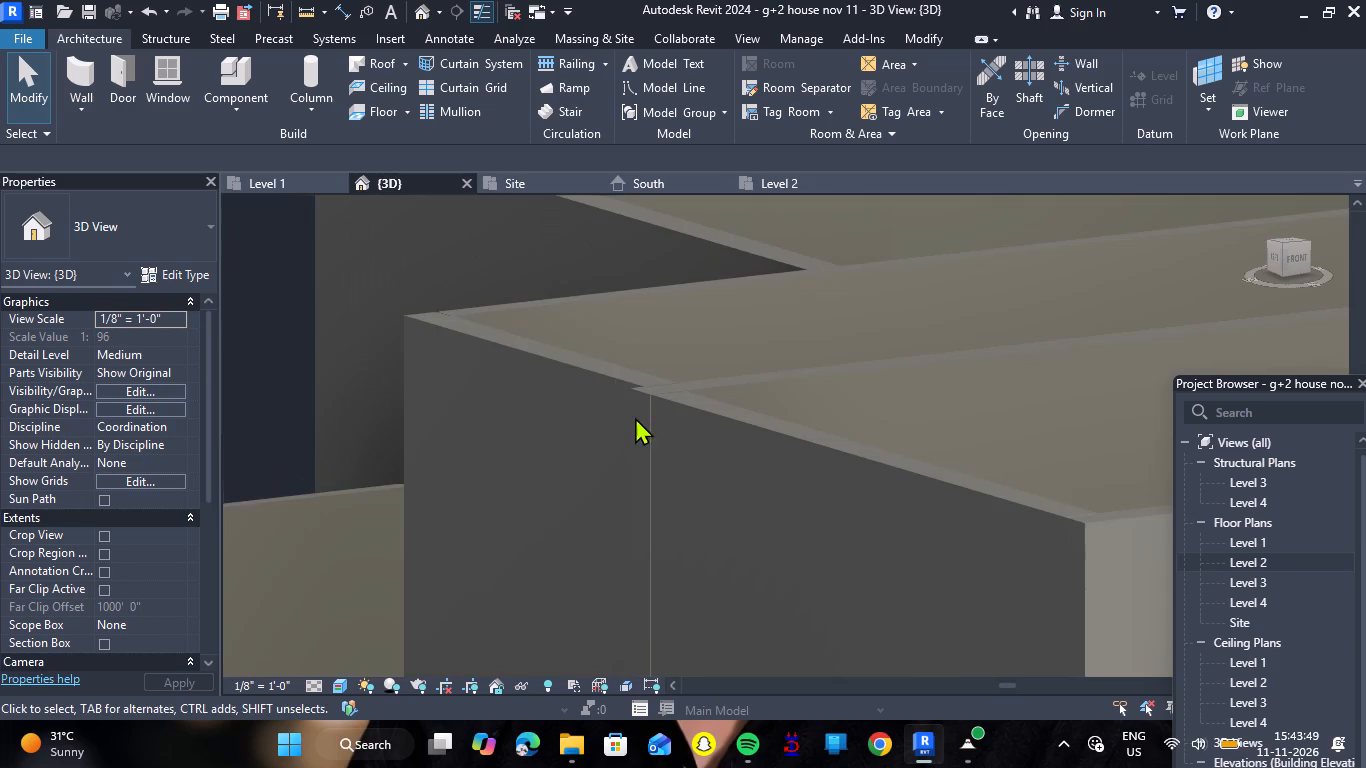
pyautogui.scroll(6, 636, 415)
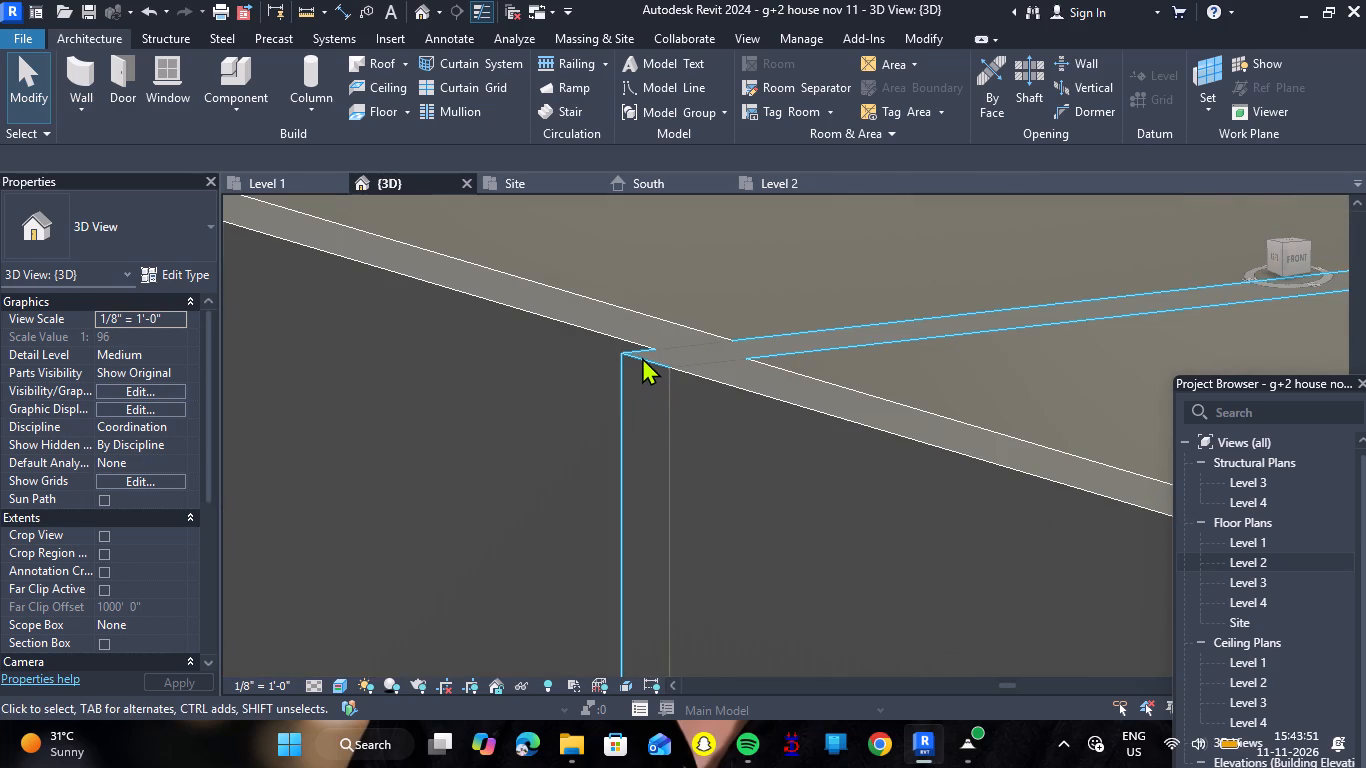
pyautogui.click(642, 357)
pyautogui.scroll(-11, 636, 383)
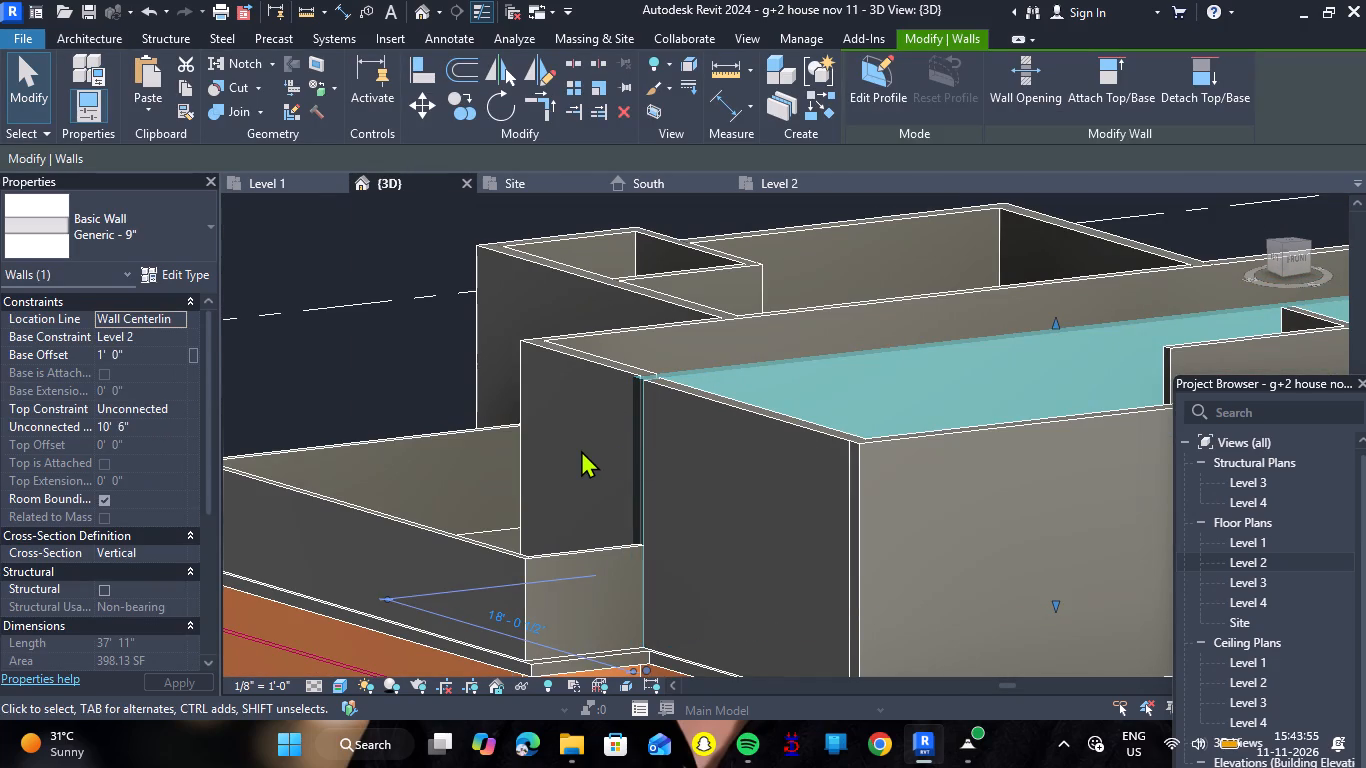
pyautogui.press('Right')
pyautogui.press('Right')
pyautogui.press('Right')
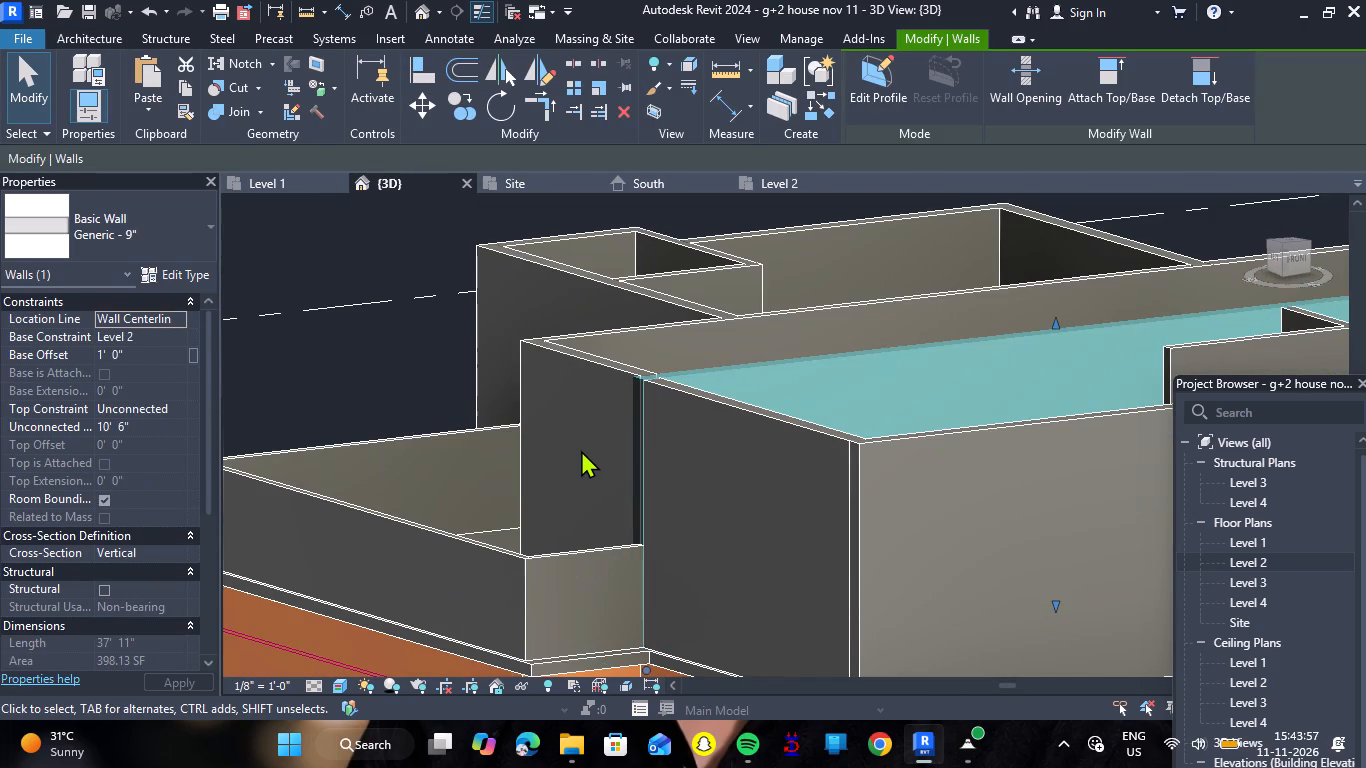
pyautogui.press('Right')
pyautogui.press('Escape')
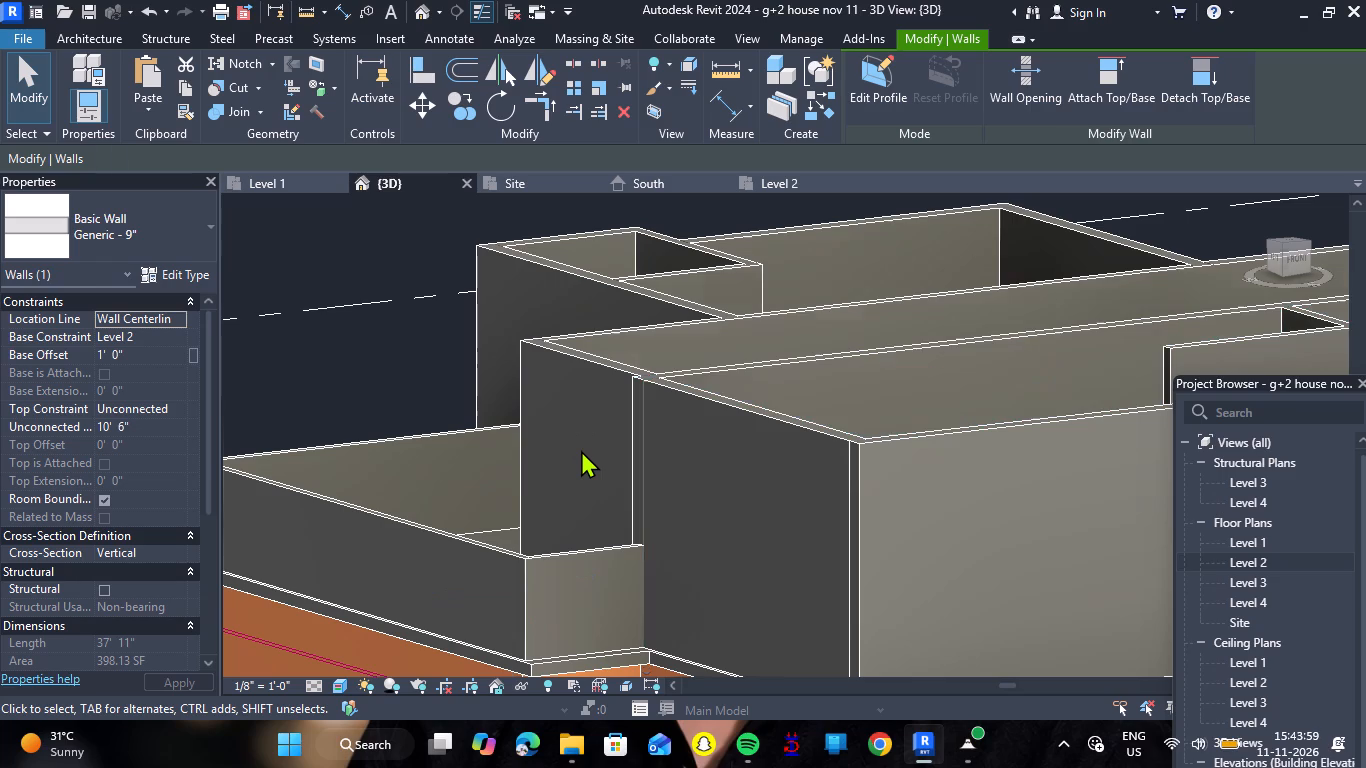
# On Level 2, draw a Generic - 9" partition wall between the two bedrooms, from the open-area wall to the hall wall, and view it in 3D.
pyautogui.scroll(-7, 544, 440)
pyautogui.scroll(2, 838, 433)
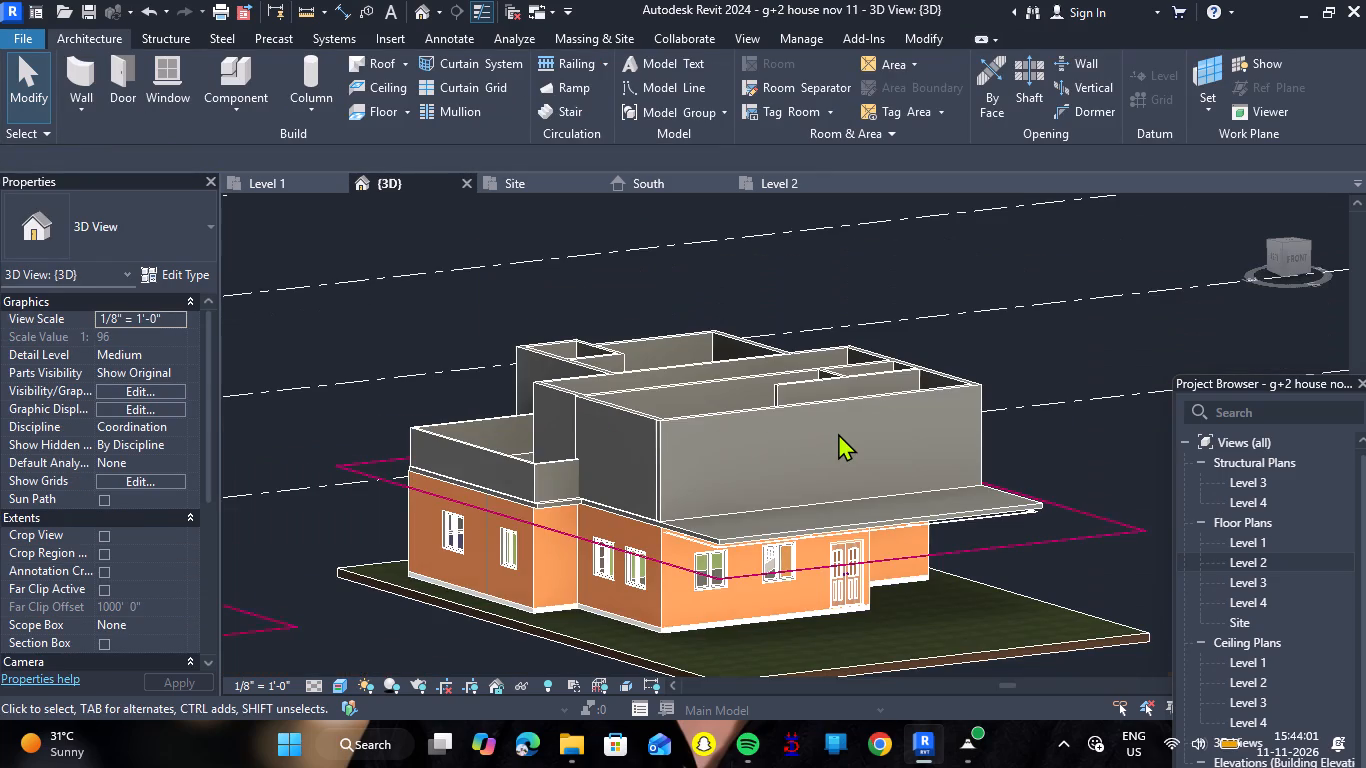
pyautogui.scroll(2, 838, 433)
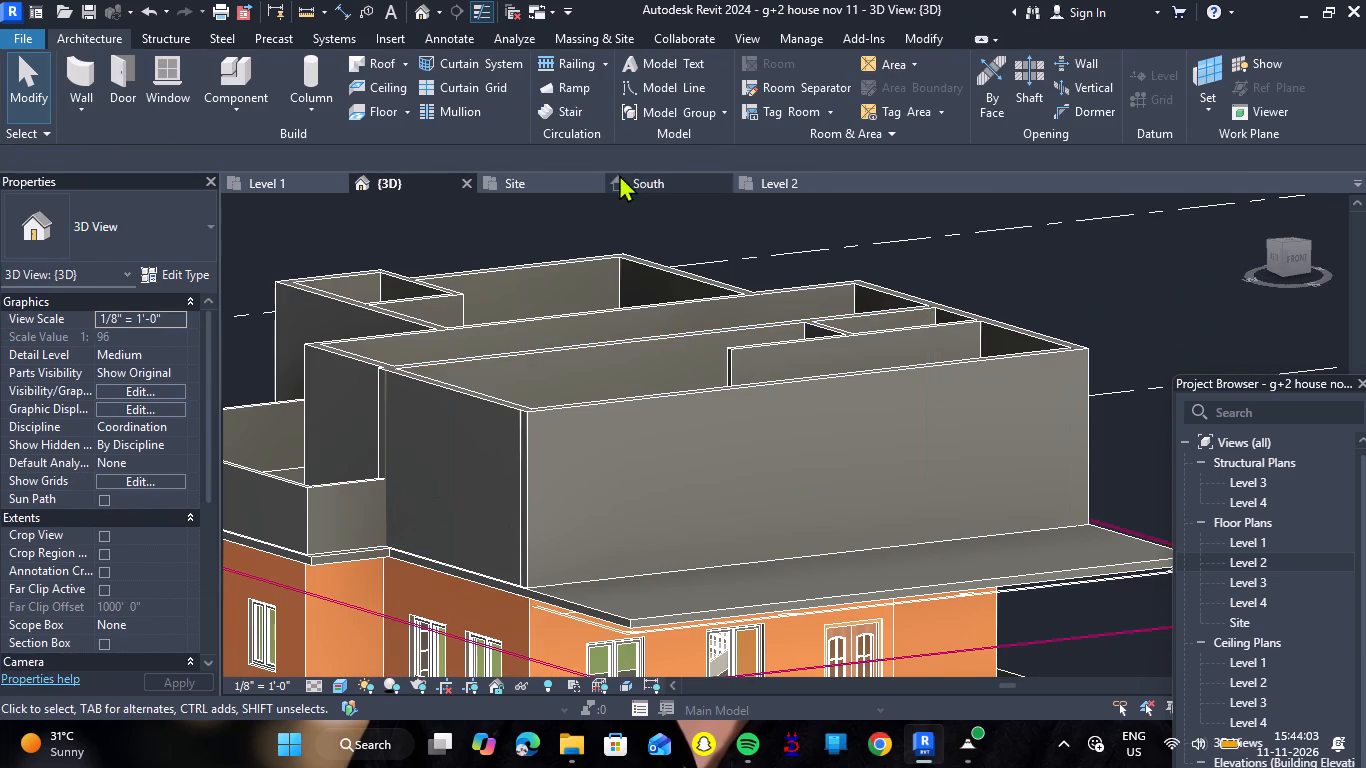
pyautogui.click(801, 178)
pyautogui.scroll(-7, 749, 401)
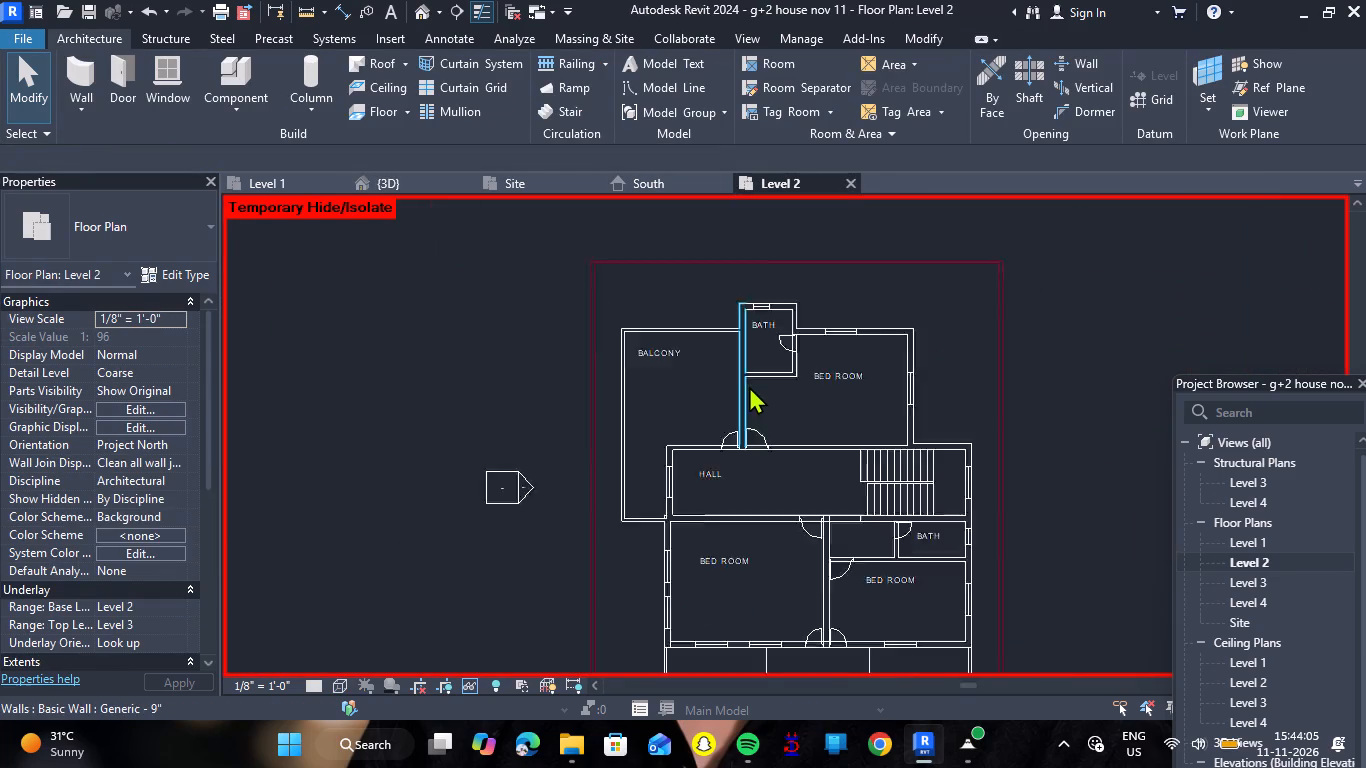
pyautogui.scroll(5, 806, 555)
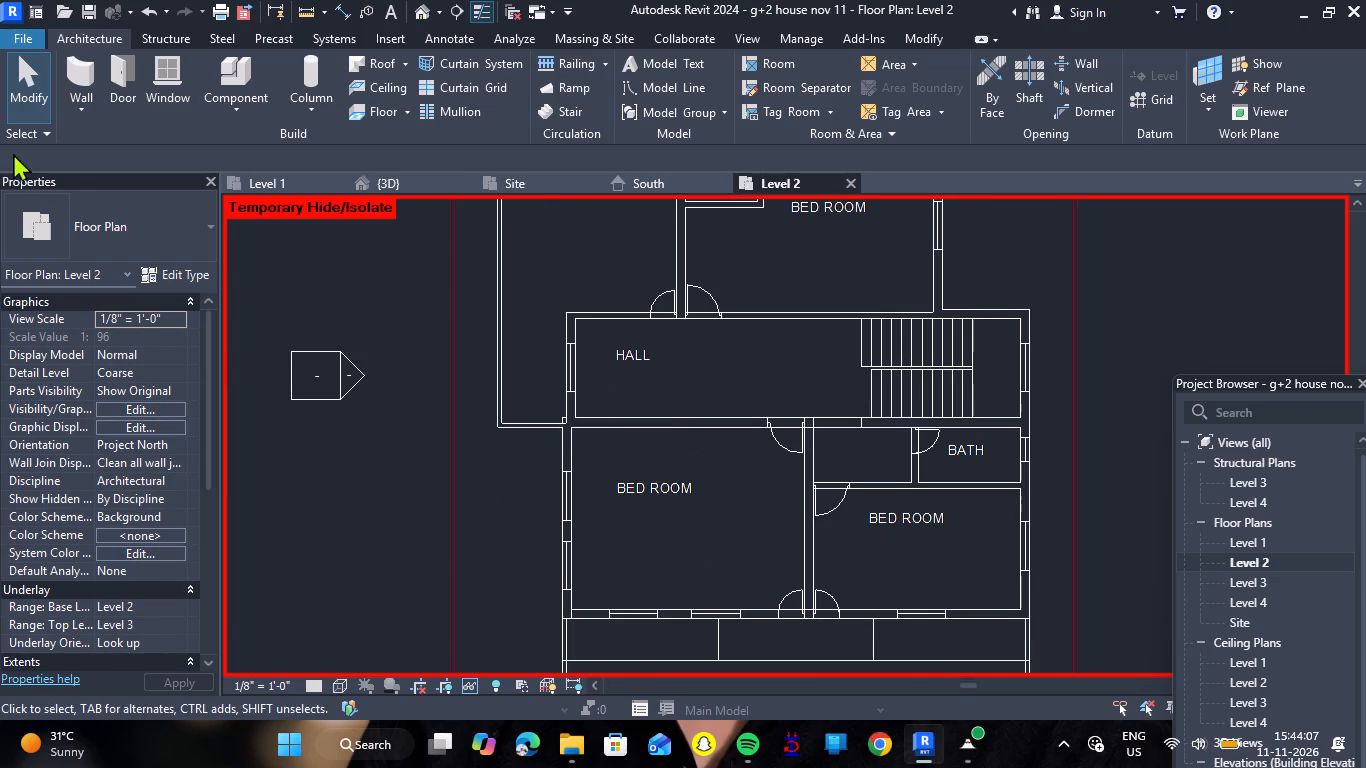
pyautogui.click(84, 69)
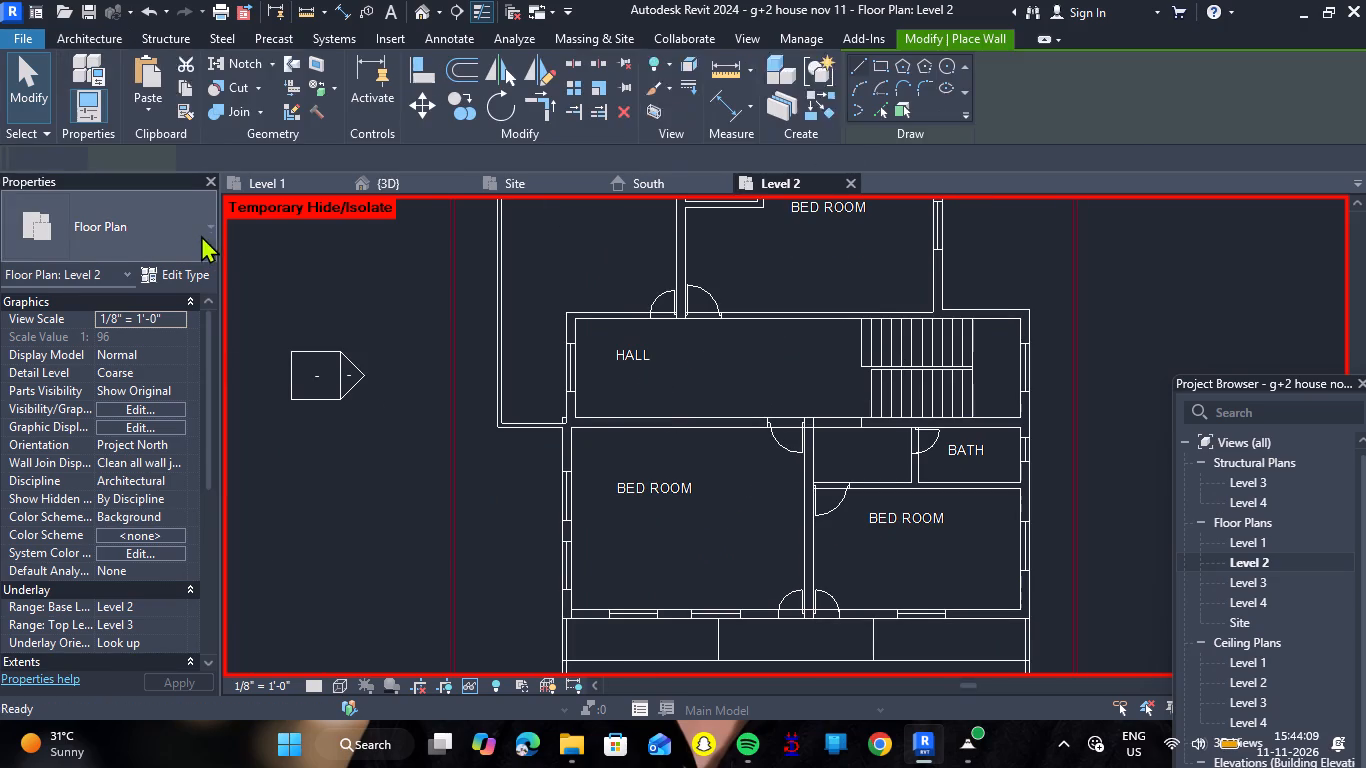
pyautogui.click(208, 229)
pyautogui.scroll(-1, 108, 417)
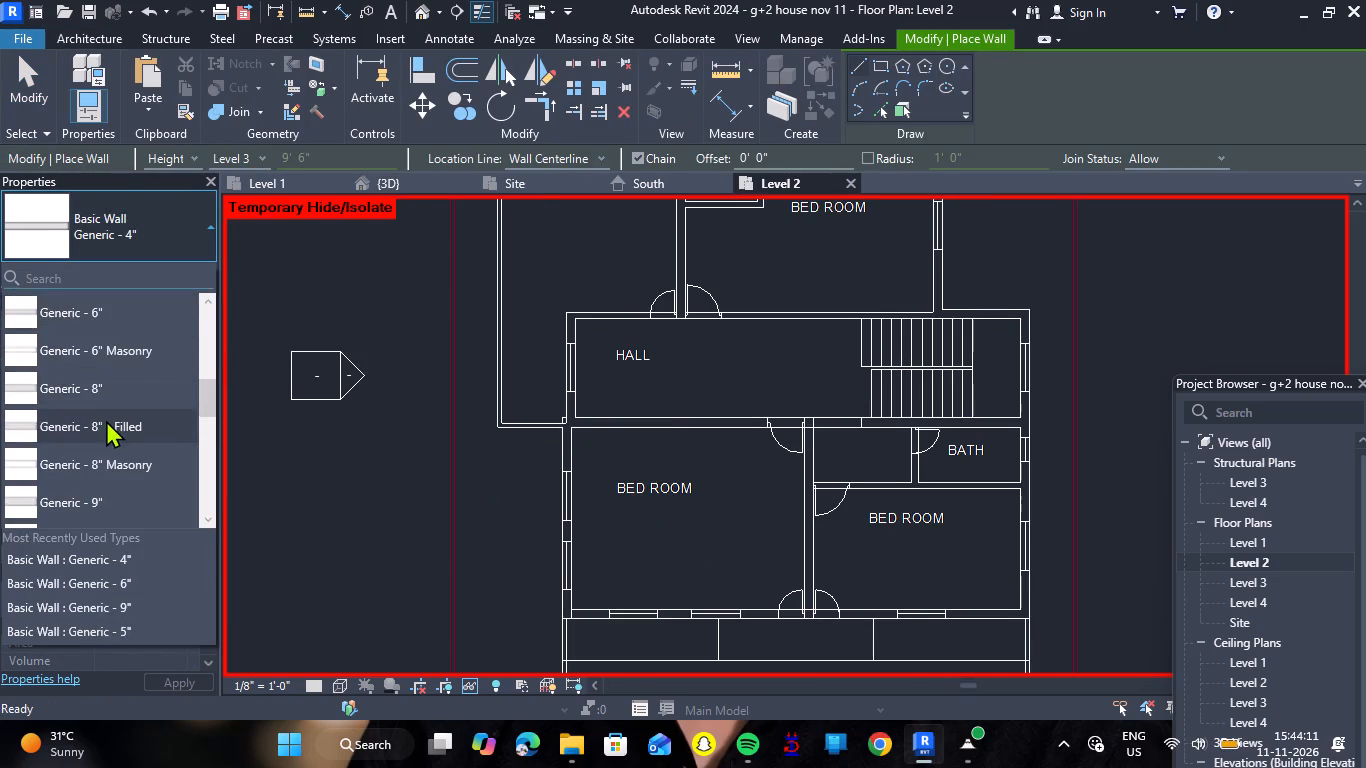
pyautogui.click(117, 494)
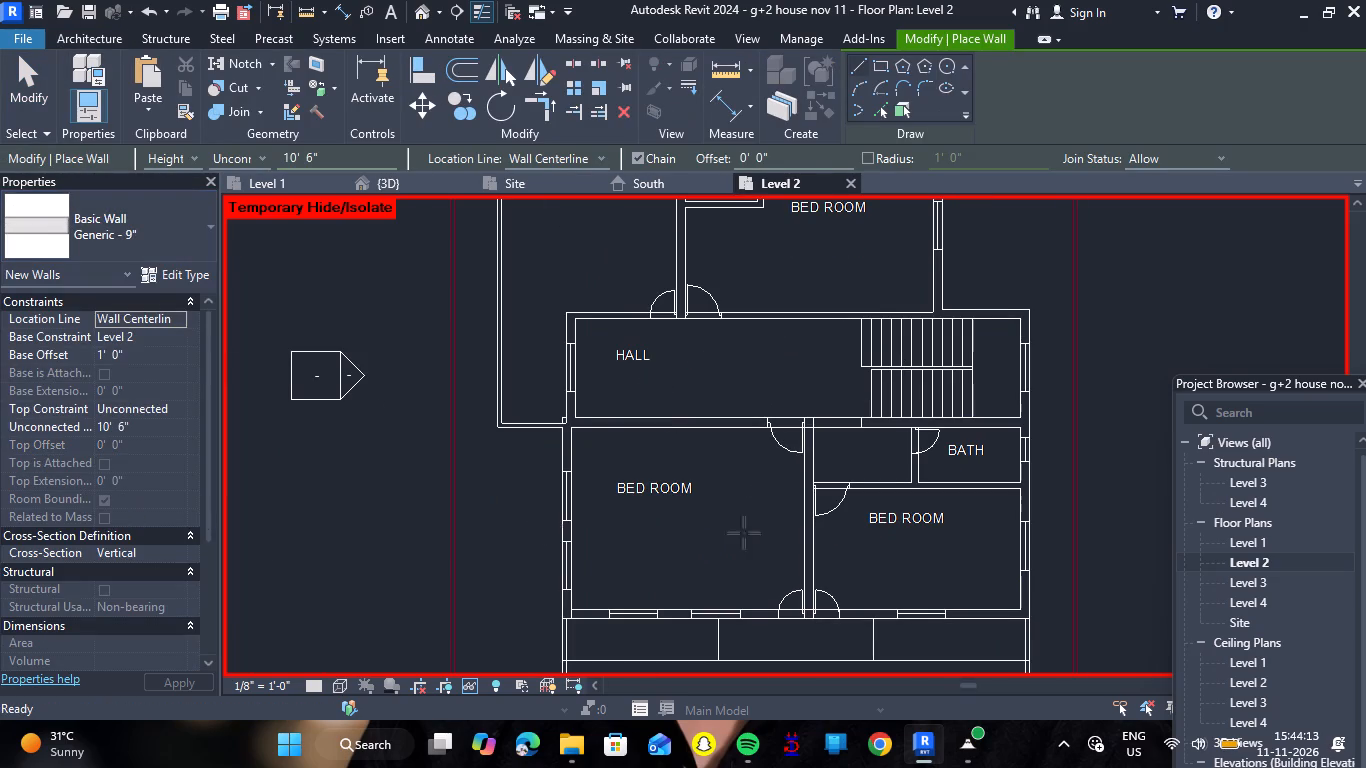
pyautogui.scroll(7, 813, 631)
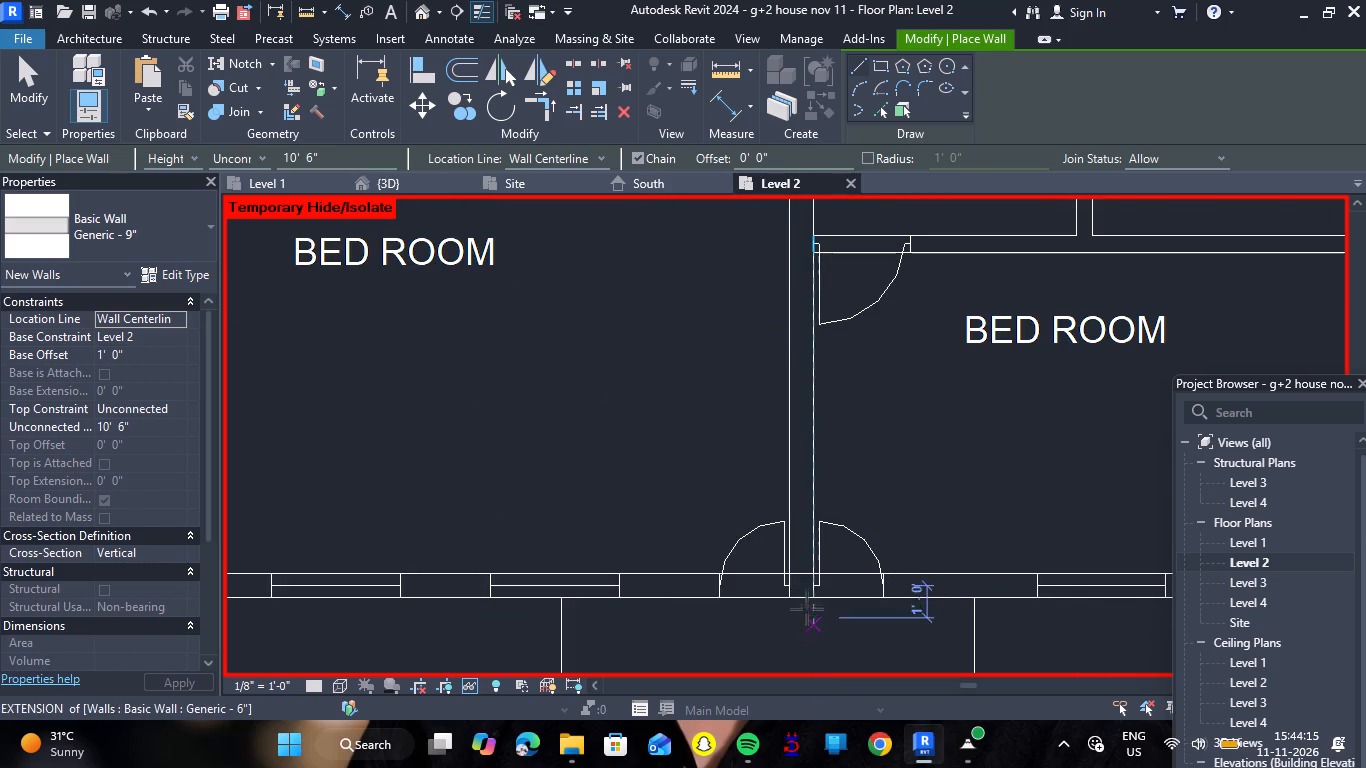
pyautogui.scroll(6, 808, 594)
pyautogui.click(794, 600)
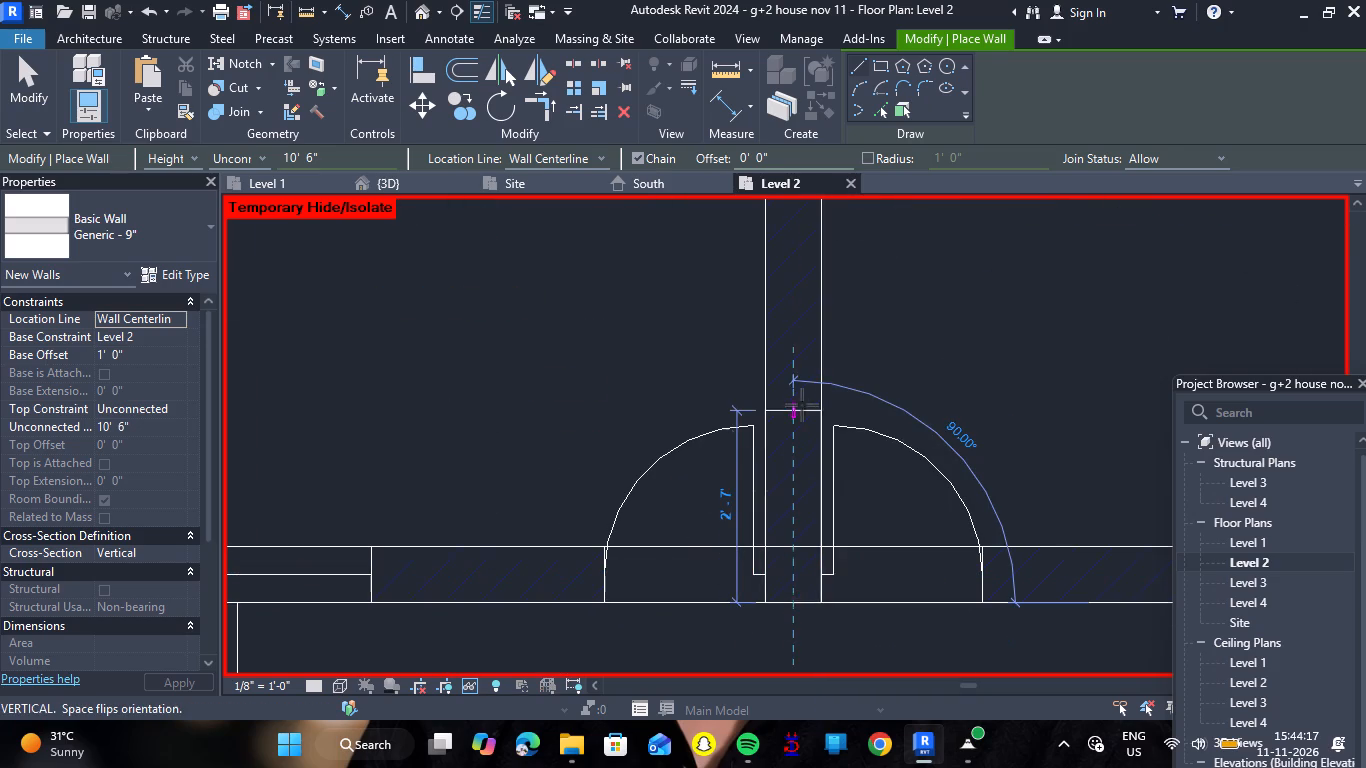
pyautogui.scroll(-12, 799, 398)
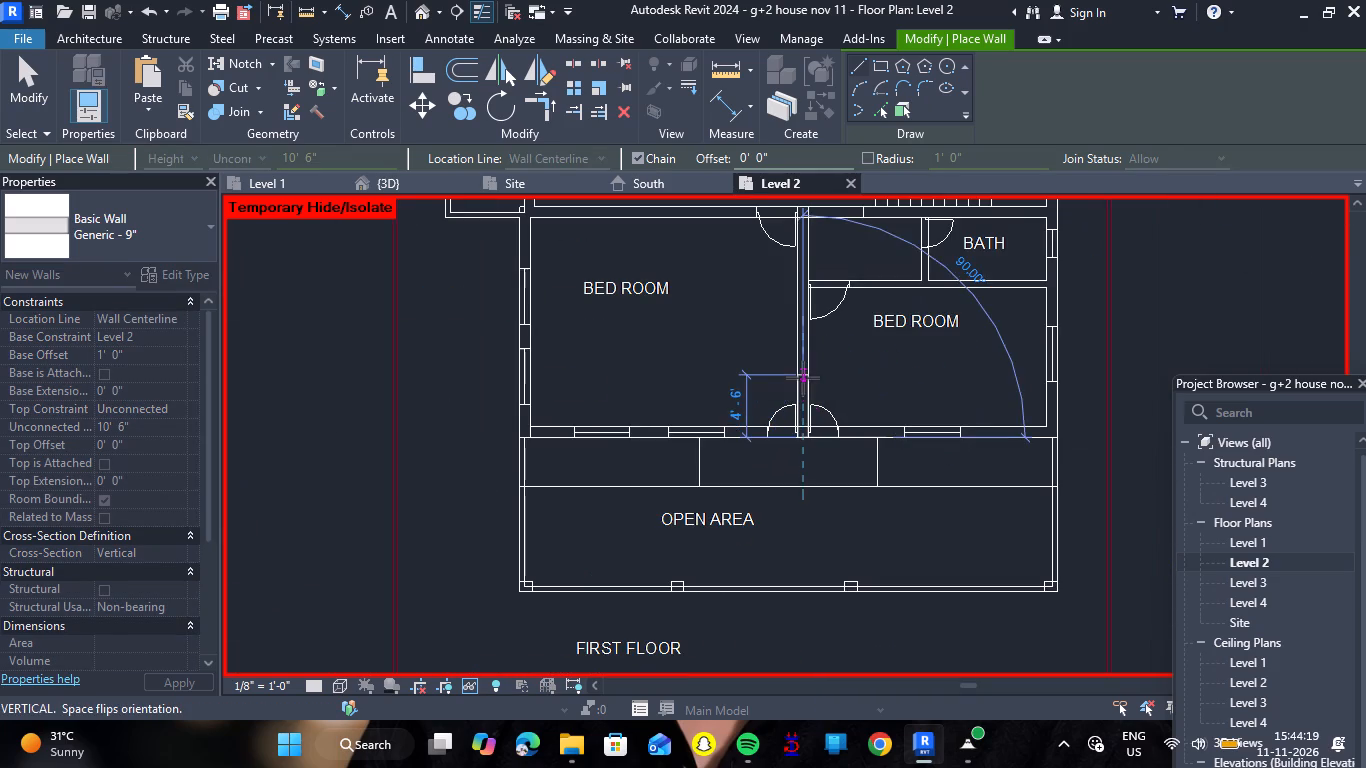
pyautogui.scroll(-6, 803, 378)
pyautogui.scroll(17, 803, 299)
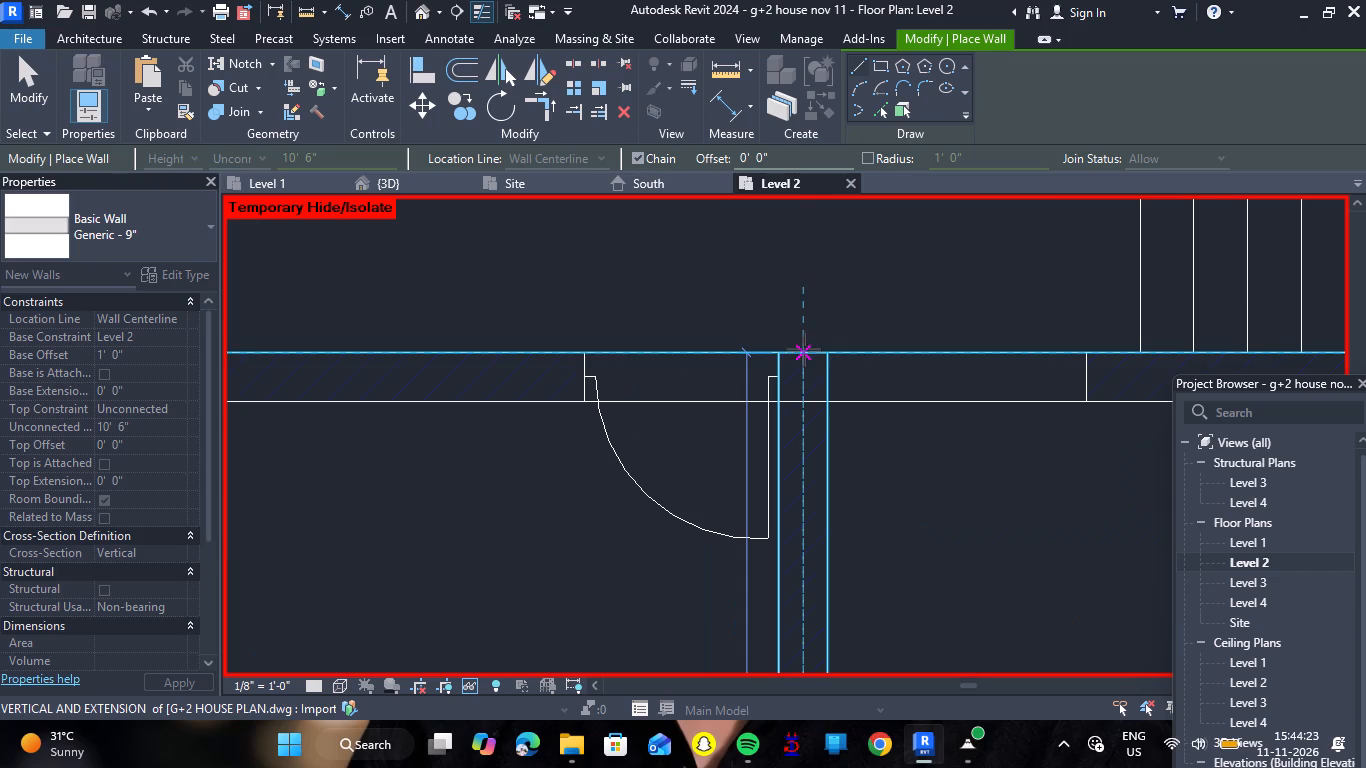
pyautogui.click(804, 350)
pyautogui.press('Escape')
pyautogui.scroll(-3, 789, 283)
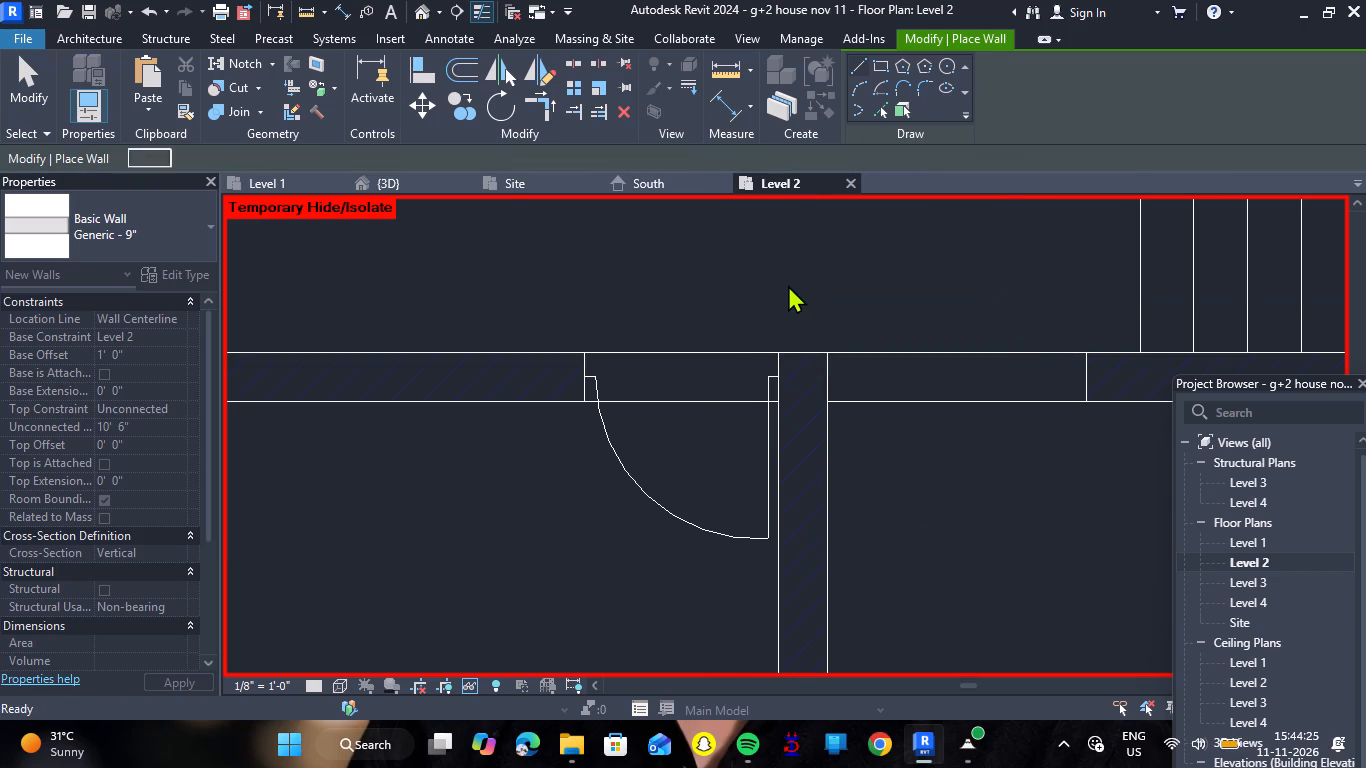
pyautogui.scroll(-12, 788, 285)
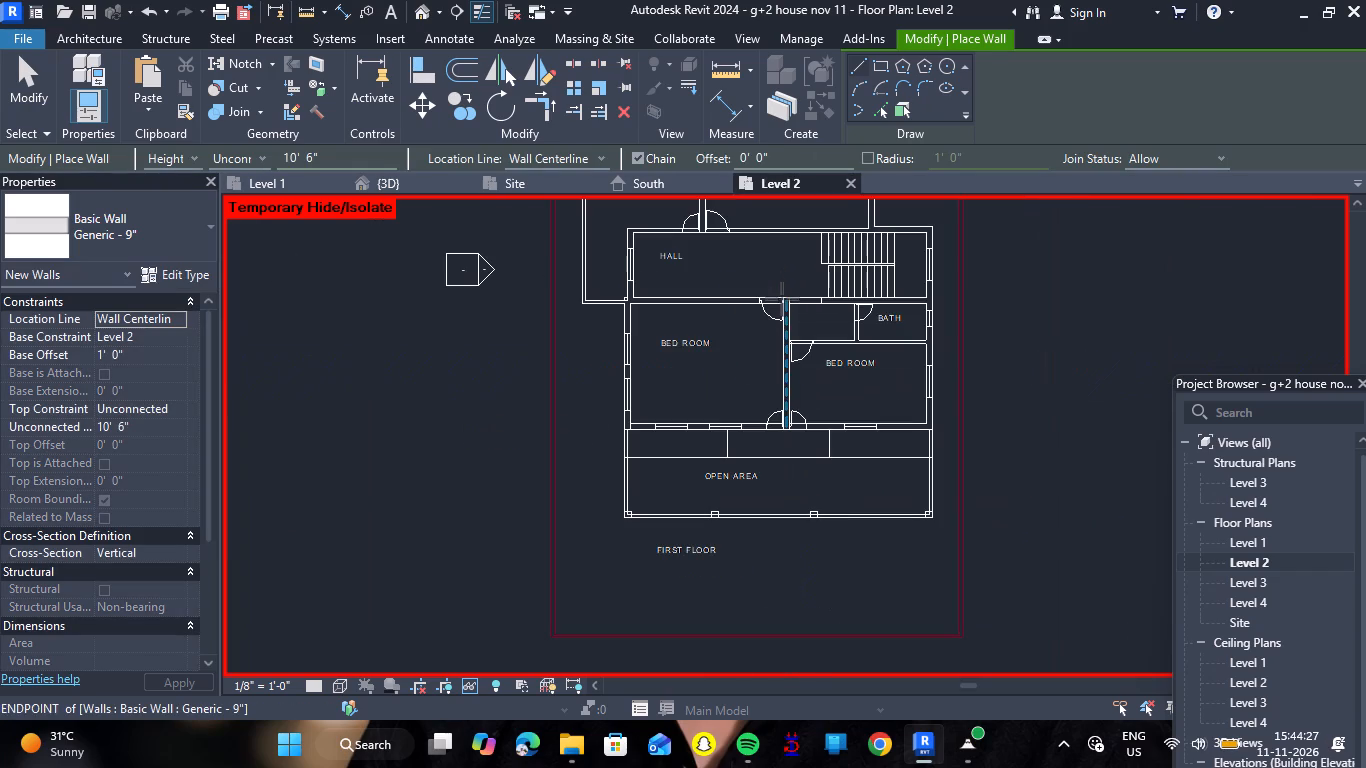
pyautogui.click(422, 191)
pyautogui.scroll(-2, 740, 478)
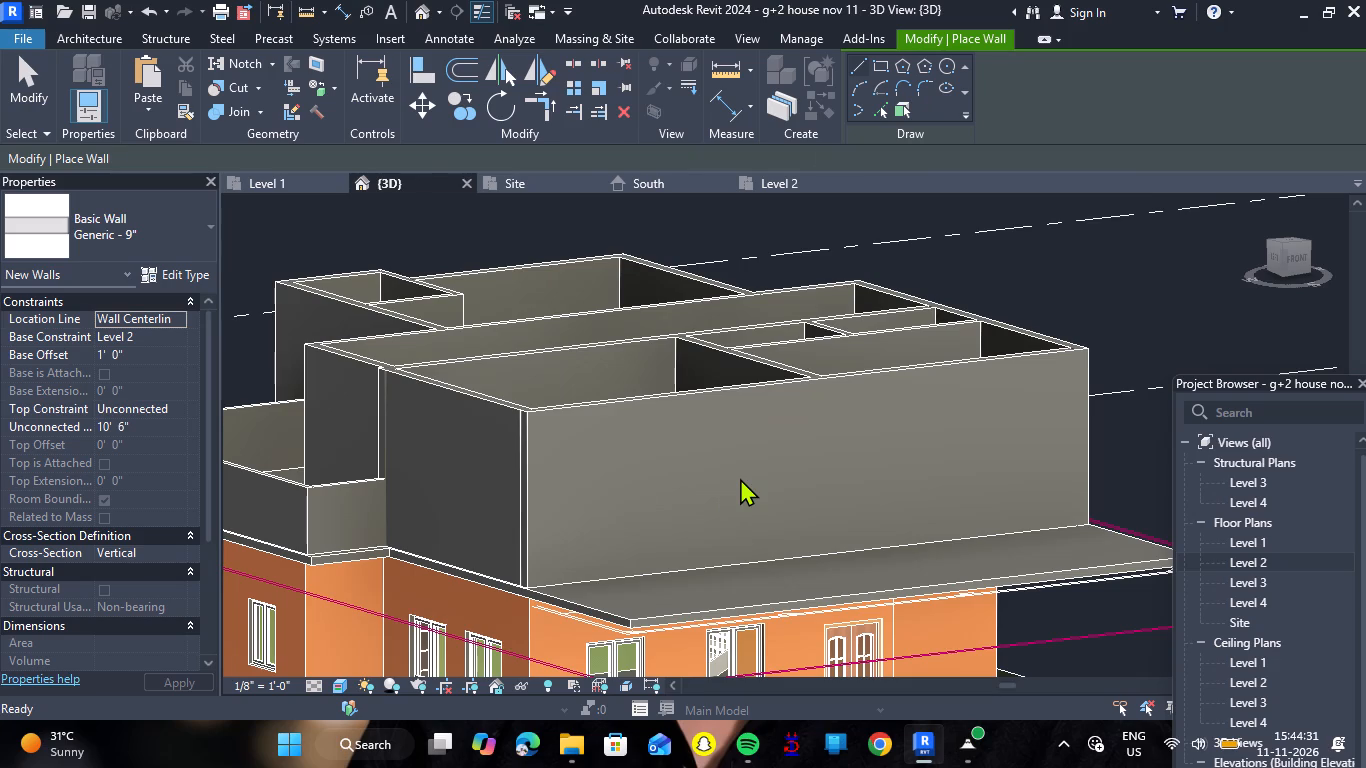
pyautogui.scroll(-1, 739, 478)
pyautogui.press('Escape')
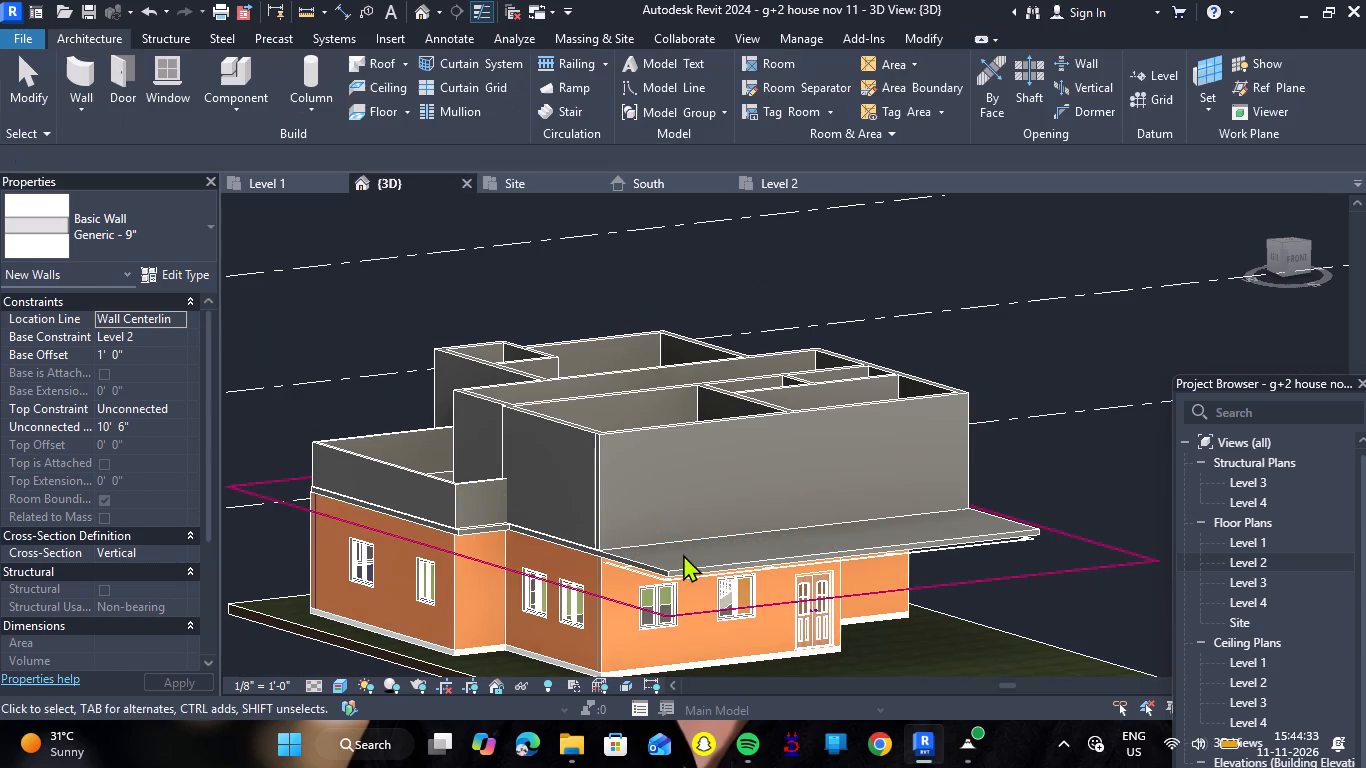
# On Level 2, draw a Generic - 4" wall with top offset -5'6" along the open area's west edge, from the bedroom wall to the outer corner.
pyautogui.click(739, 185)
pyautogui.scroll(7, 633, 458)
pyautogui.click(92, 78)
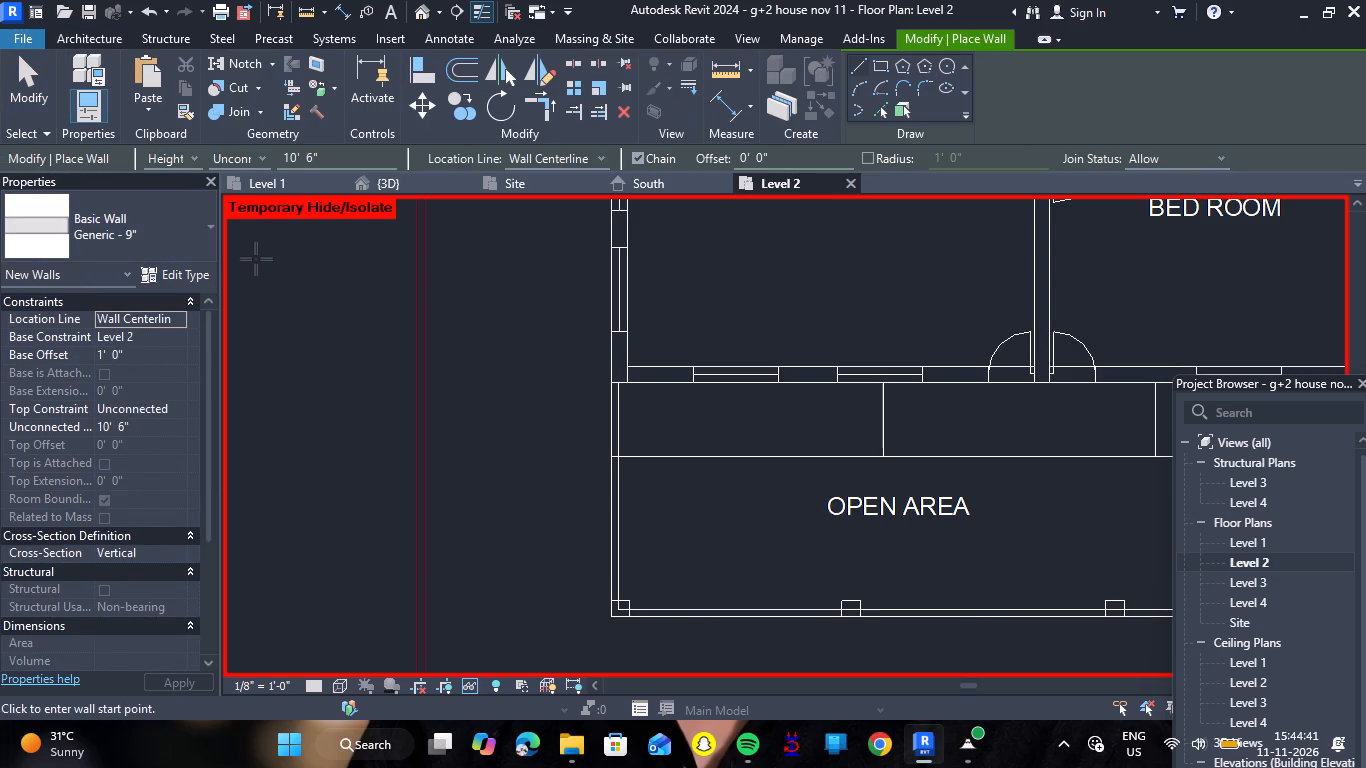
pyautogui.click(214, 230)
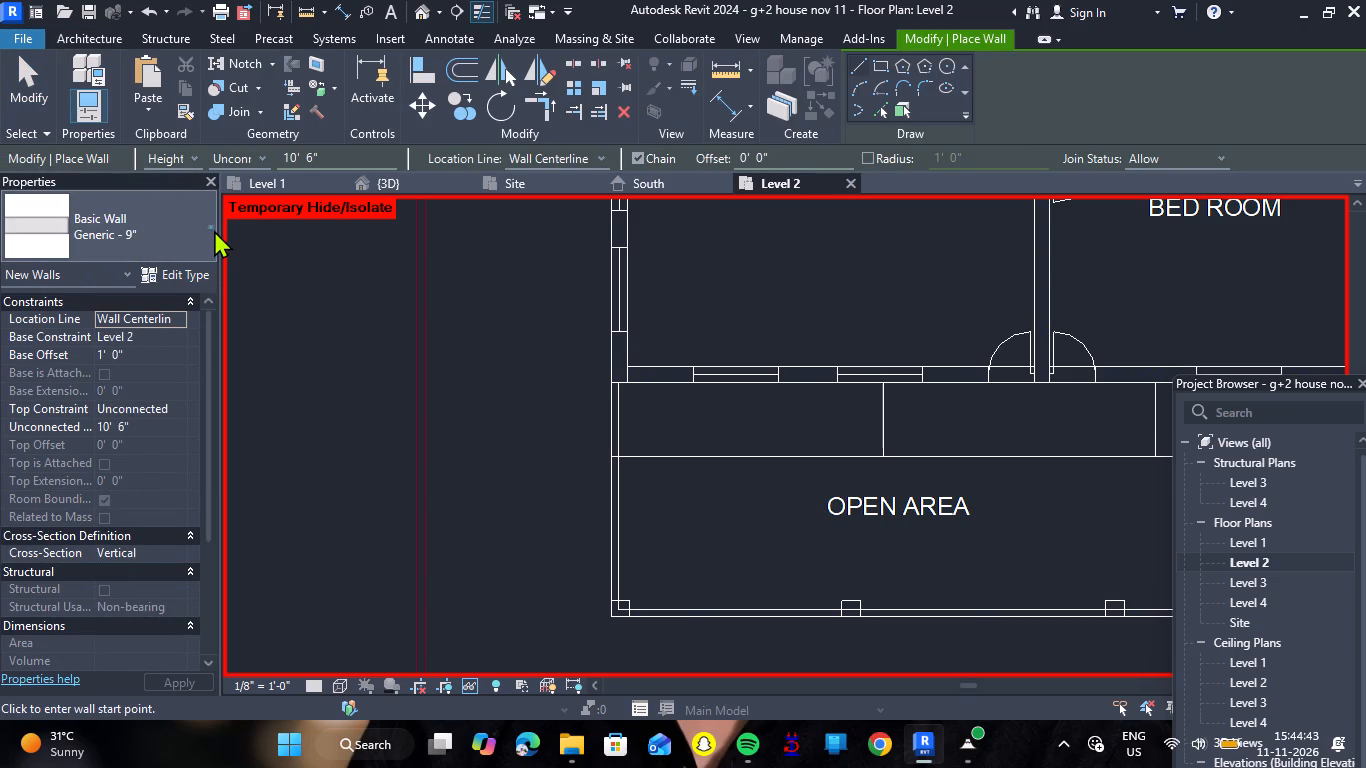
pyautogui.scroll(3, 125, 363)
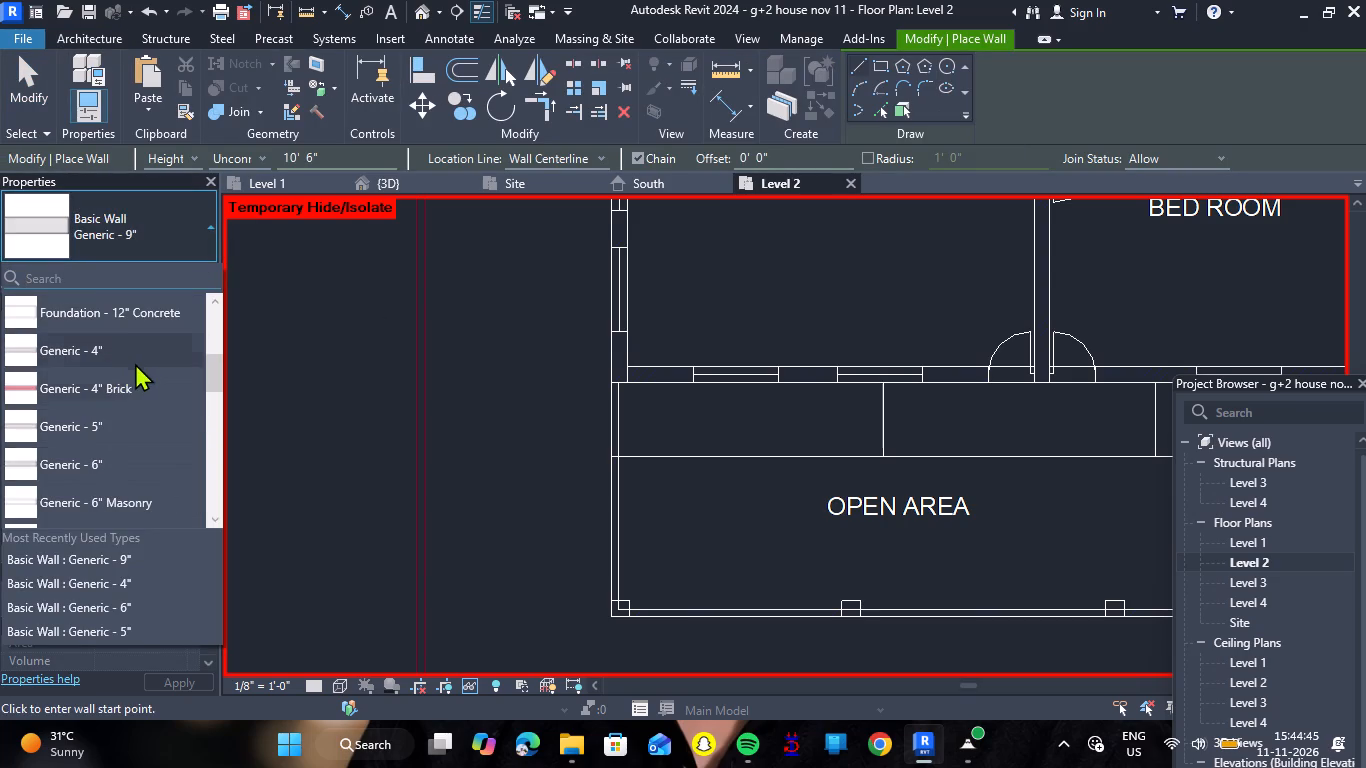
pyautogui.click(139, 353)
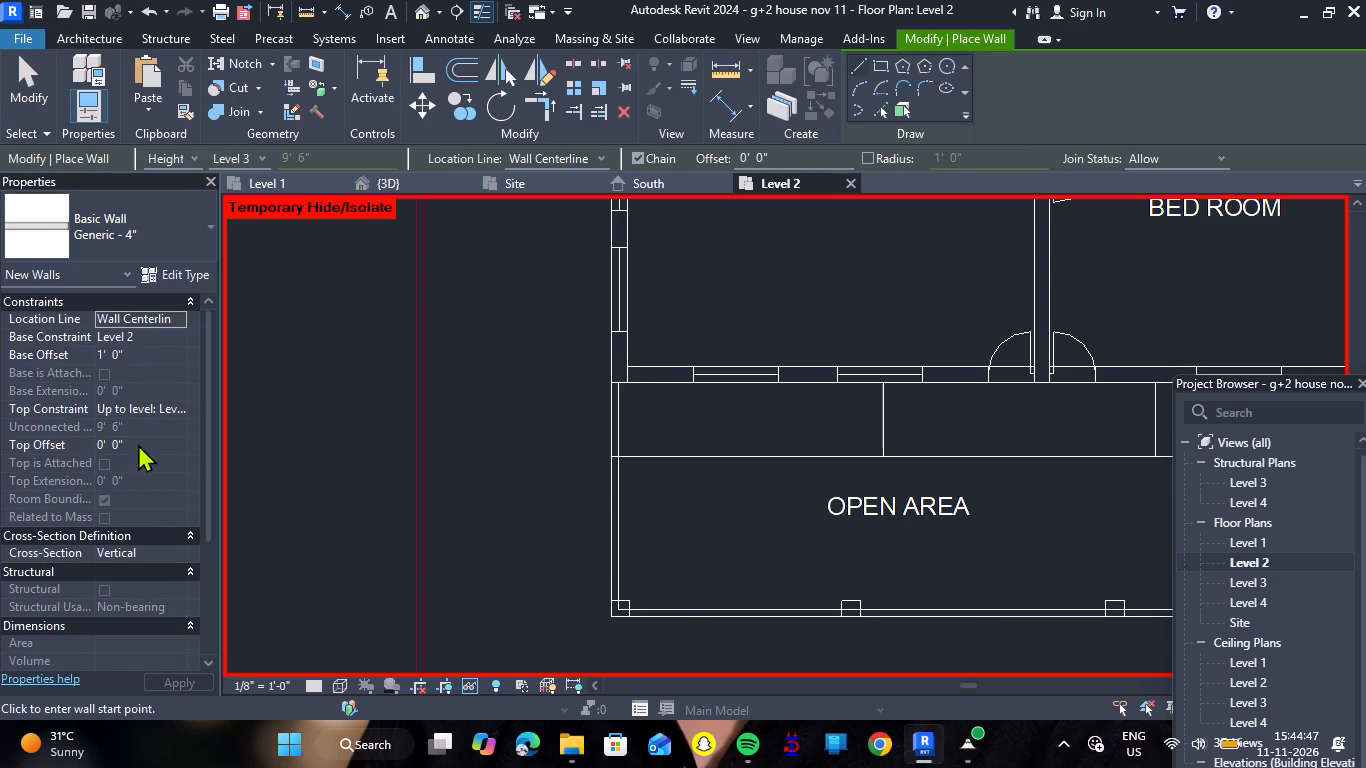
pyautogui.click(138, 444)
pyautogui.press('BackSpace')
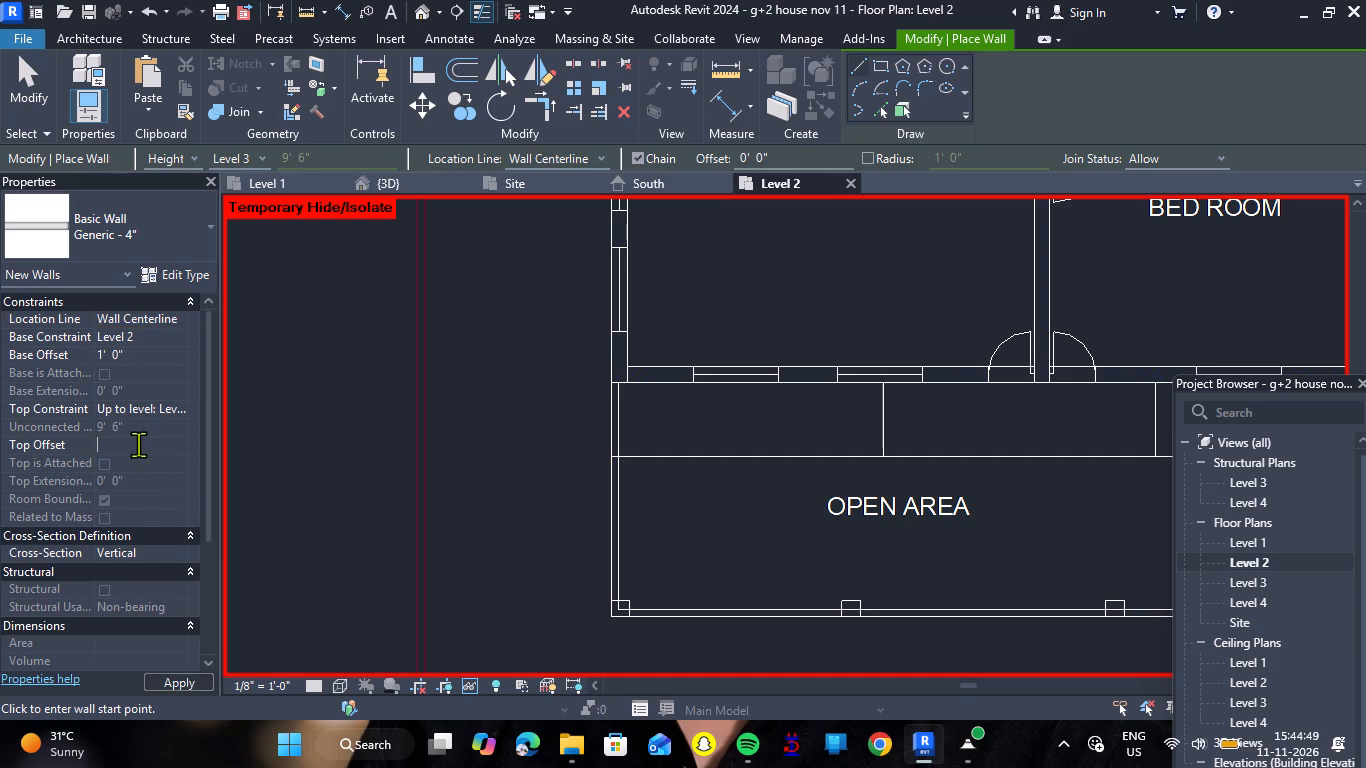
pyautogui.write('-5\'6"')
pyautogui.press('Return')
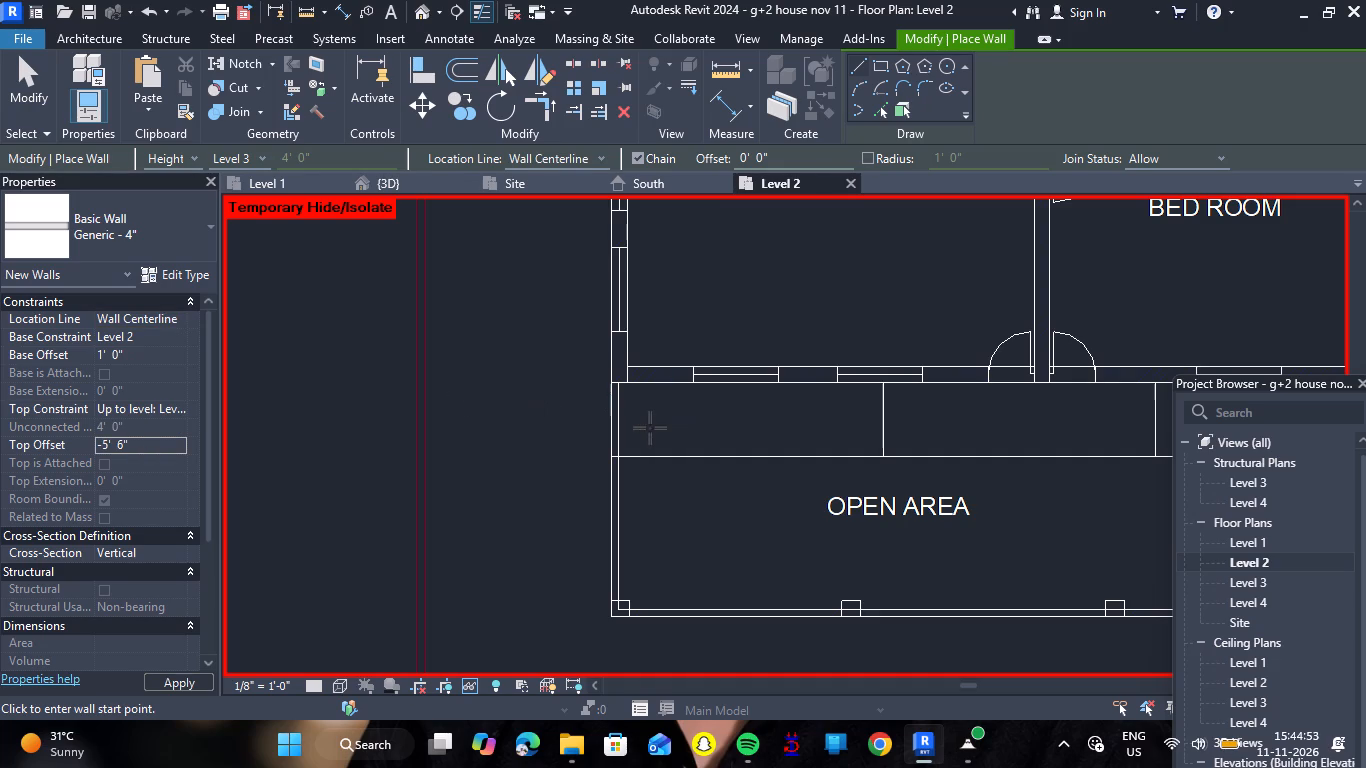
pyautogui.scroll(7, 604, 408)
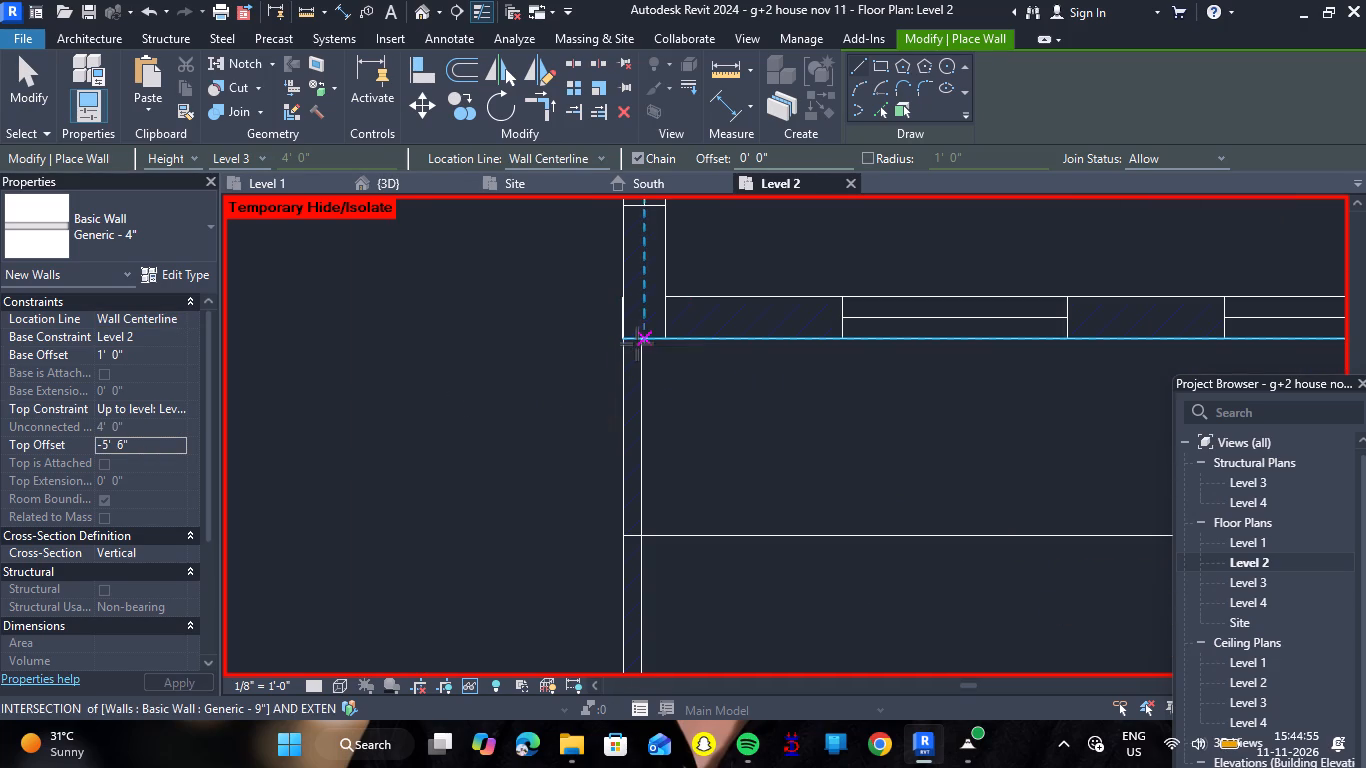
pyautogui.click(635, 340)
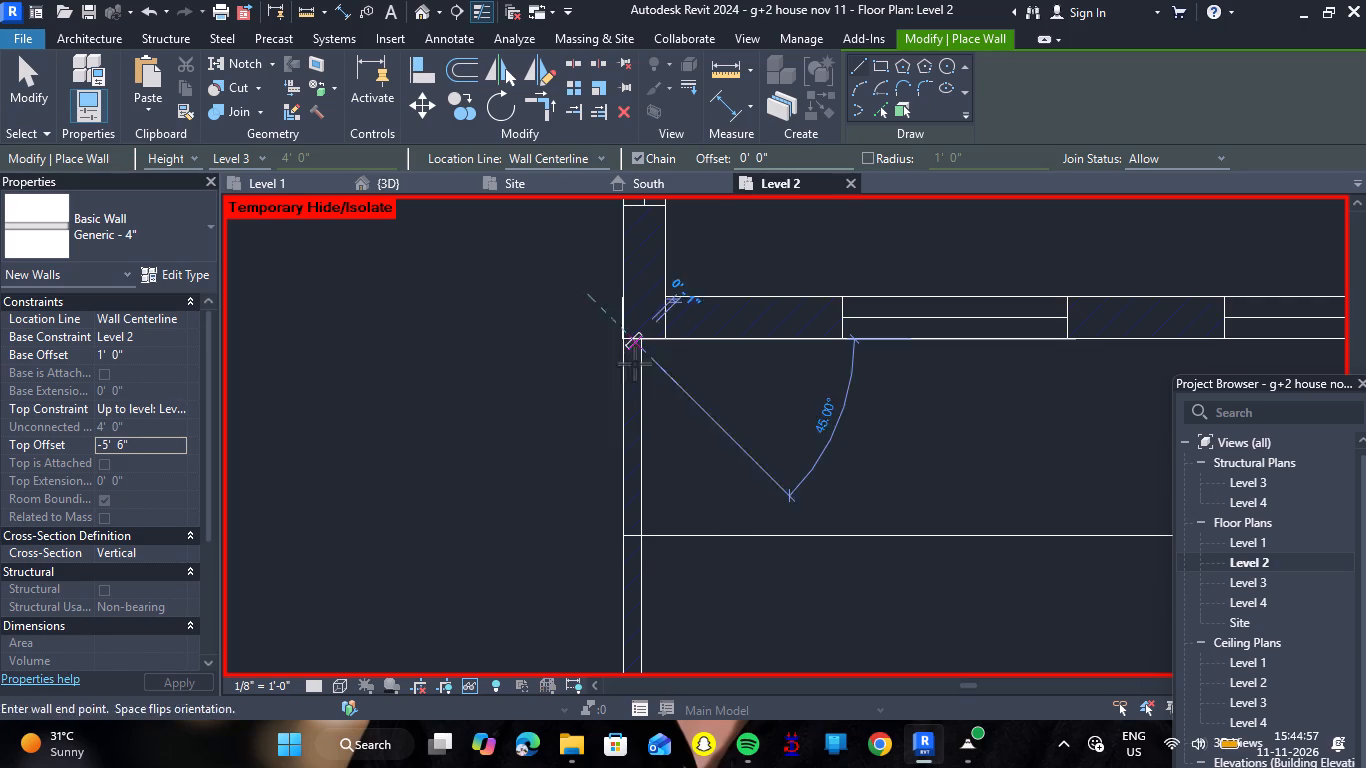
pyautogui.scroll(-12, 636, 511)
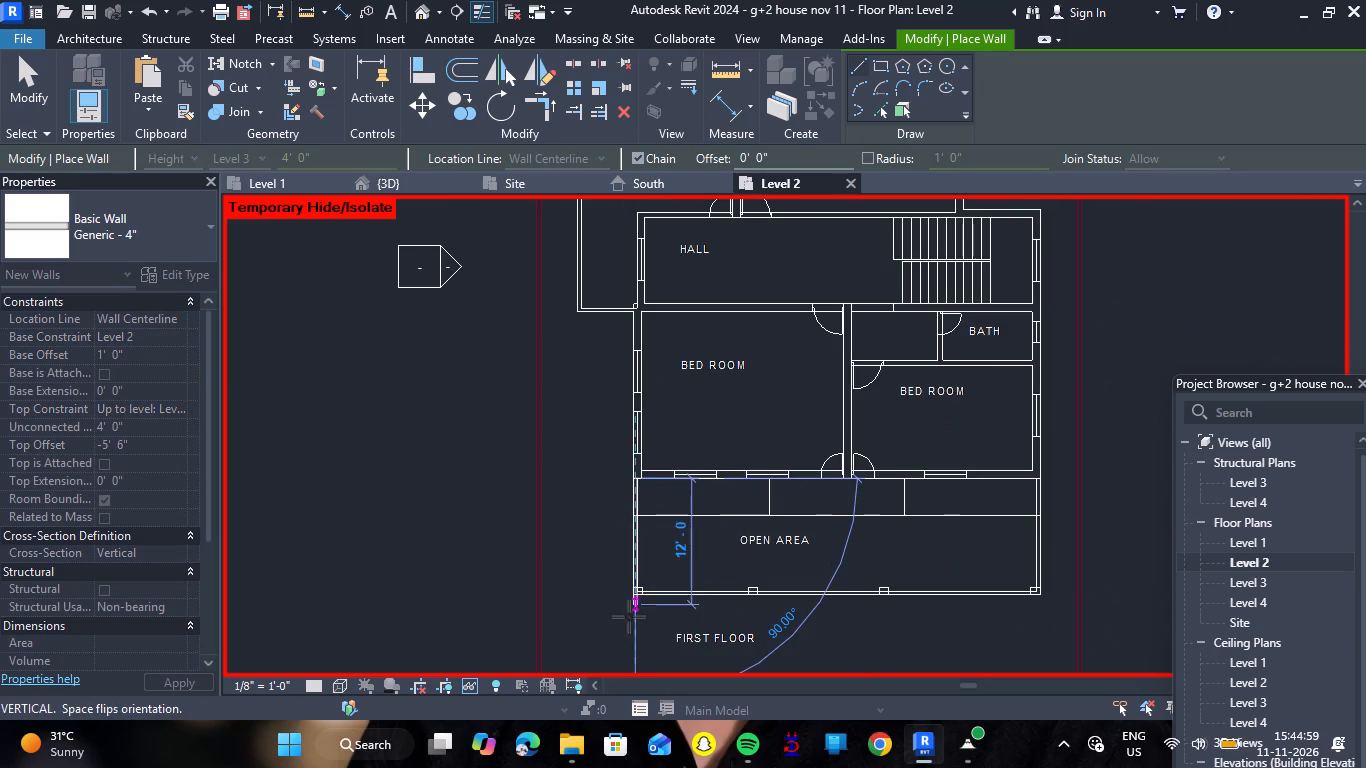
pyautogui.scroll(14, 639, 603)
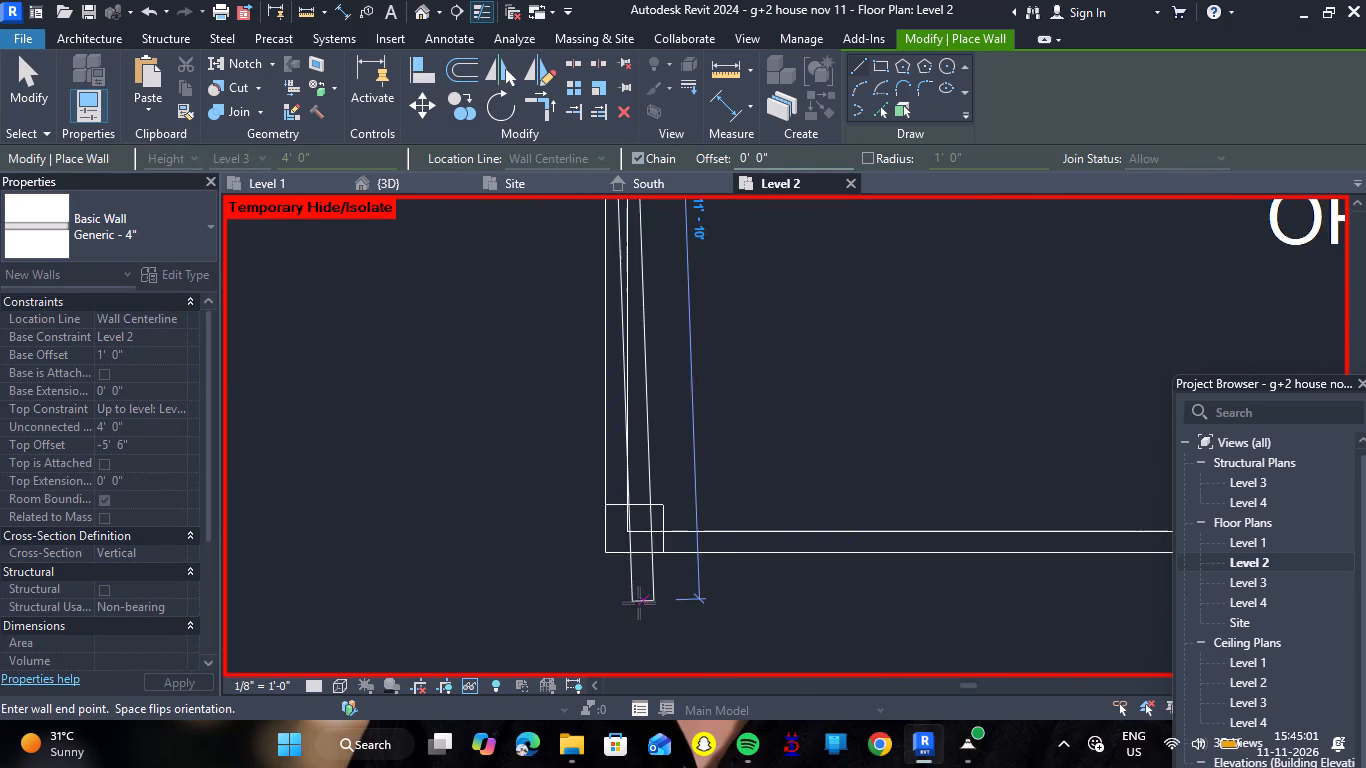
pyautogui.scroll(3, 639, 603)
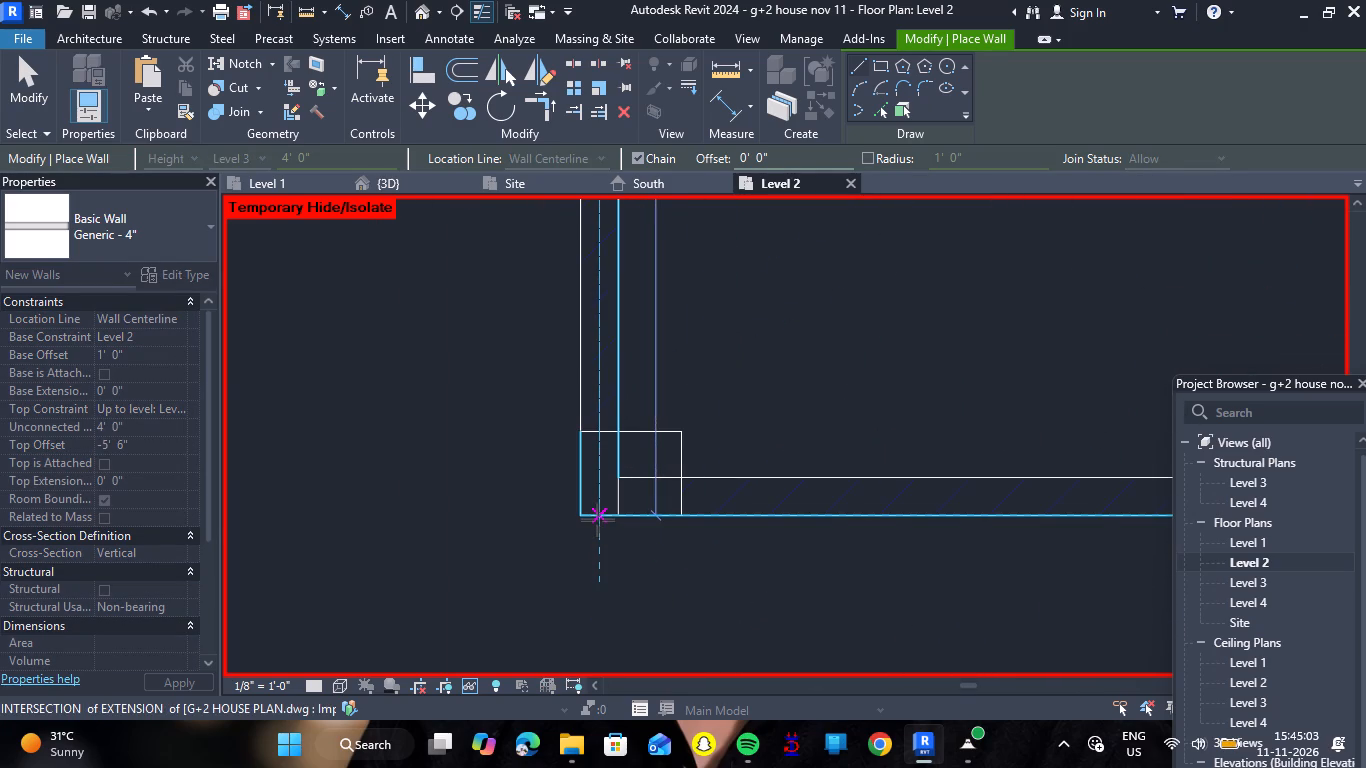
pyautogui.click(598, 520)
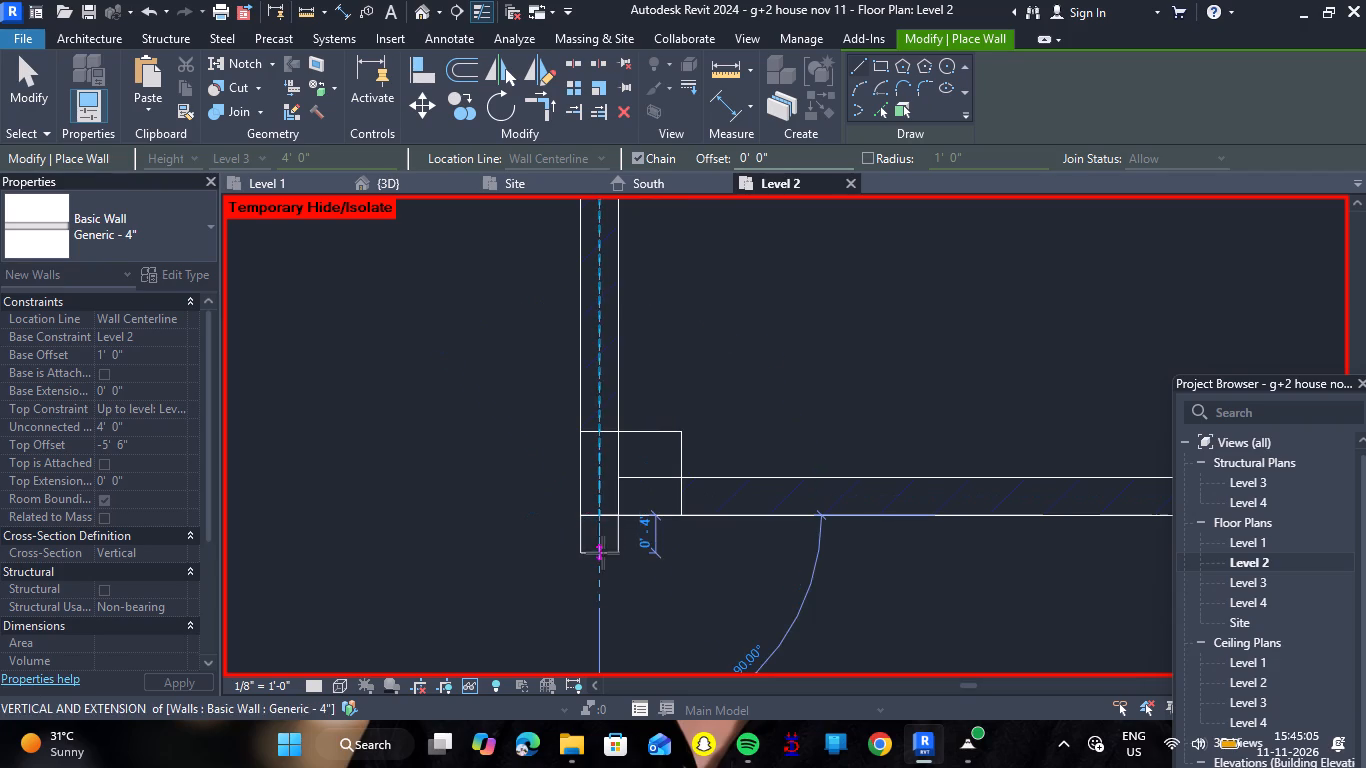
pyautogui.press('Escape')
# Draw a Generic - 4" parapet wall along the open area's long outer edge, from the west corner to the east corner.
pyautogui.click(582, 498)
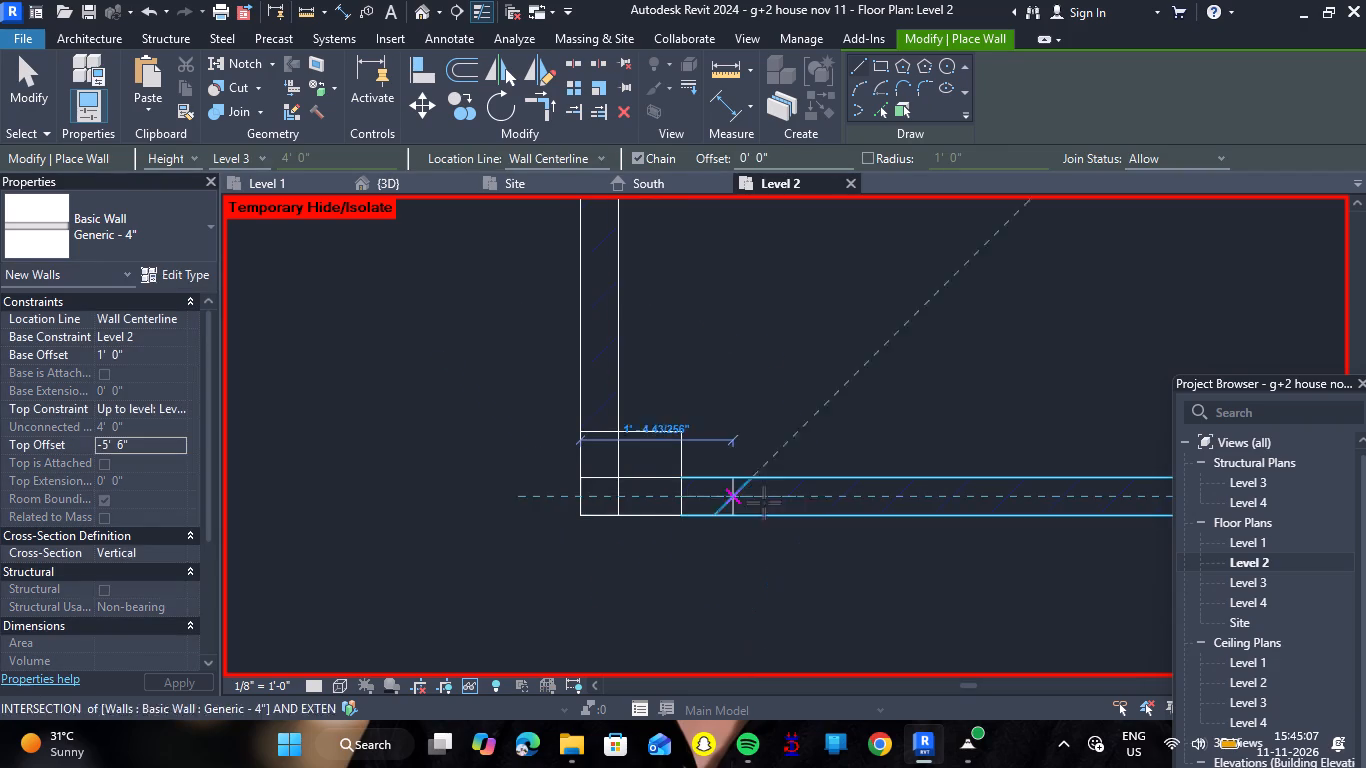
pyautogui.scroll(-7, 774, 503)
pyautogui.scroll(-15, 774, 503)
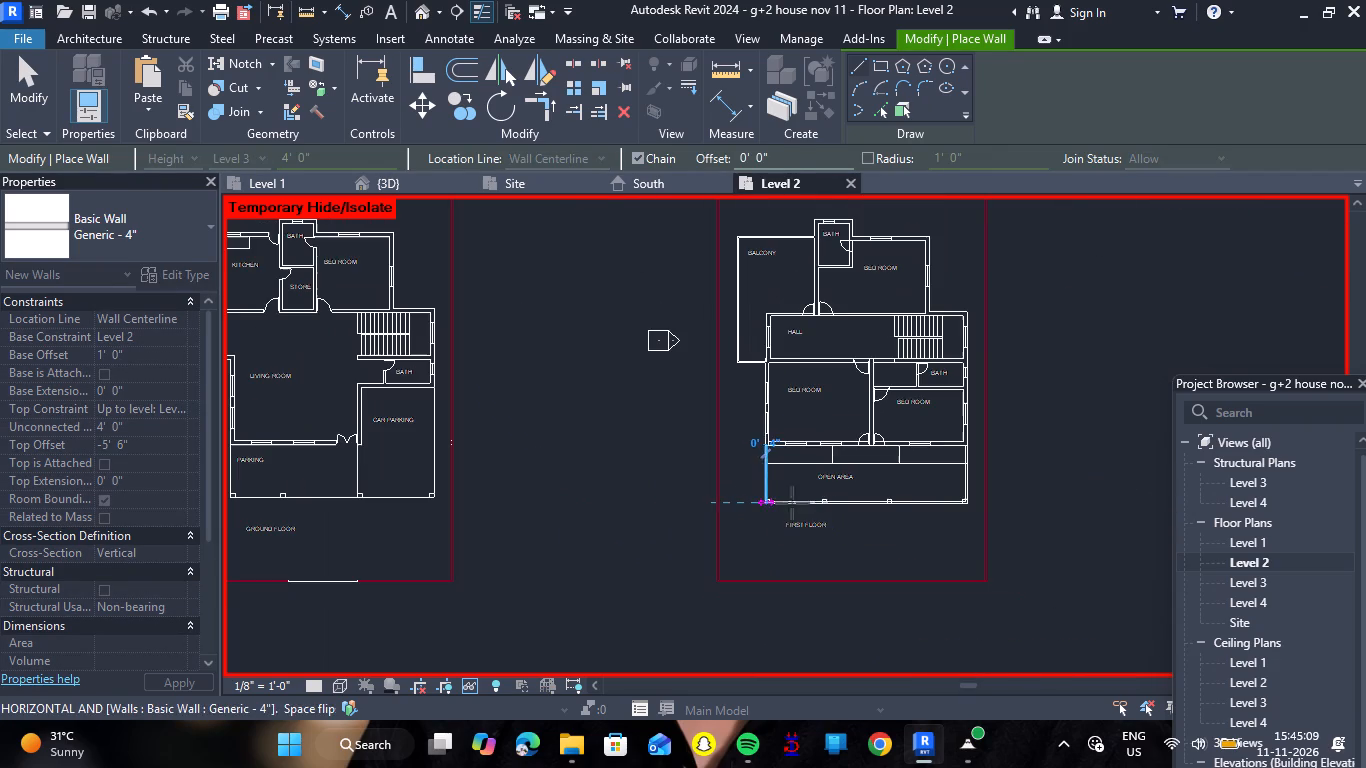
pyautogui.scroll(14, 967, 504)
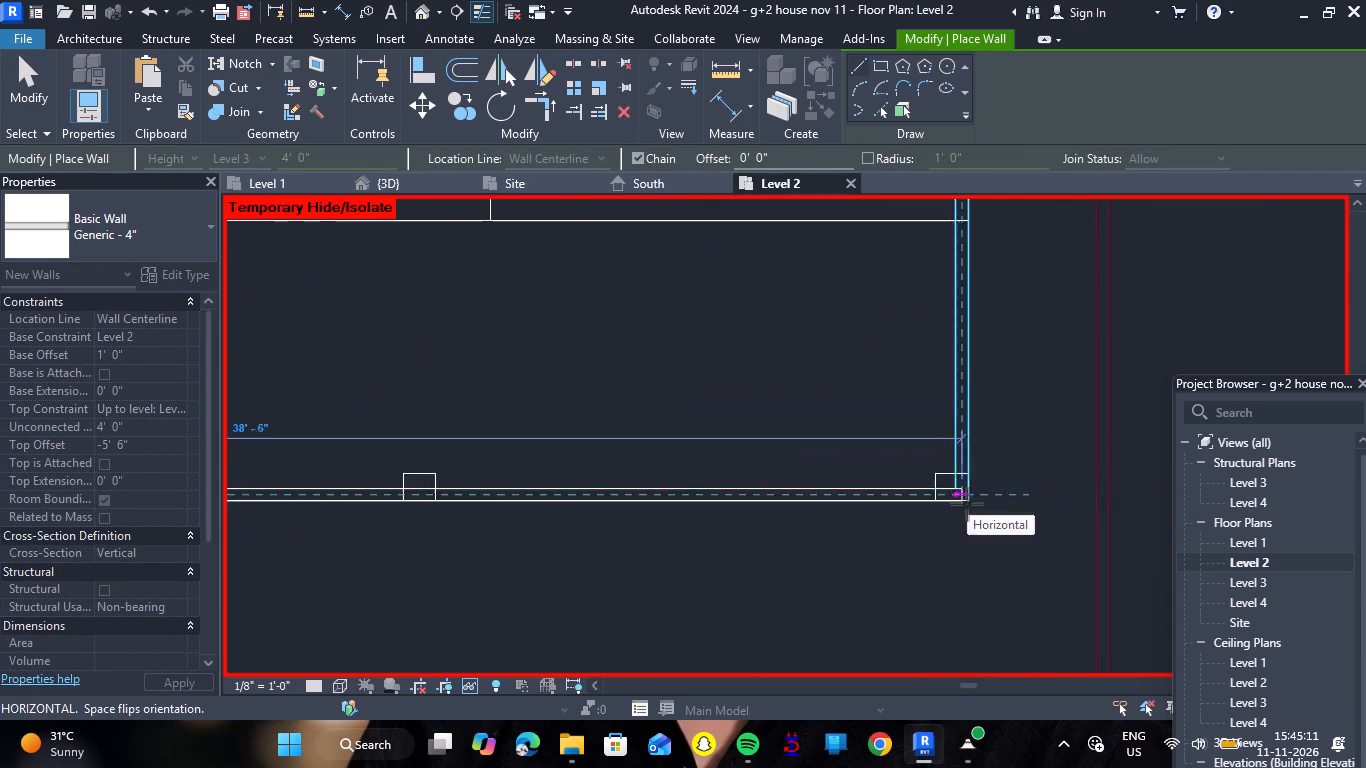
pyautogui.scroll(8, 967, 504)
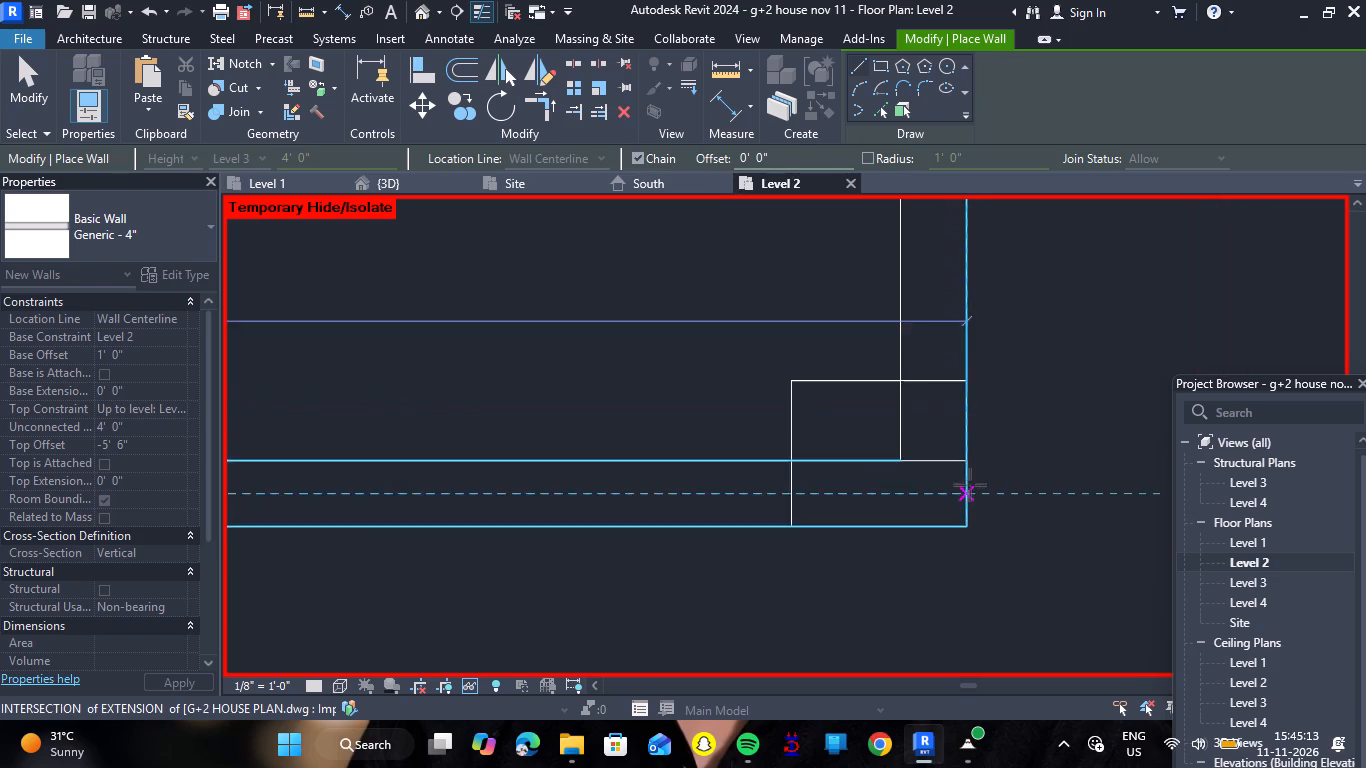
pyautogui.scroll(7, 970, 485)
pyautogui.click(961, 507)
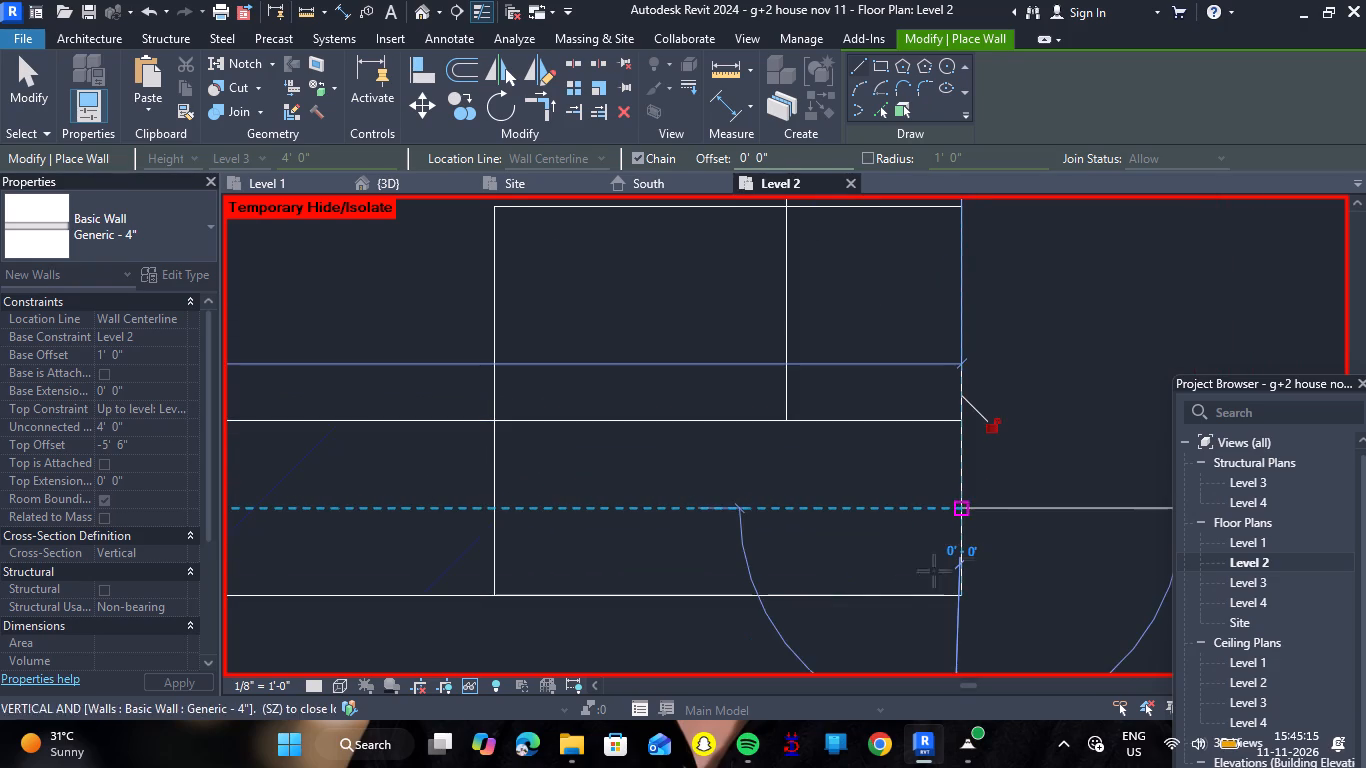
pyautogui.press('Escape')
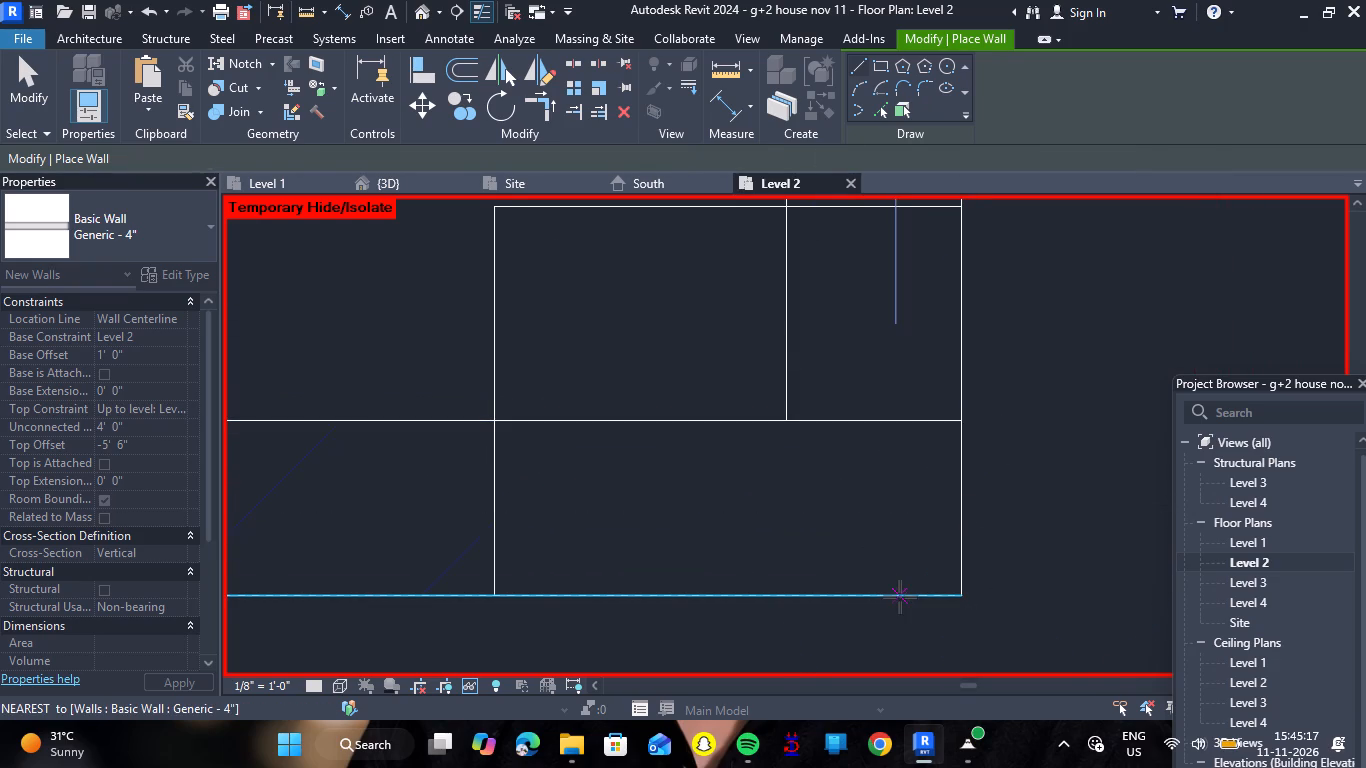
# Draw a Generic - 4" parapet wall about 11' long on the open area's east edge, from the outer corner to the bedroom wall.
pyautogui.click(873, 592)
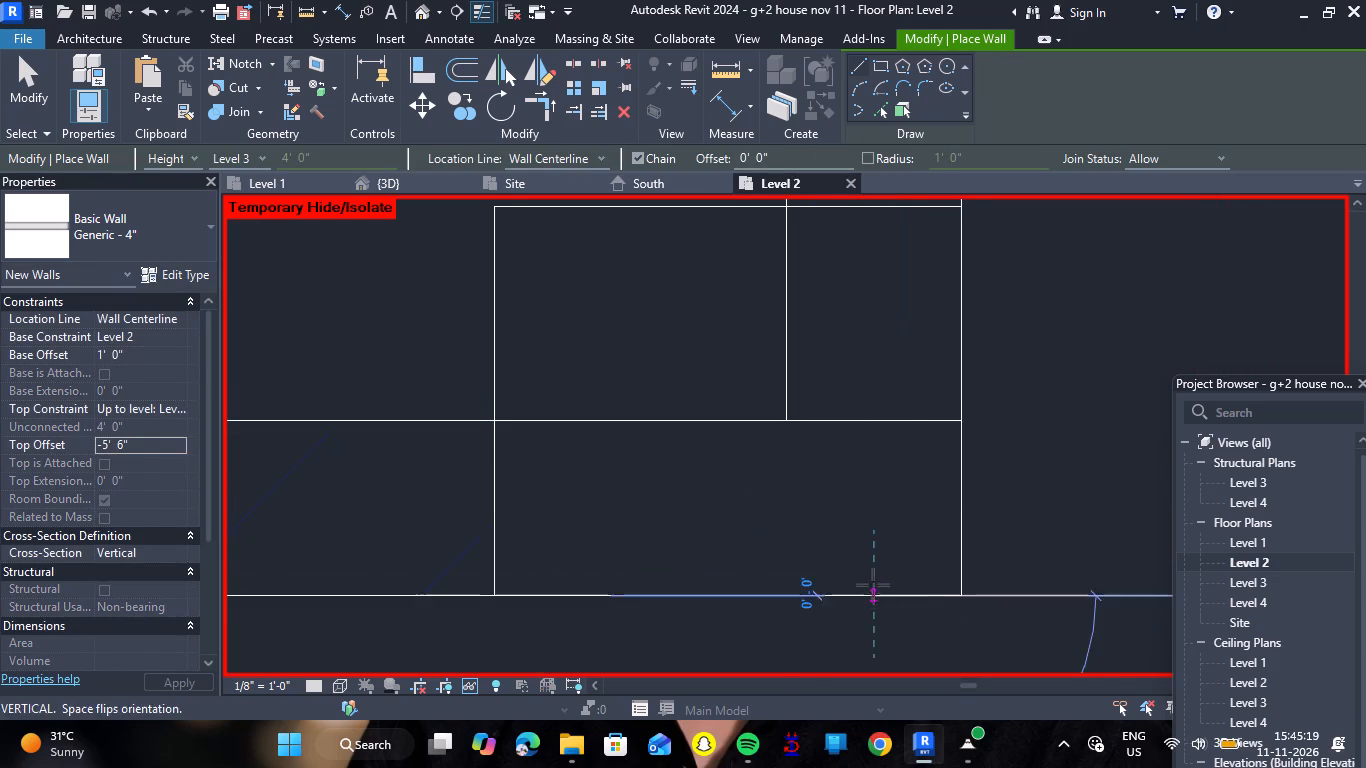
pyautogui.scroll(-13, 865, 347)
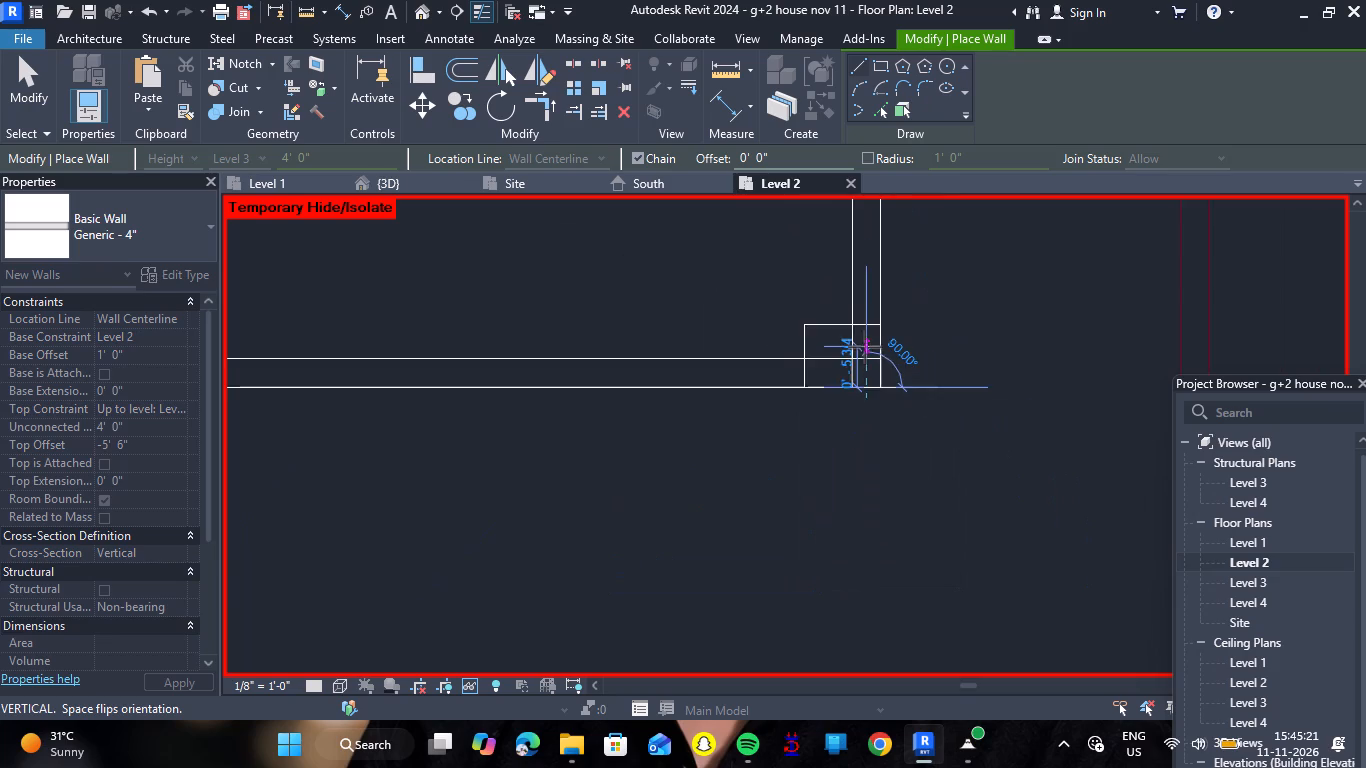
pyautogui.scroll(-17, 865, 347)
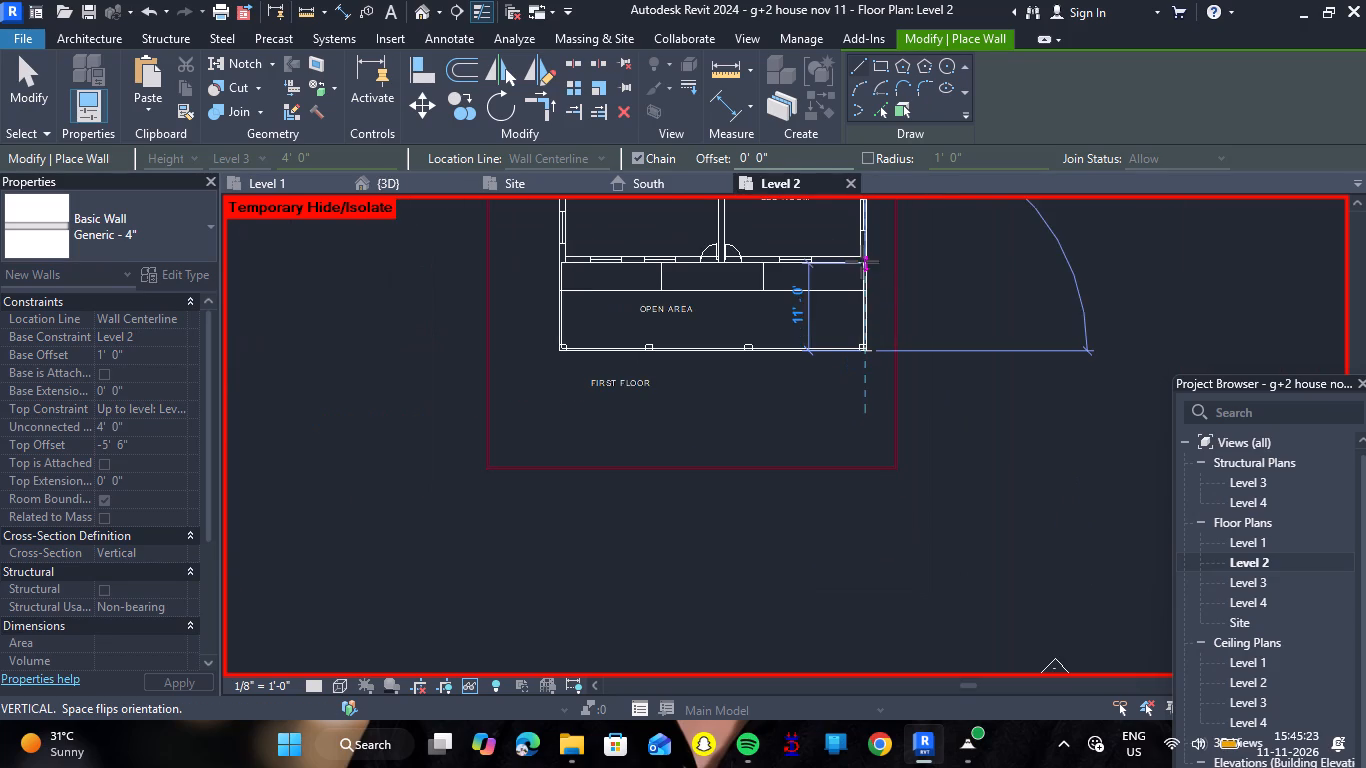
pyautogui.scroll(19, 862, 262)
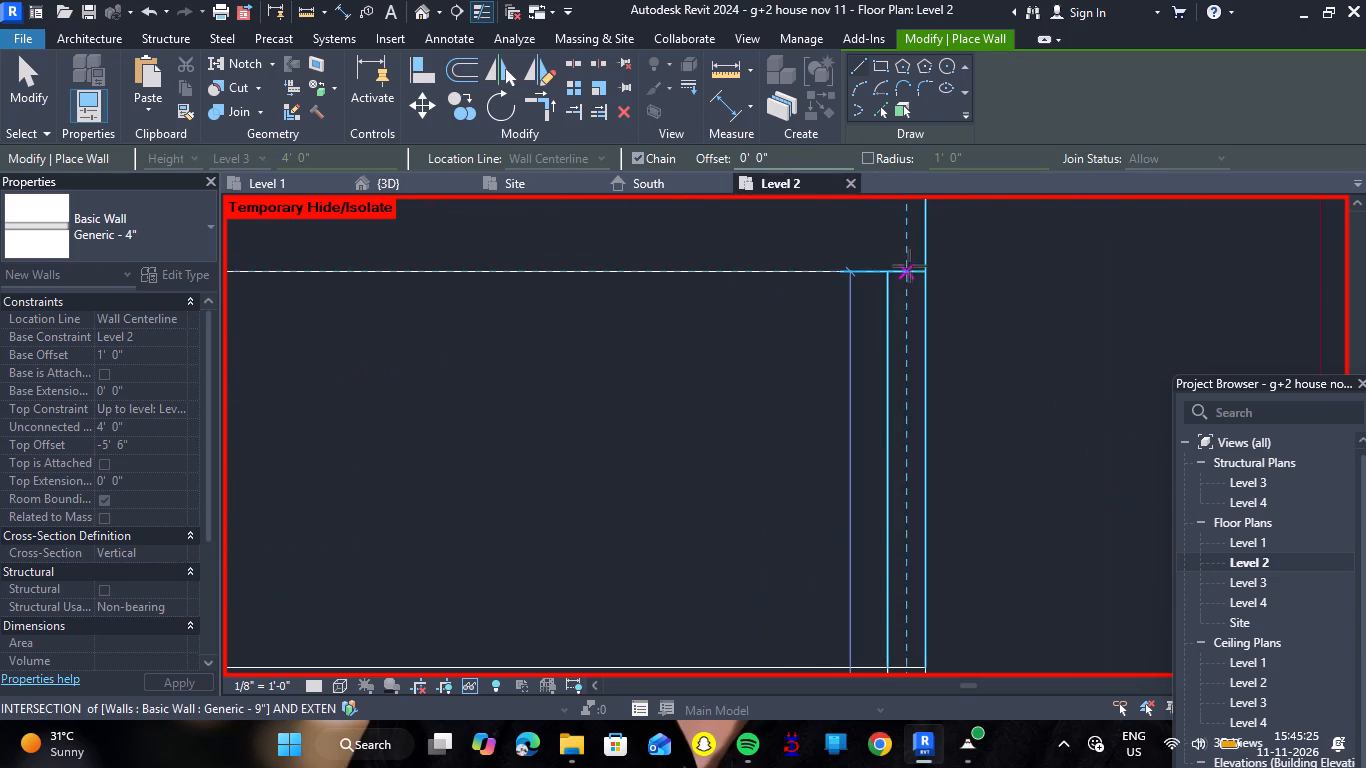
pyautogui.scroll(17, 908, 268)
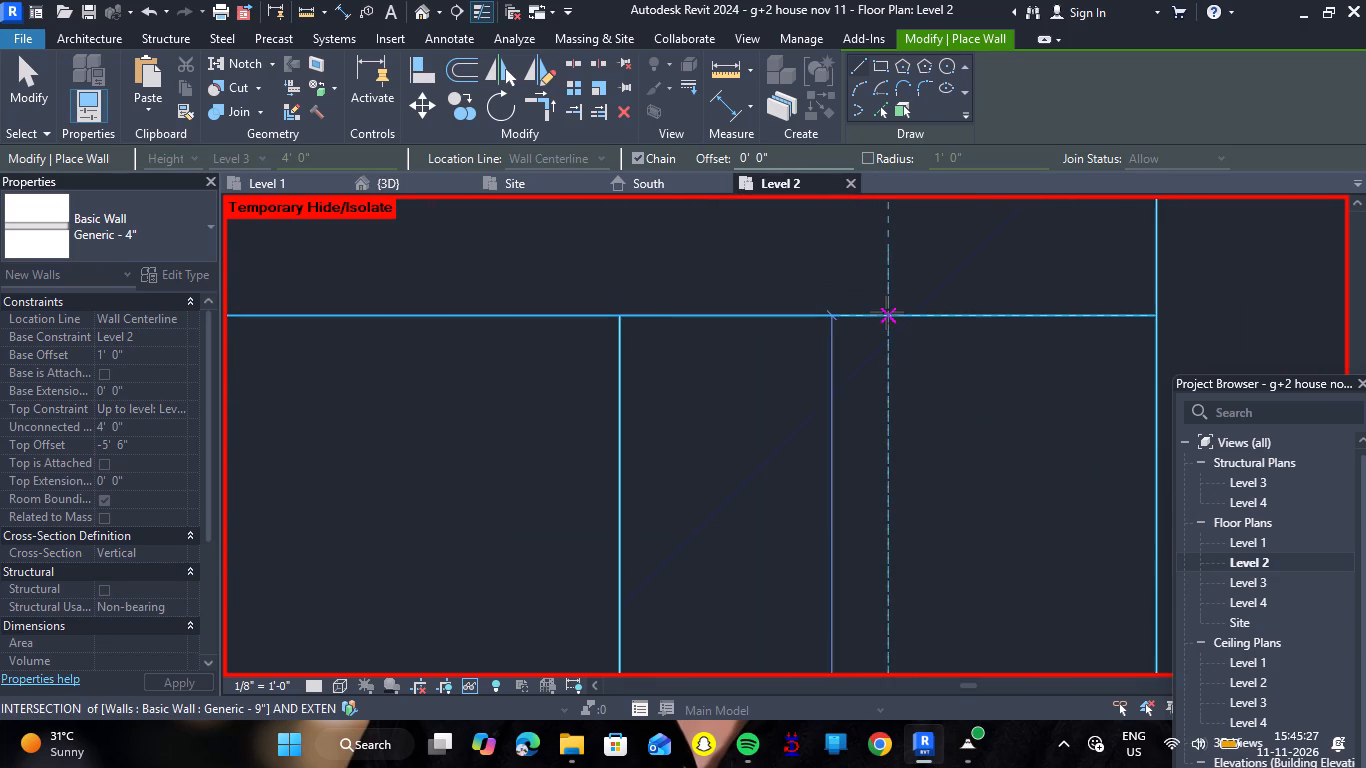
pyautogui.click(887, 313)
pyautogui.press('Escape')
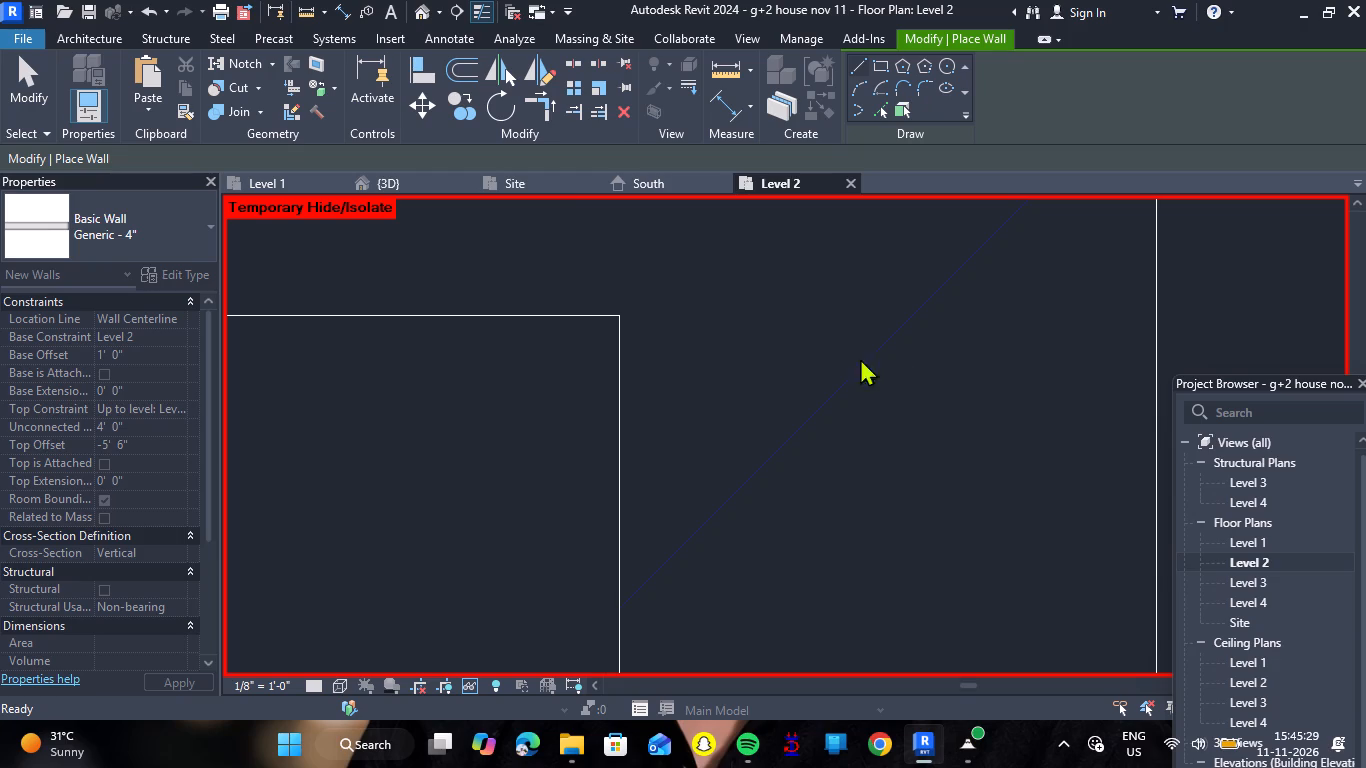
# Inspect the parapet walls around the open area in the 3D view.
pyautogui.click(398, 182)
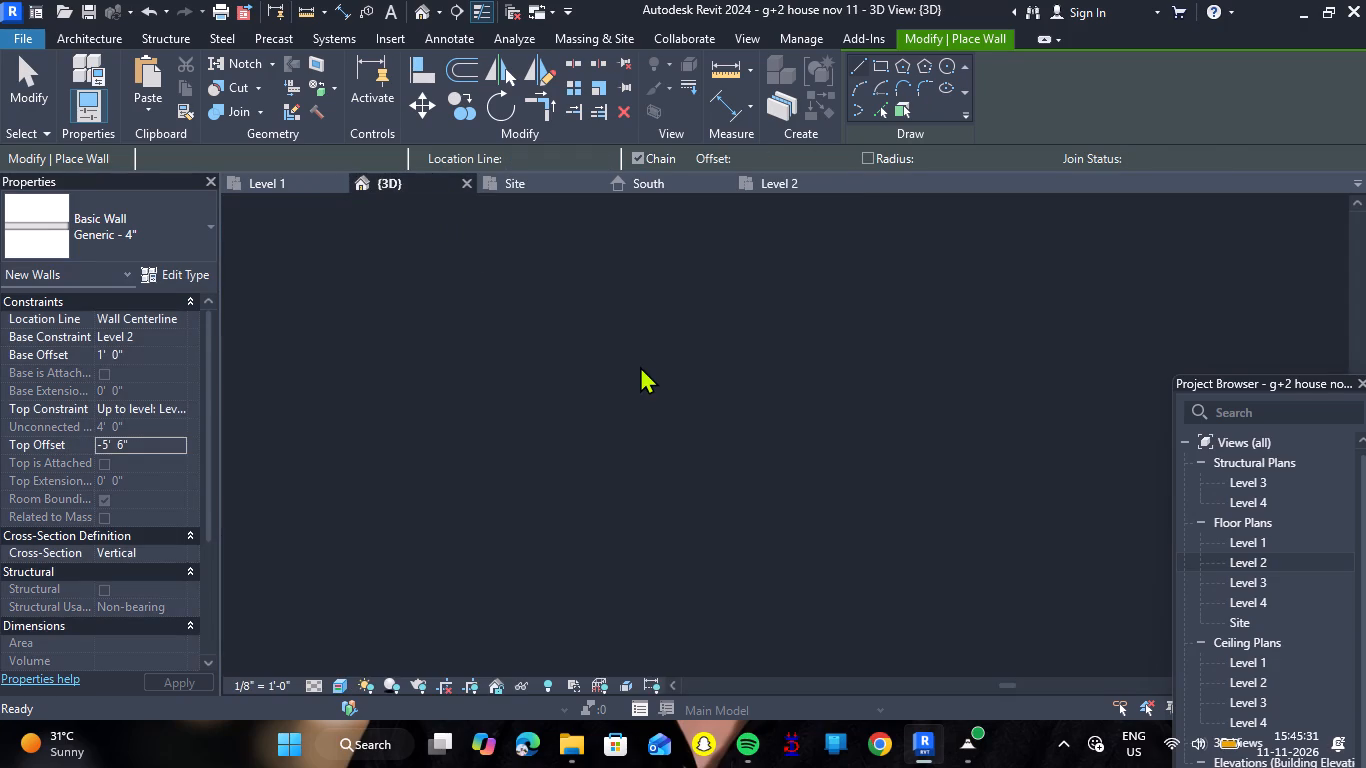
pyautogui.scroll(-1, 644, 376)
pyautogui.scroll(-2, 765, 488)
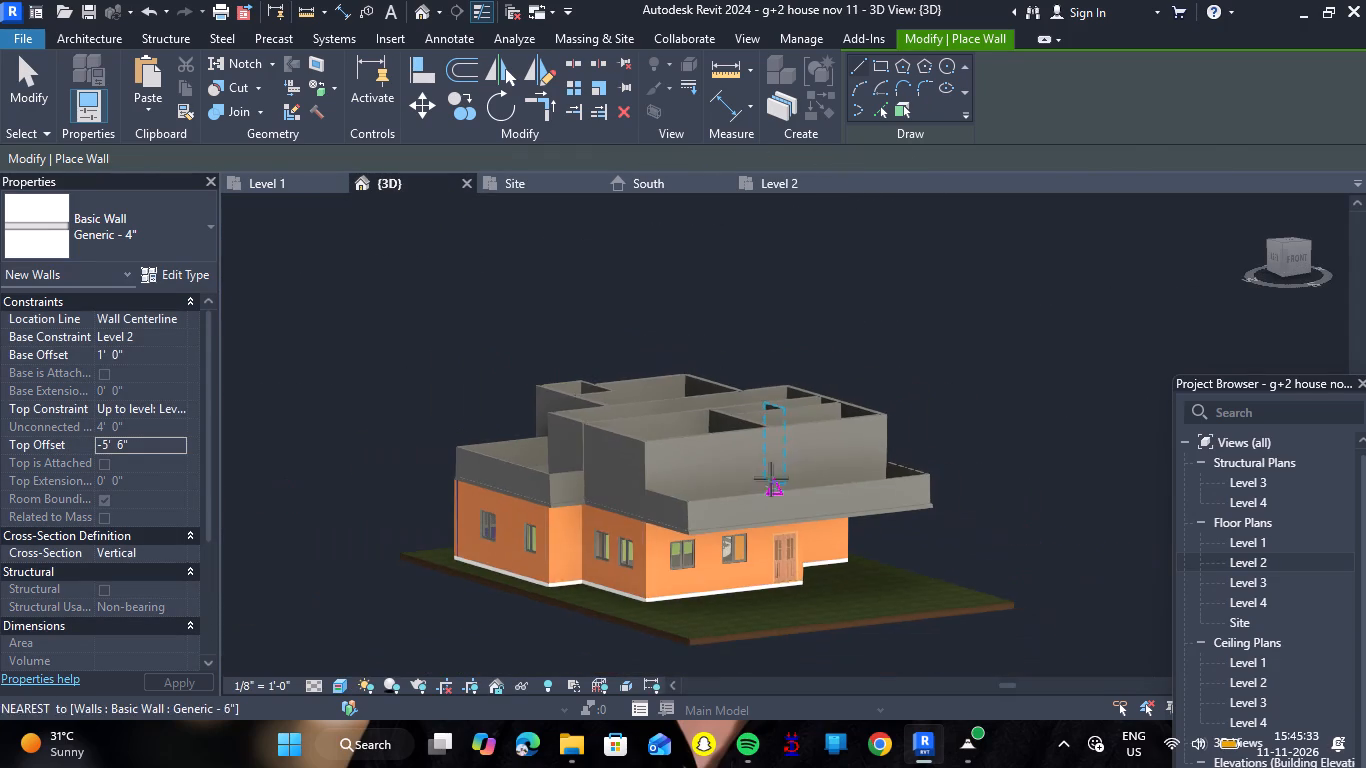
pyautogui.scroll(6, 768, 462)
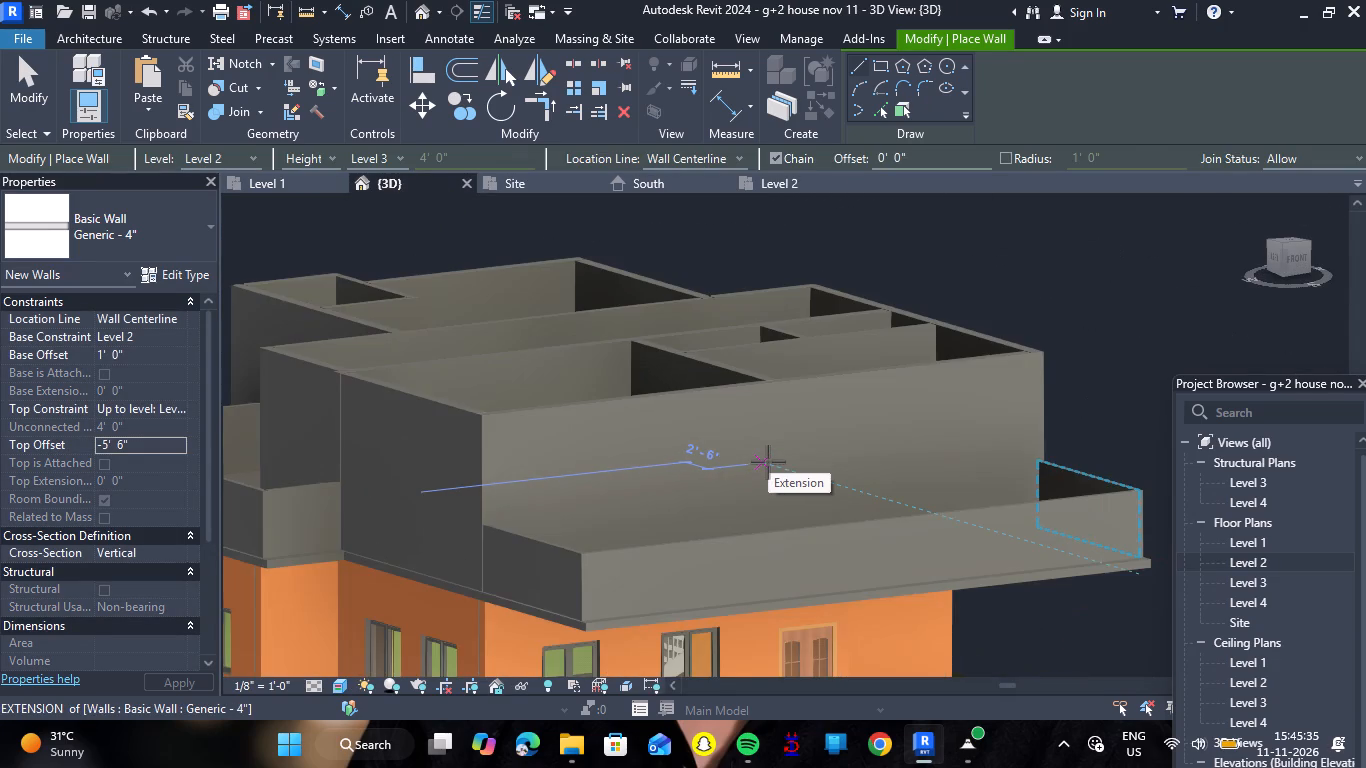
pyautogui.scroll(-6, 768, 462)
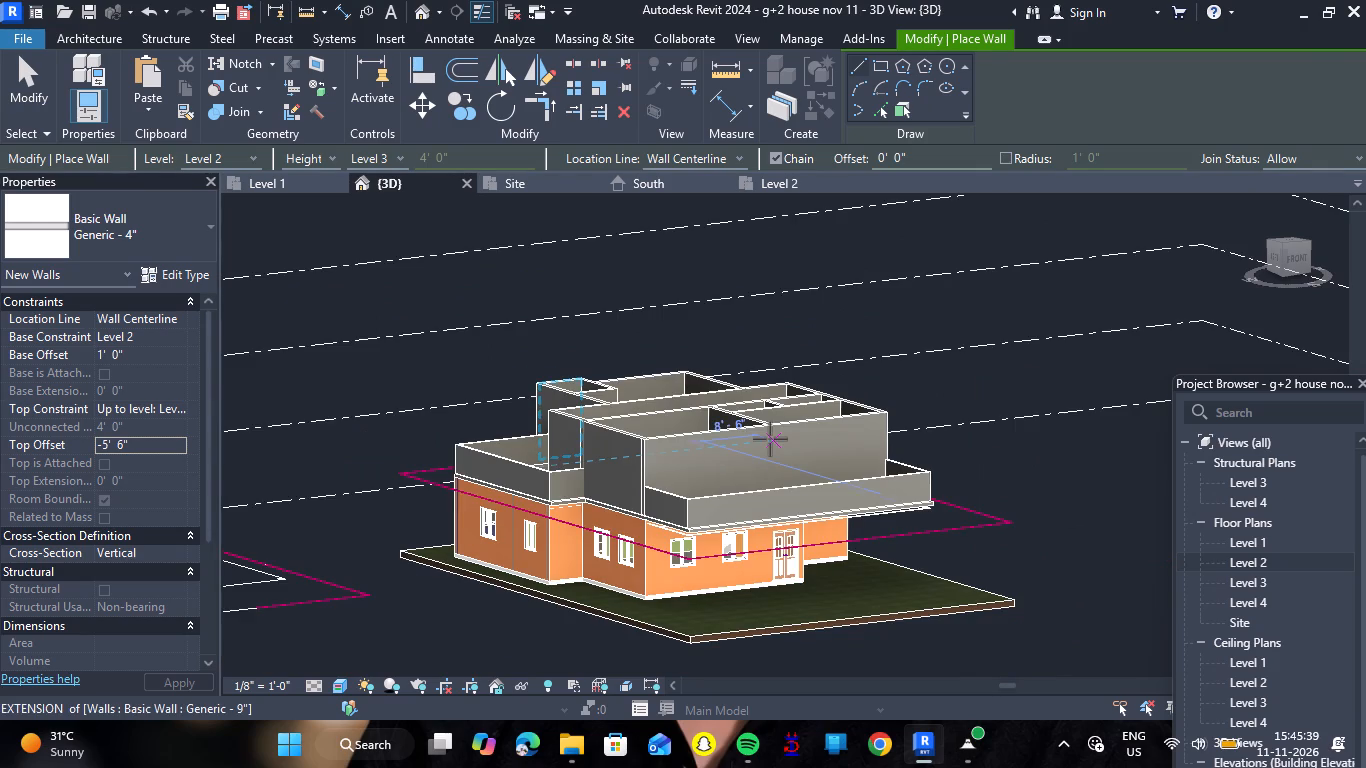
pyautogui.scroll(2, 770, 439)
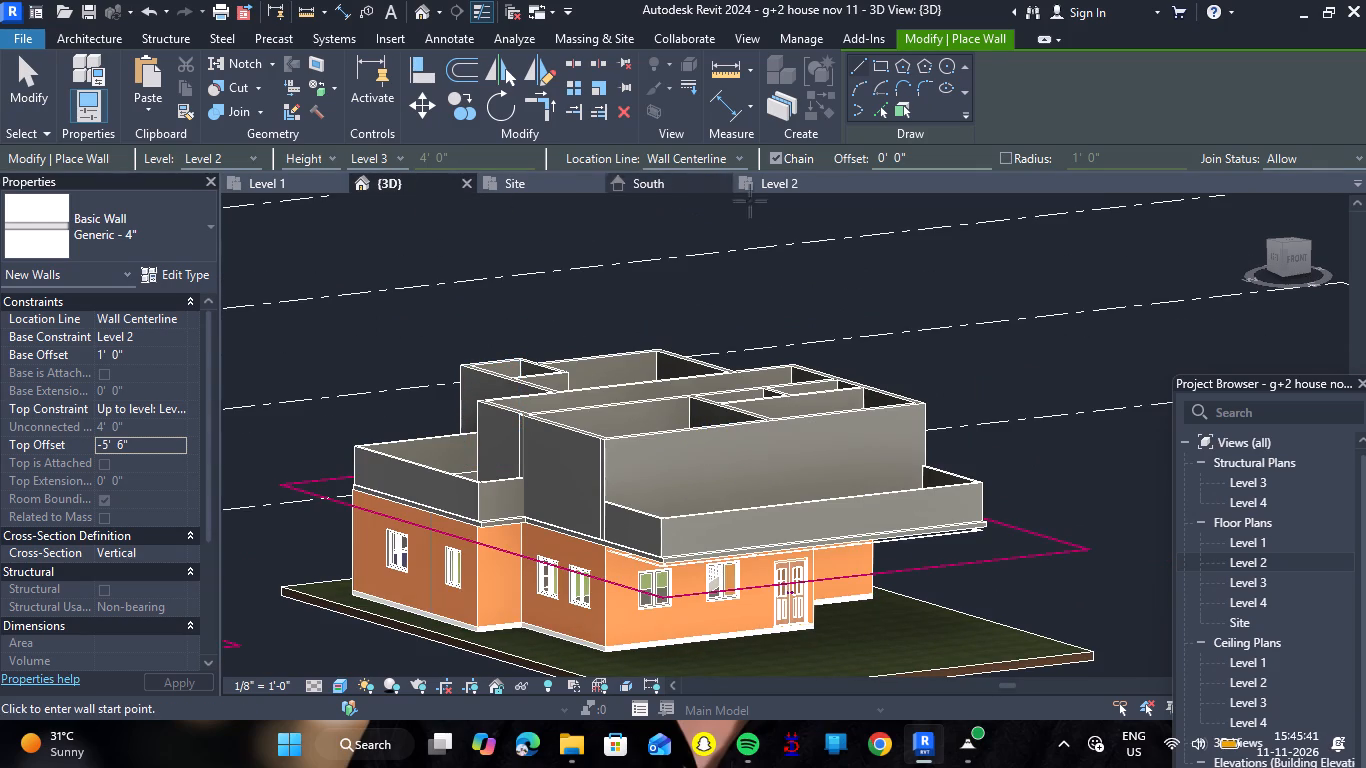
# On Level 2, place a Fixed 2' window in the north bath's outer wall, about 2'-5" from its west wall, matching the plan opening.
pyautogui.click(786, 187)
pyautogui.scroll(-11, 790, 381)
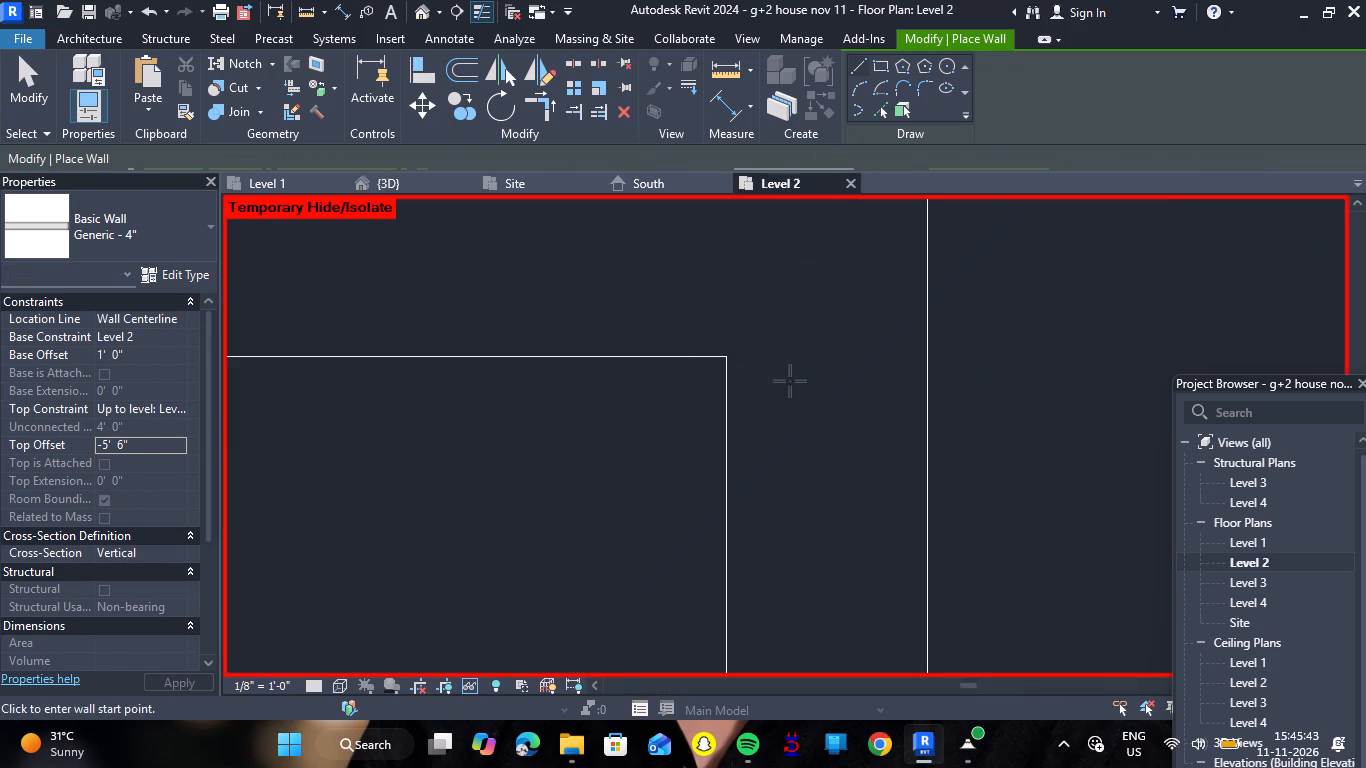
pyautogui.scroll(-9, 790, 381)
pyautogui.scroll(-12, 790, 381)
pyautogui.press('Escape')
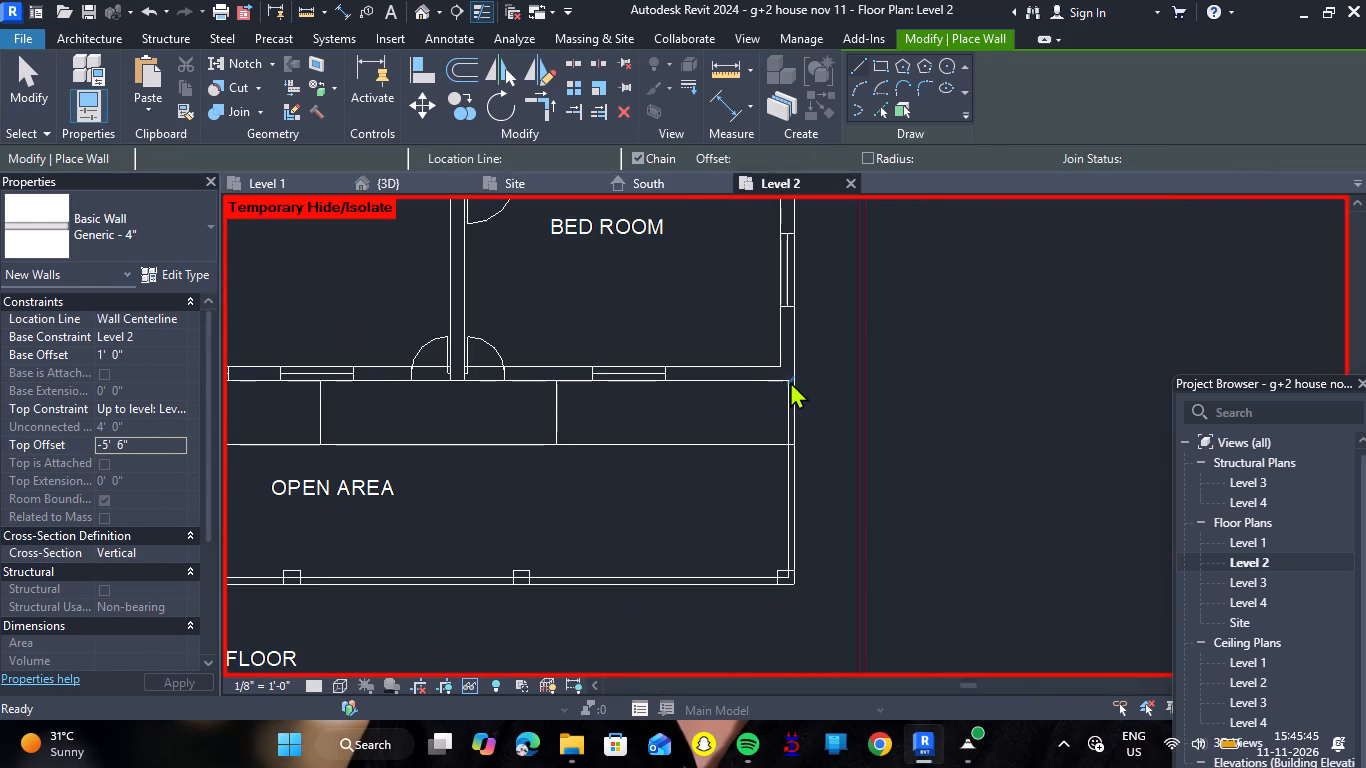
pyautogui.scroll(-12, 790, 381)
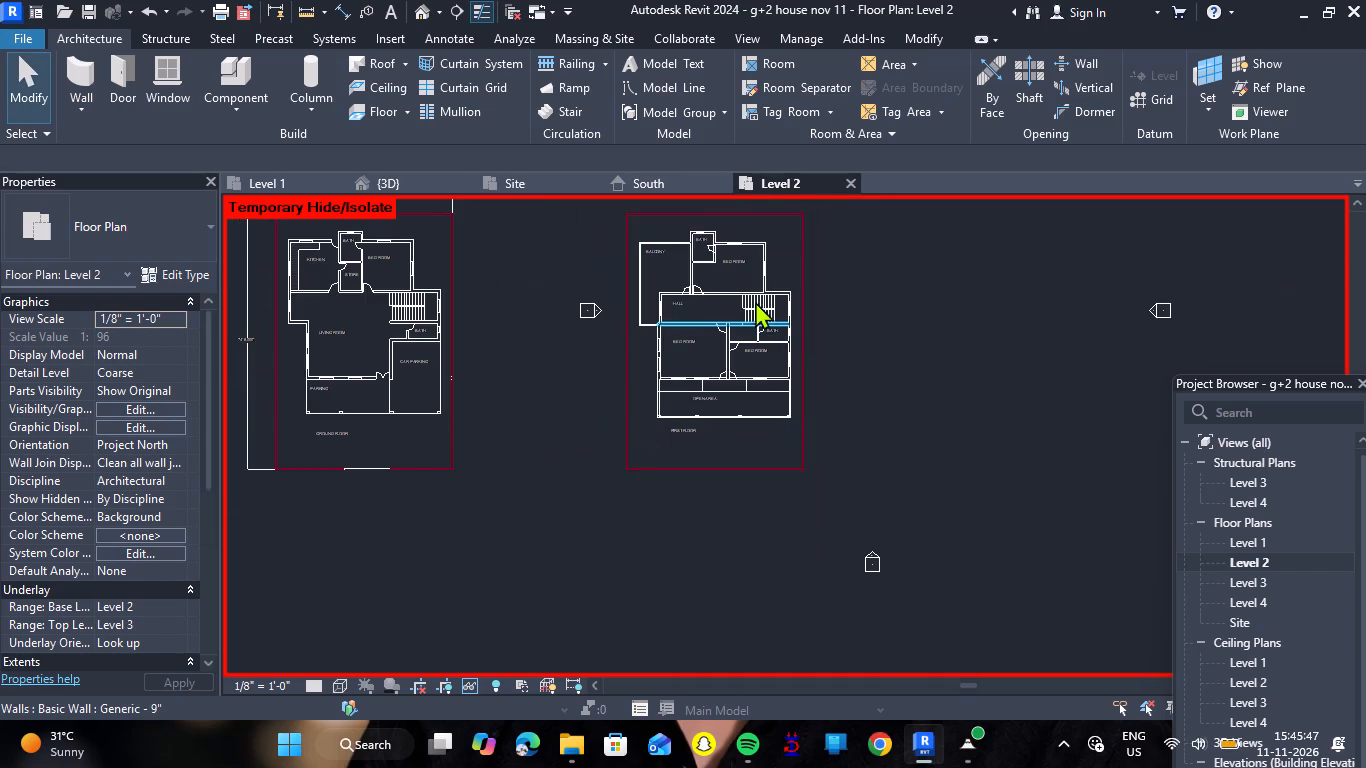
pyautogui.scroll(7, 701, 221)
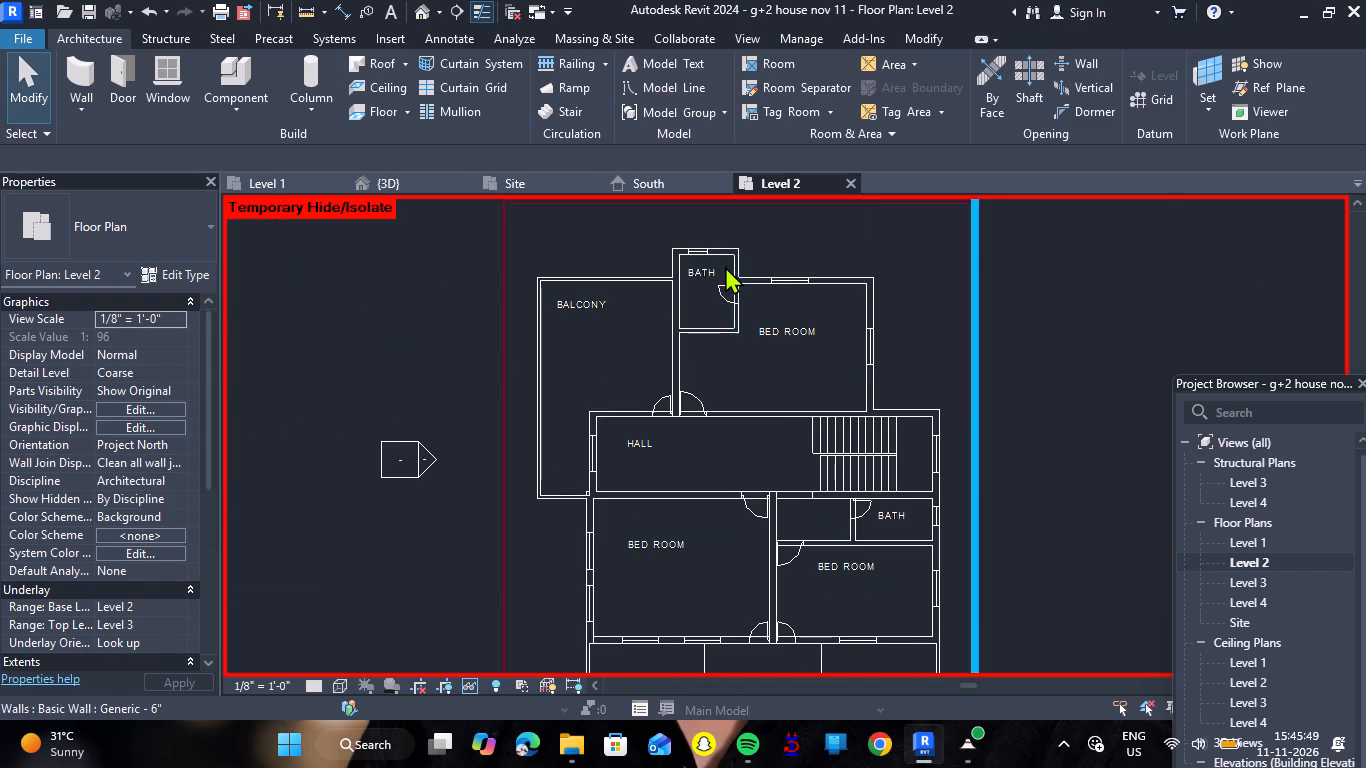
pyautogui.scroll(6, 725, 266)
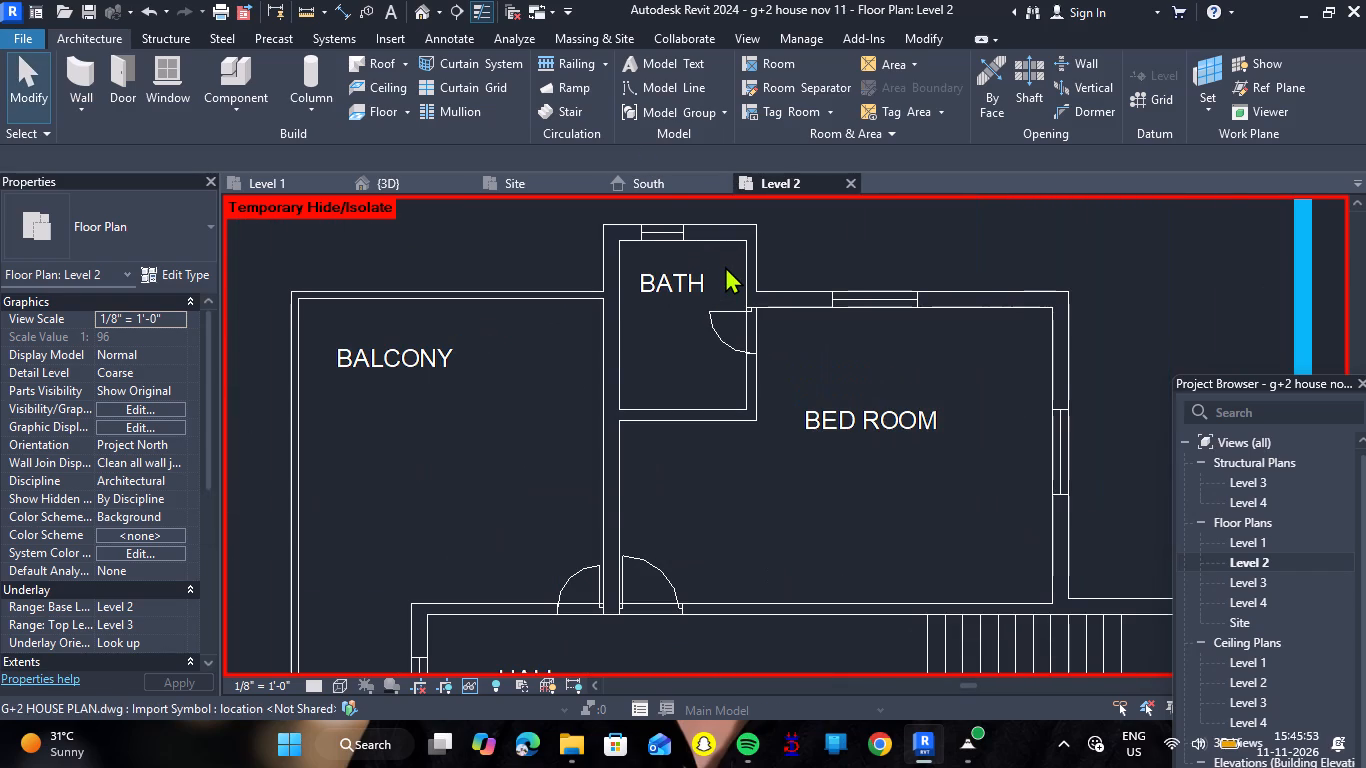
pyautogui.click(168, 87)
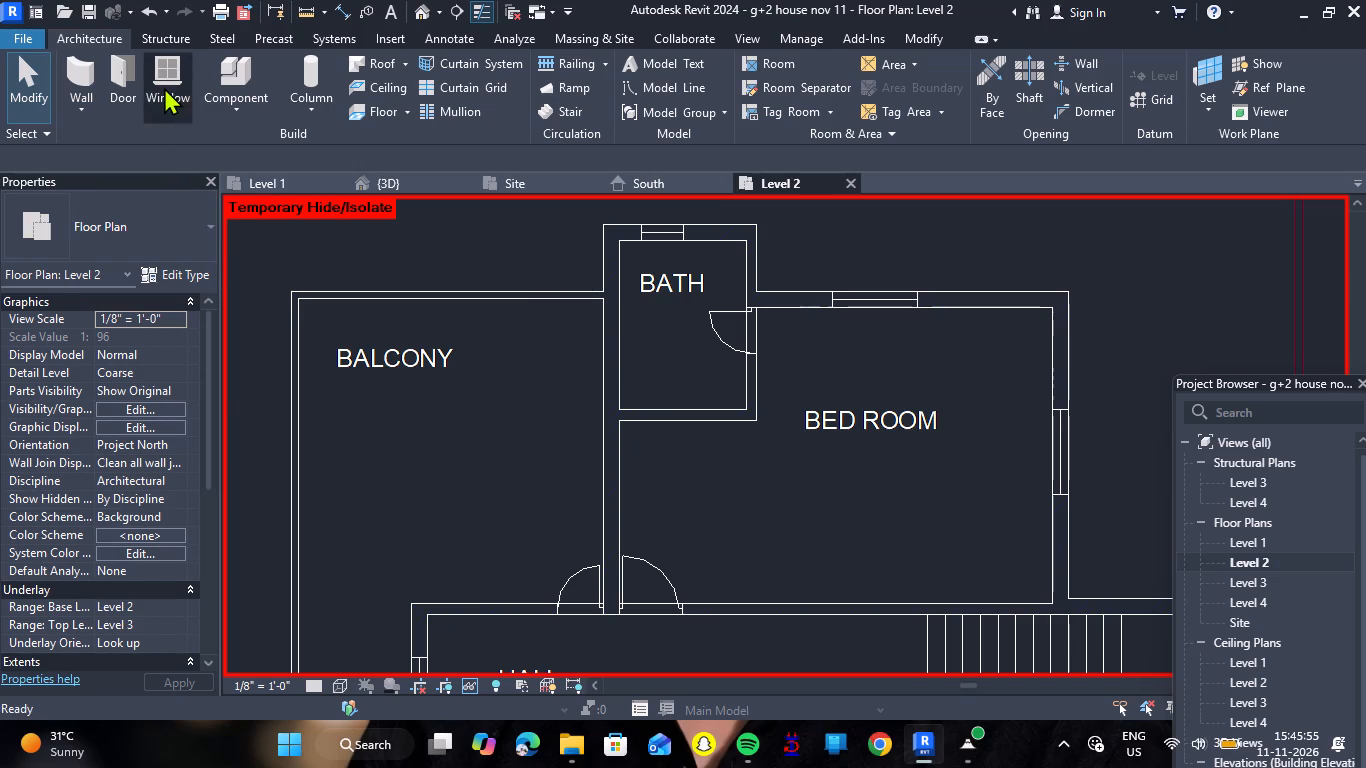
pyautogui.click(214, 229)
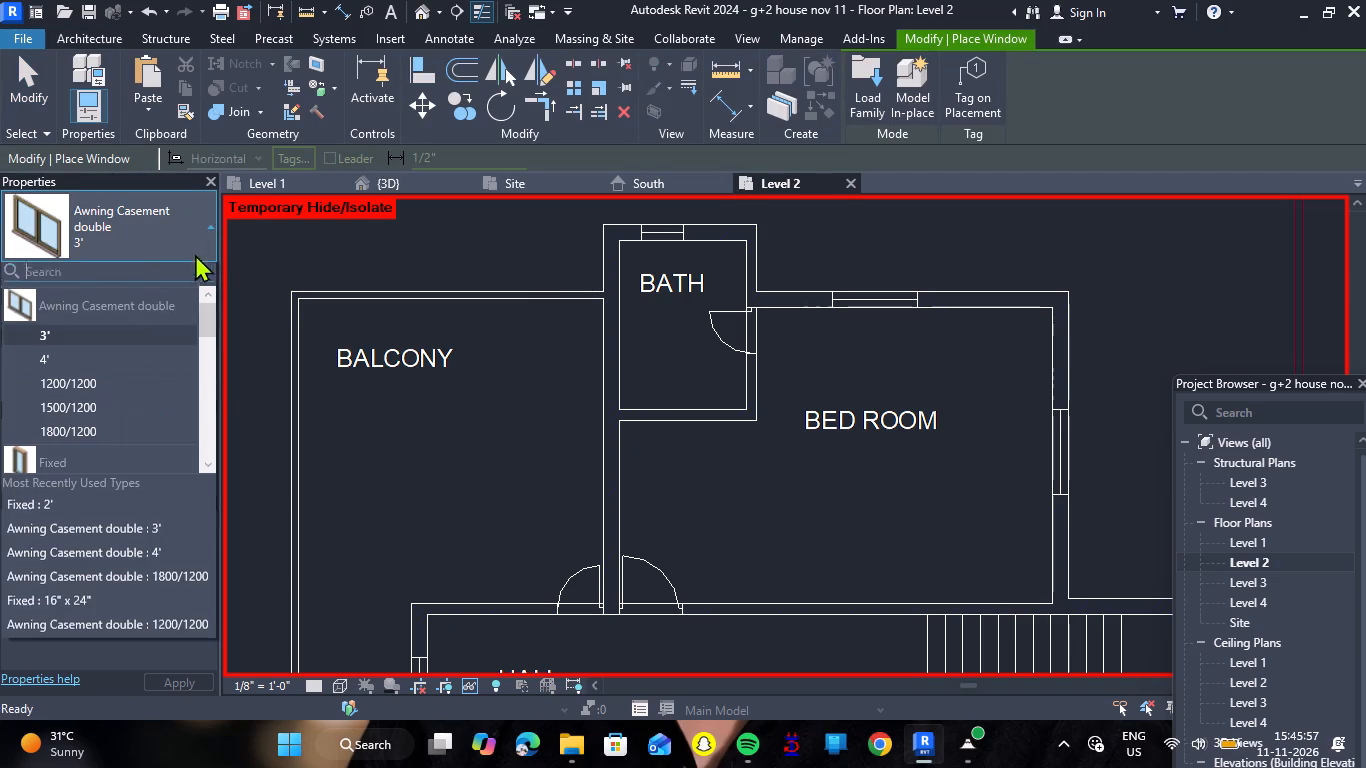
pyautogui.scroll(2, 131, 374)
pyautogui.scroll(-1, 131, 374)
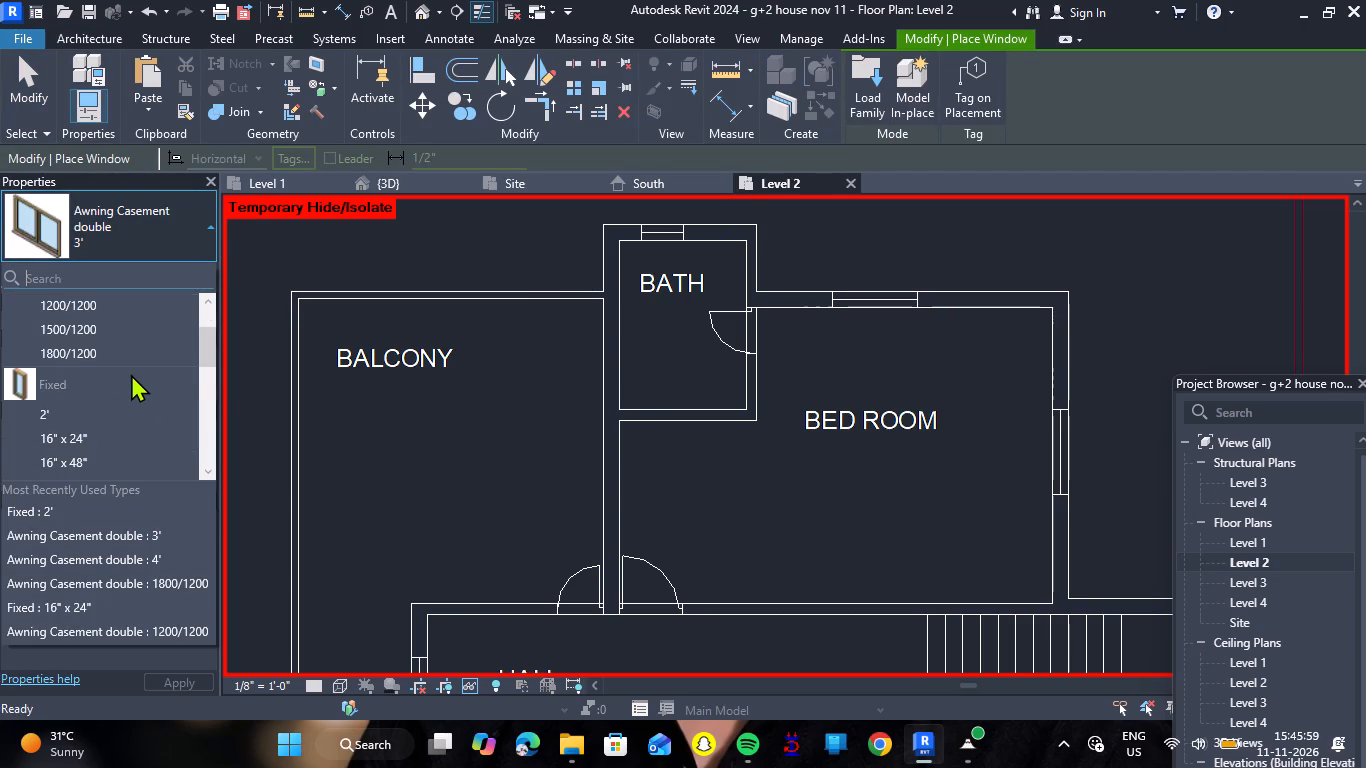
pyautogui.click(82, 418)
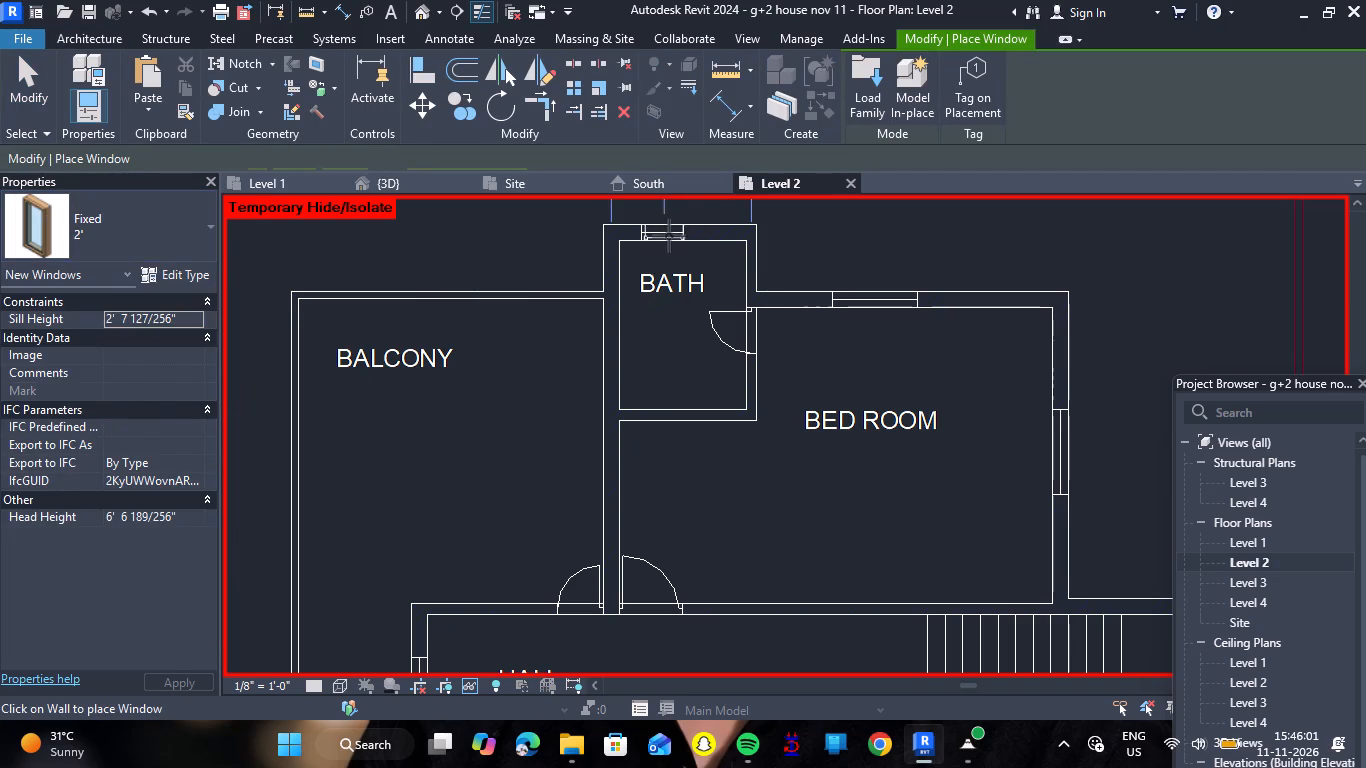
pyautogui.scroll(5, 664, 231)
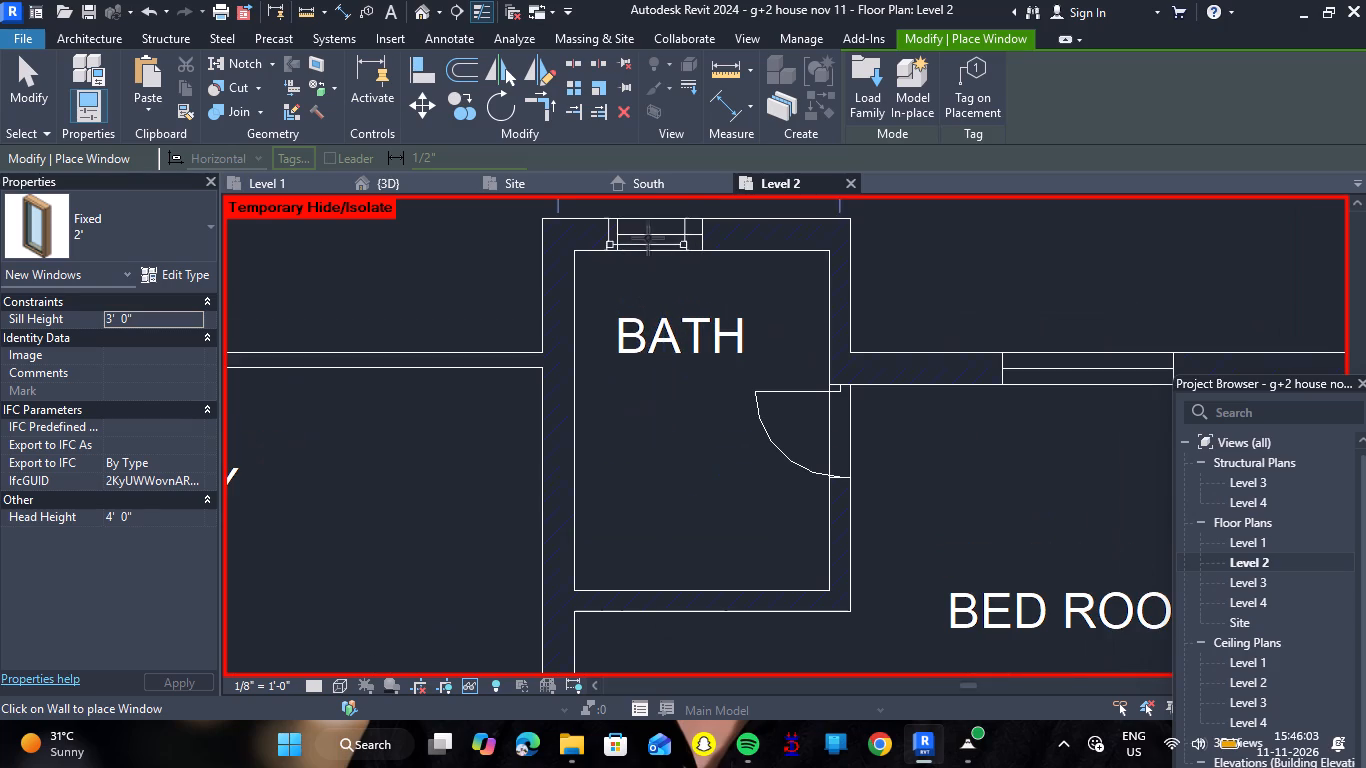
pyautogui.scroll(7, 654, 209)
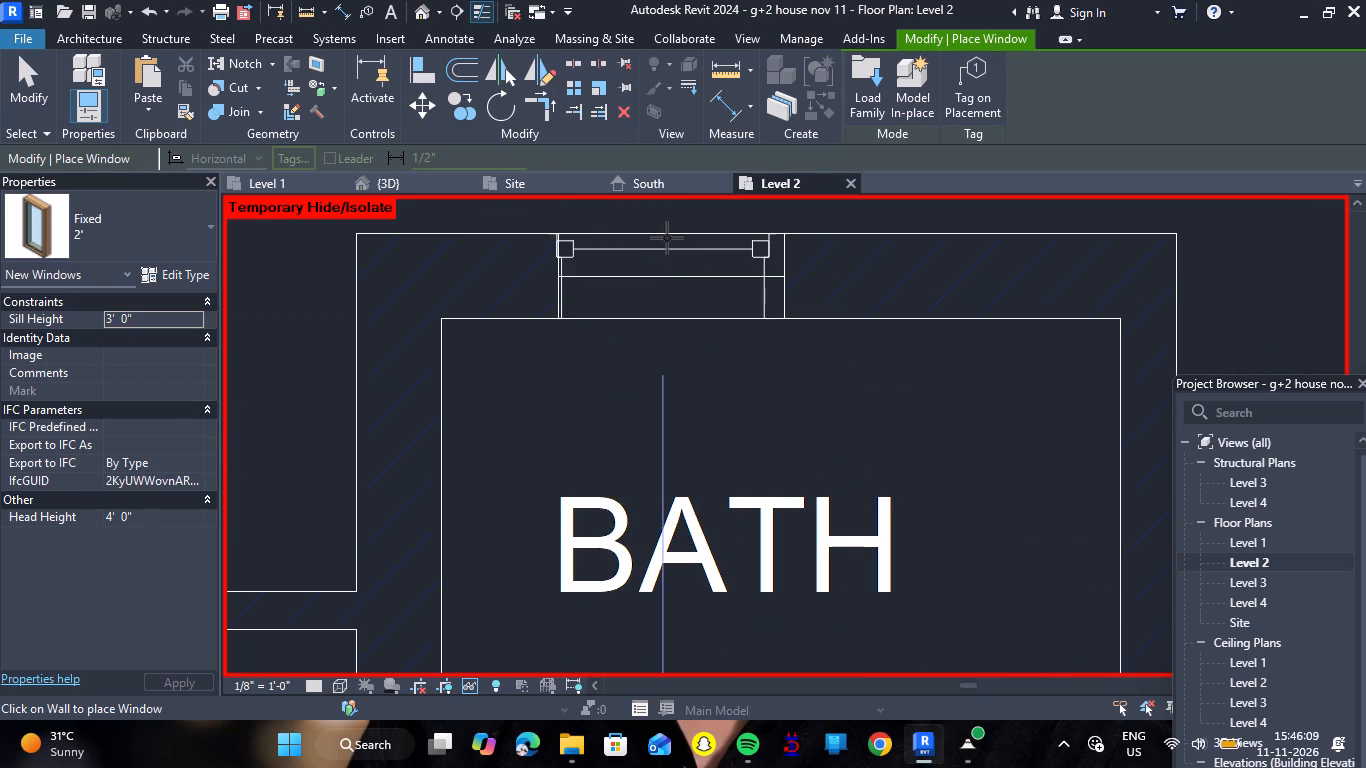
pyautogui.click(668, 238)
# Place an Awning Casement double 4' window in the north bedroom's north wall, about 5'-9" from the bath wall.
pyautogui.scroll(-5, 665, 258)
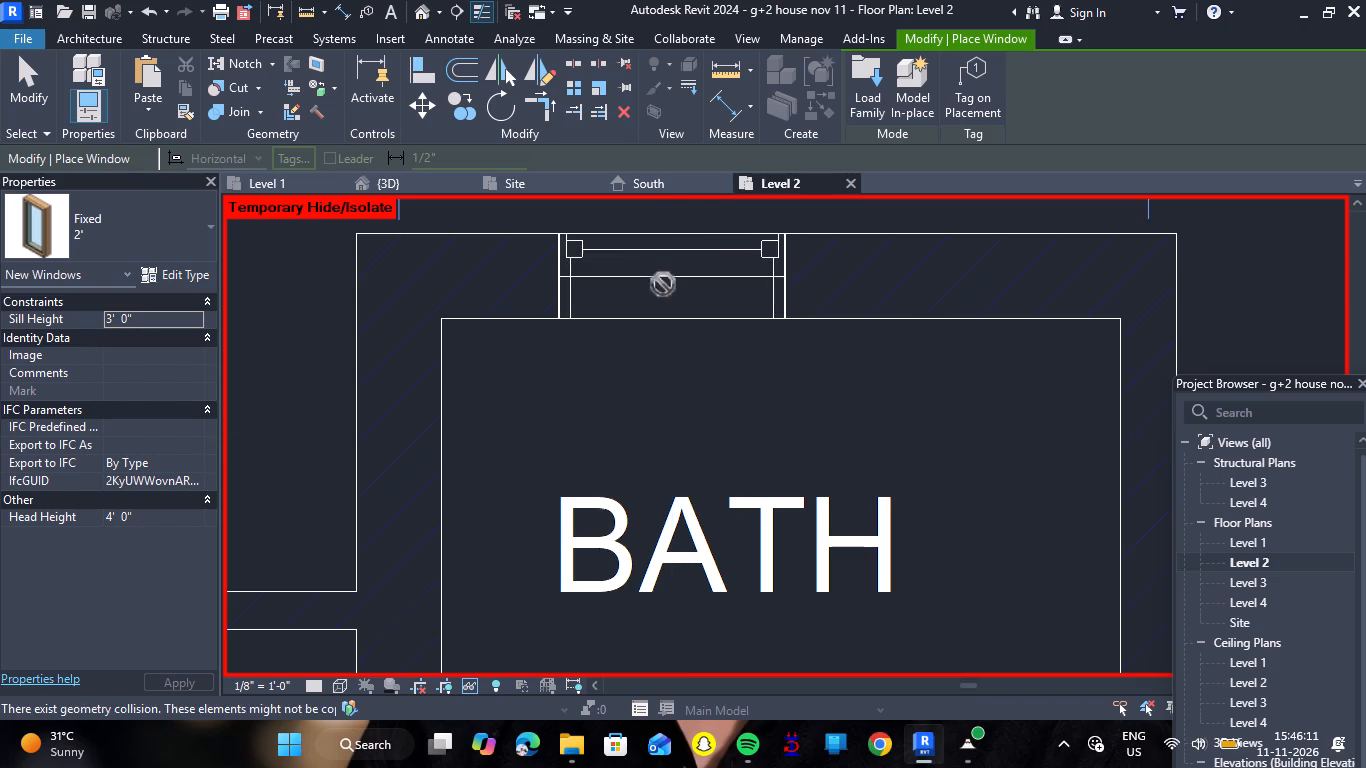
pyautogui.scroll(-10, 696, 322)
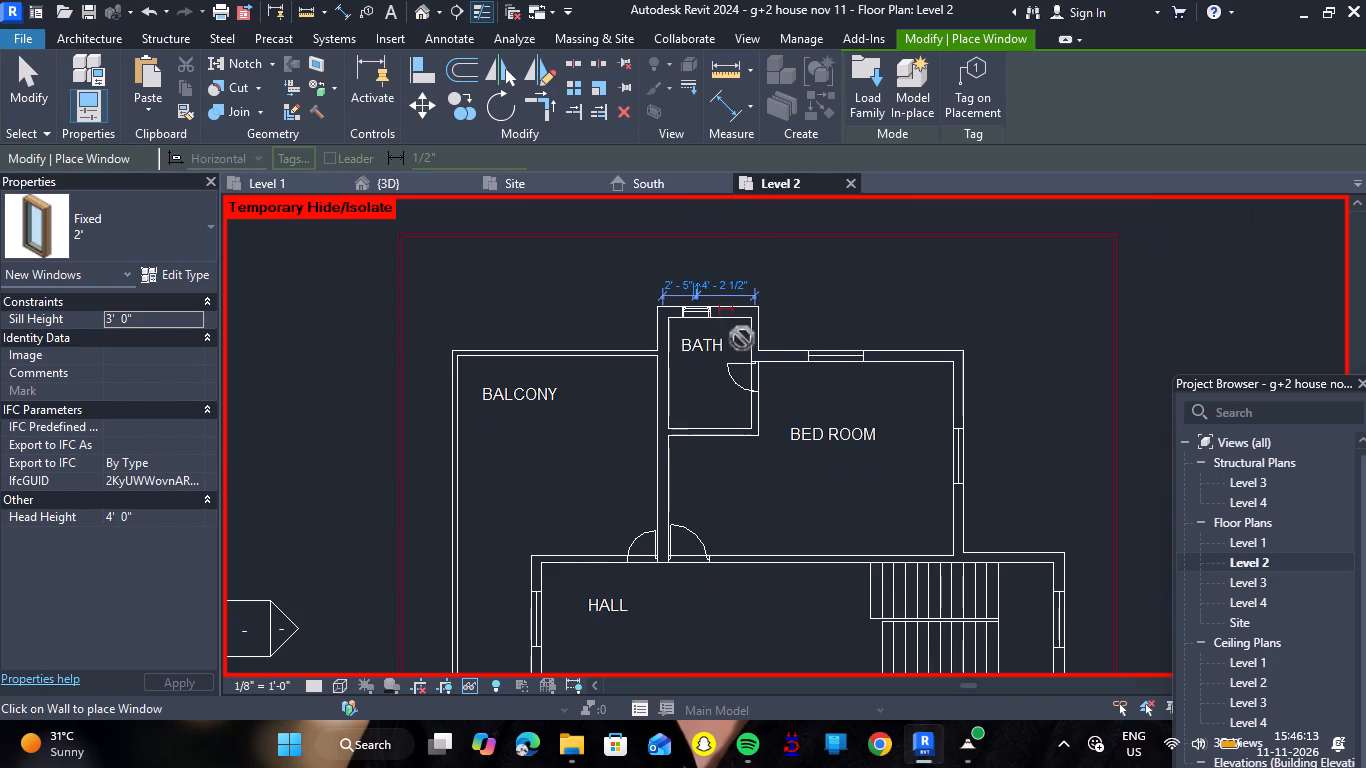
pyautogui.click(207, 223)
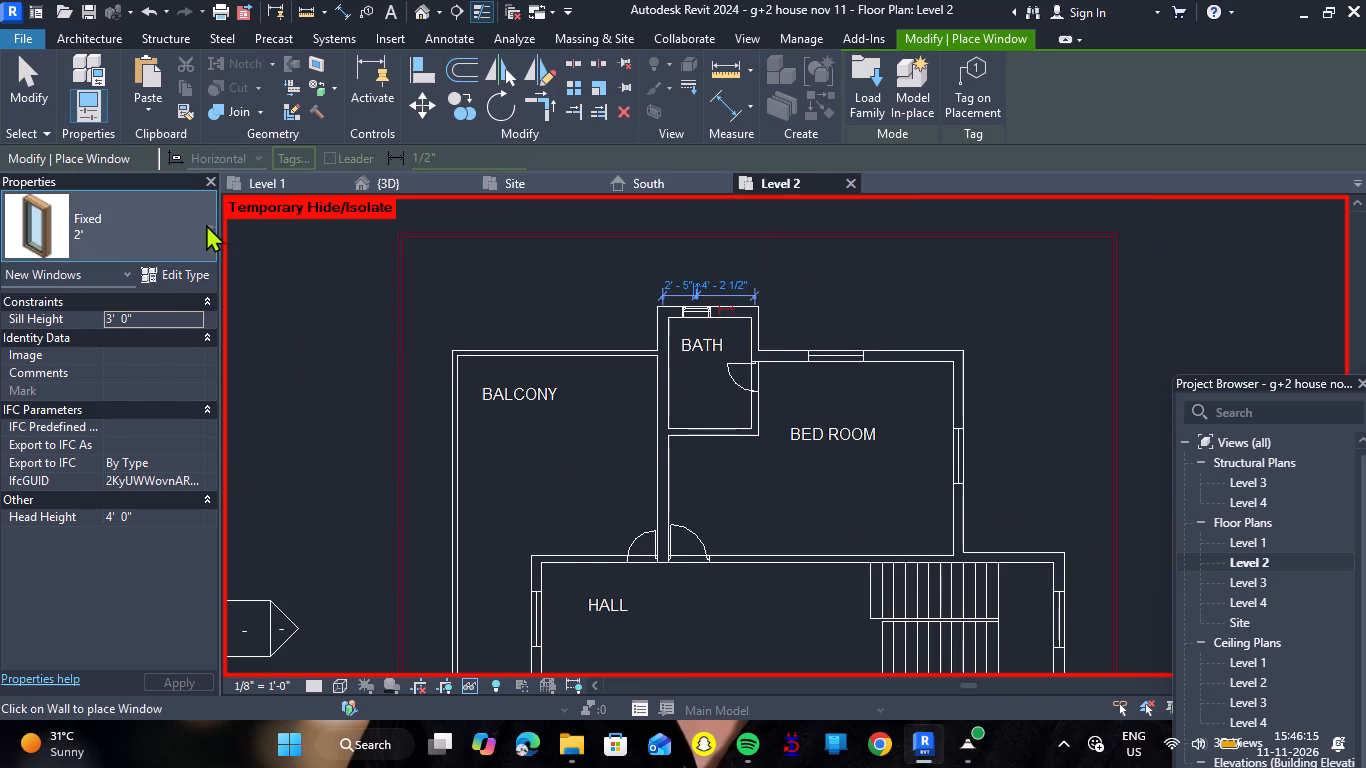
pyautogui.scroll(3, 121, 360)
pyautogui.click(118, 363)
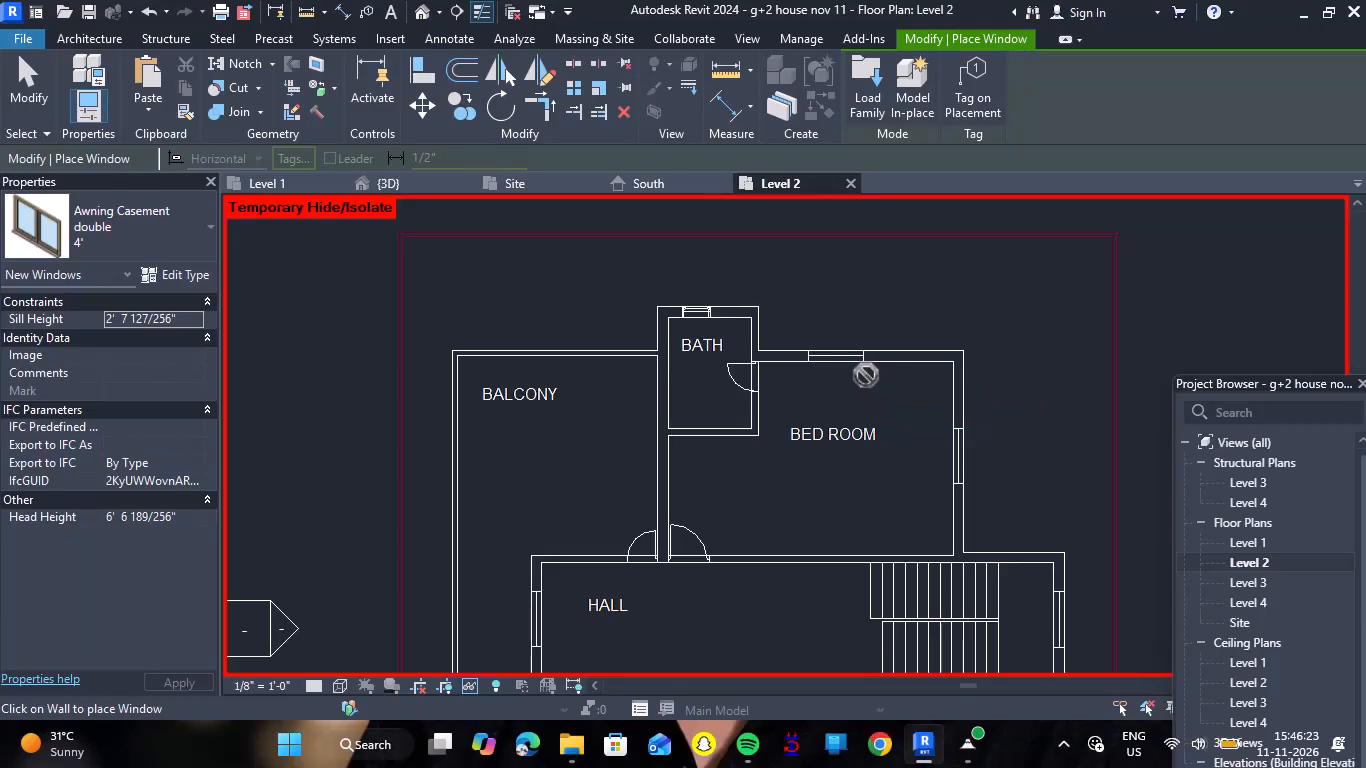
pyautogui.scroll(7, 846, 378)
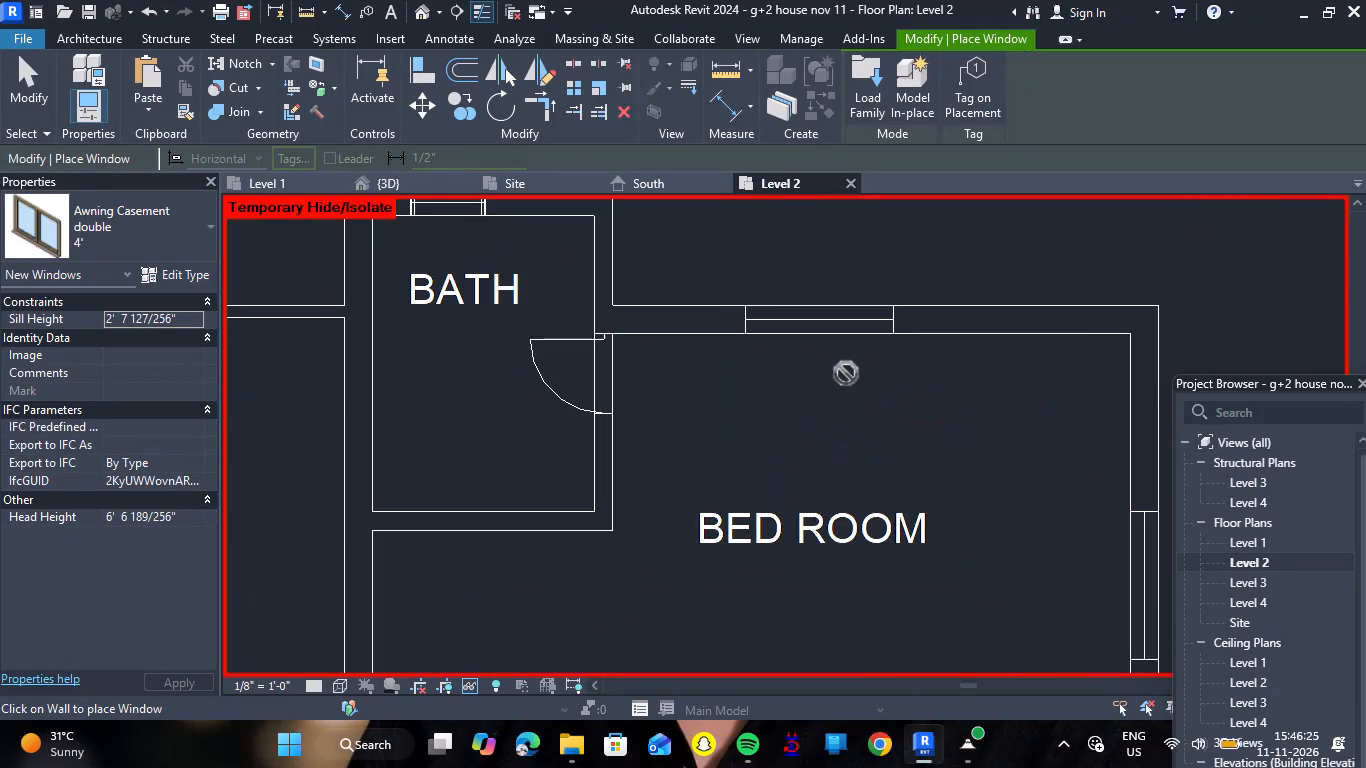
pyautogui.scroll(7, 813, 323)
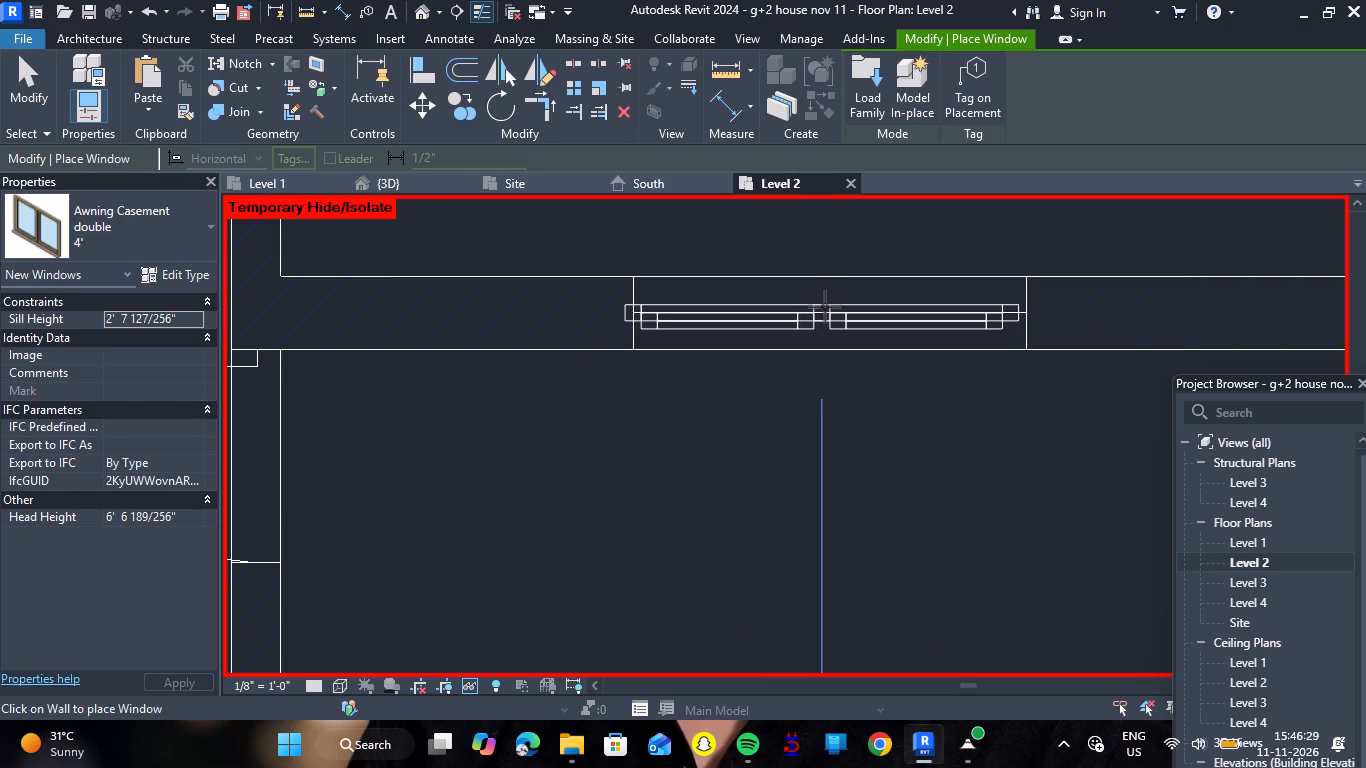
pyautogui.click(825, 307)
# Place an Awning Casement double 4' window in the north bedroom's east wall, about 7'-3" from the north corner.
pyautogui.scroll(-4, 815, 333)
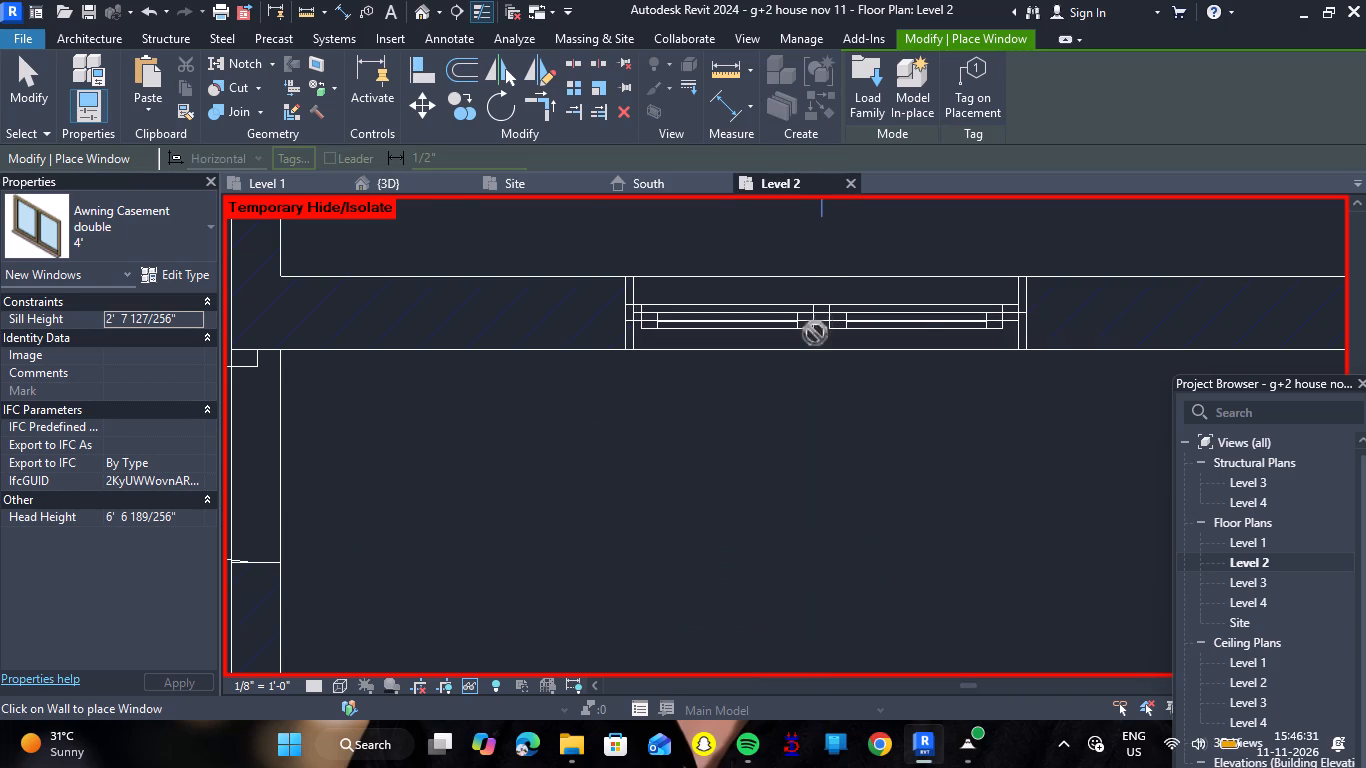
pyautogui.scroll(-3, 815, 333)
pyautogui.scroll(-6, 891, 411)
pyautogui.scroll(4, 1001, 495)
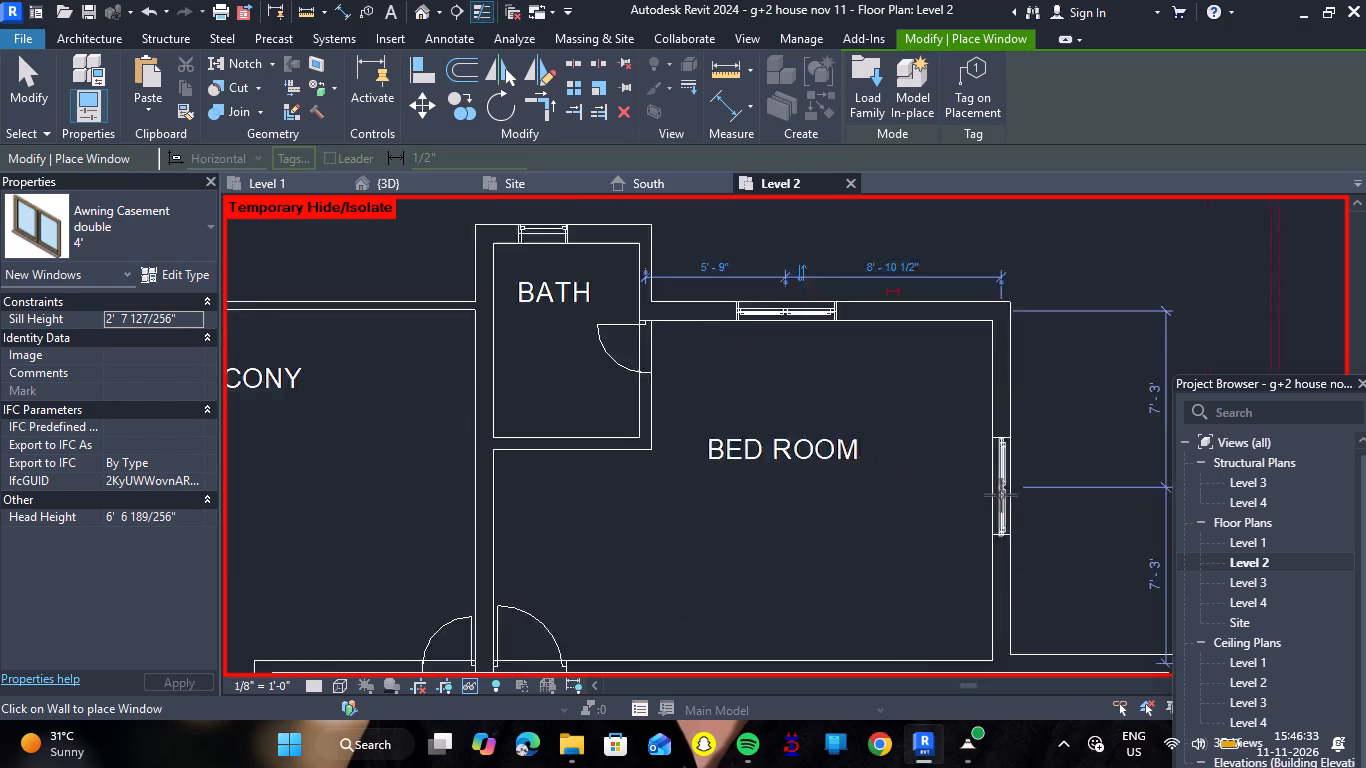
pyautogui.scroll(8, 1001, 495)
pyautogui.click(995, 474)
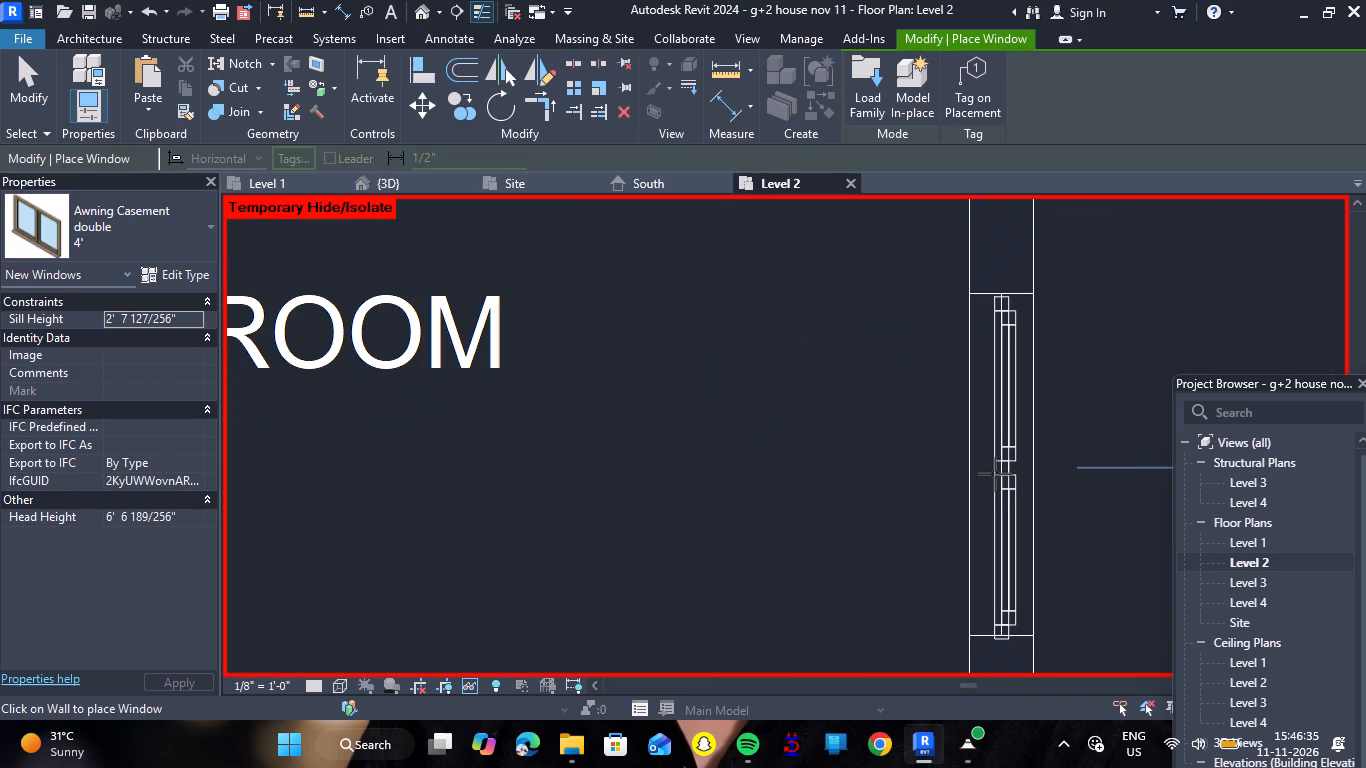
# Place an Awning Casement double 4' window in the hall's west wall, about 4'-3" from the hall's north wall.
pyautogui.scroll(-18, 994, 468)
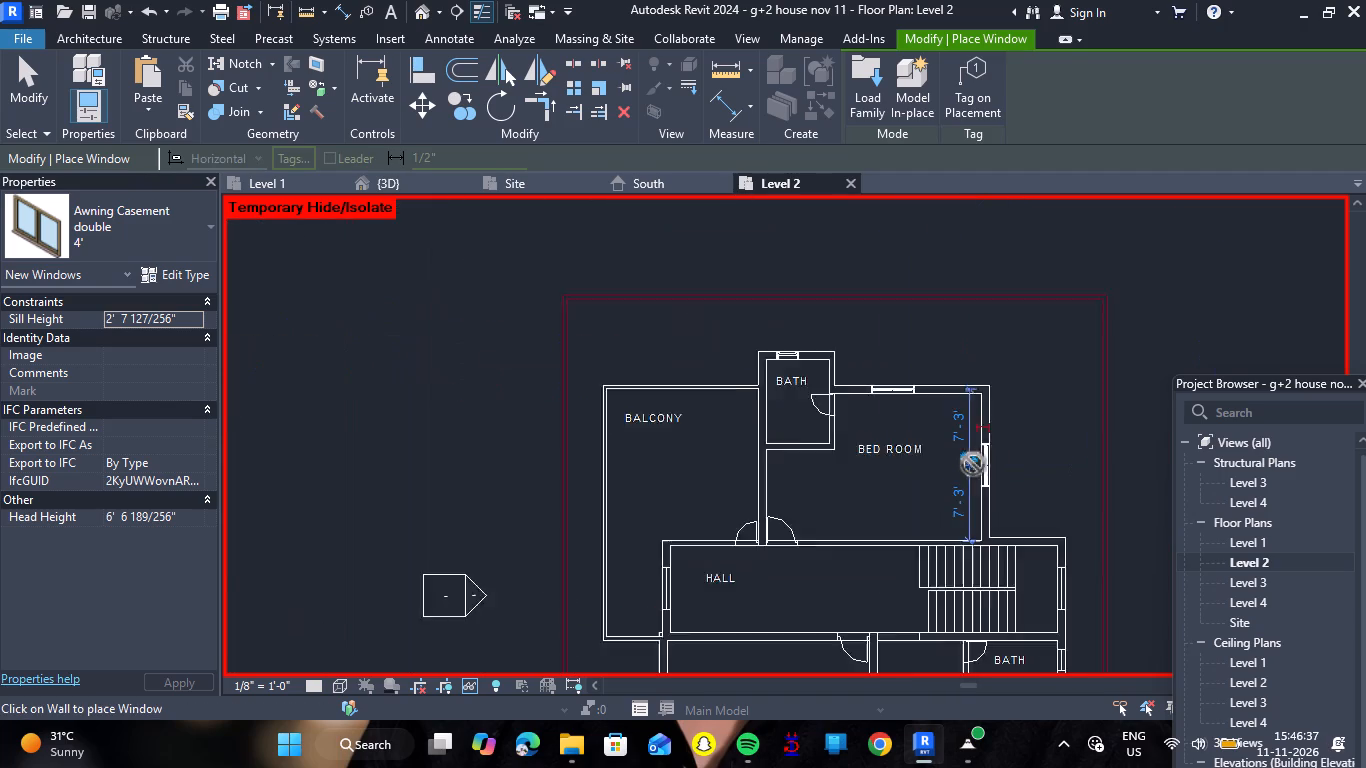
pyautogui.scroll(11, 771, 545)
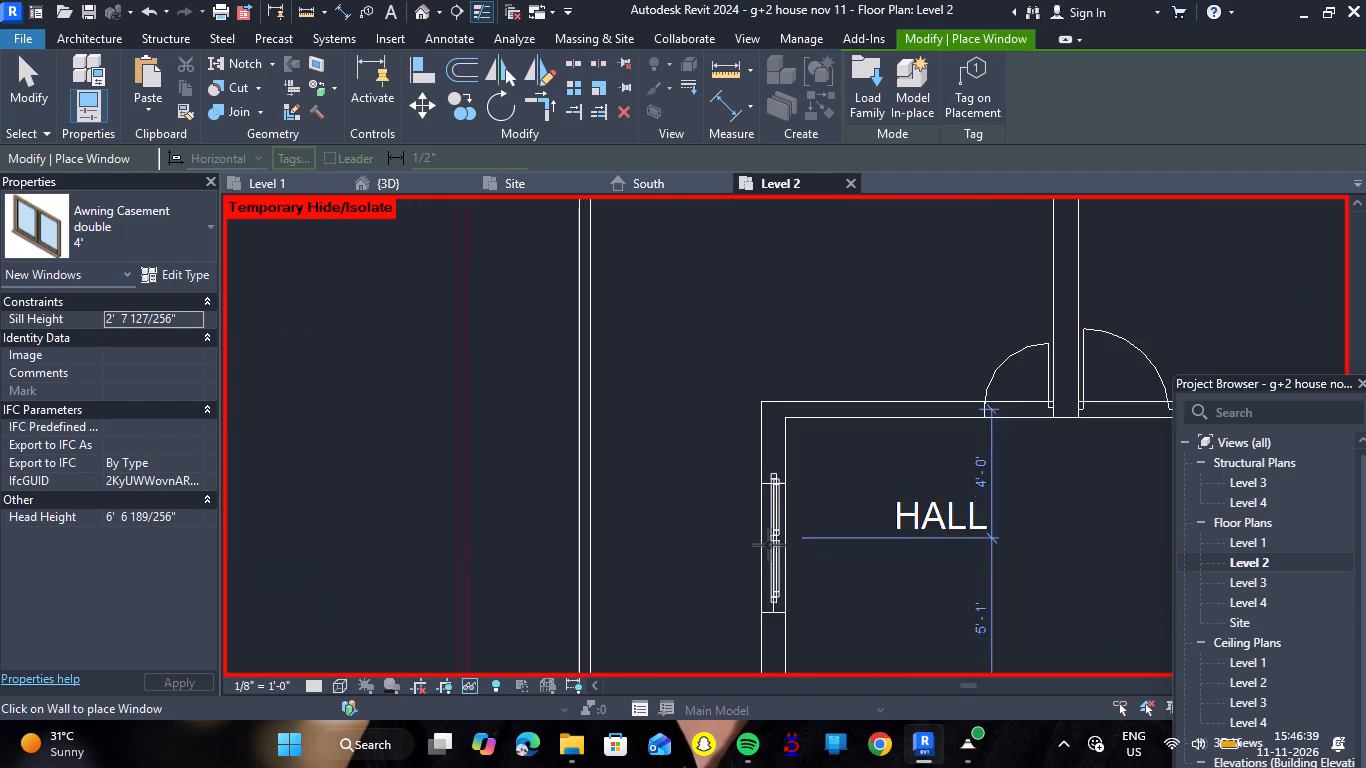
pyautogui.scroll(4, 769, 545)
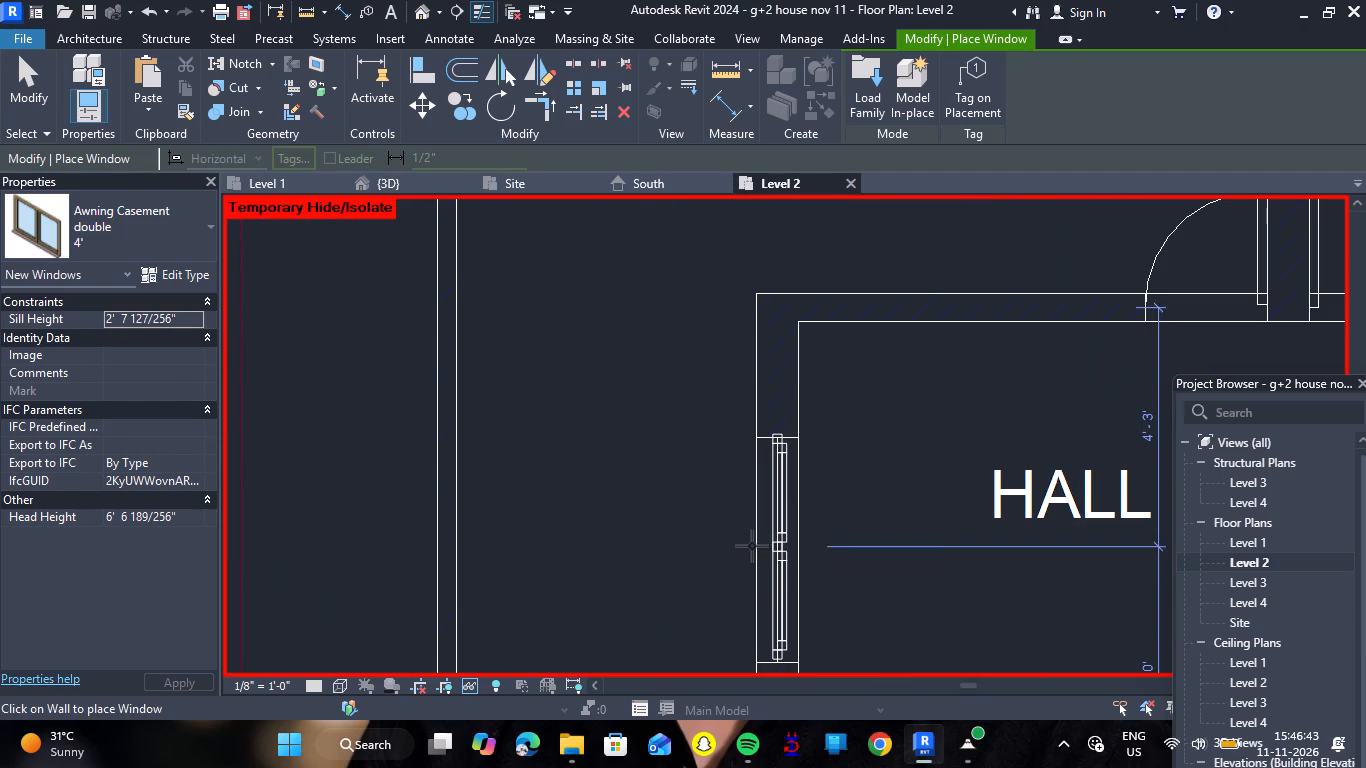
pyautogui.click(797, 549)
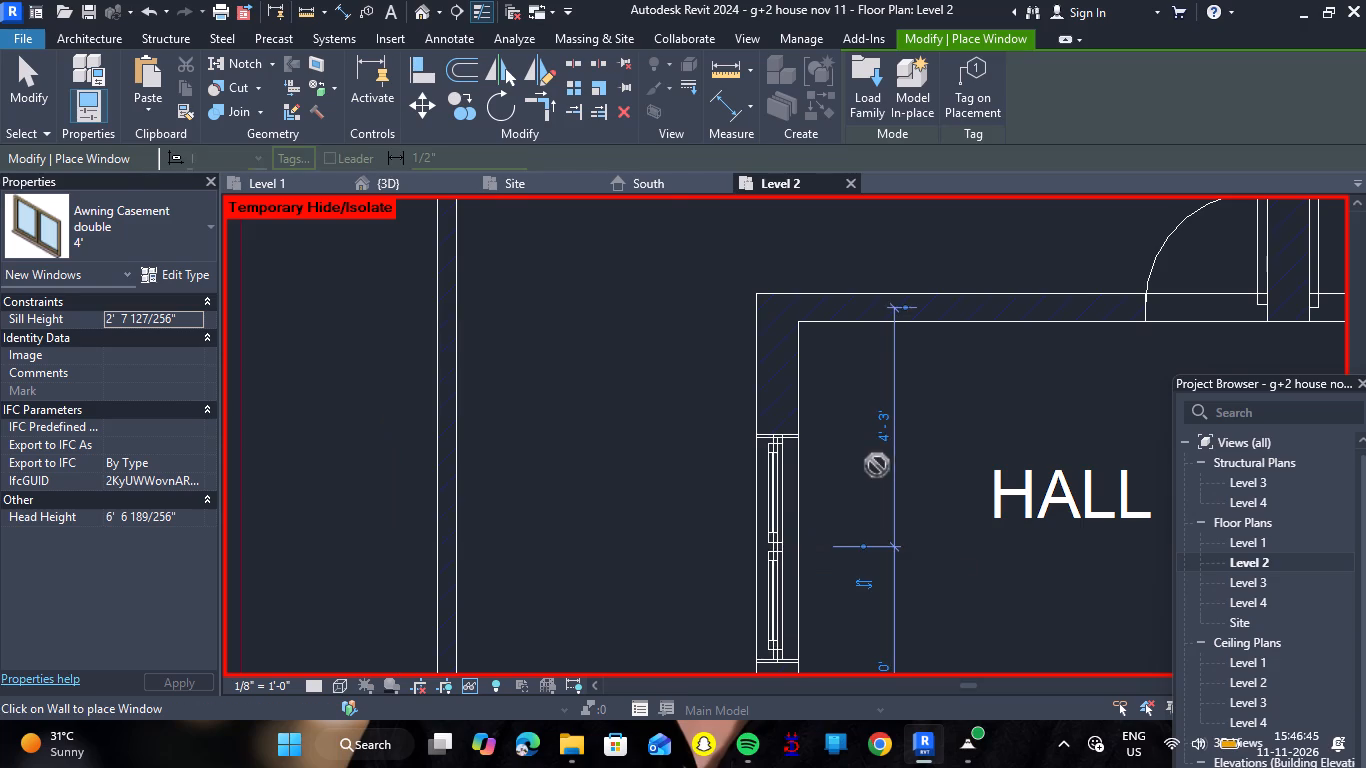
# Place two Awning Casement double 4' windows in the southwest bedroom's west wall, about 5'-7 1/2" apart, at the plan openings.
pyautogui.scroll(-18, 880, 465)
pyautogui.scroll(3, 900, 522)
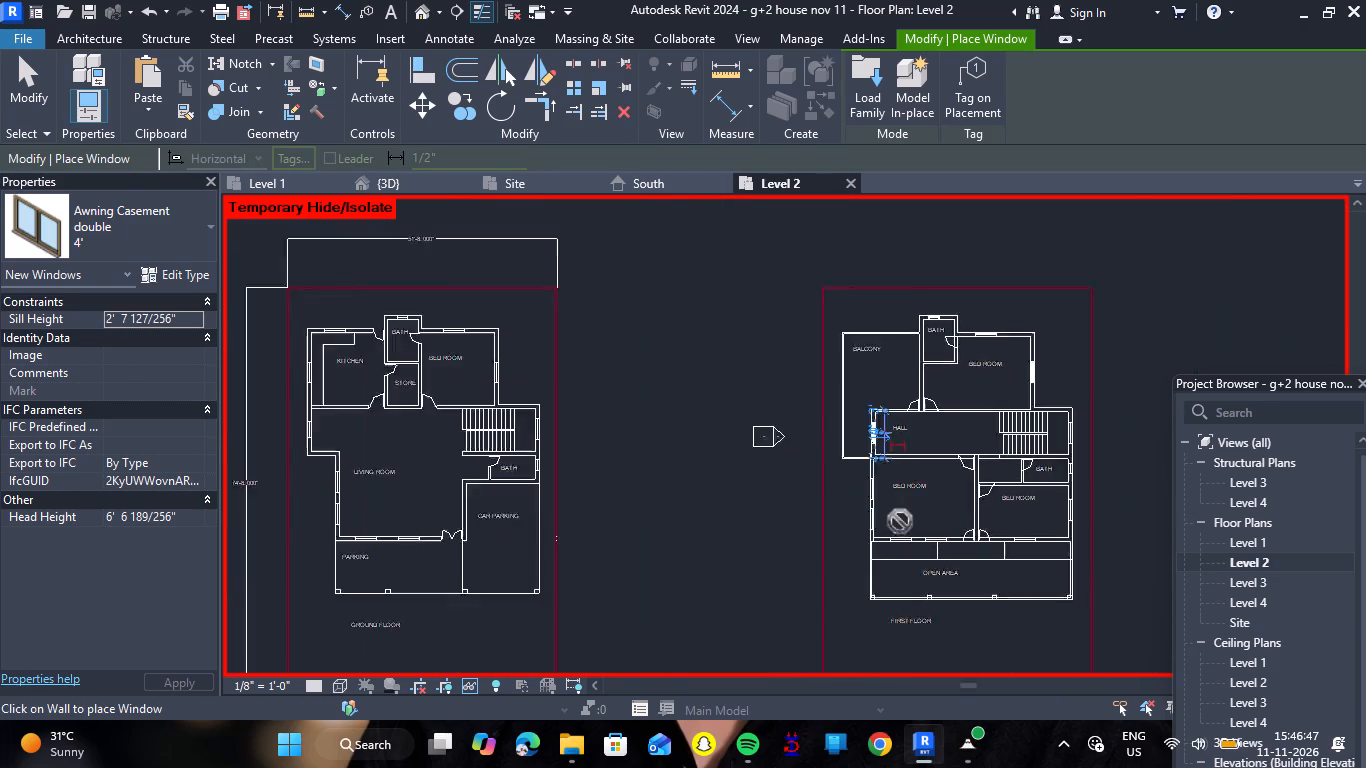
pyautogui.scroll(4, 900, 521)
pyautogui.scroll(7, 820, 471)
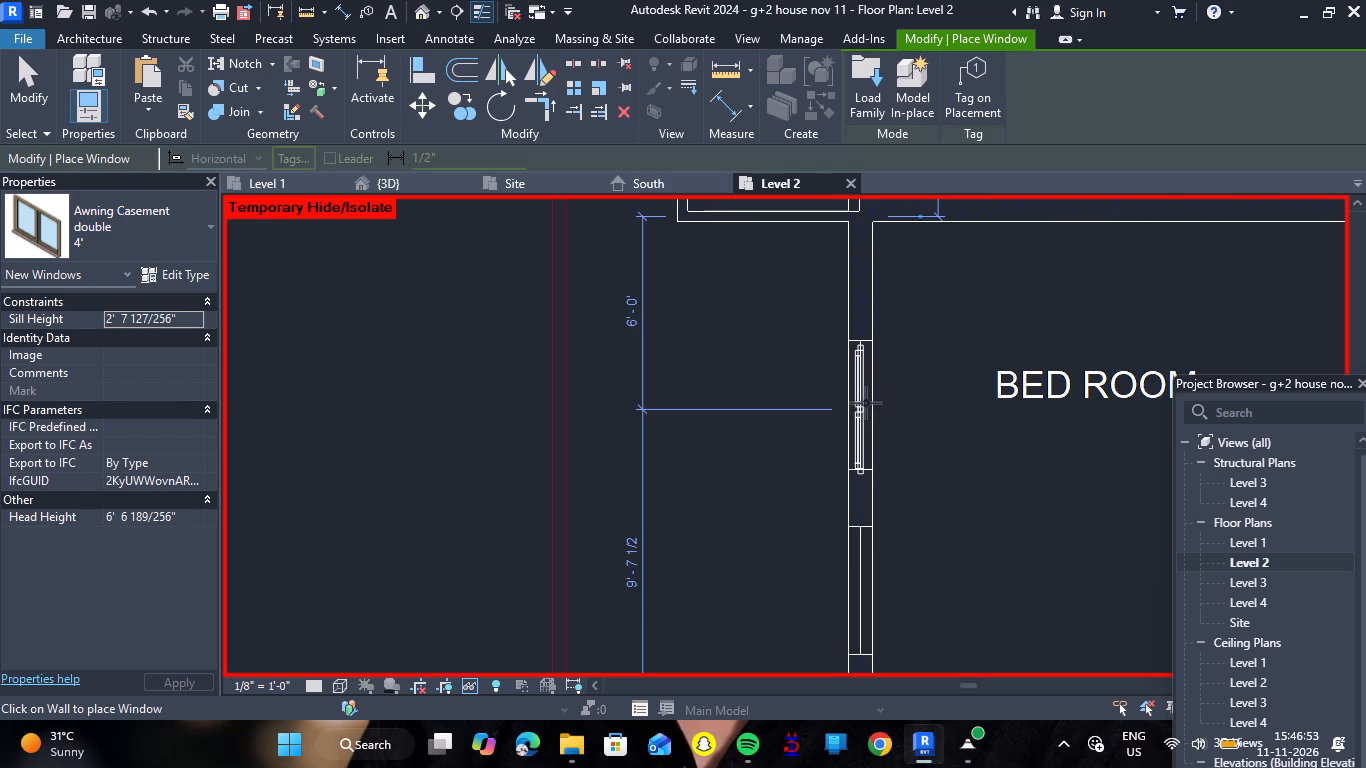
pyautogui.click(866, 403)
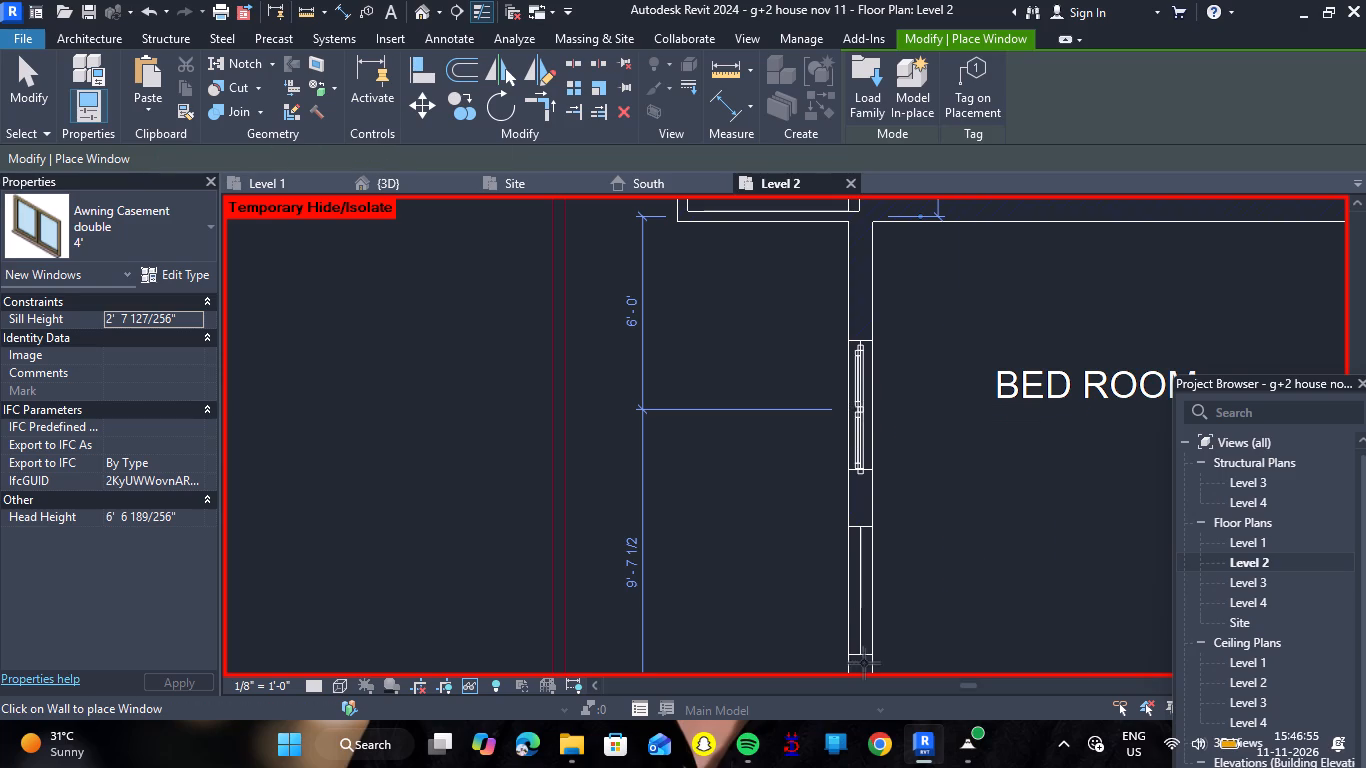
pyautogui.click(864, 587)
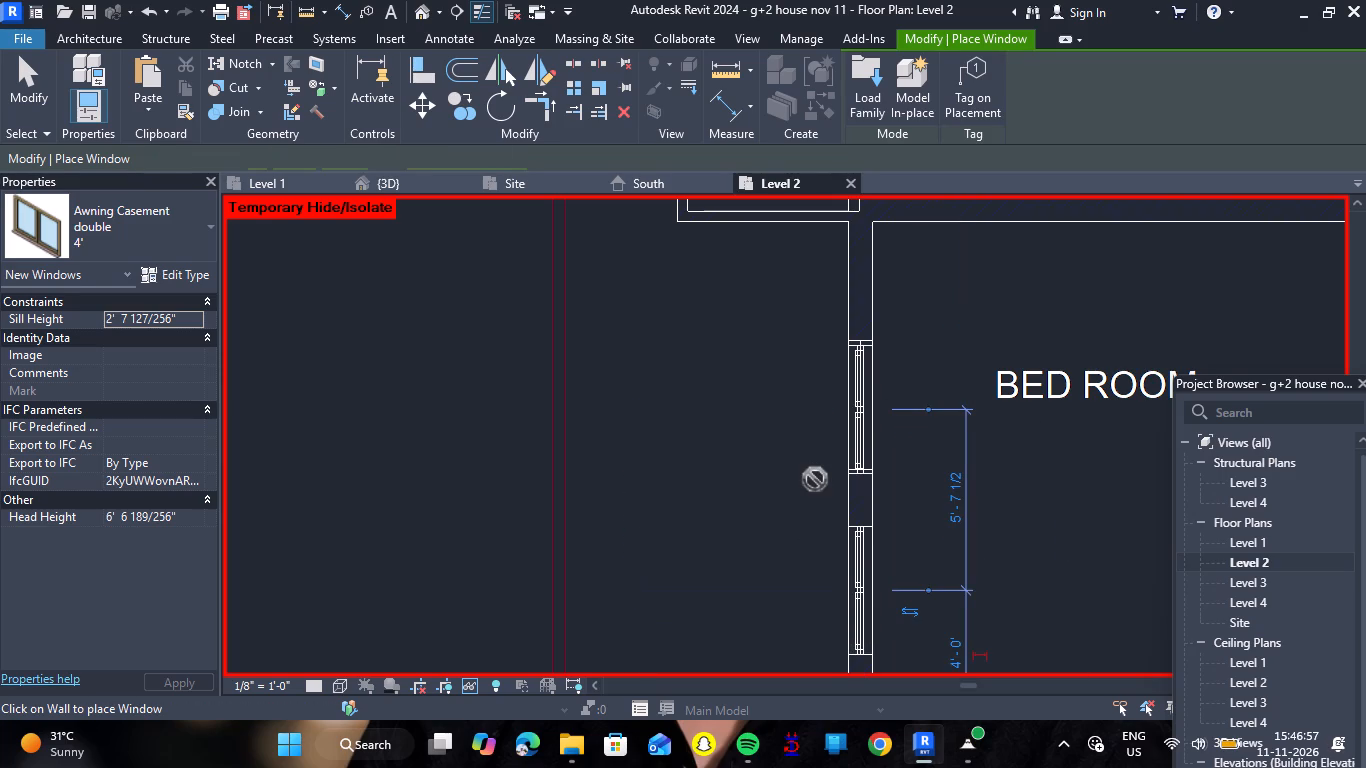
# Place two Awning Casement double 4' windows at the plan openings in the southwest bedroom's wall facing the open area, the first about 5'-7" from the west wall.
pyautogui.scroll(-9, 801, 486)
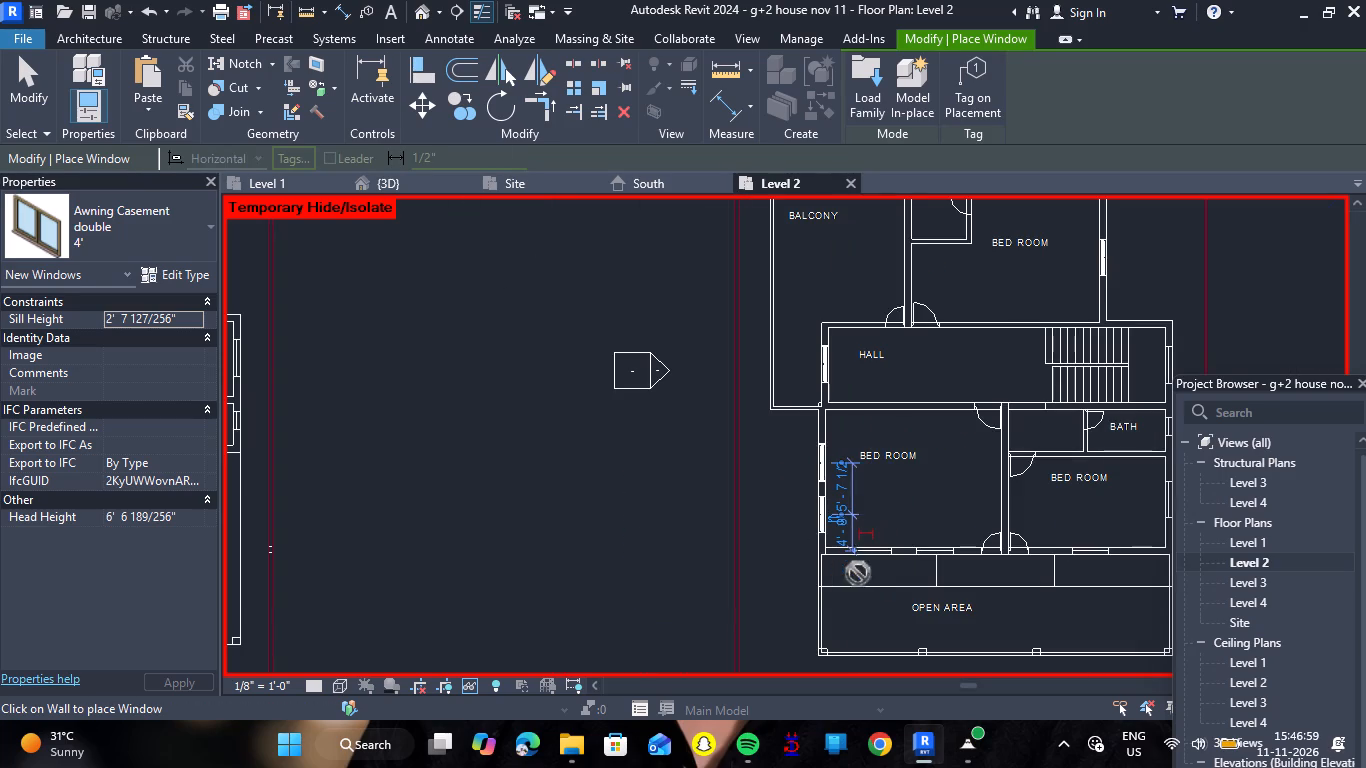
pyautogui.scroll(16, 868, 562)
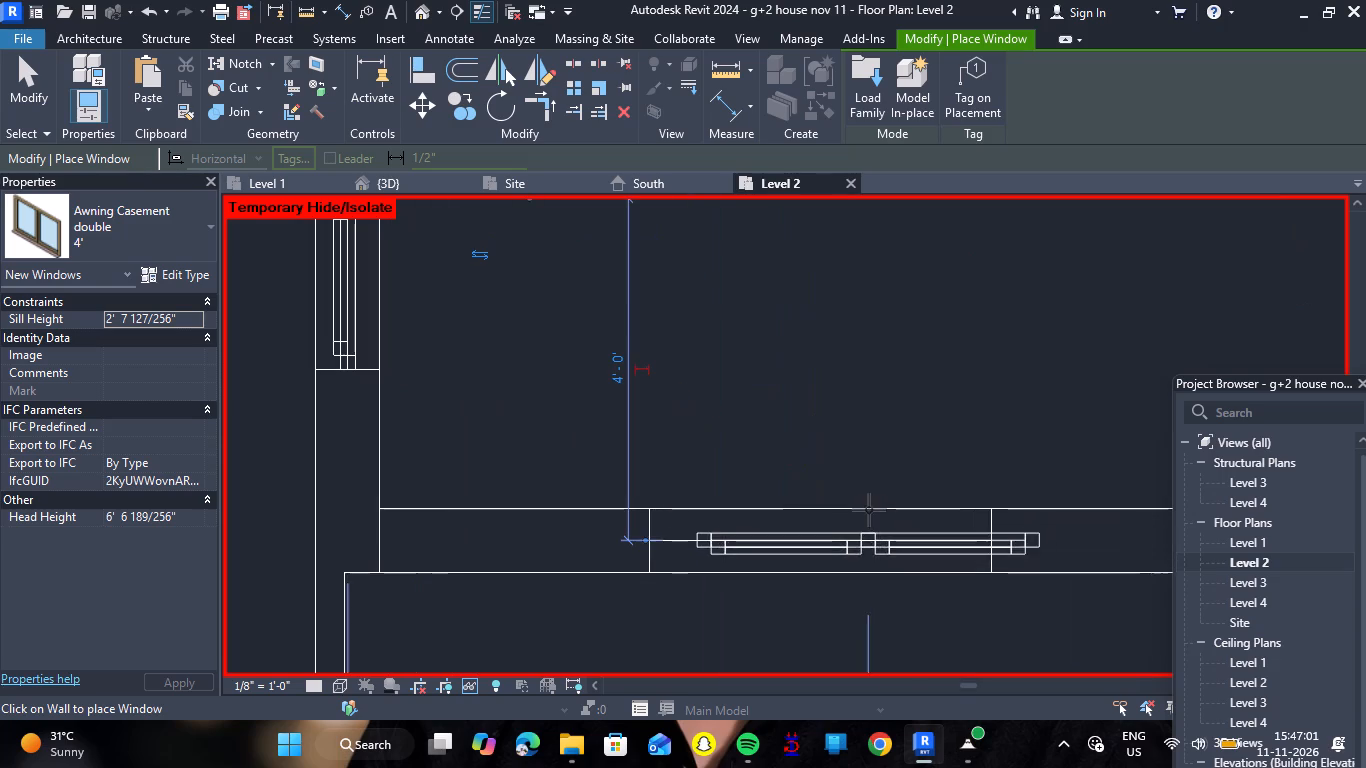
pyautogui.click(827, 517)
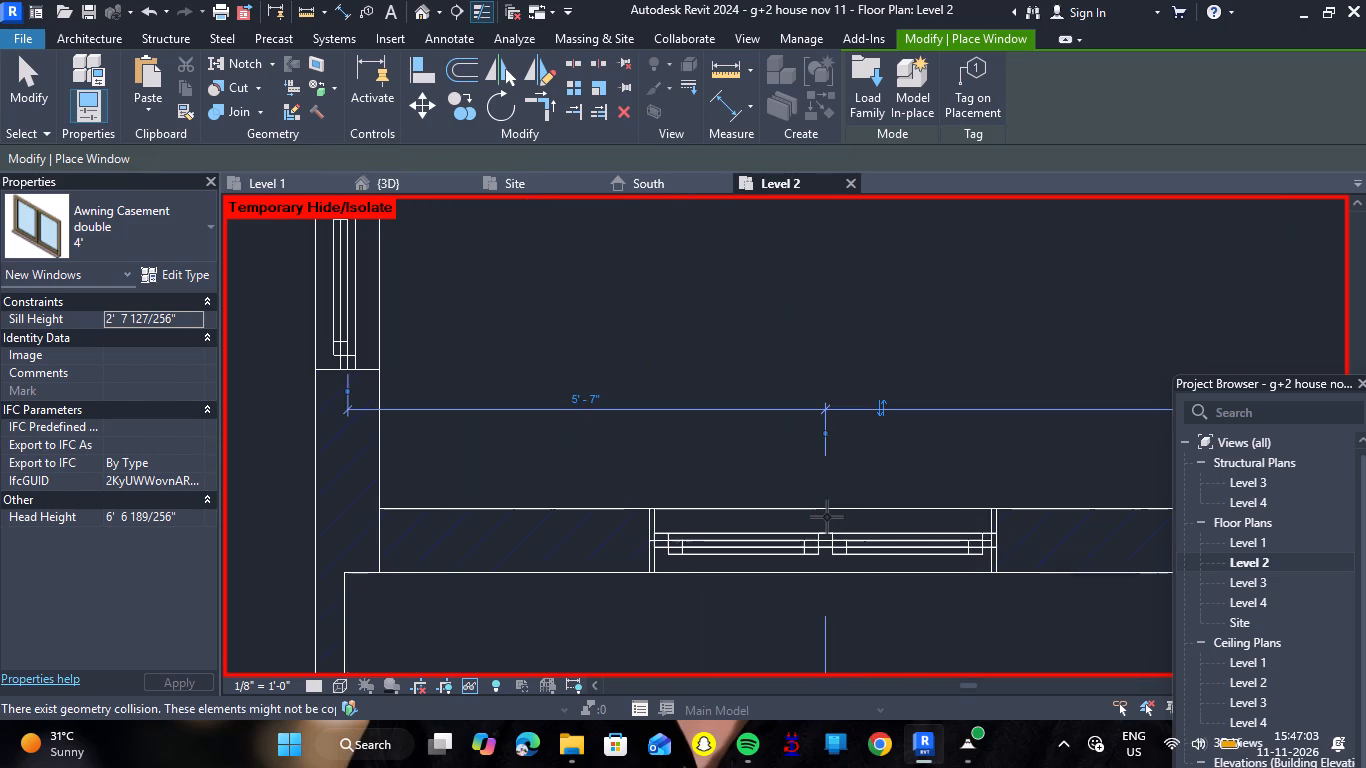
pyautogui.scroll(-6, 827, 517)
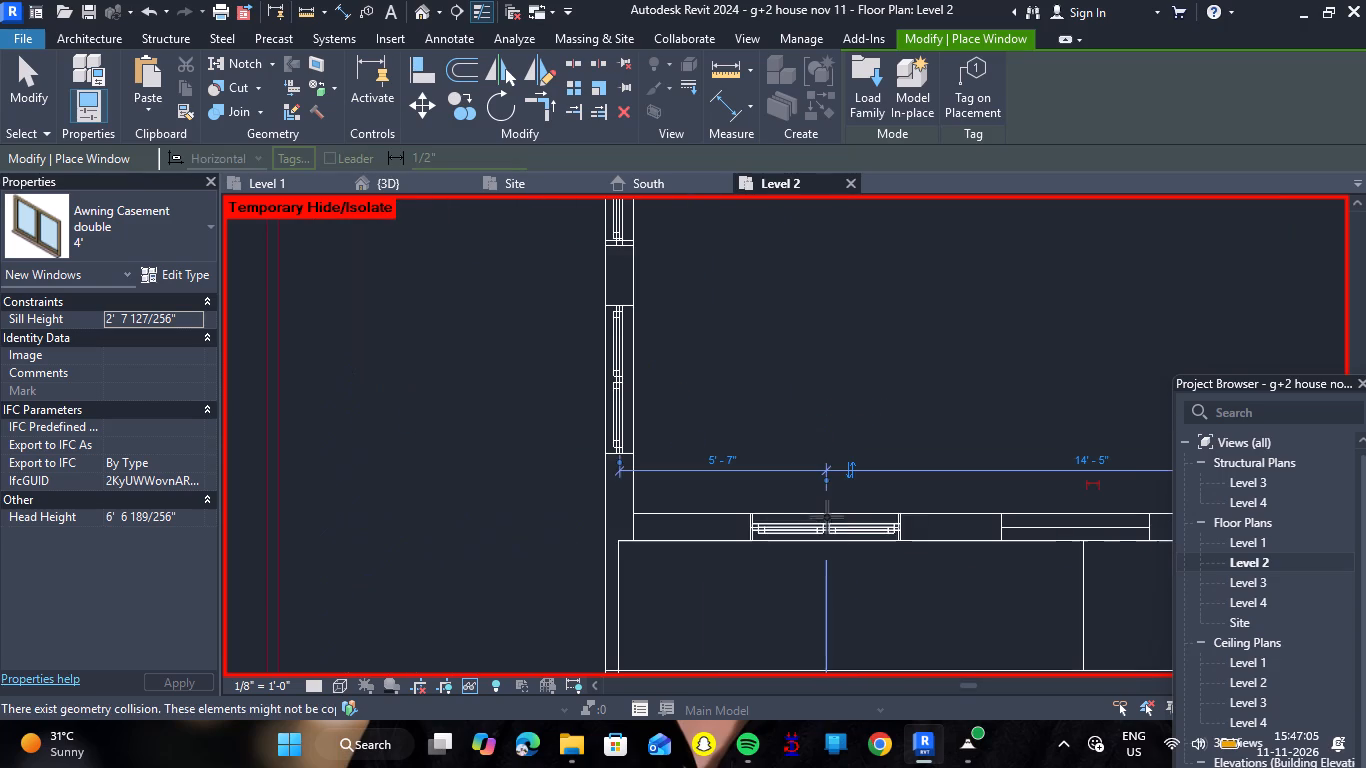
pyautogui.scroll(6, 1097, 551)
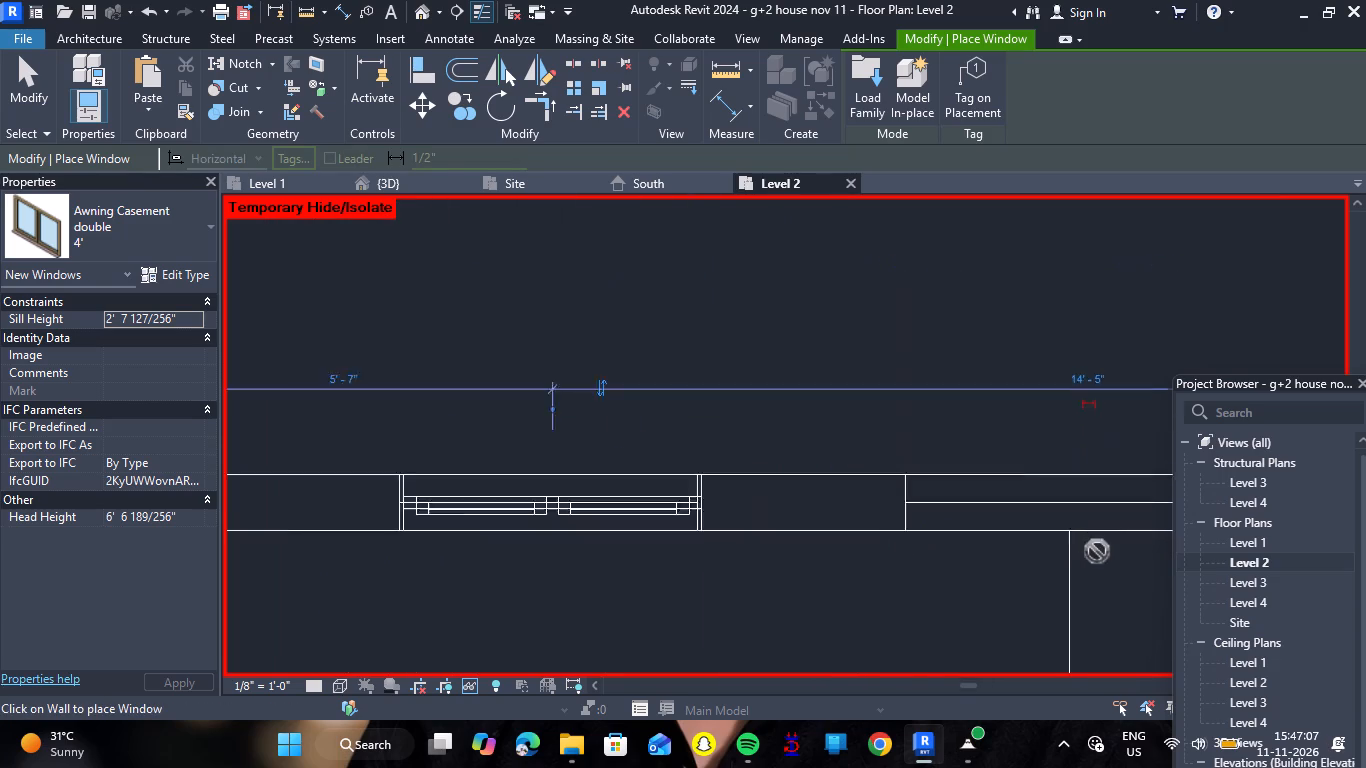
pyautogui.scroll(1, 1097, 551)
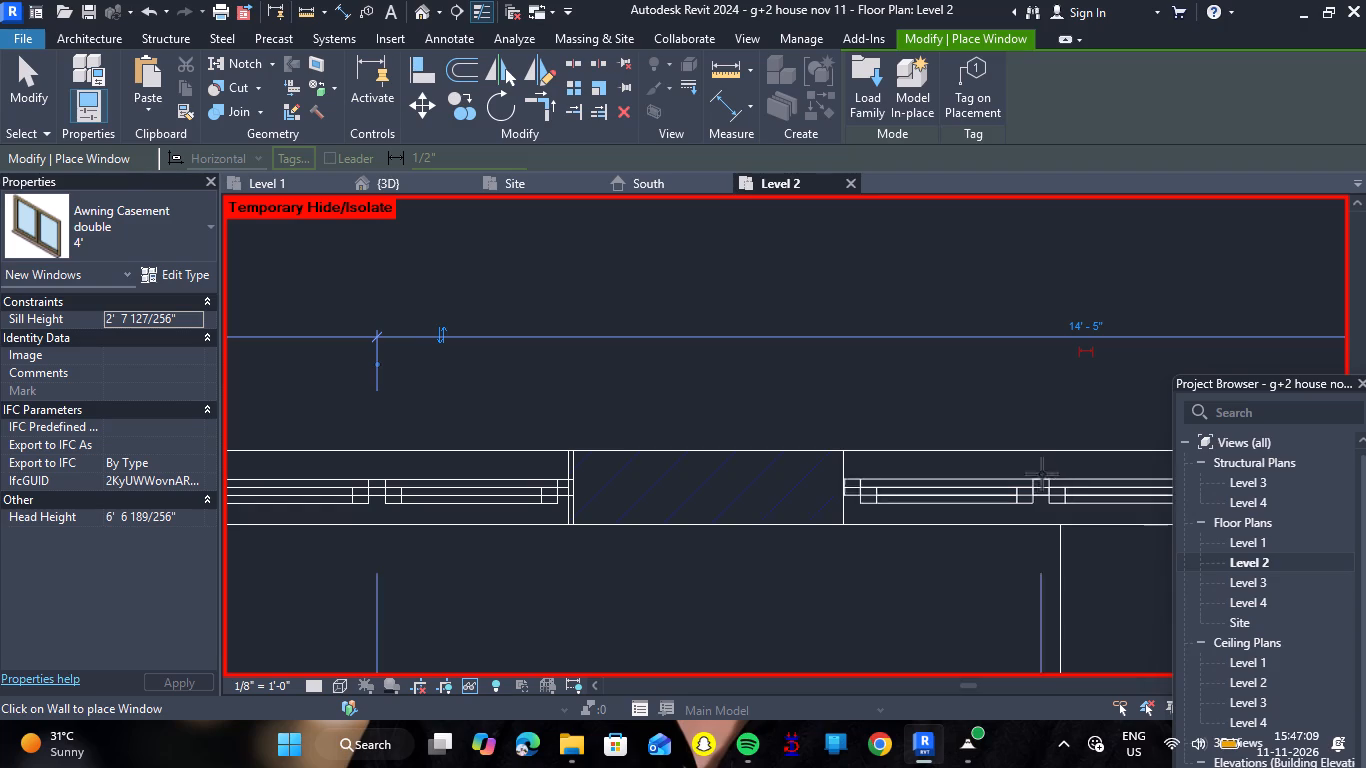
pyautogui.click(1042, 447)
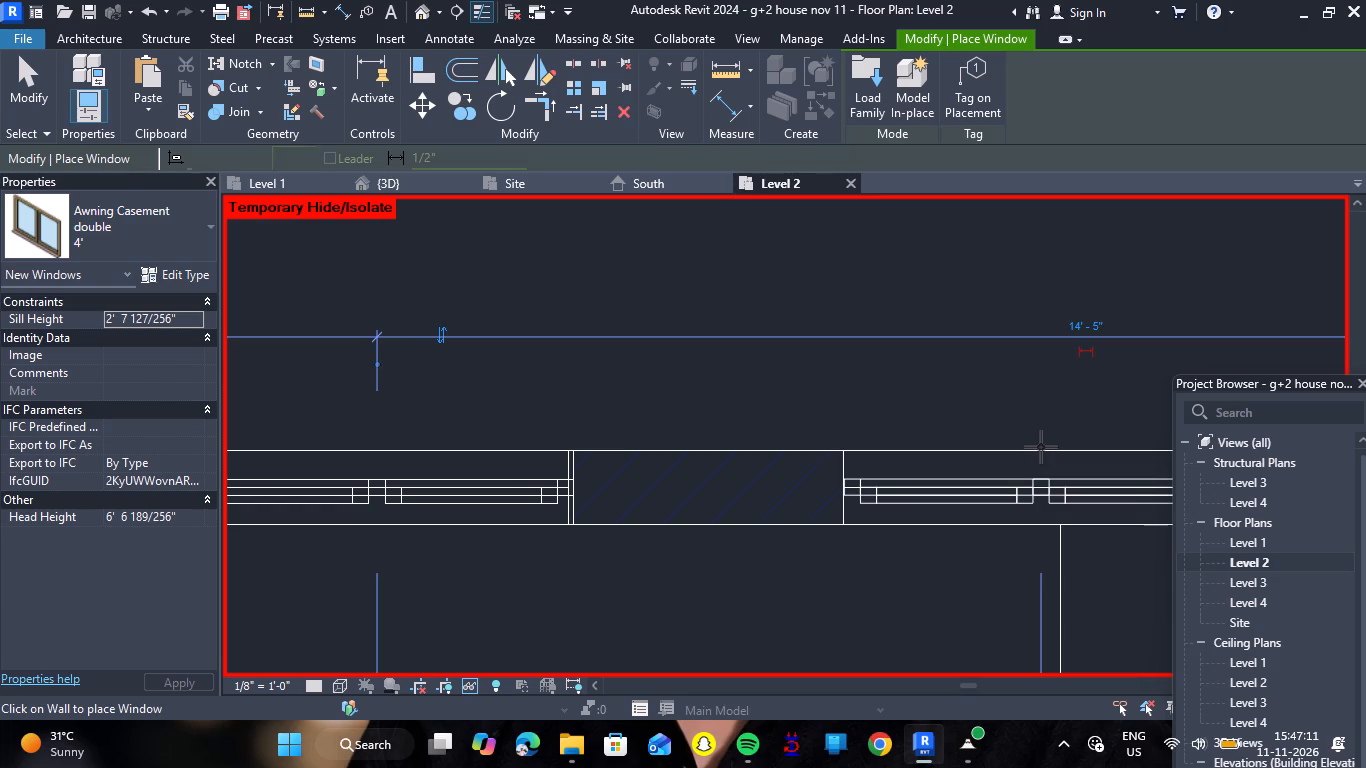
# Place an Awning Casement double 4' window in the southeast bedroom's wall facing the open area, about 8'-8" from the east wall.
pyautogui.scroll(-12, 767, 435)
pyautogui.scroll(-5, 972, 440)
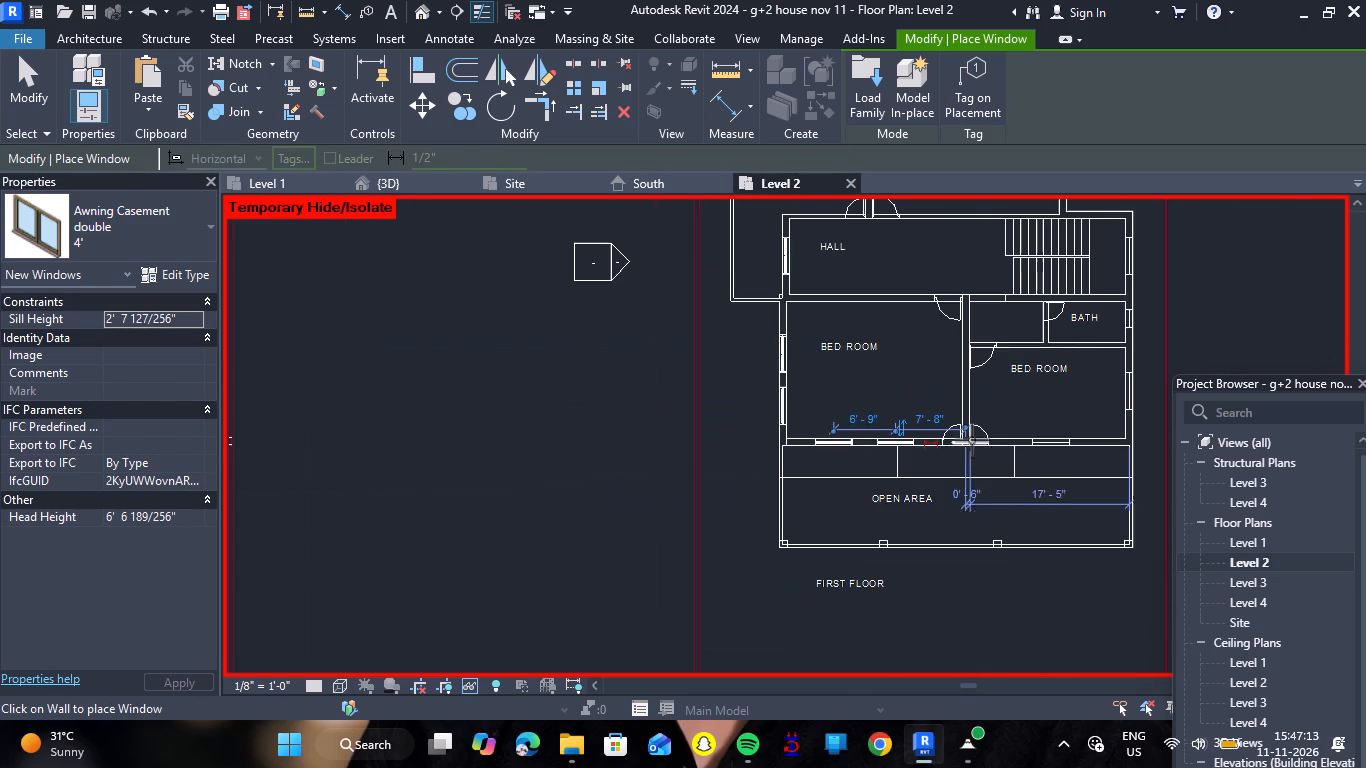
pyautogui.scroll(8, 1092, 433)
pyautogui.scroll(6, 940, 449)
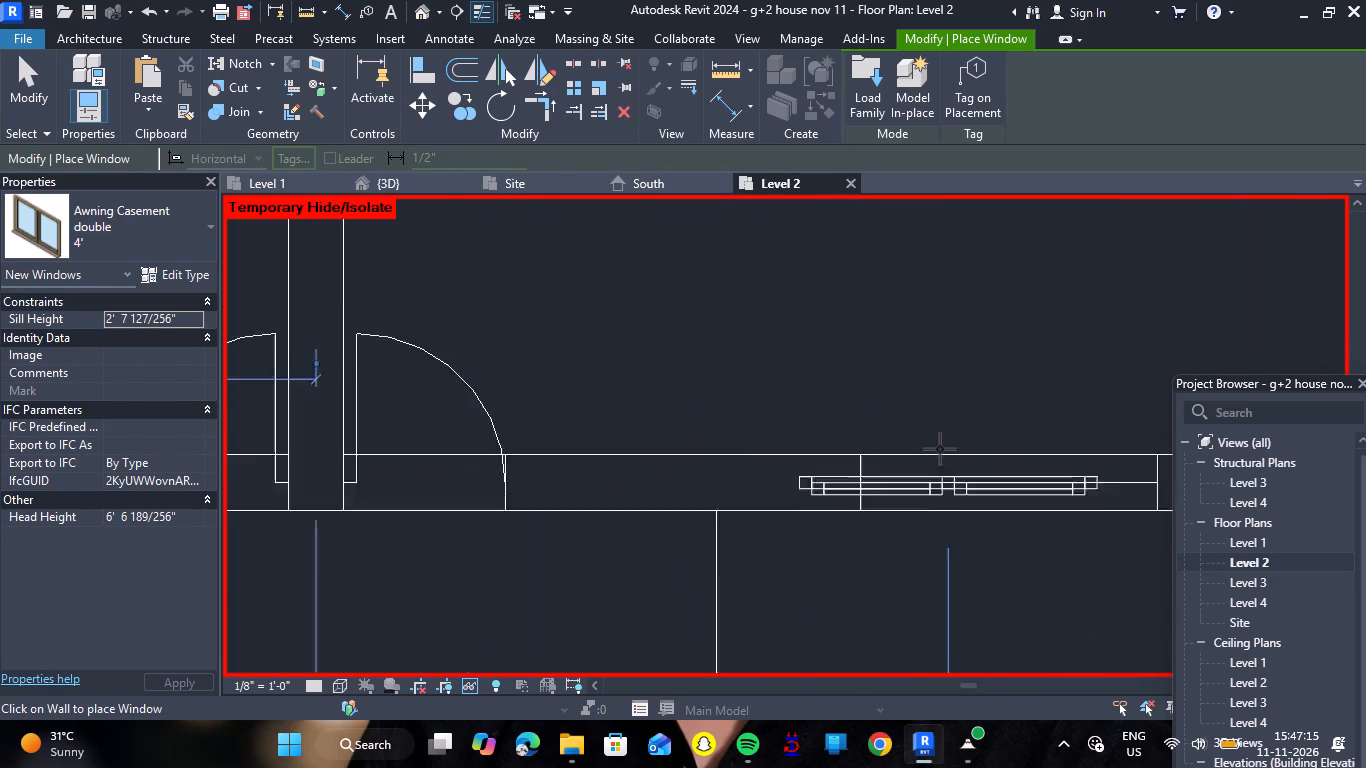
pyautogui.scroll(2, 940, 449)
pyautogui.click(1016, 455)
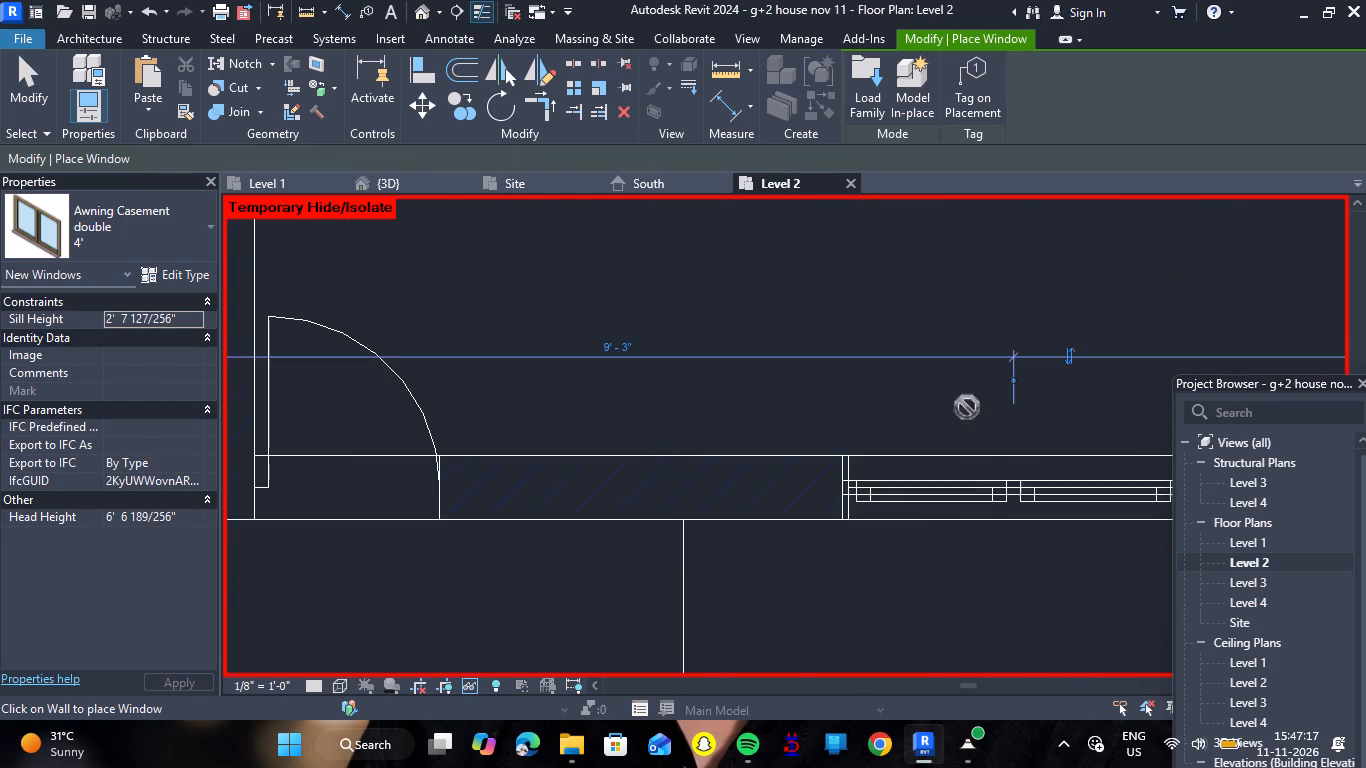
# Place an Awning Casement double 4' window in the southeast bedroom's east wall, about 5'-8 1/2" from its south wall.
pyautogui.scroll(-7, 966, 407)
pyautogui.scroll(-6, 803, 444)
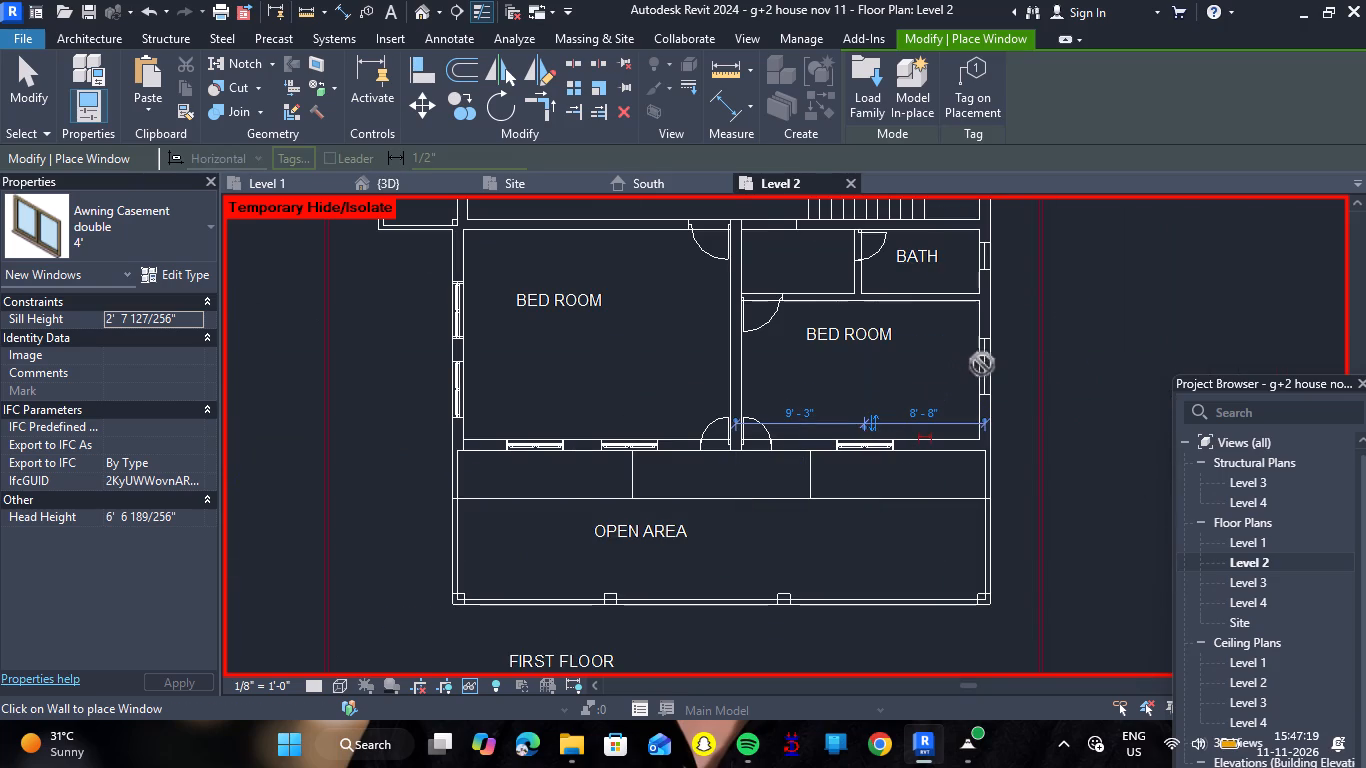
pyautogui.scroll(11, 982, 364)
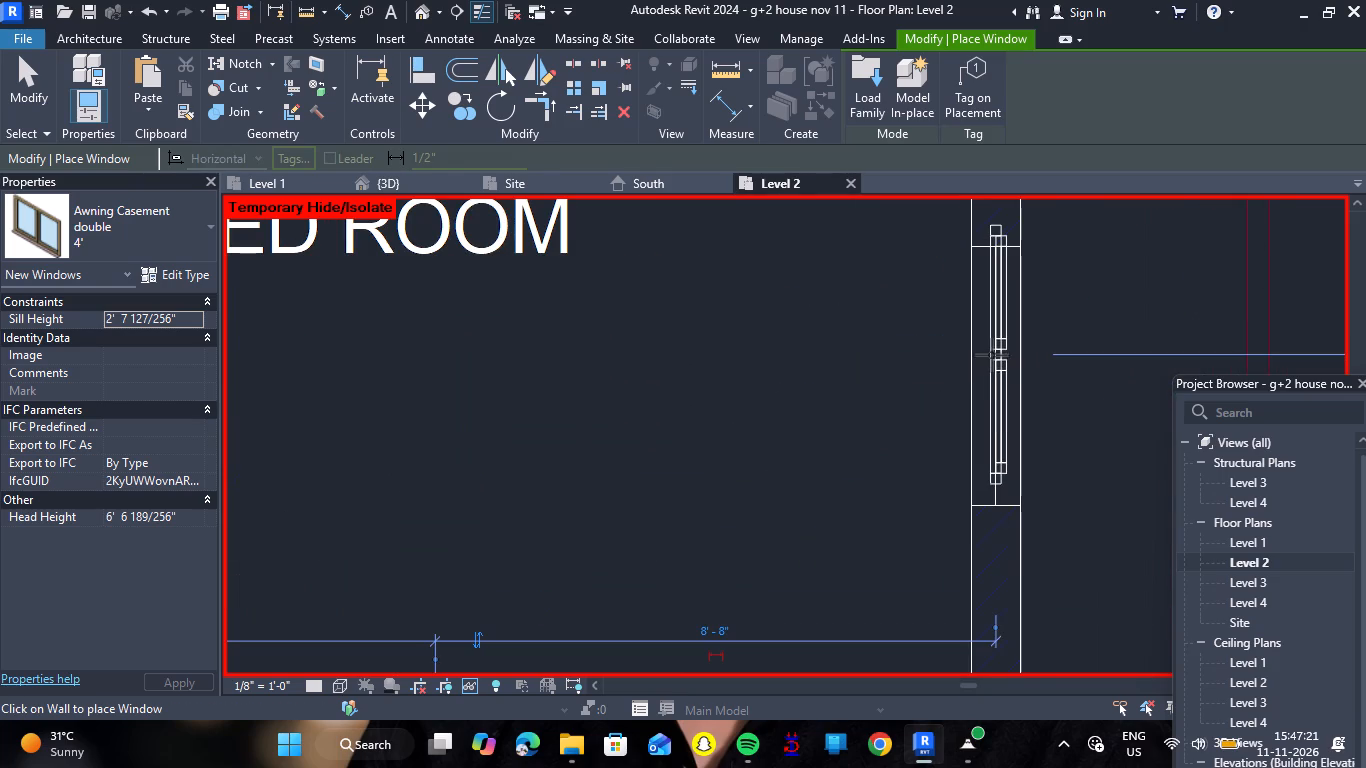
pyautogui.click(990, 372)
# Place an Awning Casement double 4' window in the east wall beside the staircase, about 4'-6" from the hall's north wall.
pyautogui.scroll(-2, 971, 428)
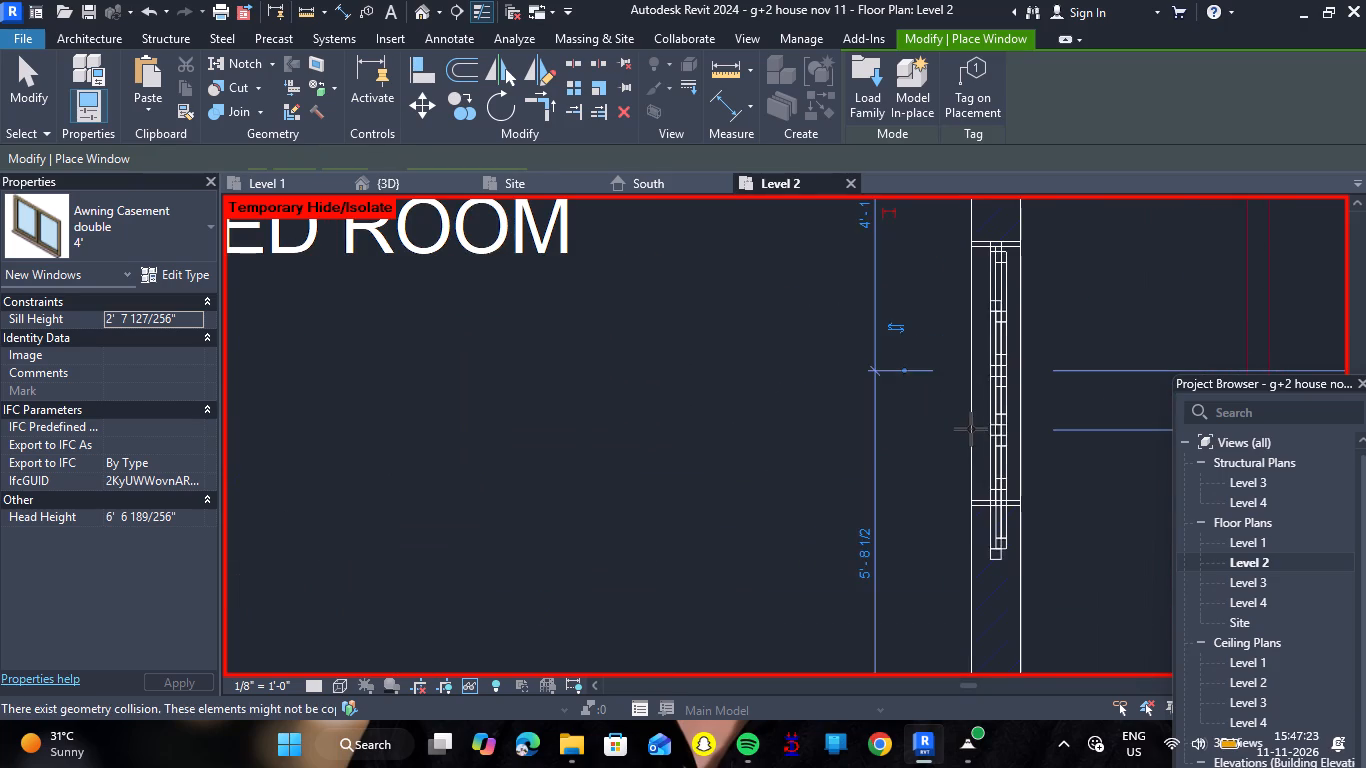
pyautogui.scroll(-14, 971, 429)
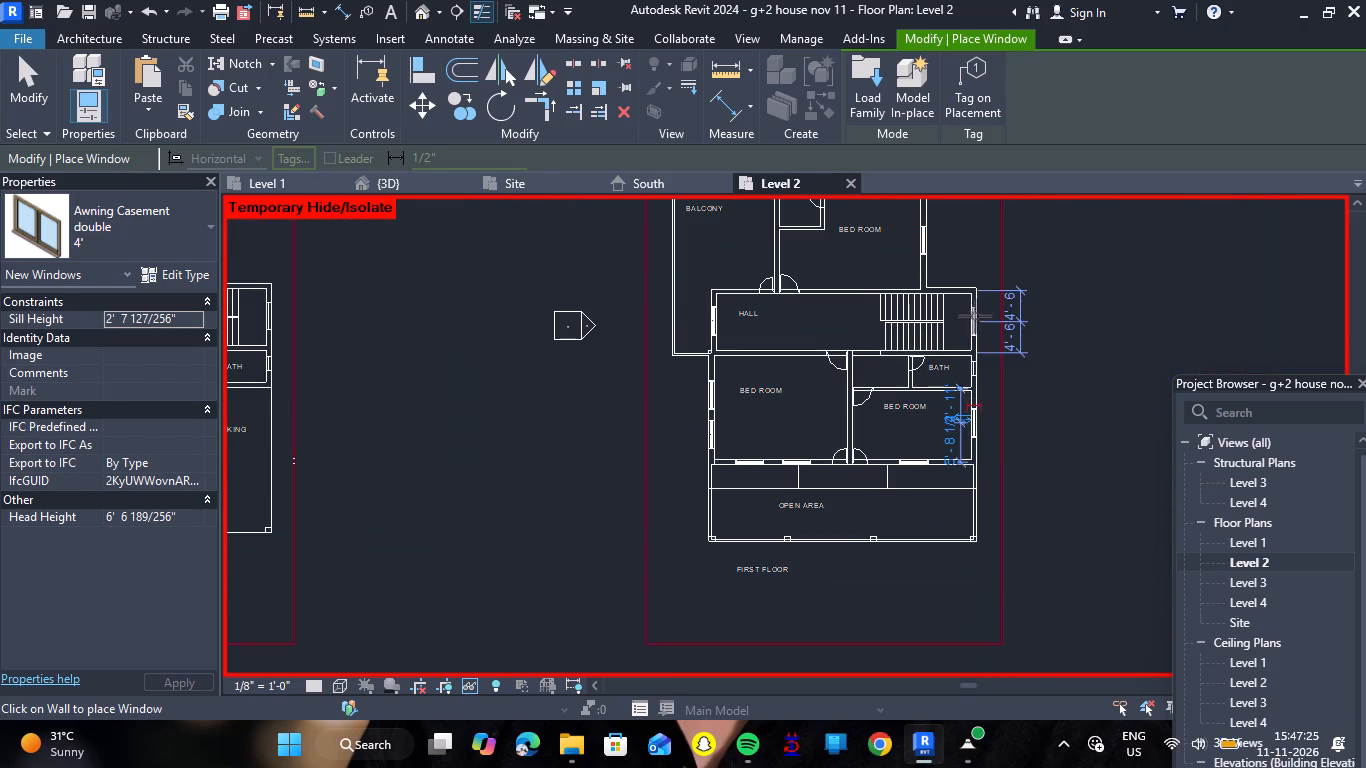
pyautogui.scroll(5, 976, 314)
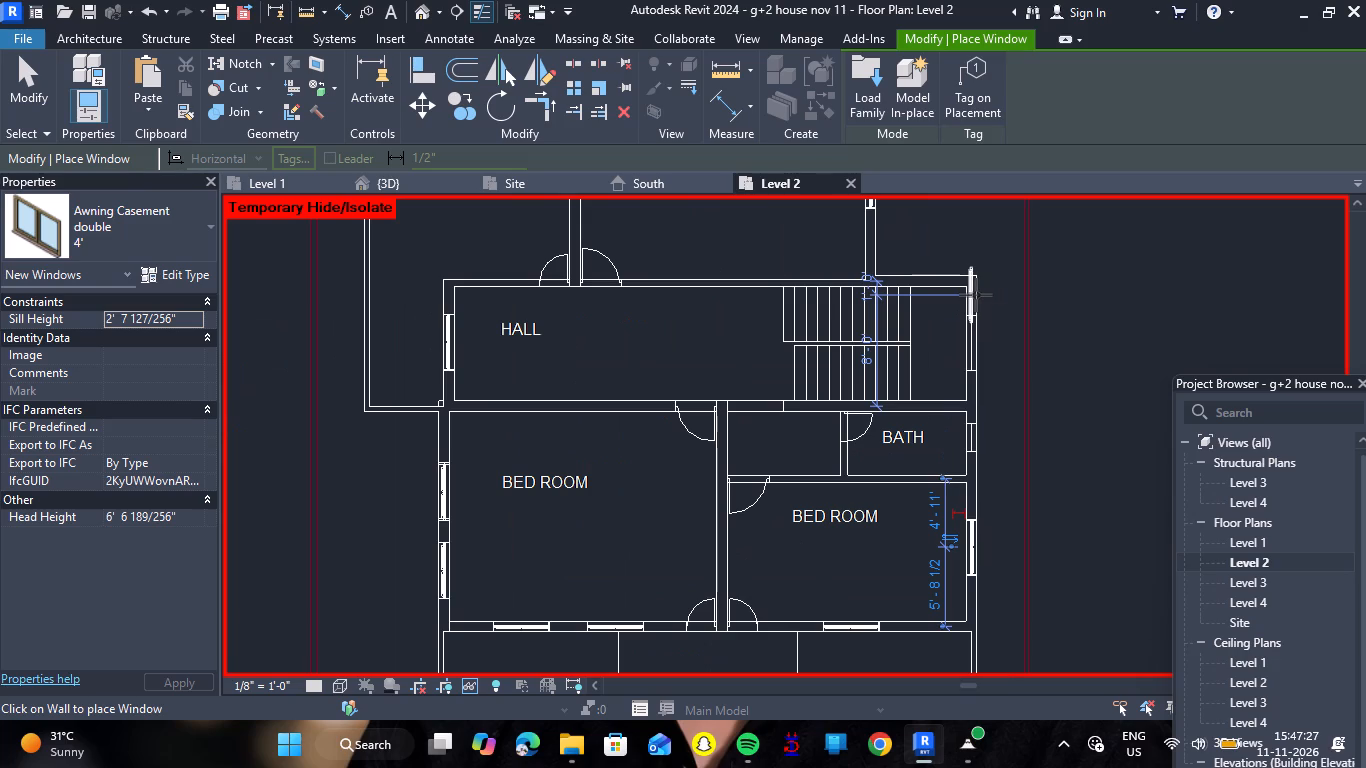
pyautogui.scroll(7, 973, 295)
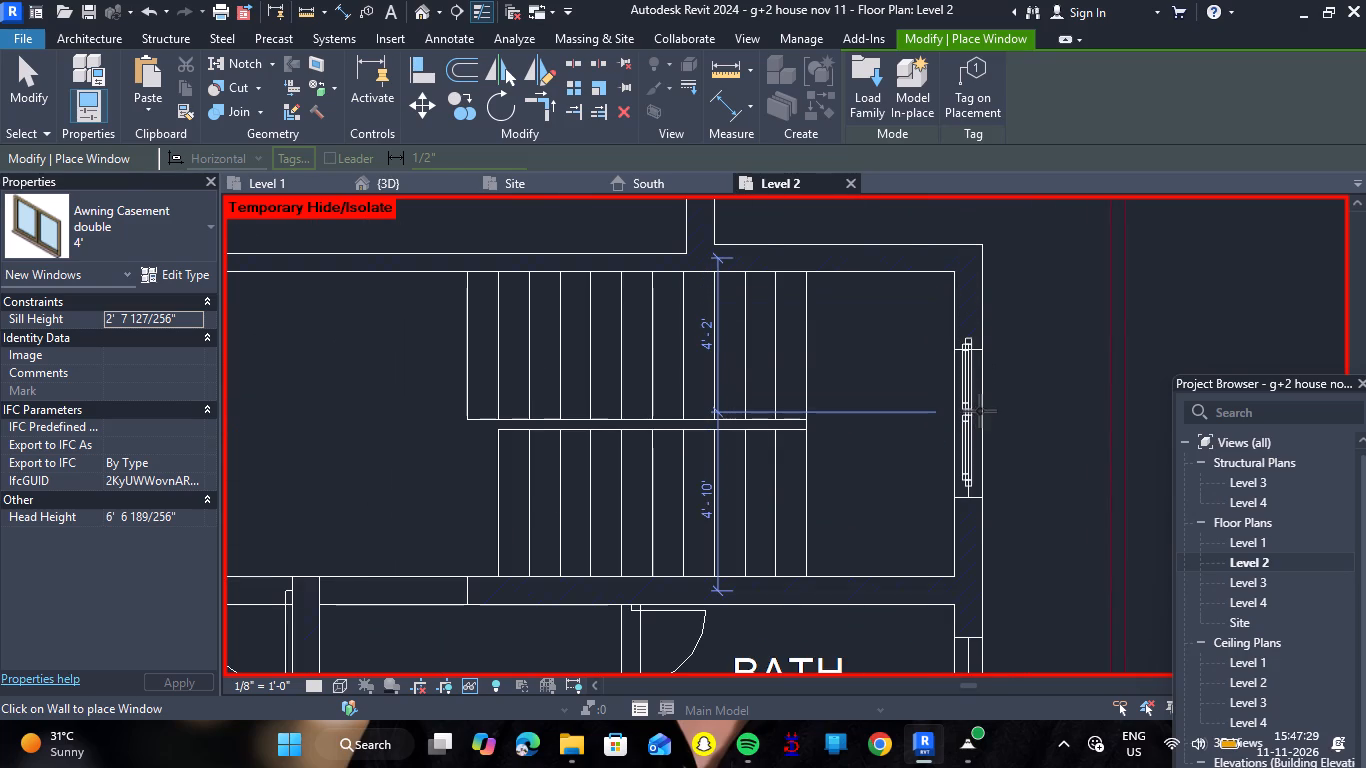
pyautogui.click(967, 418)
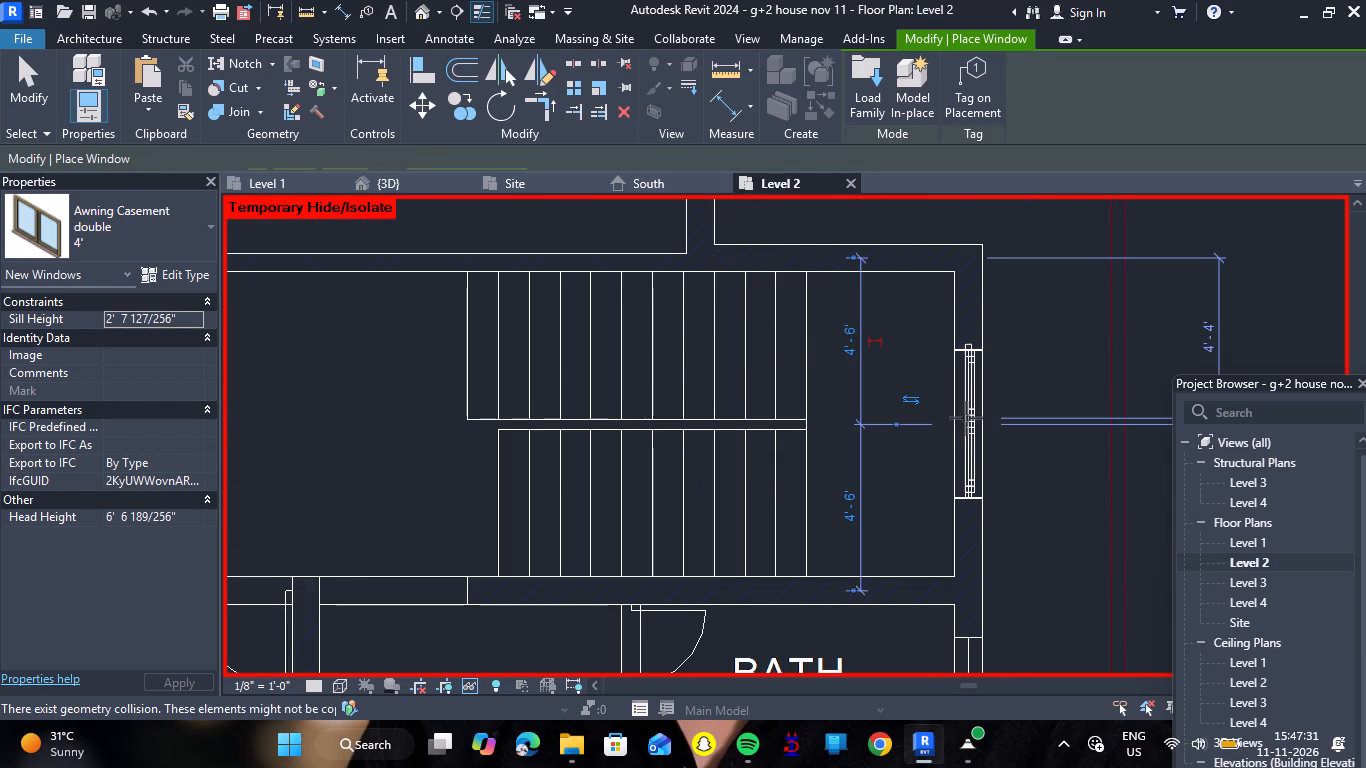
# Place a Fixed 2' window at the plan opening in the east wall of the bath south of the staircase.
pyautogui.scroll(-8, 966, 418)
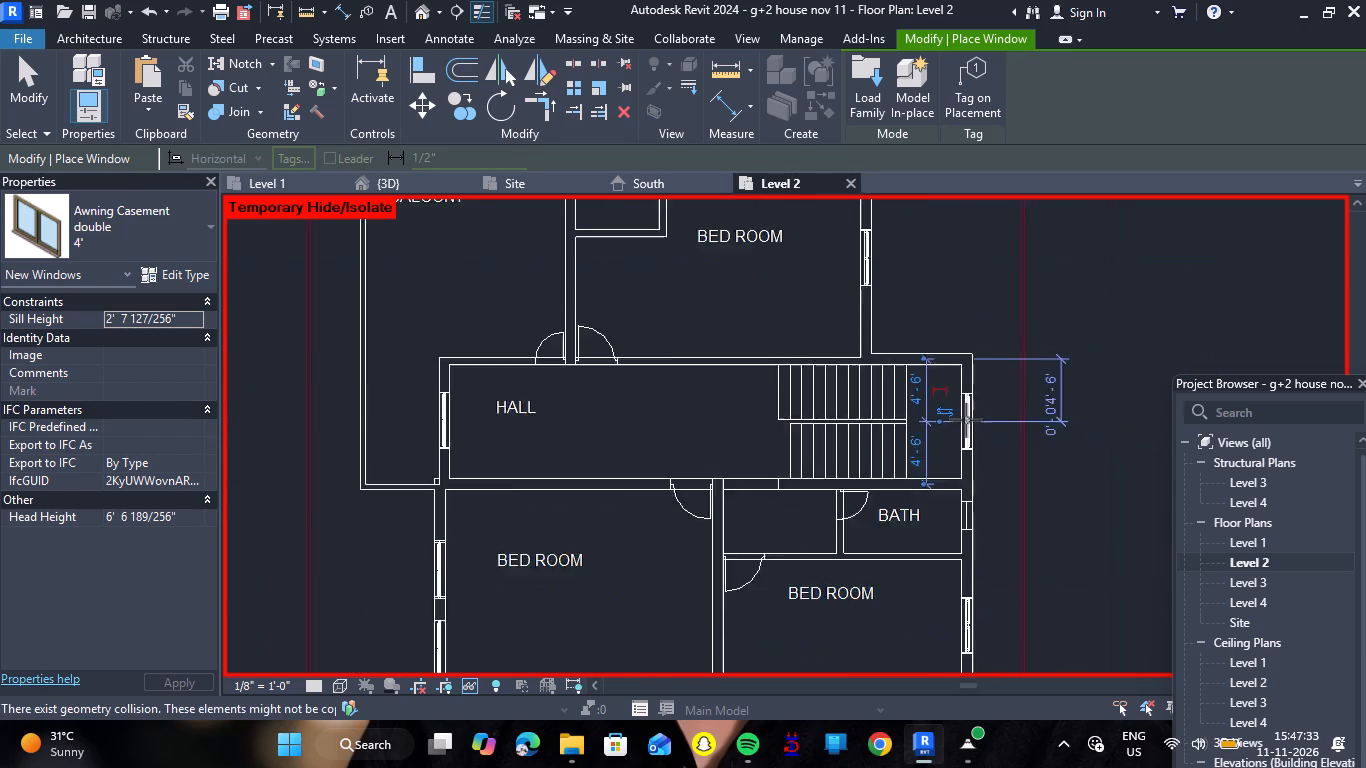
pyautogui.scroll(-4, 966, 420)
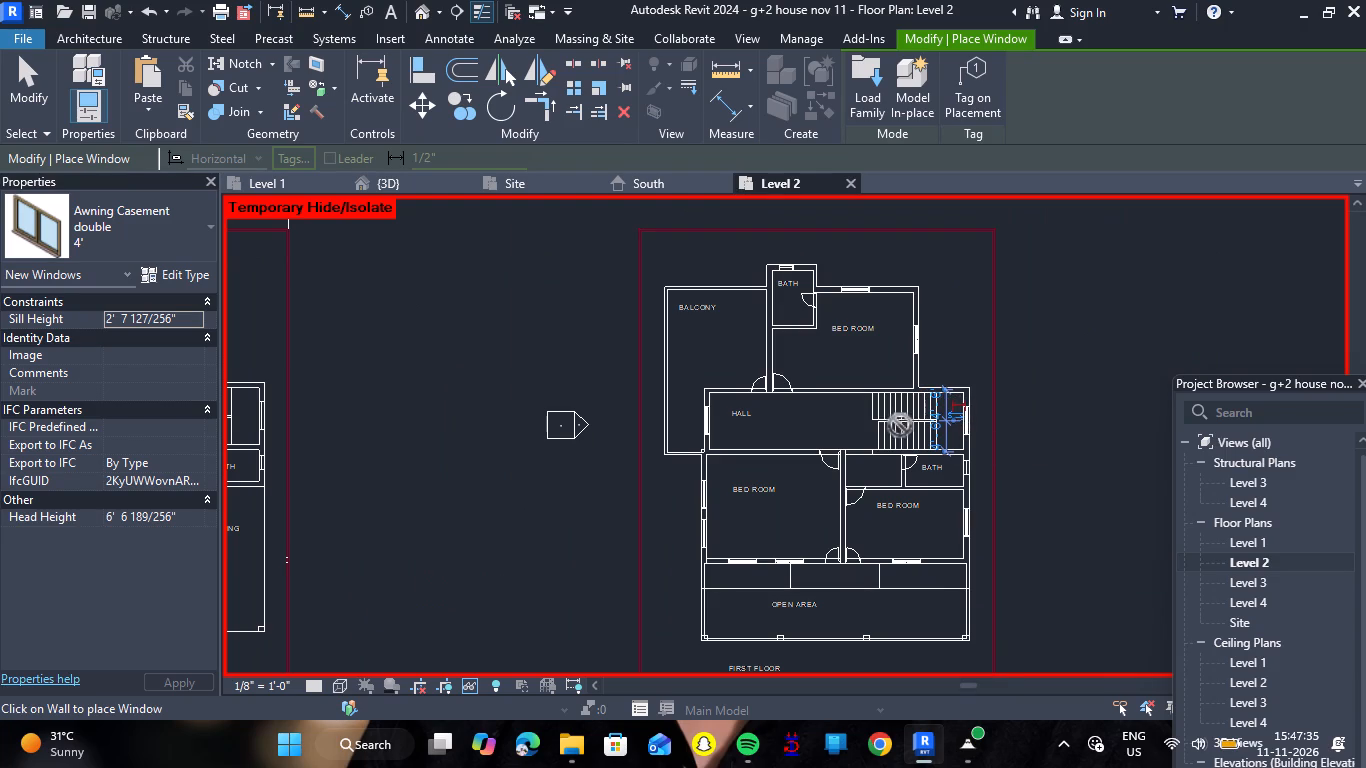
pyautogui.click(211, 225)
pyautogui.click(81, 440)
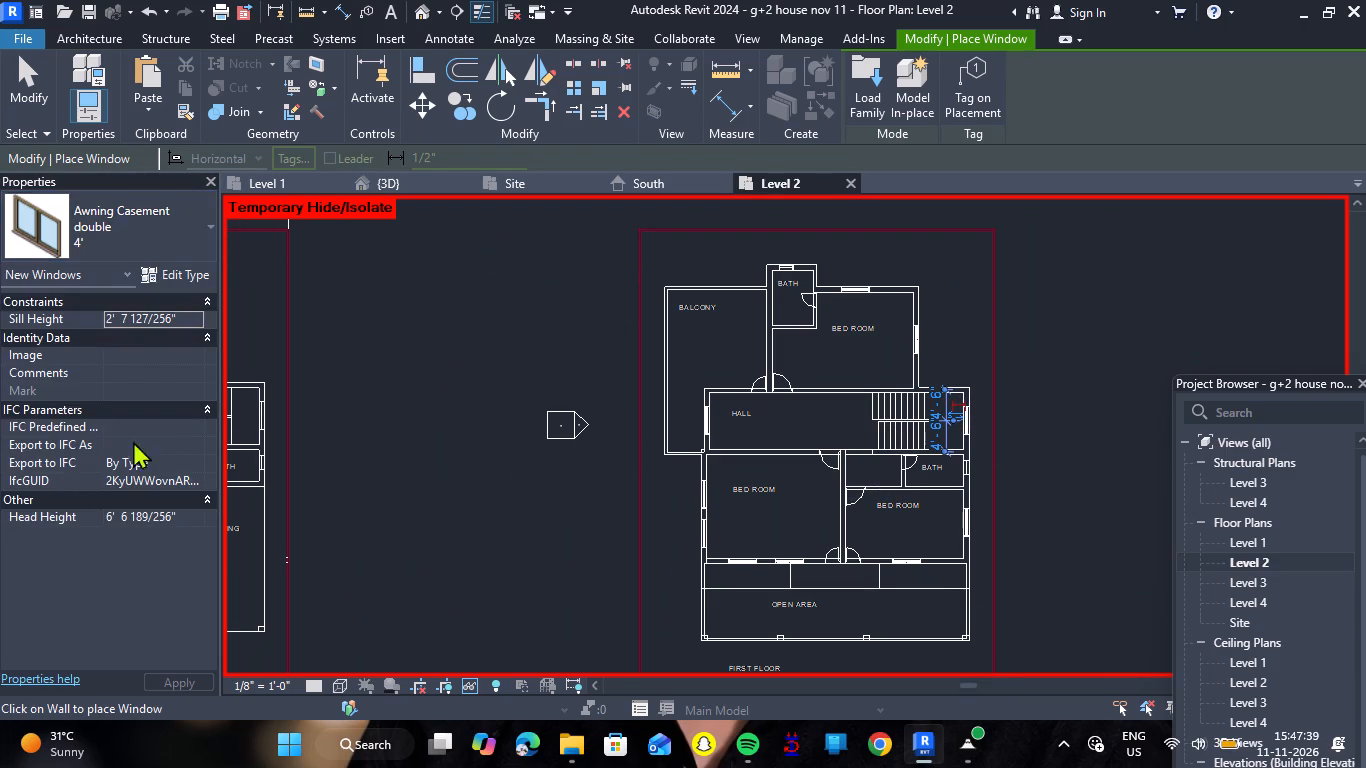
pyautogui.scroll(12, 972, 464)
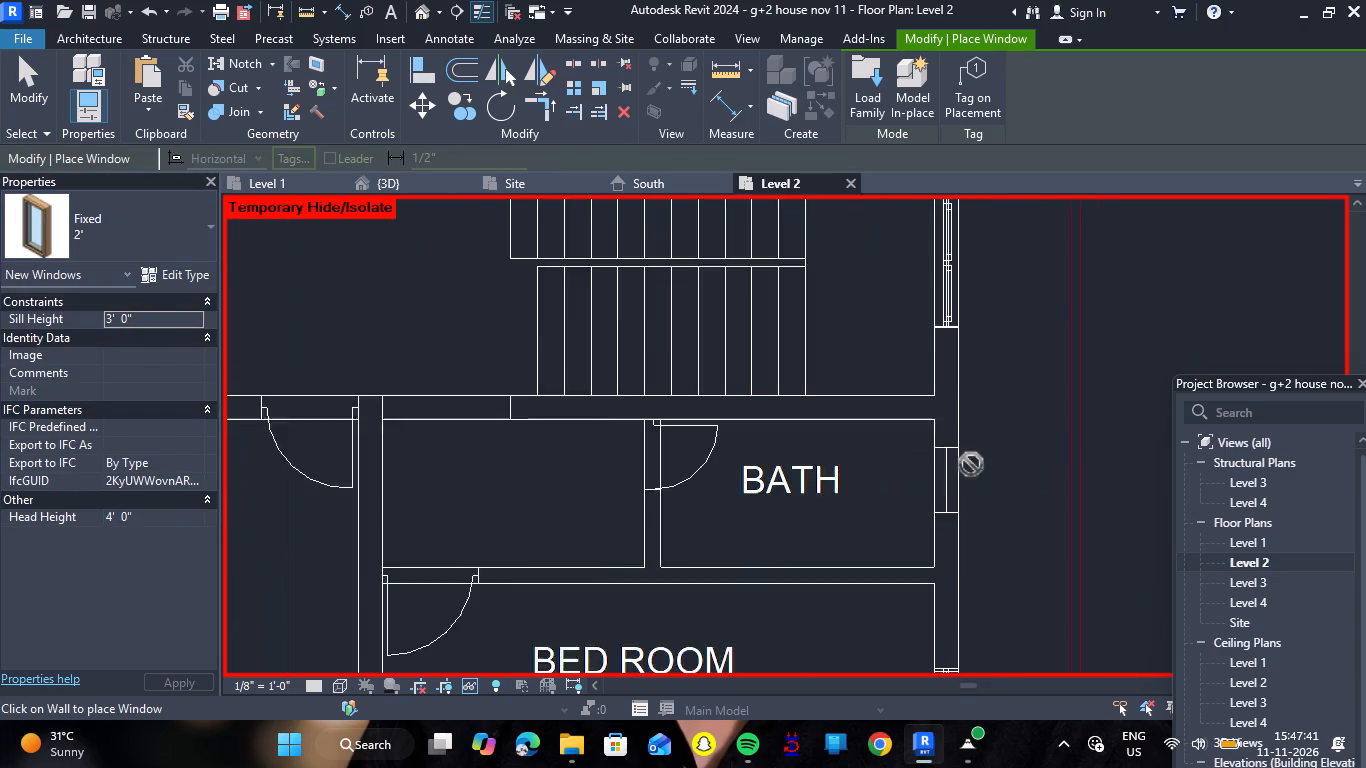
pyautogui.scroll(2, 971, 464)
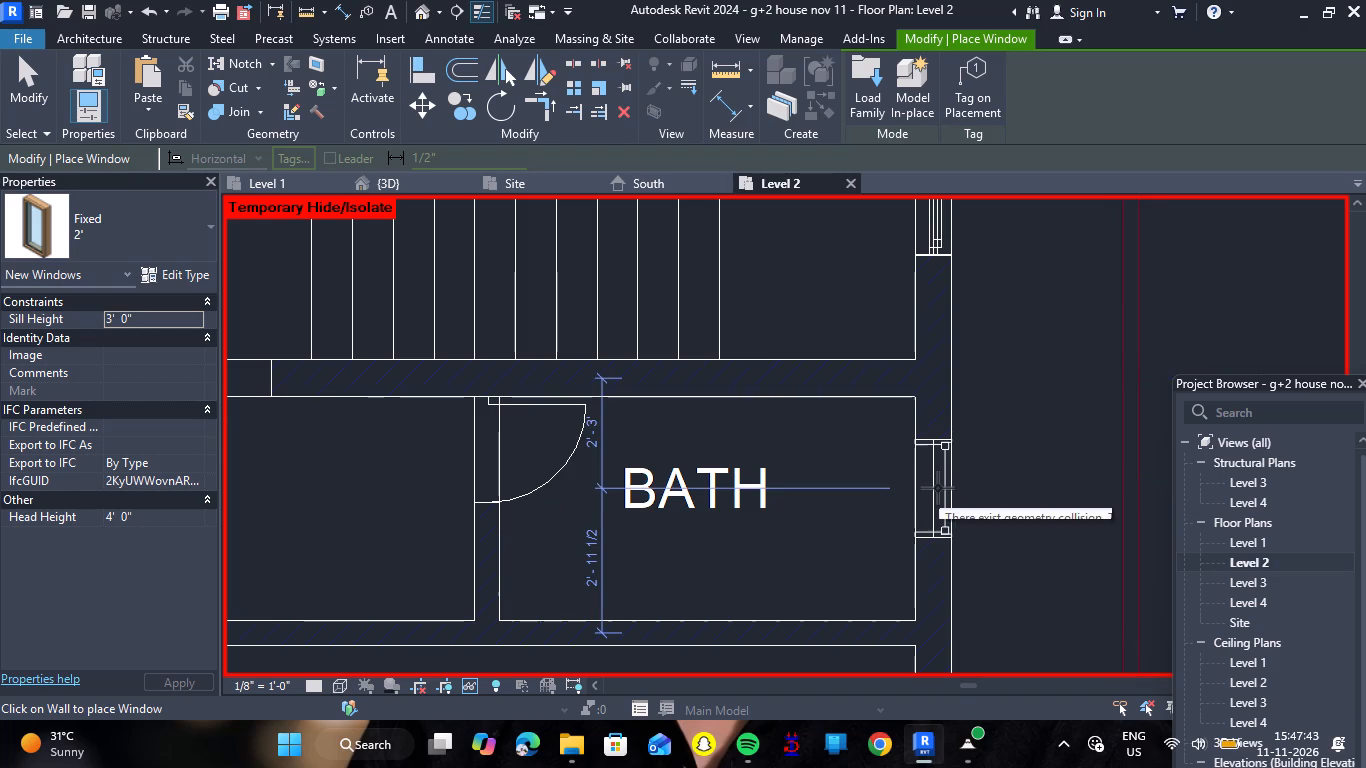
pyautogui.click(938, 488)
pyautogui.press('Escape')
pyautogui.scroll(-6, 1006, 441)
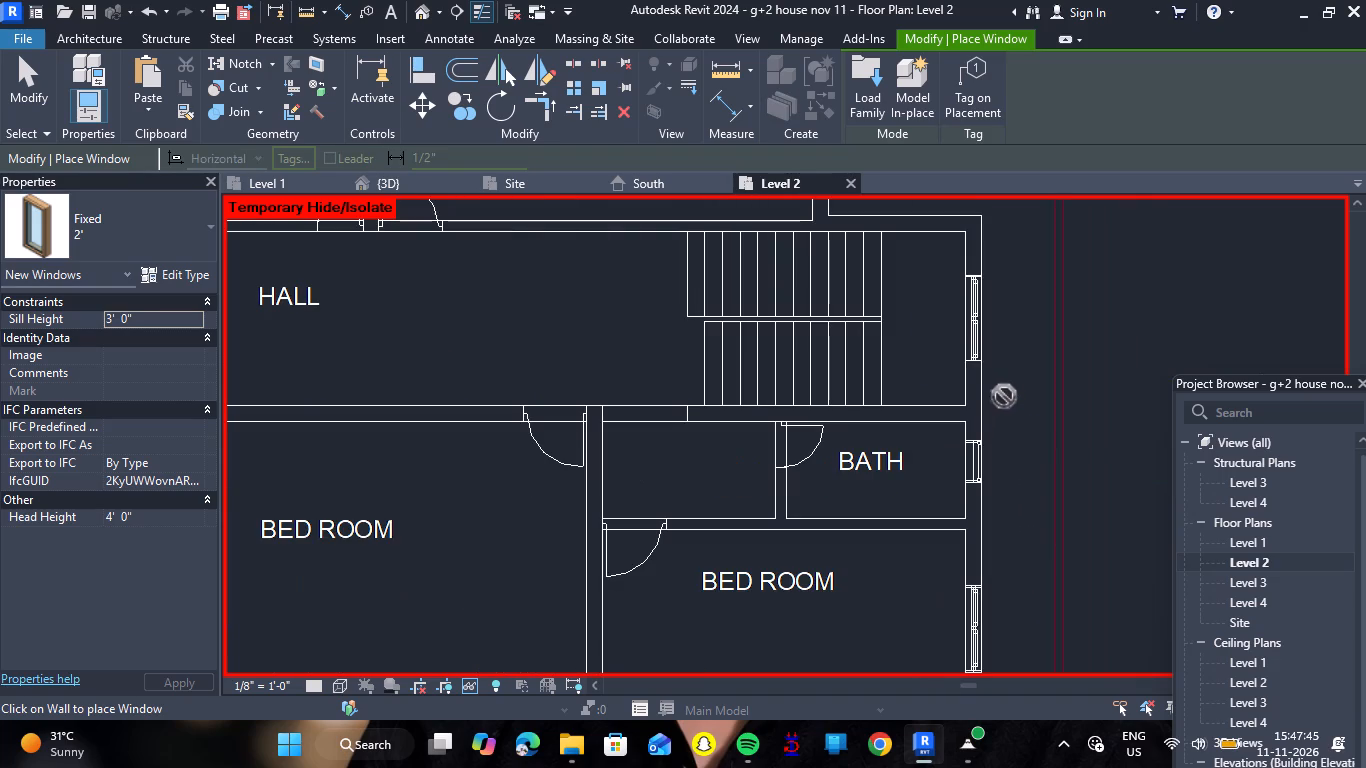
pyautogui.press('Escape')
# Nudge the staircase's east-wall window along the wall to line it up with the plan opening.
pyautogui.scroll(7, 986, 306)
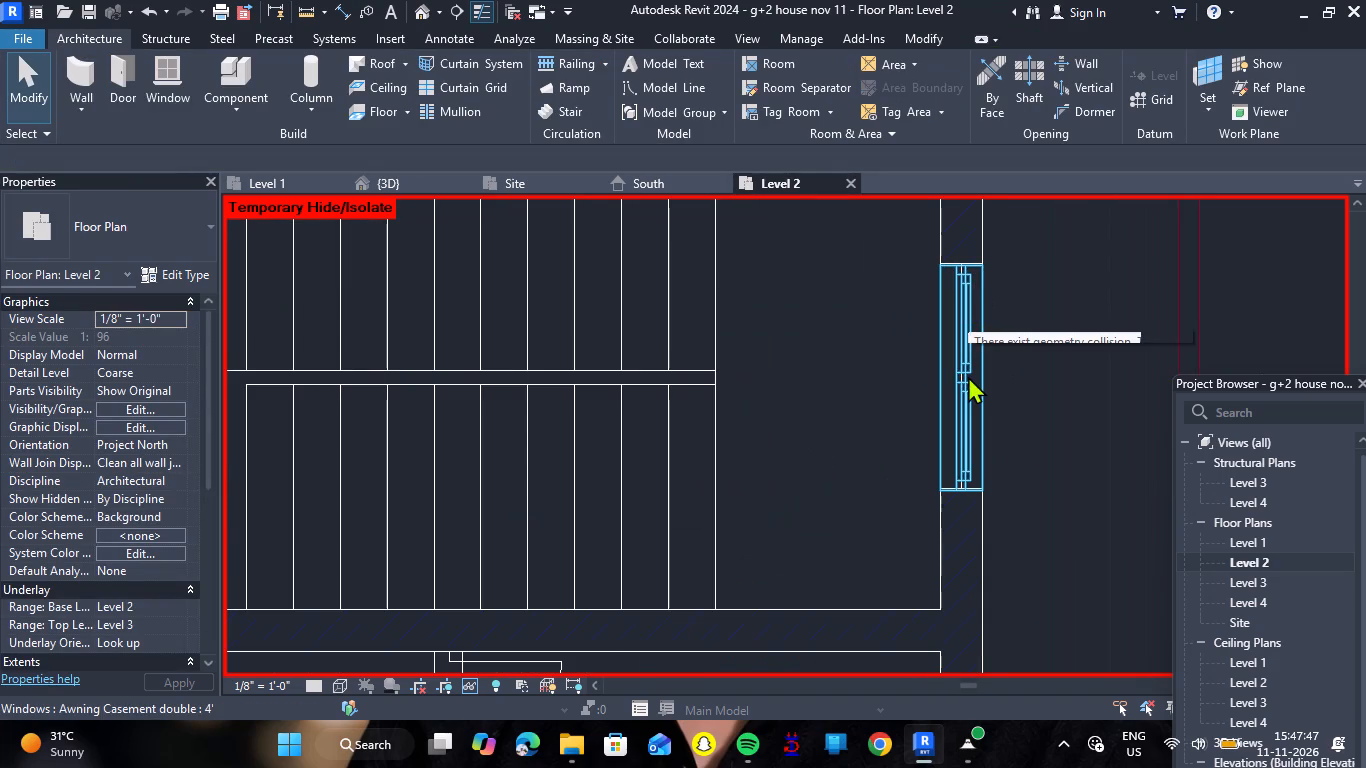
pyautogui.click(961, 388)
pyautogui.press('Up')
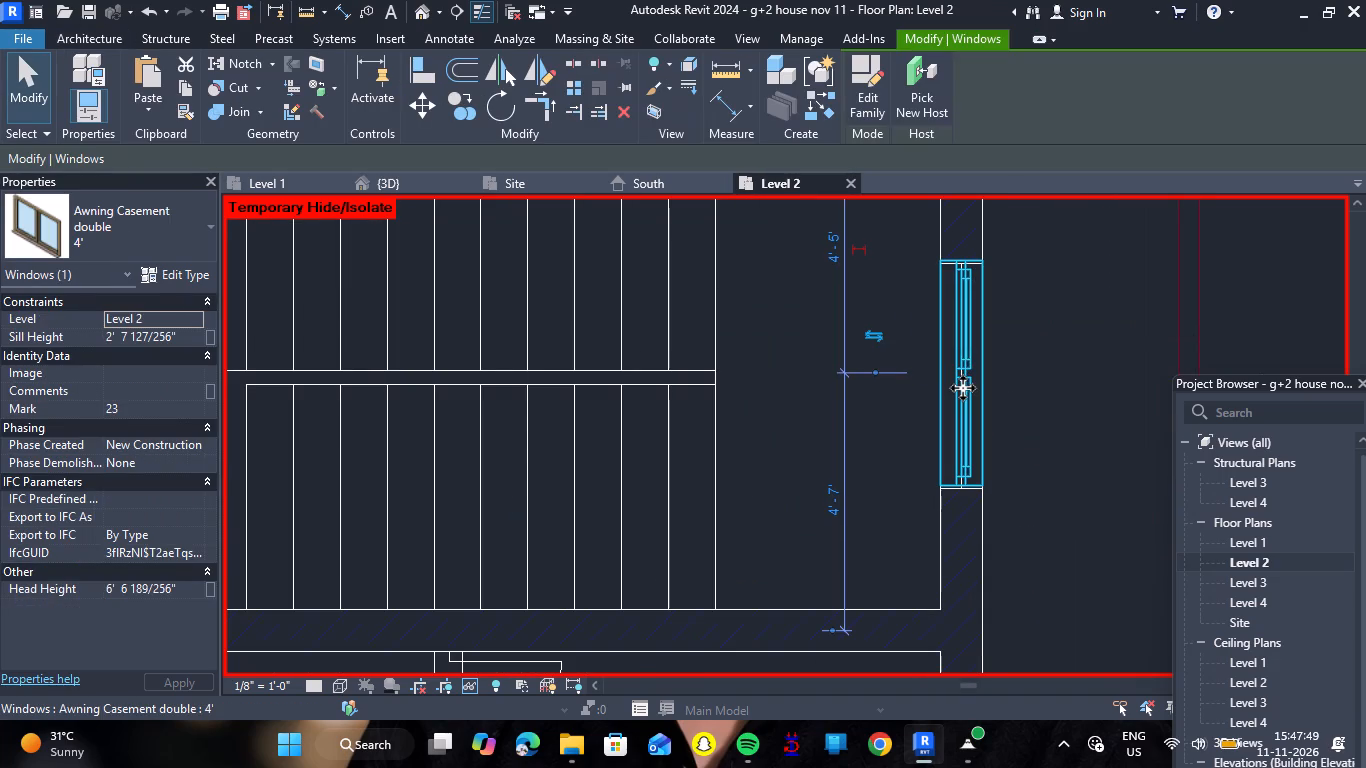
pyautogui.scroll(7, 964, 388)
pyautogui.press('Down')
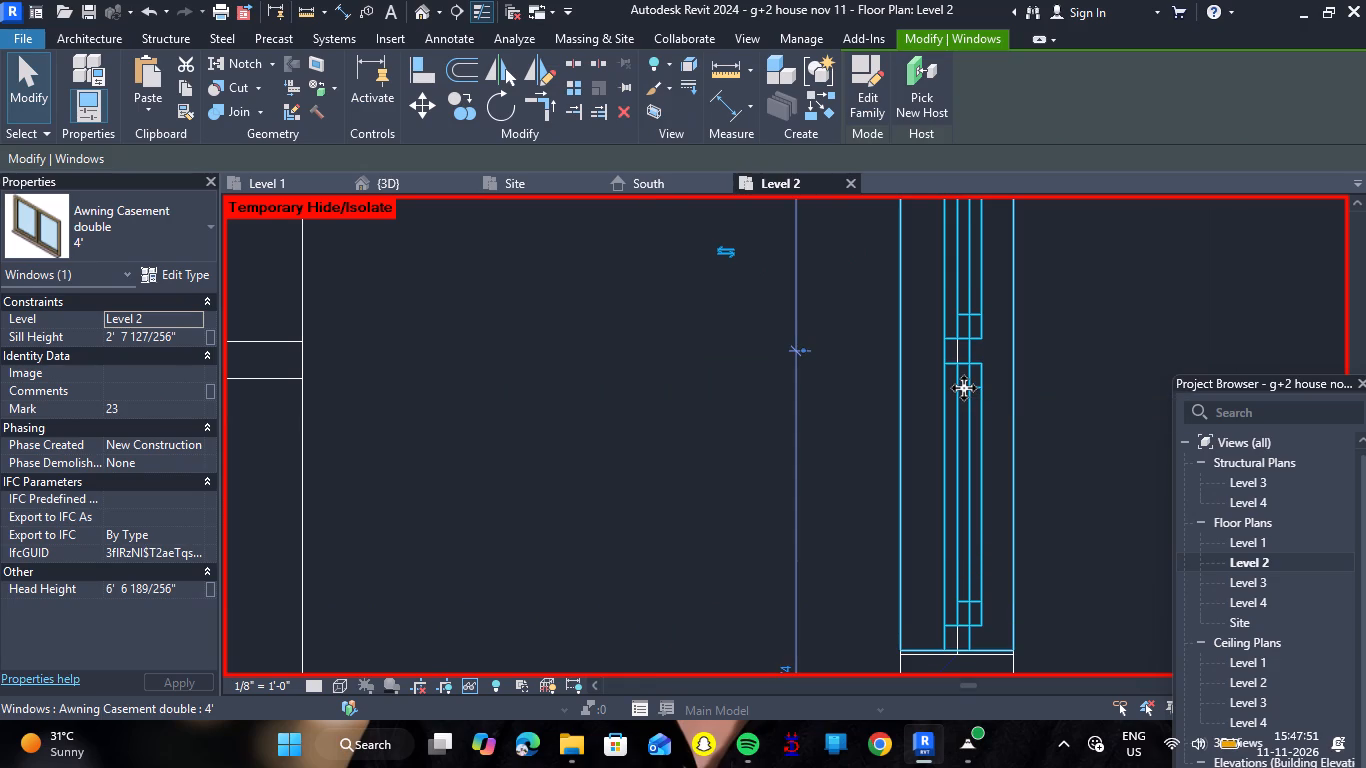
pyautogui.press('Down')
pyautogui.press('Escape')
pyautogui.scroll(-1, 996, 577)
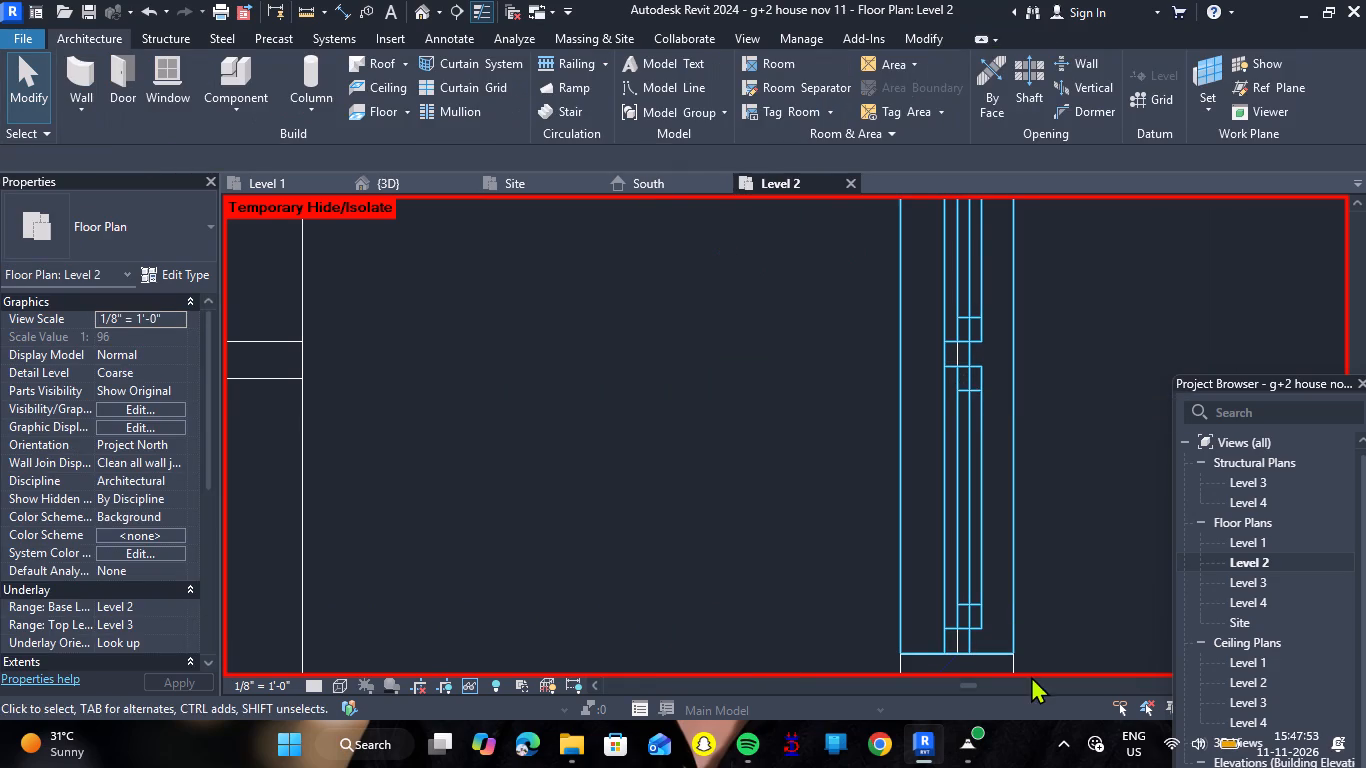
# Nudge the north bedroom's east-wall window slightly north to about 7'-2 1/2" from the north corner, matching the plan opening.
pyautogui.scroll(-17, 988, 484)
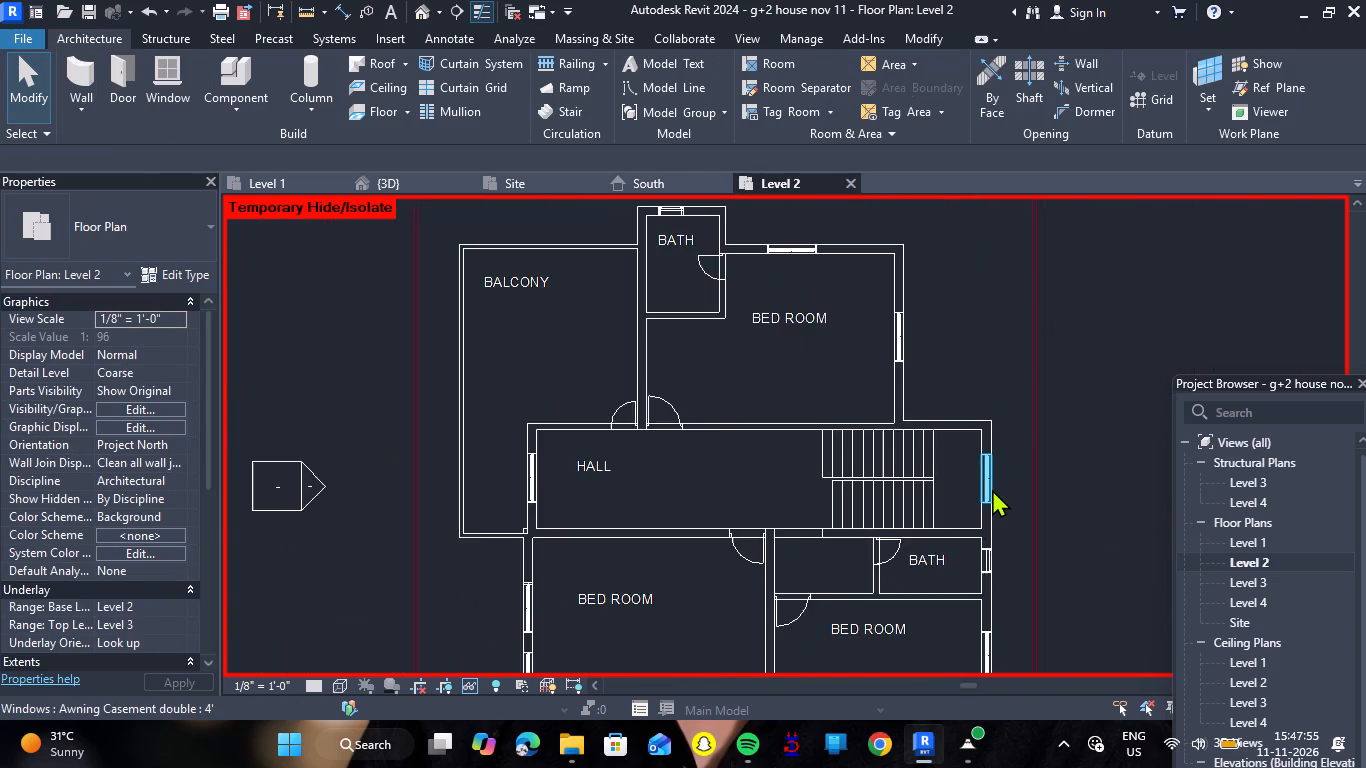
pyautogui.scroll(-4, 992, 489)
pyautogui.scroll(12, 952, 393)
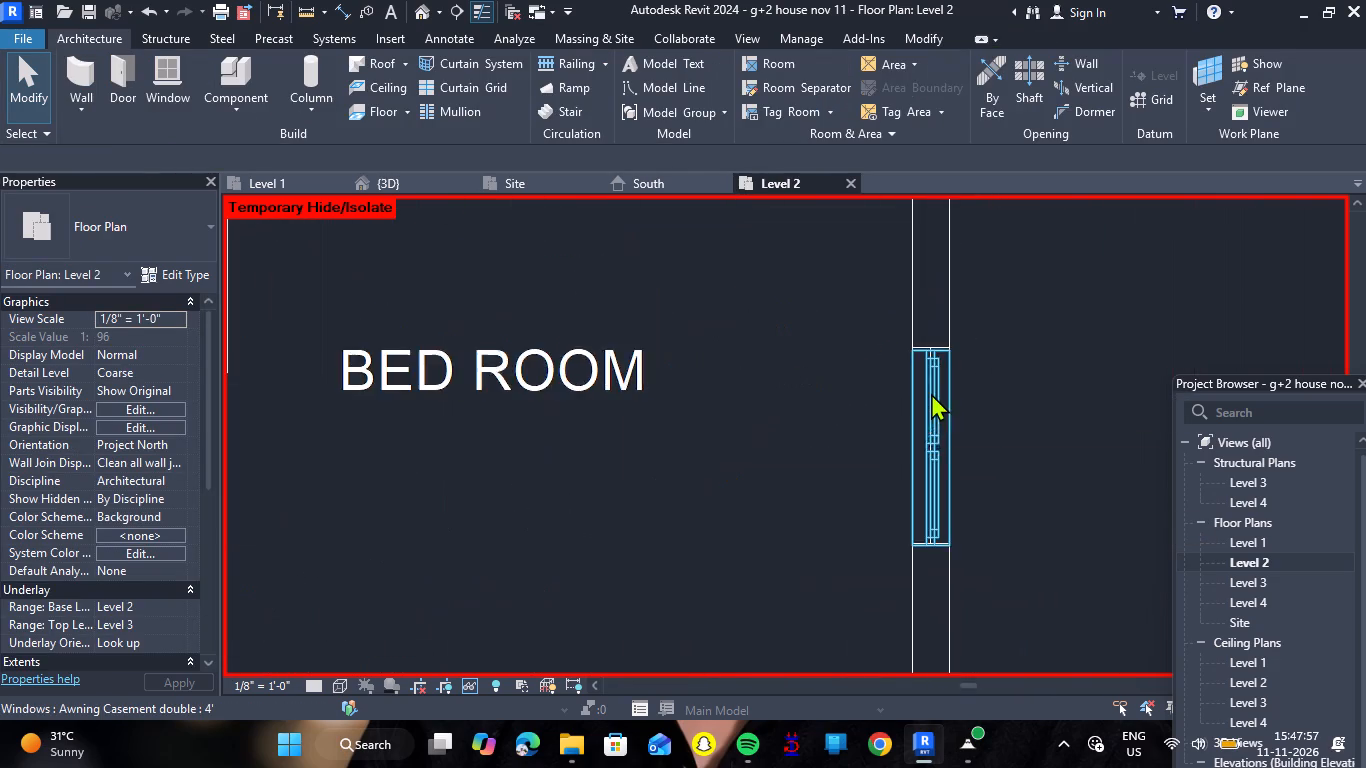
pyautogui.scroll(7, 931, 393)
pyautogui.click(931, 393)
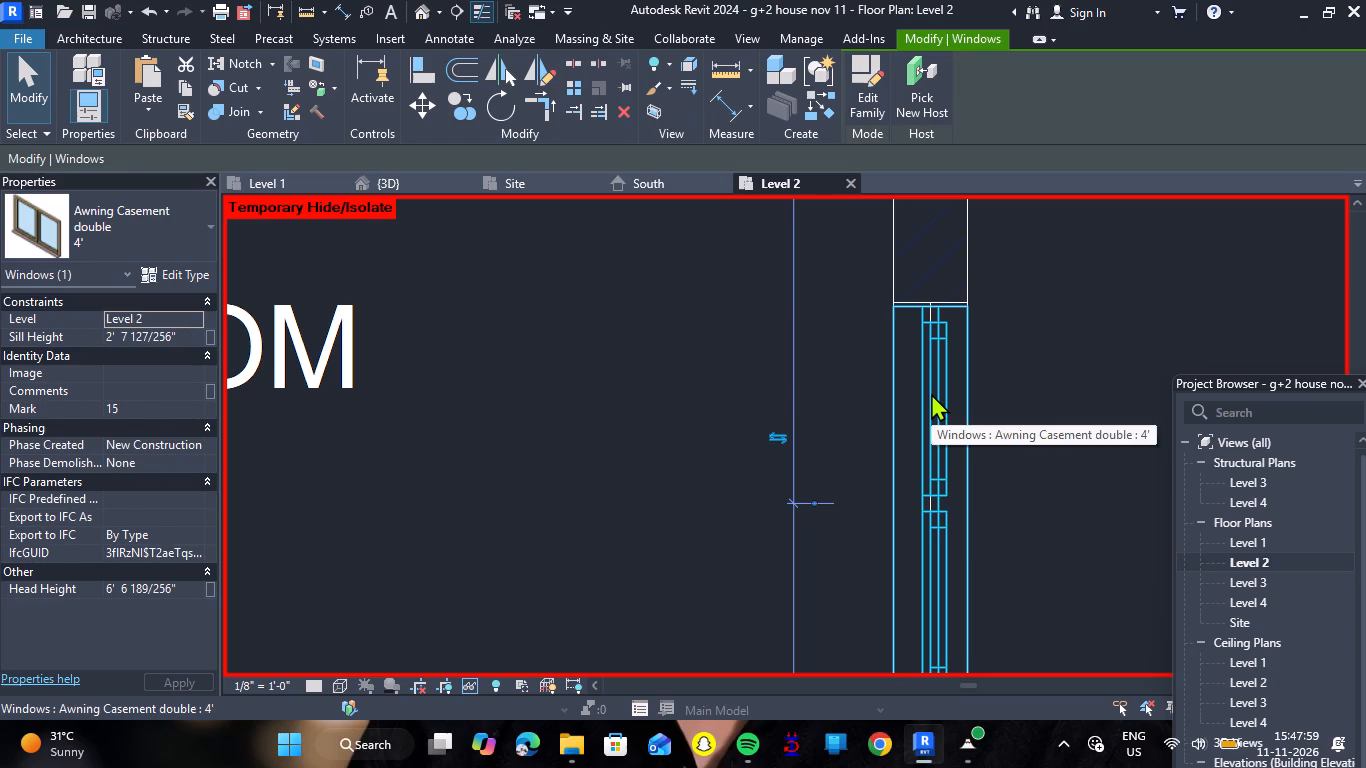
pyautogui.press('Up')
pyautogui.scroll(-7, 927, 393)
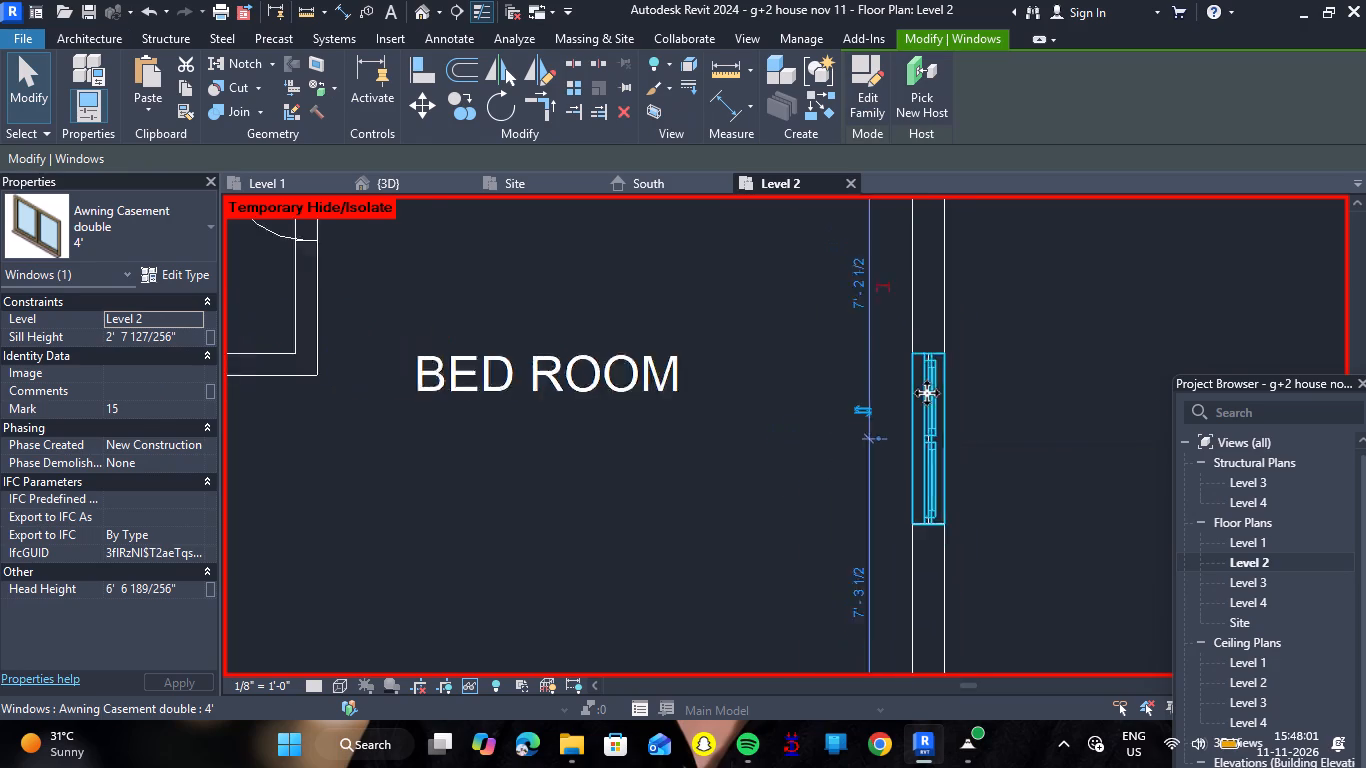
pyautogui.scroll(-2, 927, 393)
pyautogui.press('Escape')
# Nudge the window in the north bedroom's north wall slightly east to line it up with the plan opening.
pyautogui.scroll(-5, 935, 393)
pyautogui.scroll(7, 811, 273)
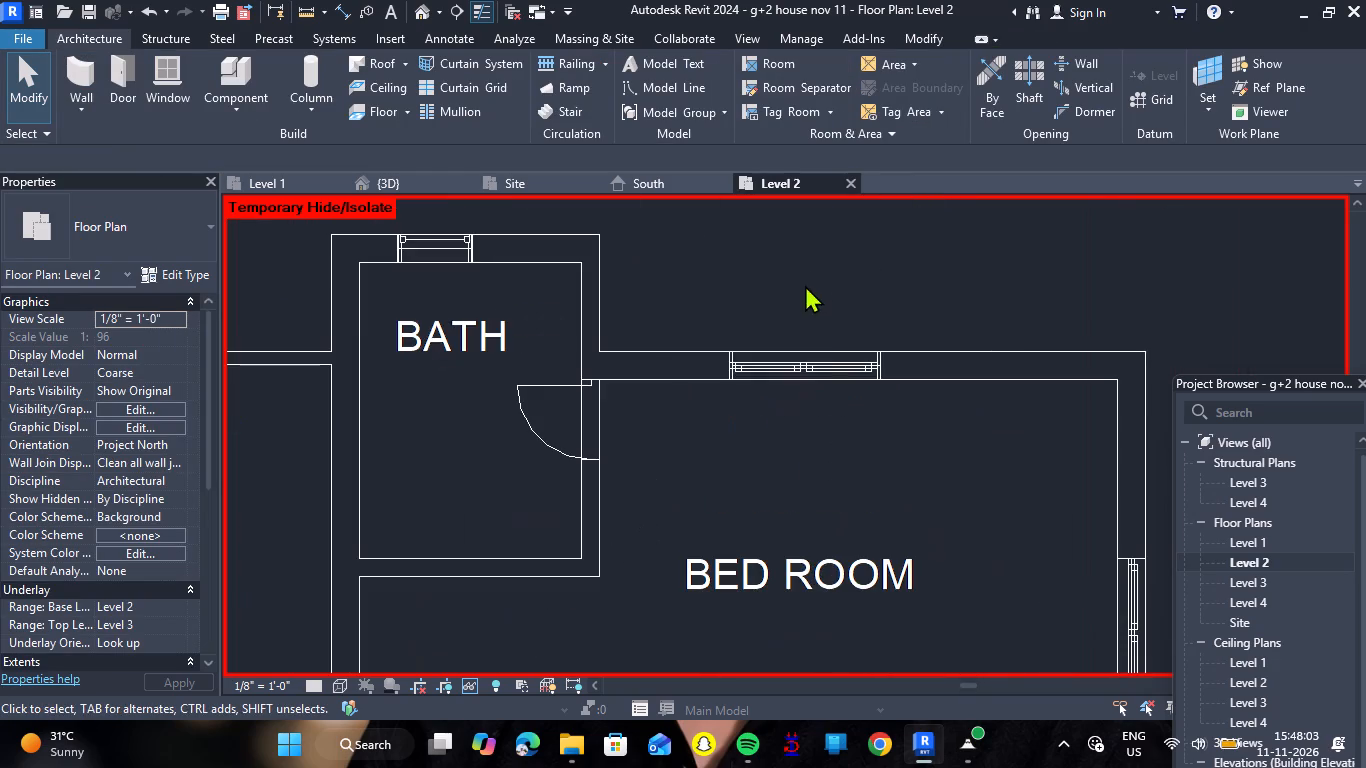
pyautogui.scroll(8, 820, 345)
pyautogui.click(835, 389)
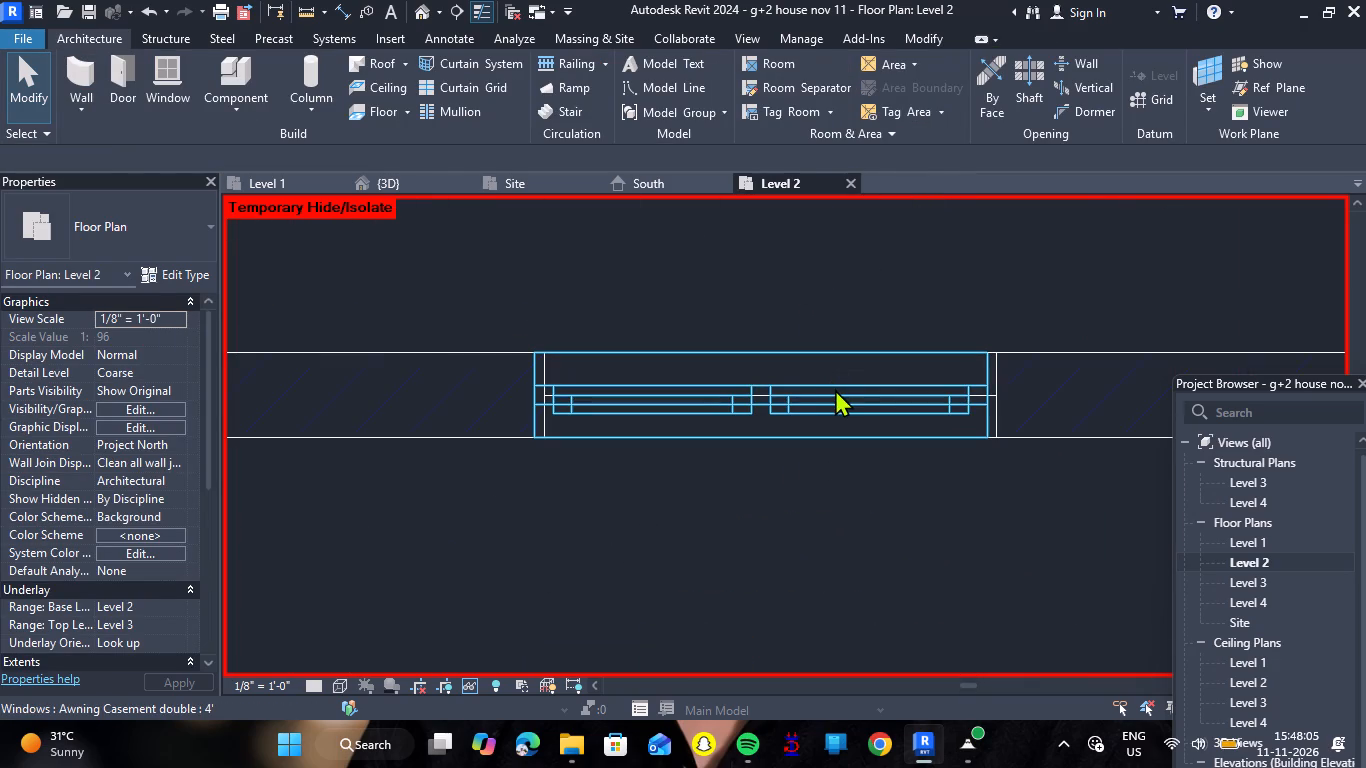
pyautogui.press('Right')
pyautogui.press('Right')
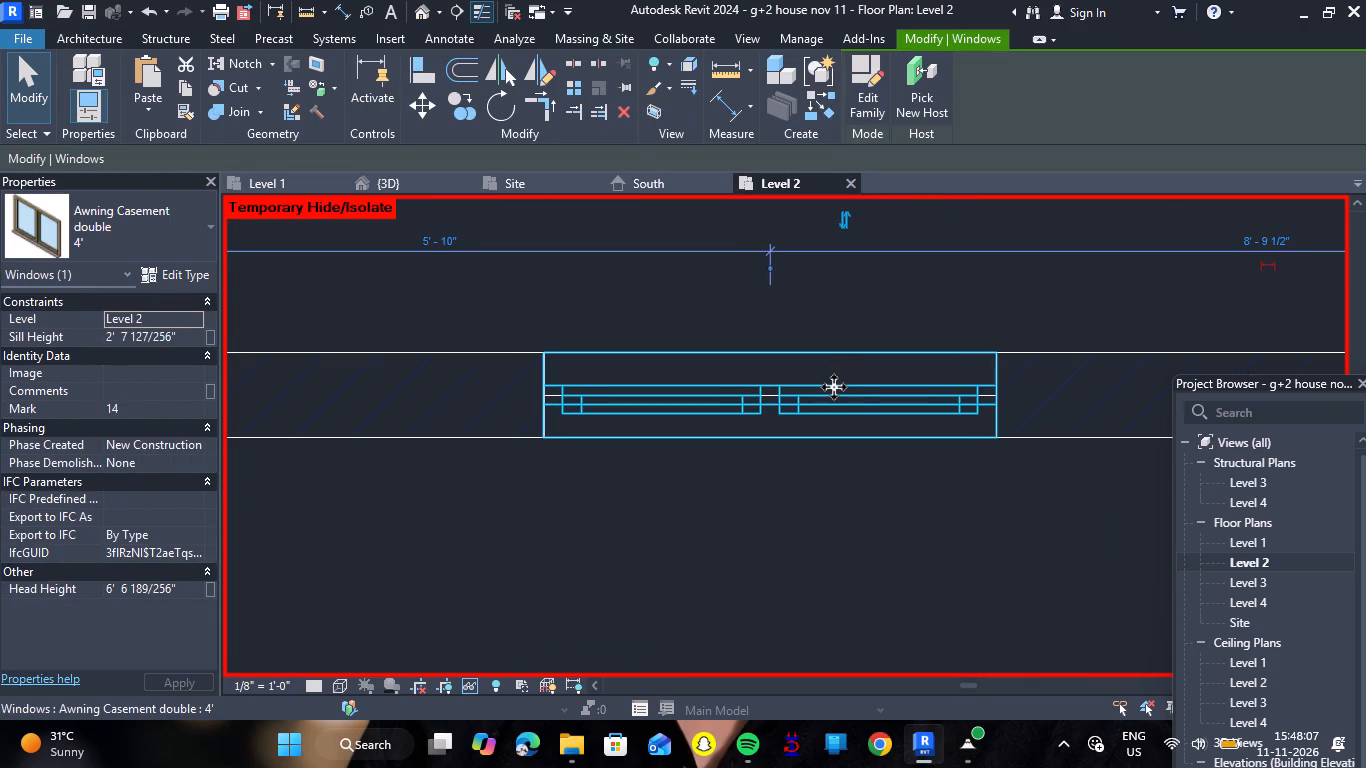
pyautogui.press('Escape')
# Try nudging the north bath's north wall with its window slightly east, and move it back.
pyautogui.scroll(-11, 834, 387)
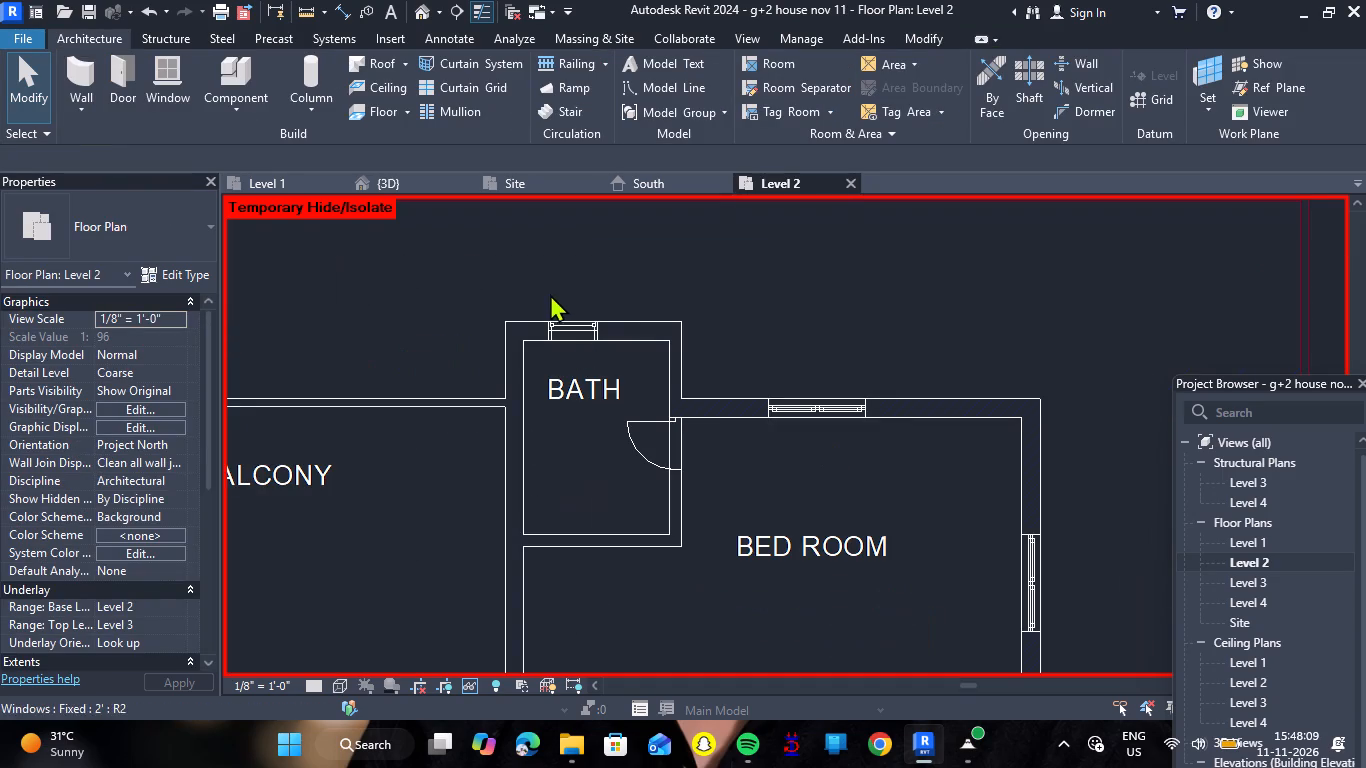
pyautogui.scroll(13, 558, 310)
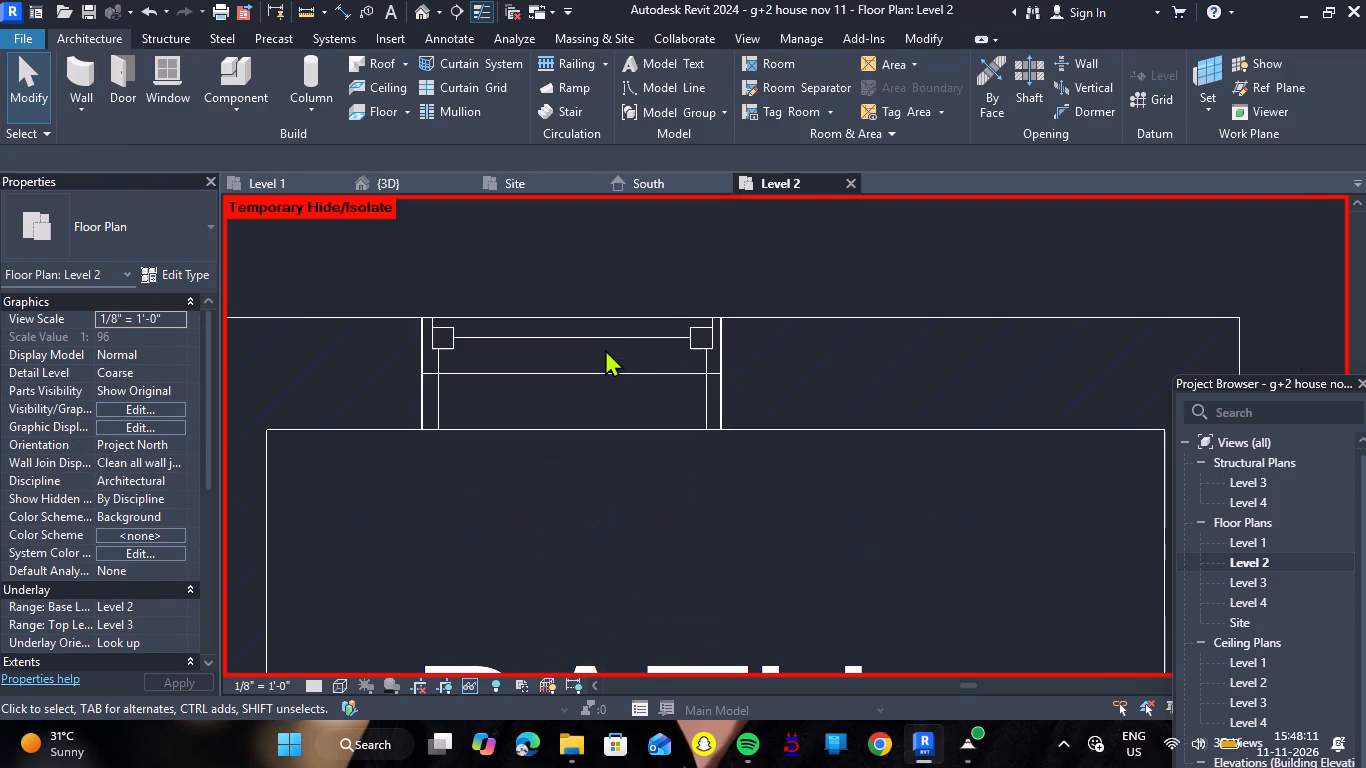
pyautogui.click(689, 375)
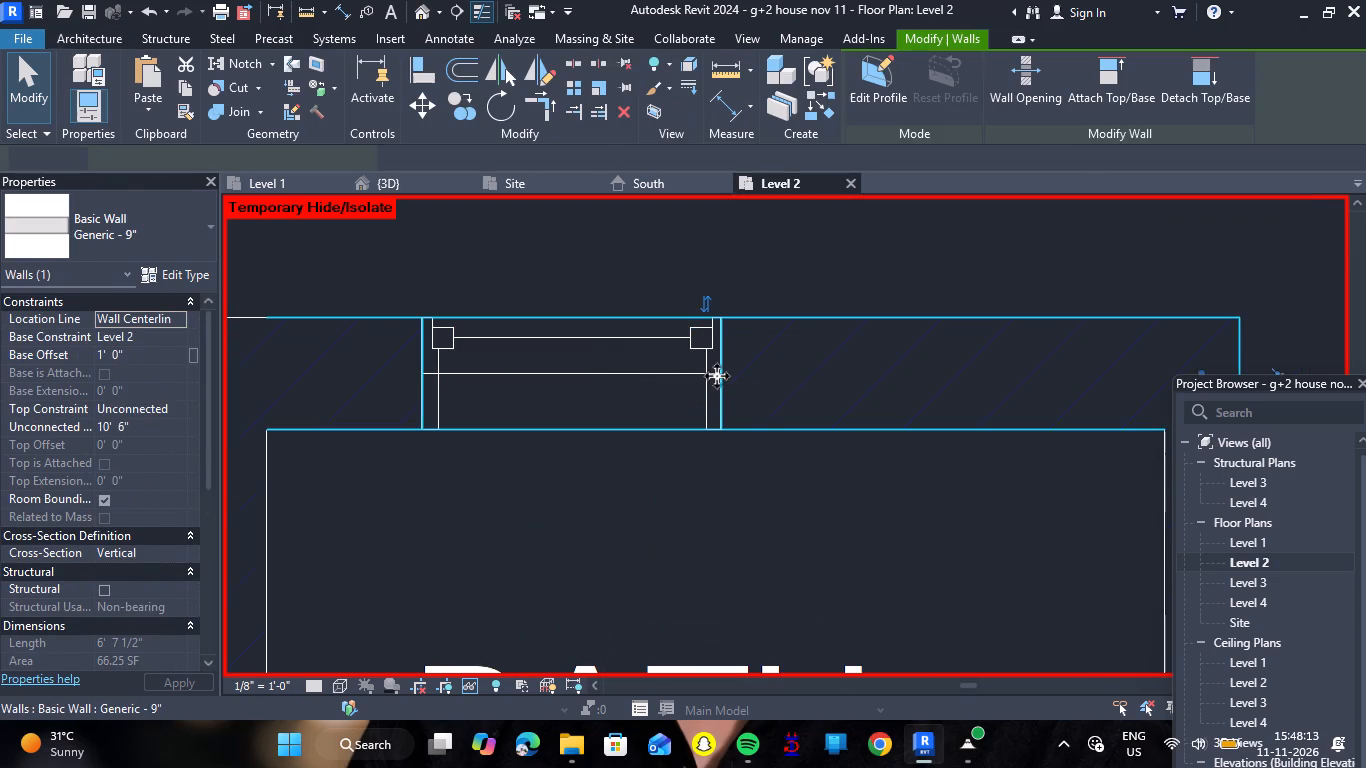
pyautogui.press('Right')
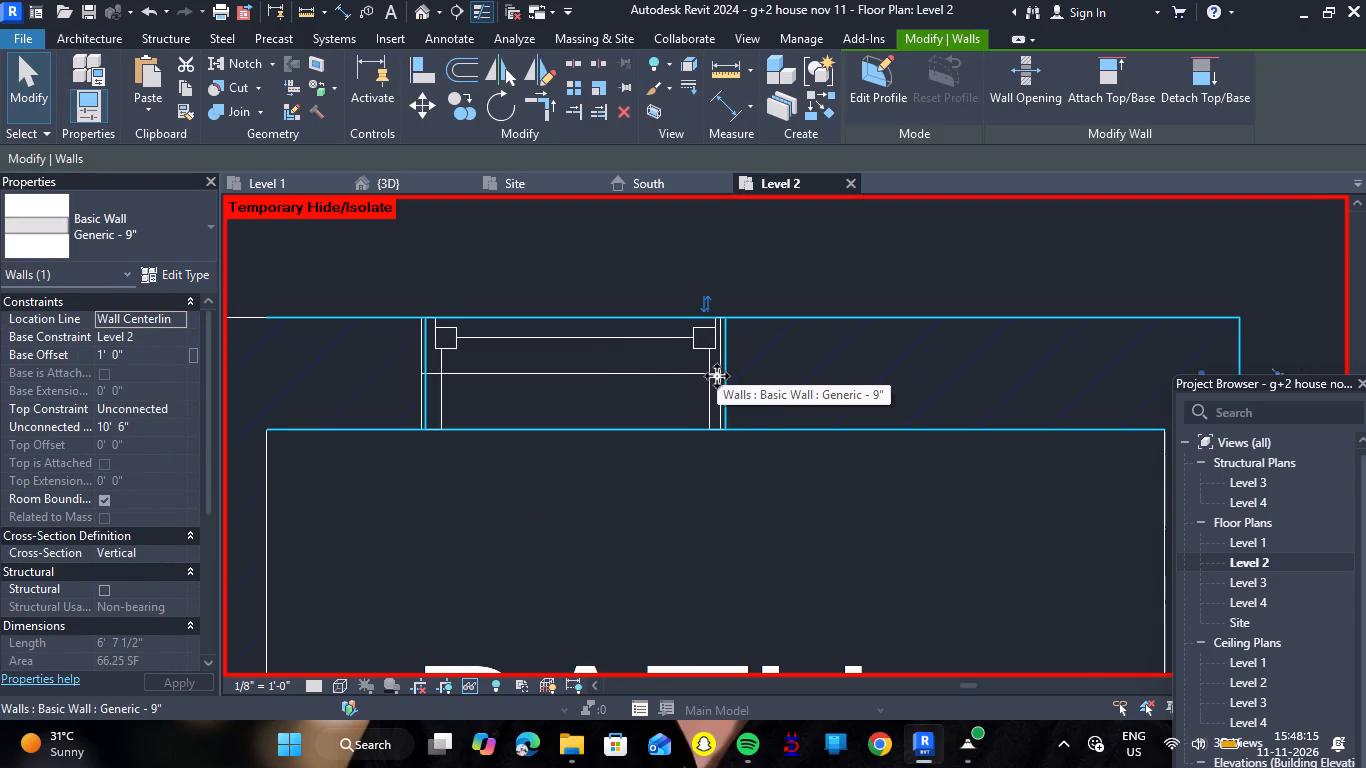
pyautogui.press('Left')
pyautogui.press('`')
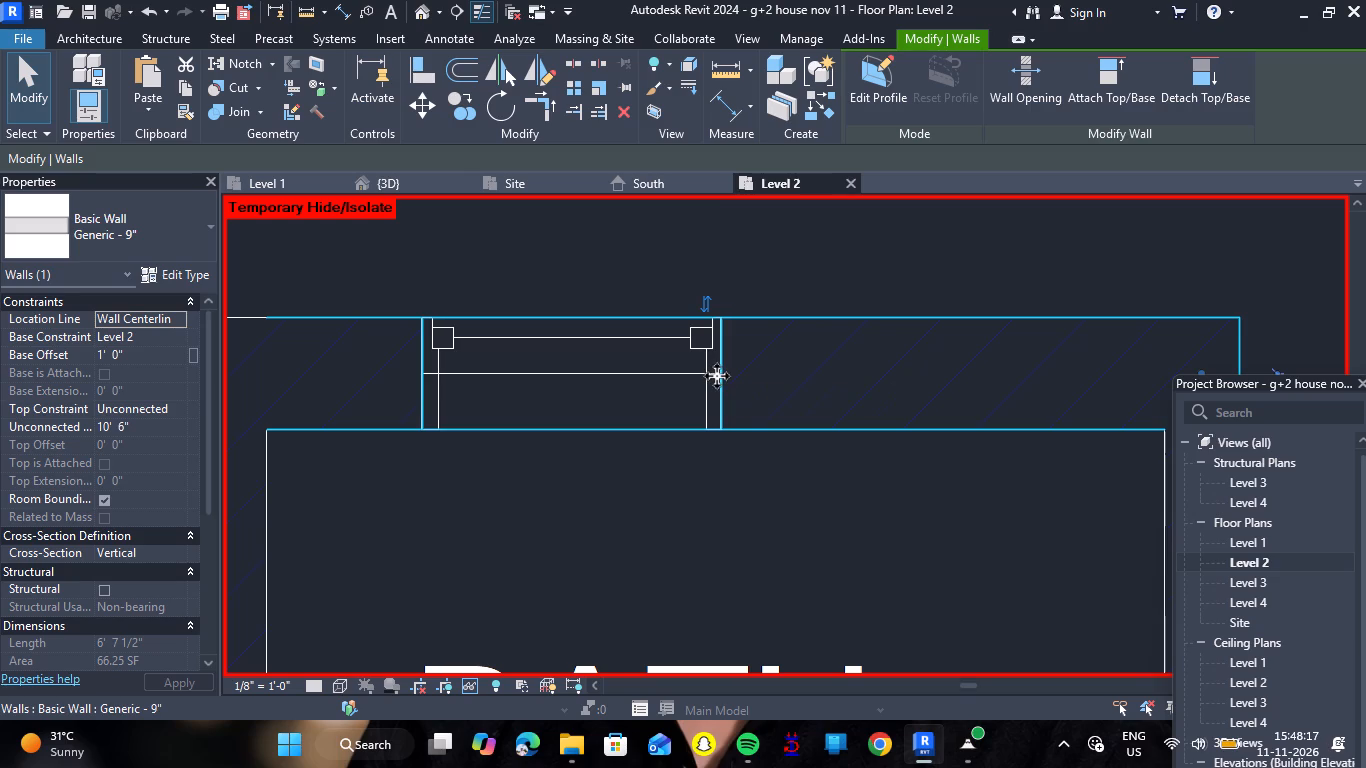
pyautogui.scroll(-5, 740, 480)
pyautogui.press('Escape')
# Select the Awning Casement double 4' window in the hall's west wall.
pyautogui.scroll(-6, 766, 504)
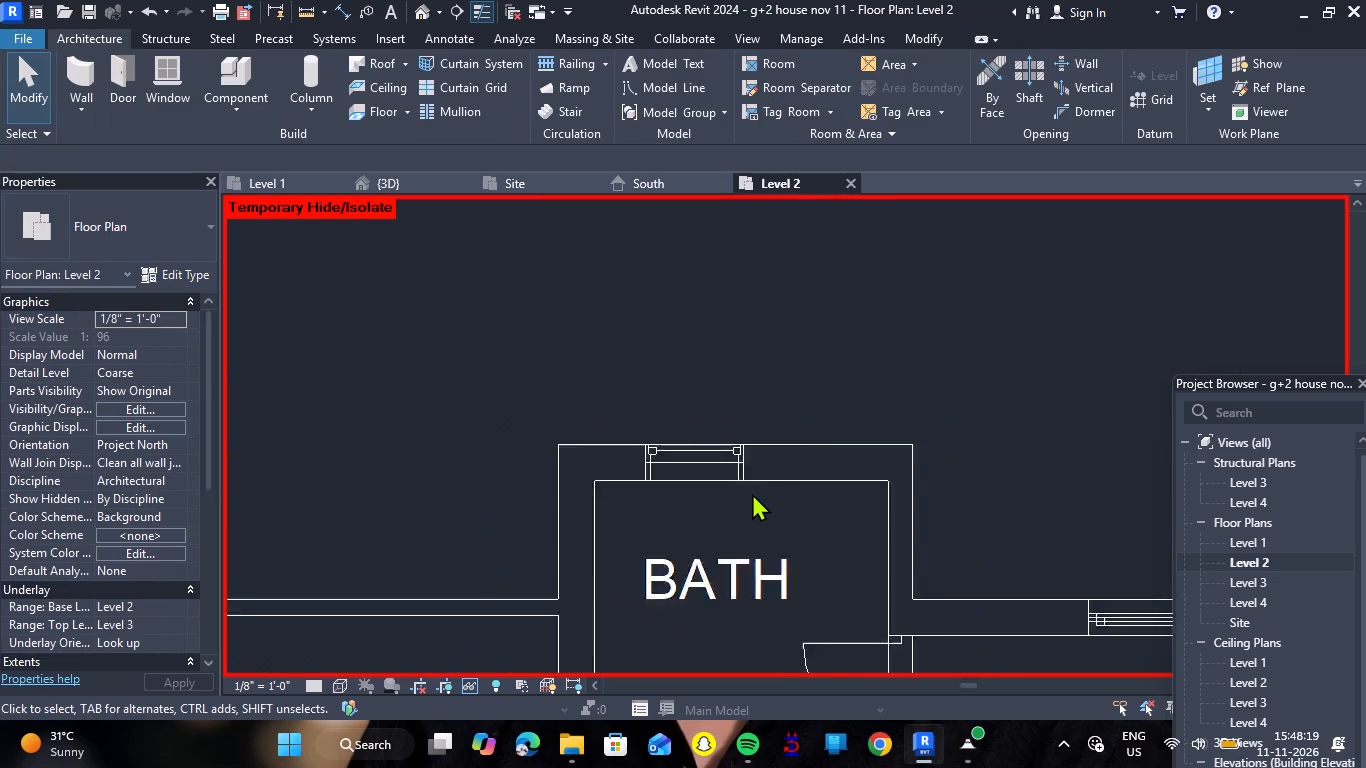
pyautogui.scroll(-13, 752, 493)
pyautogui.scroll(6, 627, 574)
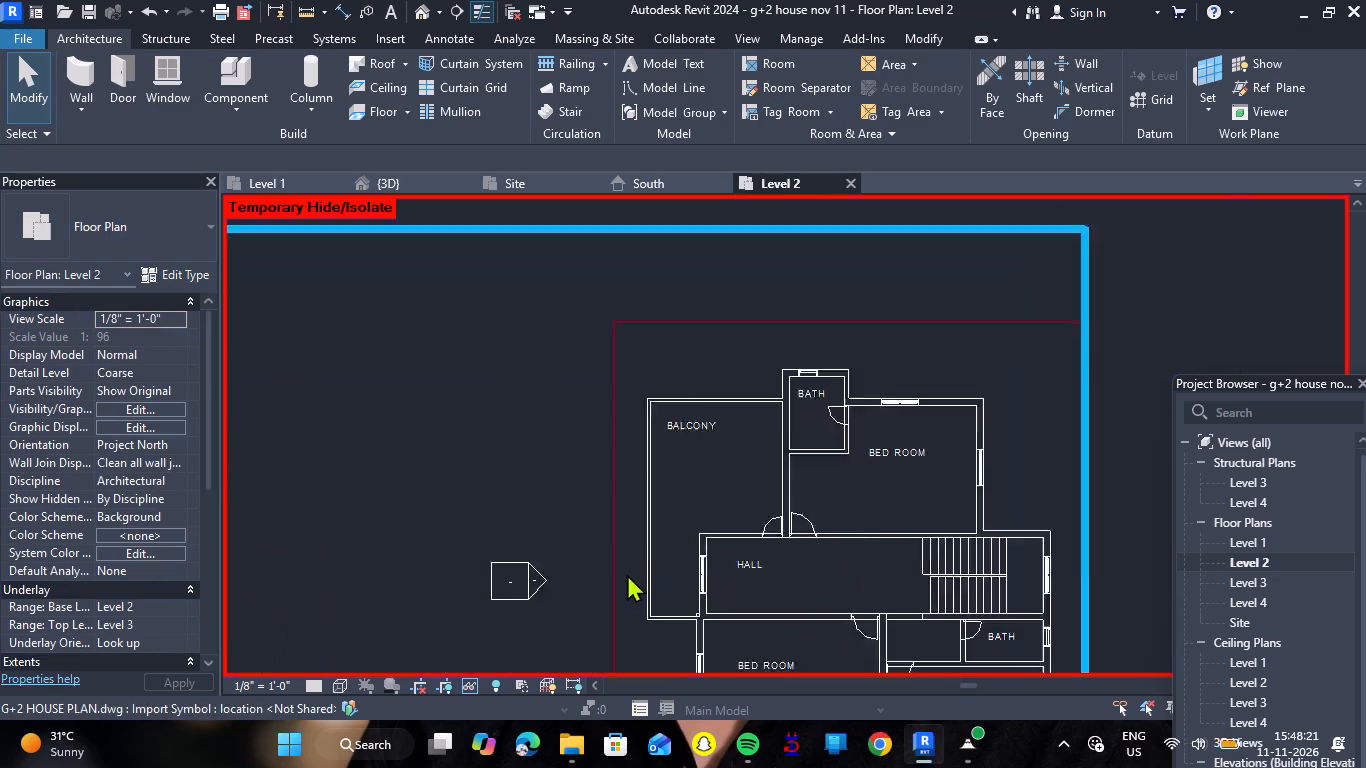
pyautogui.scroll(11, 726, 597)
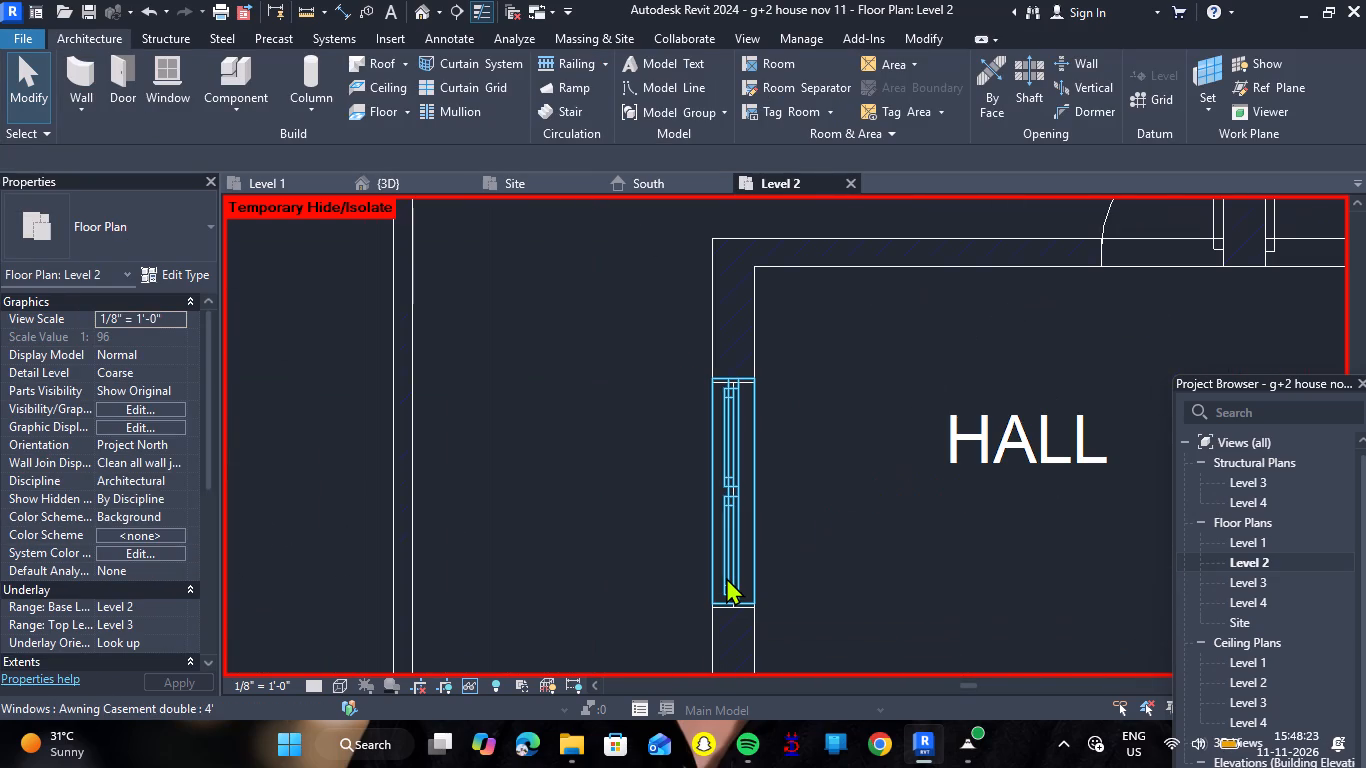
pyautogui.click(726, 577)
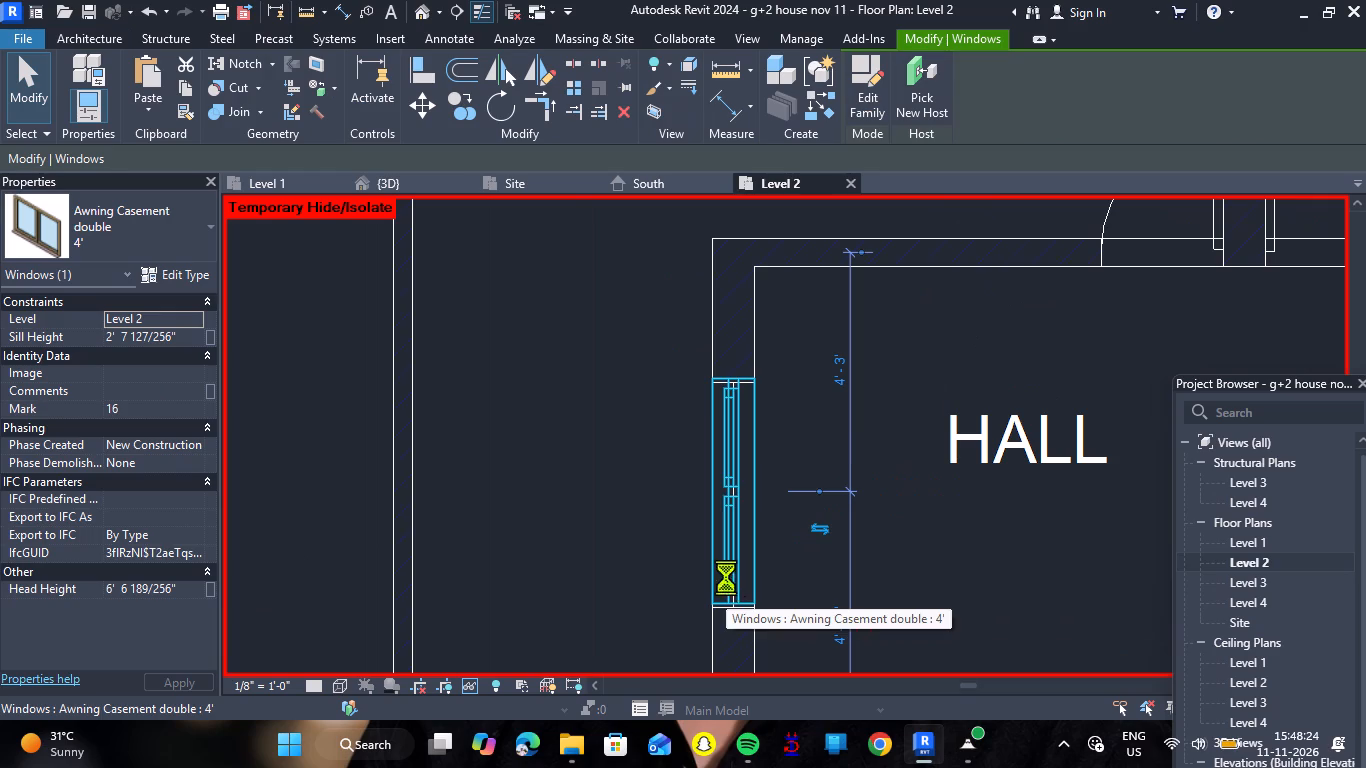
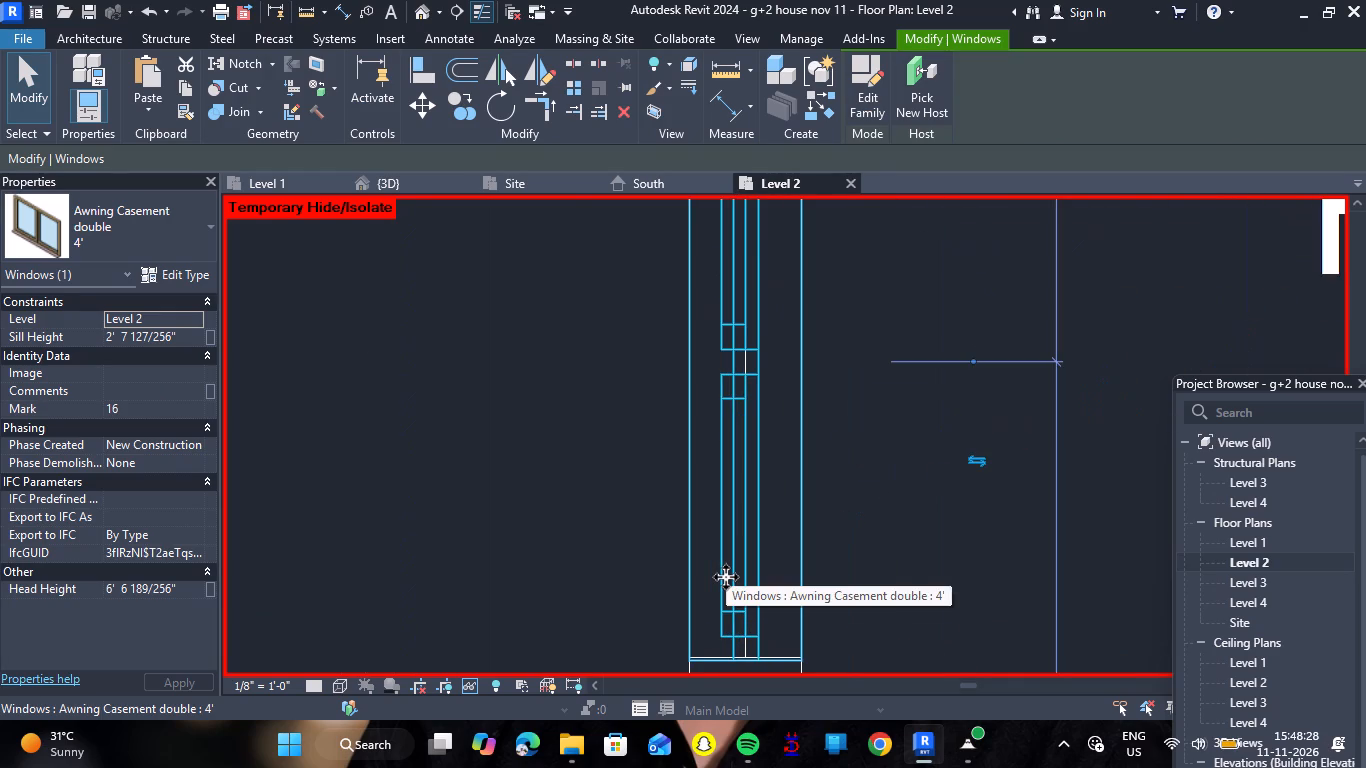
# Nudge the upper 4' awning casement window in the bedroom's west wall north to align with the opening lines in the wall.
pyautogui.press('Escape')
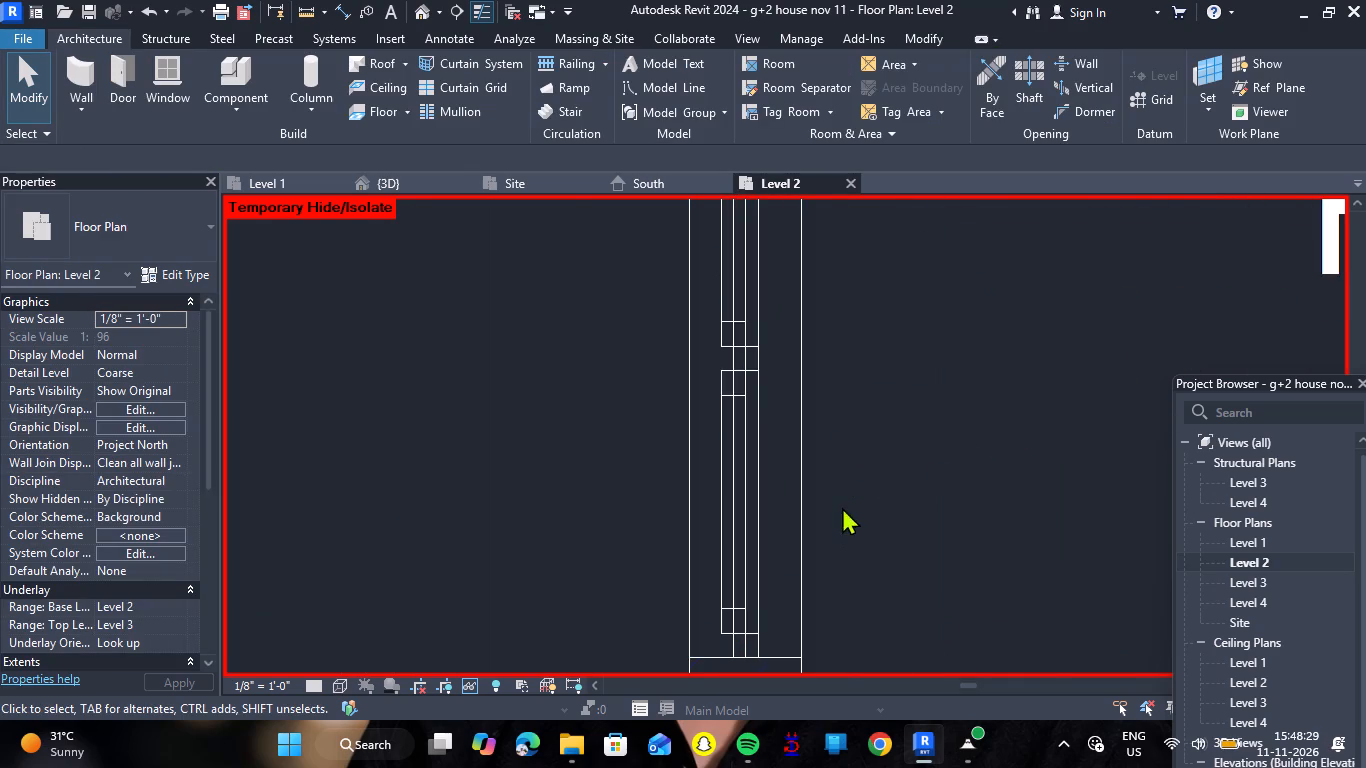
pyautogui.scroll(-19, 858, 482)
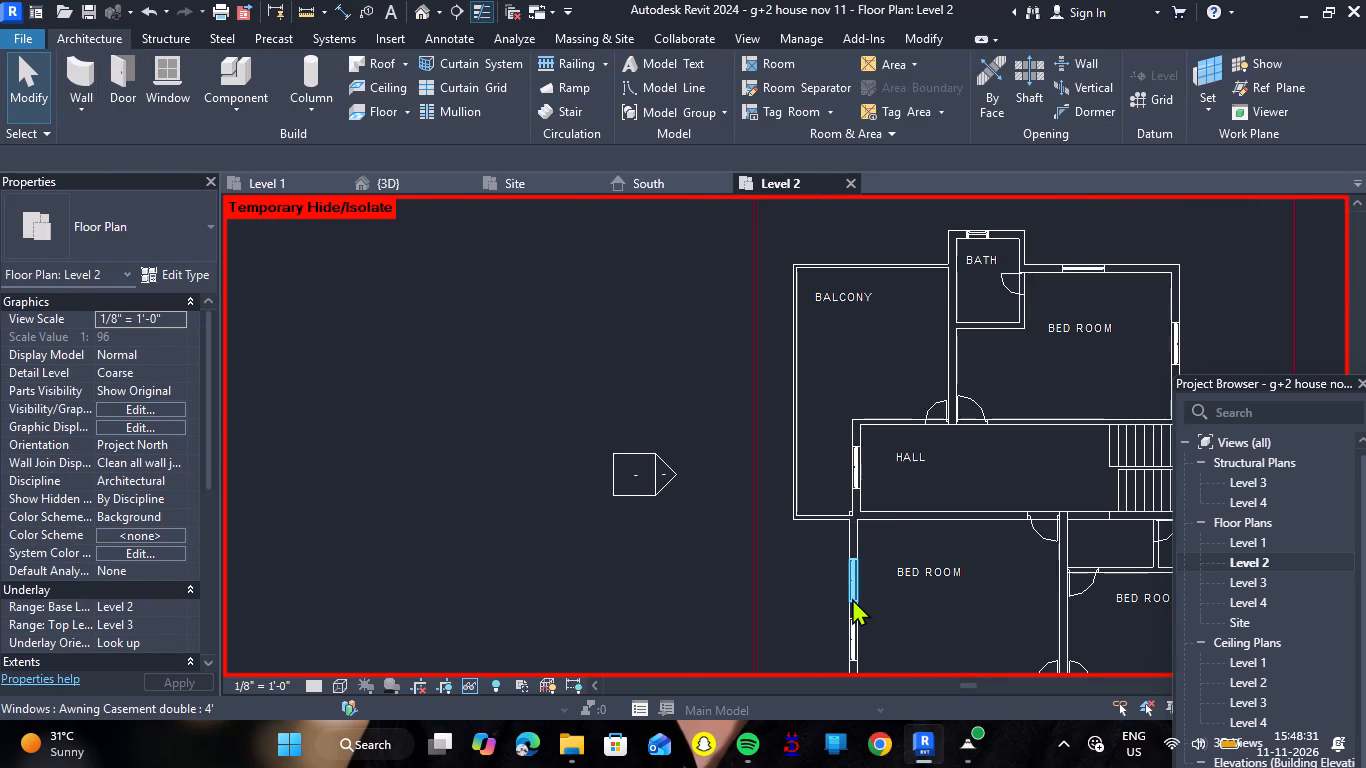
pyautogui.scroll(15, 852, 600)
pyautogui.click(861, 592)
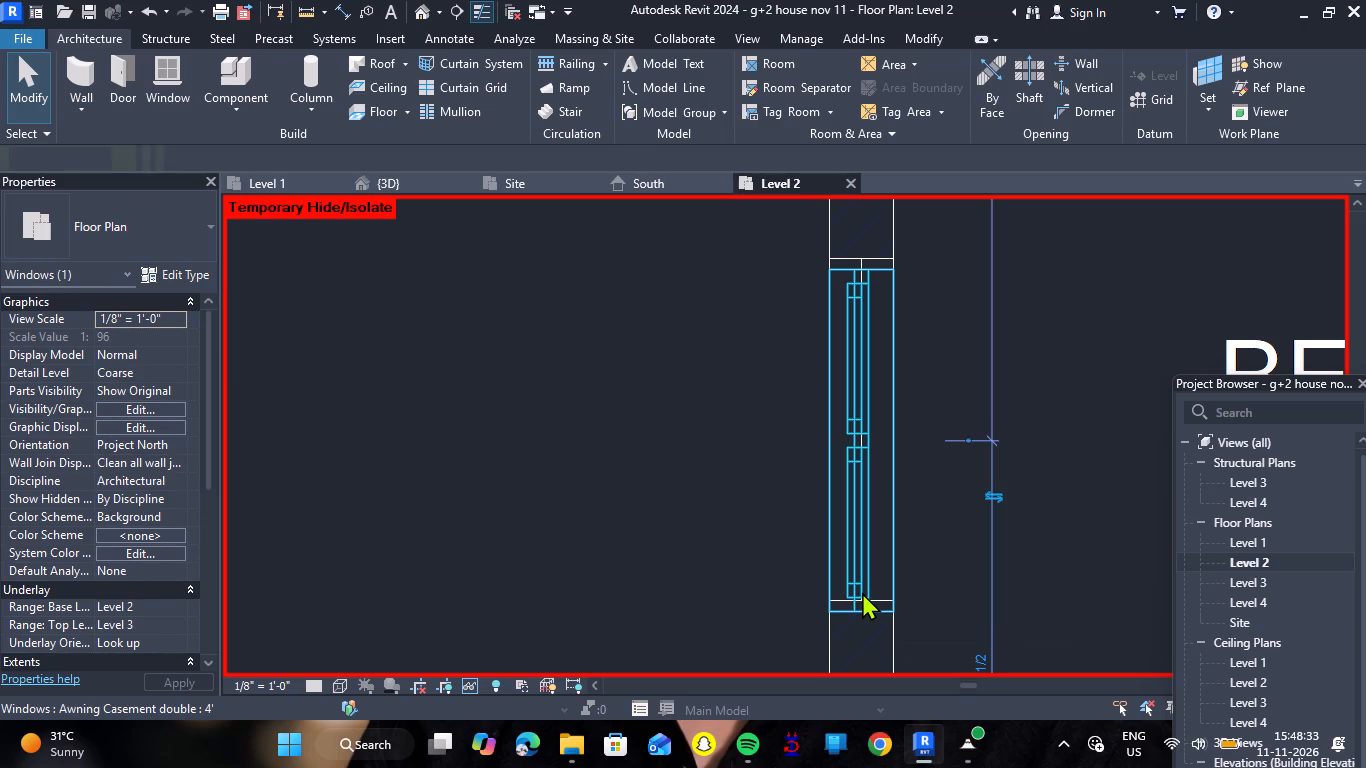
pyautogui.press('Up')
pyautogui.press('Up')
pyautogui.press('Up')
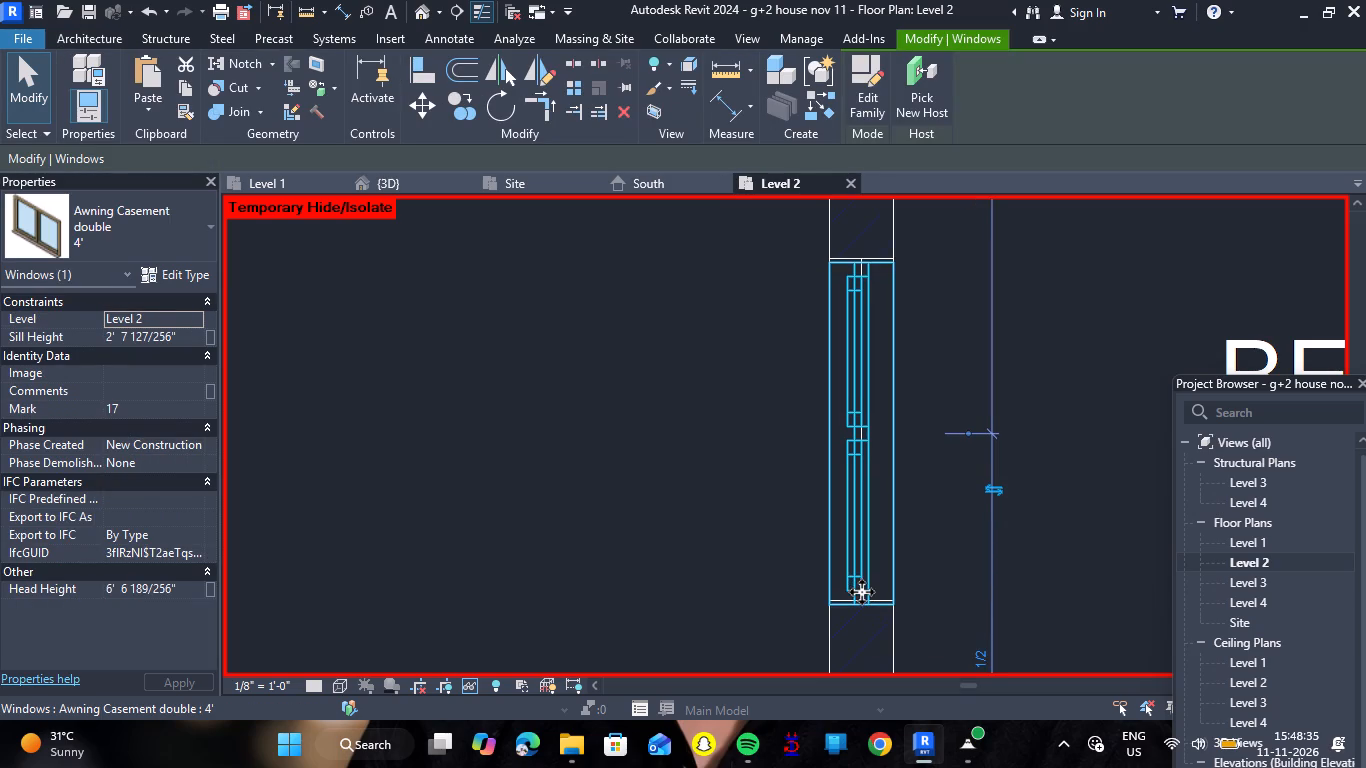
pyautogui.scroll(4, 856, 610)
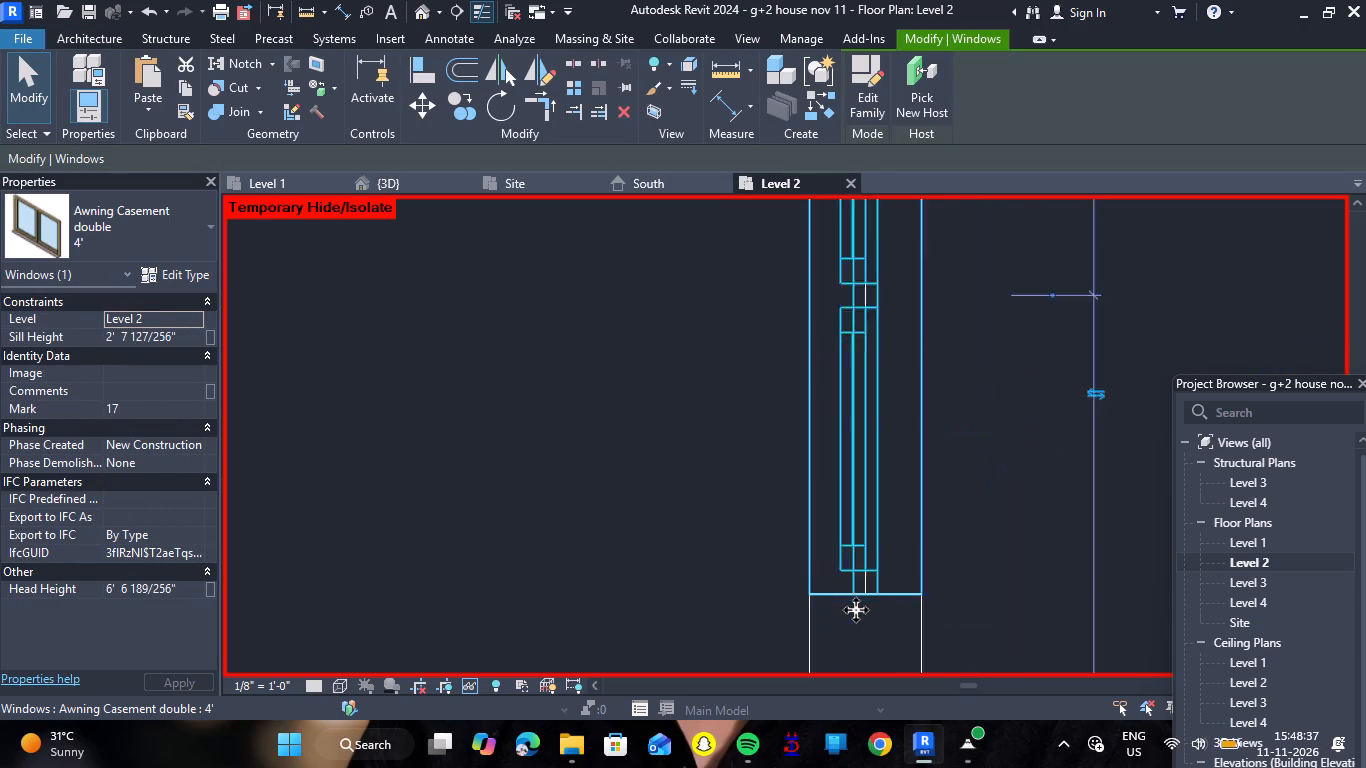
pyautogui.scroll(2, 856, 610)
pyautogui.press('Escape')
# Check how the lower 4' awning casement window in the bedroom's west wall lines up with its opening.
pyautogui.scroll(-15, 978, 361)
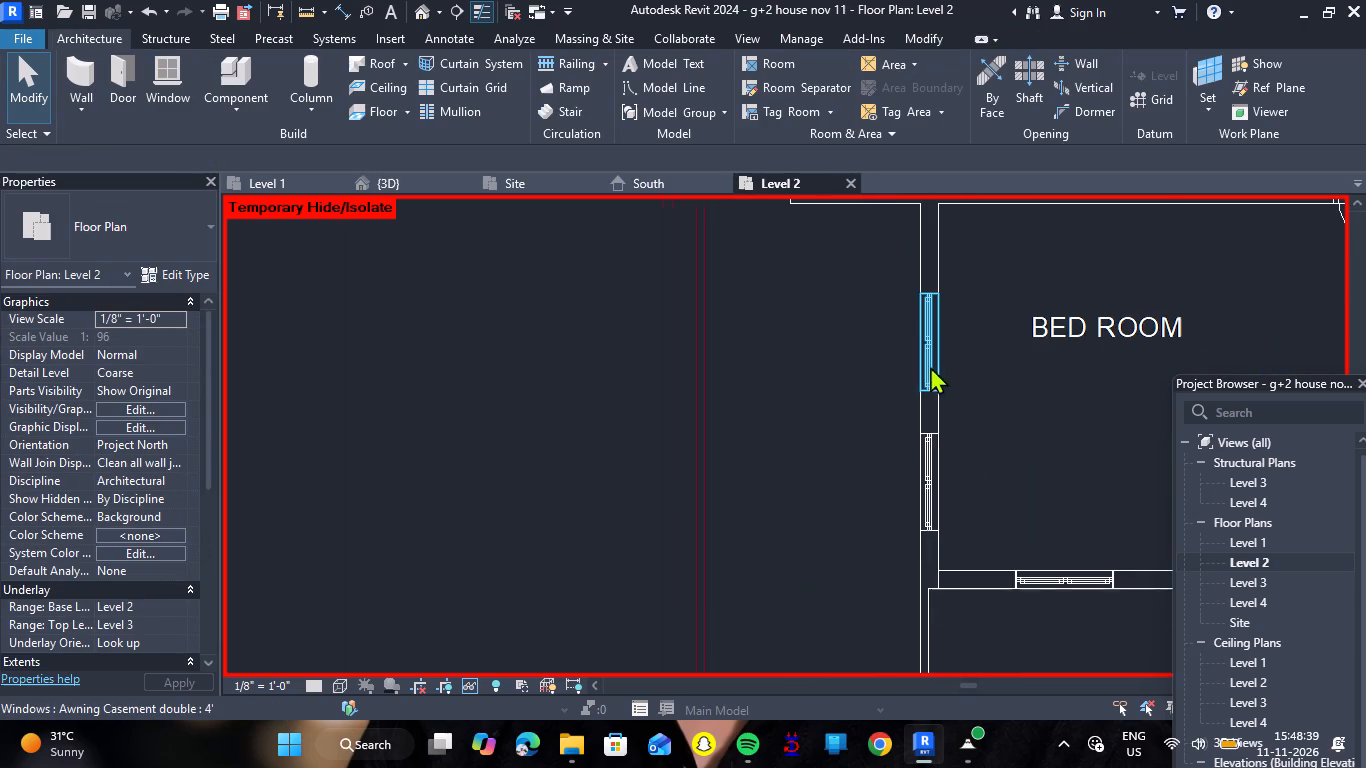
pyautogui.scroll(7, 922, 470)
pyautogui.click(922, 470)
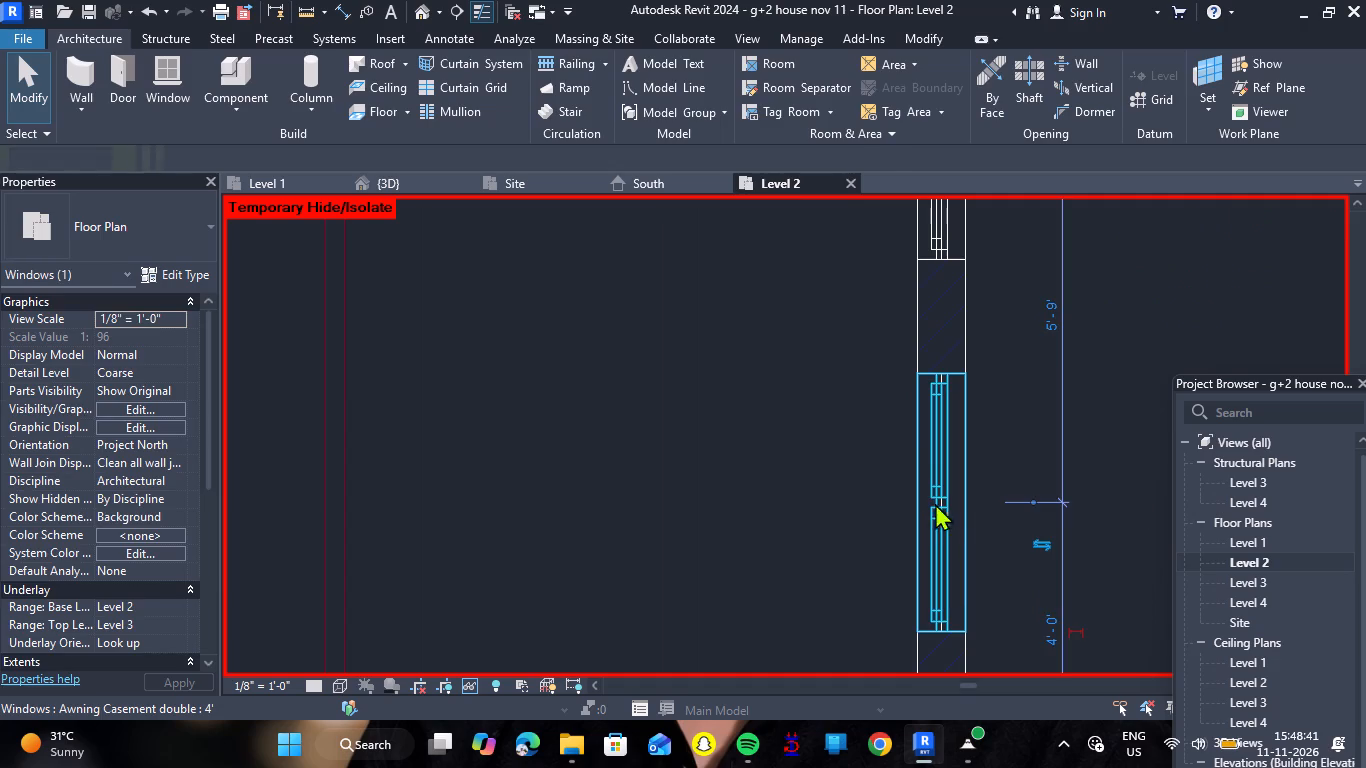
pyautogui.scroll(6, 941, 618)
pyautogui.scroll(-8, 941, 618)
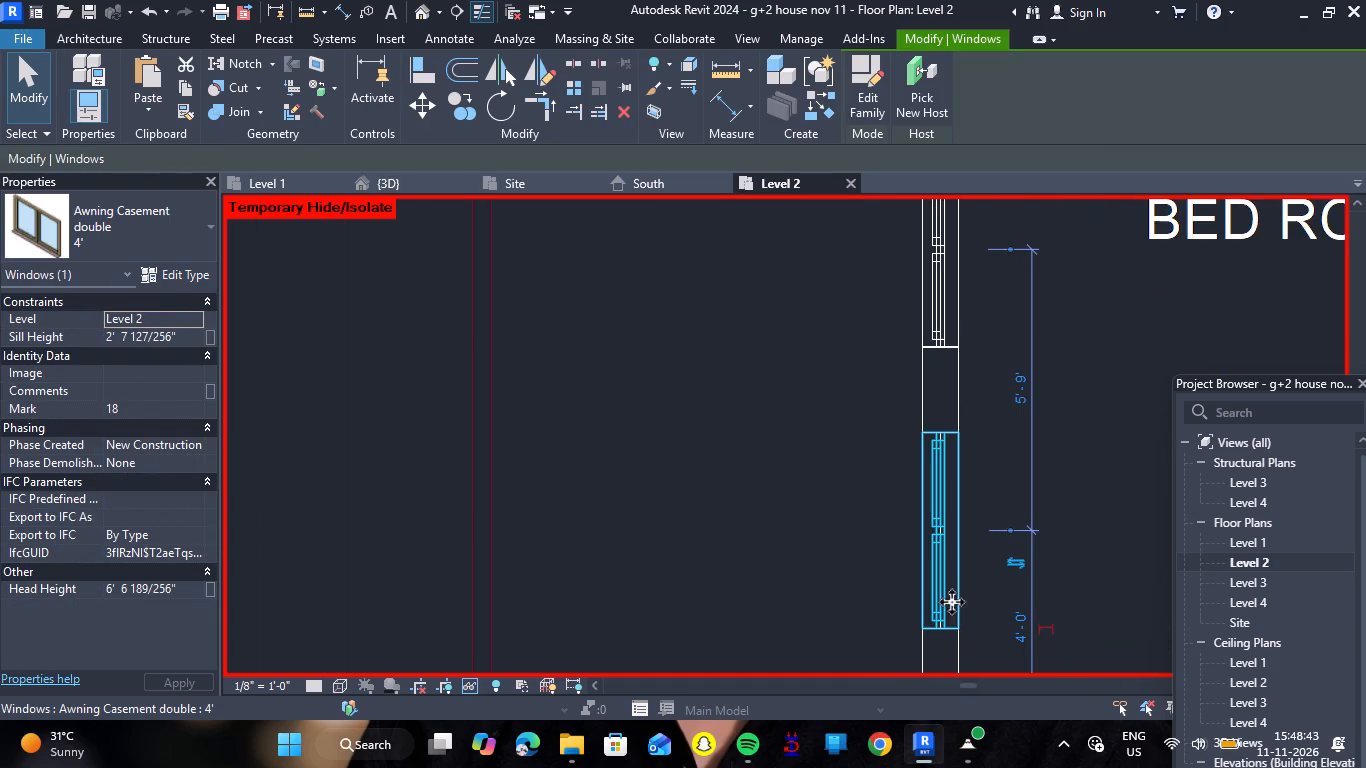
pyautogui.press('`')
pyautogui.scroll(-5, 927, 495)
pyautogui.press('Escape')
# Nudge the 4' awning casement window in the bedroom's south wall west to its opening lines, setting the west-side spacing to 5' 6 1/2".
pyautogui.scroll(-3, 938, 485)
pyautogui.scroll(15, 1062, 571)
pyautogui.click(897, 543)
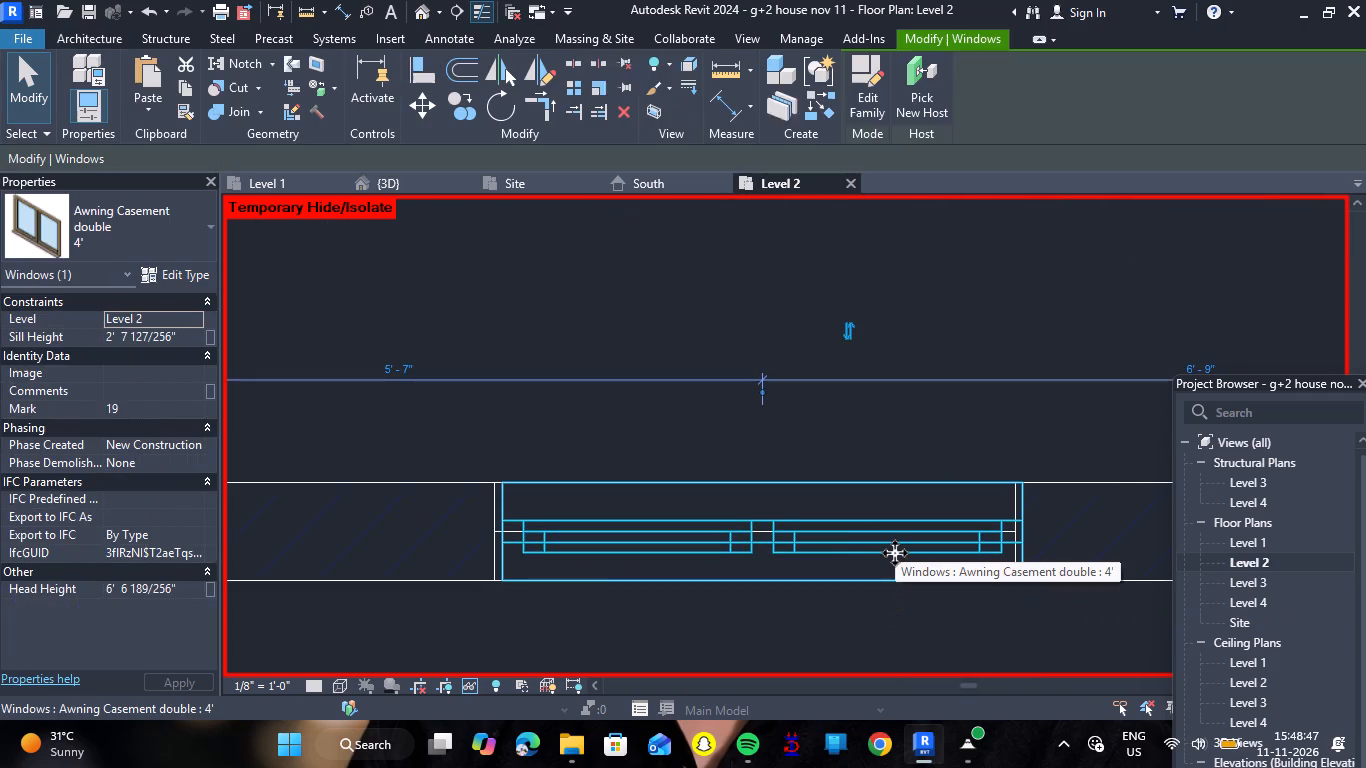
pyautogui.press('Left')
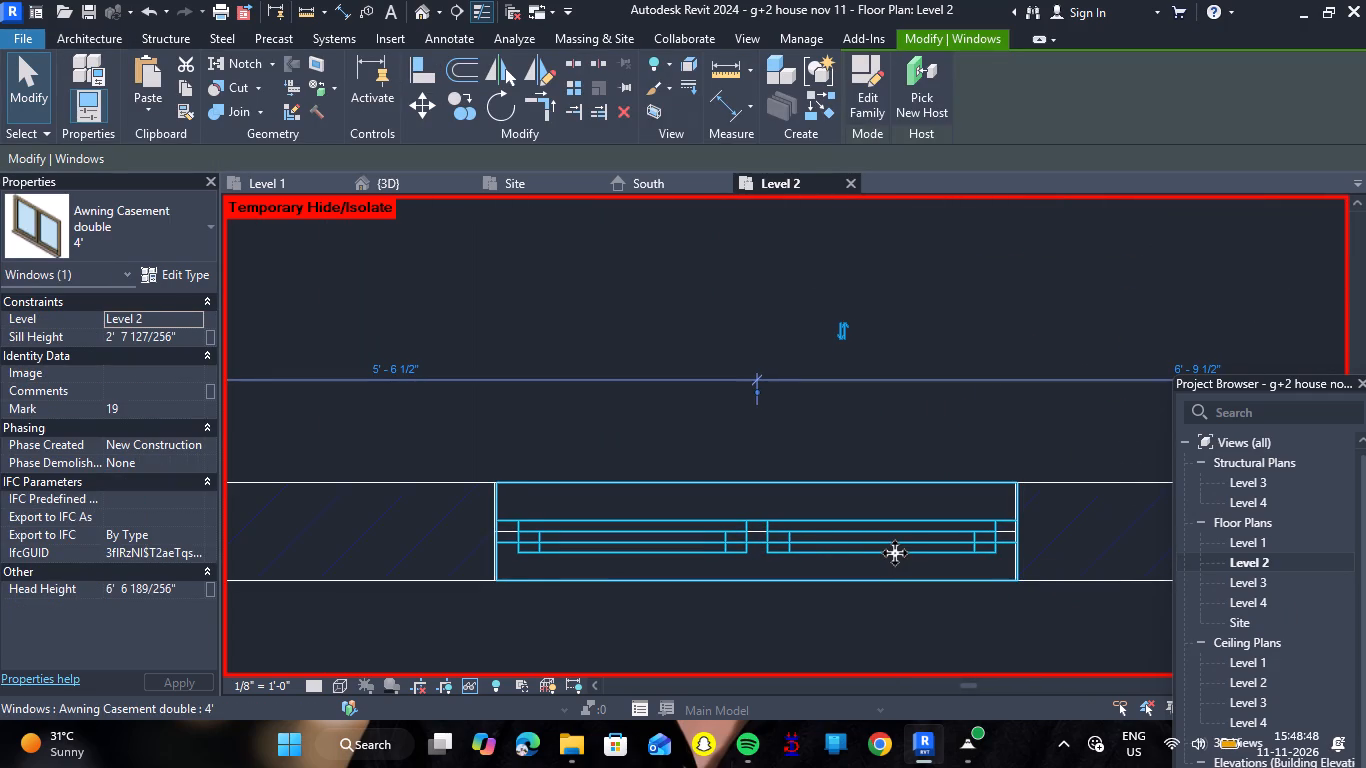
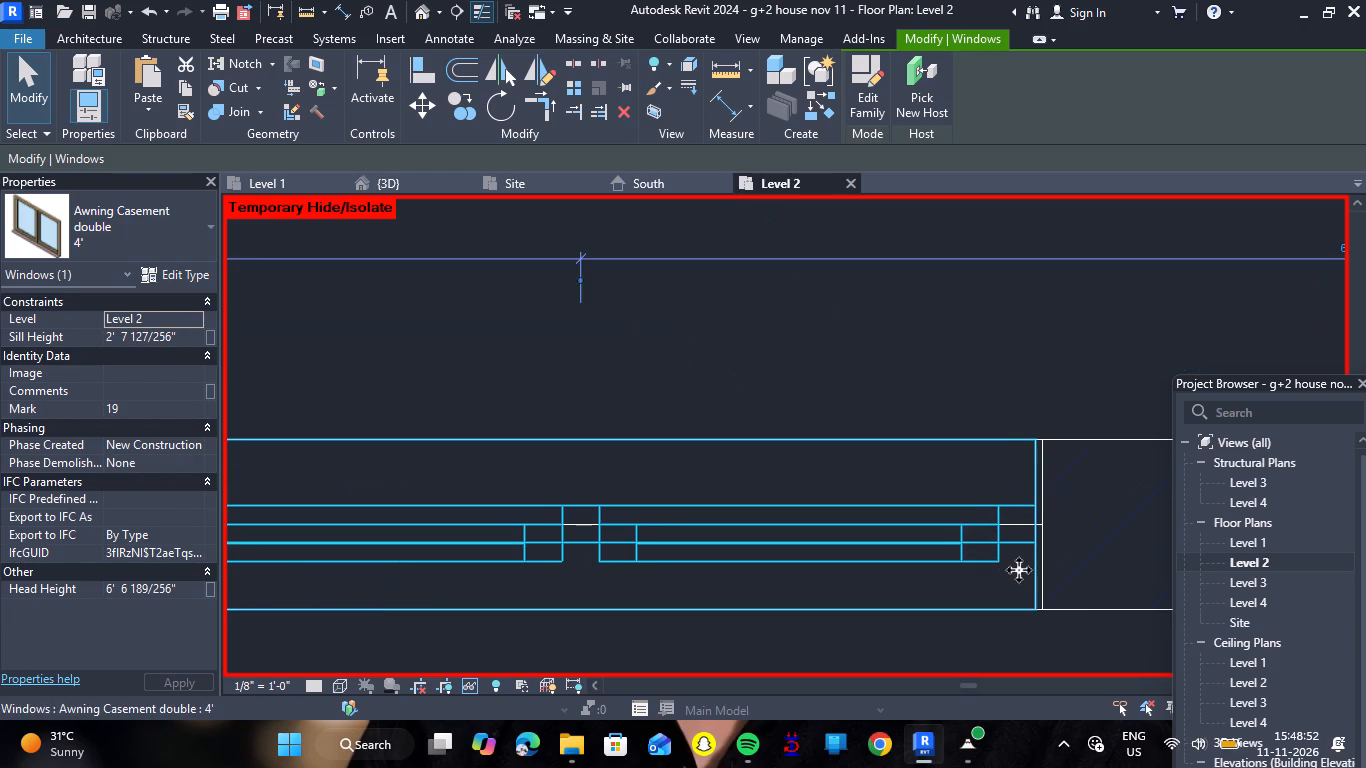
# Check how the eastern 4' awning casement window in the larger bedroom's south wall lines up with its opening.
pyautogui.press('Escape')
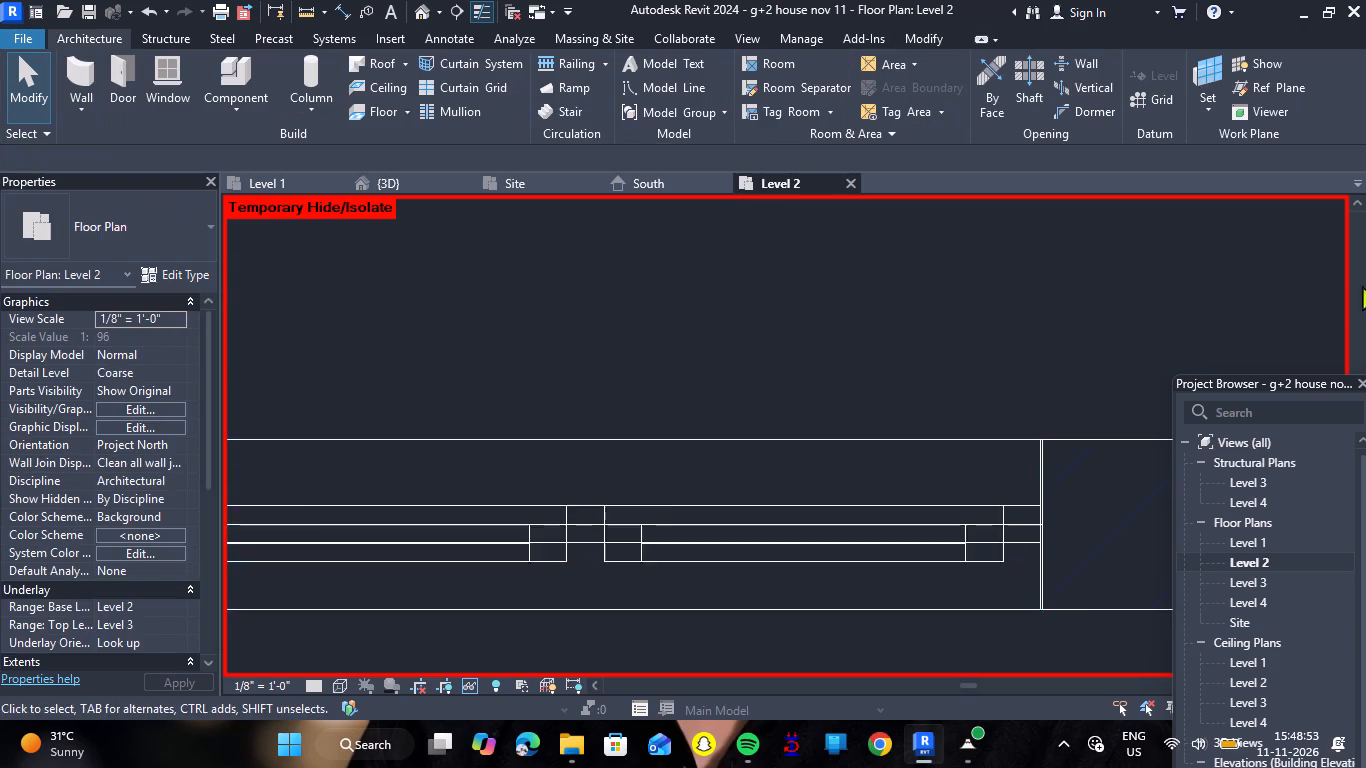
pyautogui.scroll(-6, 1343, 286)
pyautogui.scroll(-12, 958, 390)
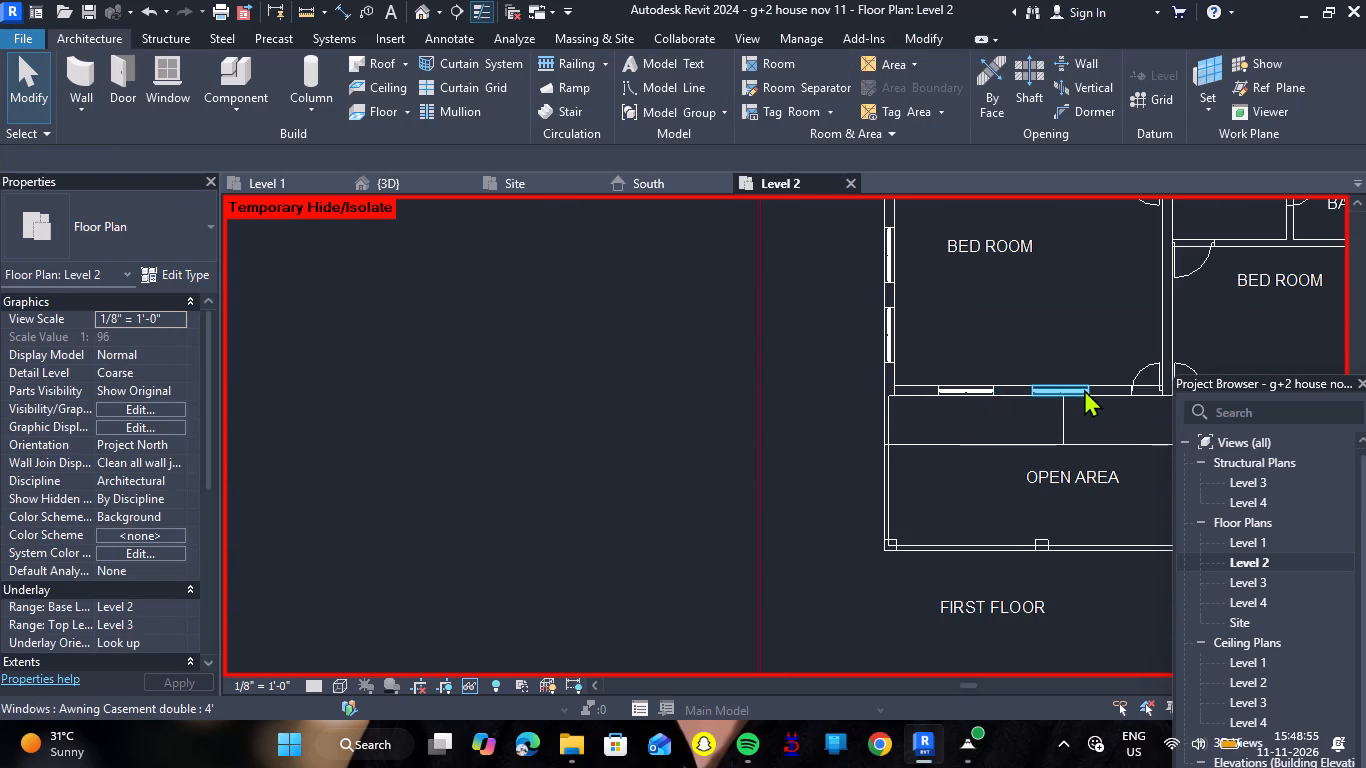
pyautogui.scroll(17, 1080, 389)
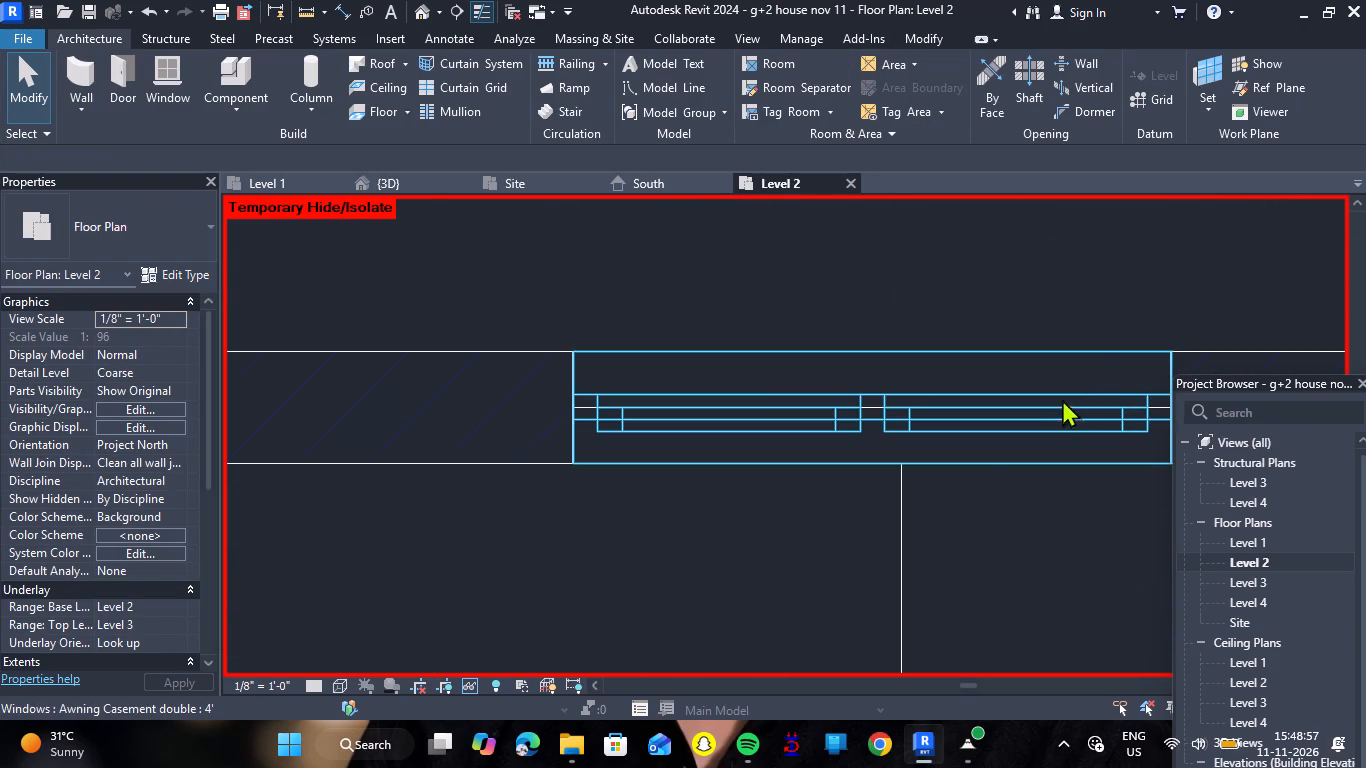
pyautogui.scroll(-15, 1033, 423)
pyautogui.scroll(-9, 992, 438)
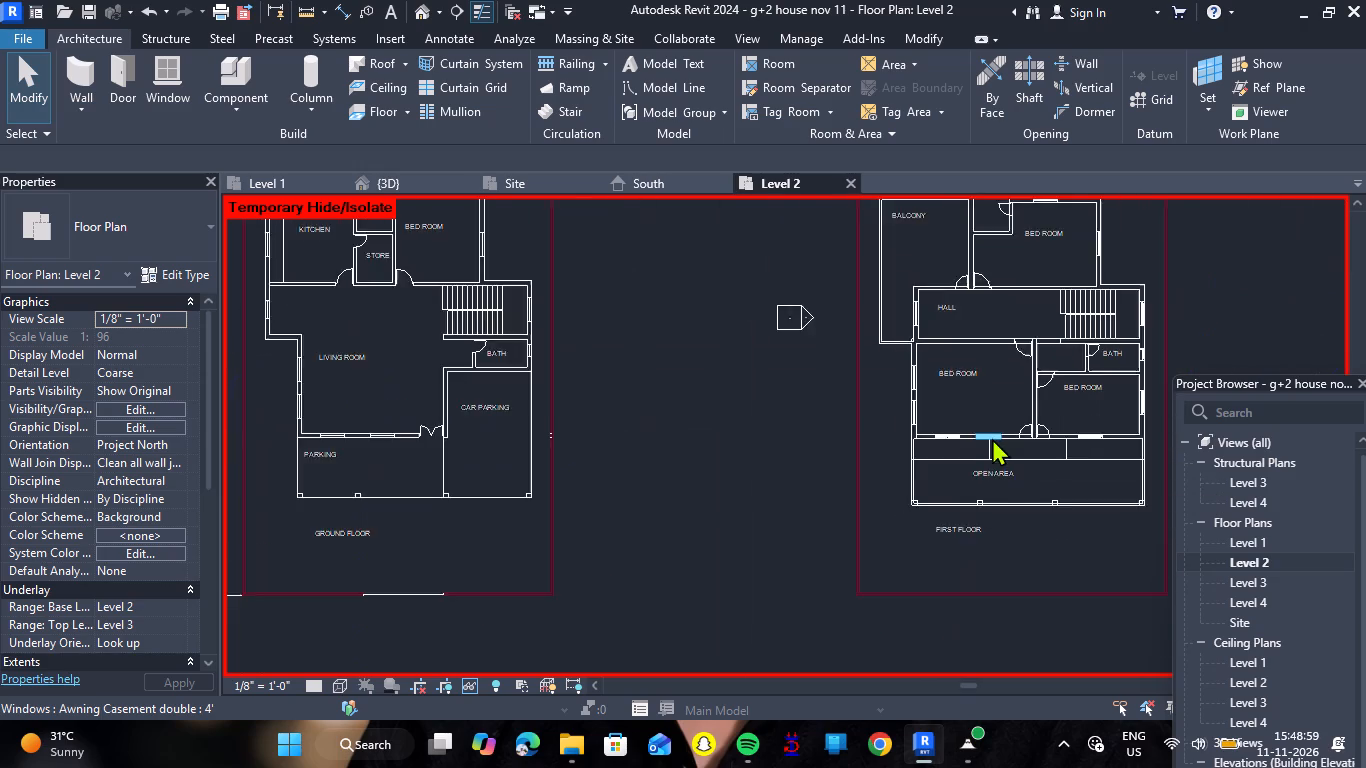
# Nudge the 4' awning casement window in the southeast bedroom's east wall south to align with the opening lines in the wall.
pyautogui.scroll(-2, 992, 438)
pyautogui.scroll(14, 1087, 416)
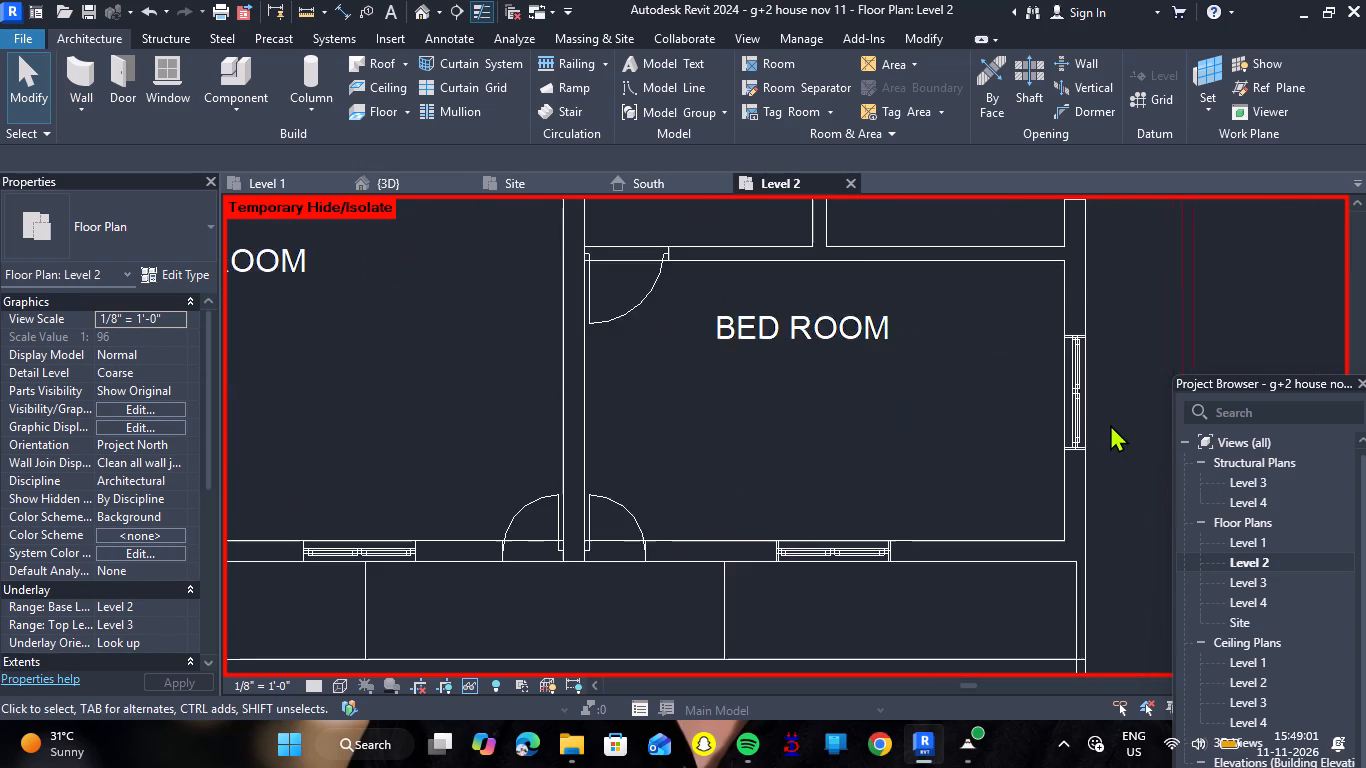
pyautogui.scroll(3, 1110, 424)
pyautogui.click(1046, 420)
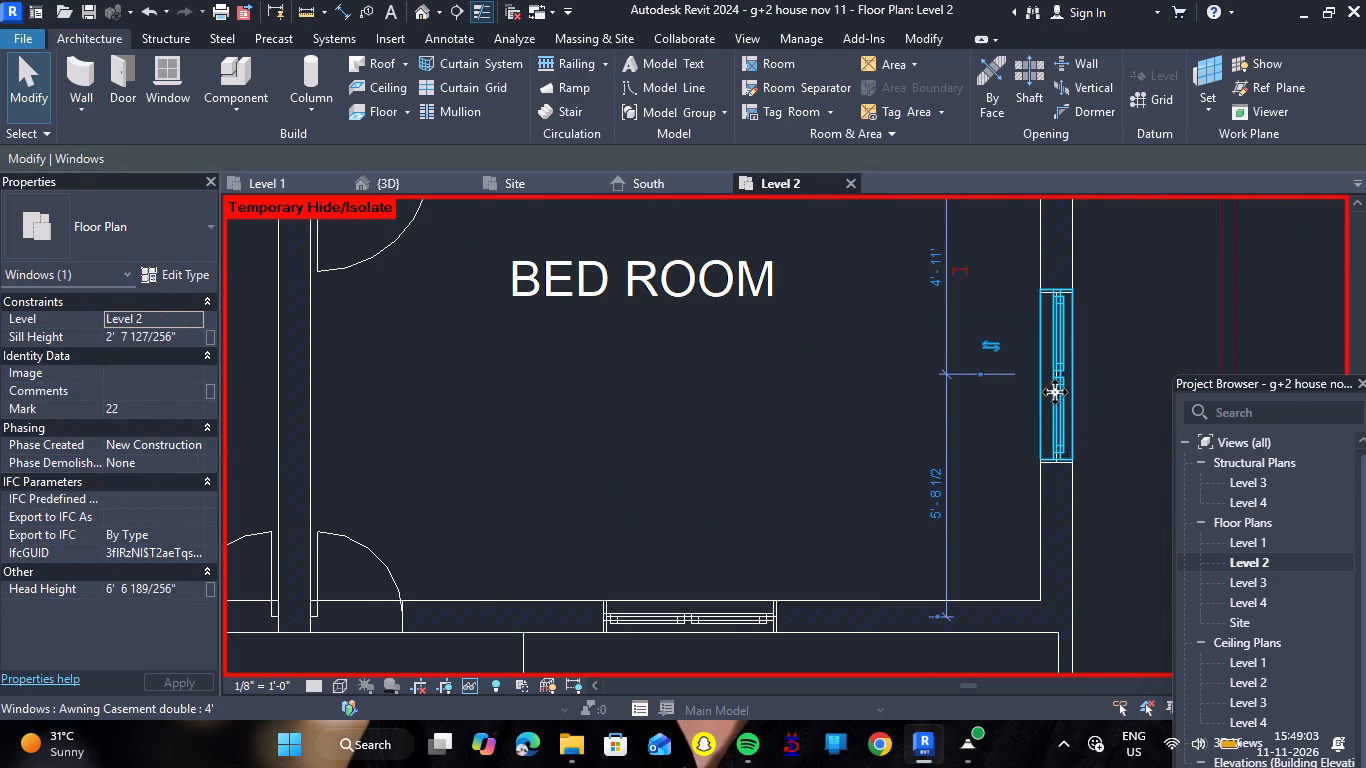
pyautogui.scroll(7, 1055, 392)
pyautogui.press('Down')
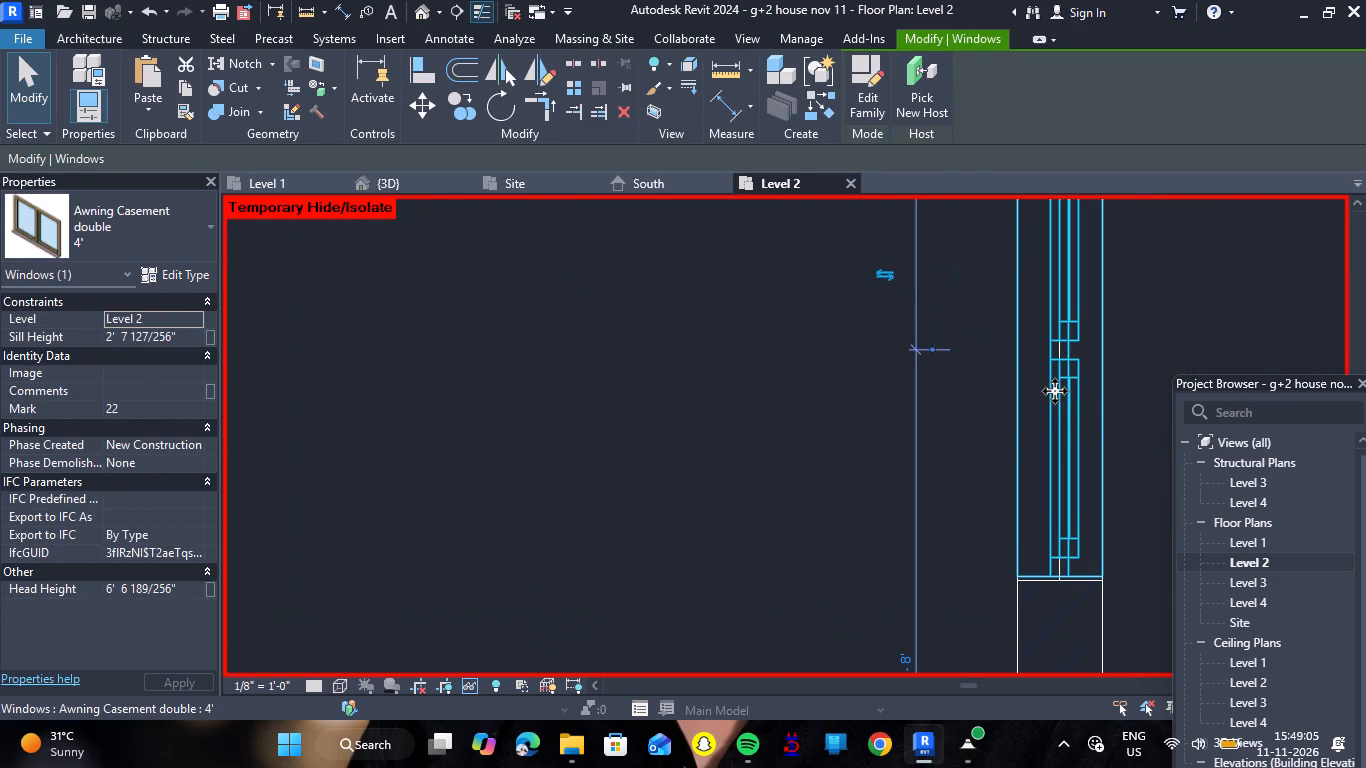
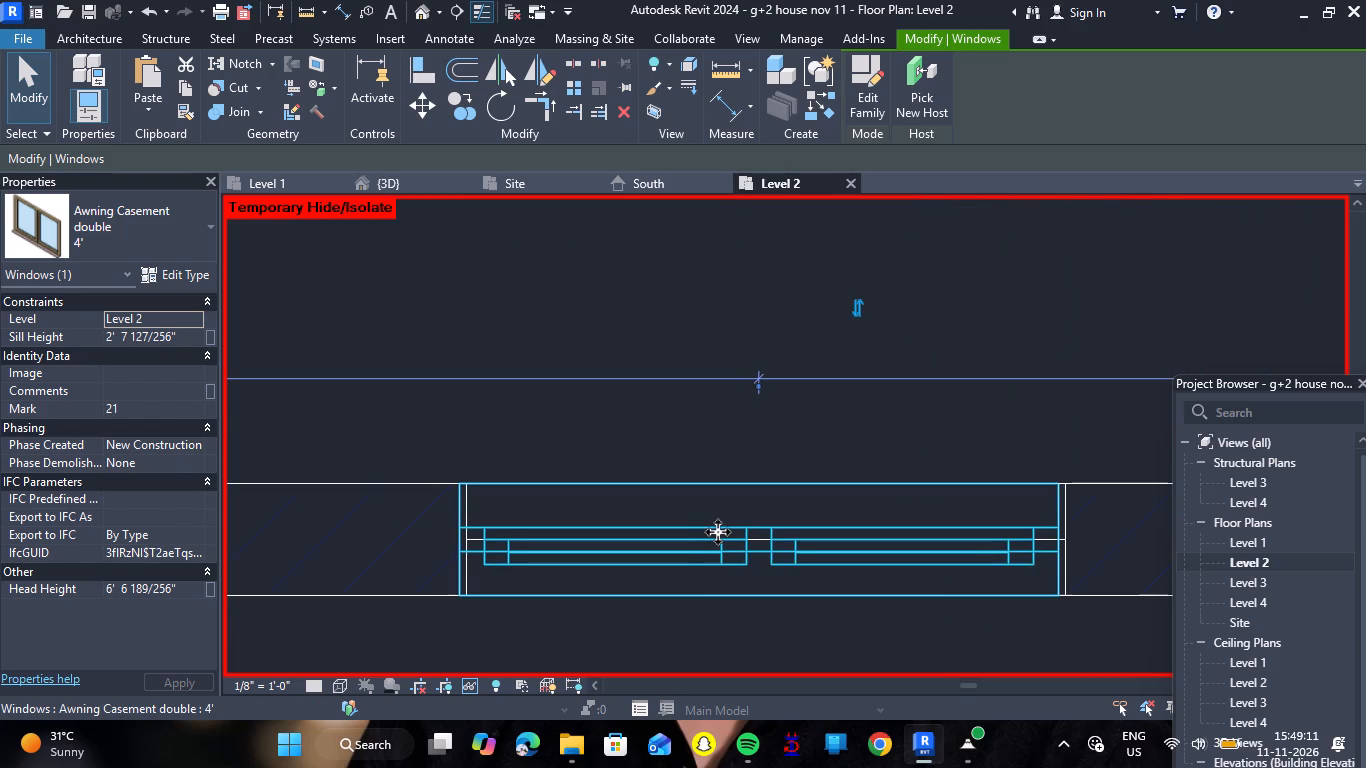
# Nudge the 4' awning casement window in the southeast bedroom's south wall east to align with the opening lines.
pyautogui.press('Right')
pyautogui.press('Right')
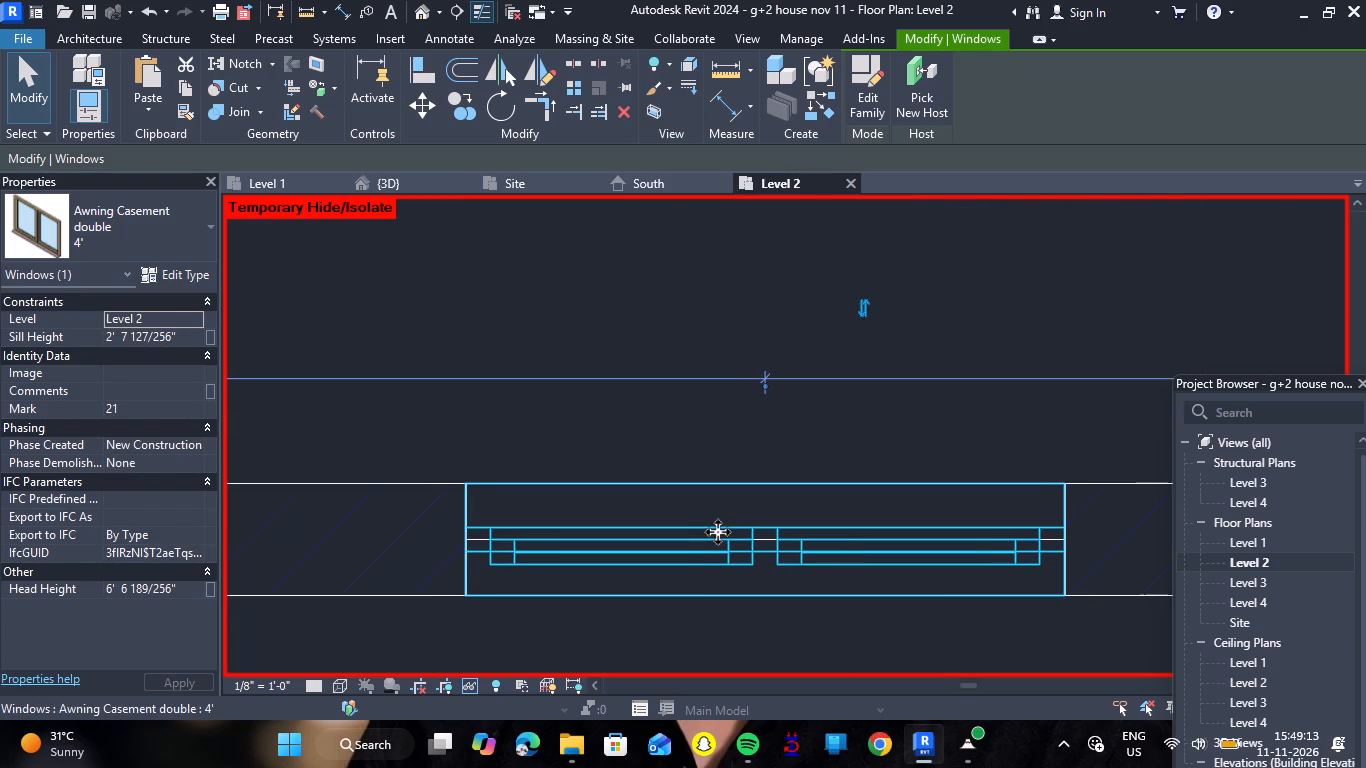
pyautogui.press('Escape')
pyautogui.scroll(-11, 697, 536)
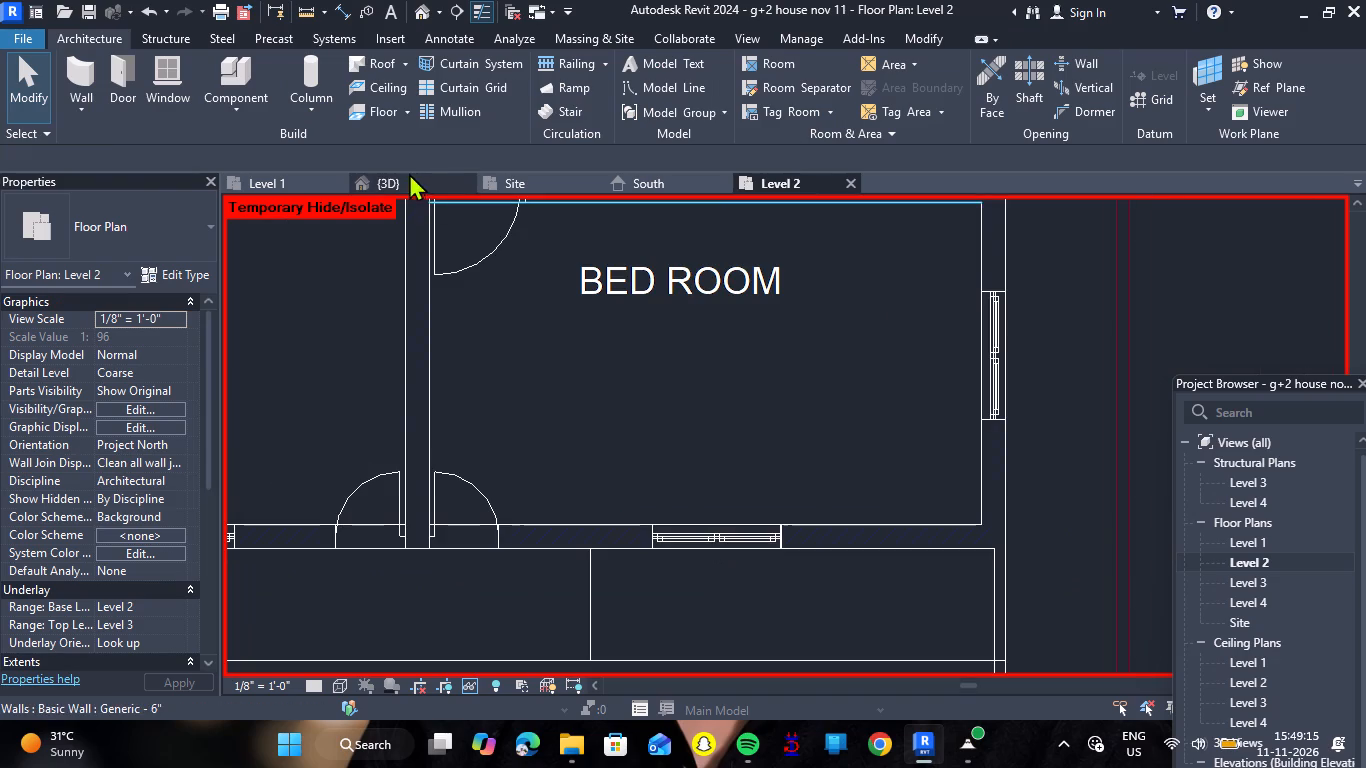
# In the 3D view, set the sill height of all ten Level 2 4' awning casement windows to 4'.
pyautogui.click(397, 188)
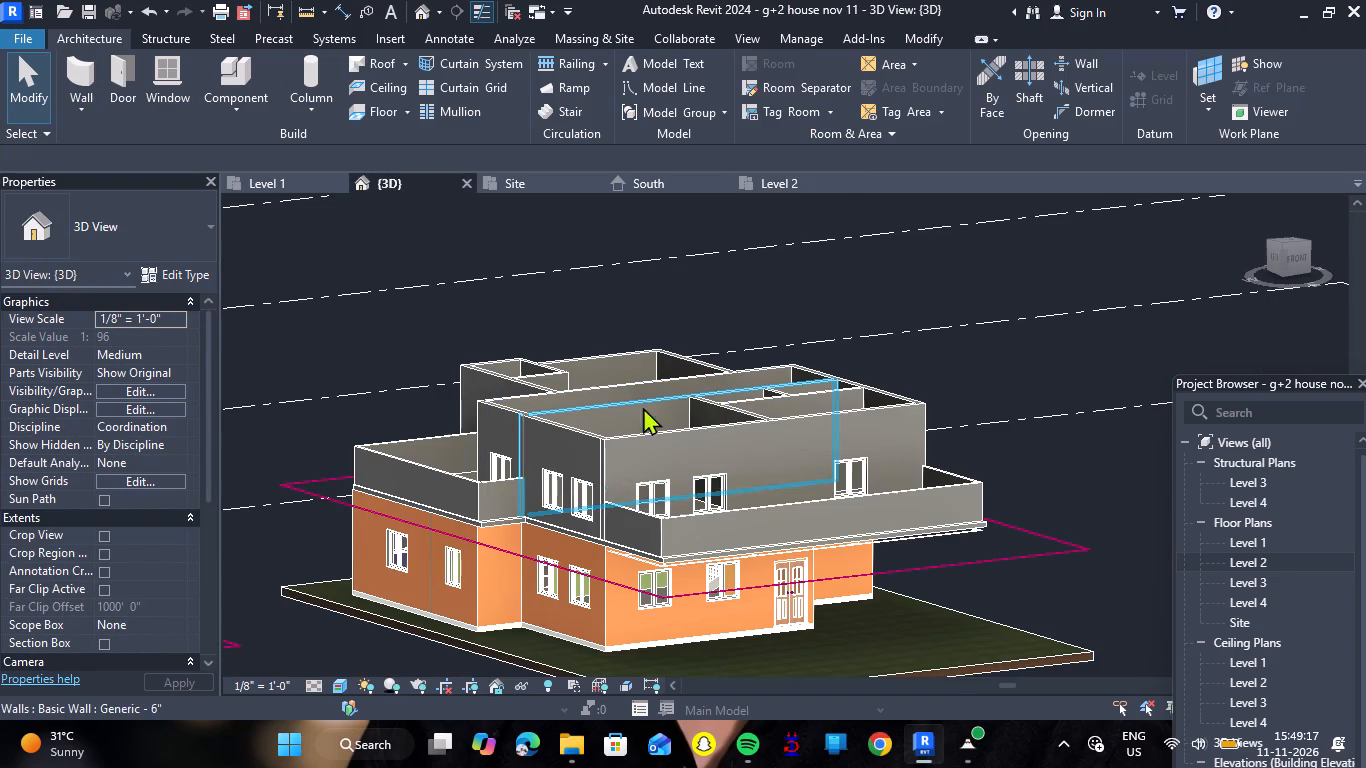
pyautogui.scroll(4, 566, 518)
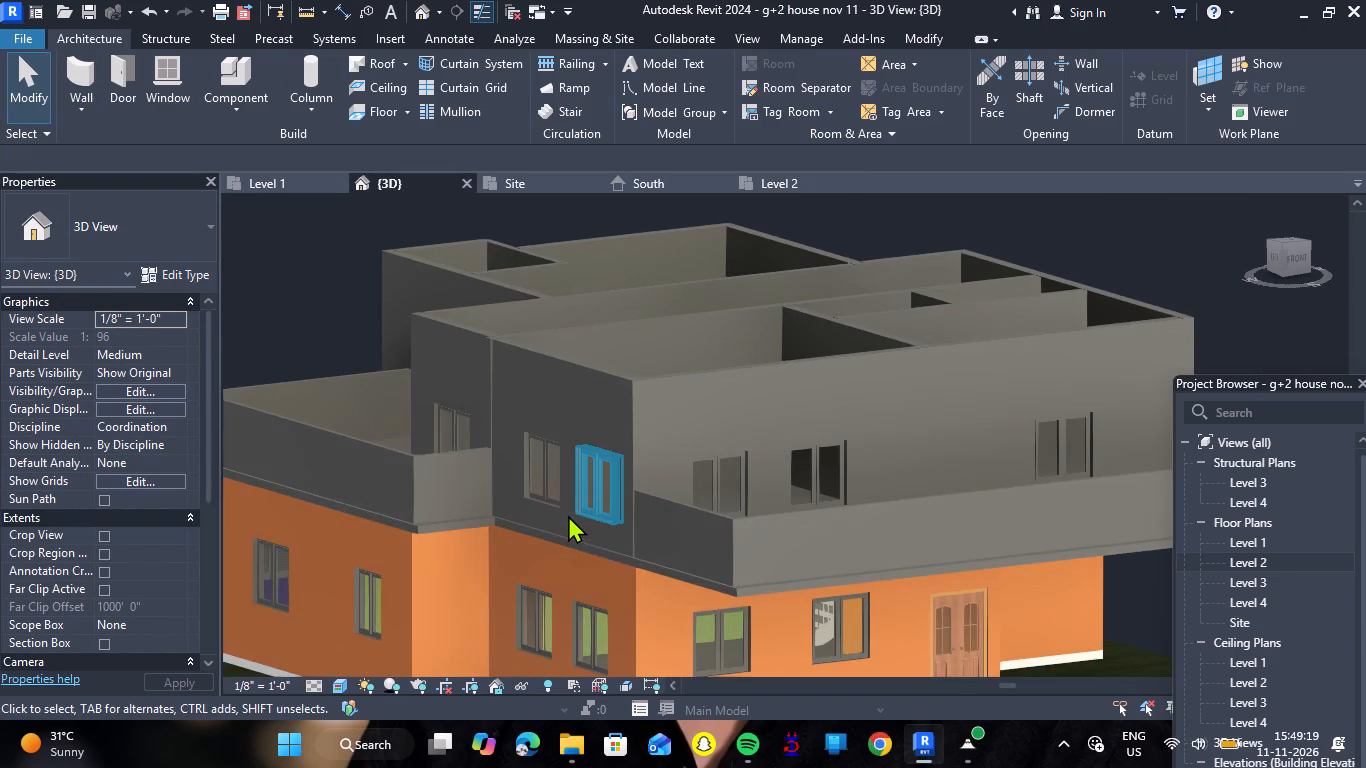
pyautogui.scroll(3, 568, 515)
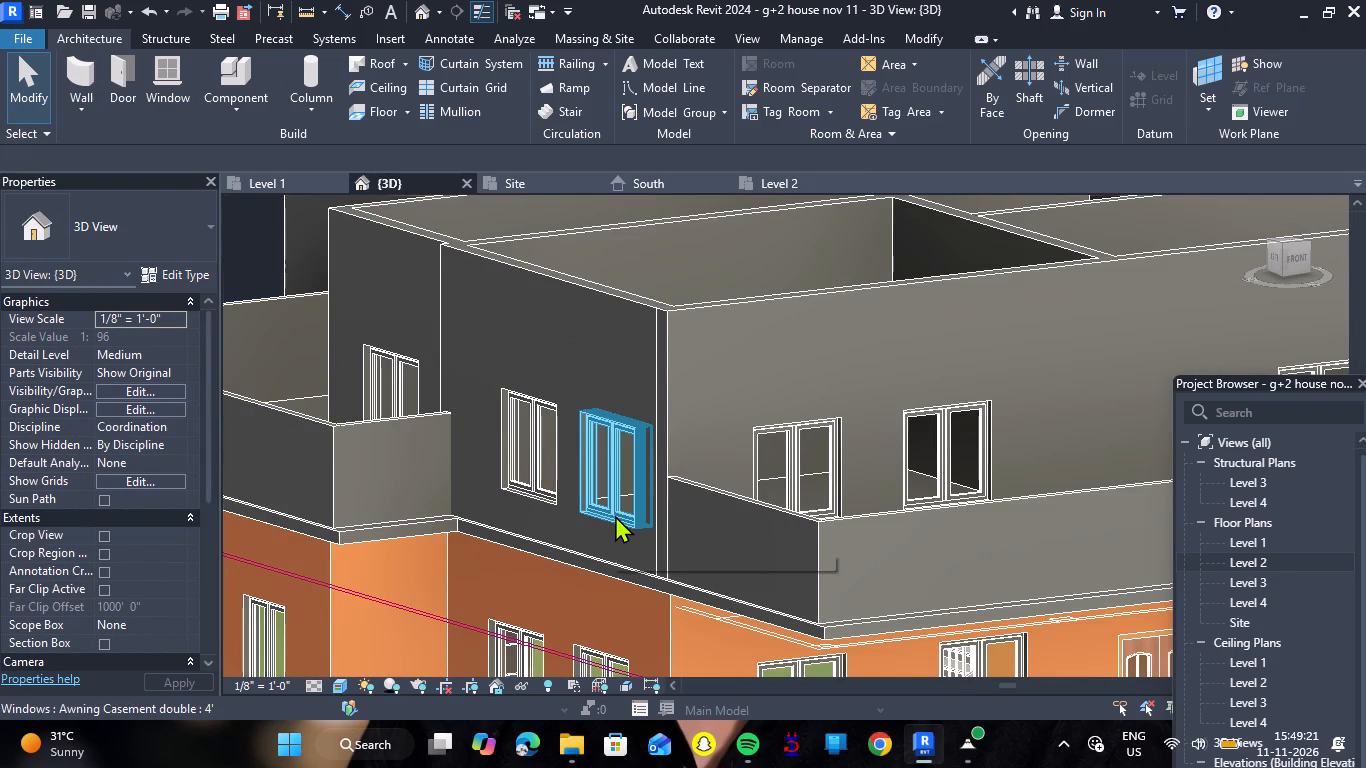
pyautogui.click(615, 515)
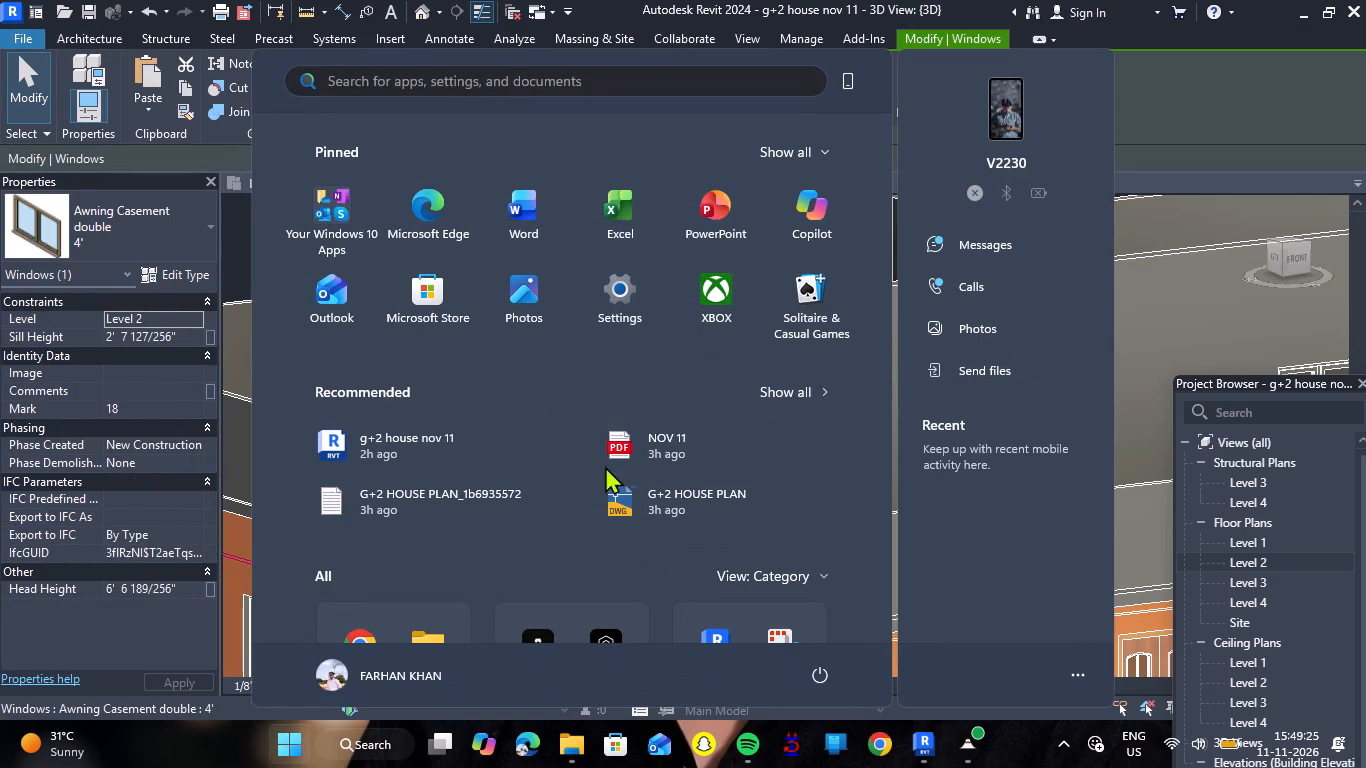
pyautogui.click(1192, 304)
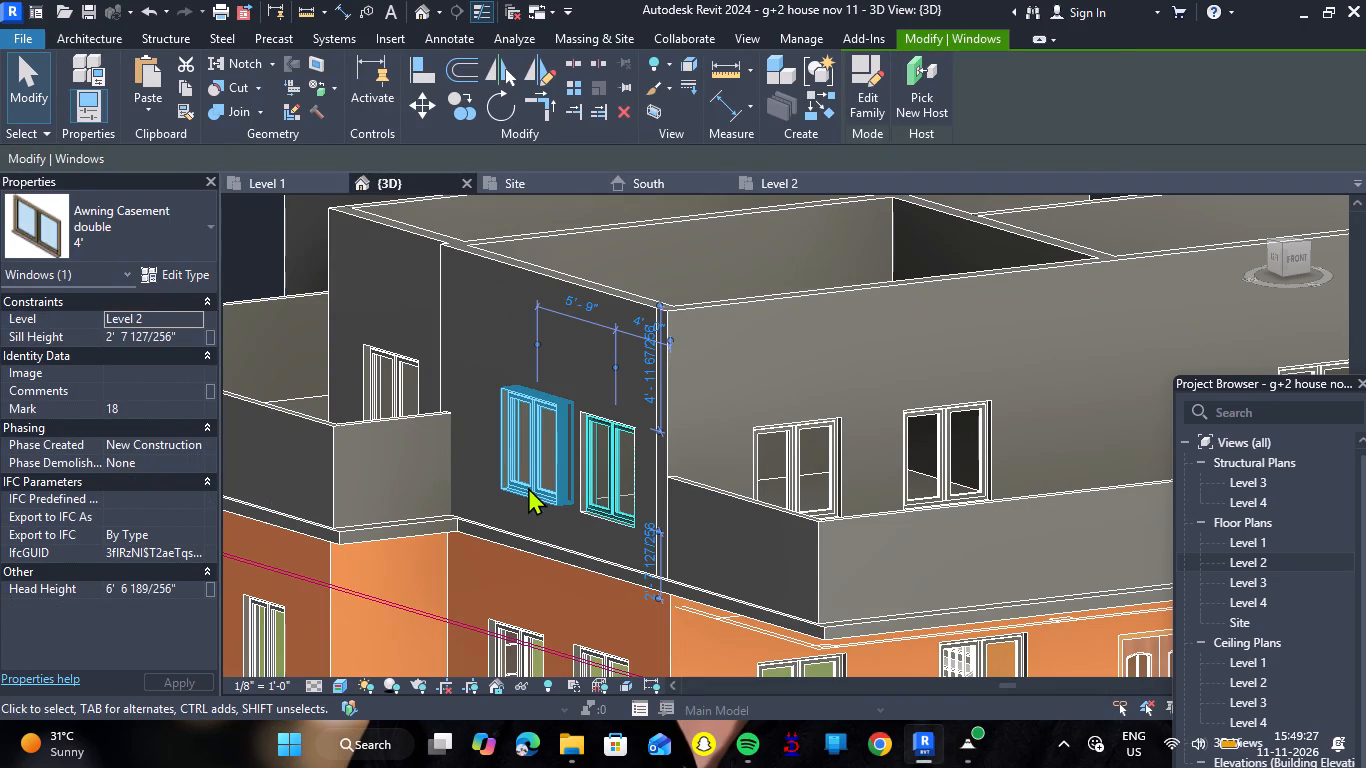
pyautogui.keyDown('ctrl'); pyautogui.click(528, 487); pyautogui.keyUp('ctrl')
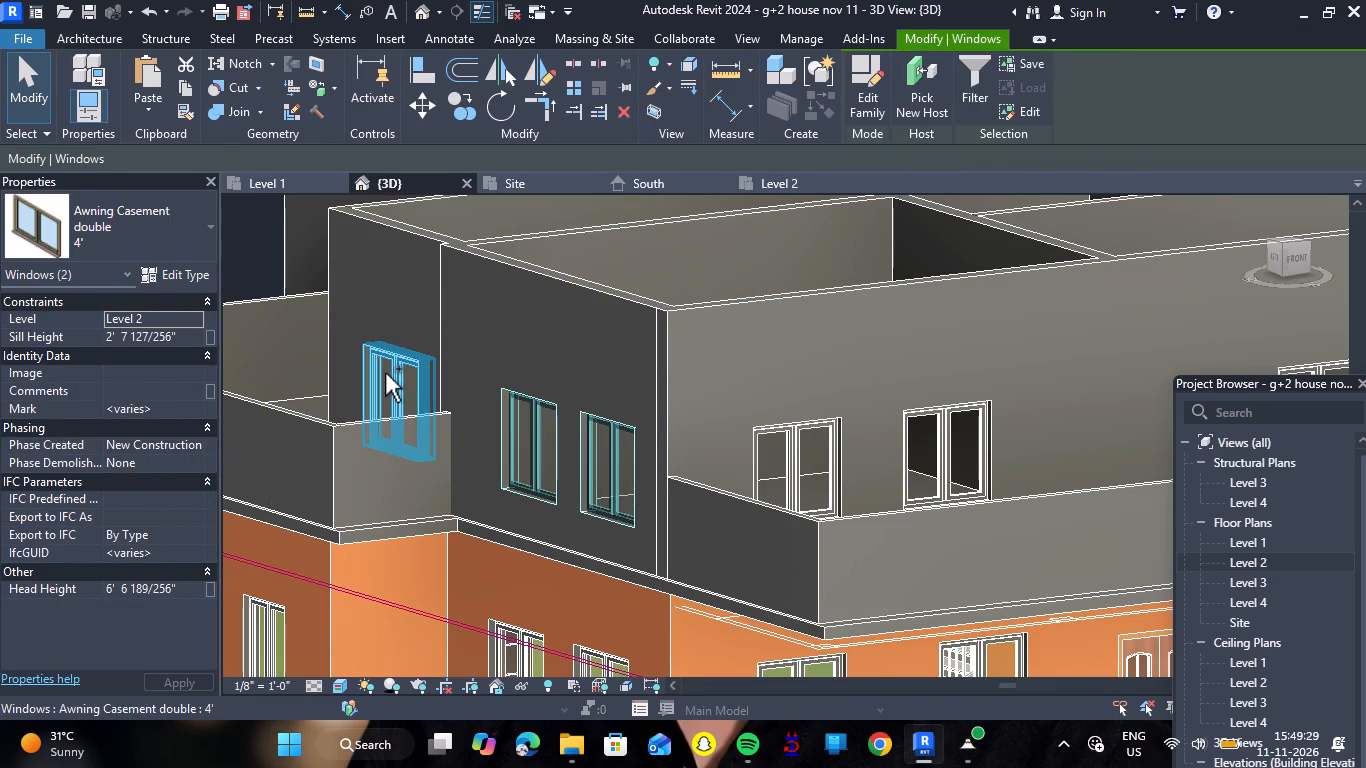
pyautogui.keyDown('ctrl'); pyautogui.click(385, 373); pyautogui.keyUp('ctrl')
pyautogui.keyDown('ctrl'); pyautogui.click(822, 455); pyautogui.keyUp('ctrl')
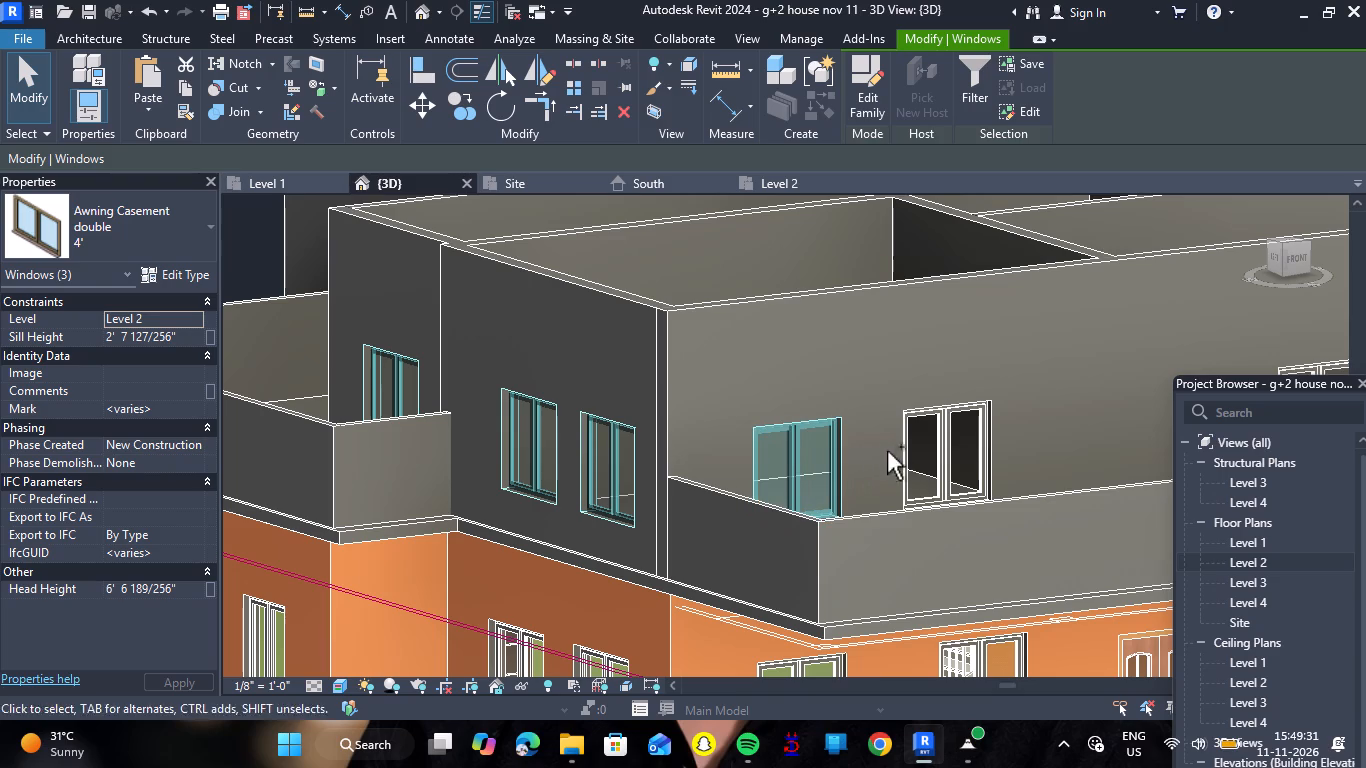
pyautogui.keyDown('ctrl'); pyautogui.click(916, 448); pyautogui.keyUp('ctrl')
pyautogui.scroll(-8, 797, 440)
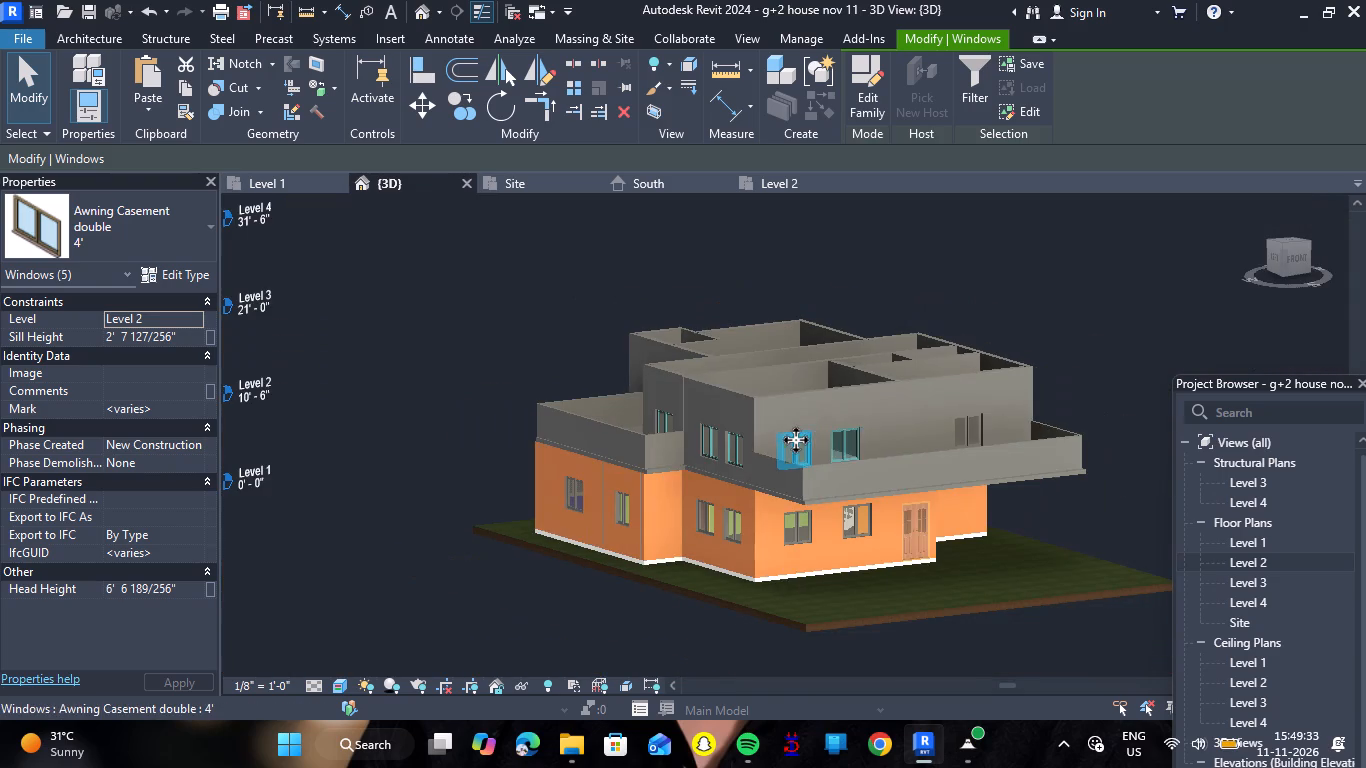
pyautogui.scroll(8, 987, 422)
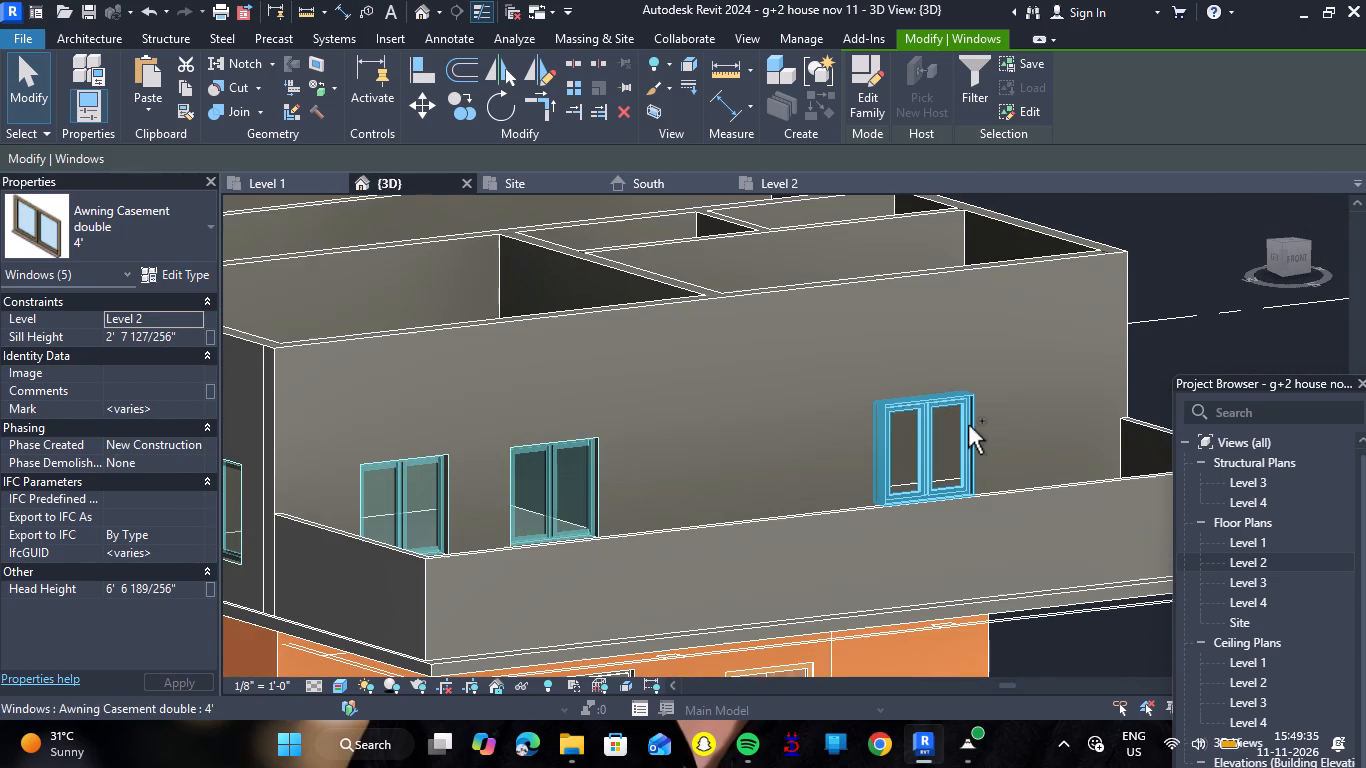
pyautogui.keyDown('ctrl'); pyautogui.click(968, 425); pyautogui.keyUp('ctrl')
pyautogui.keyDown('shift'); pyautogui.moveTo(1011, 425); pyautogui.dragTo(982, 435, button='right'); pyautogui.keyUp('shift')
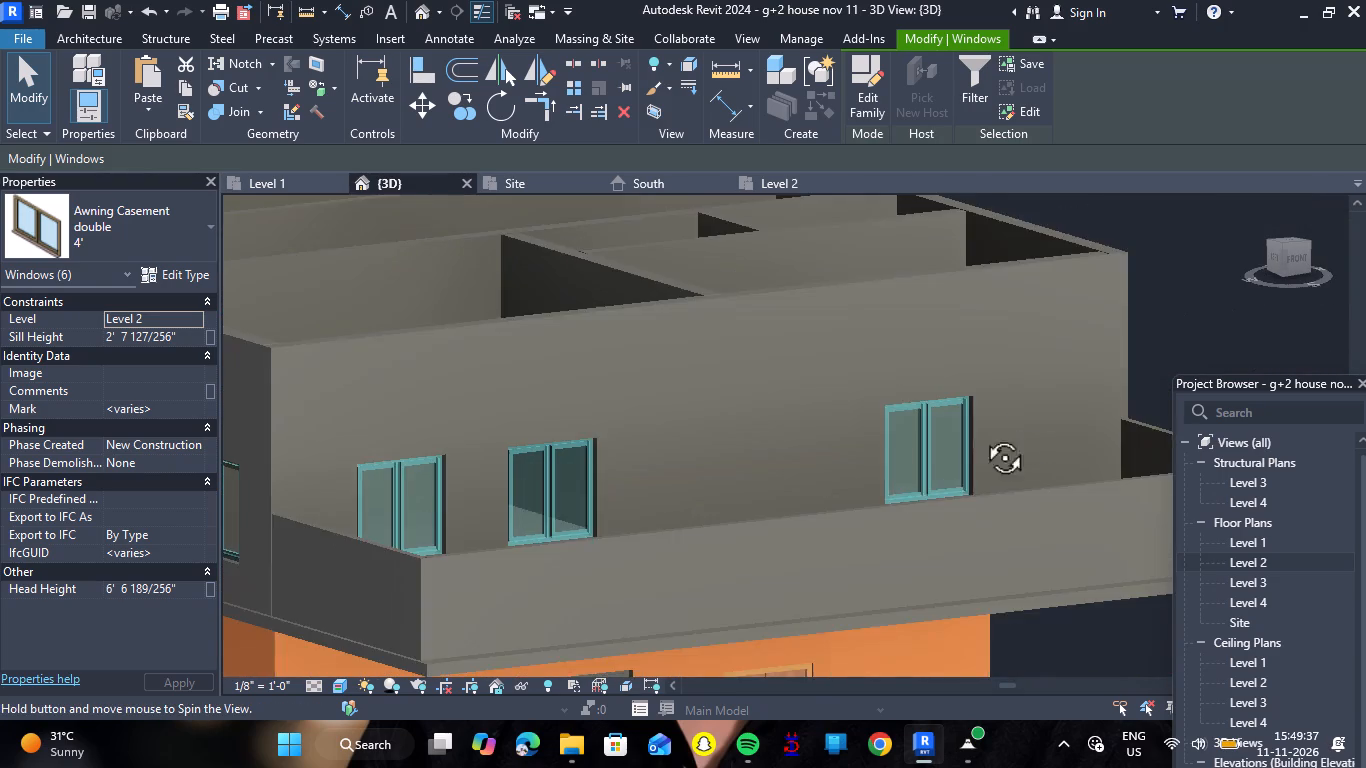
pyautogui.keyDown('shift'); pyautogui.moveTo(982, 435); pyautogui.dragTo(516, 442, button='right'); pyautogui.keyUp('shift')
pyautogui.scroll(-6, 512, 442)
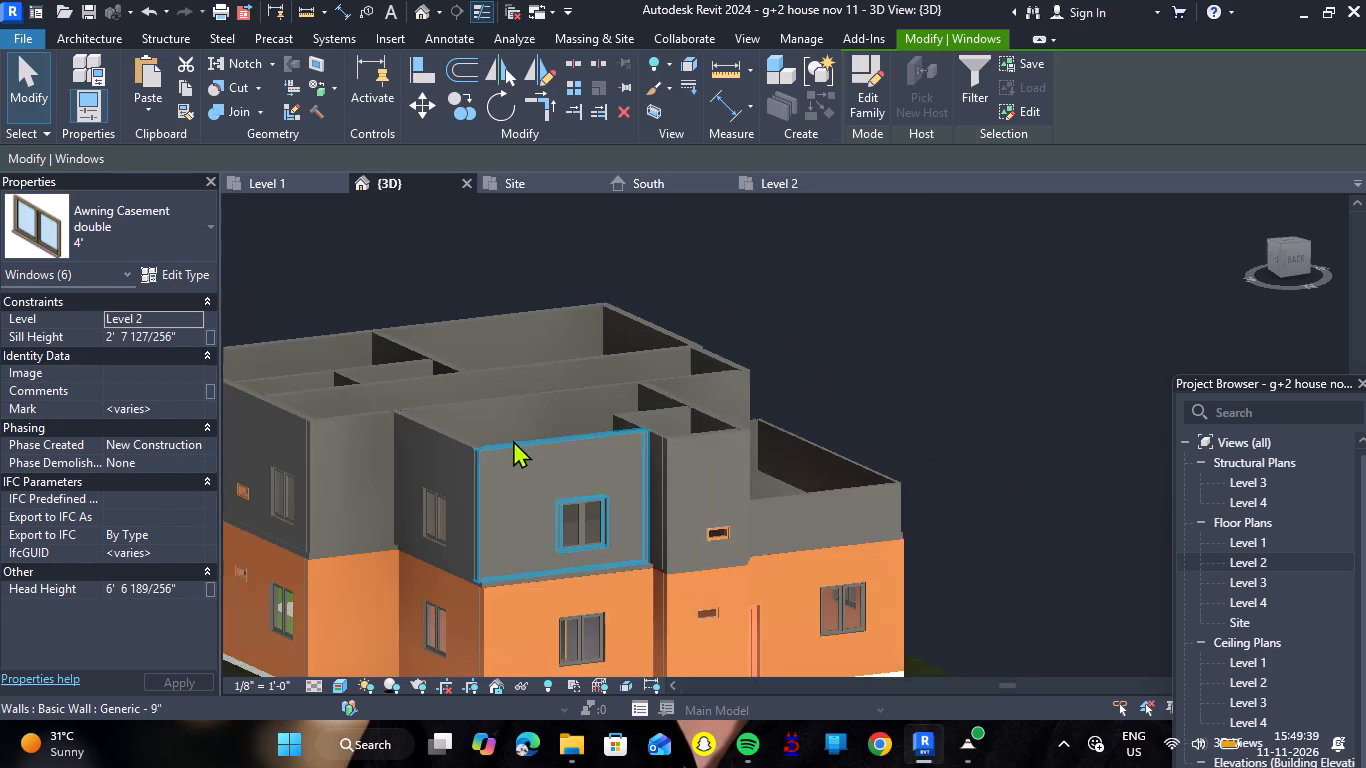
pyautogui.scroll(-2, 379, 459)
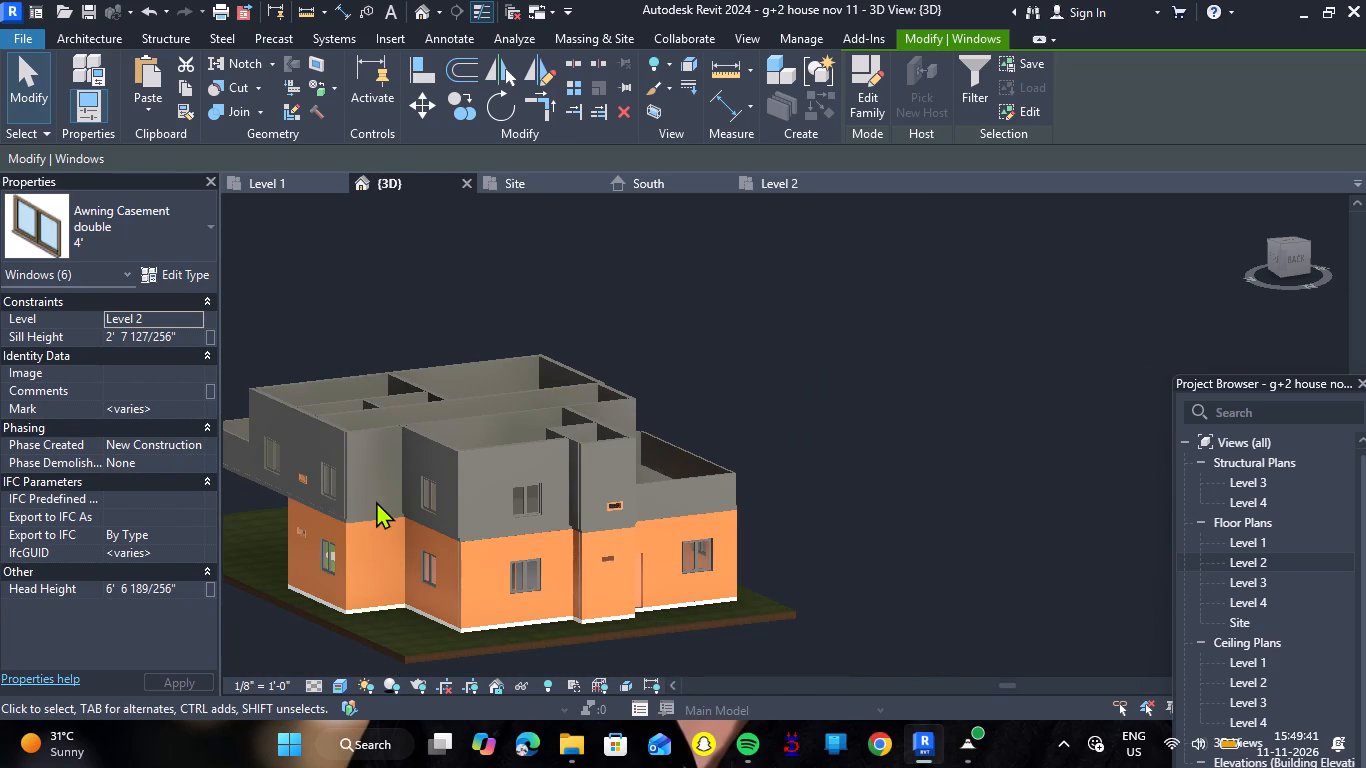
pyautogui.scroll(-2, 377, 501)
pyautogui.scroll(5, 275, 467)
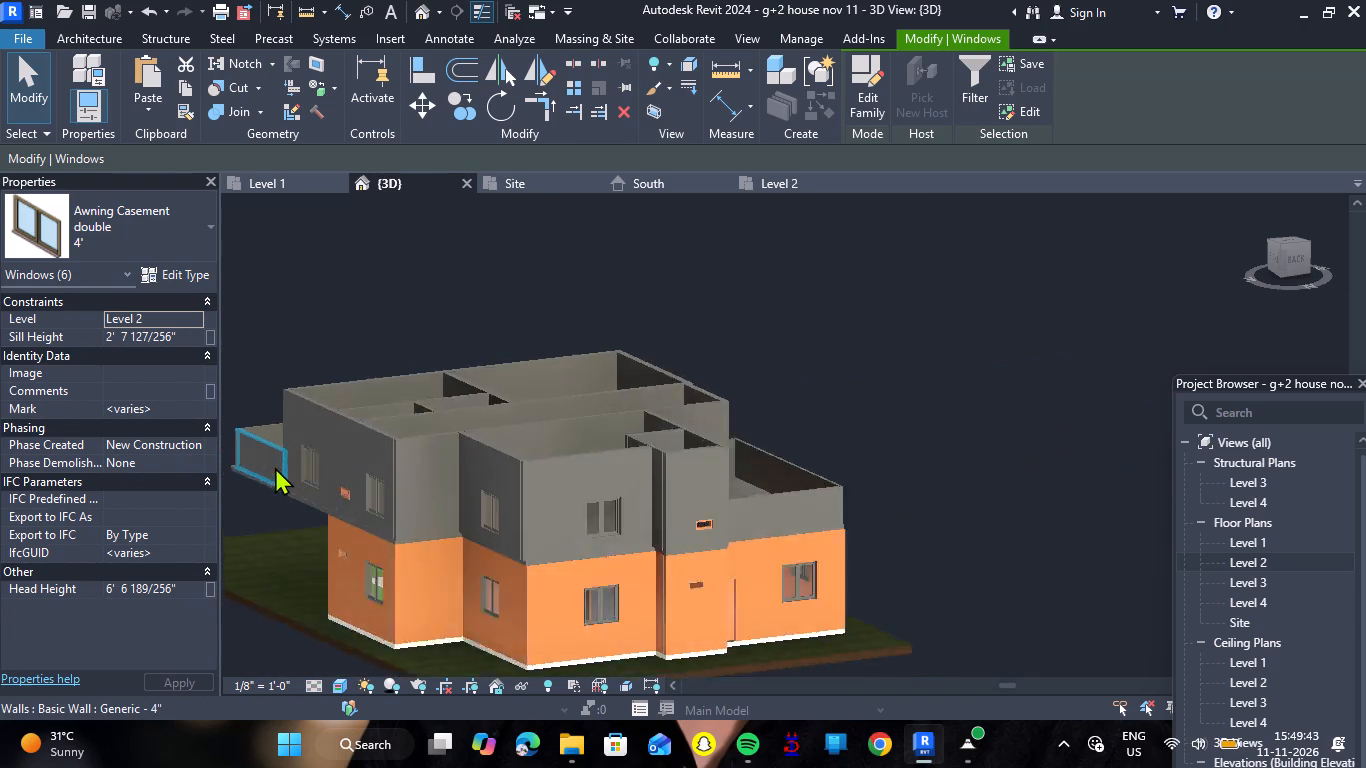
pyautogui.scroll(1, 275, 467)
pyautogui.keyDown('ctrl'); pyautogui.click(340, 474); pyautogui.keyUp('ctrl')
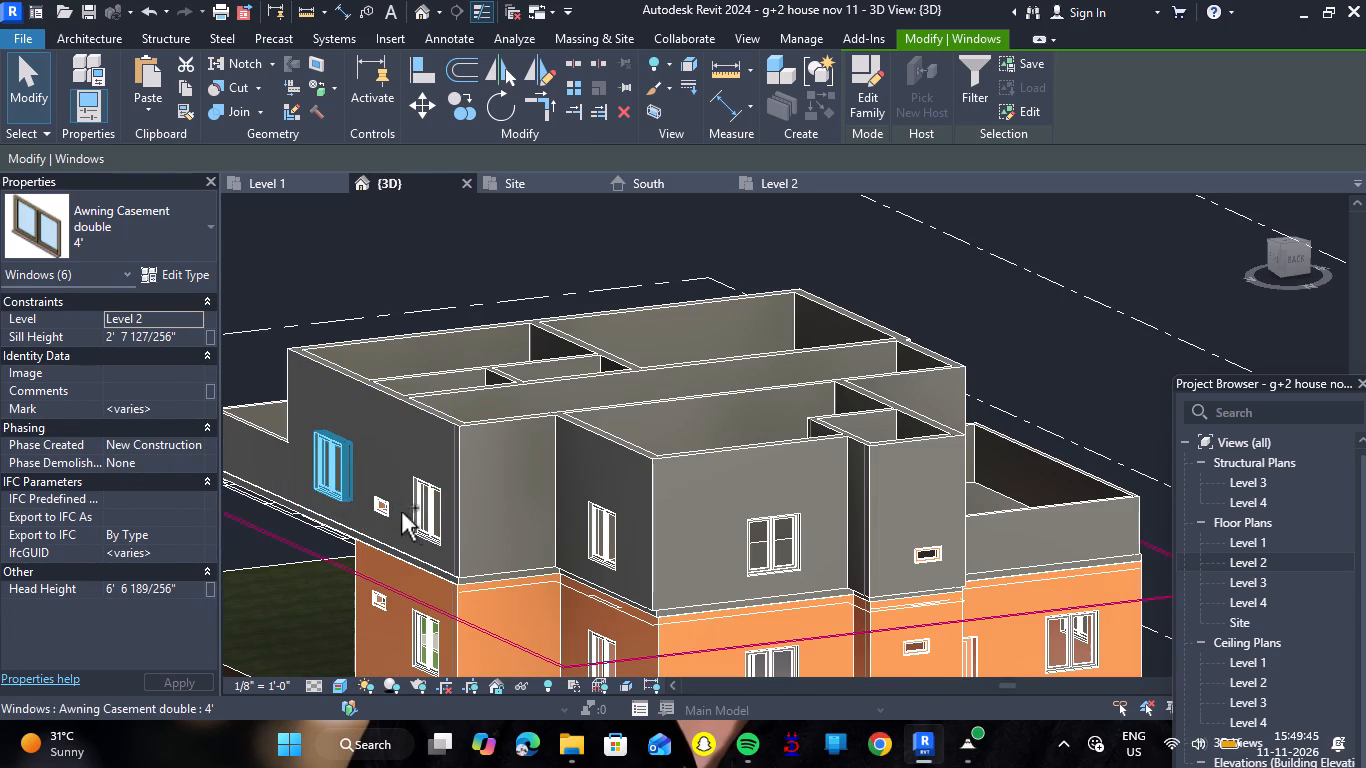
pyautogui.keyDown('ctrl'); pyautogui.click(426, 520); pyautogui.keyUp('ctrl')
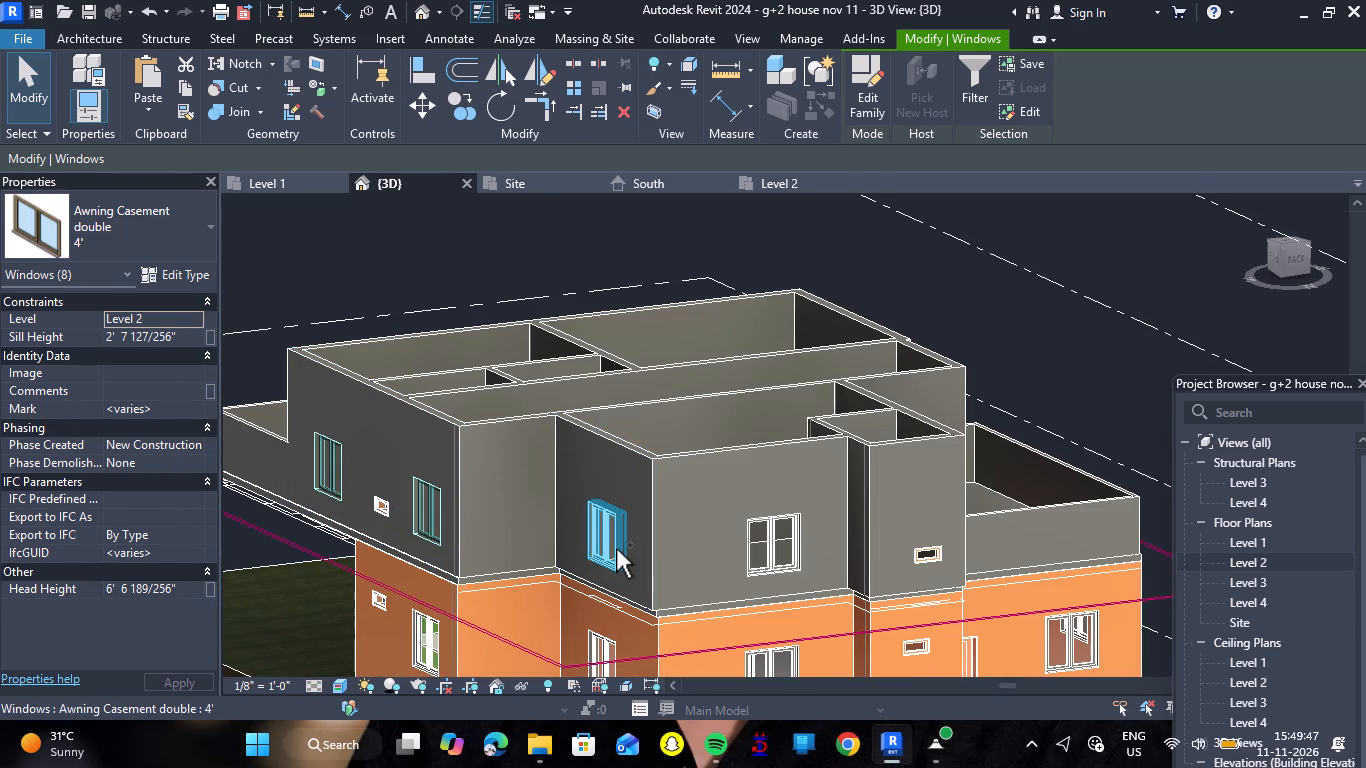
pyautogui.keyDown('ctrl'); pyautogui.click(616, 549); pyautogui.keyUp('ctrl')
pyautogui.keyDown('ctrl'); pyautogui.click(758, 564); pyautogui.keyUp('ctrl')
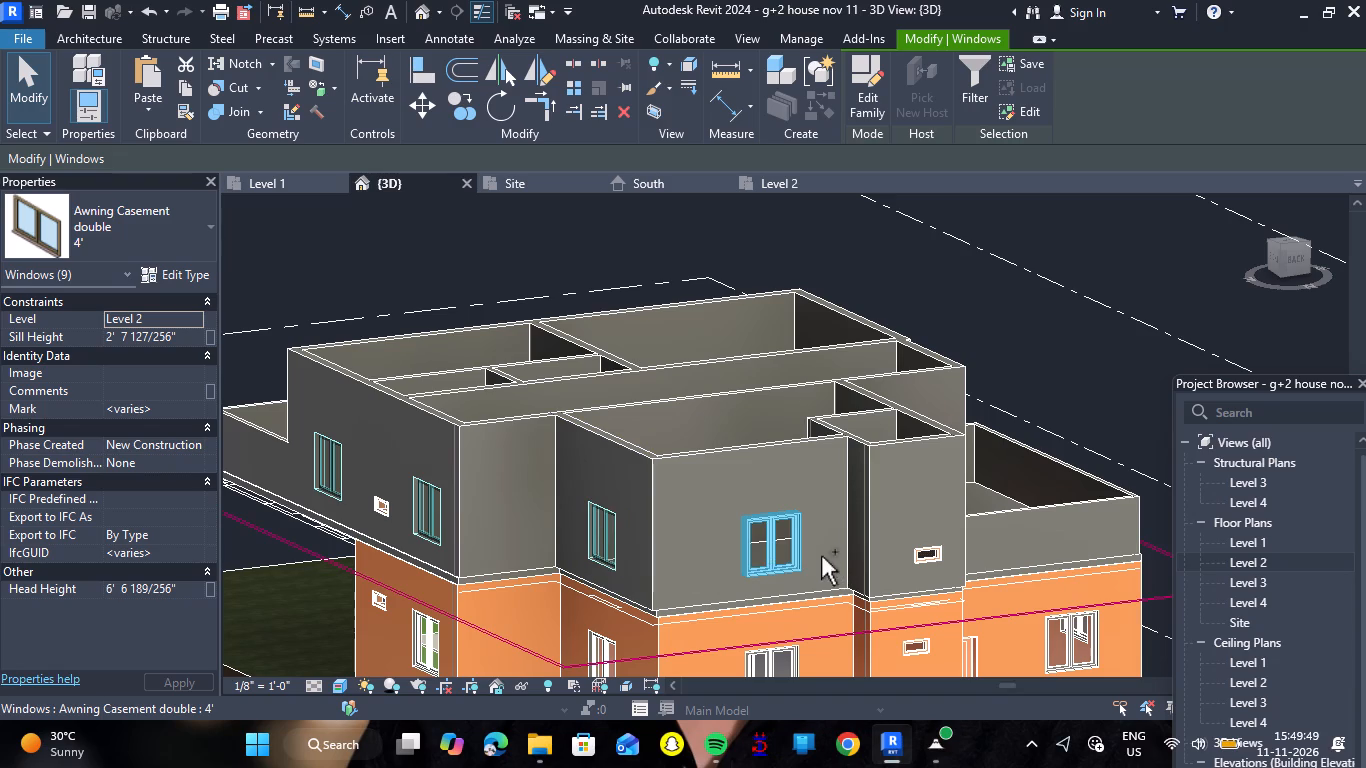
pyautogui.click(191, 339)
pyautogui.write("4'")
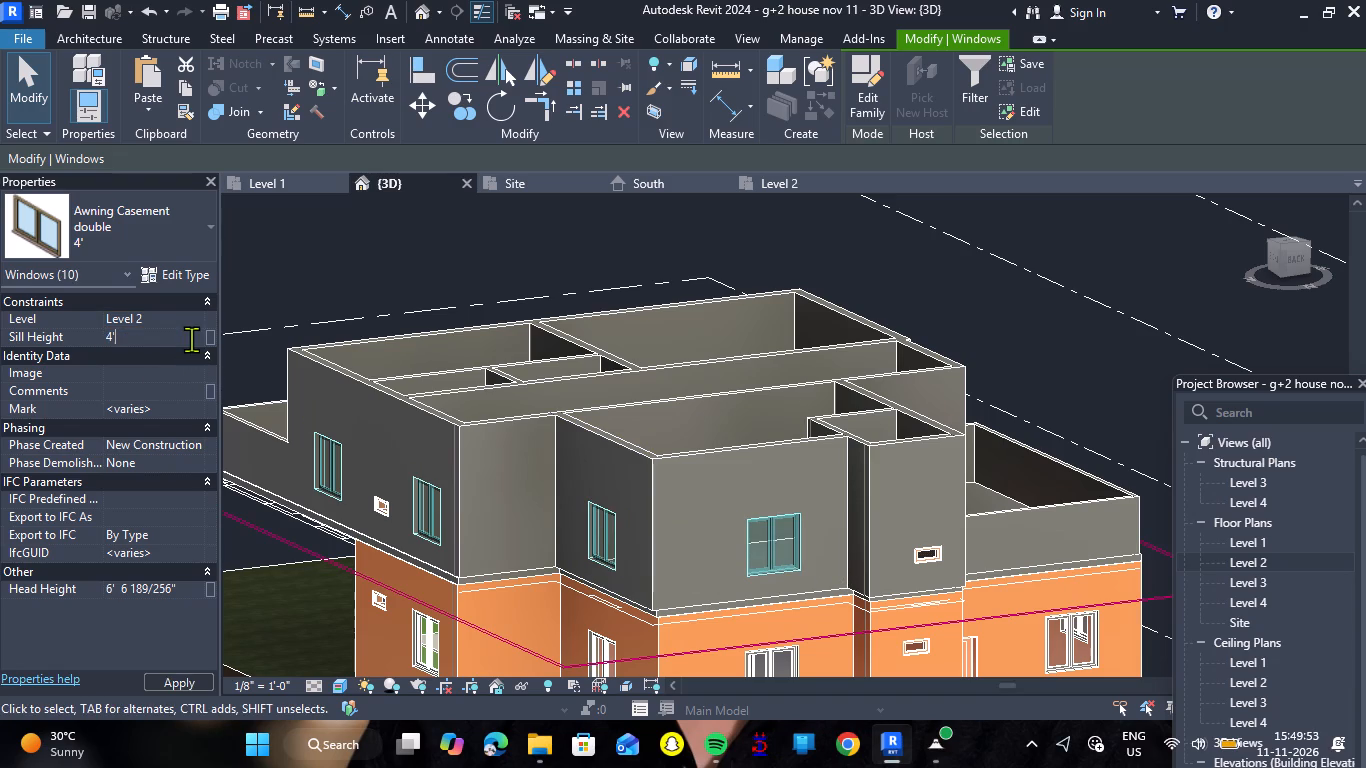
pyautogui.press('Return')
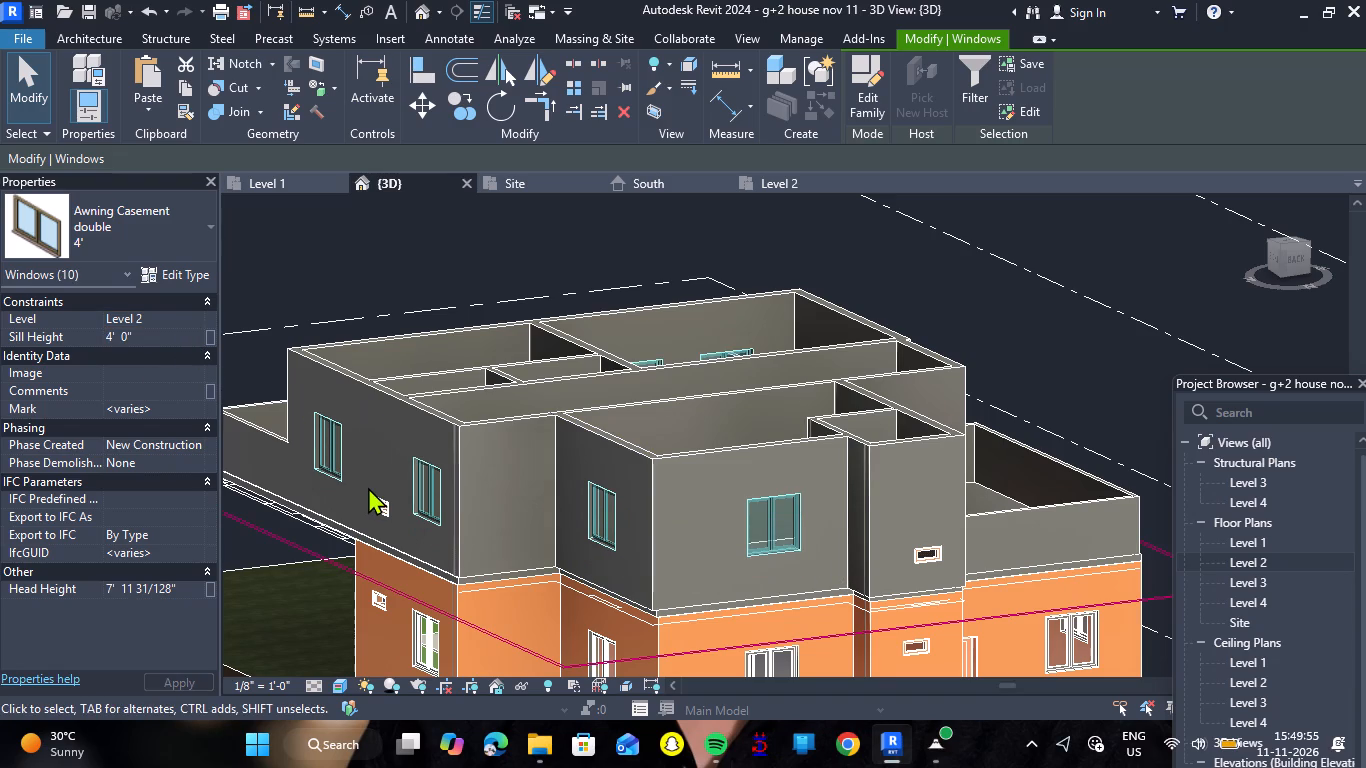
pyautogui.scroll(-4, 584, 479)
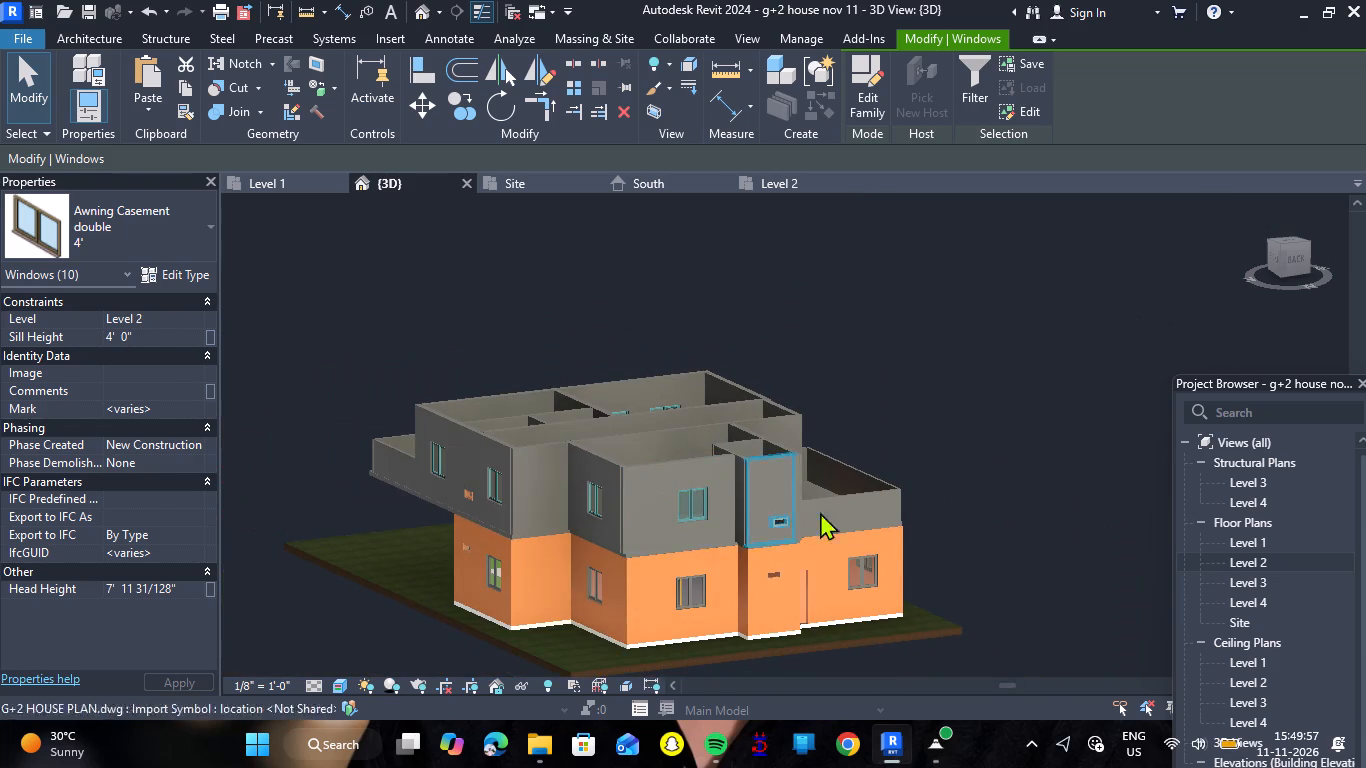
pyautogui.click(963, 246)
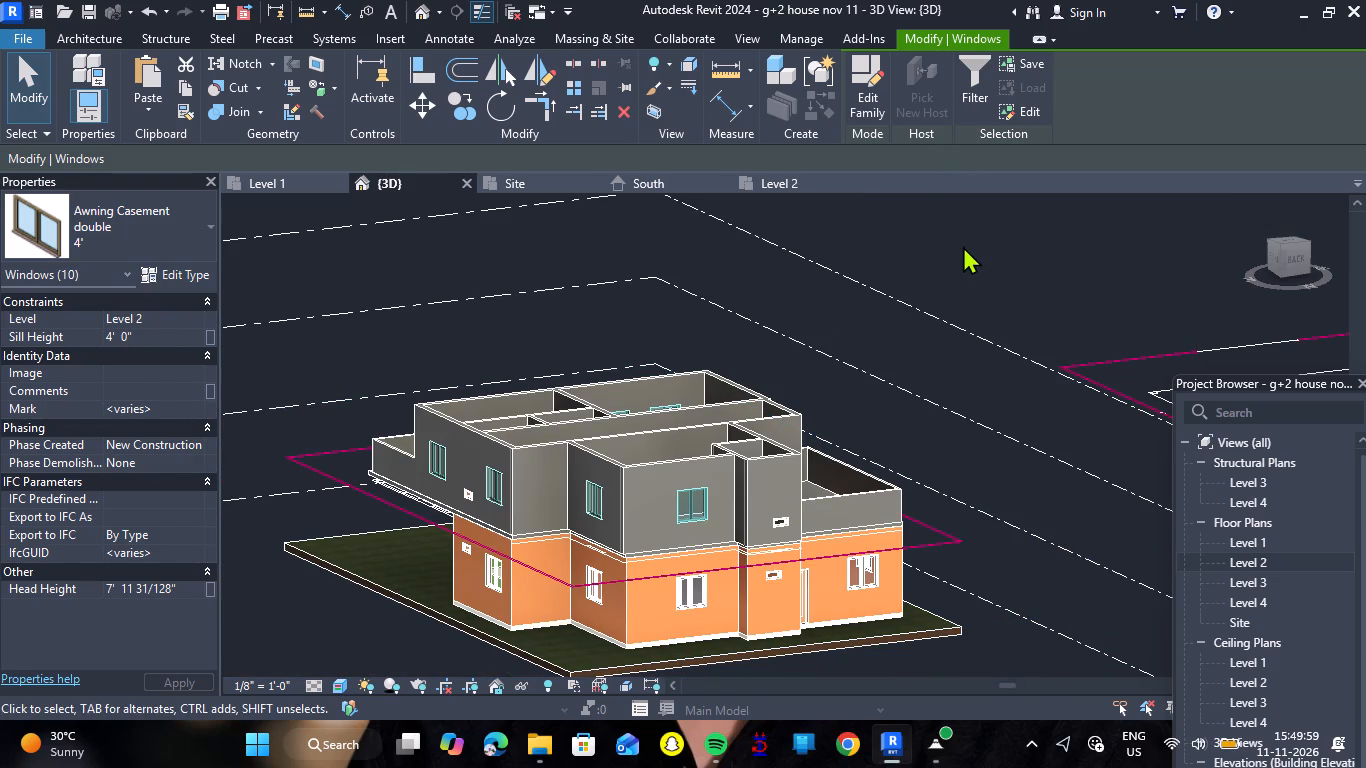
# Examine the height of the Level 2 awning casement windows along the house's left side in 3D.
pyautogui.keyDown('shift'); pyautogui.moveTo(926, 358); pyautogui.dragTo(645, 413, button='right'); pyautogui.keyUp('shift')
pyautogui.scroll(5, 586, 499)
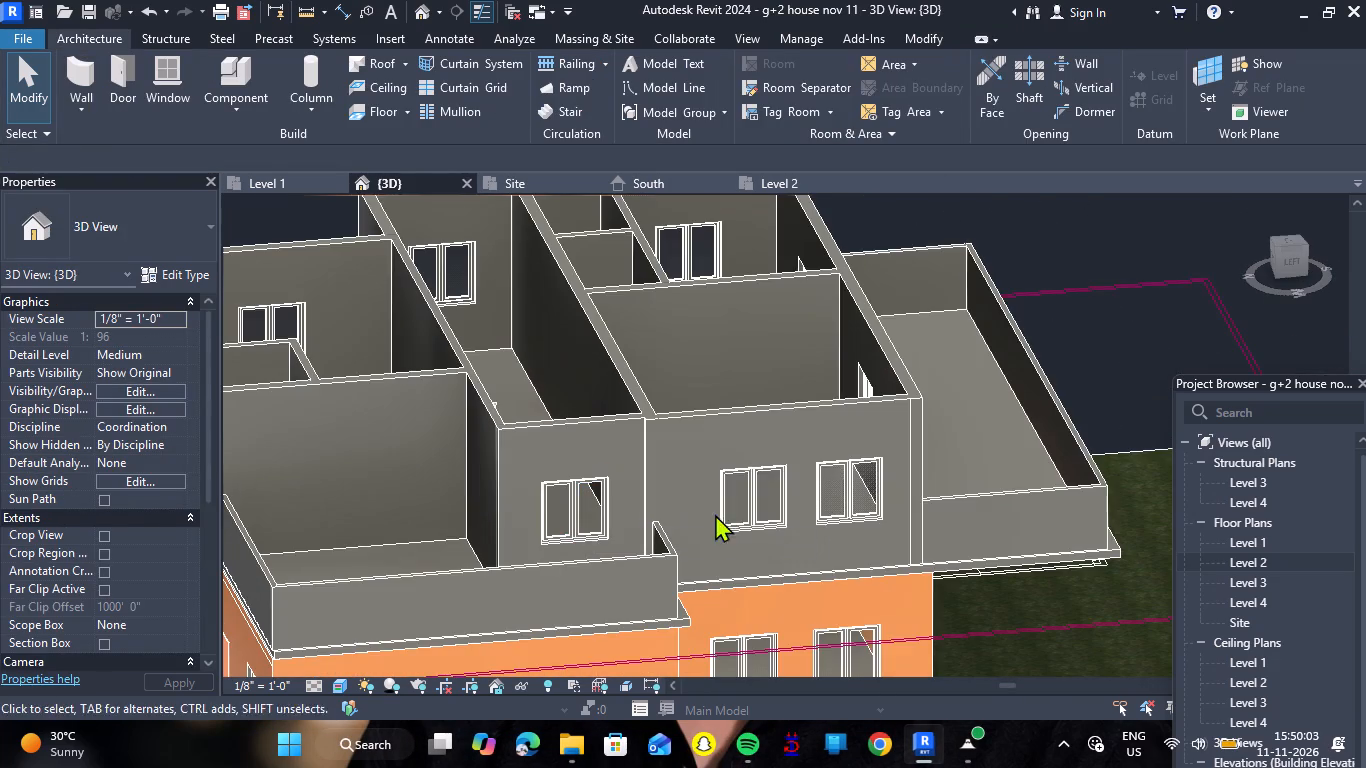
pyautogui.keyDown('shift'); pyautogui.moveTo(715, 514); pyautogui.dragTo(703, 415, button='right'); pyautogui.keyUp('shift')
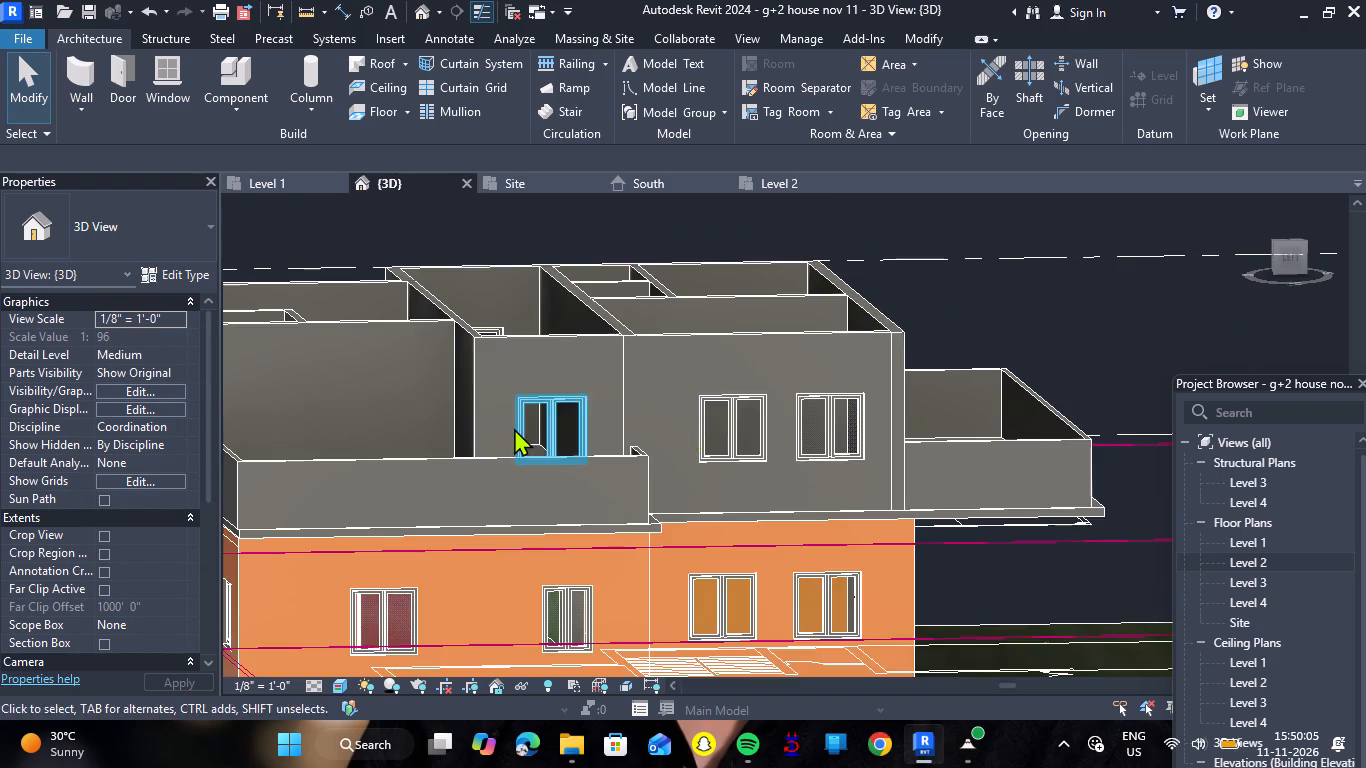
pyautogui.scroll(4, 514, 428)
pyautogui.click(522, 425)
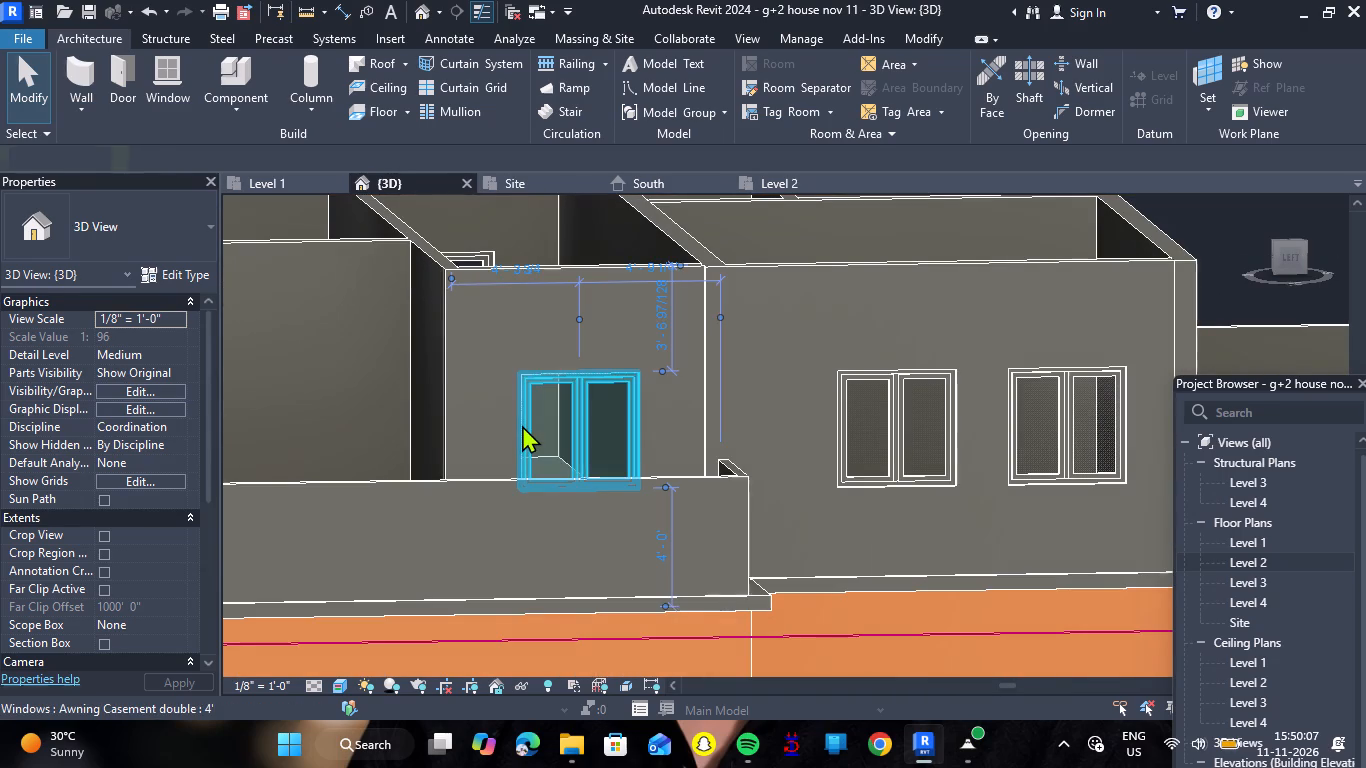
pyautogui.press('Escape')
pyautogui.scroll(-2, 507, 402)
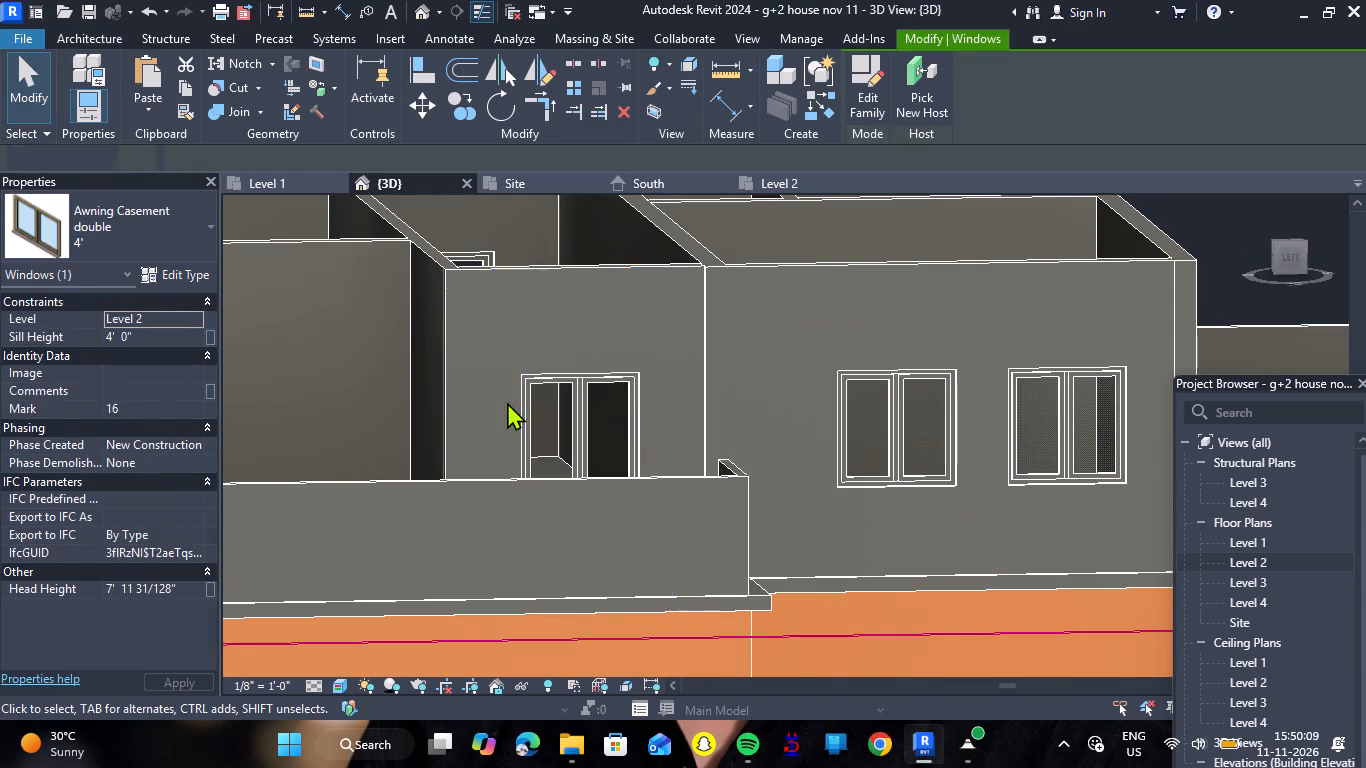
pyautogui.scroll(-4, 507, 402)
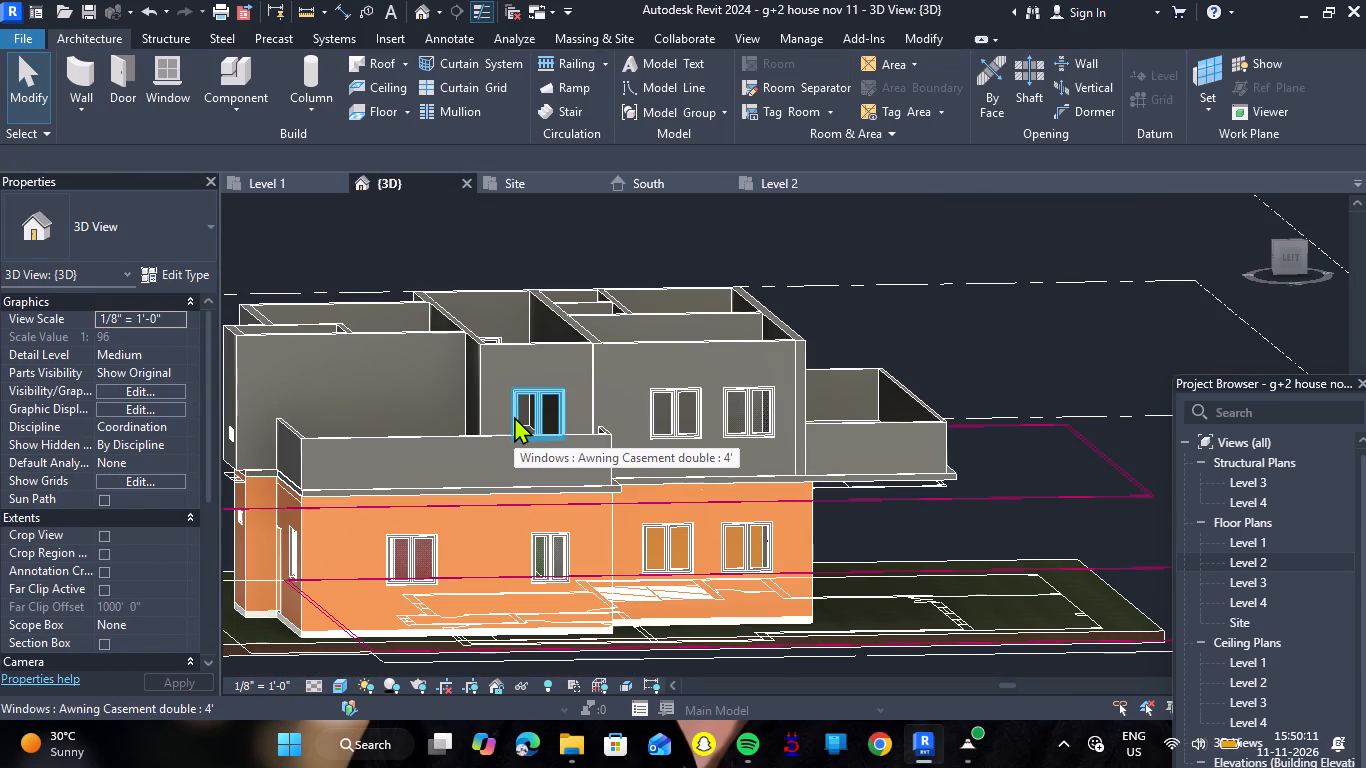
pyautogui.scroll(-3, 597, 413)
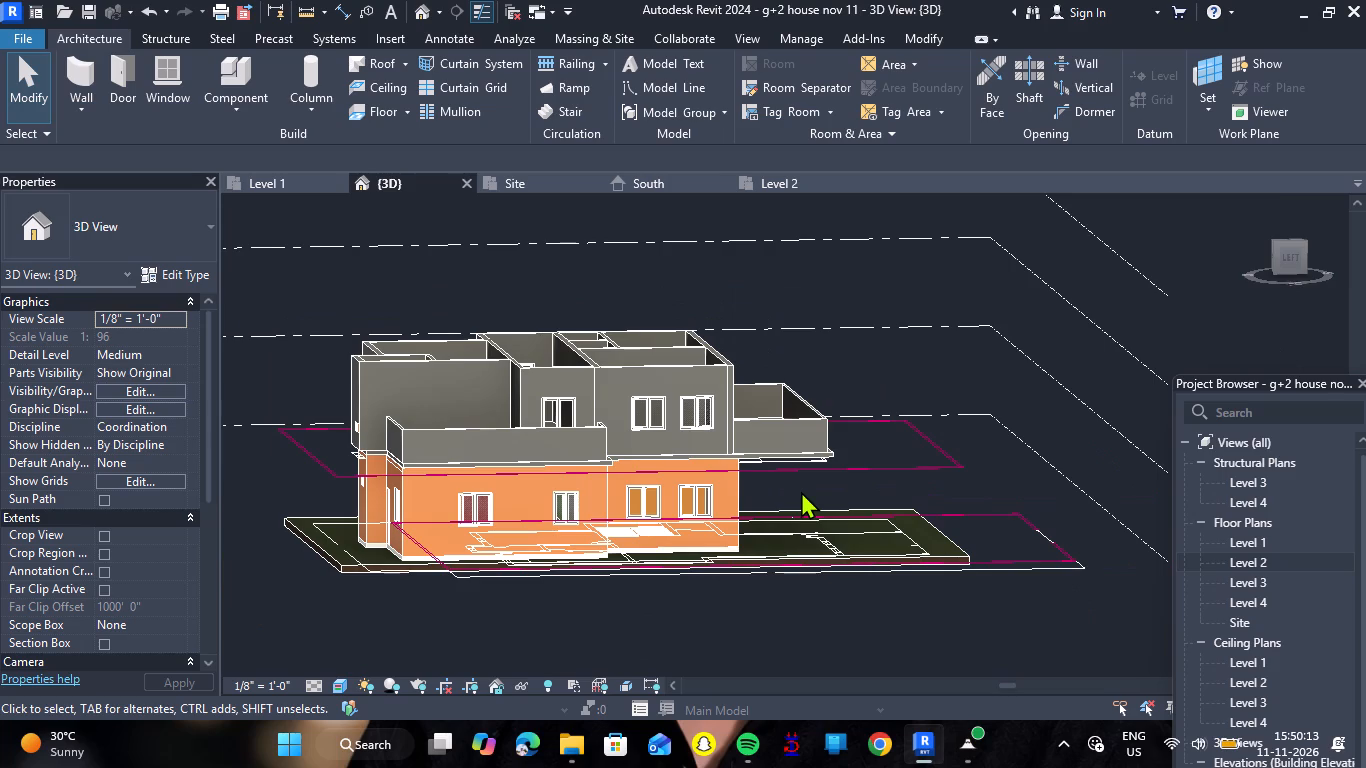
# Set the sill height of the Level 2 2' fixed window between the two casement windows in the right-side wall to 7'.
pyautogui.keyDown('shift'); pyautogui.moveTo(801, 491); pyautogui.dragTo(308, 583, button='right'); pyautogui.keyUp('shift')
pyautogui.scroll(3, 513, 540)
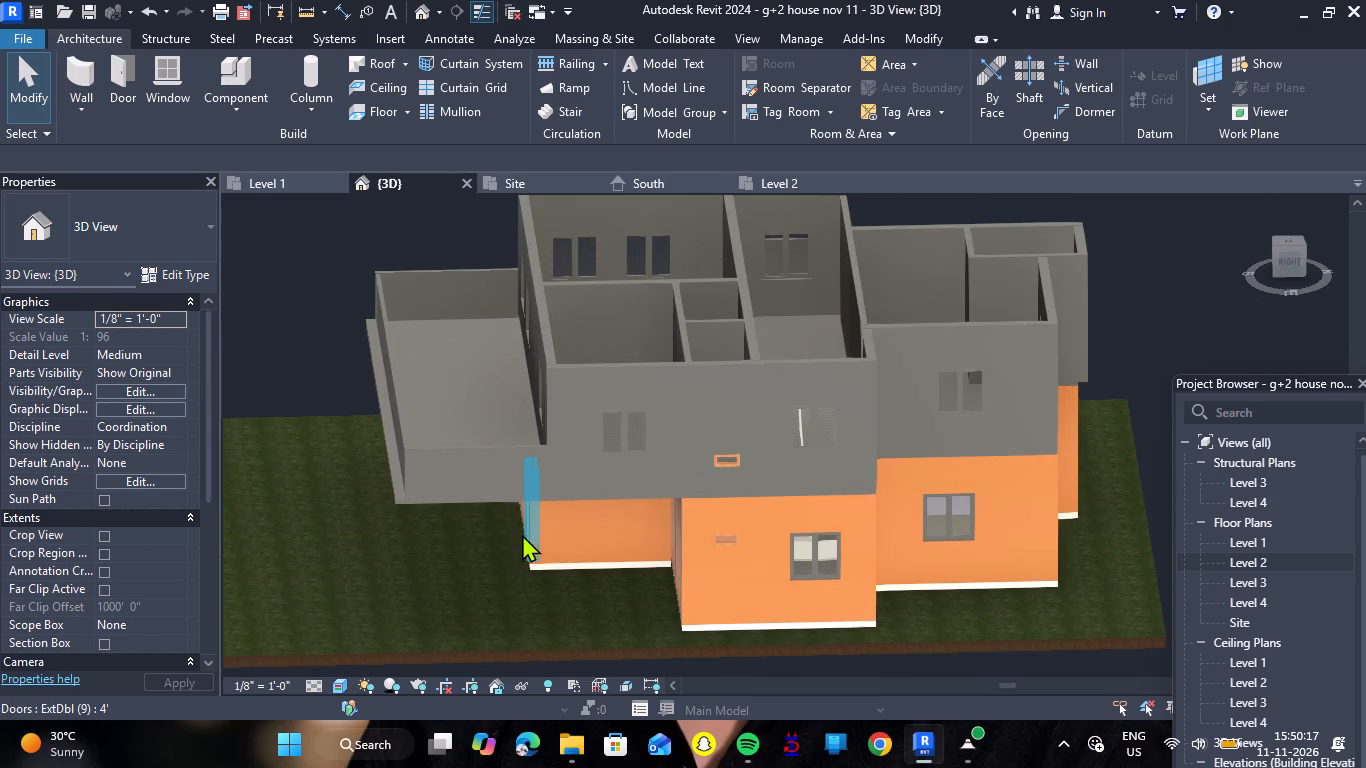
pyautogui.click(710, 459)
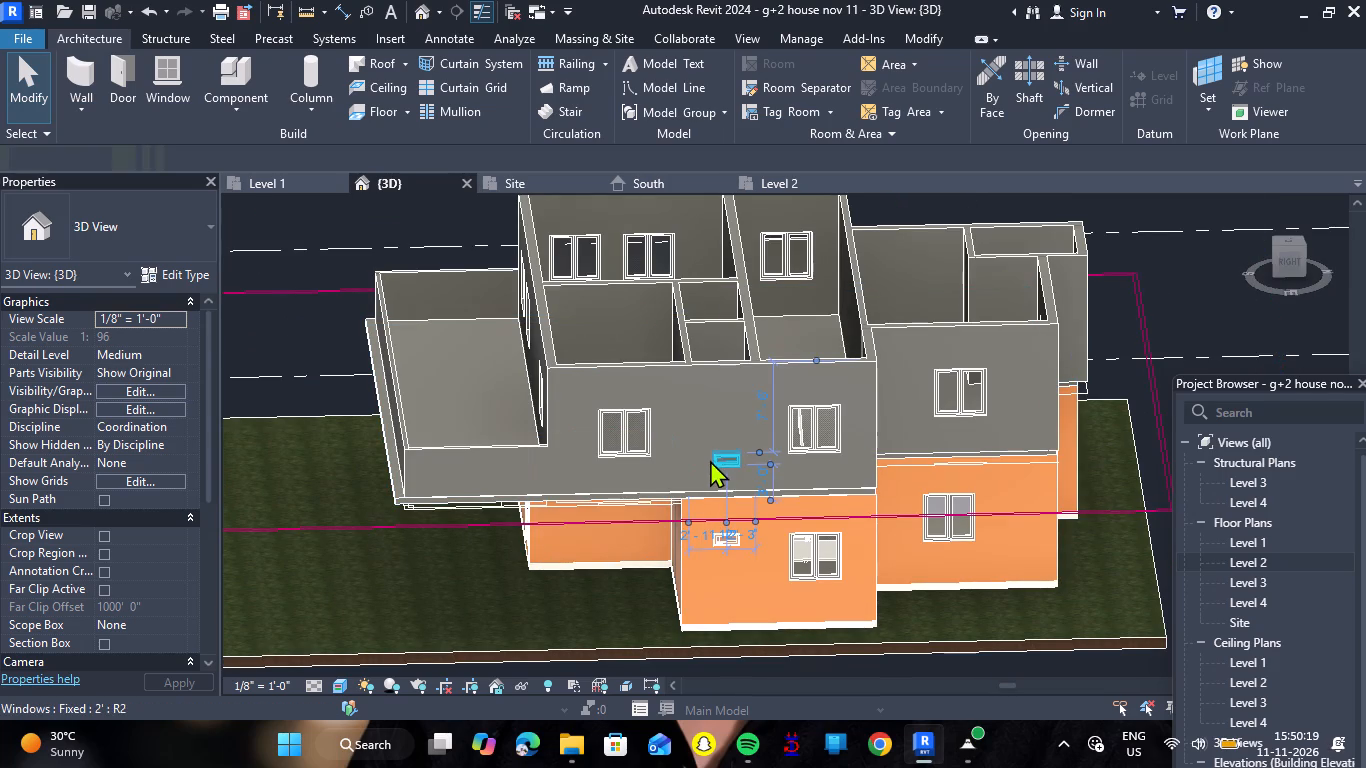
pyautogui.click(161, 336)
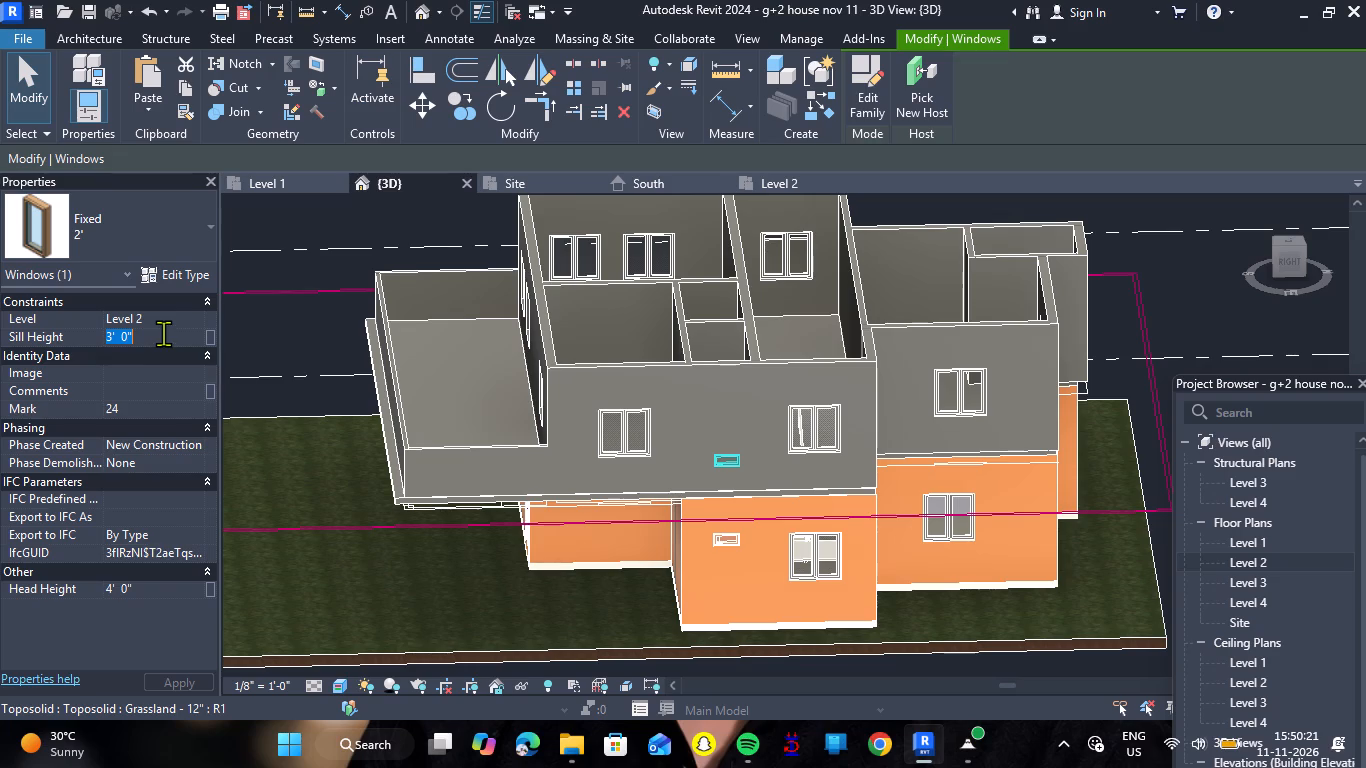
pyautogui.write("7'")
pyautogui.press('Return')
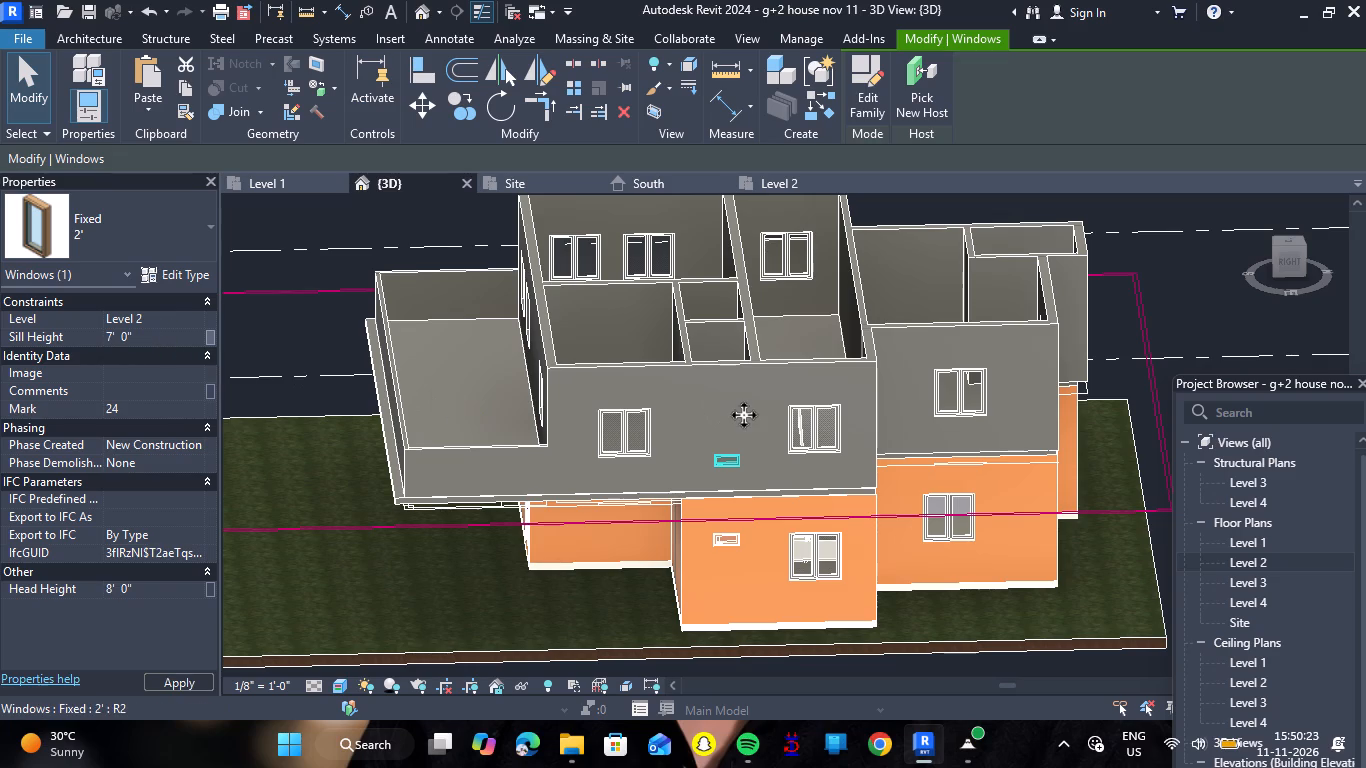
pyautogui.click(1103, 559)
# Set the sill height of the Level 2 2' fixed window in the projecting block of the back wall to 7'.
pyautogui.scroll(-4, 1096, 553)
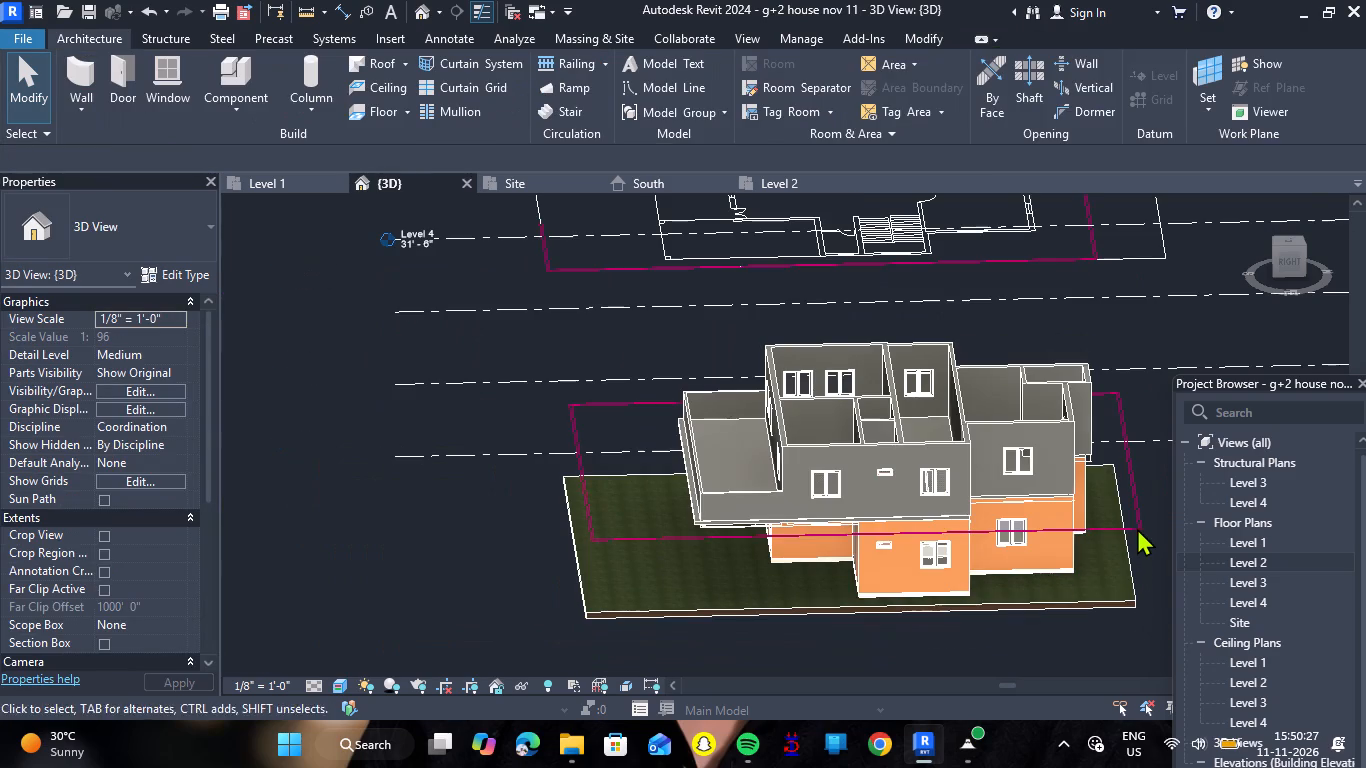
pyautogui.keyDown('shift'); pyautogui.moveTo(1103, 533); pyautogui.dragTo(811, 540, button='right'); pyautogui.keyUp('shift')
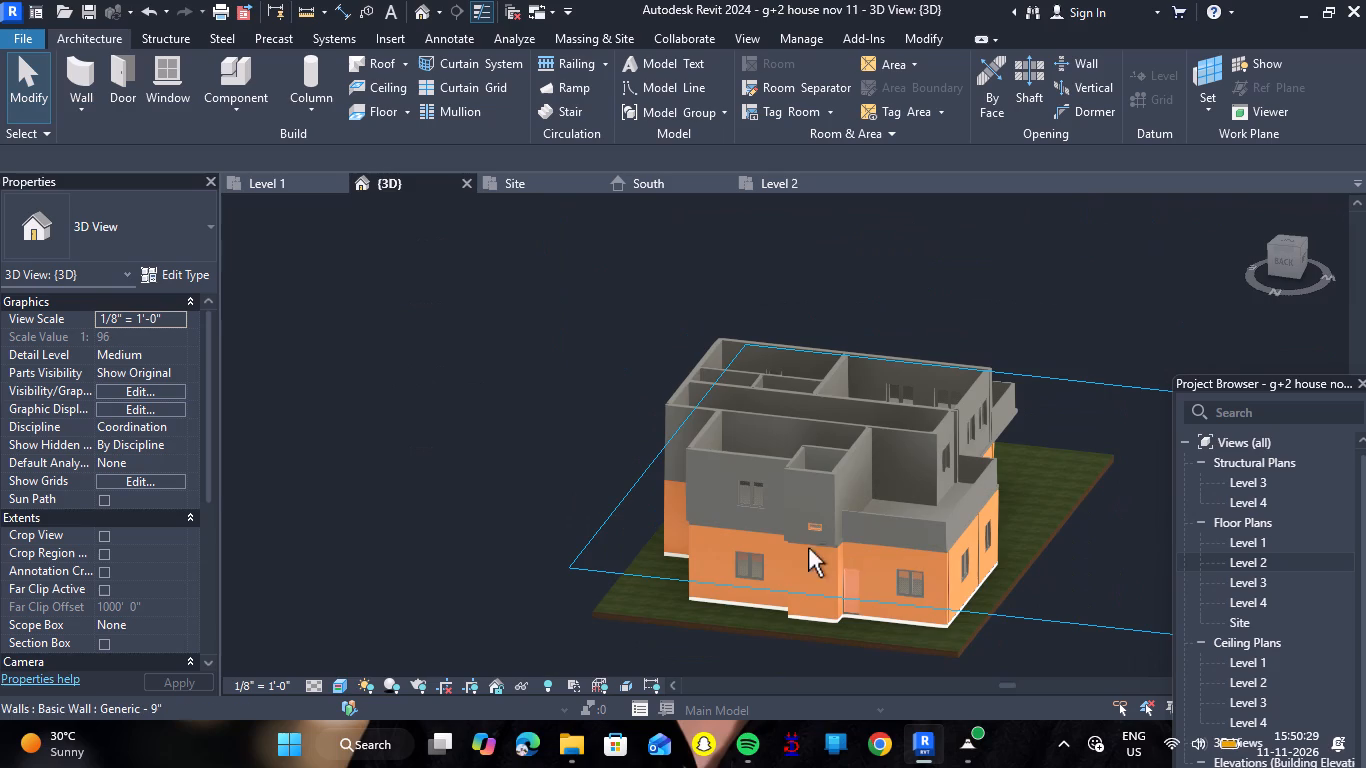
pyautogui.scroll(7, 782, 542)
pyautogui.click(835, 518)
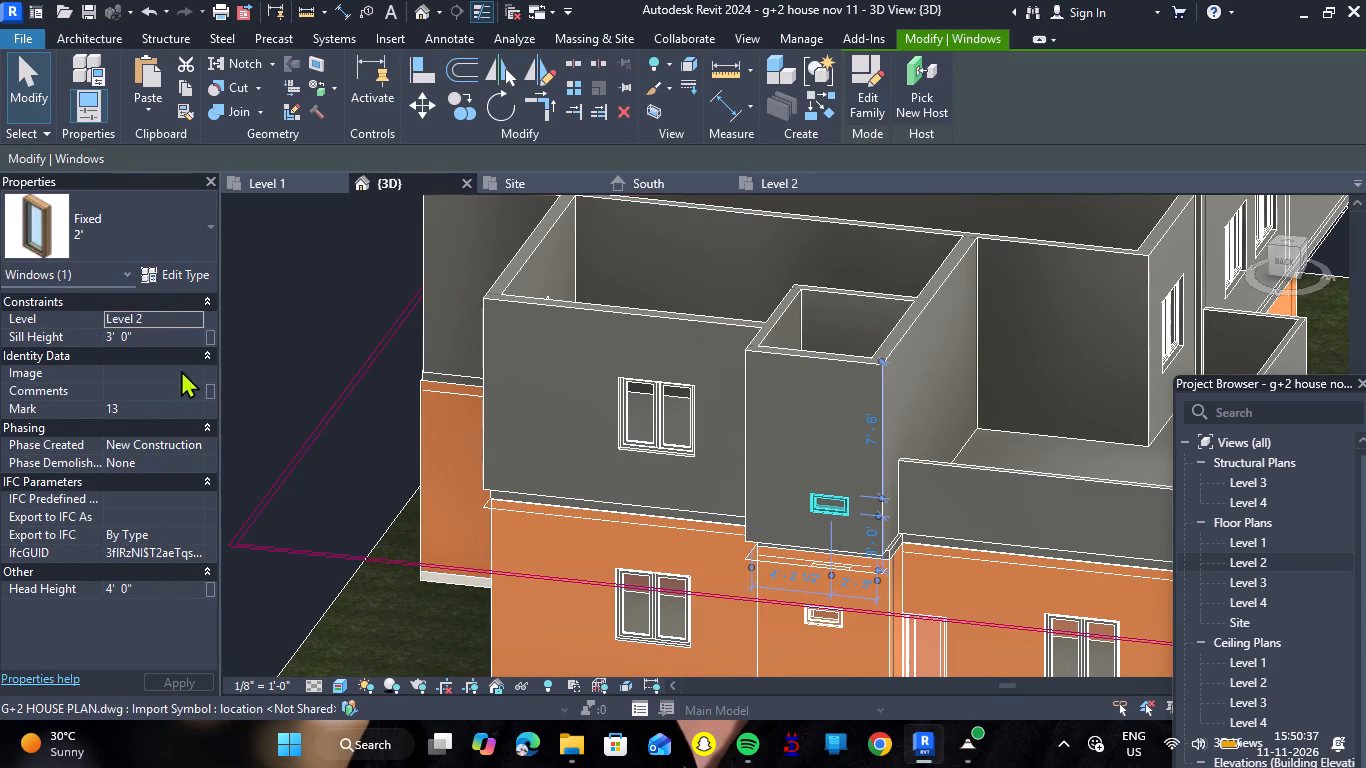
pyautogui.click(165, 334)
pyautogui.write("7'")
pyautogui.press('Return')
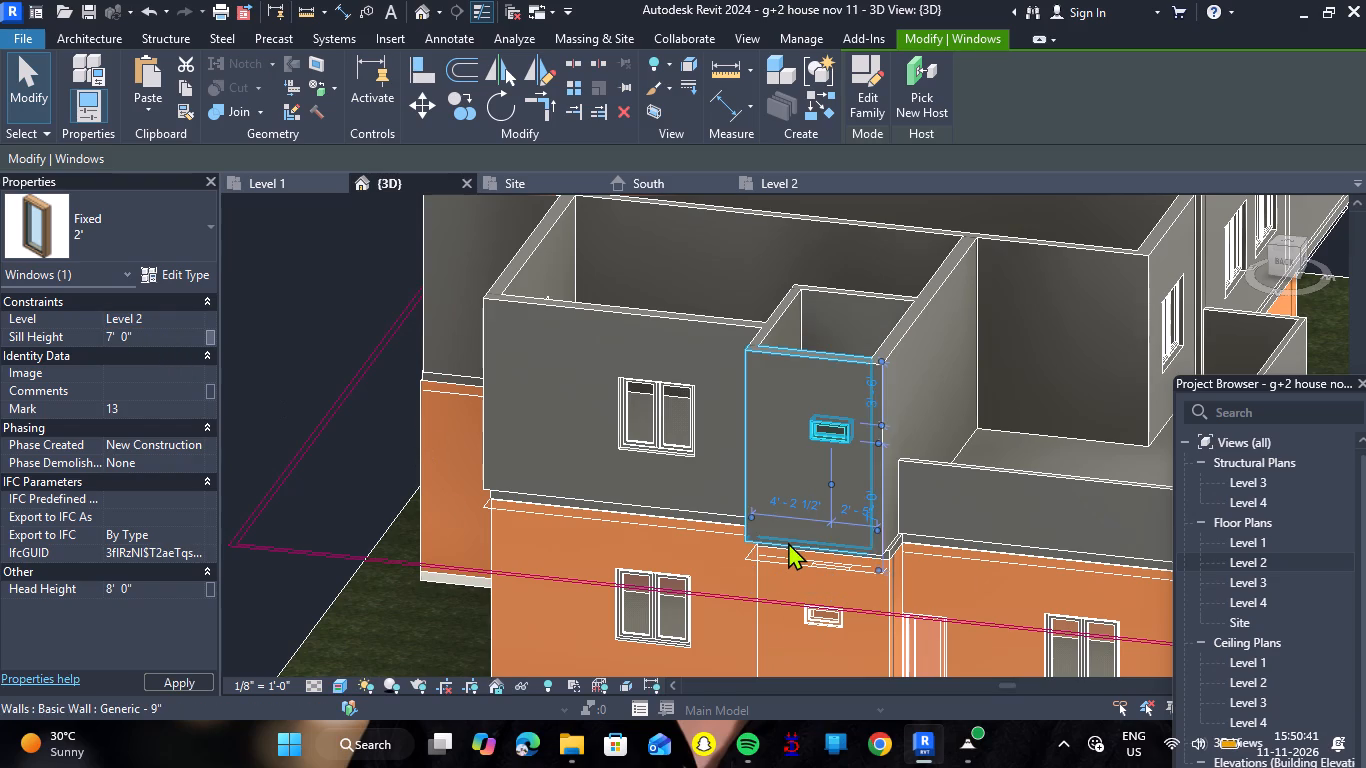
pyautogui.click(291, 325)
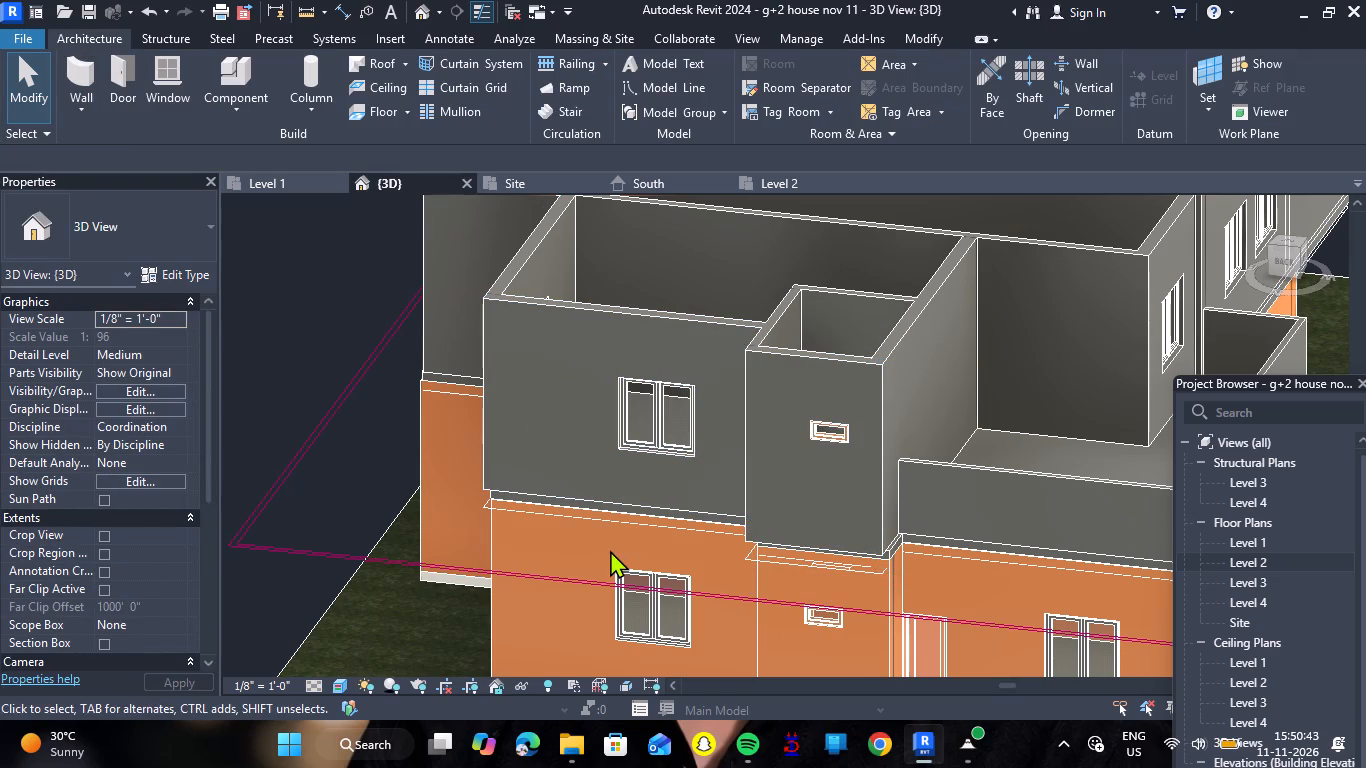
# Nudge the Level 2 side wall of the projecting block with the small fixed window outward, toward the open terrace.
pyautogui.keyDown('shift'); pyautogui.moveTo(604, 549); pyautogui.dragTo(654, 378, button='right'); pyautogui.keyUp('shift')
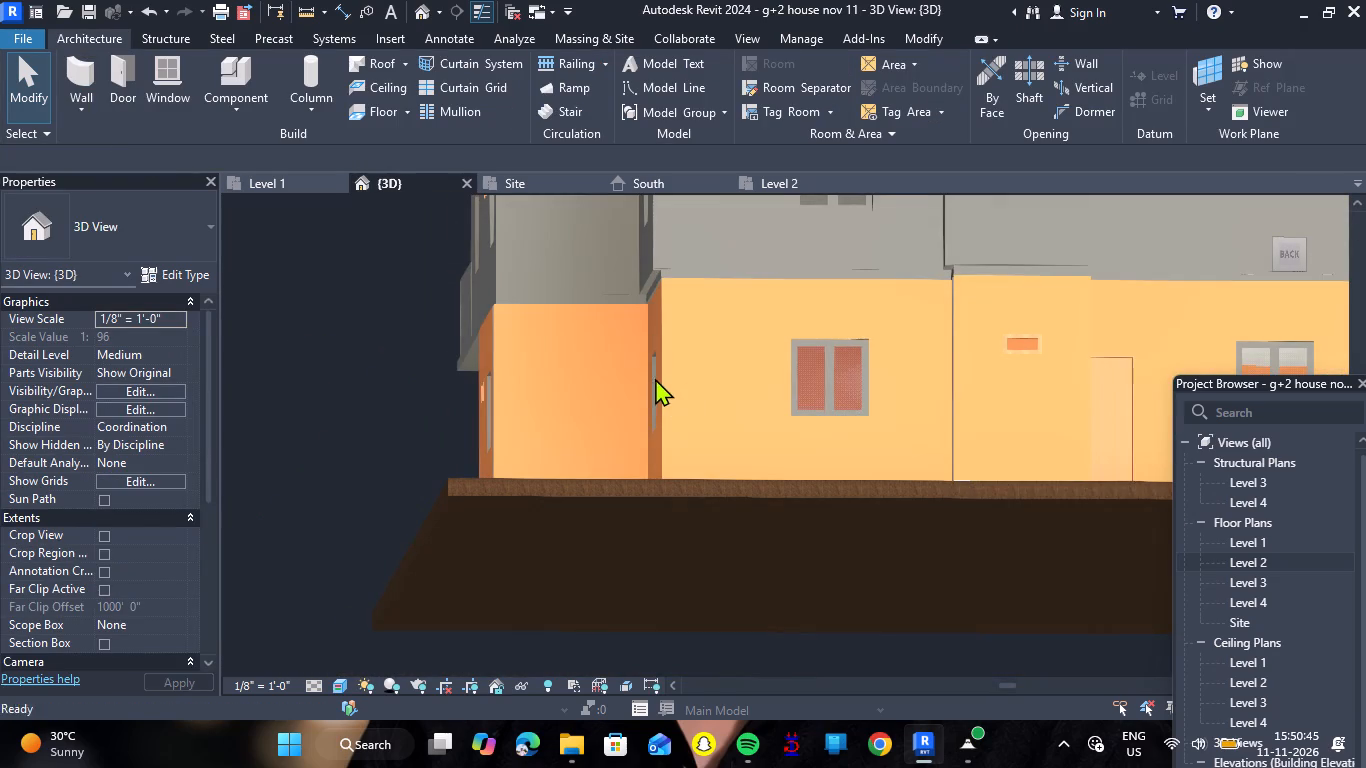
pyautogui.keyDown('shift'); pyautogui.moveTo(622, 399); pyautogui.dragTo(516, 513, button='right'); pyautogui.keyUp('shift')
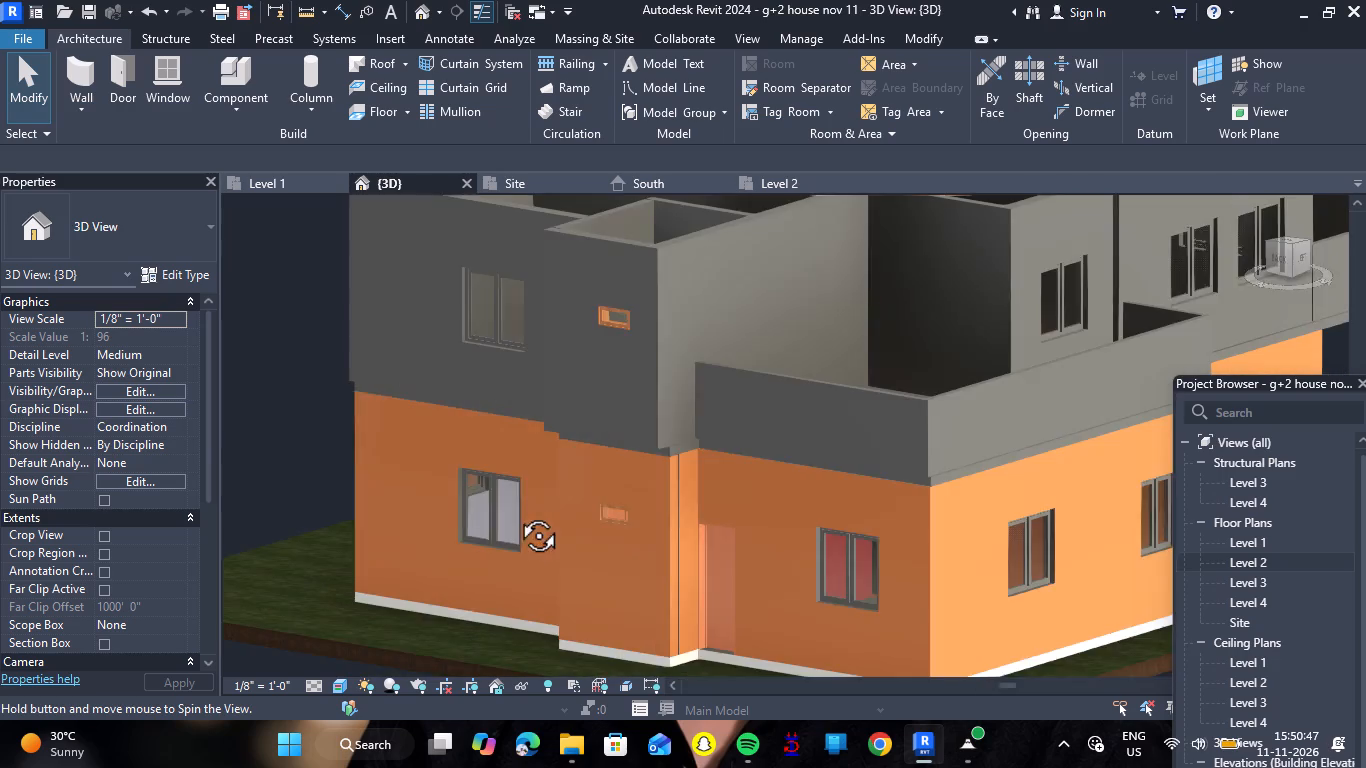
pyautogui.keyDown('shift'); pyautogui.moveTo(516, 513); pyautogui.dragTo(500, 549, button='right'); pyautogui.keyUp('shift')
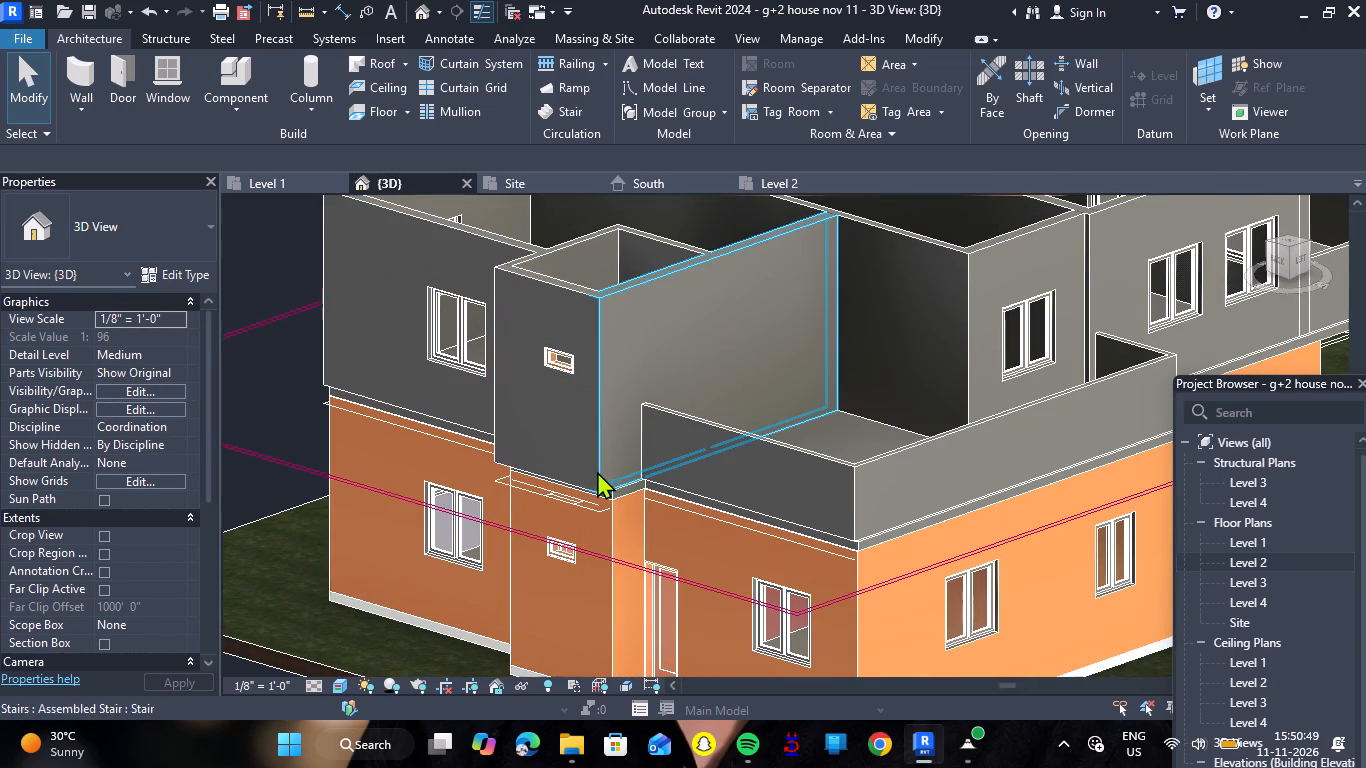
pyautogui.click(597, 460)
pyautogui.press('Right')
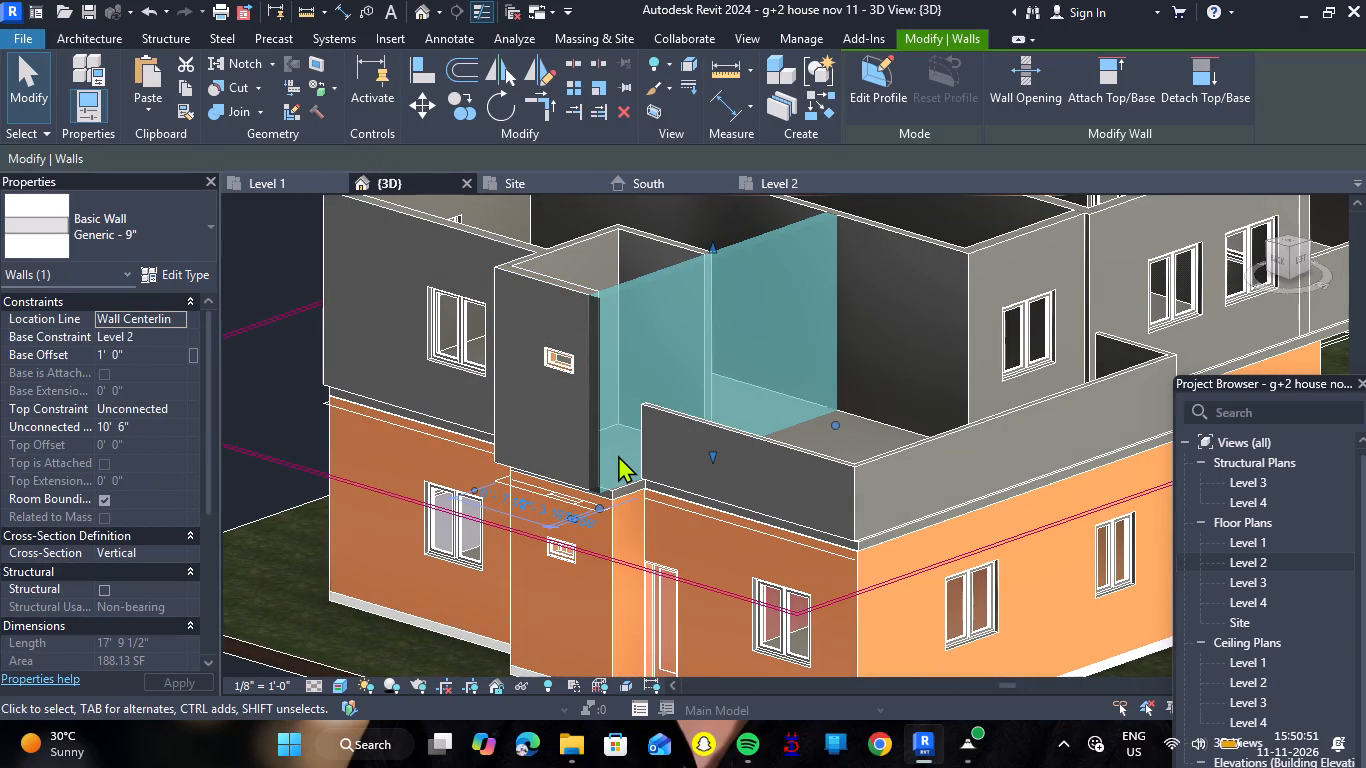
pyautogui.press('Right')
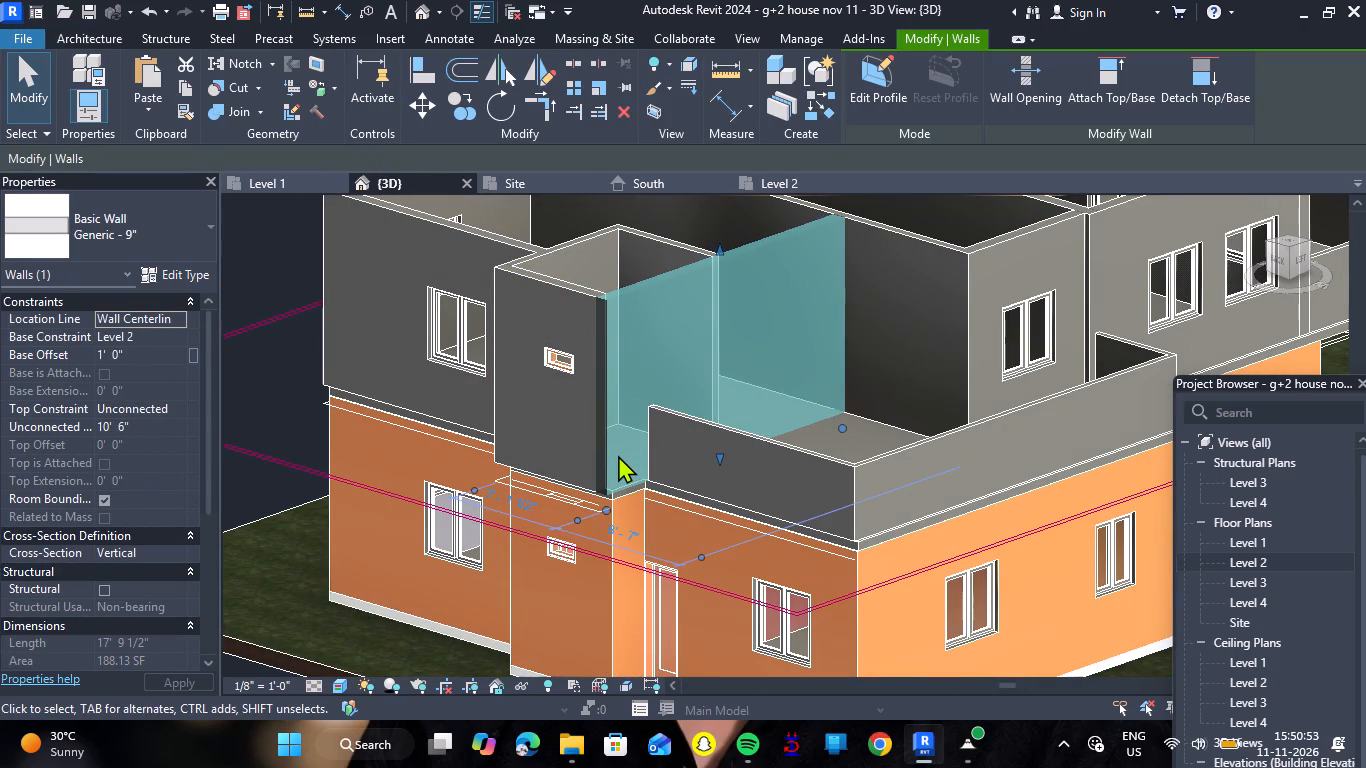
pyautogui.press('Up')
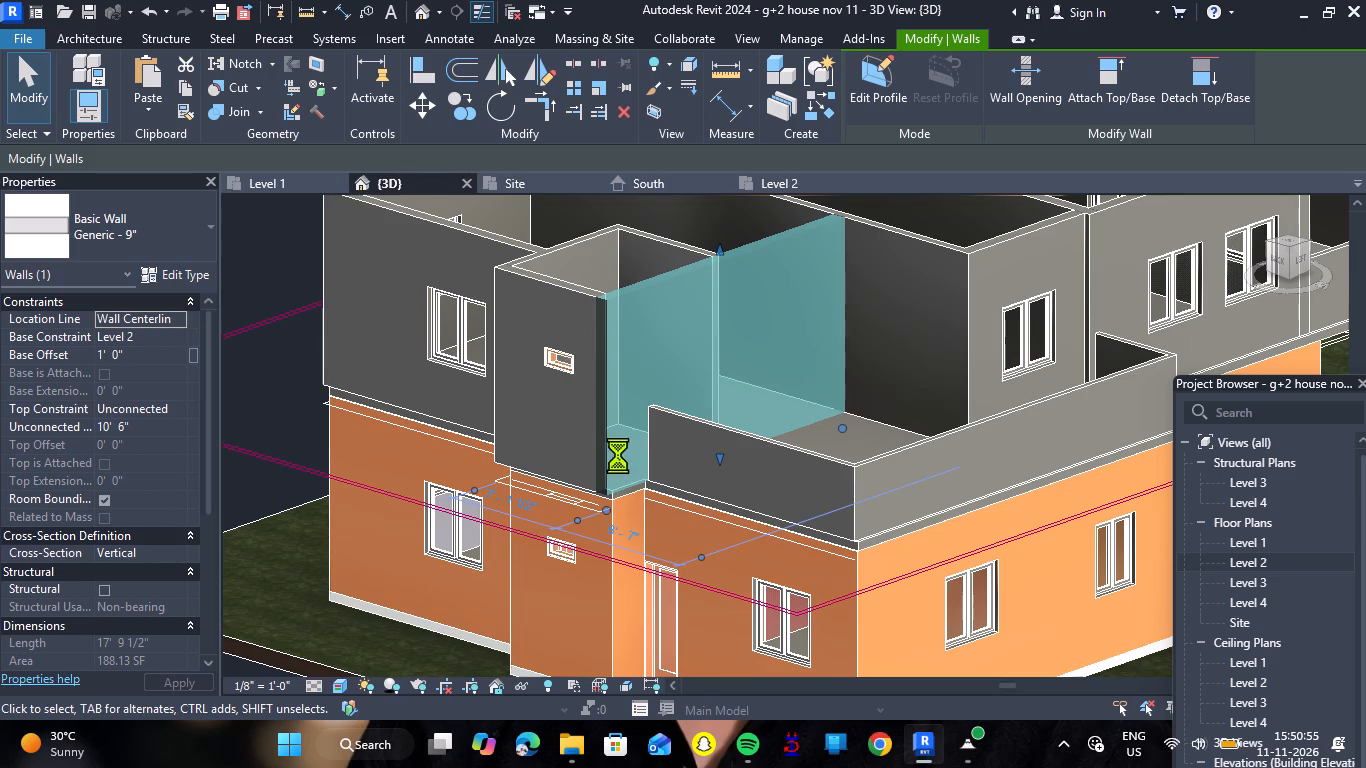
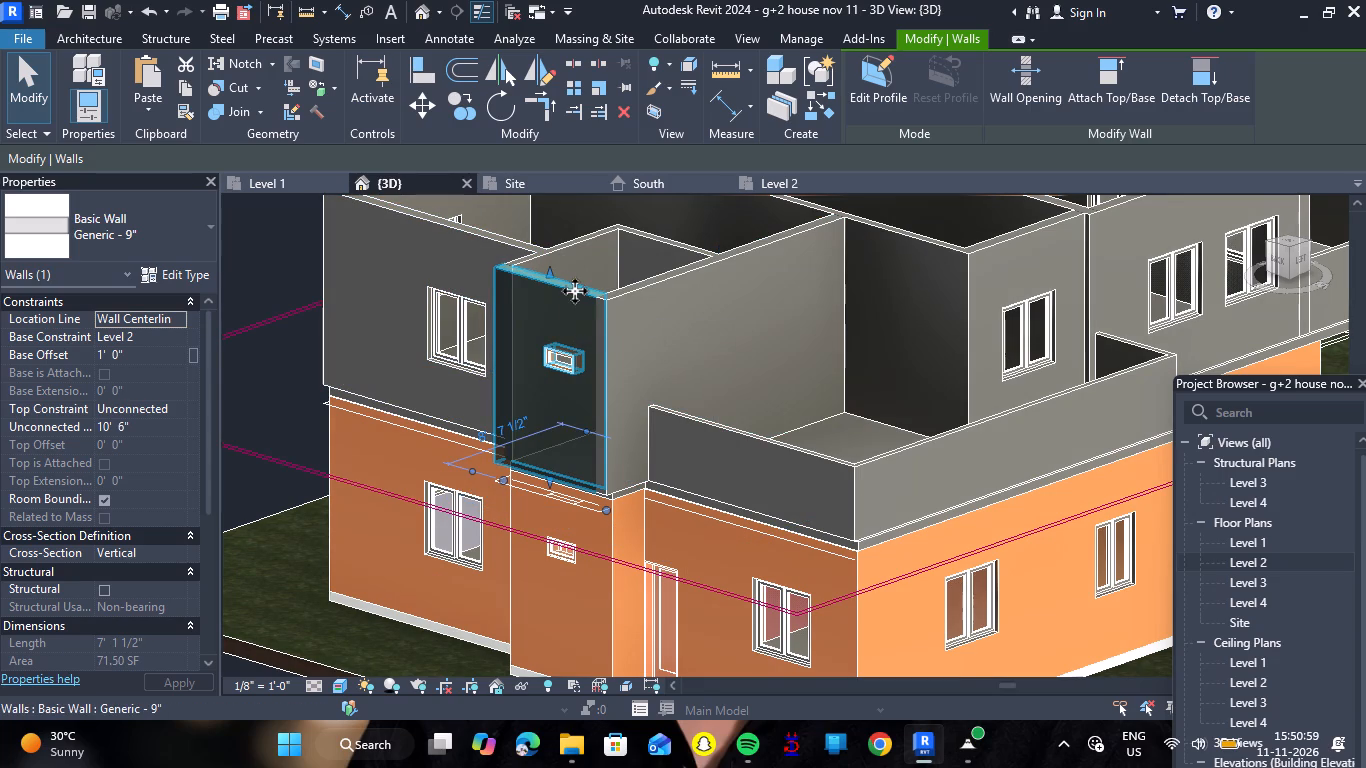
# Nudge the Level 2 outer wall with the small fixed window on the projecting bath block sideways to fine-tune its position.
pyautogui.press('Right')
pyautogui.press('Left')
pyautogui.press('Left')
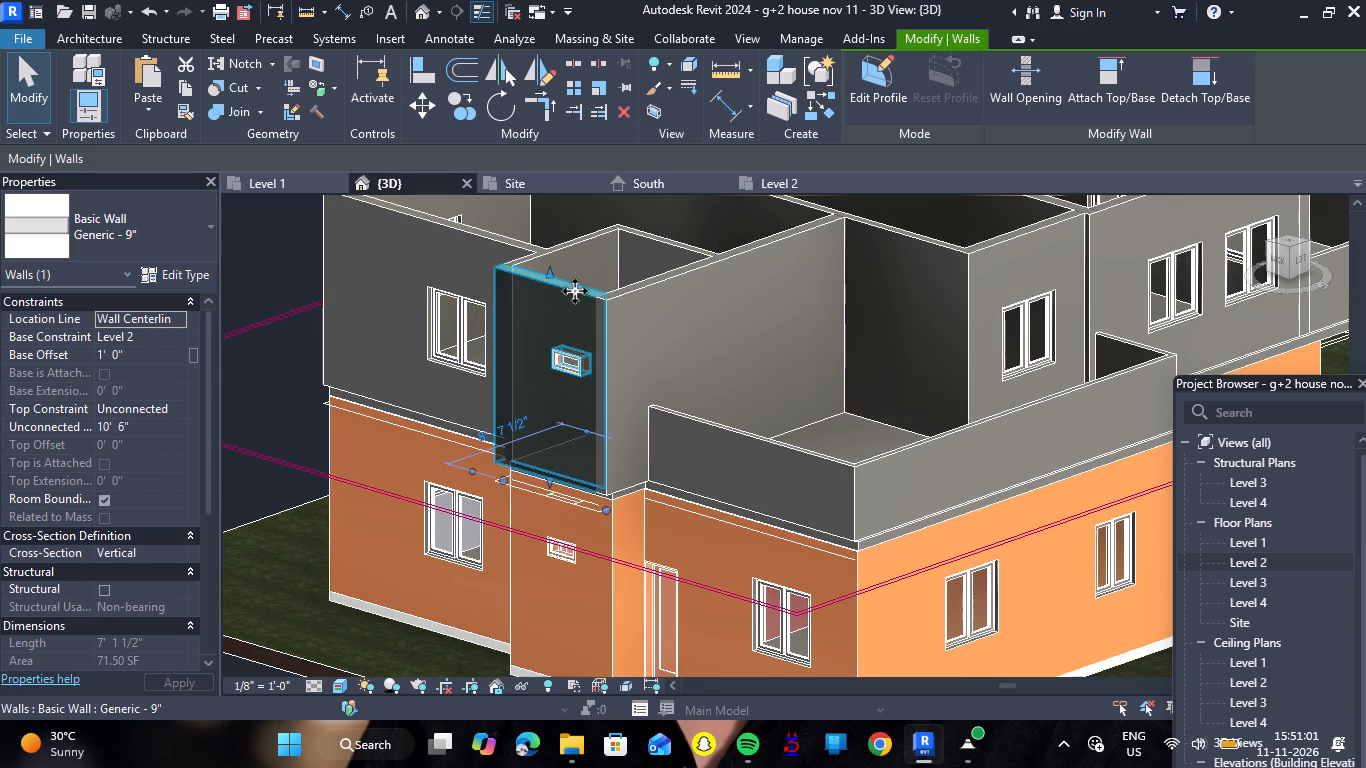
pyautogui.press('Left')
pyautogui.press('Escape')
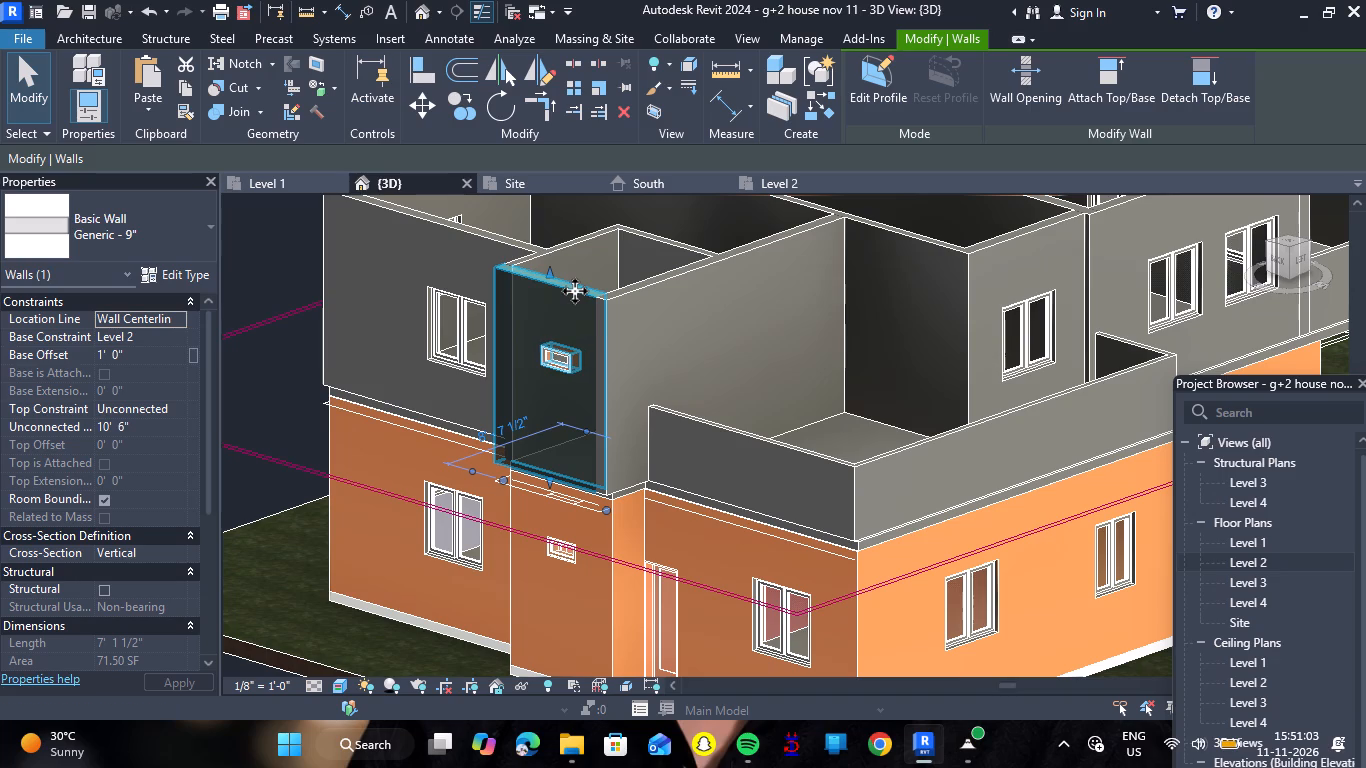
# Examine the Level 2 layout in 3D from the side and from above, including the bath block's outer wall with its fixed window.
pyautogui.scroll(-4, 619, 322)
pyautogui.keyDown('shift'); pyautogui.moveTo(784, 358); pyautogui.dragTo(613, 547, button='right'); pyautogui.keyUp('shift')
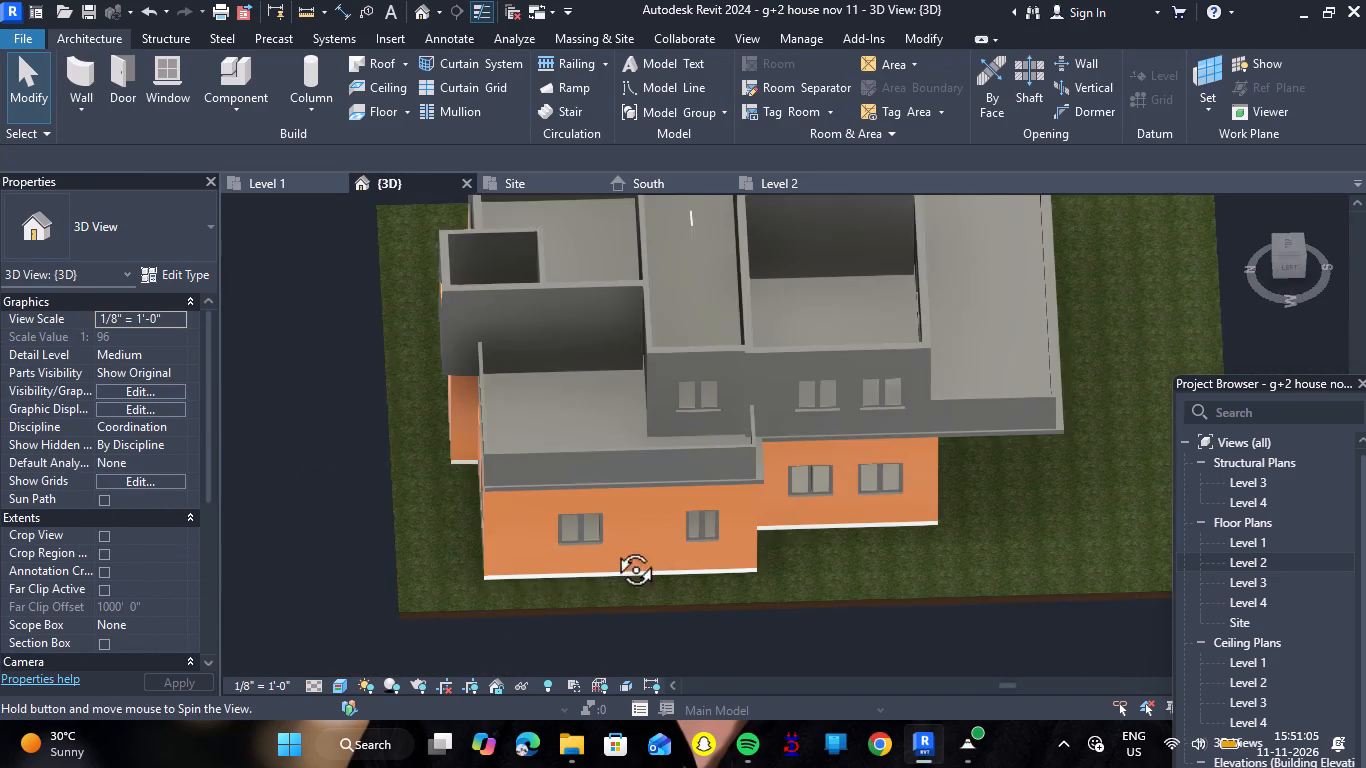
pyautogui.keyDown('shift'); pyautogui.moveTo(613, 547); pyautogui.dragTo(422, 452, button='right'); pyautogui.keyUp('shift')
pyautogui.scroll(-5, 710, 459)
pyautogui.keyDown('shift'); pyautogui.moveTo(730, 348); pyautogui.dragTo(697, 549, button='right'); pyautogui.keyUp('shift')
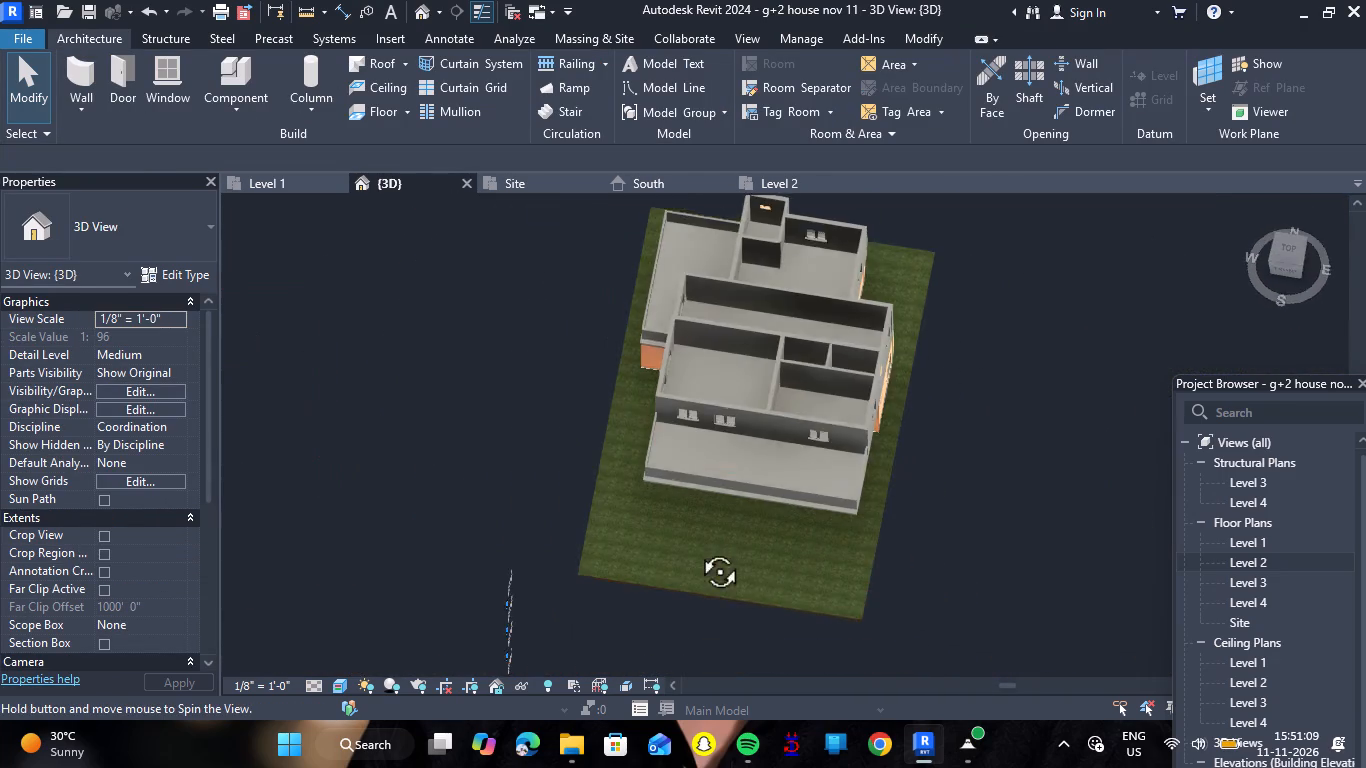
pyautogui.keyDown('shift'); pyautogui.moveTo(697, 549); pyautogui.dragTo(697, 616, button='right'); pyautogui.keyUp('shift')
pyautogui.scroll(-6, 780, 440)
pyautogui.scroll(5, 773, 310)
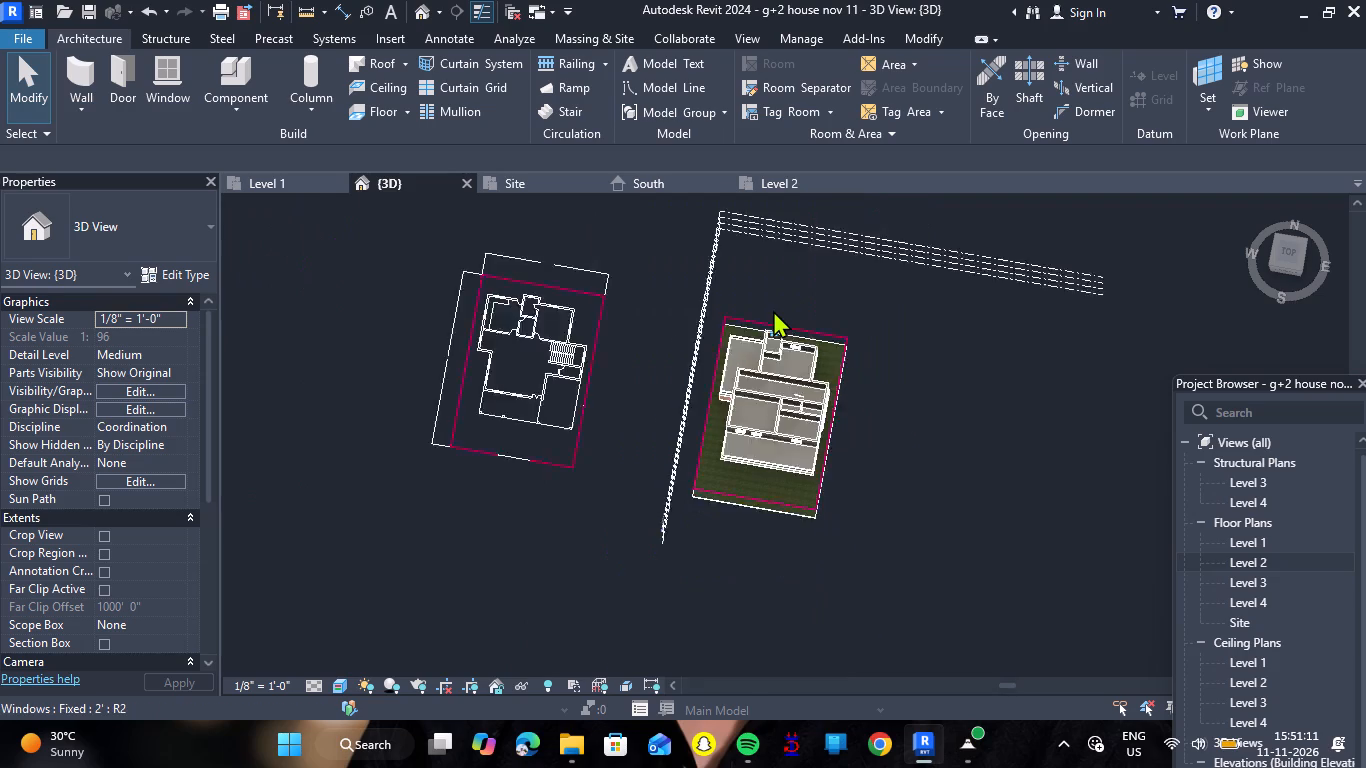
pyautogui.scroll(2, 773, 310)
pyautogui.scroll(4, 807, 466)
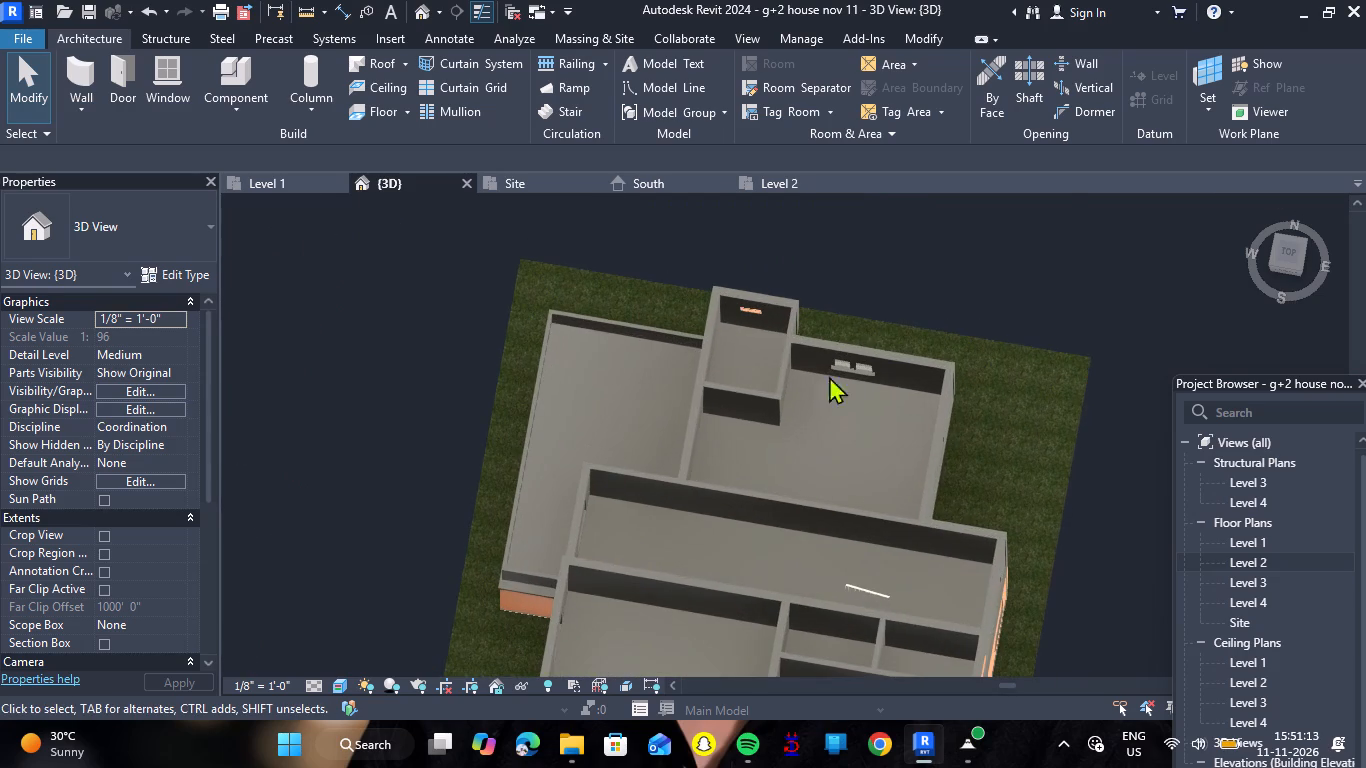
pyautogui.click(1294, 249)
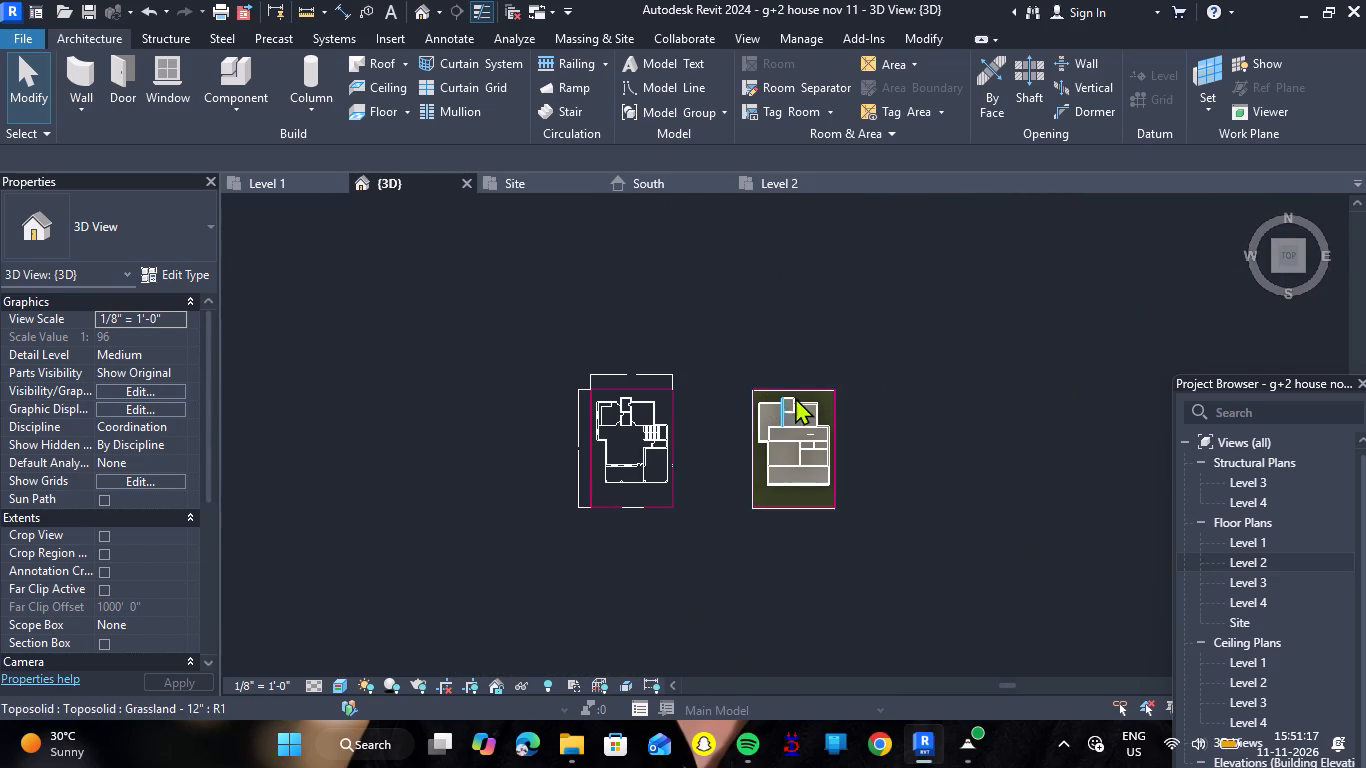
pyautogui.scroll(16, 798, 399)
pyautogui.scroll(5, 761, 397)
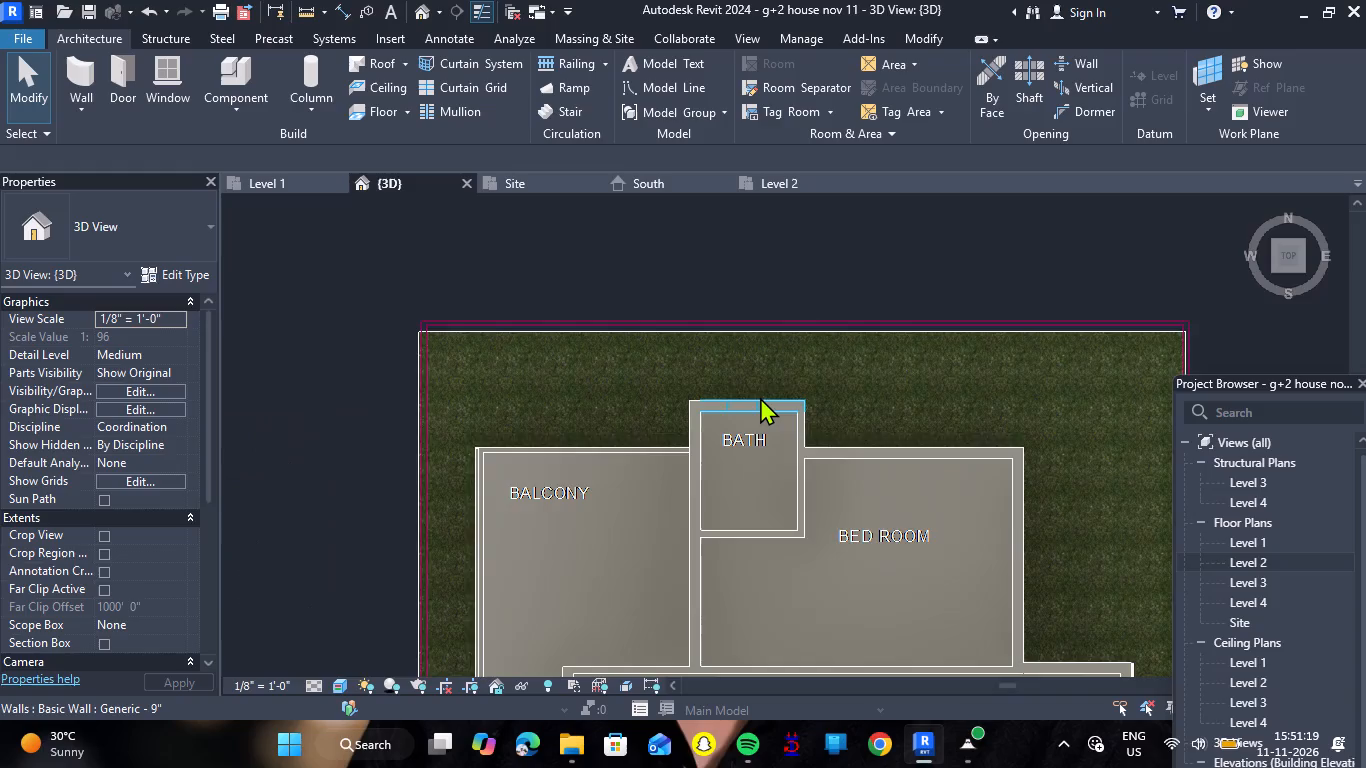
pyautogui.scroll(7, 760, 397)
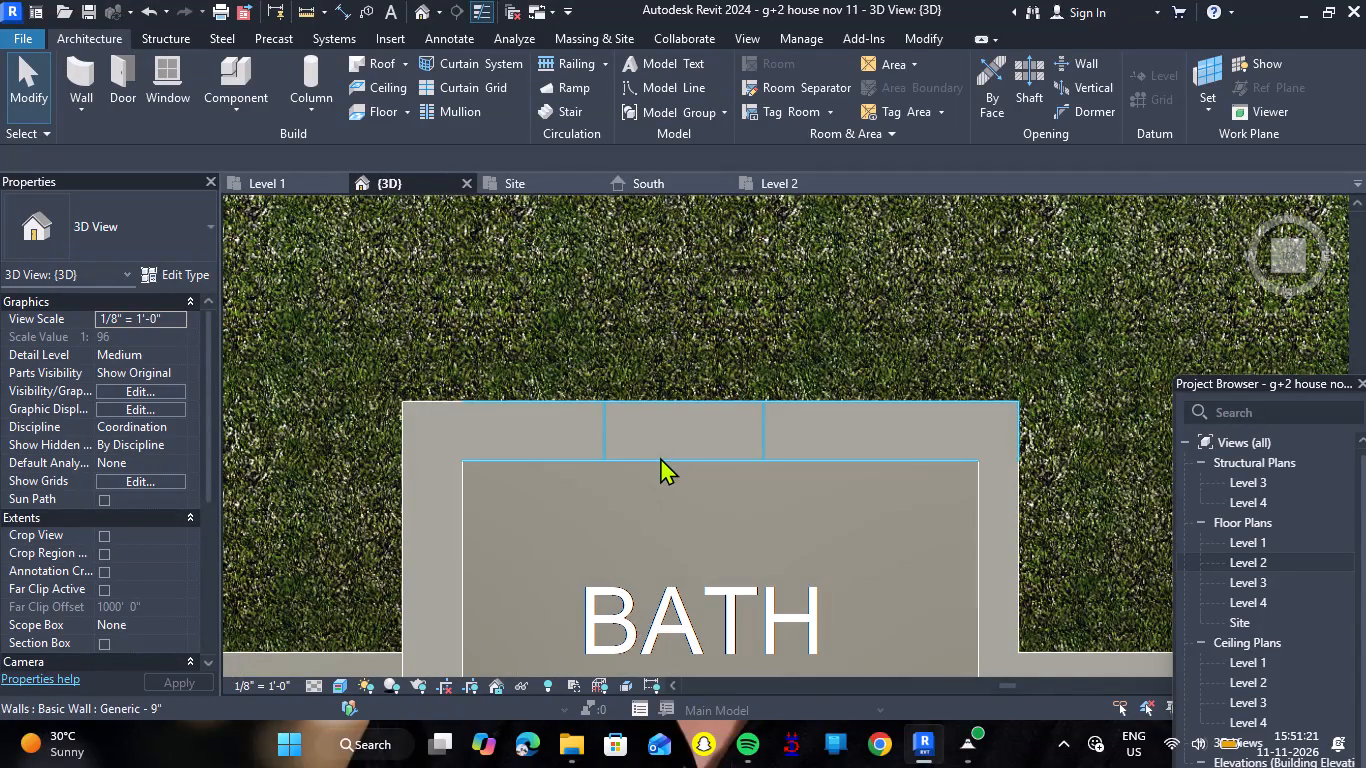
pyautogui.scroll(-6, 670, 410)
pyautogui.scroll(-4, 594, 472)
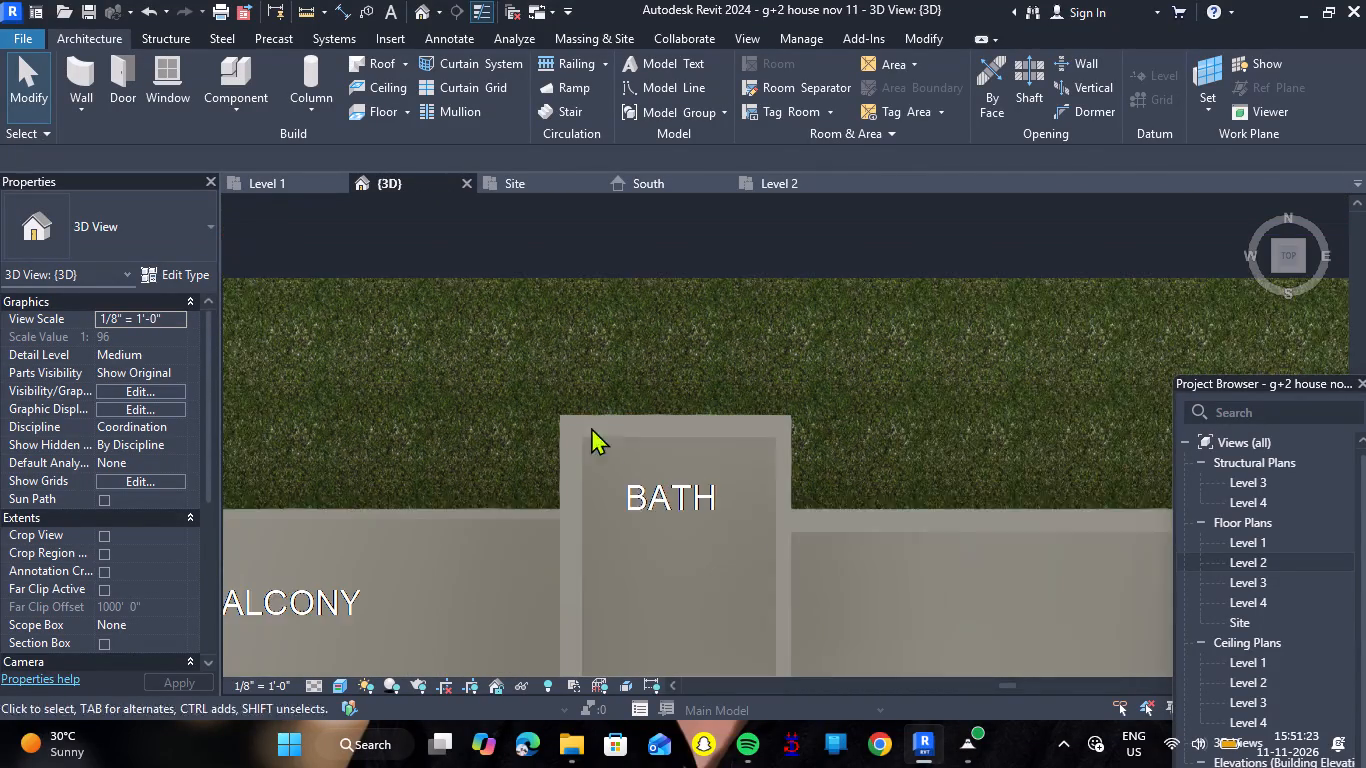
pyautogui.scroll(-13, 591, 427)
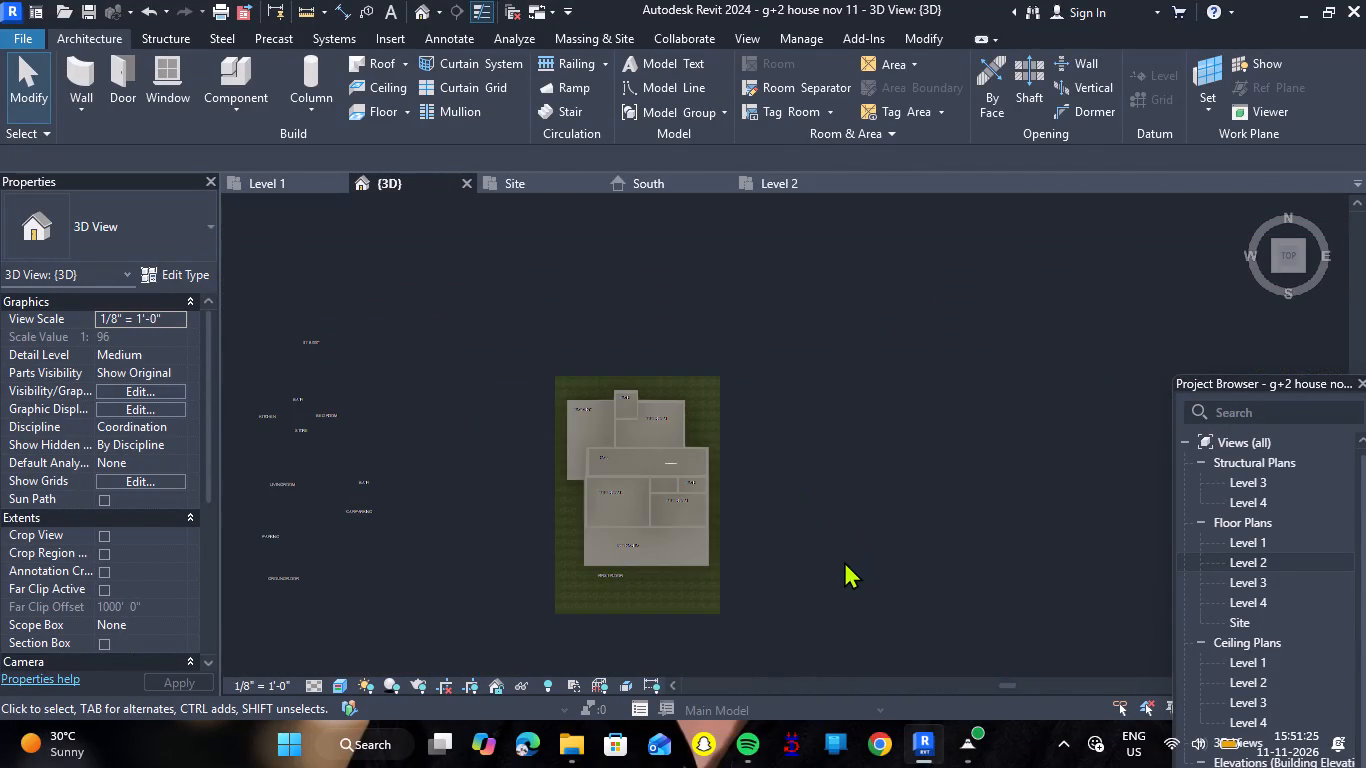
# Nudge the front 4" wall of the Level 2 open area outward to the slab edge, about 12' 0 1/2" from the bedroom wall.
pyautogui.keyDown('shift'); pyautogui.moveTo(838, 562); pyautogui.dragTo(836, 200, button='right'); pyautogui.keyUp('shift')
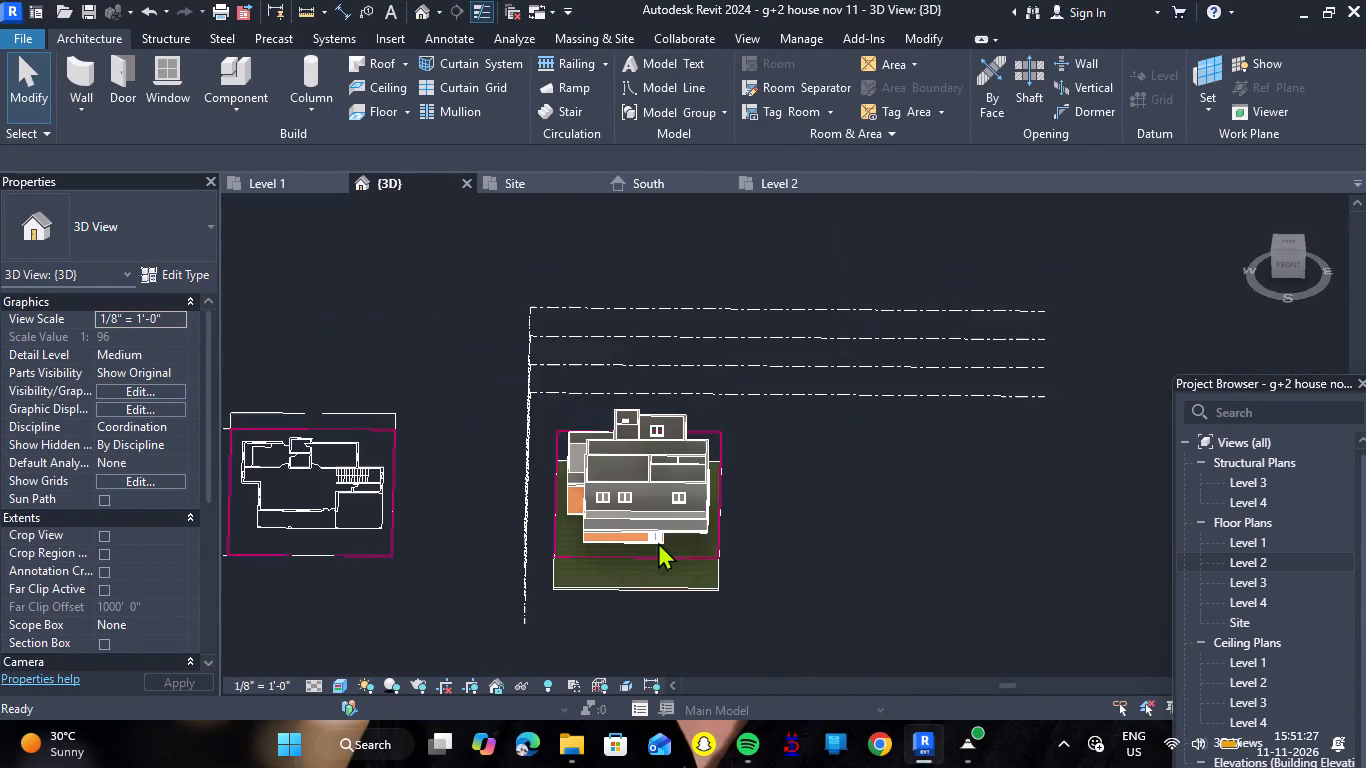
pyautogui.scroll(7, 619, 563)
pyautogui.scroll(7, 689, 482)
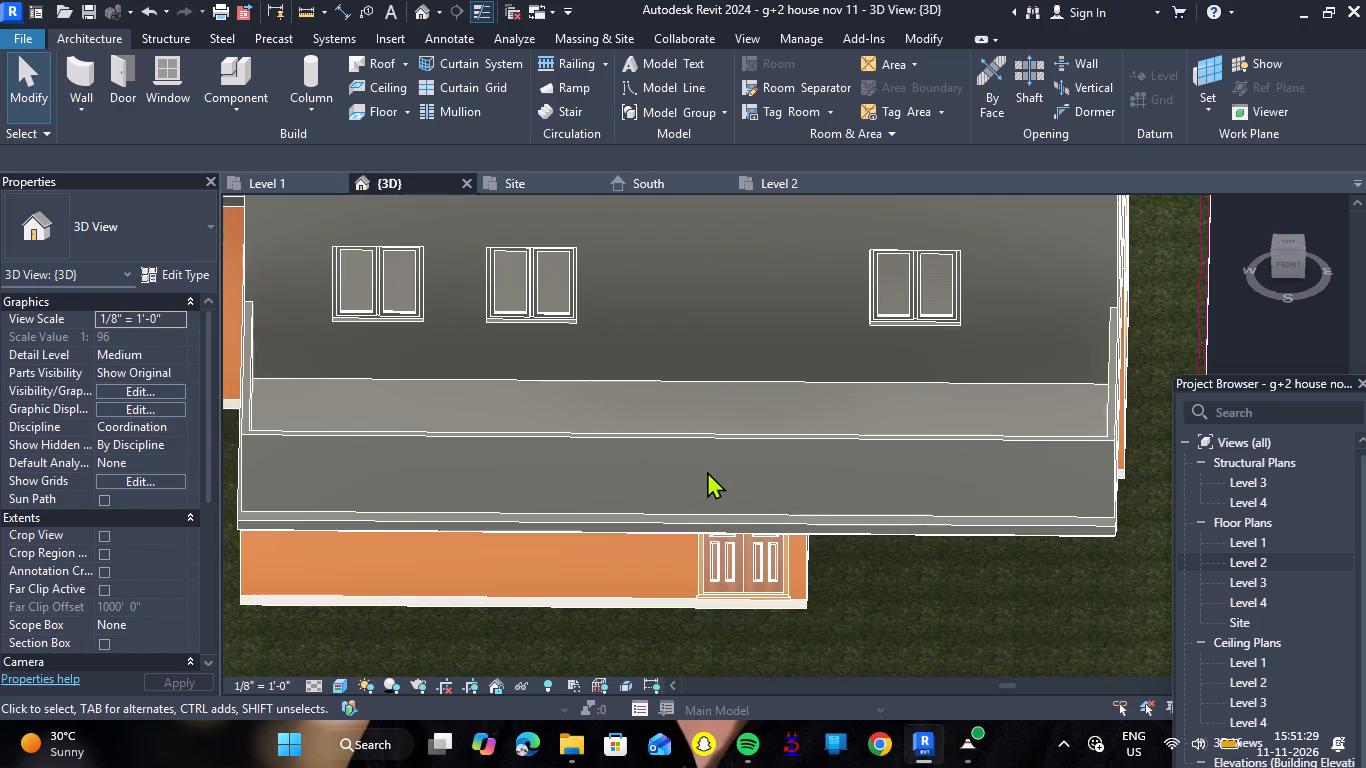
pyautogui.click(737, 178)
pyautogui.scroll(-11, 778, 416)
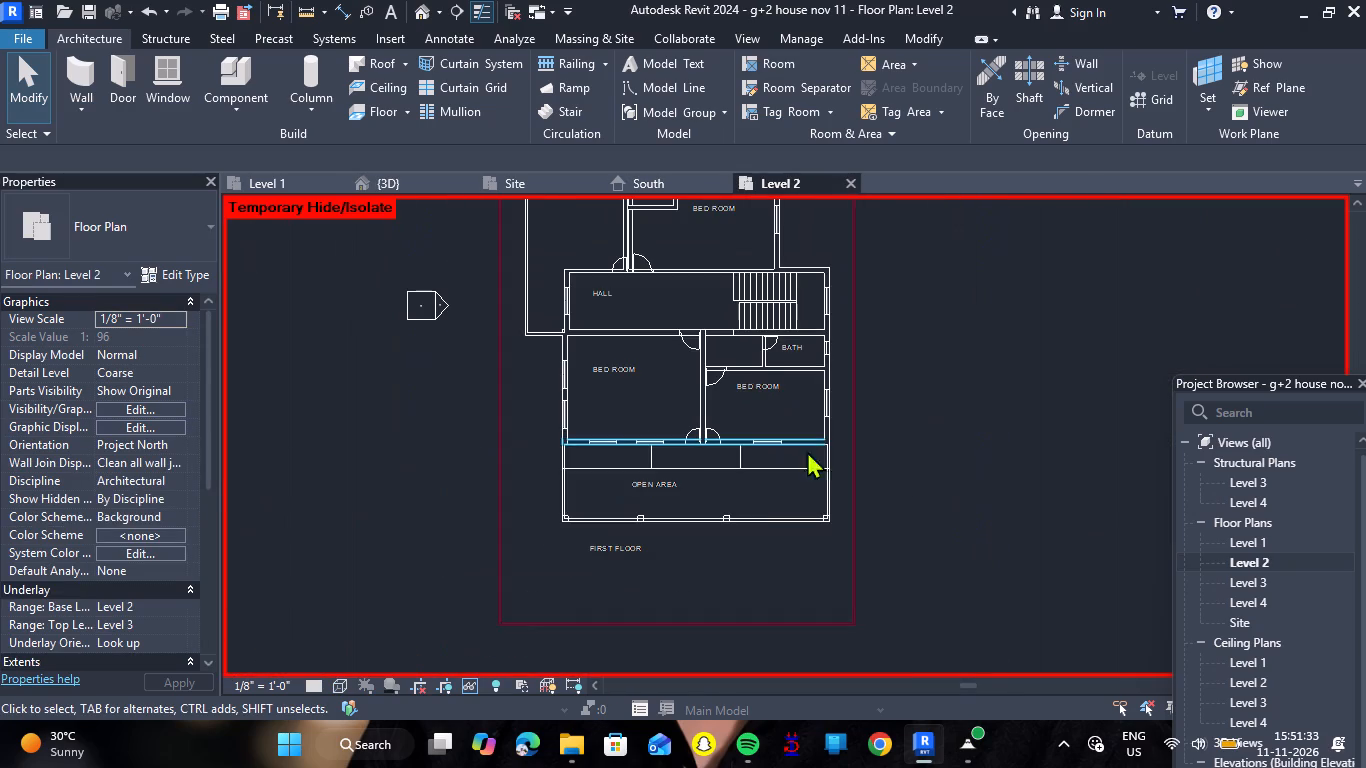
pyautogui.scroll(6, 733, 513)
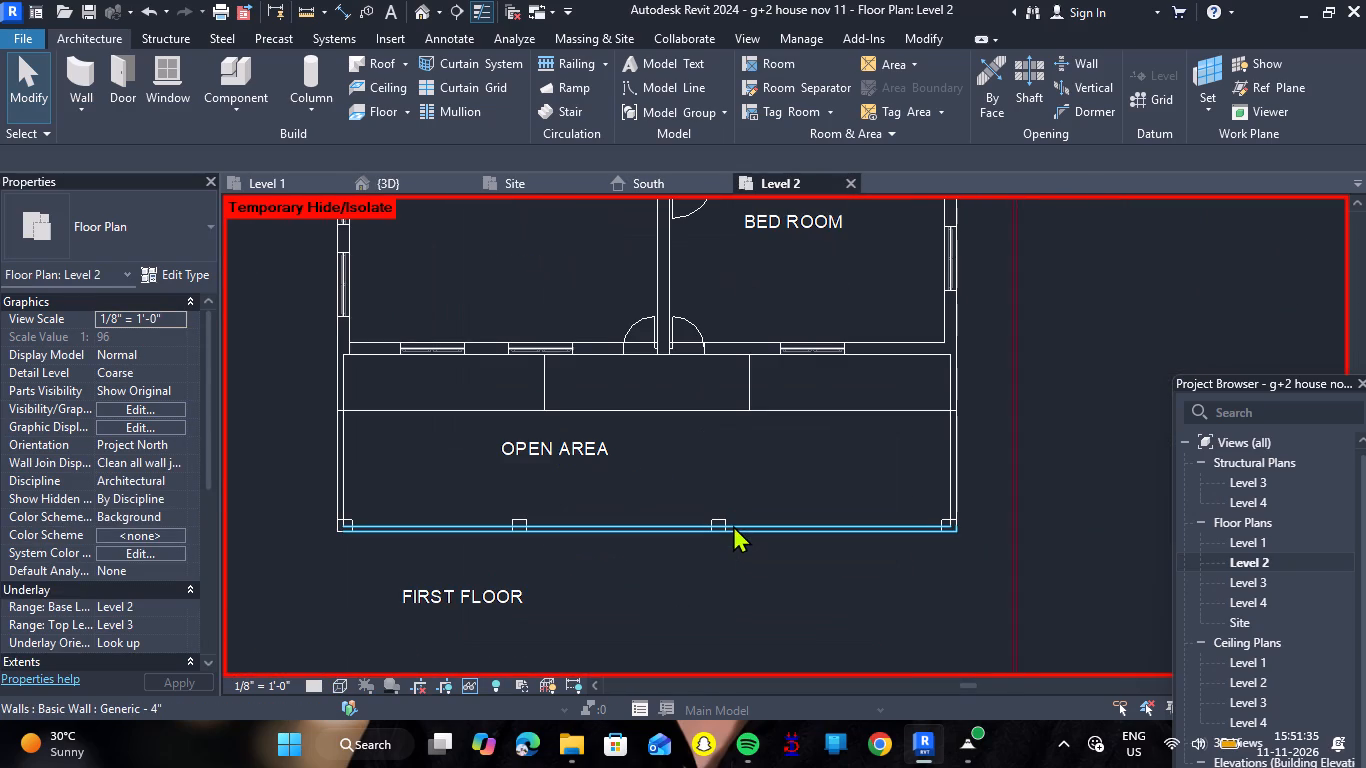
pyautogui.click(727, 530)
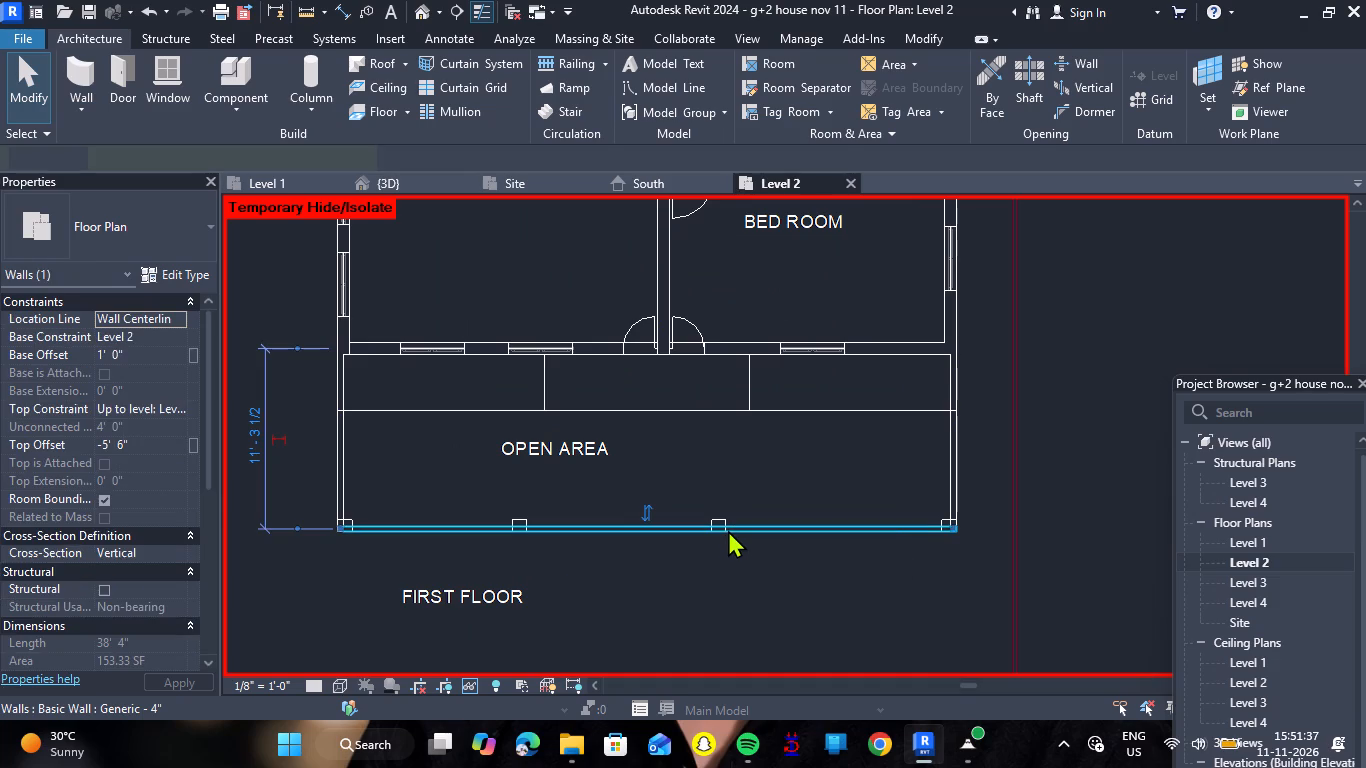
pyautogui.press('Down')
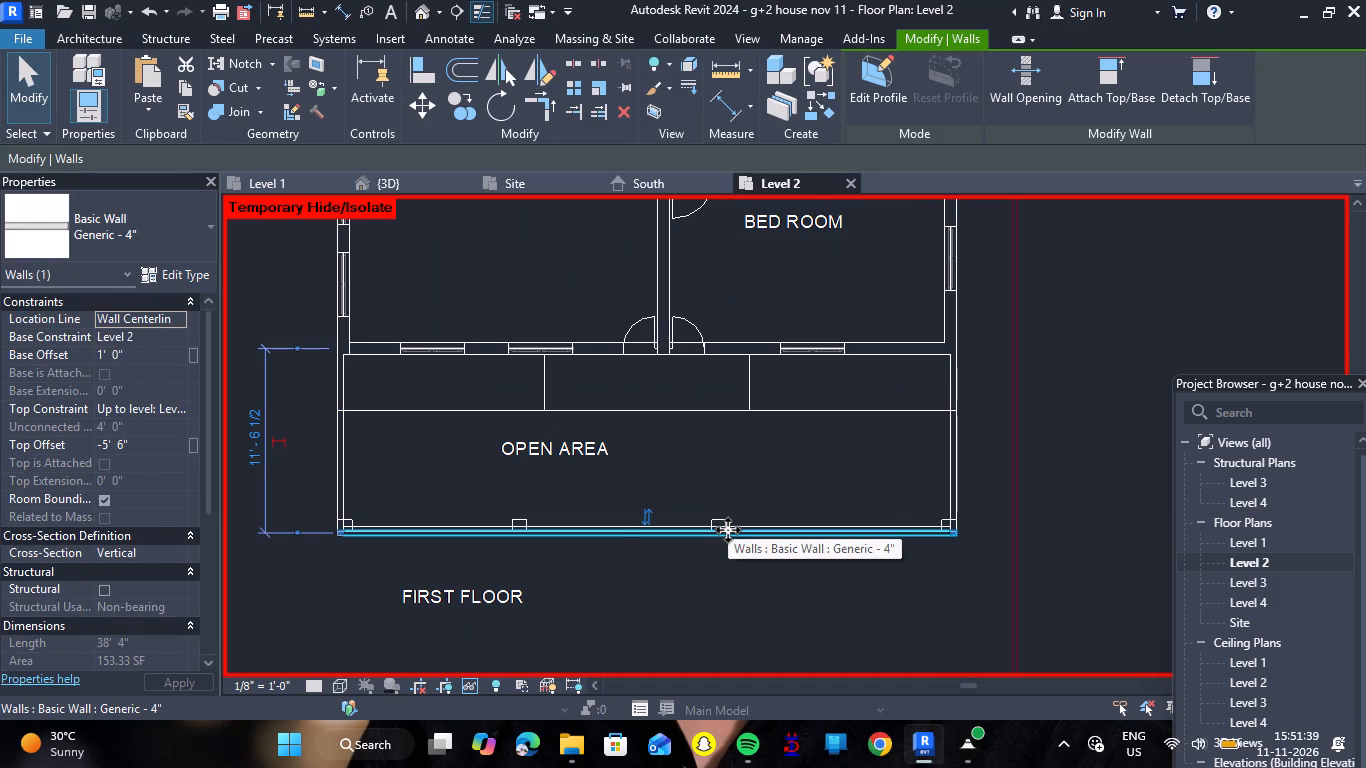
pyautogui.click(401, 180)
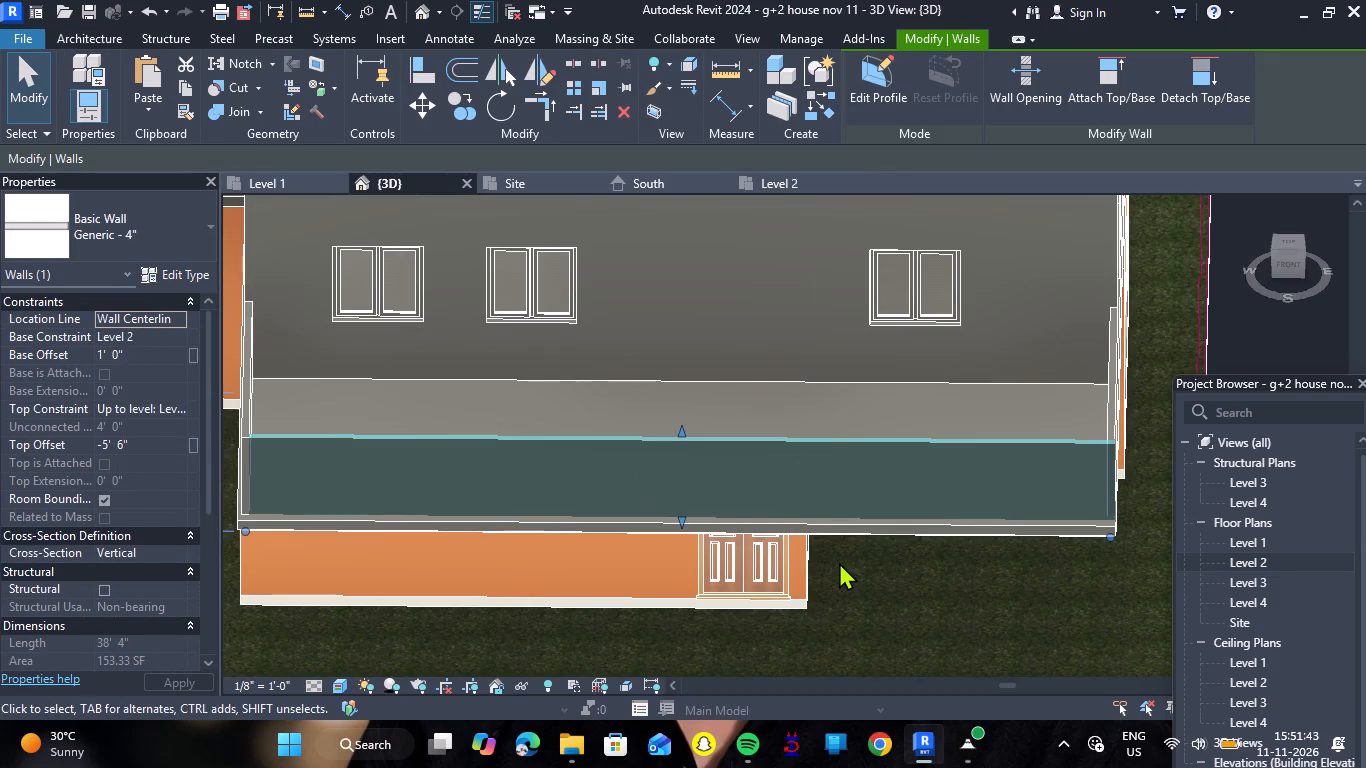
pyautogui.keyDown('shift'); pyautogui.moveTo(841, 545); pyautogui.dragTo(587, 546, button='right'); pyautogui.keyUp('shift')
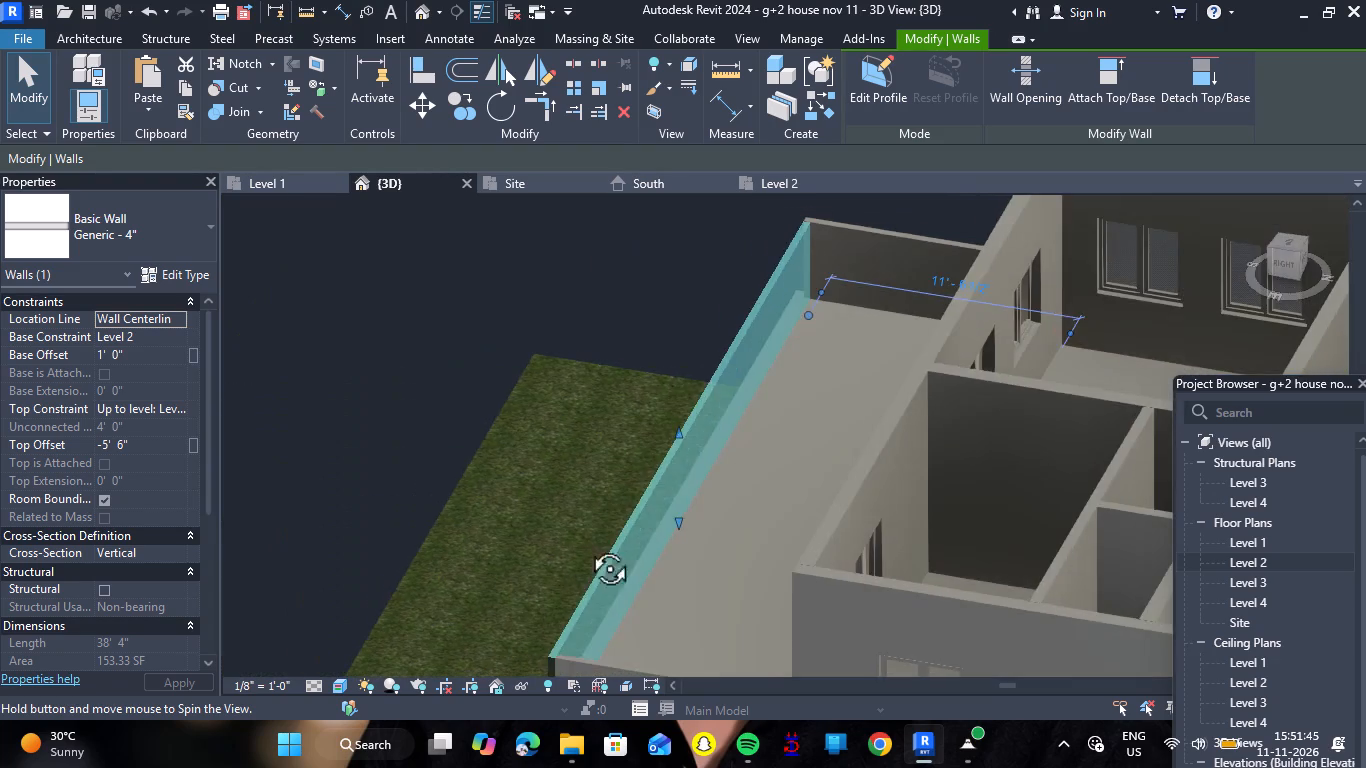
pyautogui.keyDown('shift'); pyautogui.moveTo(587, 546); pyautogui.dragTo(621, 552, button='right'); pyautogui.keyUp('shift')
pyautogui.press('Left')
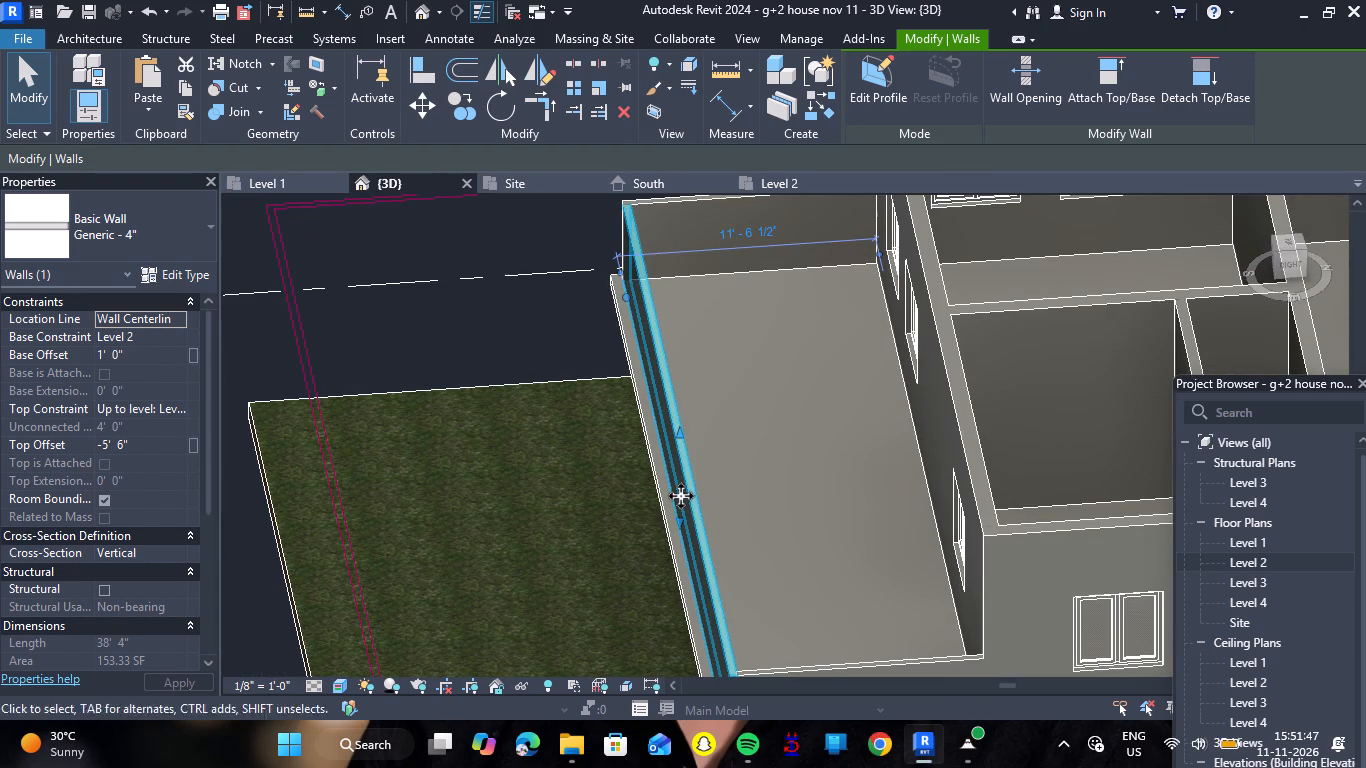
pyautogui.press('Left')
pyautogui.press('Left')
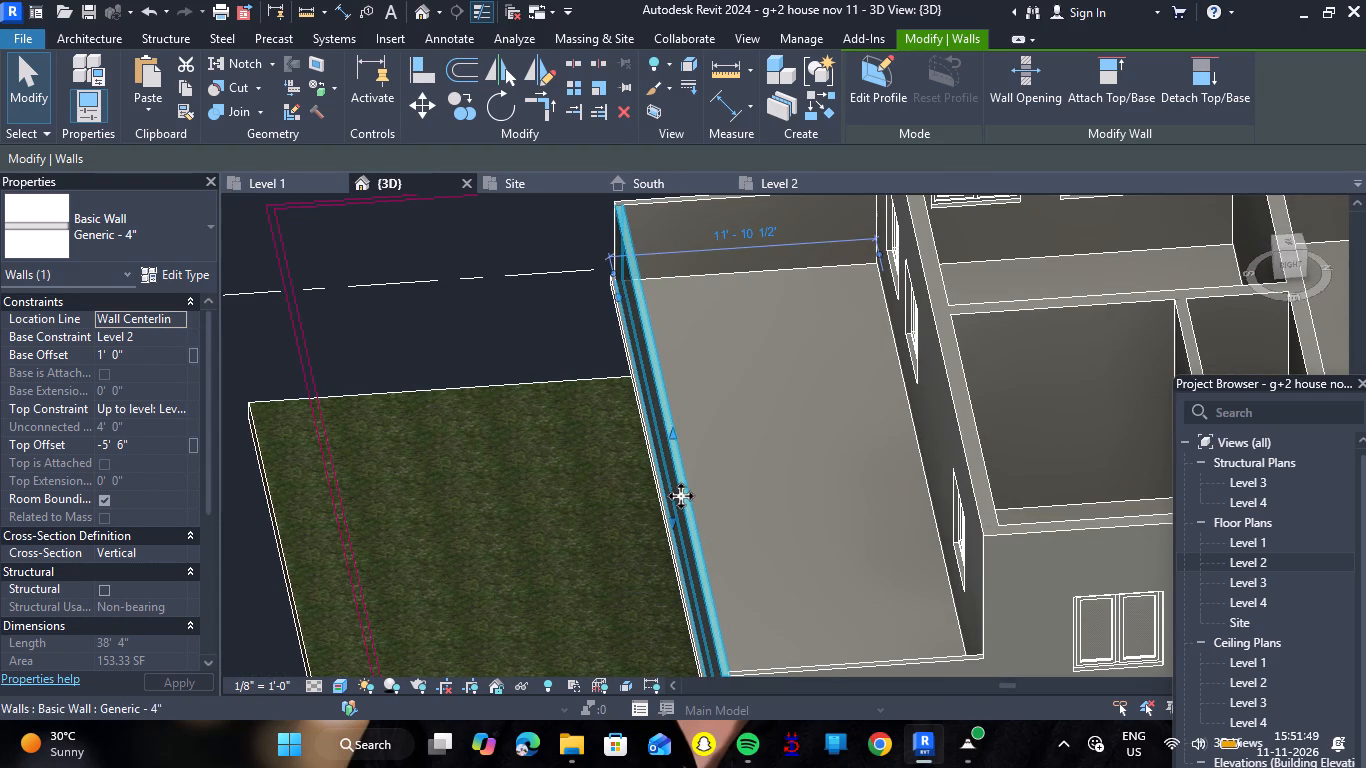
# Check the open area's front wall against the slab edge at the corner and nudge the wall slightly inward to align it.
pyautogui.scroll(2, 692, 472)
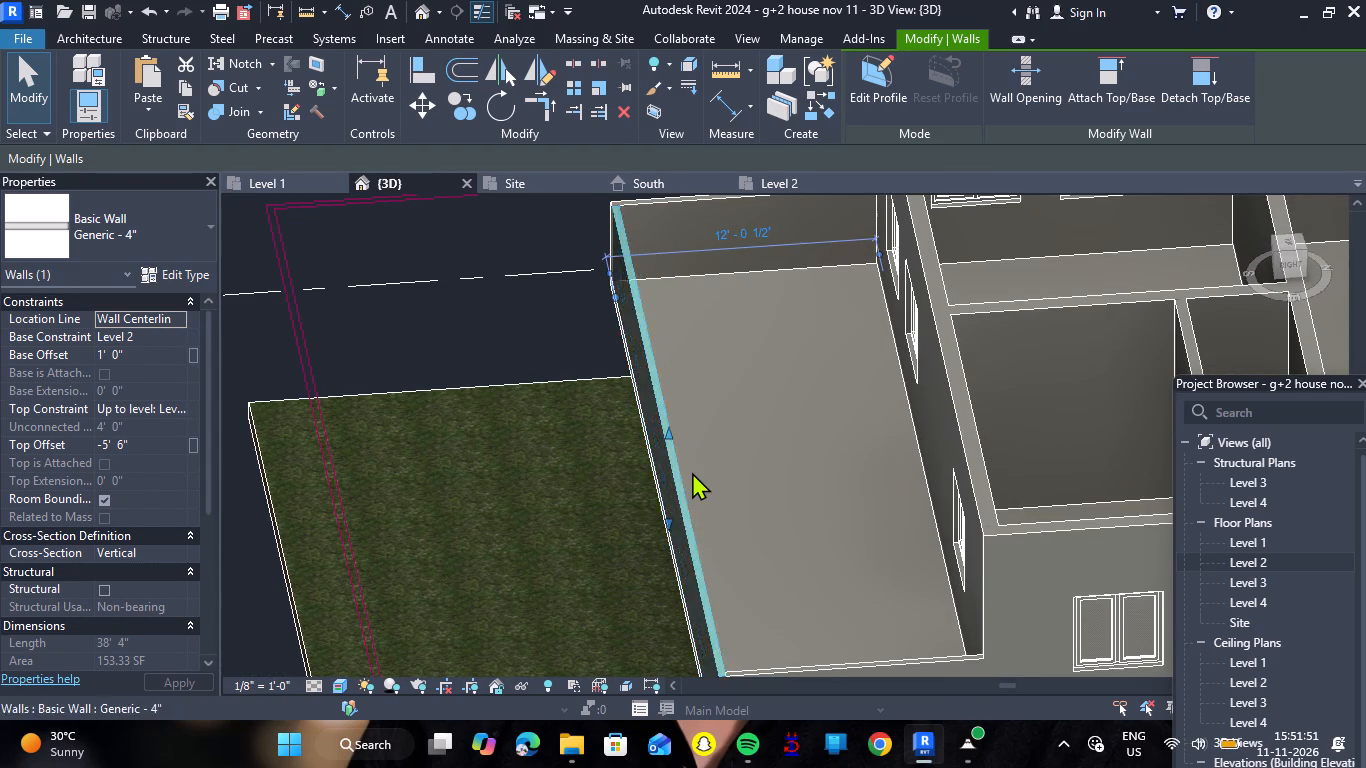
pyautogui.scroll(2, 692, 472)
pyautogui.scroll(-7, 690, 472)
pyautogui.keyDown('shift'); pyautogui.moveTo(617, 528); pyautogui.dragTo(642, 352, button='right'); pyautogui.keyUp('shift')
pyautogui.click(497, 464)
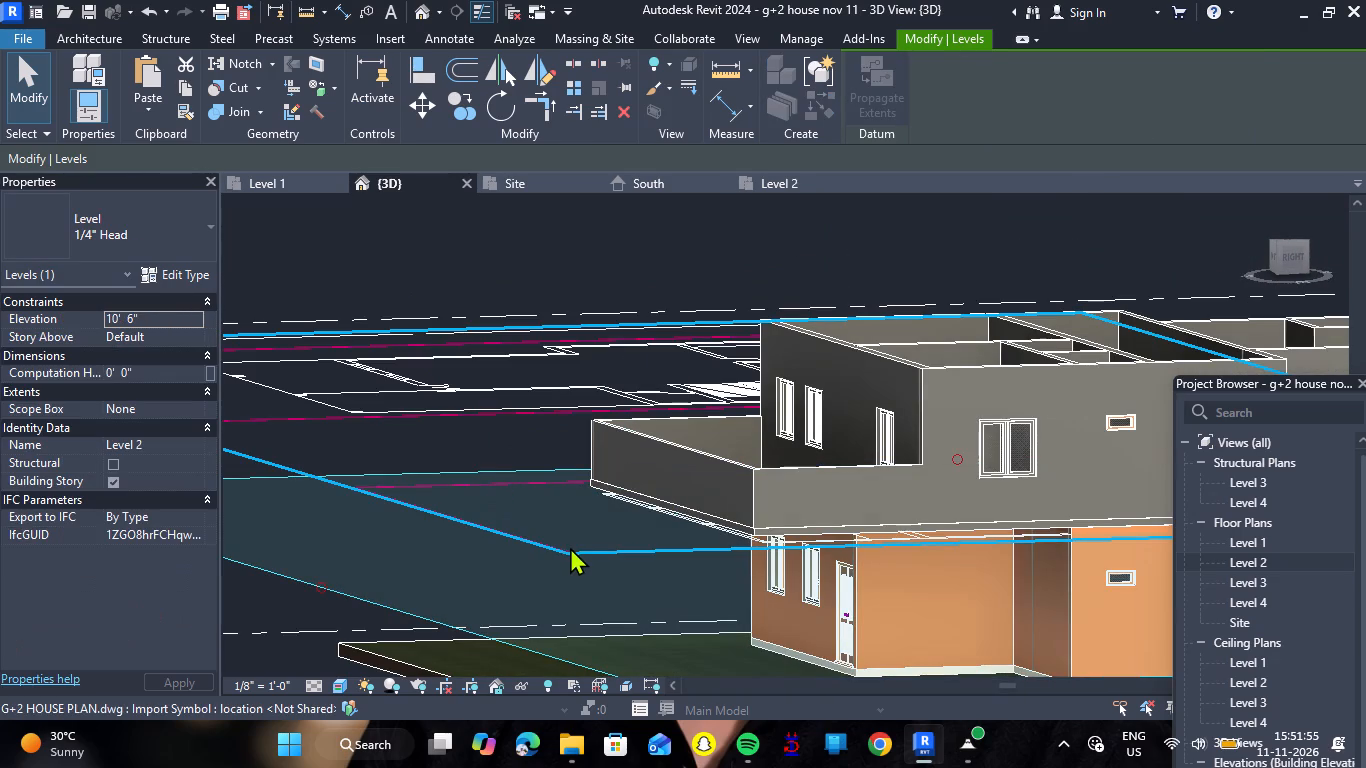
pyautogui.press('Escape')
pyautogui.press('Escape')
pyautogui.scroll(10, 764, 520)
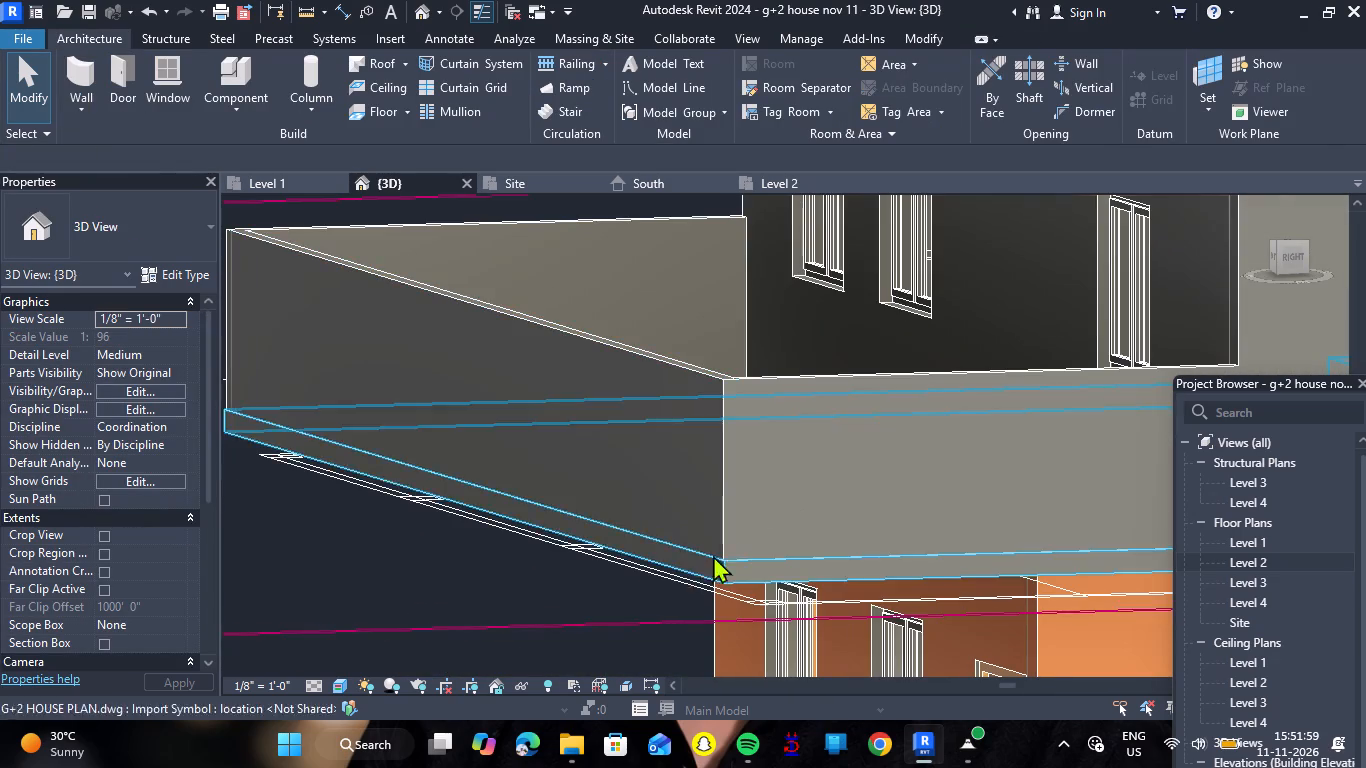
pyautogui.scroll(5, 713, 555)
pyautogui.click(709, 580)
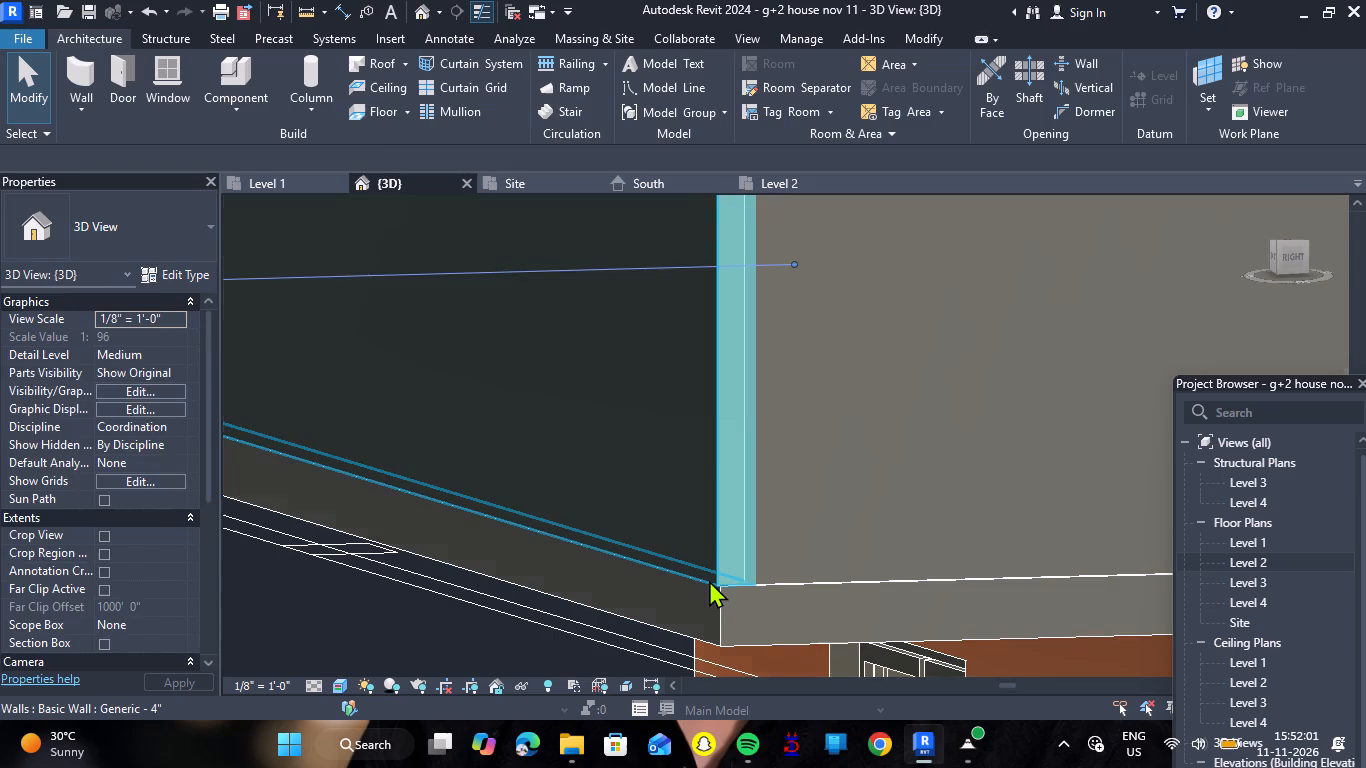
pyautogui.press('Right')
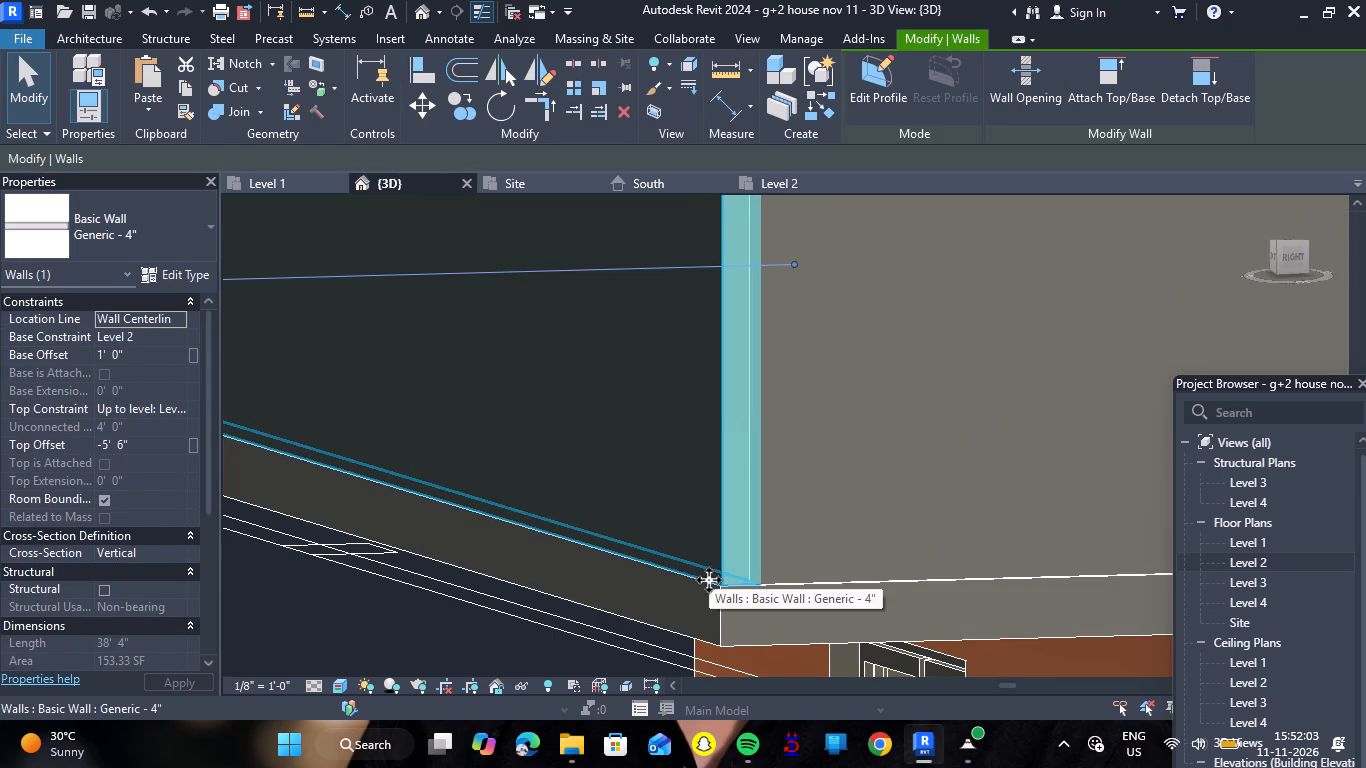
pyautogui.press('Escape')
# Examine the Level 2 front bedroom wall, its windows and the open area's parapet walls from several sides in 3D.
pyautogui.scroll(-11, 691, 551)
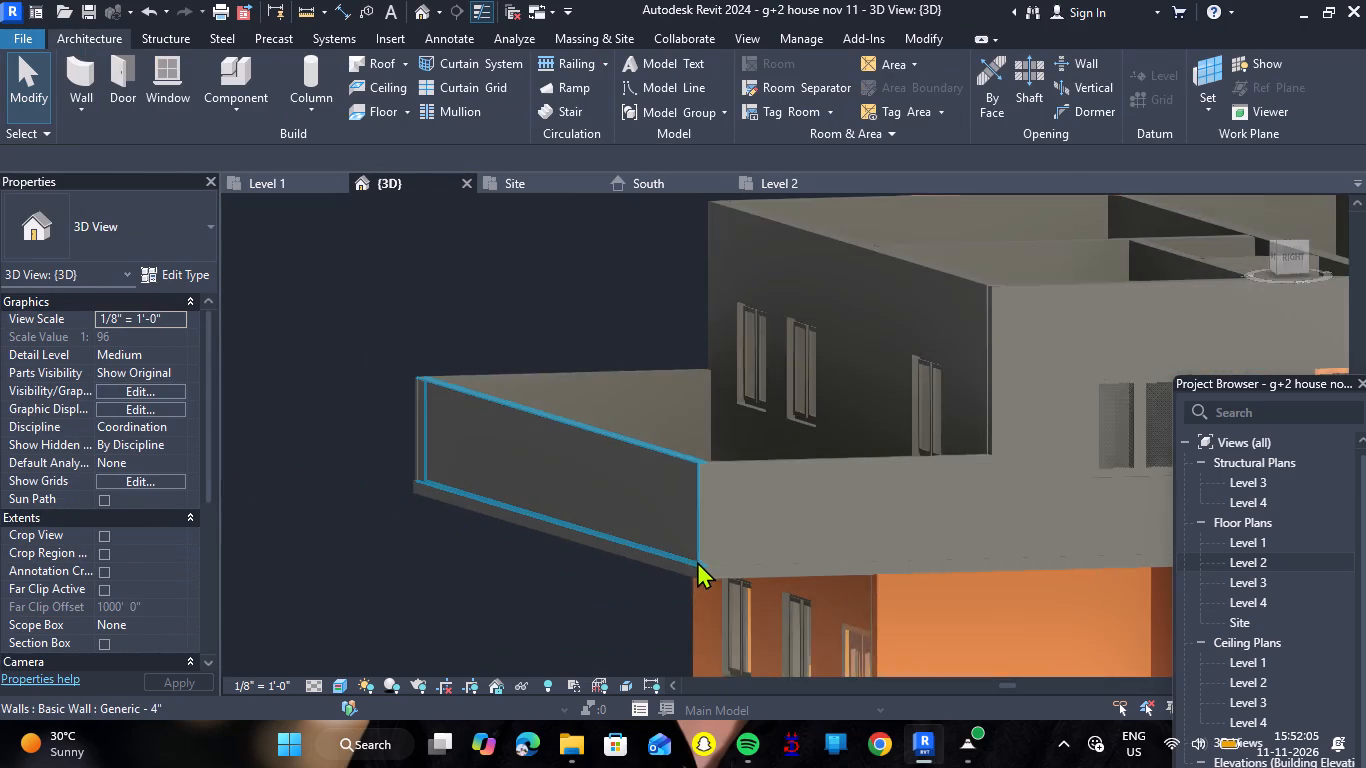
pyautogui.scroll(-5, 697, 561)
pyautogui.scroll(8, 827, 448)
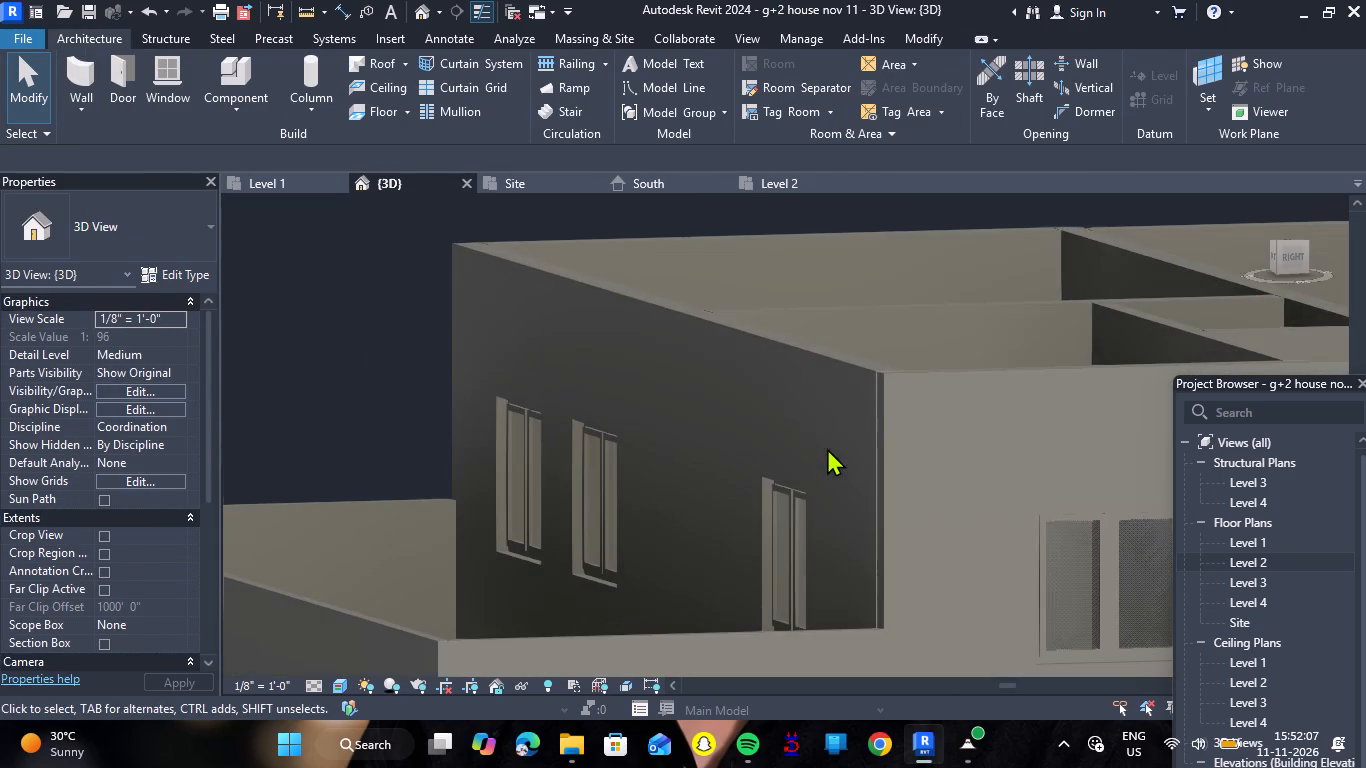
pyautogui.scroll(8, 879, 410)
pyautogui.scroll(-9, 879, 409)
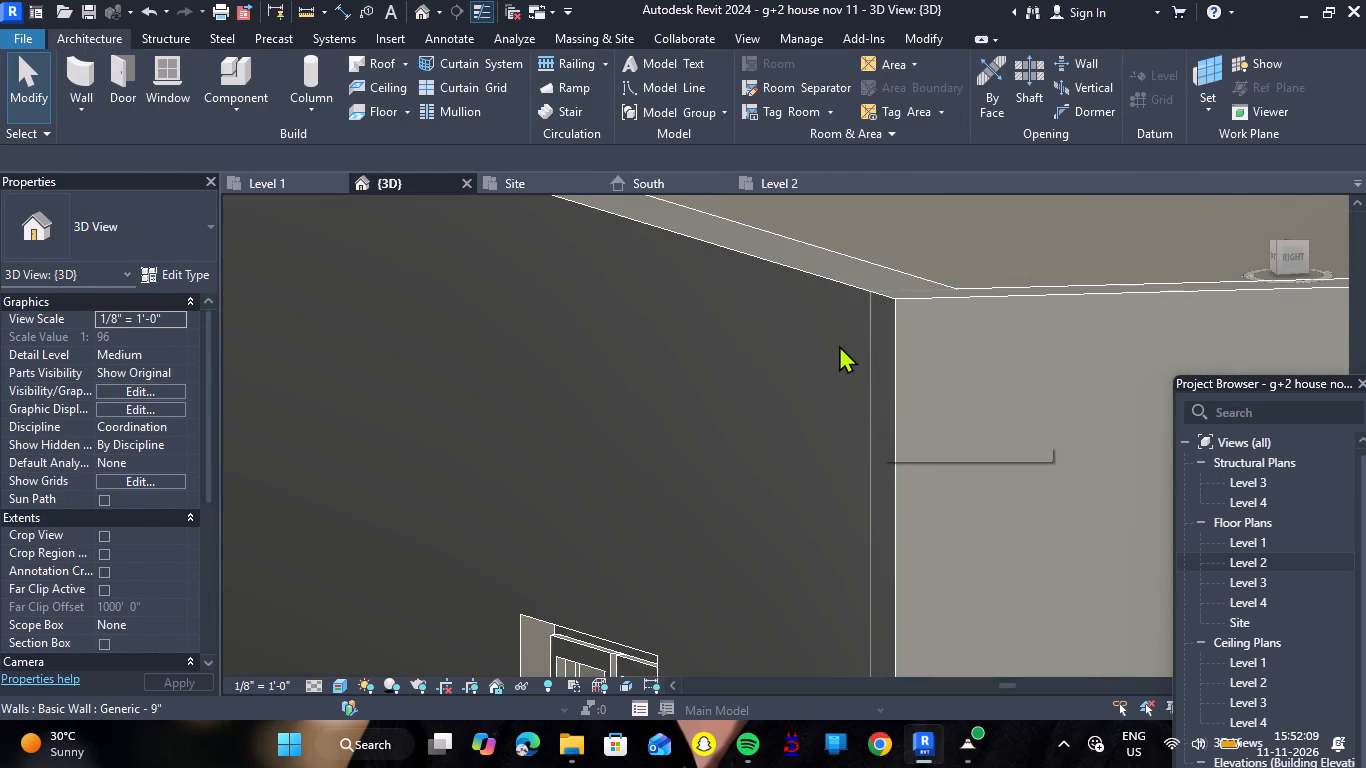
pyautogui.scroll(-7, 844, 337)
pyautogui.keyDown('shift'); pyautogui.moveTo(431, 450); pyautogui.dragTo(431, 465, button='right'); pyautogui.keyUp('shift')
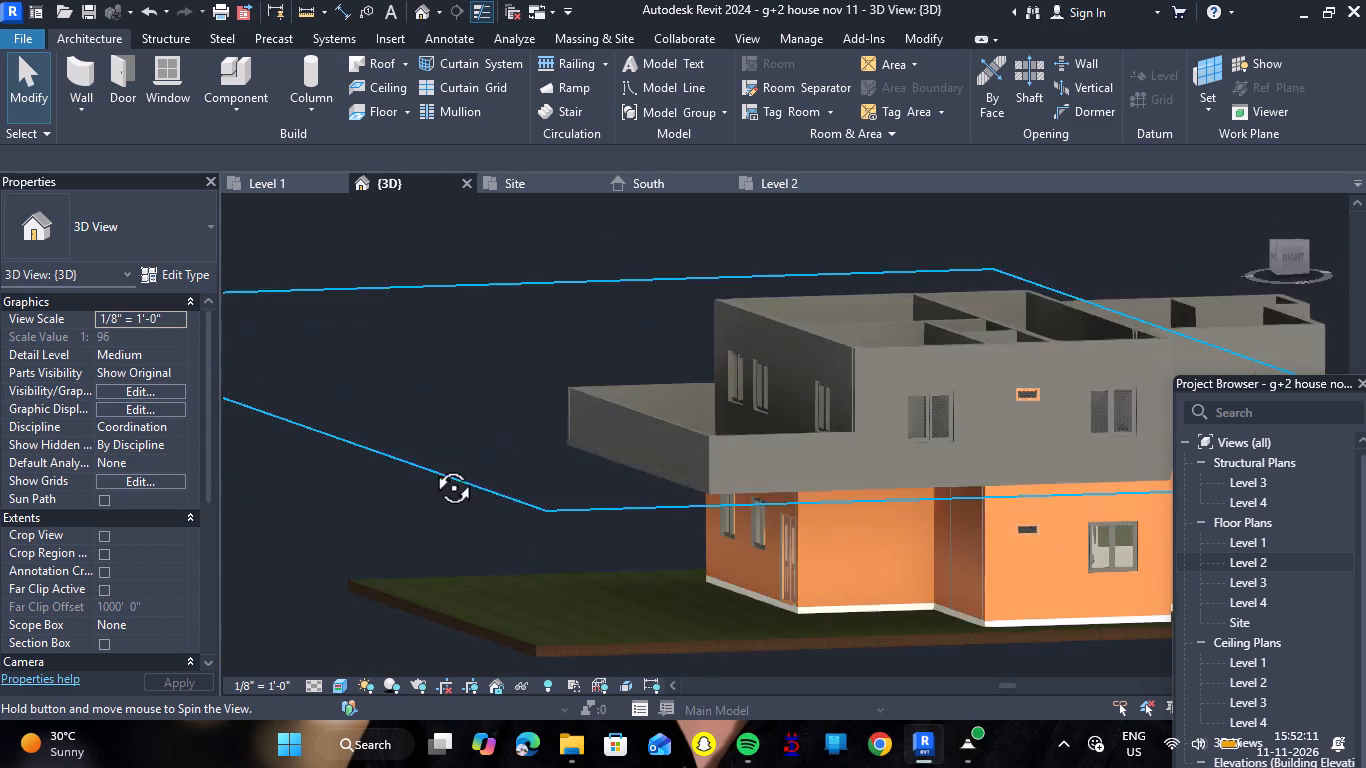
pyautogui.keyDown('shift'); pyautogui.moveTo(431, 465); pyautogui.dragTo(689, 517, button='right'); pyautogui.keyUp('shift')
pyautogui.keyDown('shift'); pyautogui.moveTo(976, 380); pyautogui.dragTo(969, 530, button='right'); pyautogui.keyUp('shift')
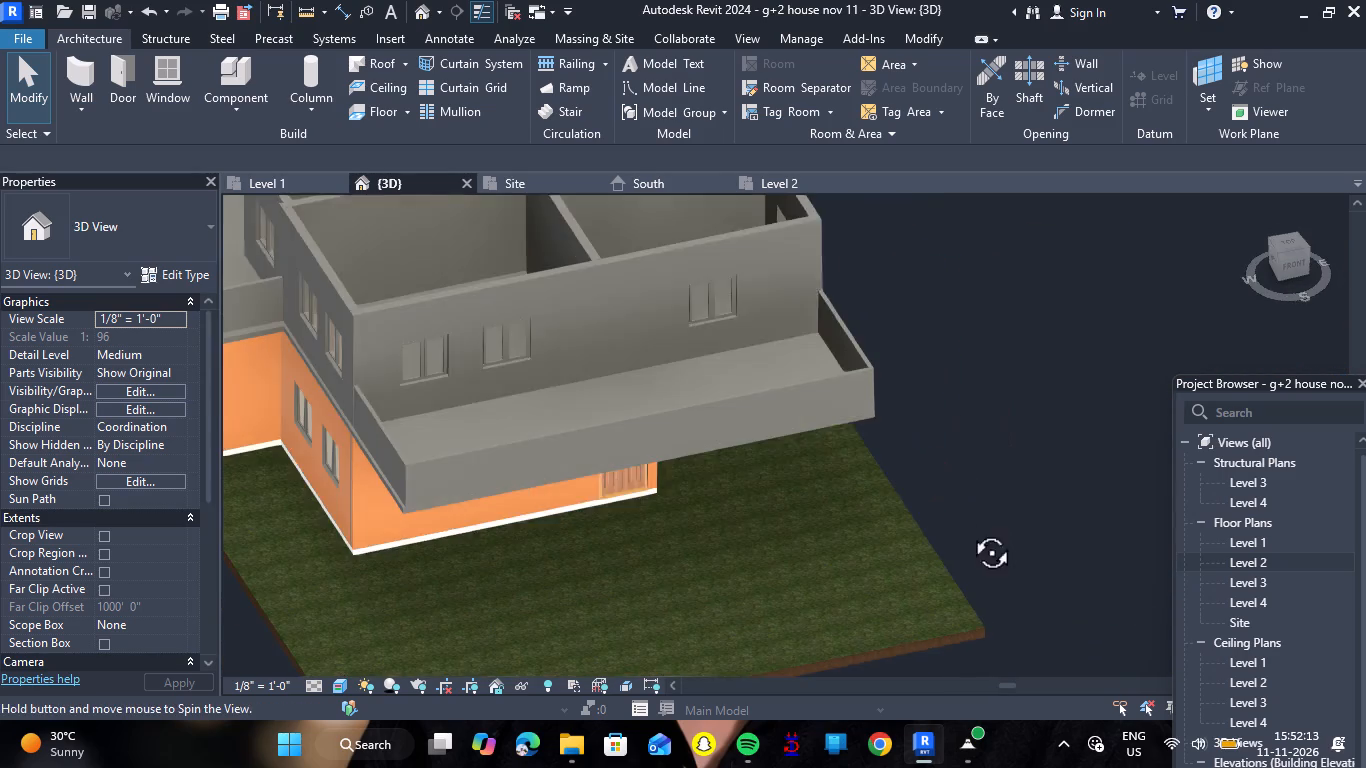
pyautogui.keyDown('shift'); pyautogui.moveTo(969, 530); pyautogui.dragTo(969, 543, button='right'); pyautogui.keyUp('shift')
pyautogui.scroll(-8, 980, 468)
pyautogui.keyDown('shift'); pyautogui.moveTo(1040, 456); pyautogui.dragTo(1008, 498, button='right'); pyautogui.keyUp('shift')
# Place a 2'2" M_Door-Interior-Single-1_Panel-Wood door in the Level 2 wall facing the open area, 1' 6" west of the bedroom partition.
pyautogui.click(762, 179)
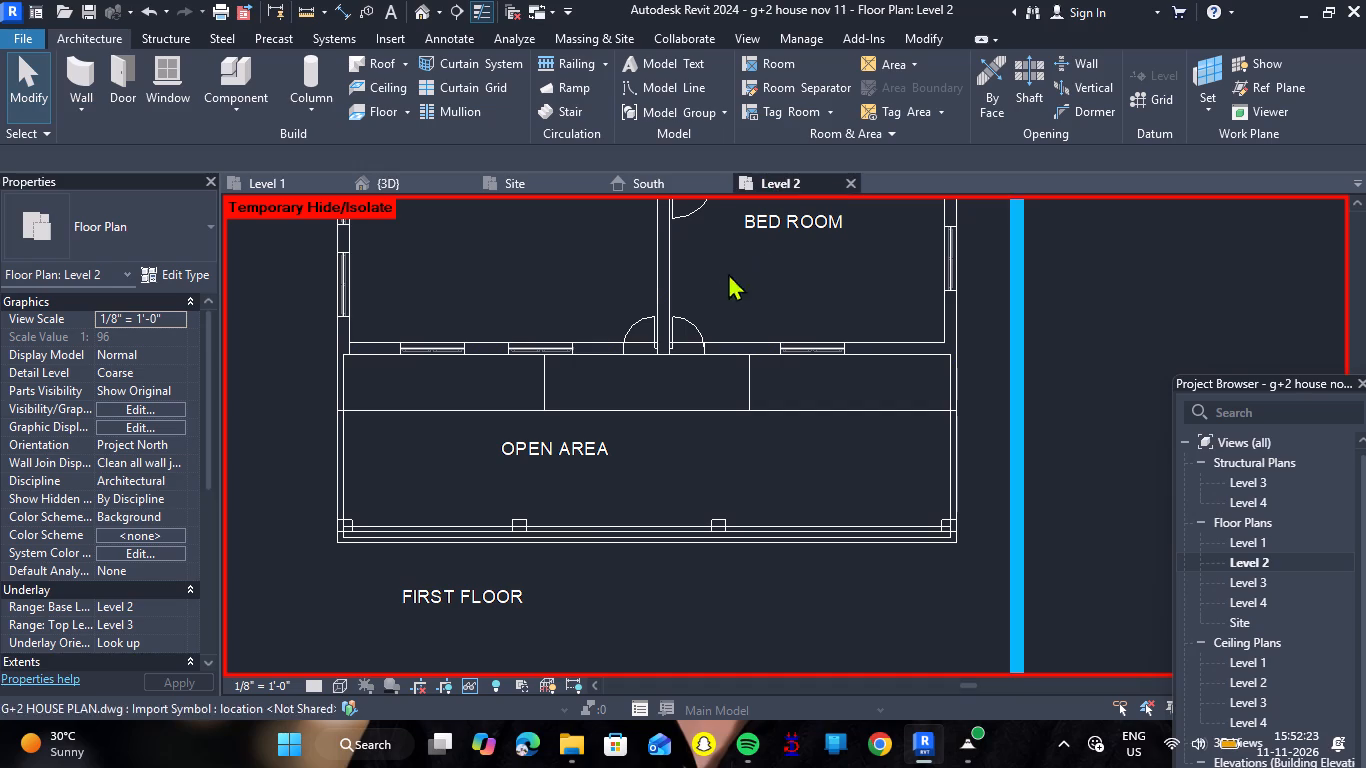
pyautogui.scroll(4, 646, 265)
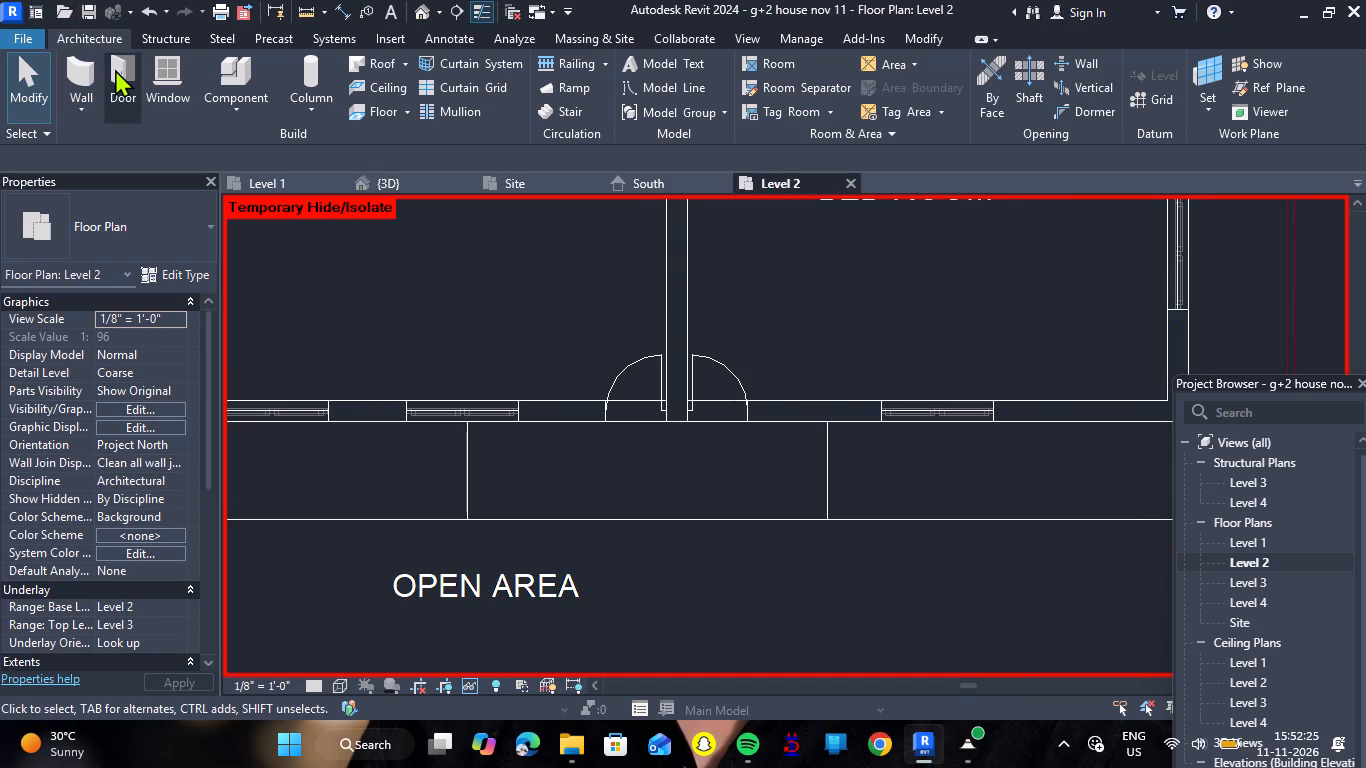
pyautogui.click(115, 69)
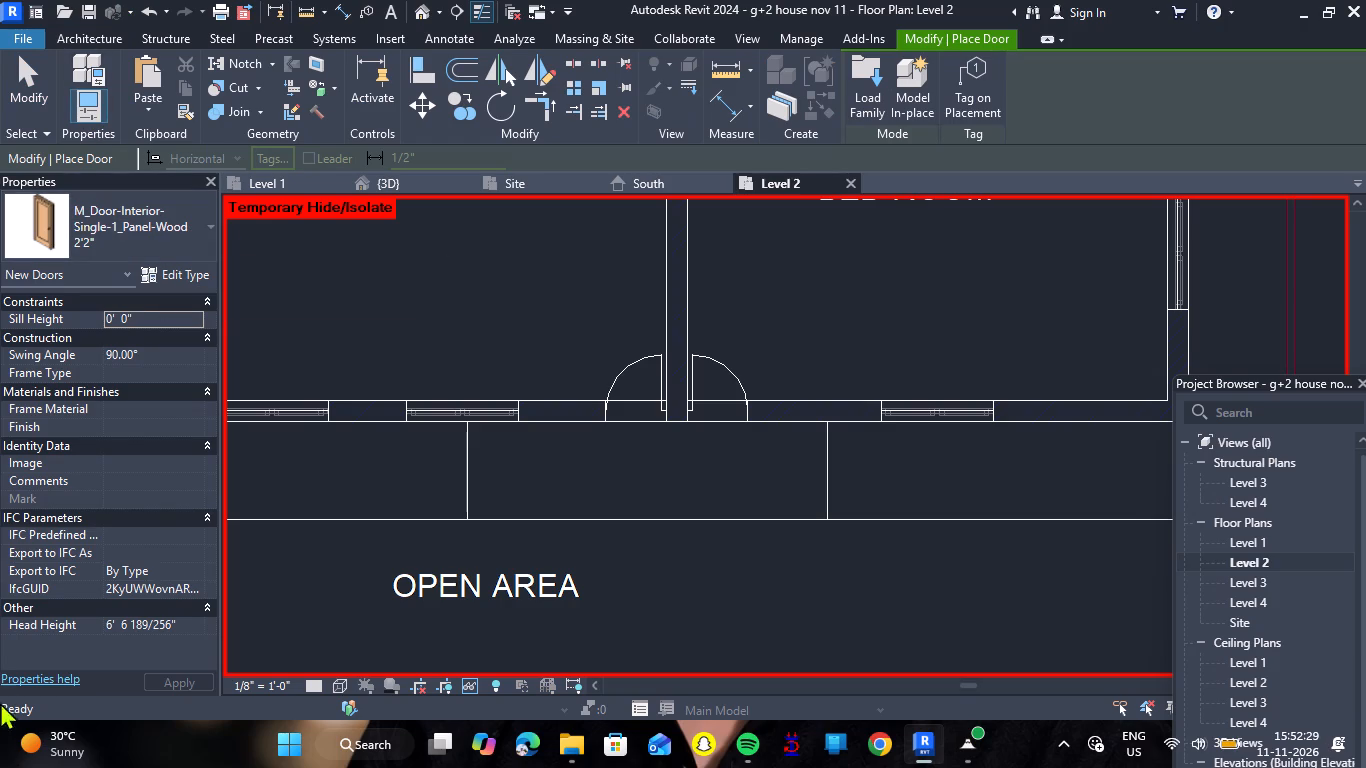
pyautogui.click(212, 219)
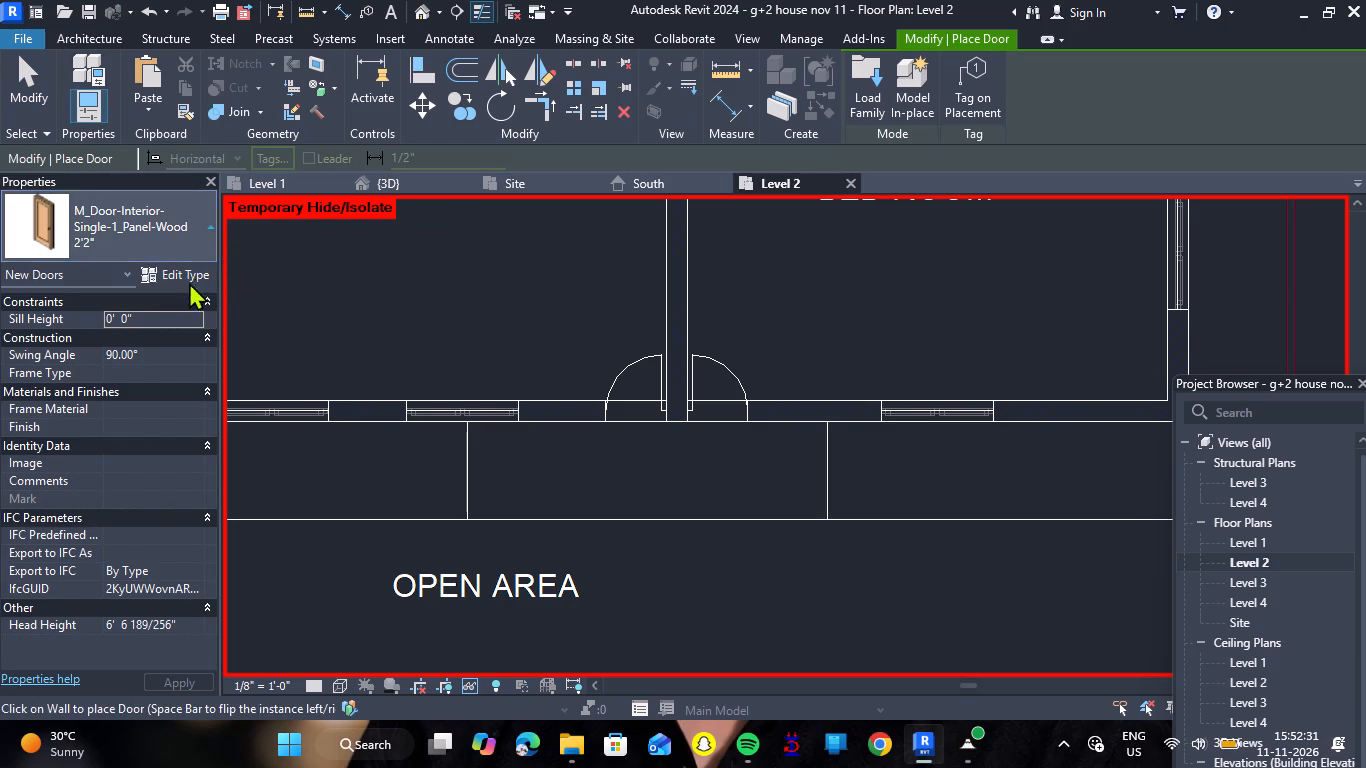
pyautogui.scroll(2, 166, 328)
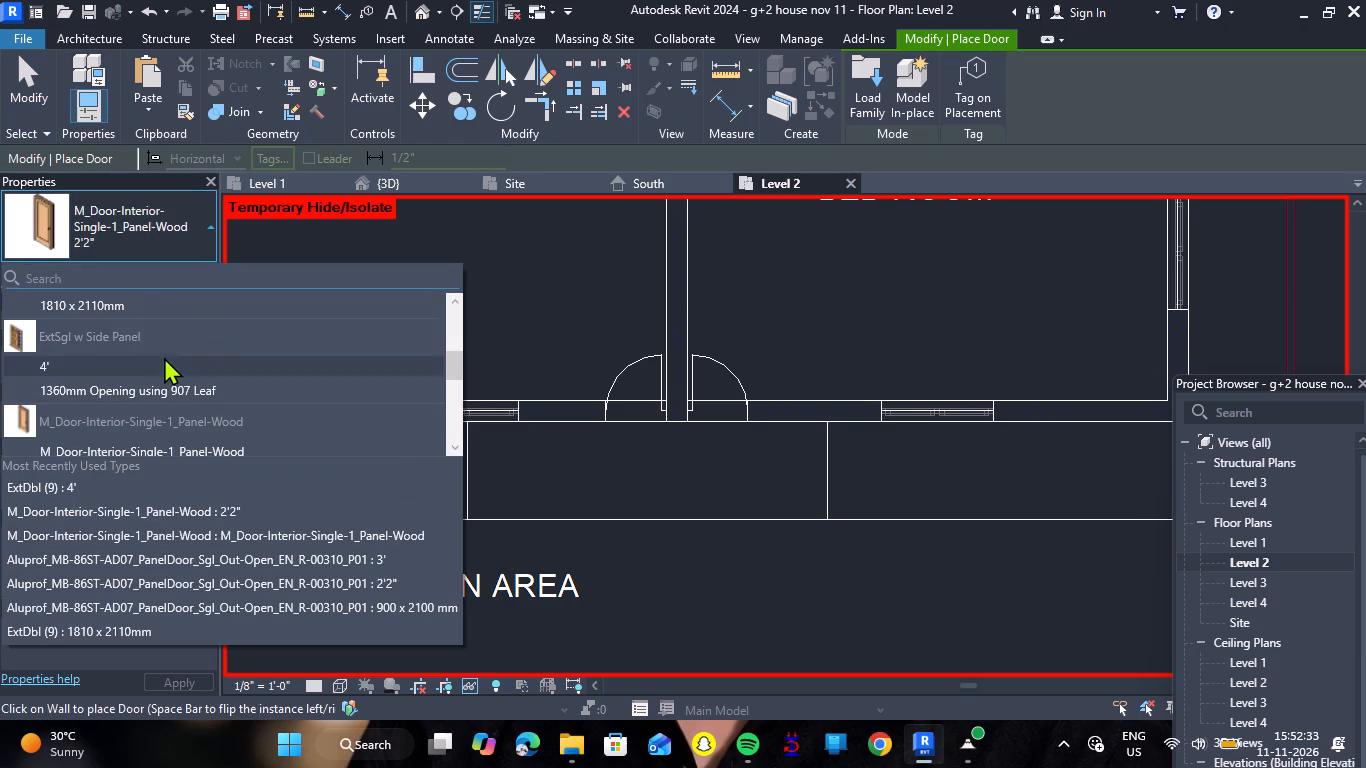
pyautogui.scroll(1, 137, 371)
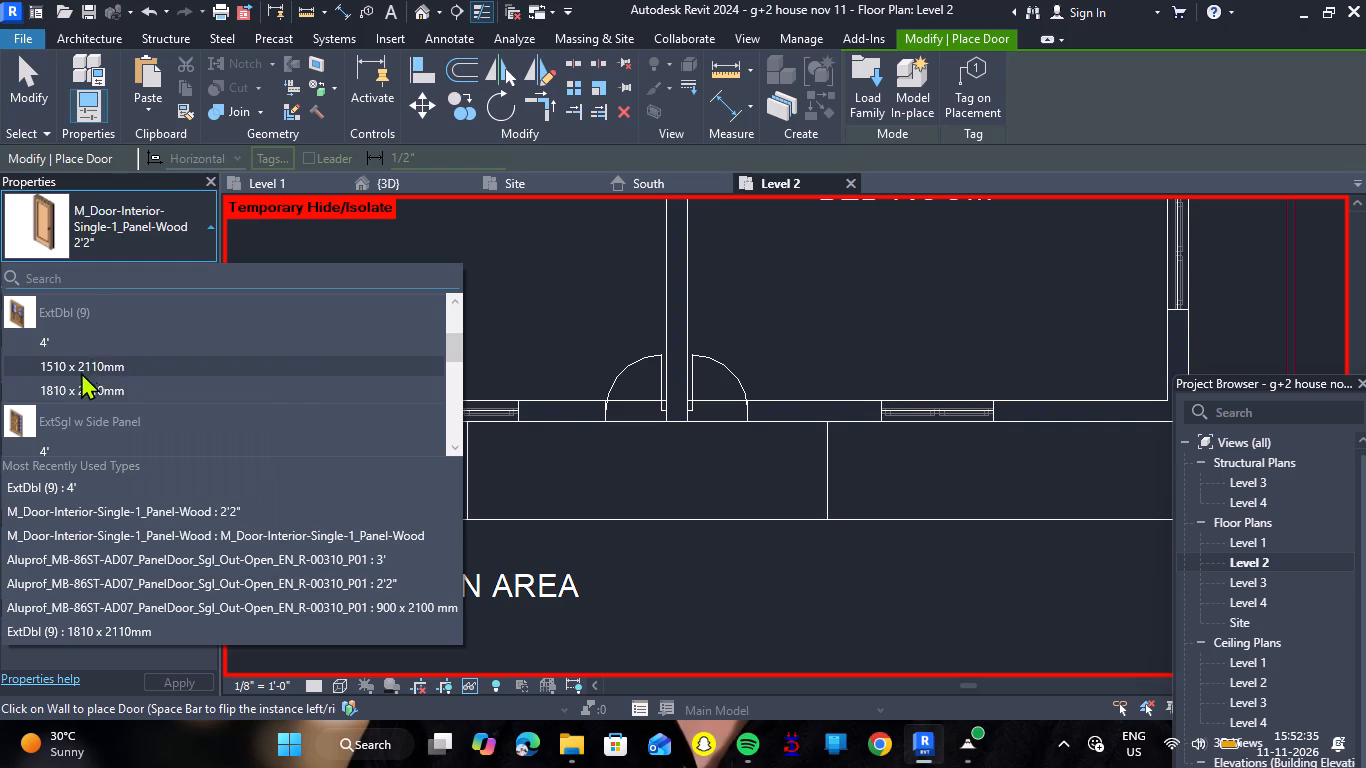
pyautogui.scroll(-2, 94, 380)
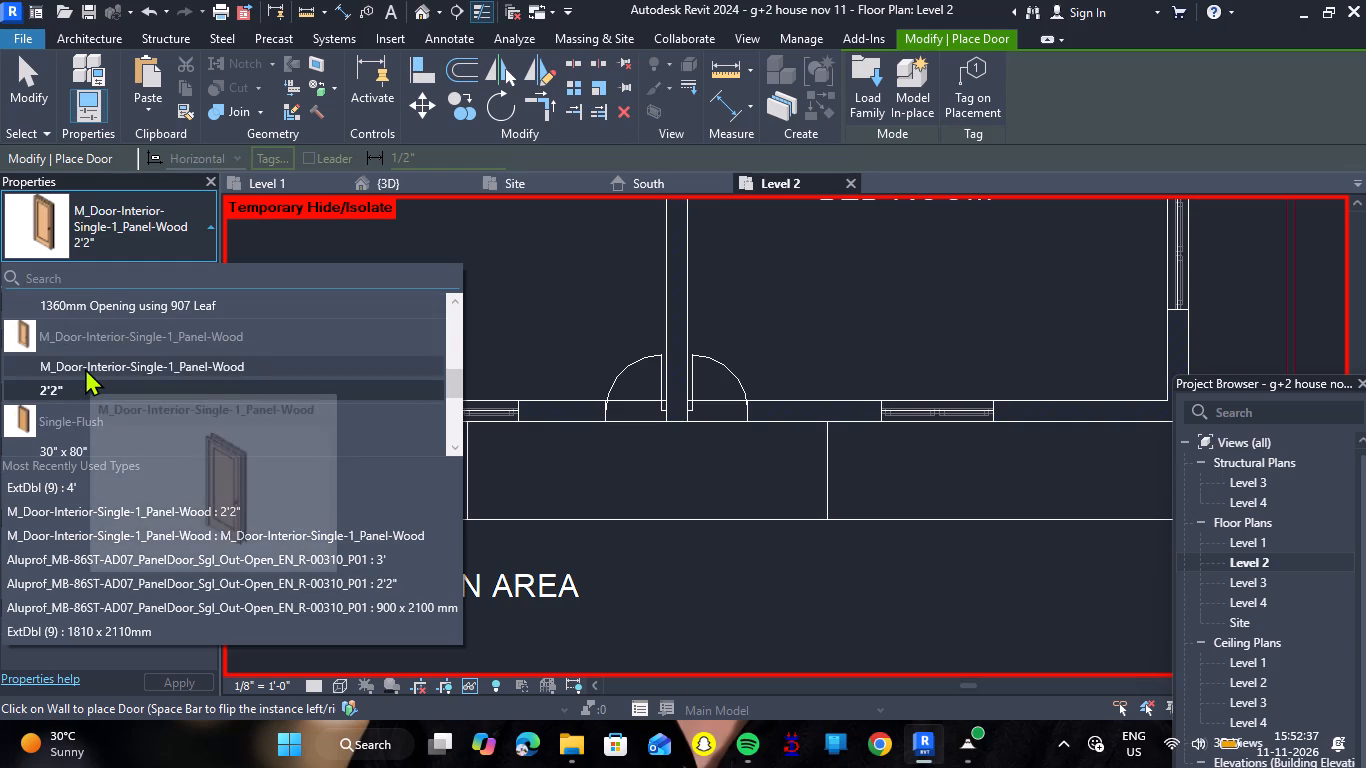
pyautogui.scroll(-1, 109, 362)
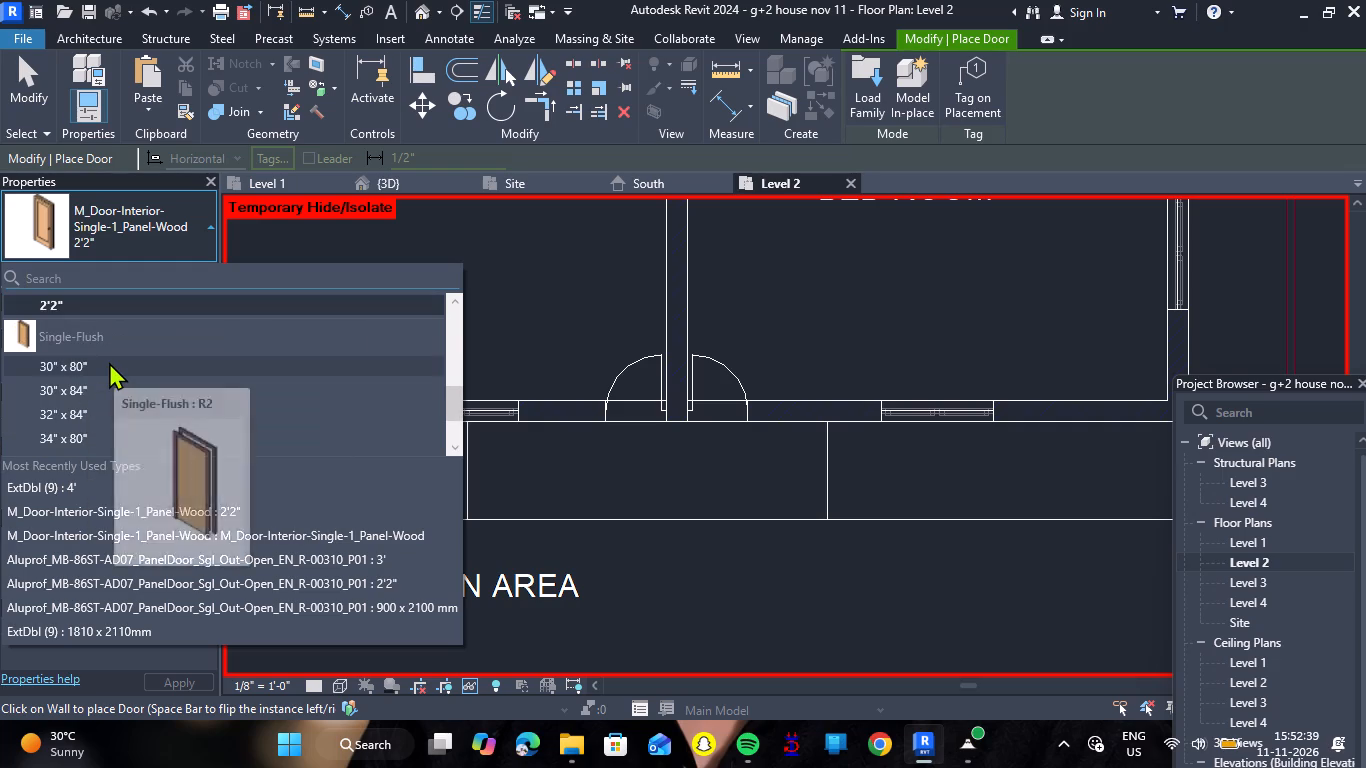
pyautogui.scroll(-4, 109, 362)
pyautogui.scroll(2, 109, 362)
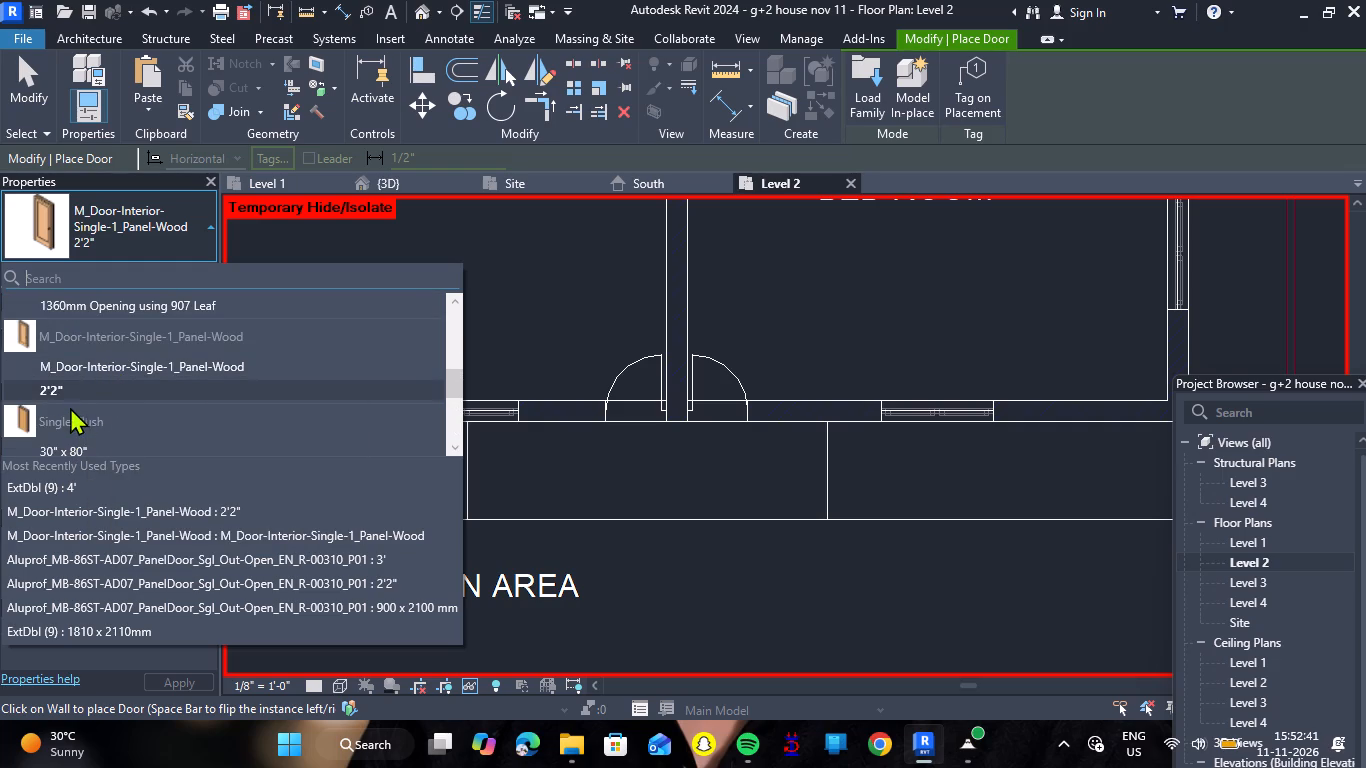
pyautogui.click(62, 393)
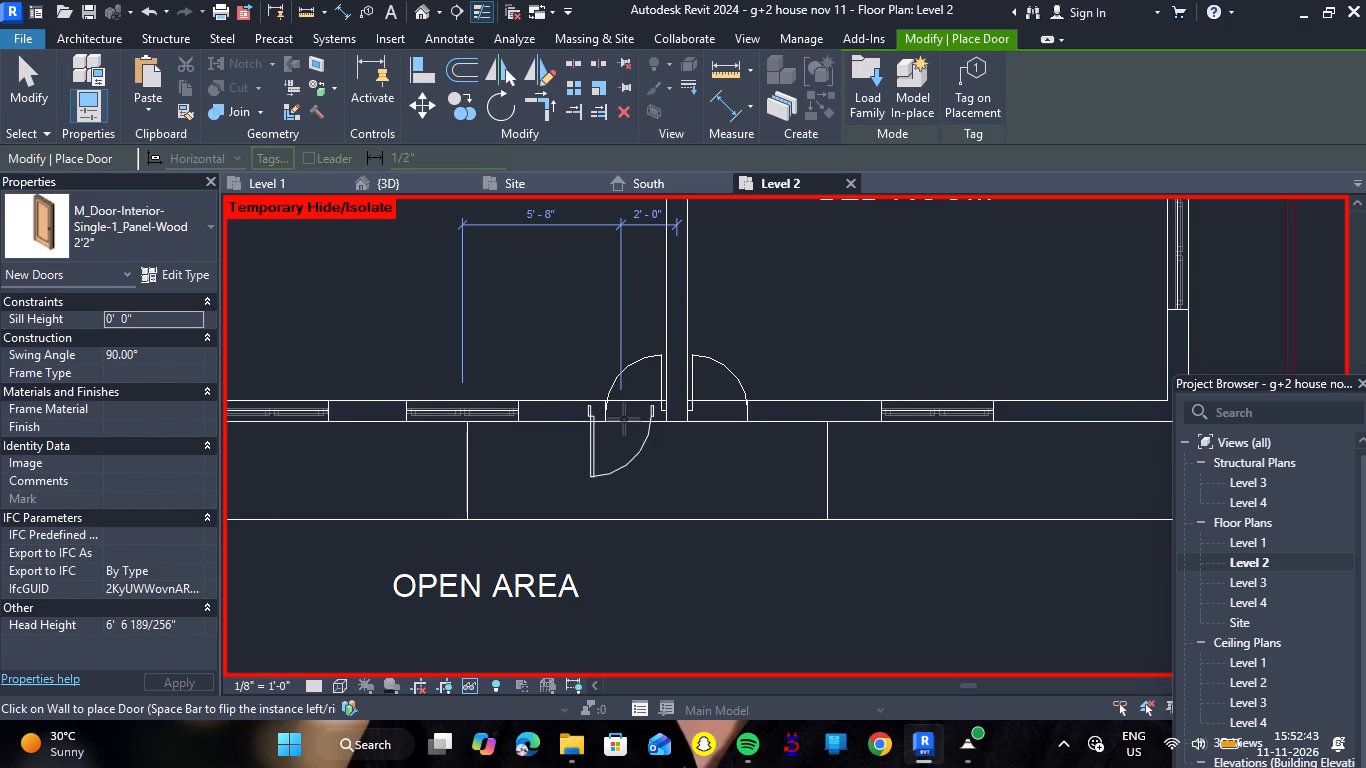
pyautogui.click(637, 422)
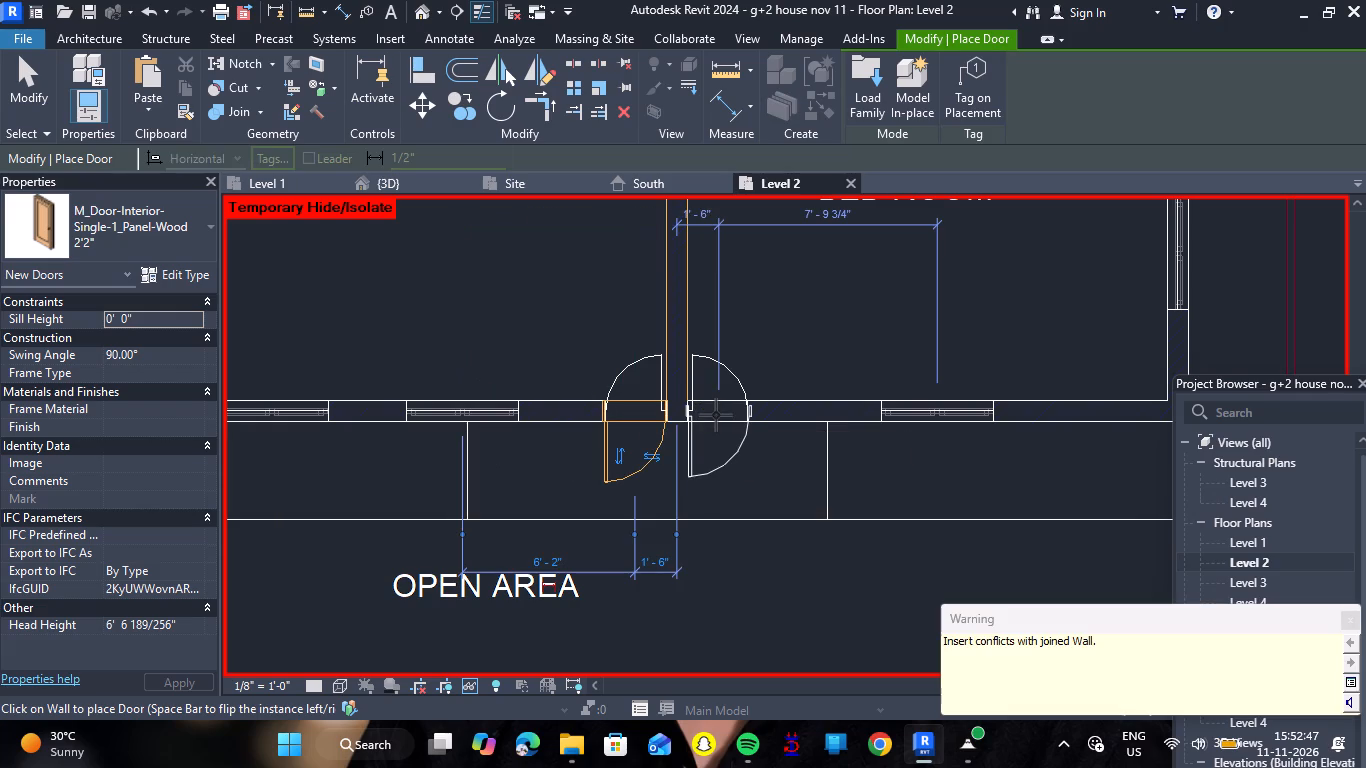
# Place a second 2'2" single-panel wood door in the same wall, 1' 6" east of the partition, at the bedroom's plan door symbol.
pyautogui.scroll(3, 71, 429)
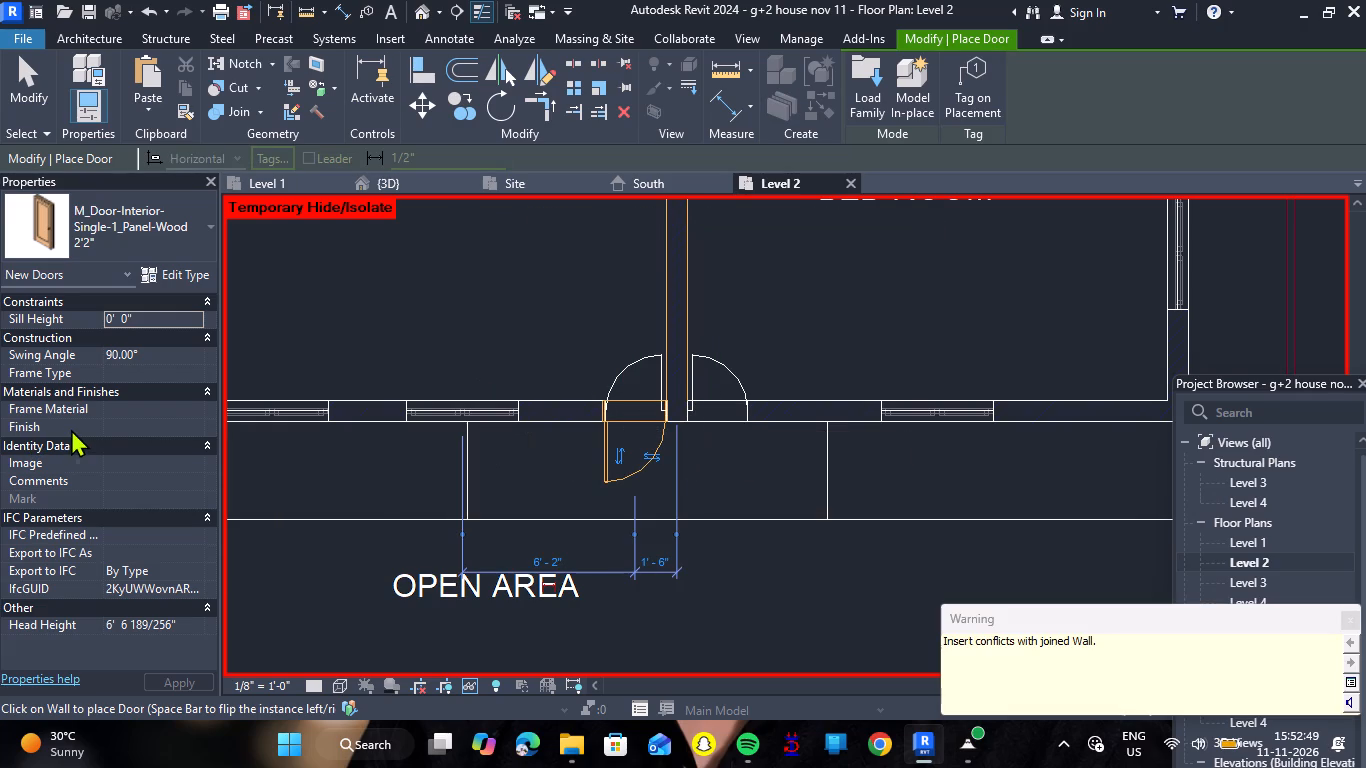
pyautogui.scroll(1, 71, 429)
pyautogui.scroll(6, 141, 365)
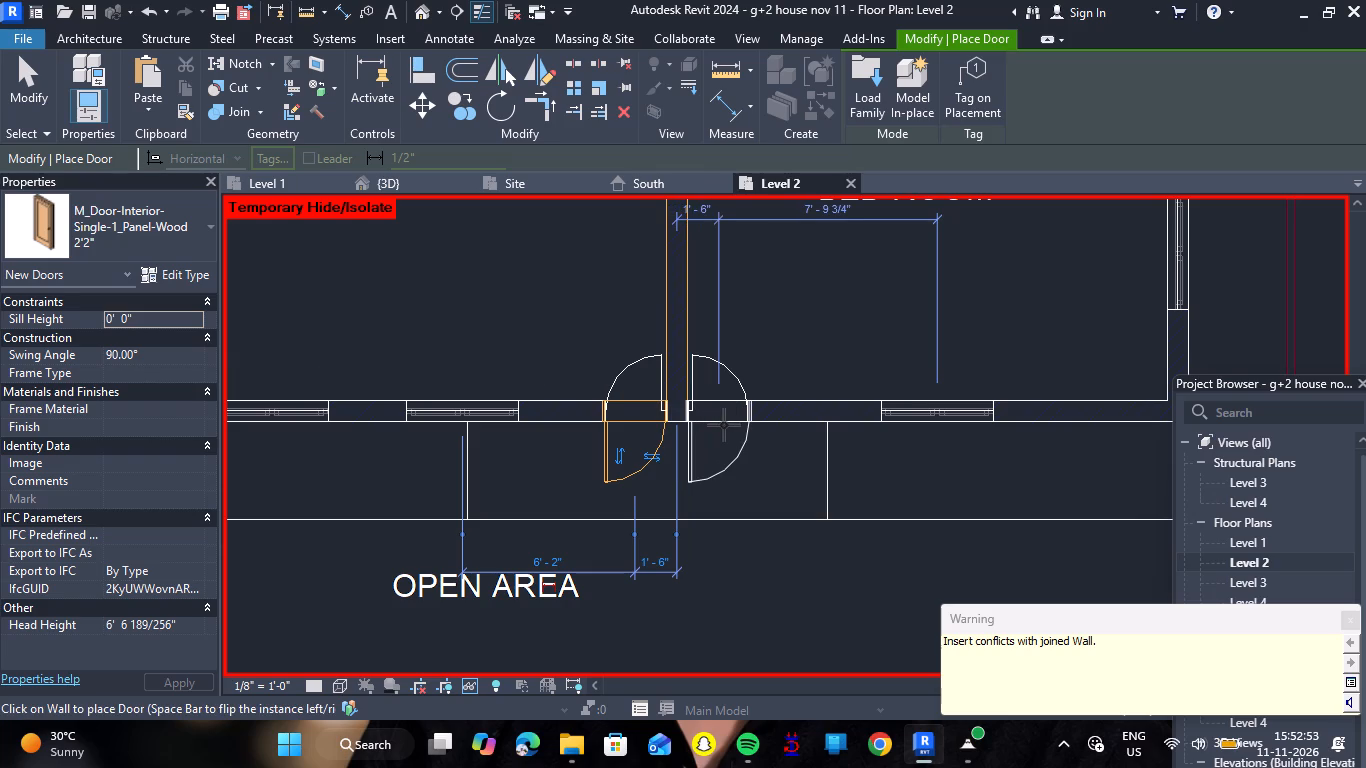
pyautogui.click(724, 425)
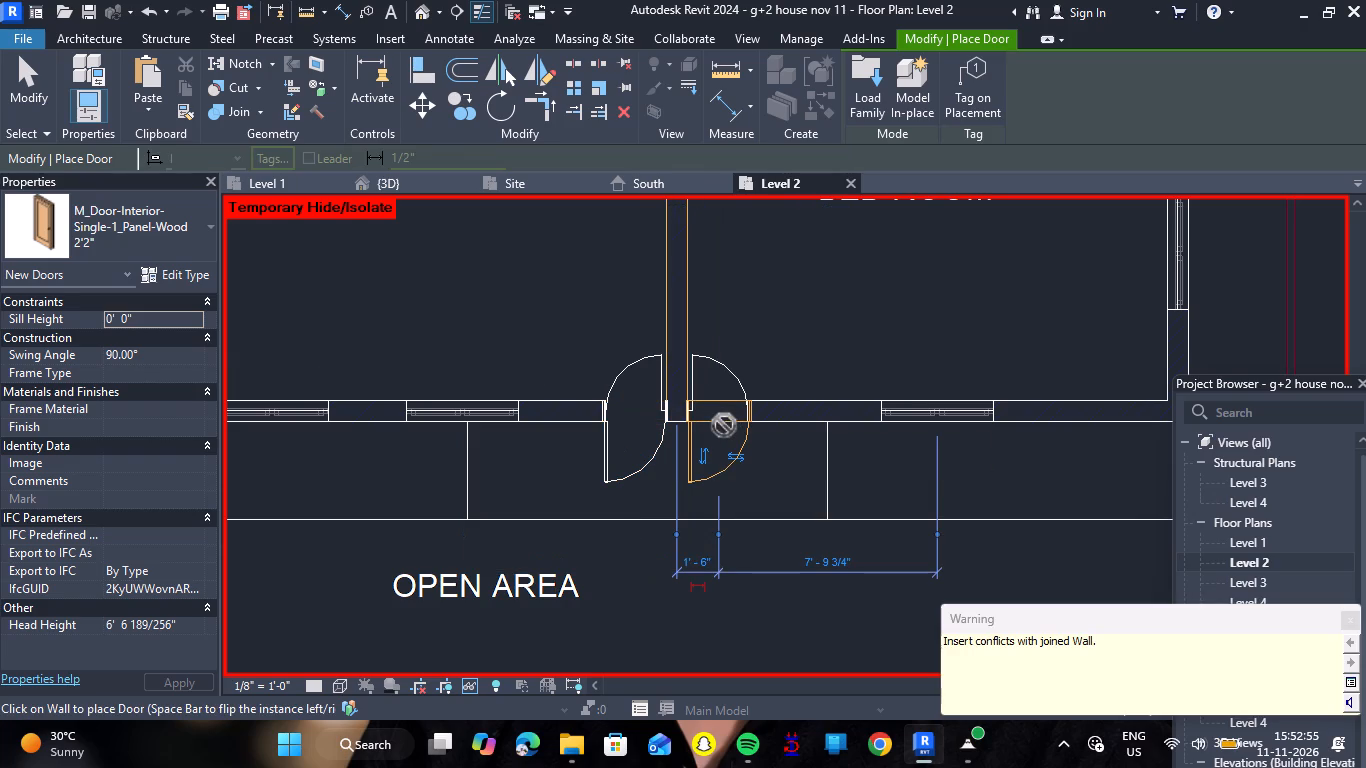
# In 3D, nudge the western of the two open-area doors slightly west, away from the partition wall.
pyautogui.click(391, 182)
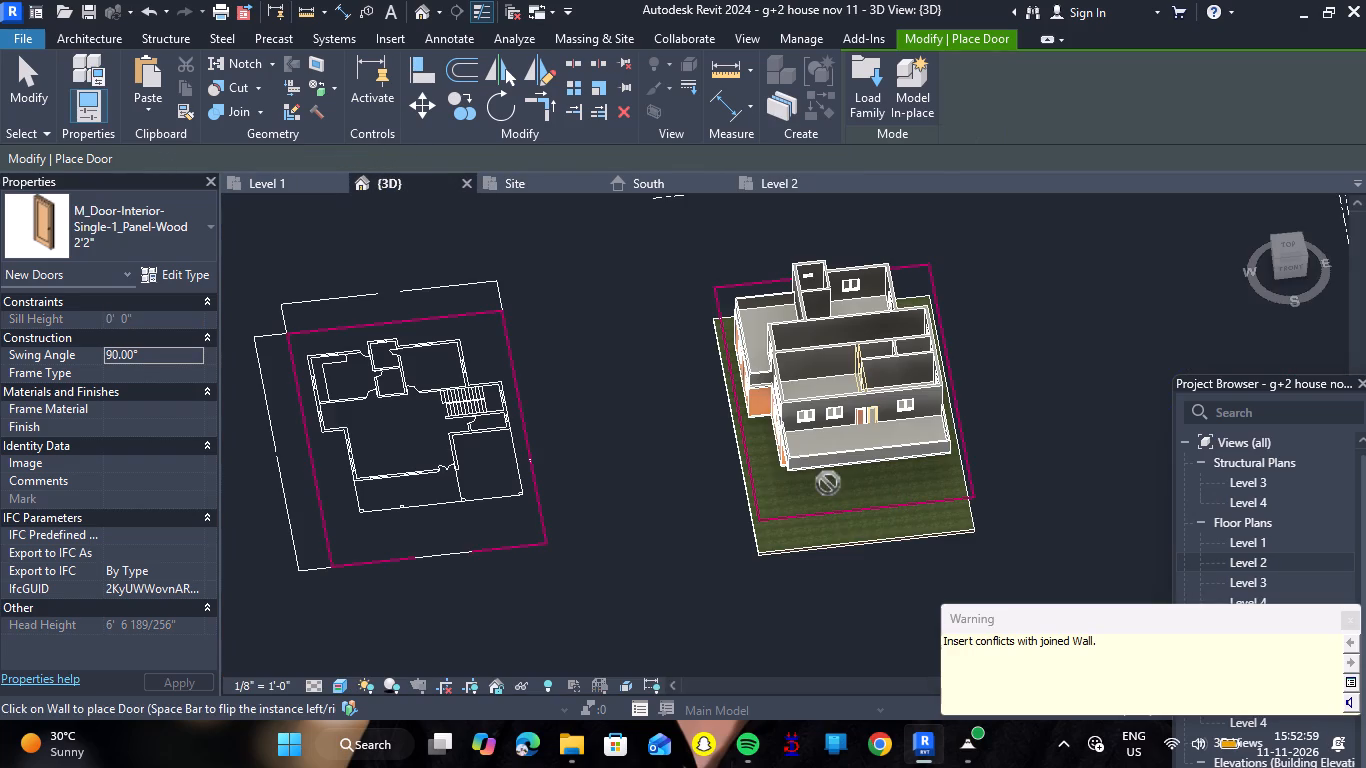
pyautogui.scroll(8, 858, 439)
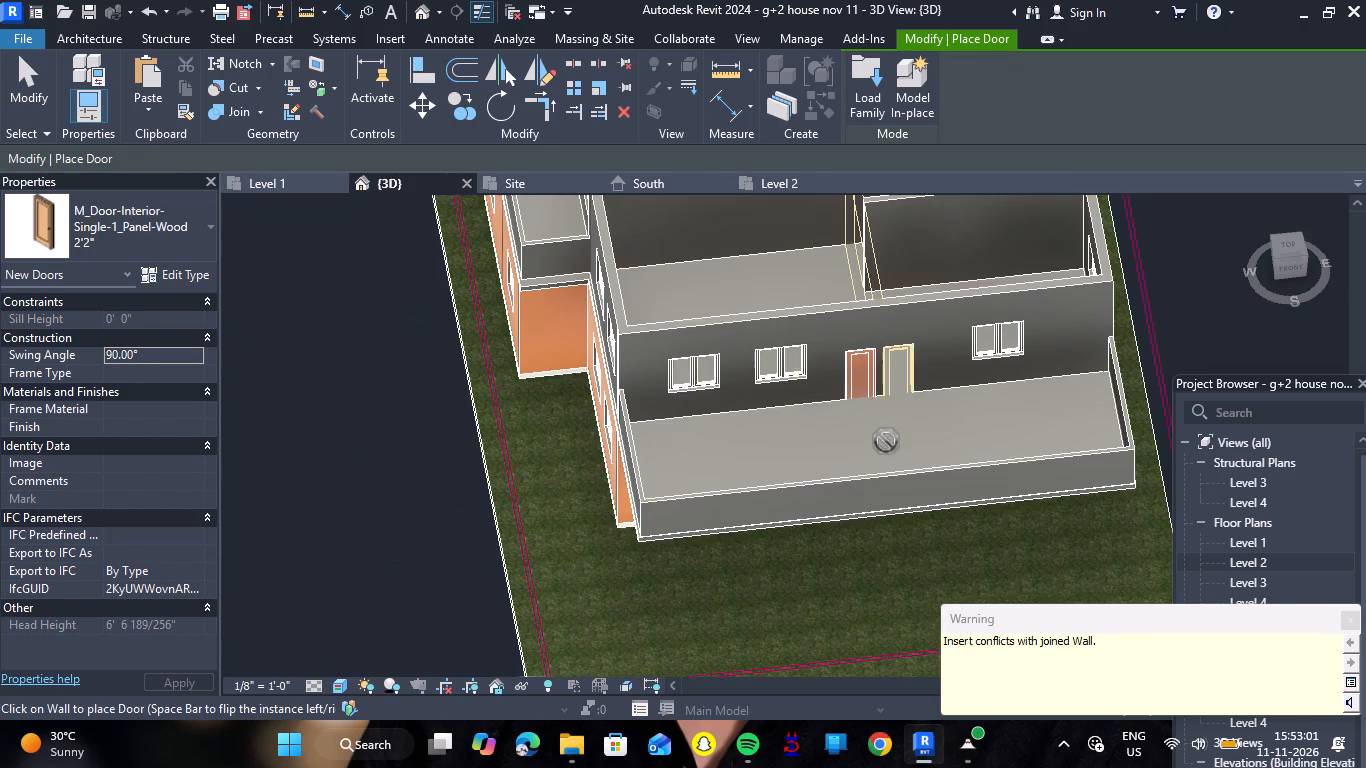
pyautogui.keyDown('shift'); pyautogui.moveTo(886, 441); pyautogui.dragTo(873, 287, button='right'); pyautogui.keyUp('shift')
pyautogui.scroll(7, 932, 352)
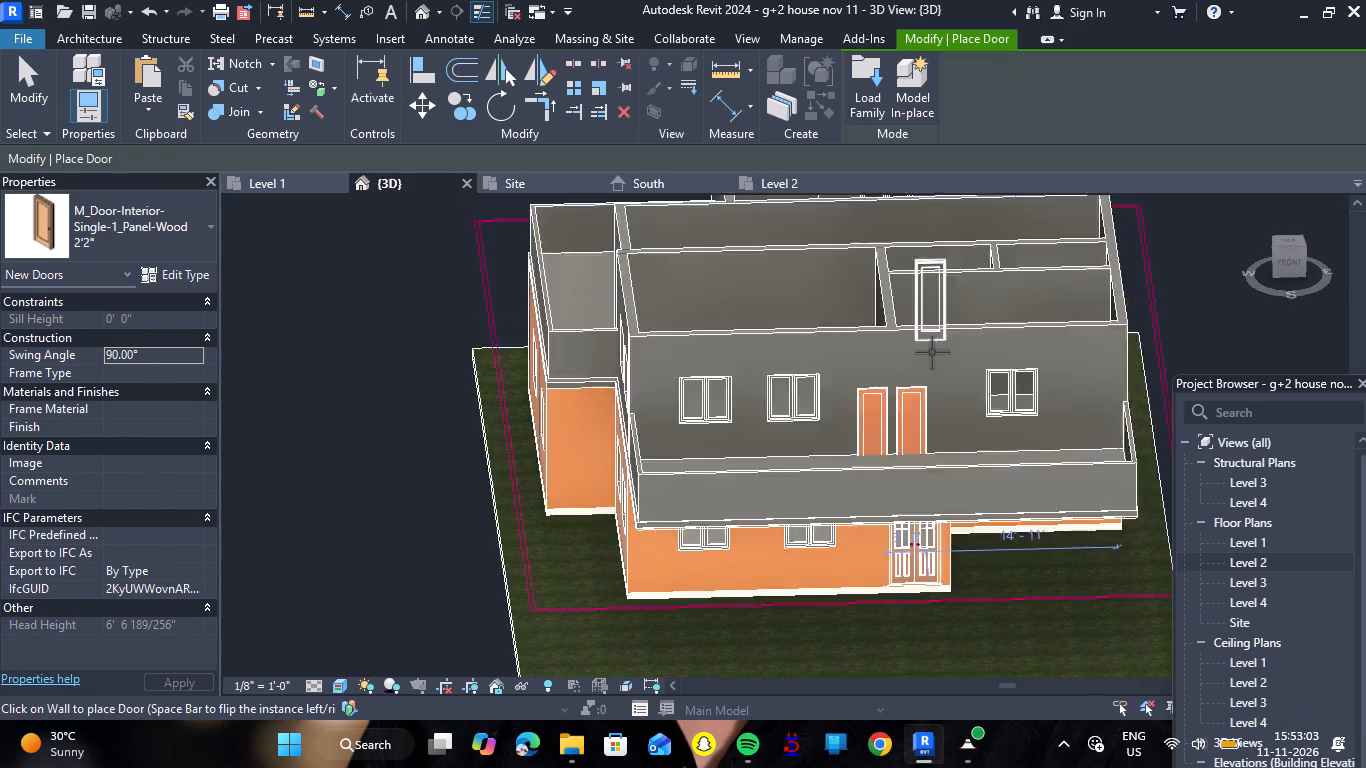
pyautogui.scroll(3, 907, 492)
pyautogui.press('Escape')
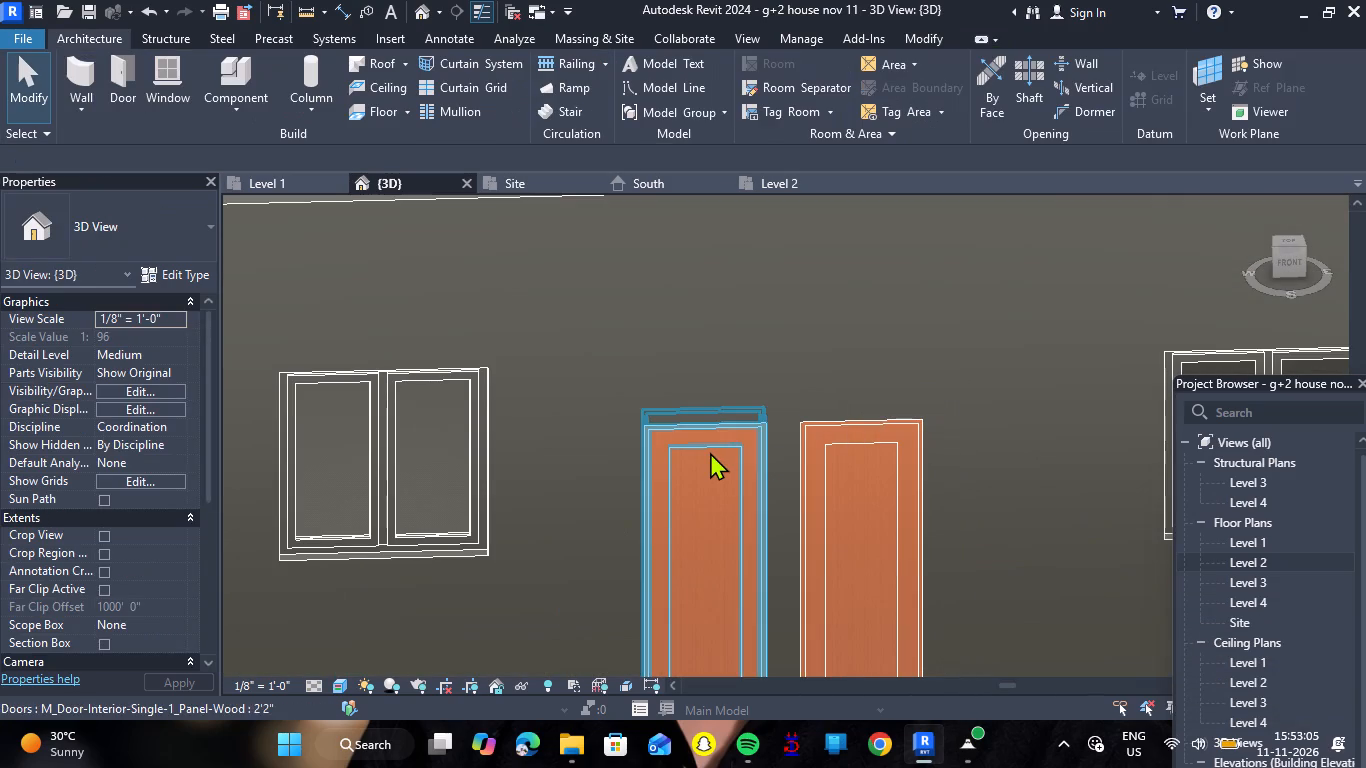
pyautogui.press('Escape')
pyautogui.click(711, 443)
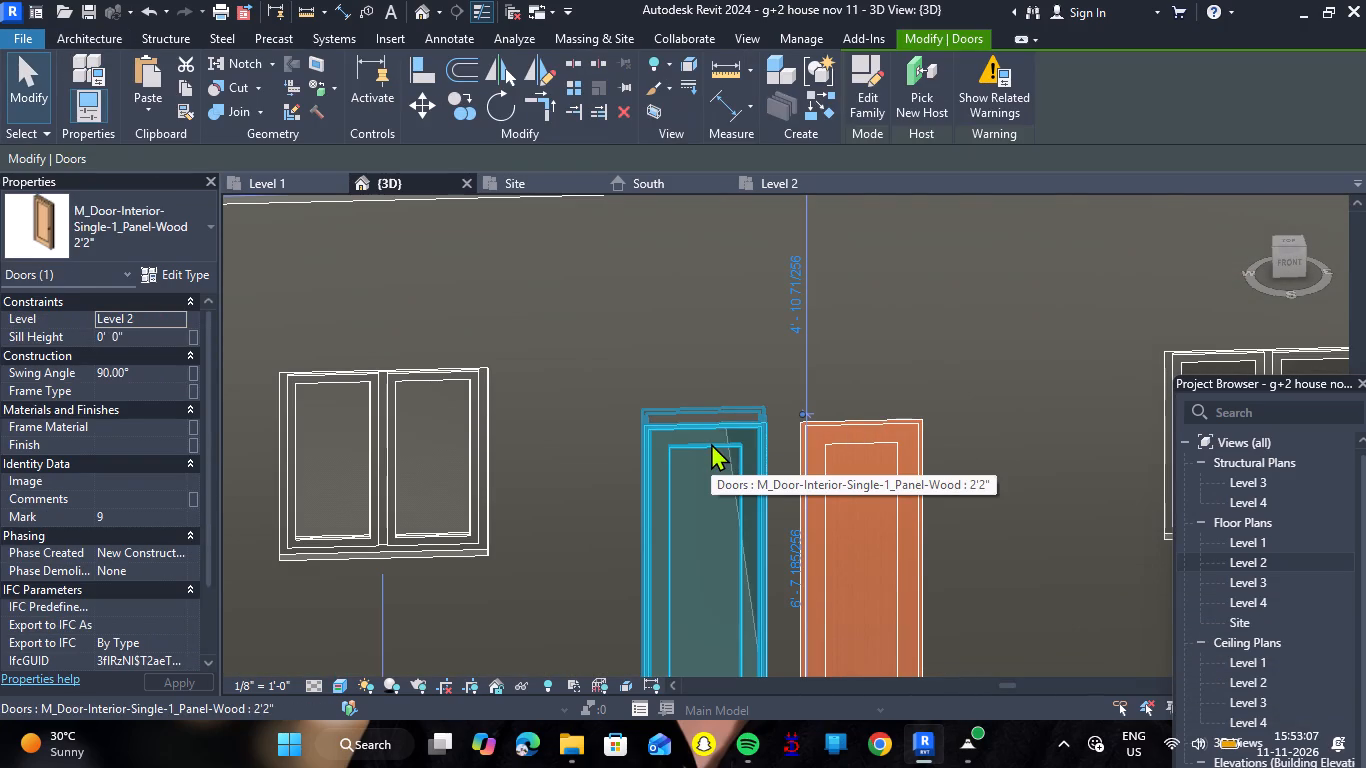
pyautogui.press('Left')
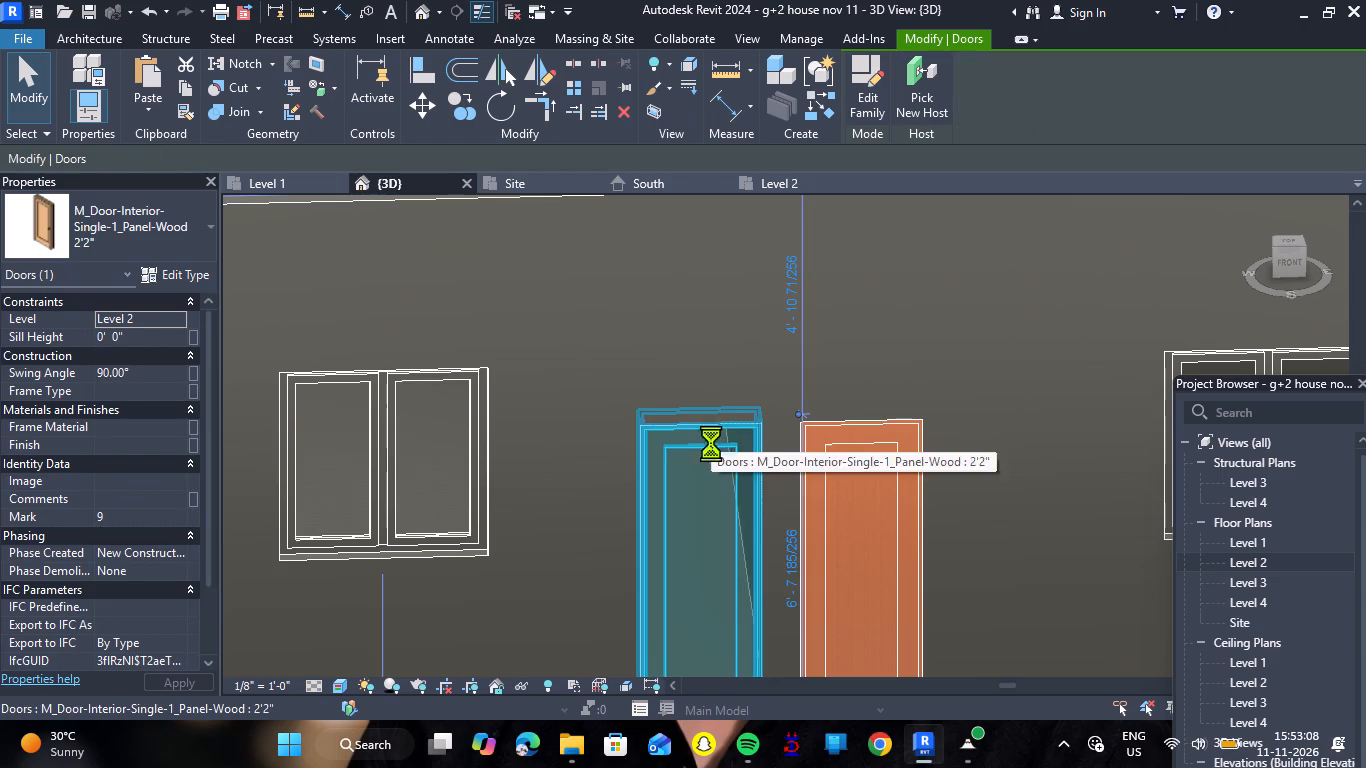
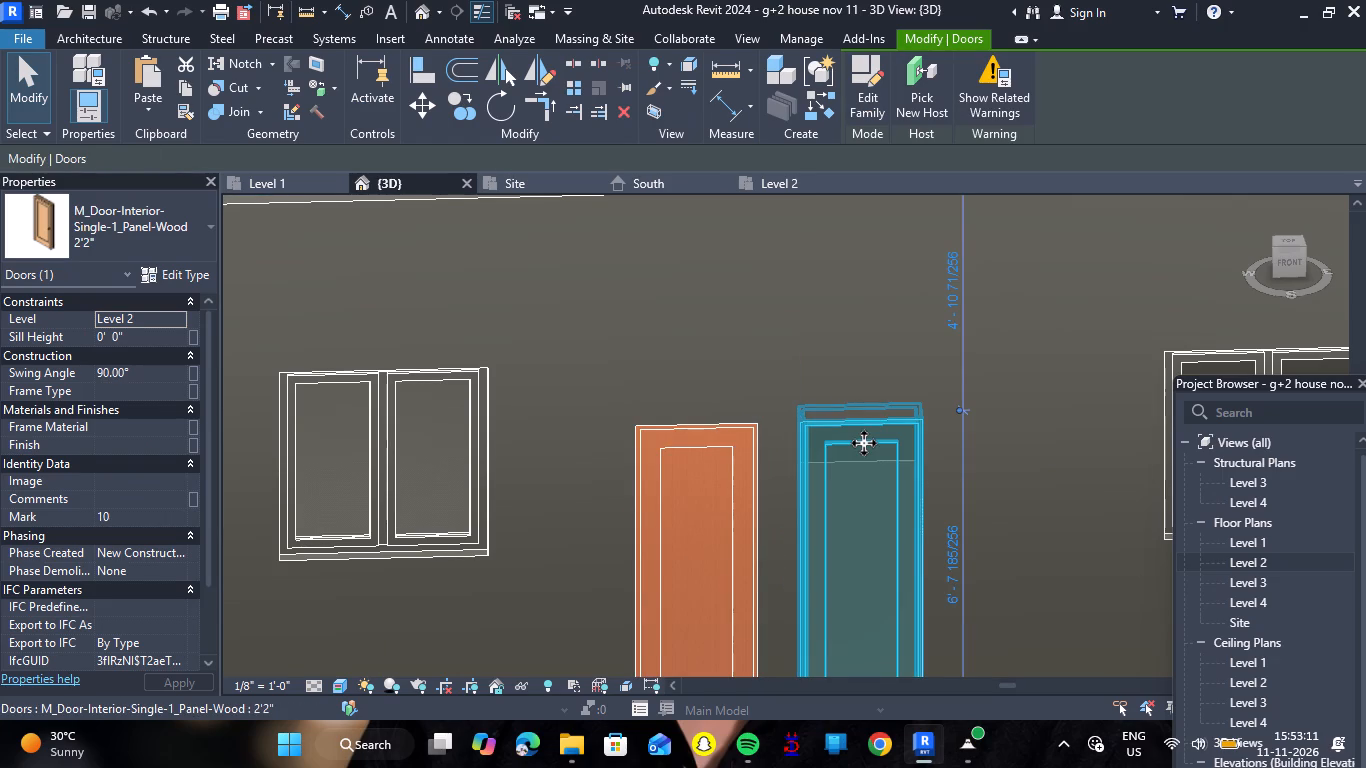
# Nudge the eastern of the two open-area doors slightly east, away from the partition wall.
pyautogui.press('Right')
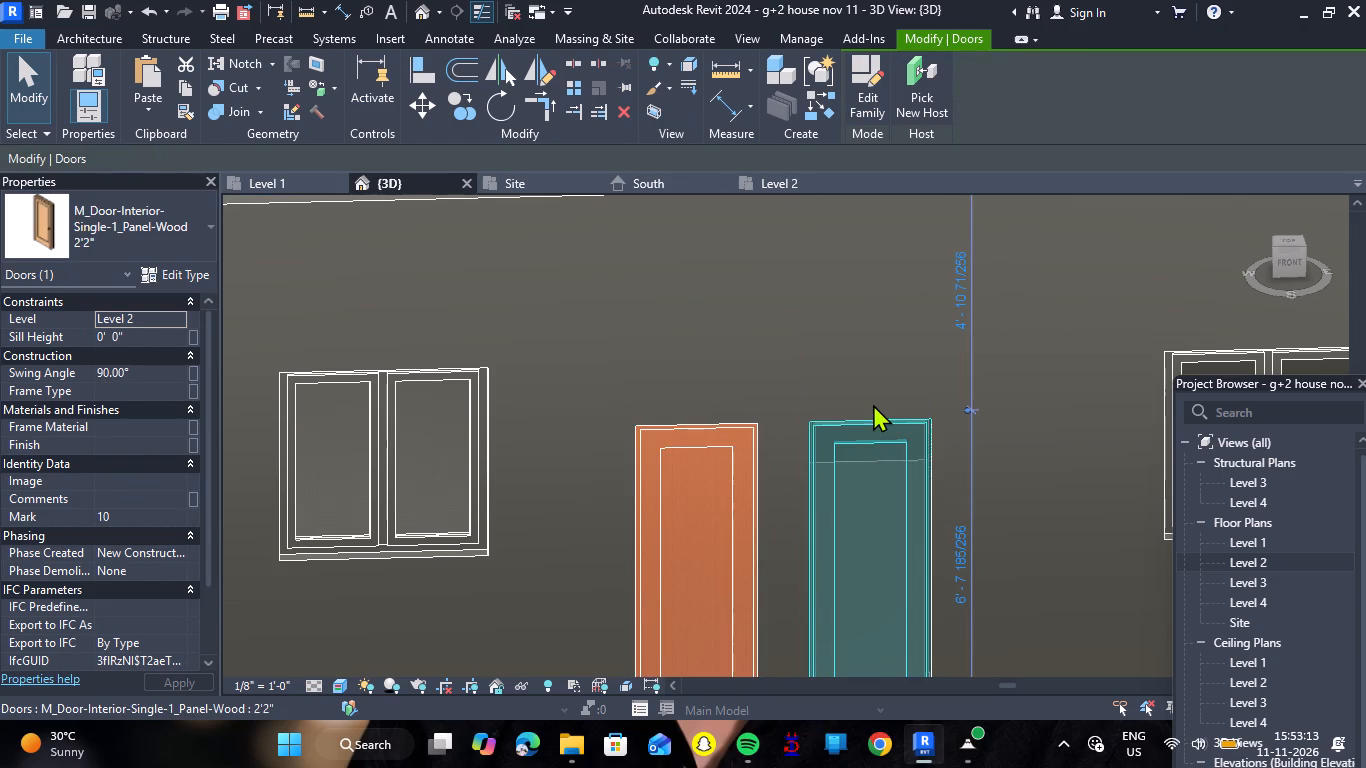
# Set the eastern open-area door's sill height to 1'.
pyautogui.scroll(-4, 873, 392)
pyautogui.keyDown('shift'); pyautogui.moveTo(962, 430); pyautogui.dragTo(942, 518, button='right'); pyautogui.keyUp('shift')
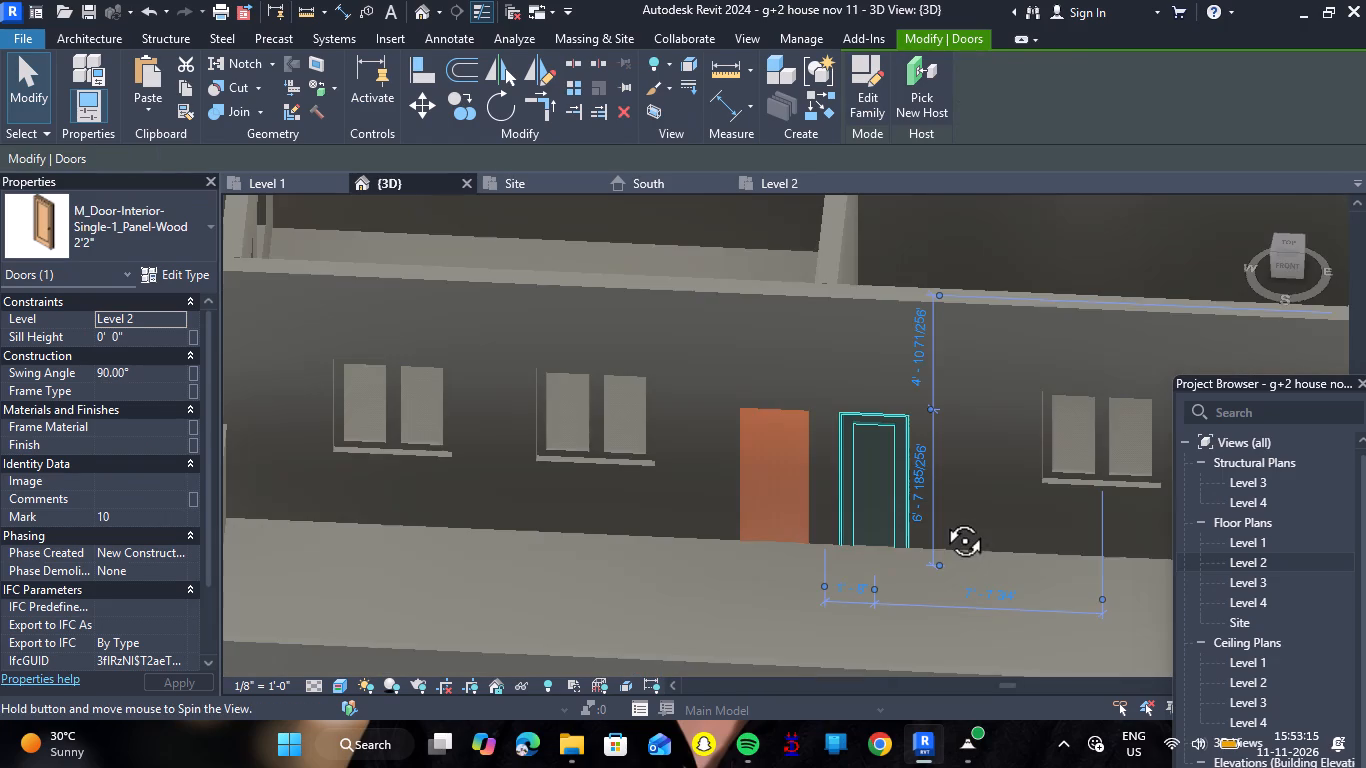
pyautogui.keyDown('shift'); pyautogui.moveTo(942, 518); pyautogui.dragTo(942, 586, button='right'); pyautogui.keyUp('shift')
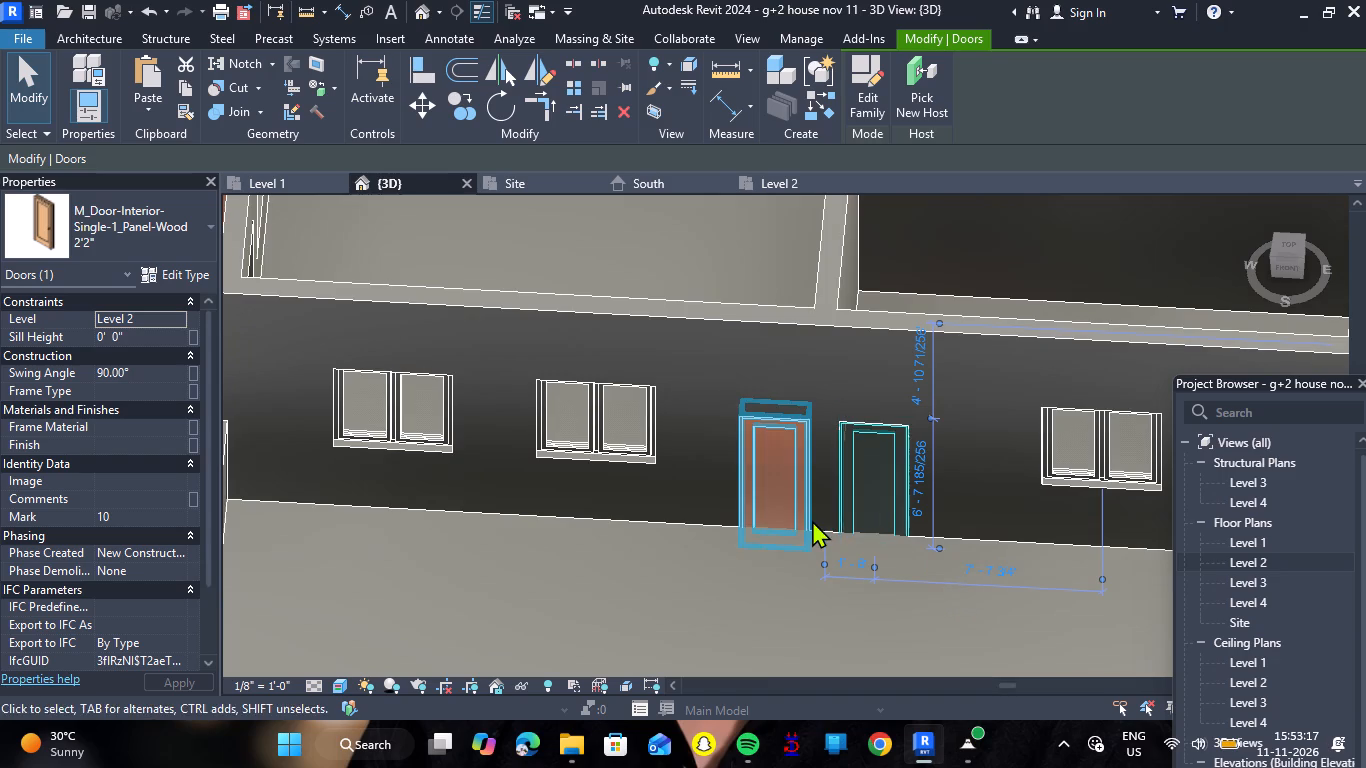
pyautogui.click(130, 329)
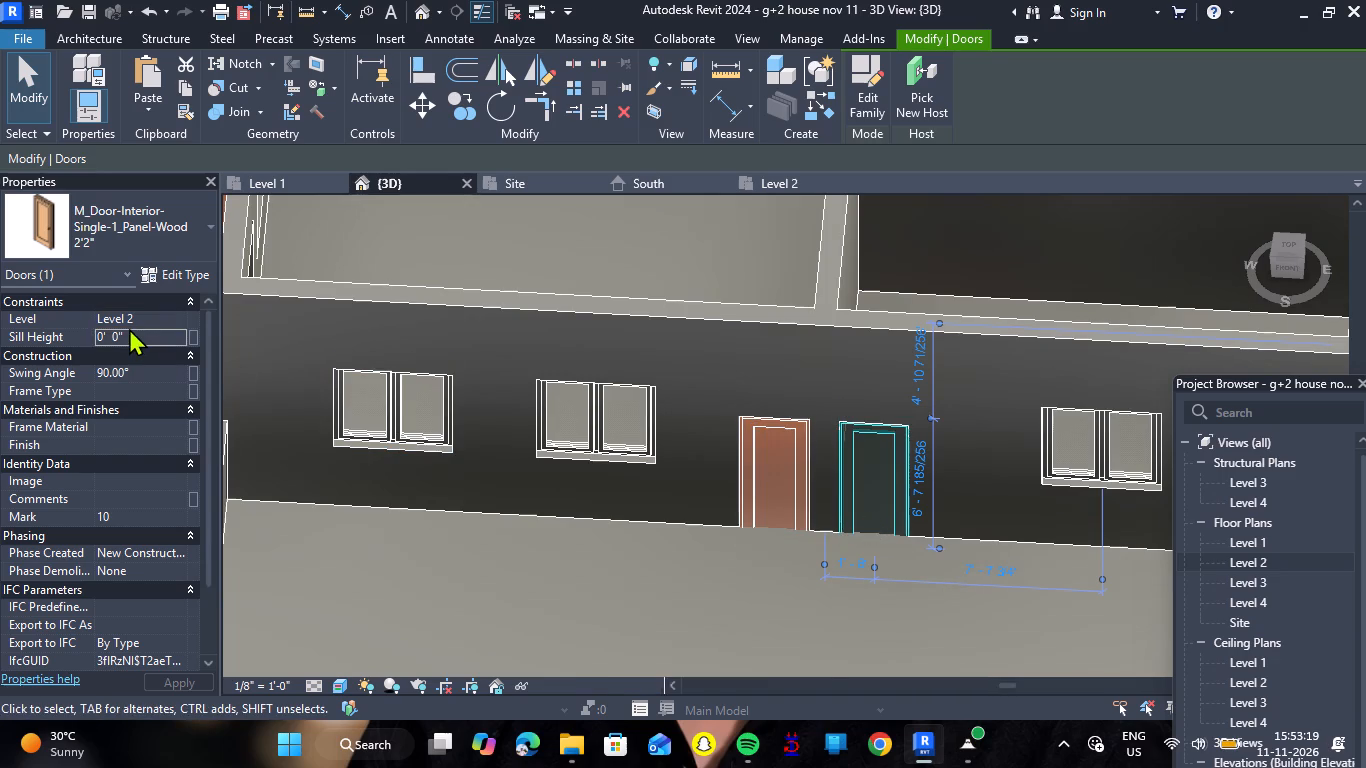
pyautogui.keyDown('shift'); pyautogui.click(751, 447); pyautogui.keyUp('shift')
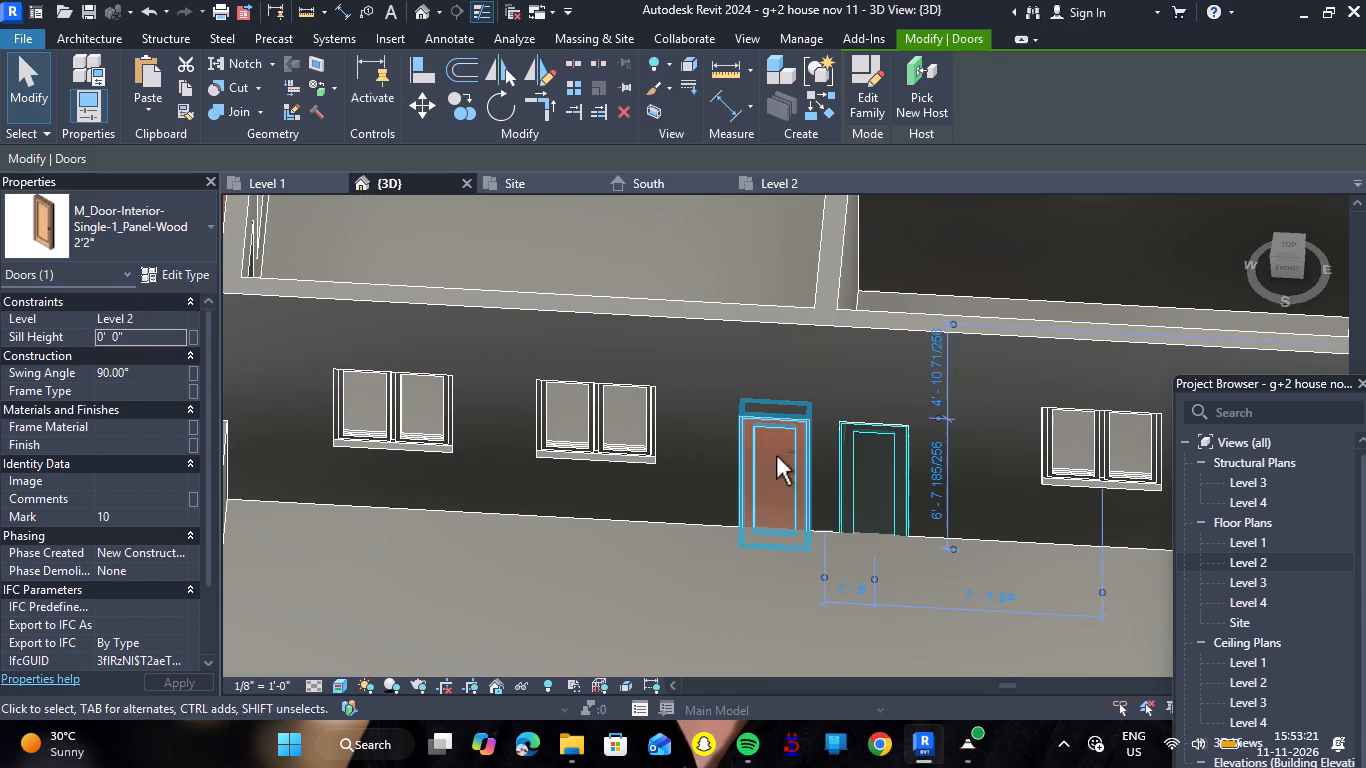
pyautogui.click(157, 334)
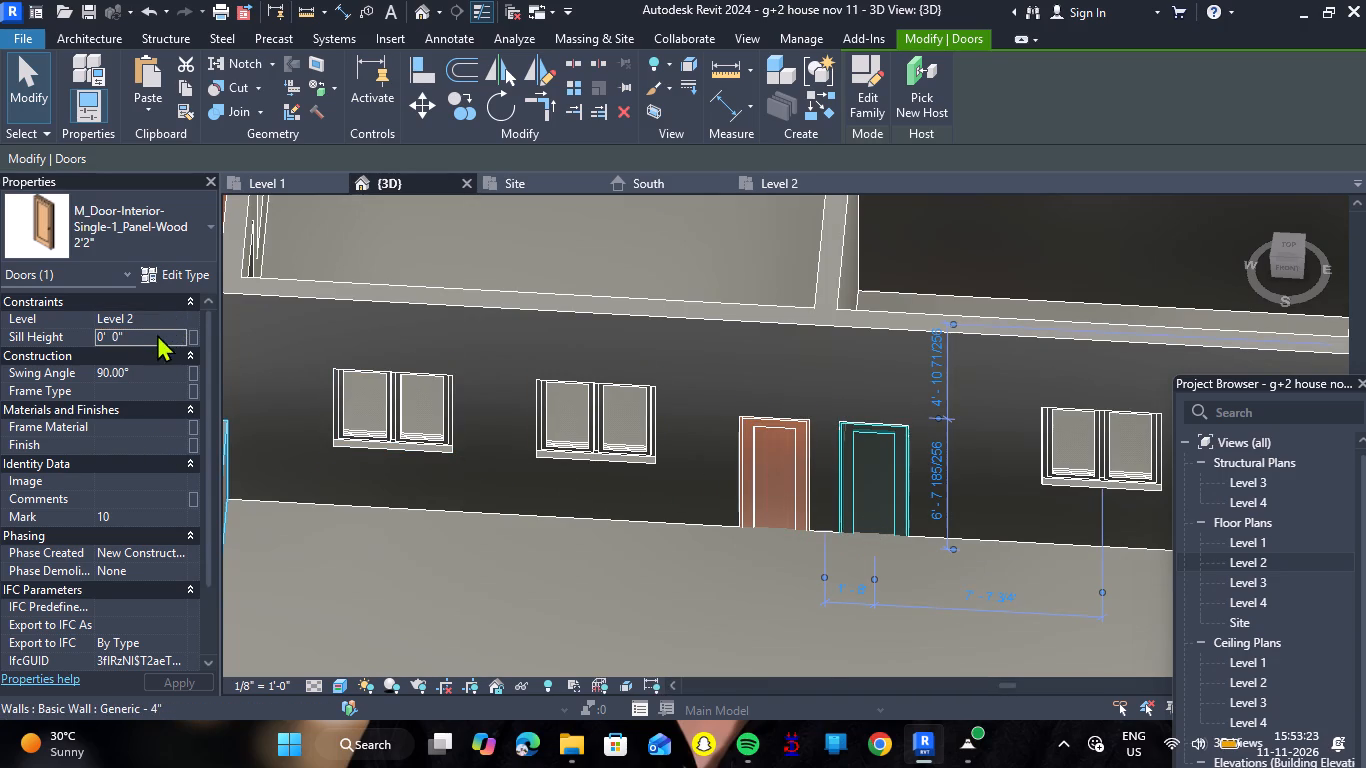
pyautogui.write("1'")
pyautogui.press('Return')
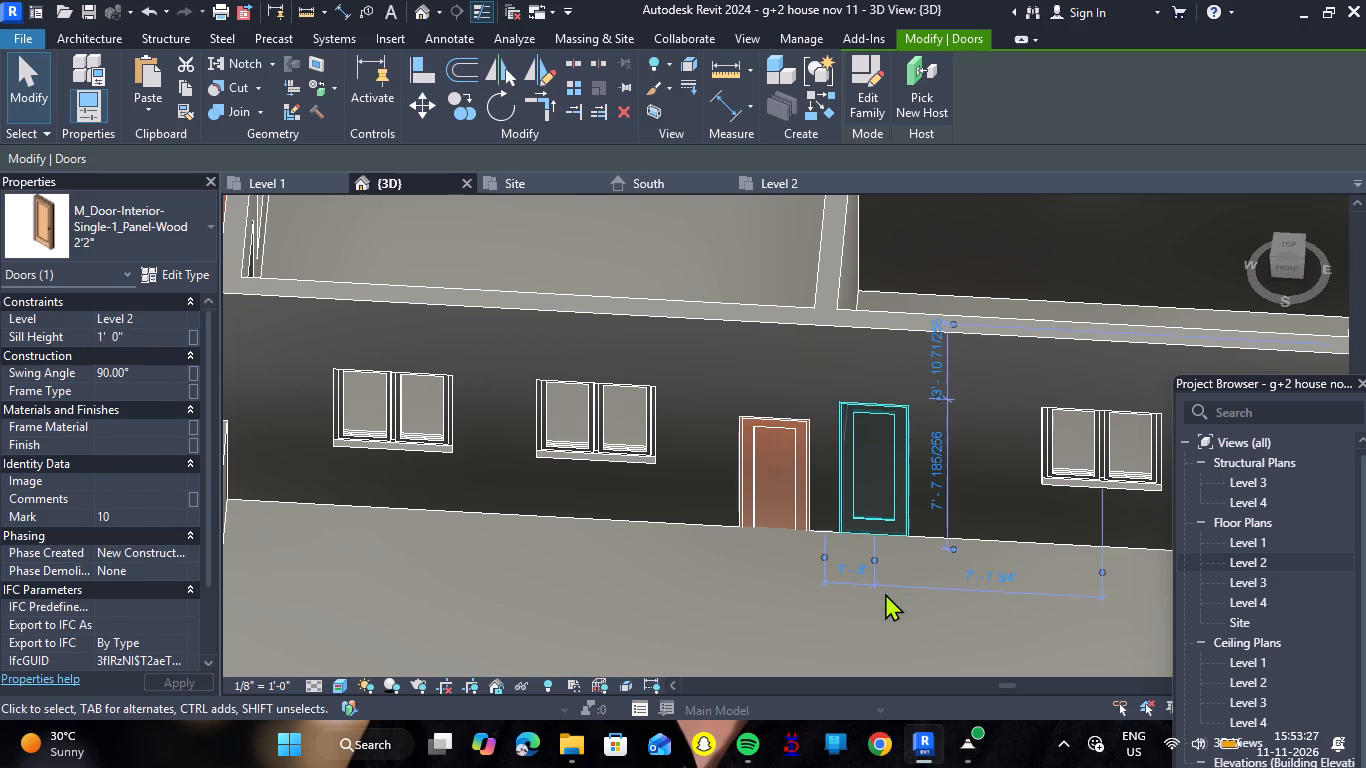
pyautogui.click(865, 600)
# Set the western open-area door's sill height to 1'.
pyautogui.click(759, 446)
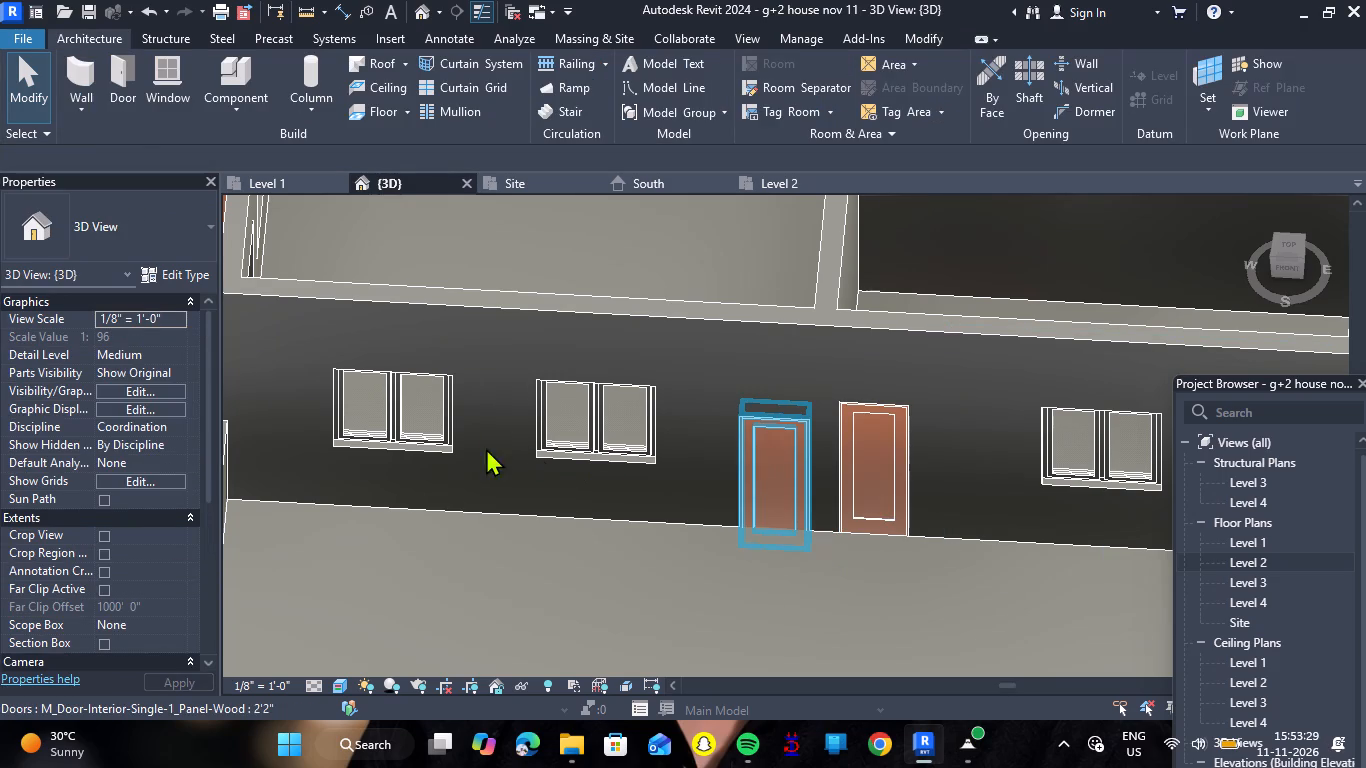
pyautogui.click(136, 342)
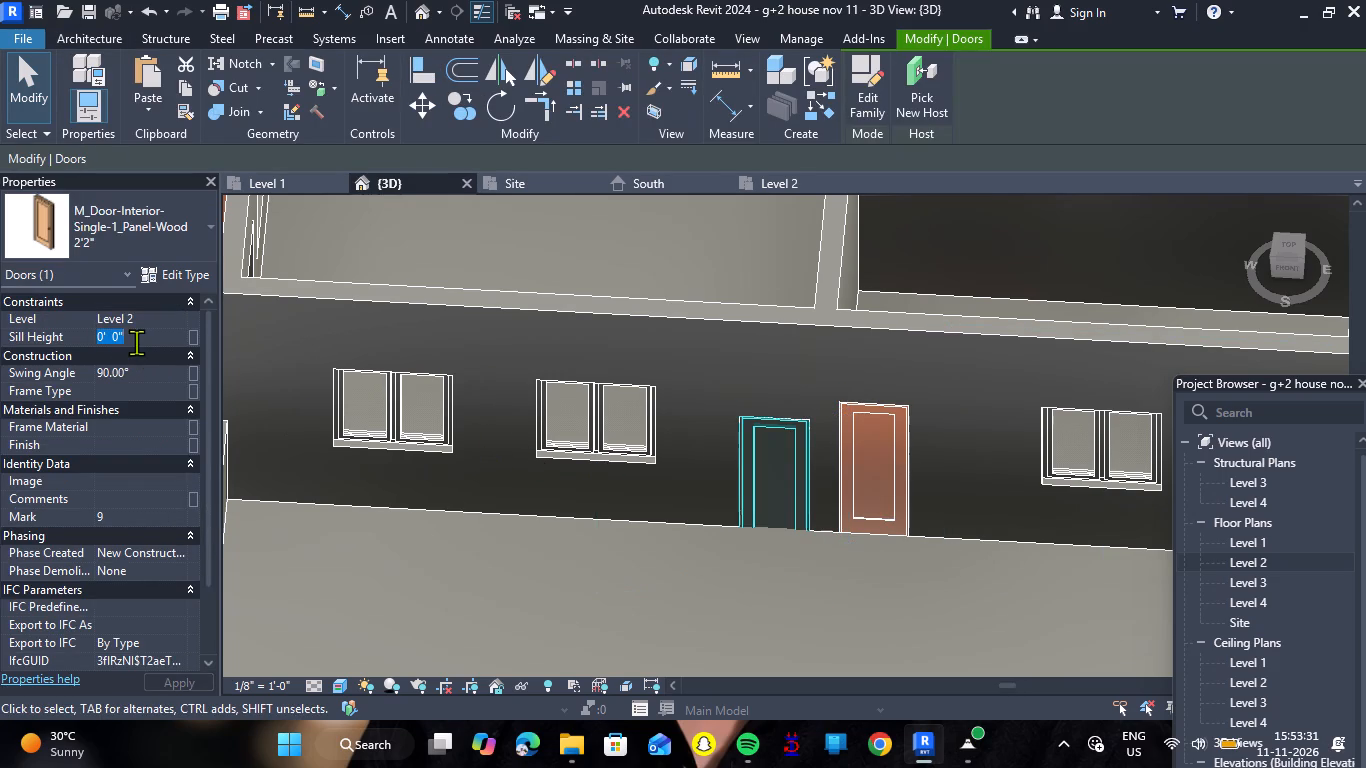
pyautogui.write("1'")
pyautogui.press('Return')
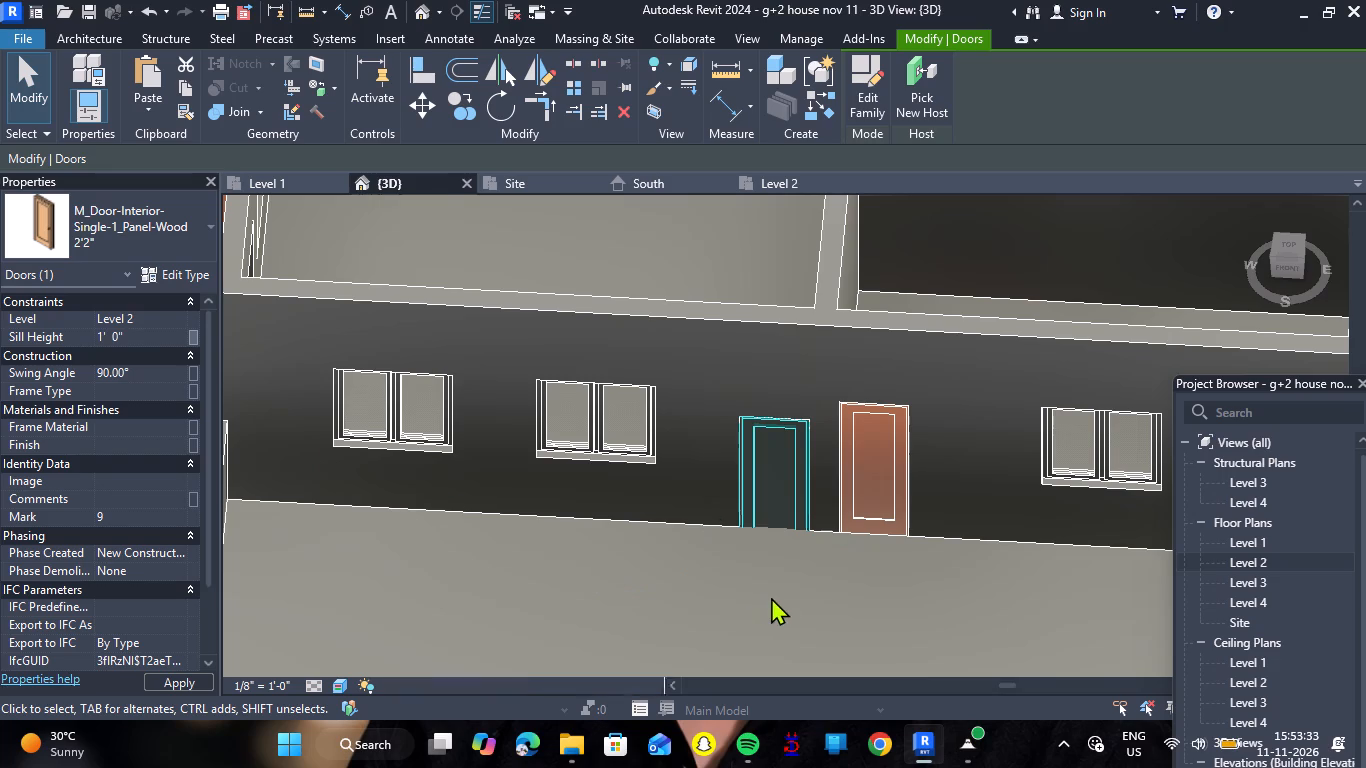
pyautogui.click(785, 587)
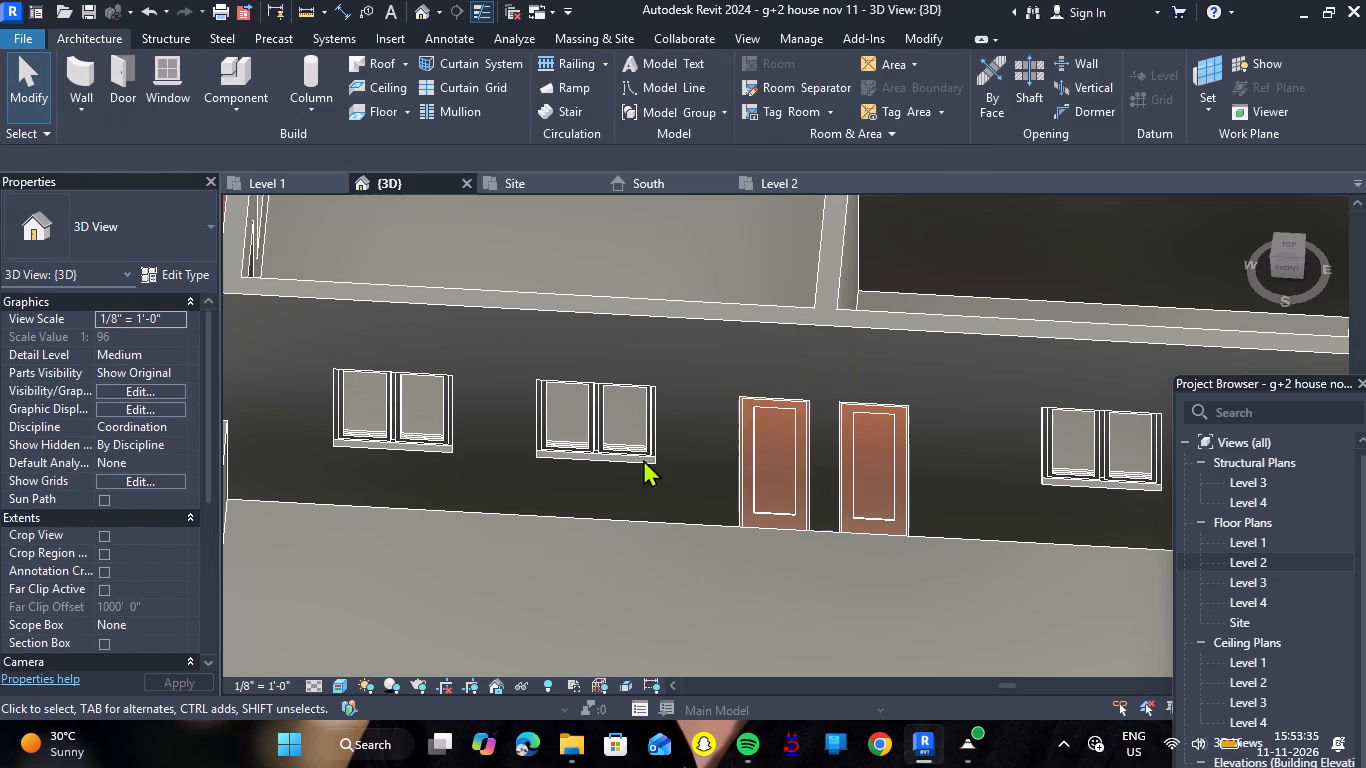
# In the Level 2 plan, flip both open-area doors to swing into their bedrooms against the partition, matching the plan symbols.
pyautogui.click(755, 193)
pyautogui.scroll(-7, 705, 443)
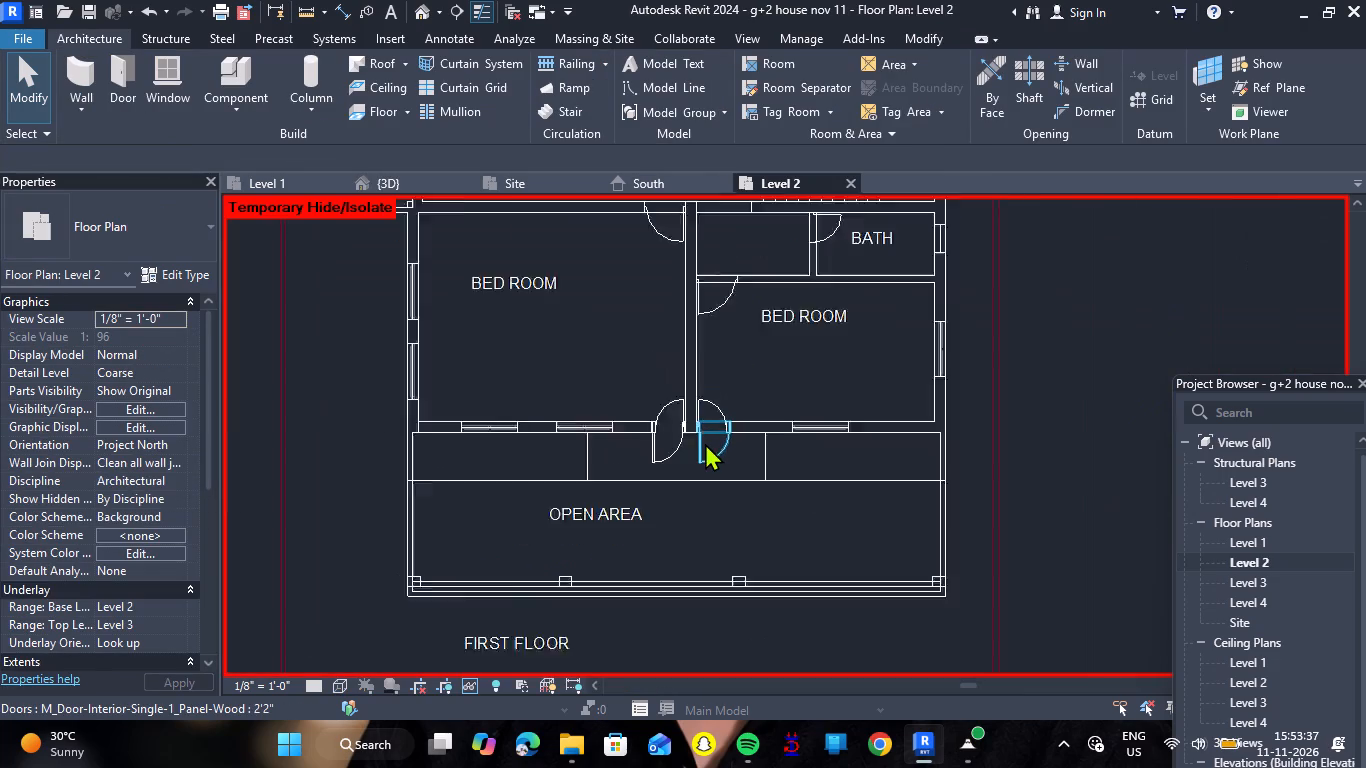
pyautogui.scroll(8, 697, 444)
pyautogui.click(661, 443)
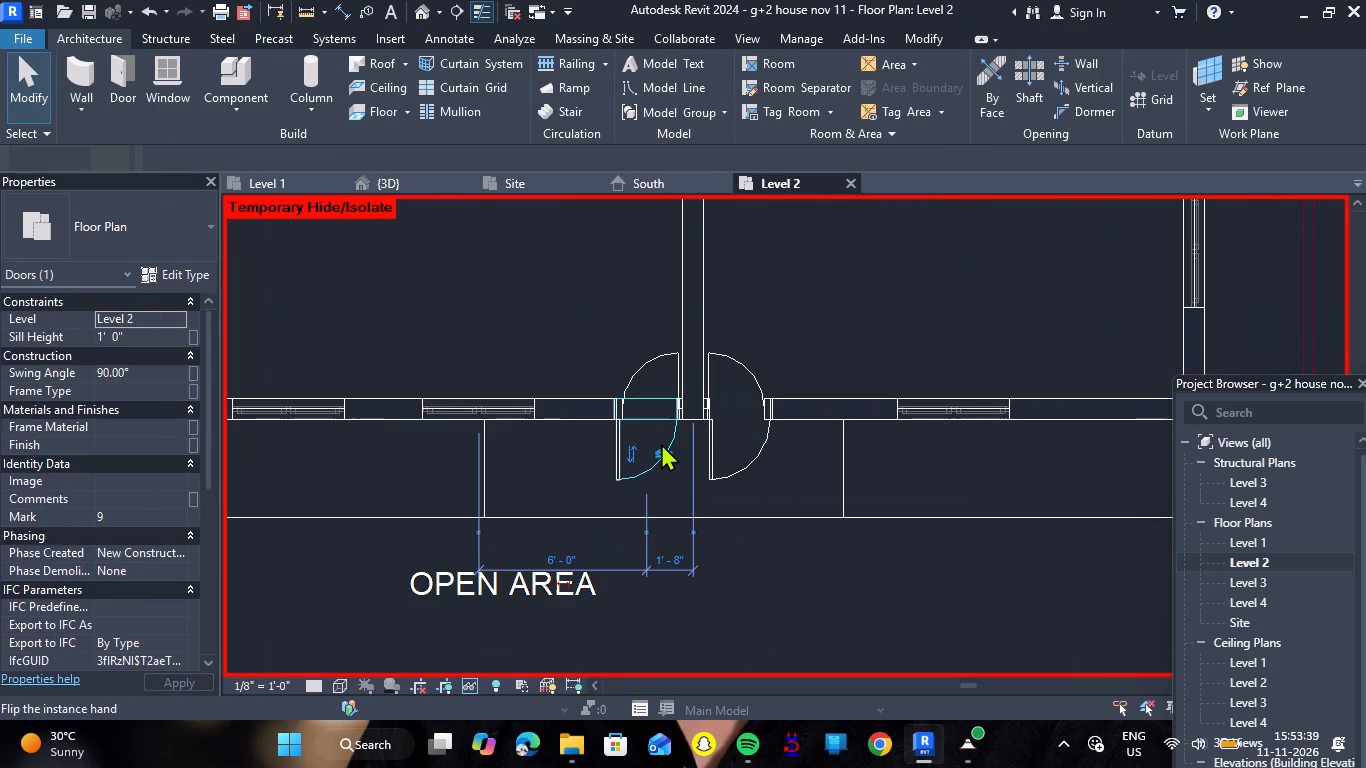
pyautogui.press('space')
pyautogui.press('space')
pyautogui.click(732, 466)
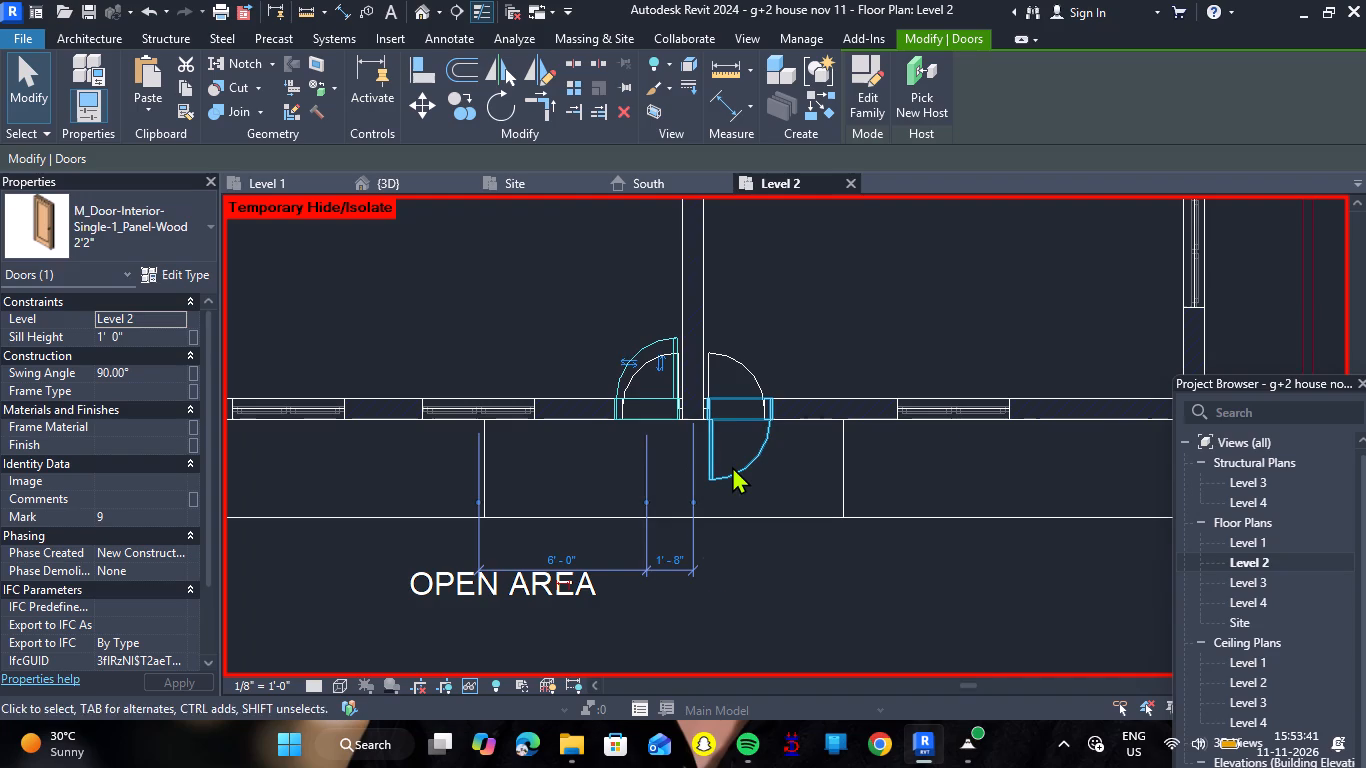
pyautogui.press('space')
pyautogui.press('space')
pyautogui.press('space')
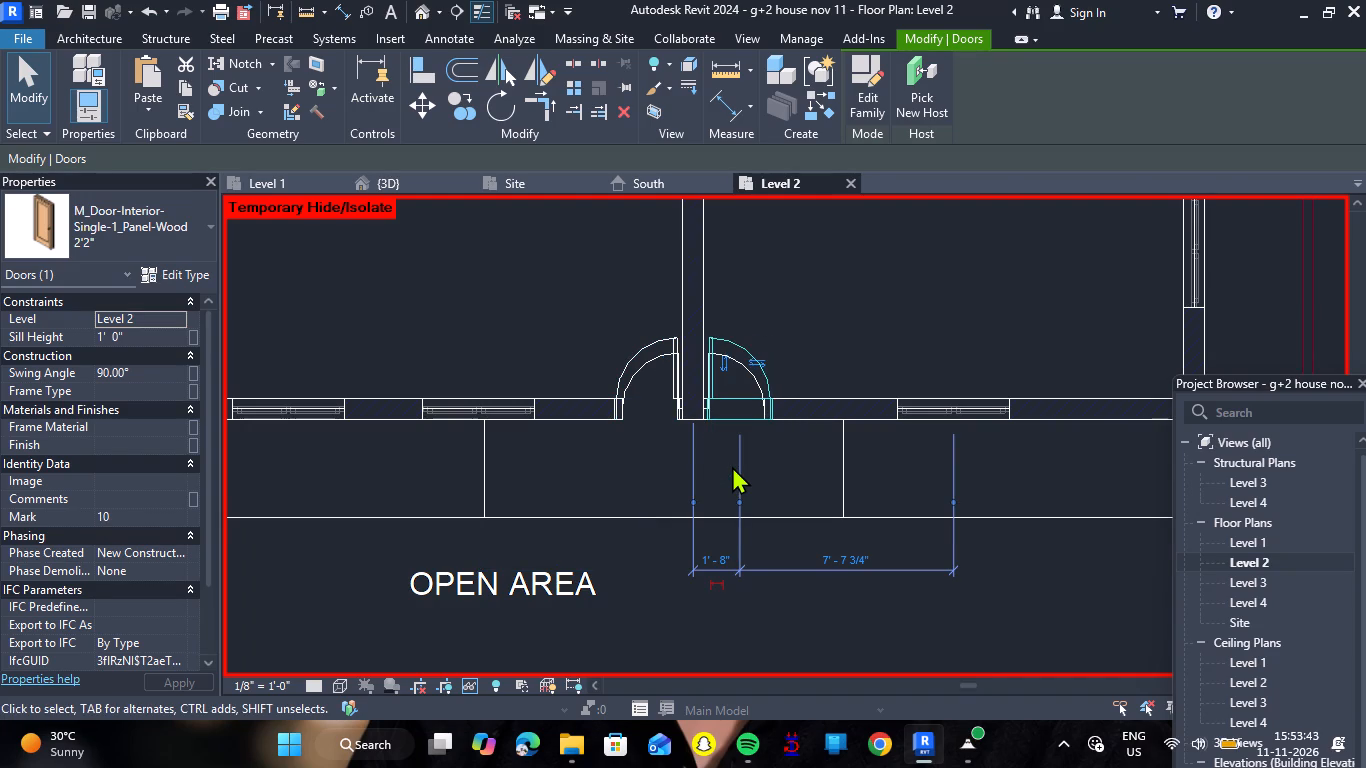
pyautogui.scroll(-8, 732, 466)
pyautogui.press('Escape')
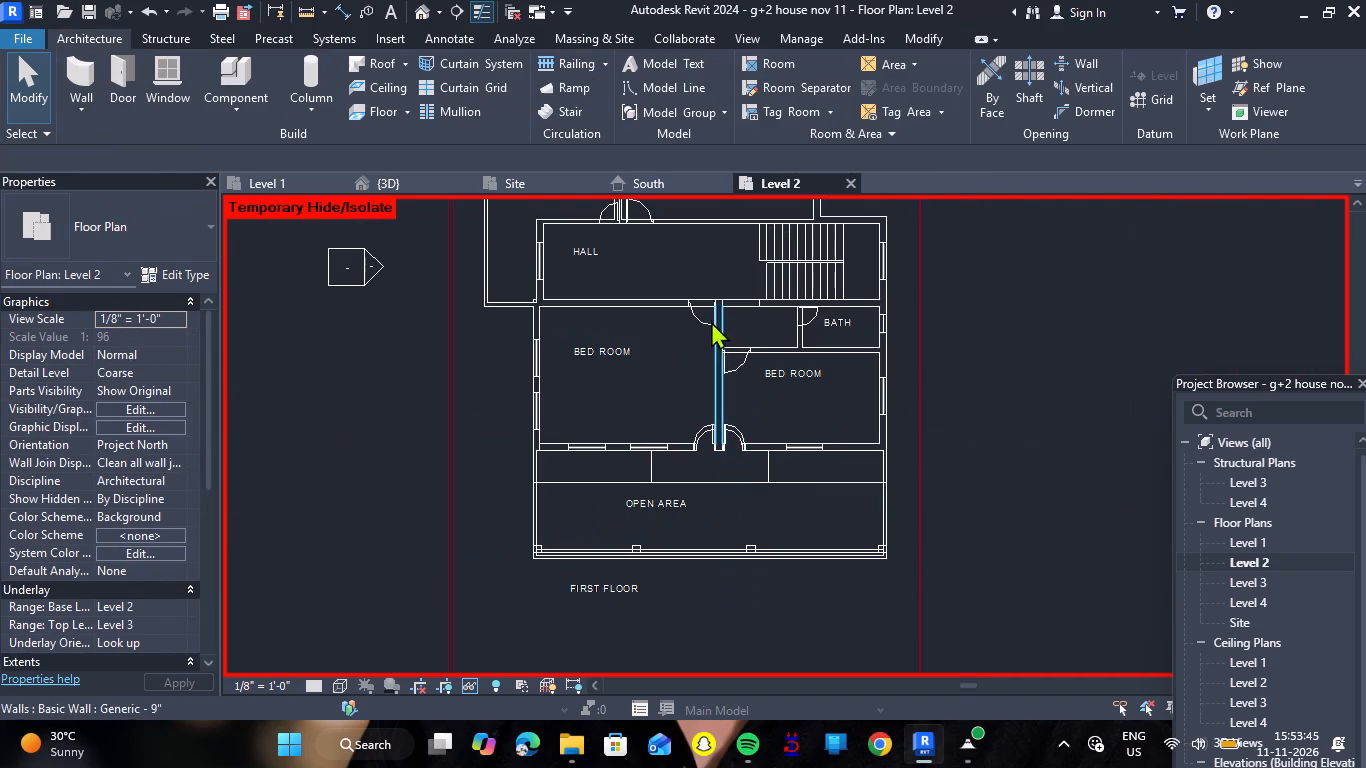
# Load the door family Aluprof_MB-86ST-AD07_PanelDoor_Sgl_Out-Open_EN_R-00310_P01 from the Residential folder.
pyautogui.scroll(8, 708, 284)
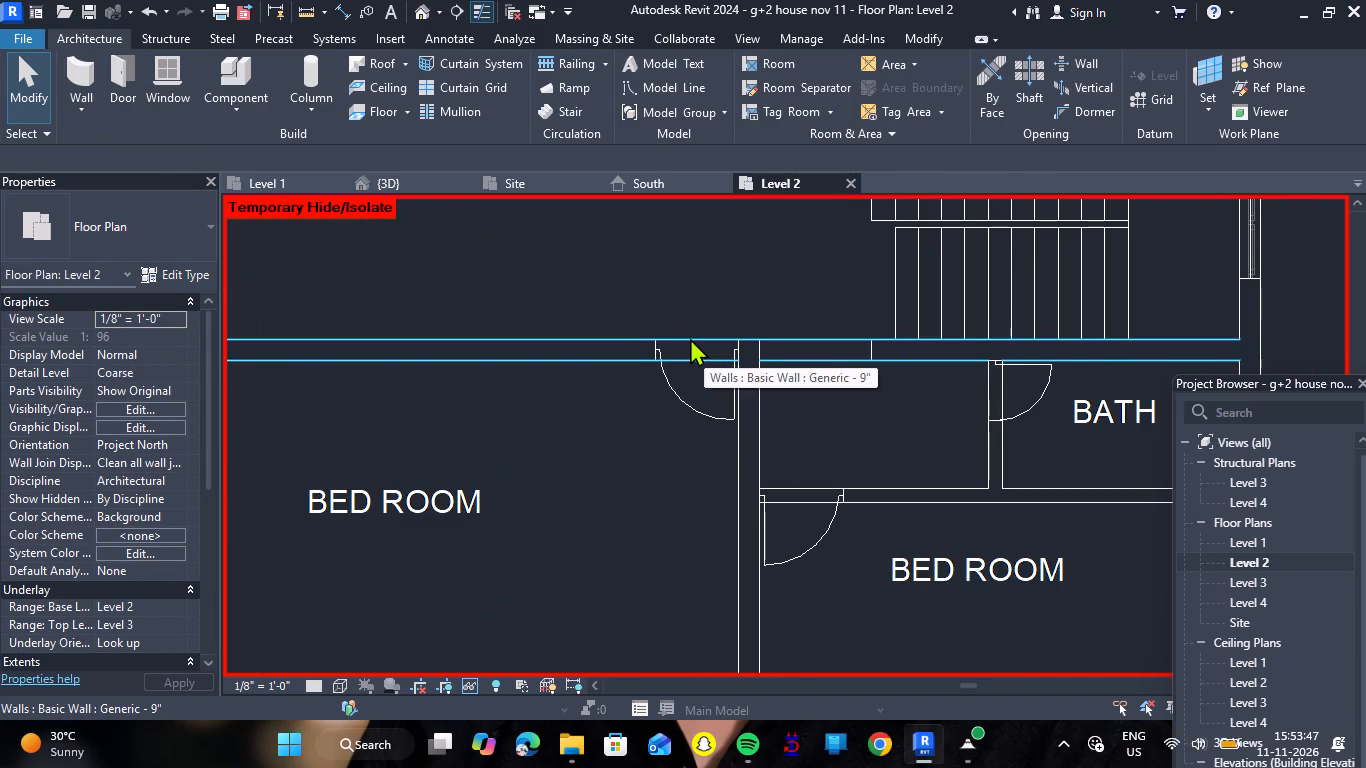
pyautogui.click(119, 85)
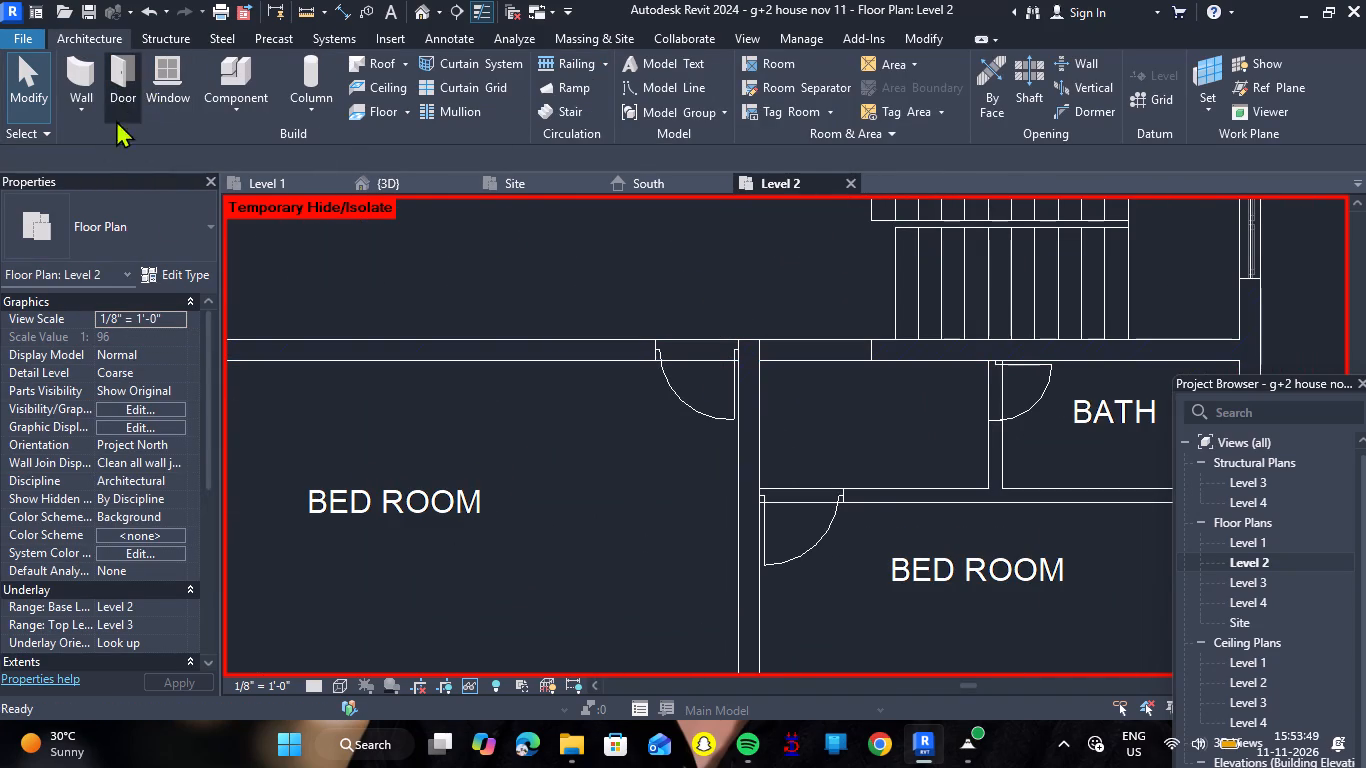
pyautogui.click(869, 98)
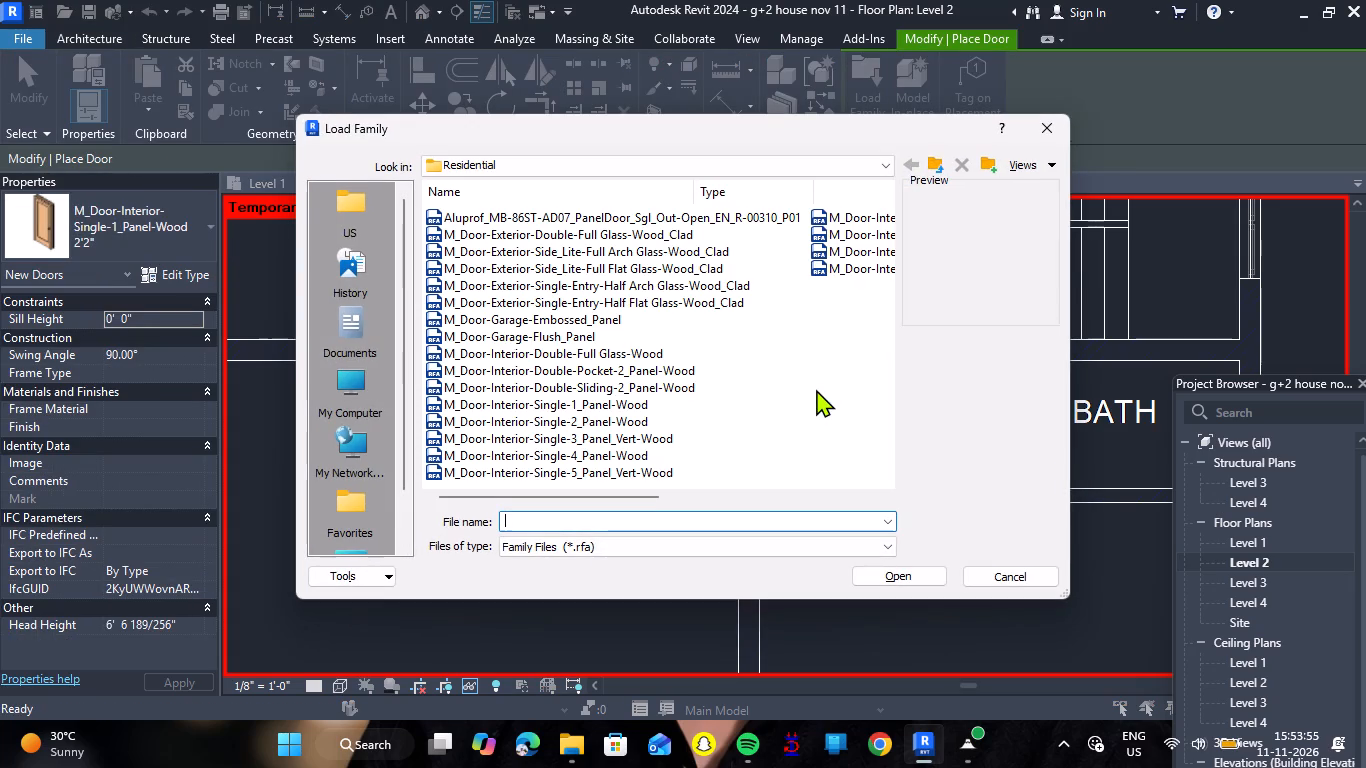
pyautogui.click(697, 222)
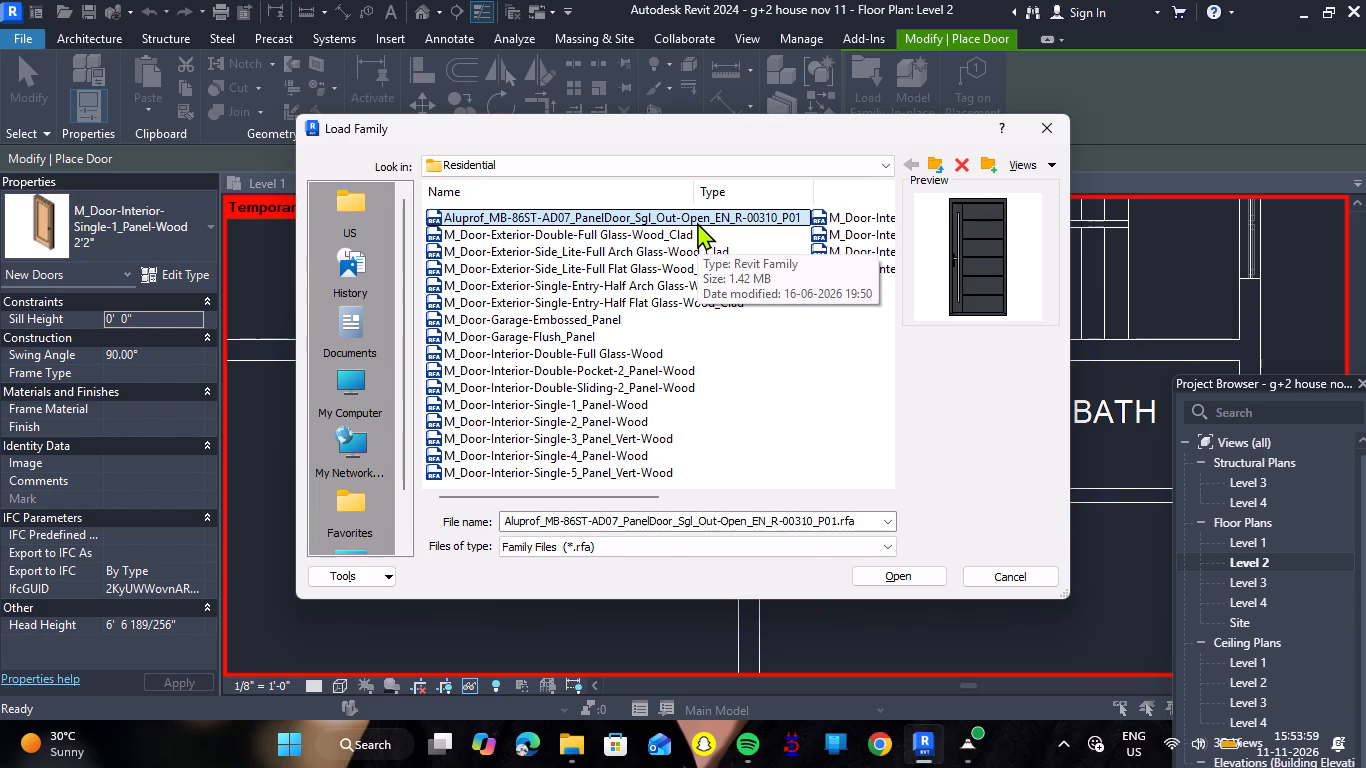
pyautogui.doubleClick(697, 222)
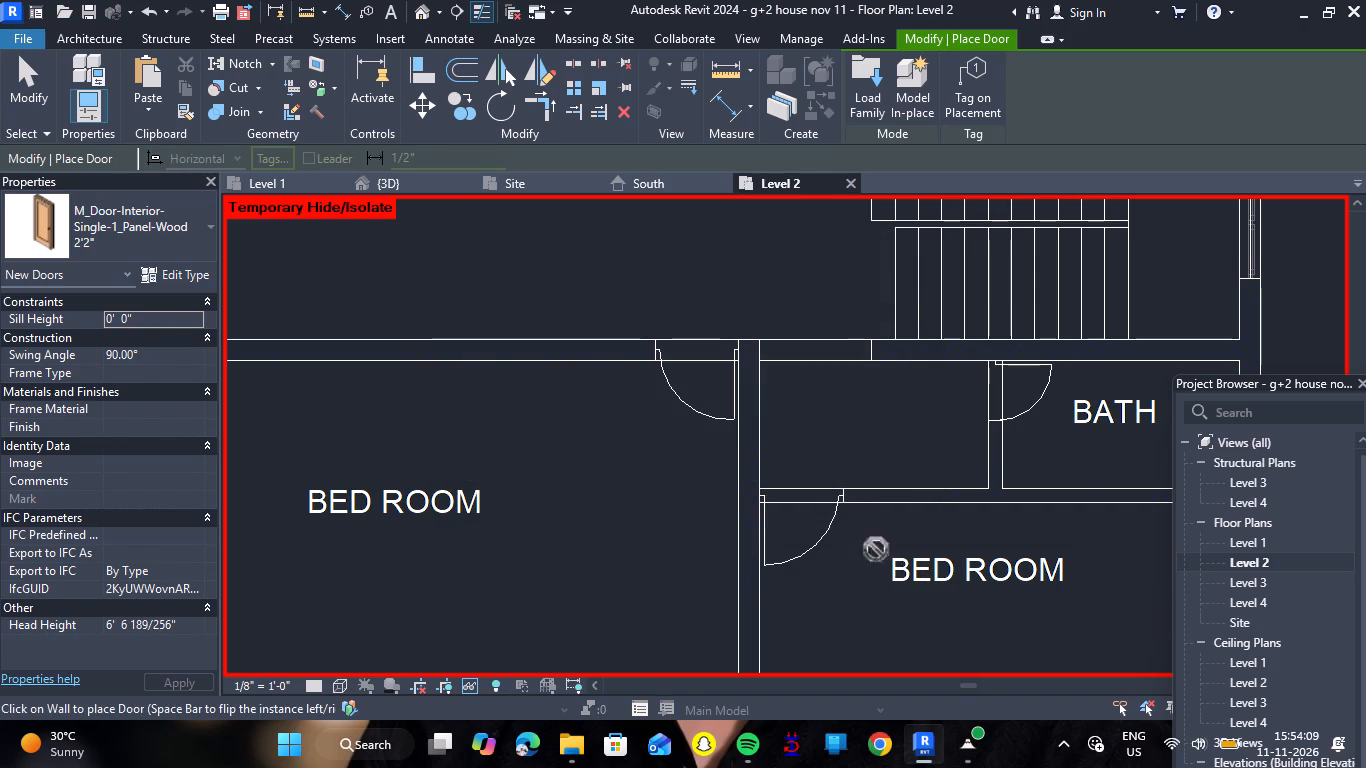
# Place 2'2" single-panel wood doors at the plan symbols of the two bedrooms and the bath south of the hall.
pyautogui.click(803, 505)
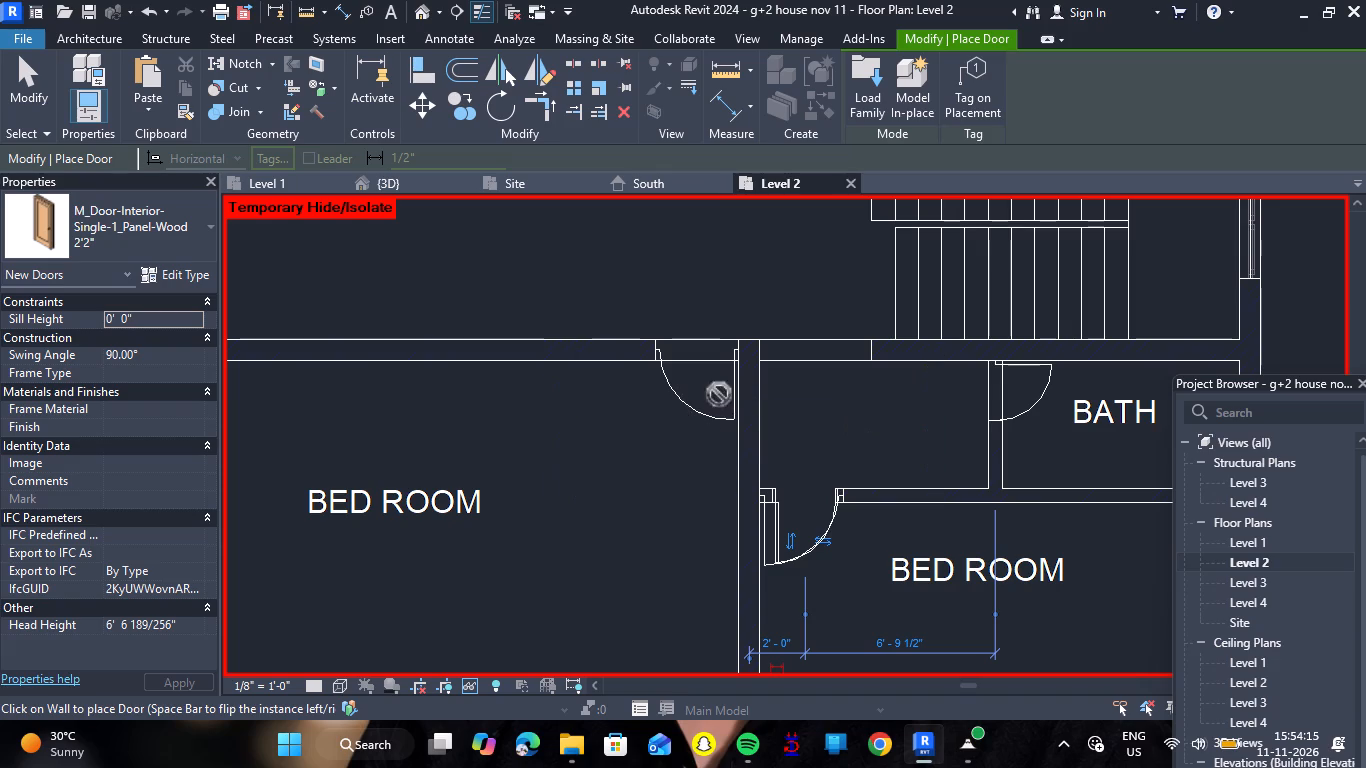
pyautogui.click(694, 362)
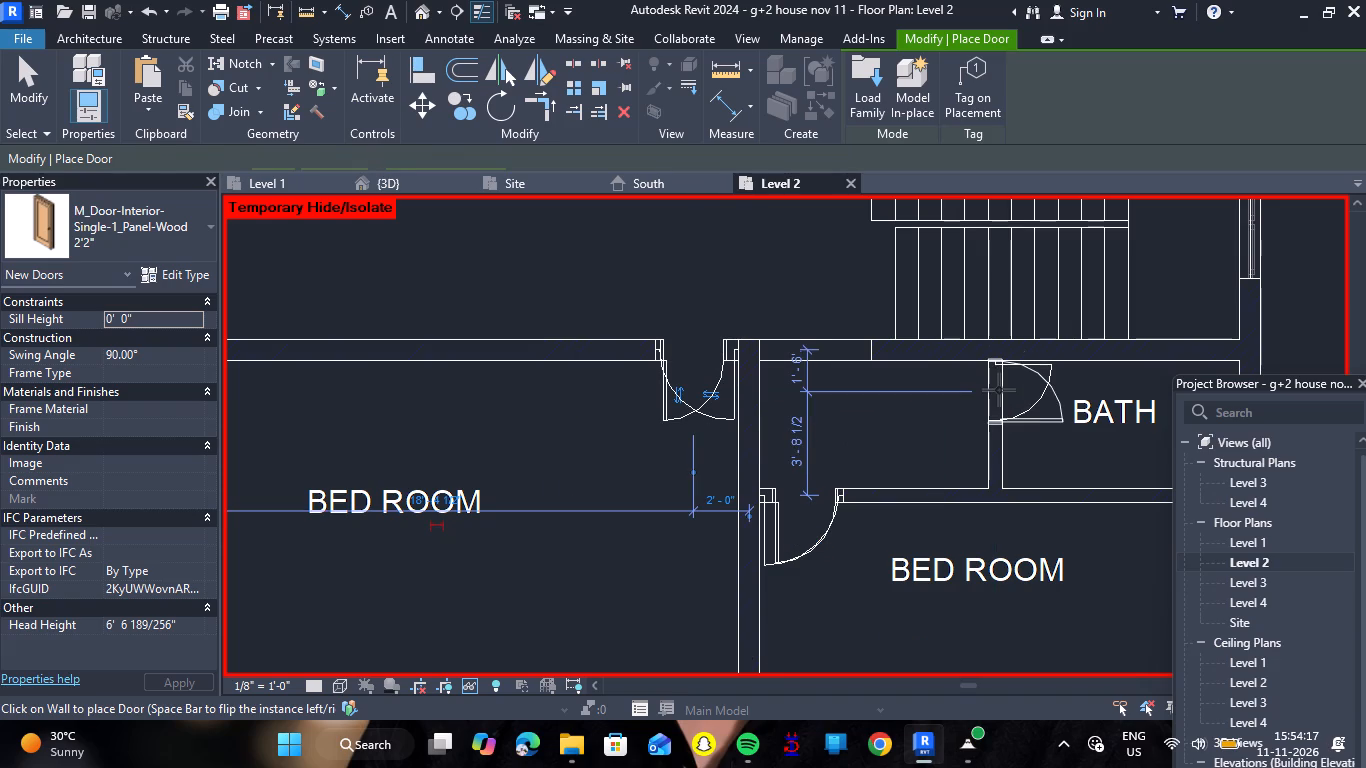
pyautogui.click(999, 394)
# Place two 2'2" single-panel wood doors in the hall's north wall, at the balcony and north bedroom door symbols.
pyautogui.scroll(-5, 954, 428)
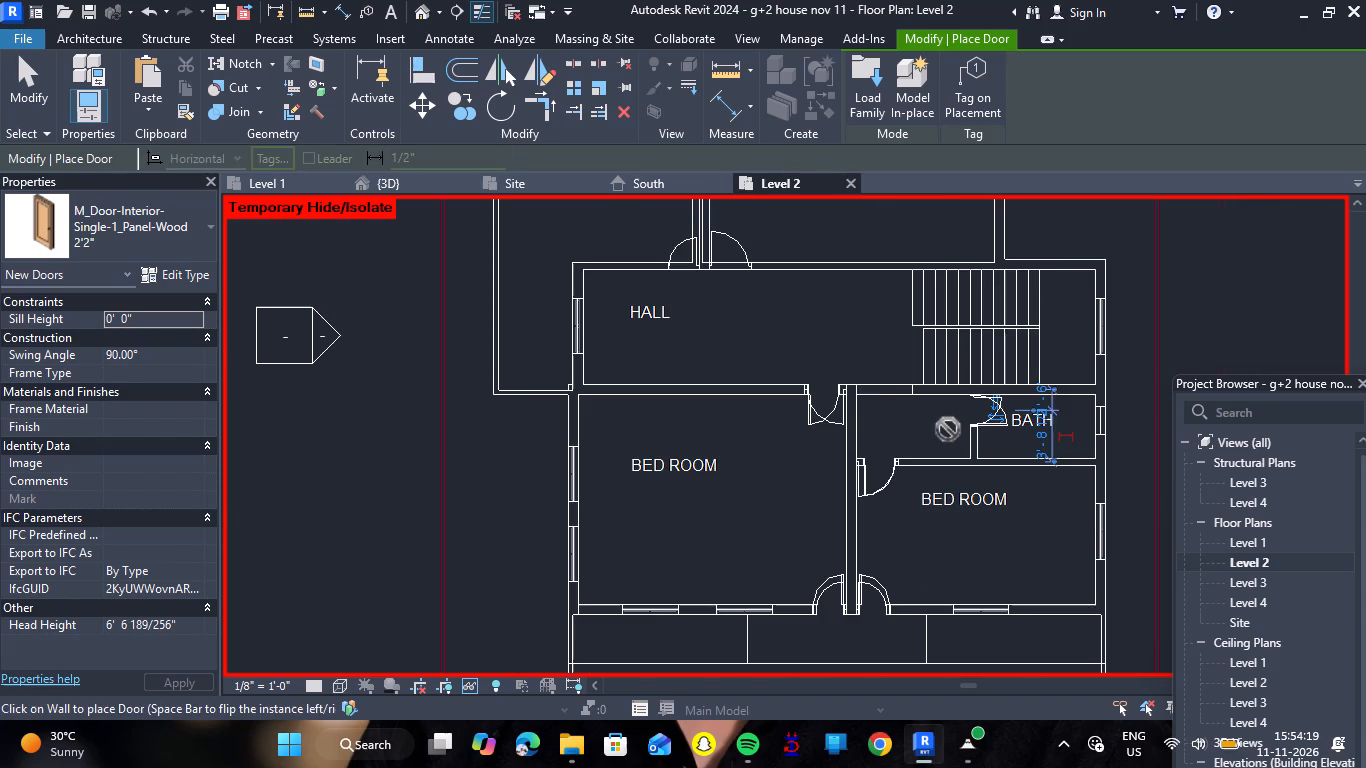
pyautogui.scroll(9, 683, 229)
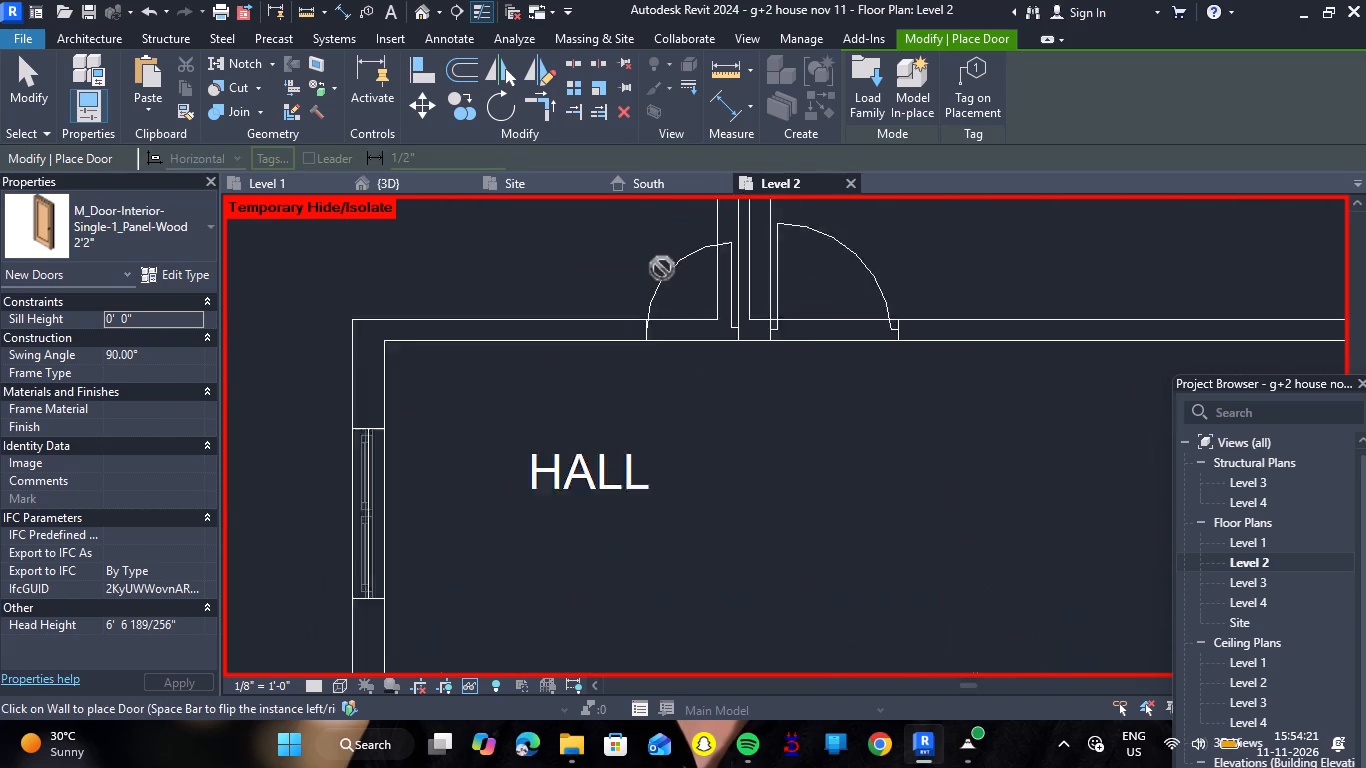
pyautogui.scroll(3, 662, 268)
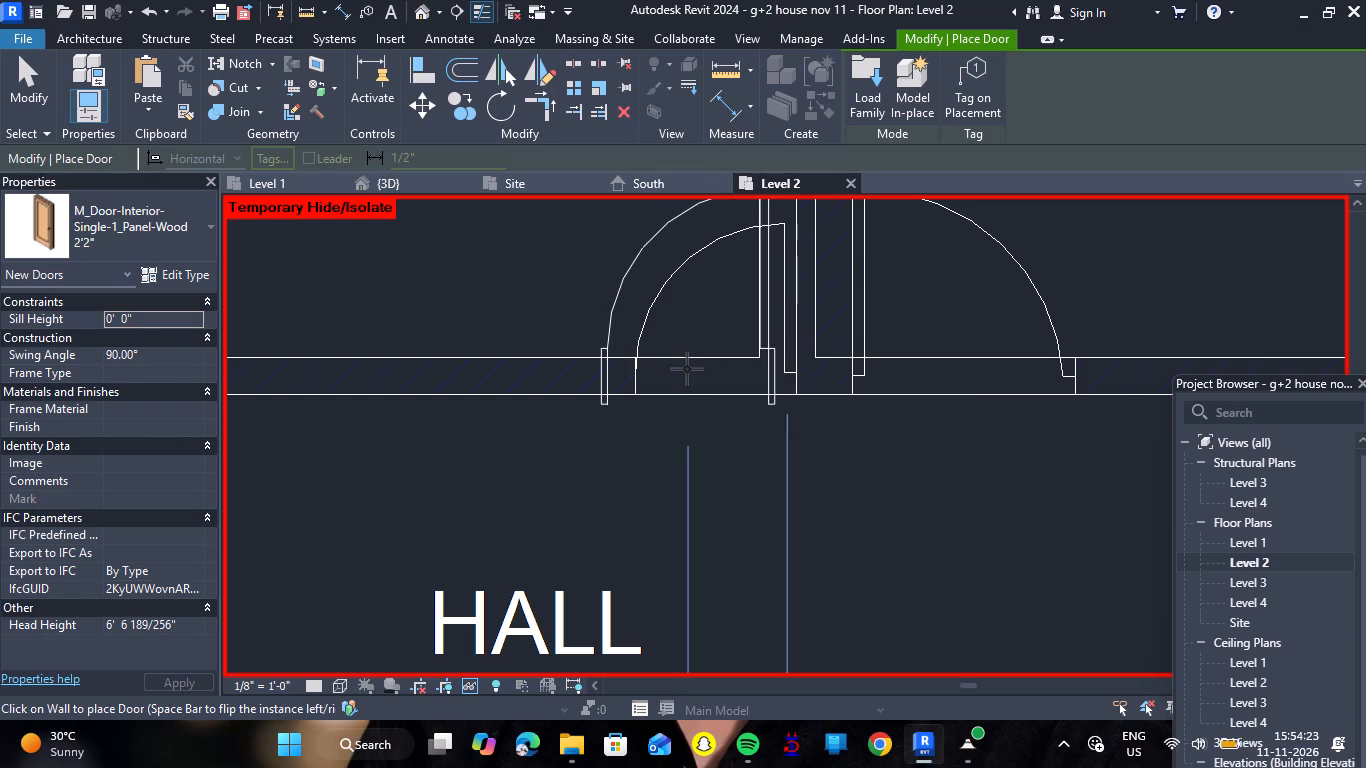
pyautogui.click(677, 369)
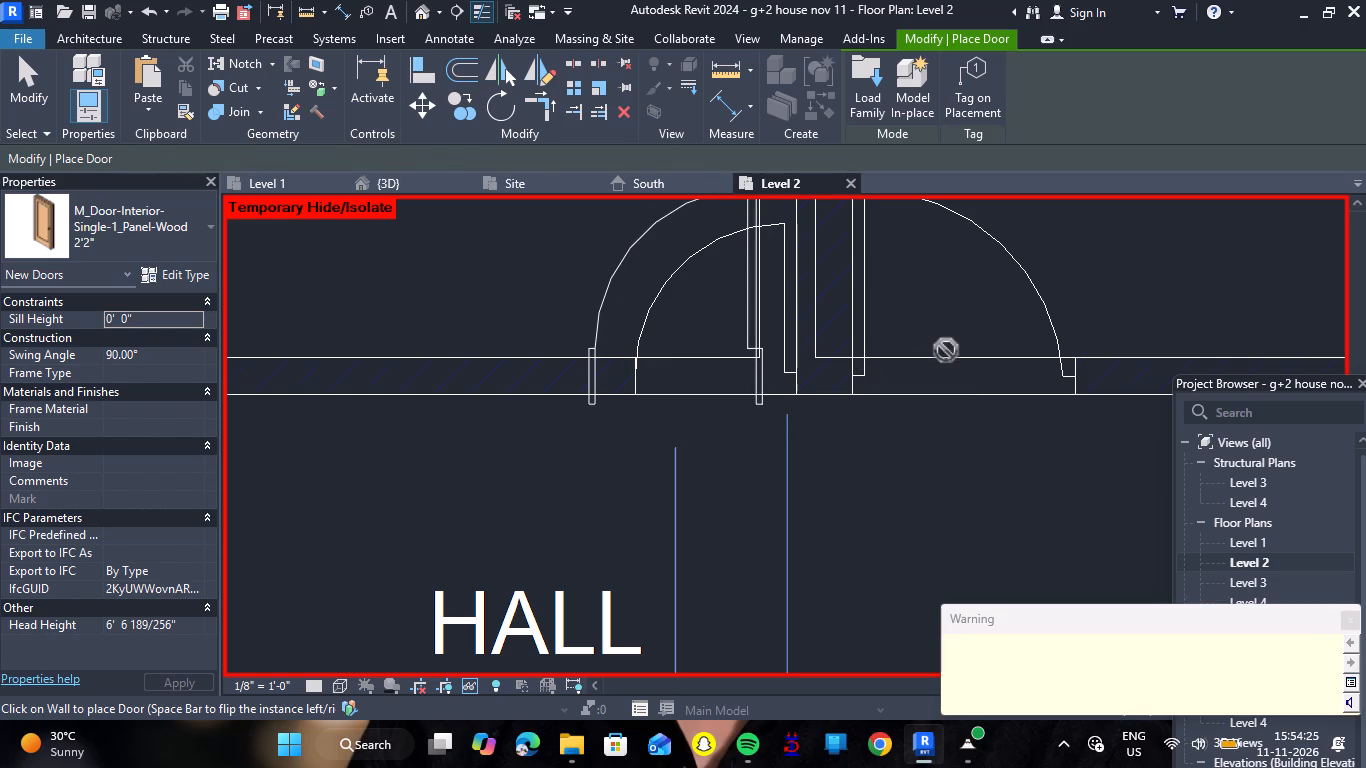
pyautogui.click(953, 356)
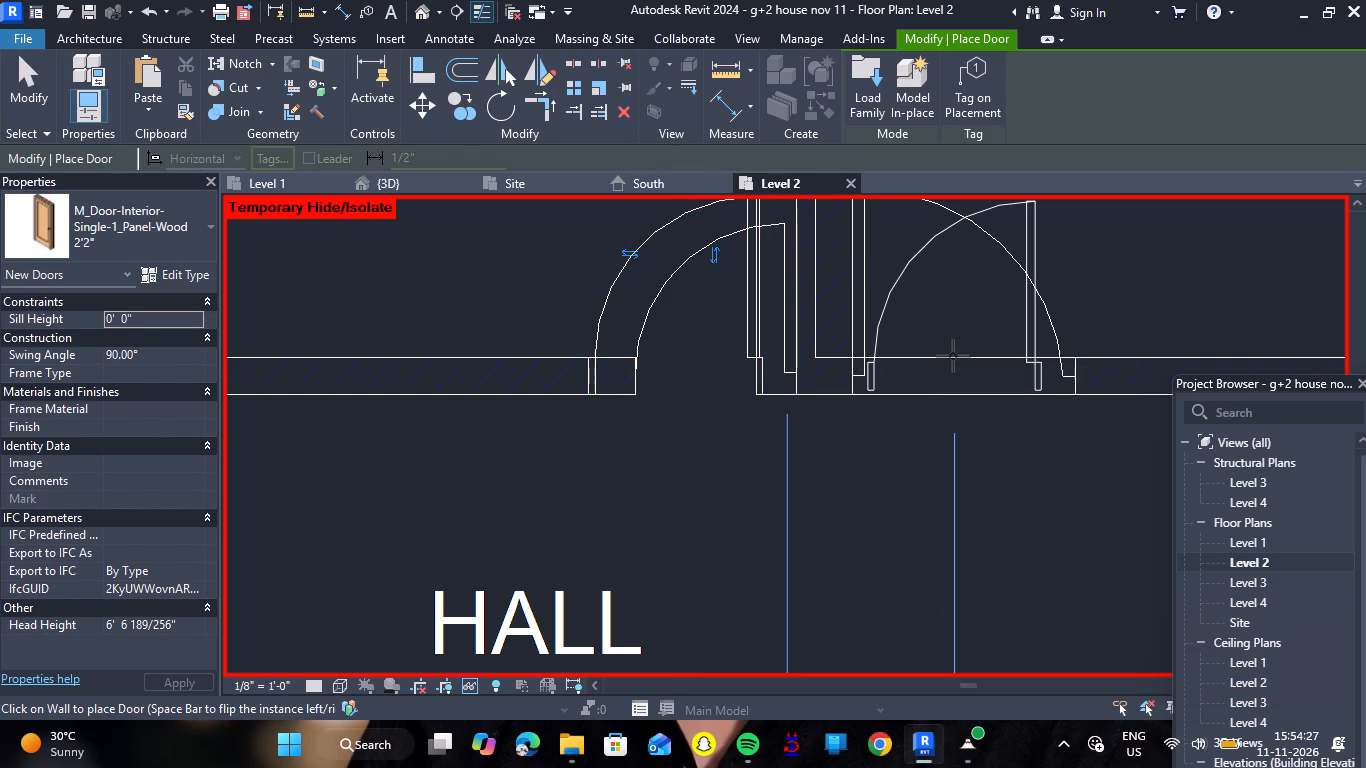
pyautogui.press('Escape')
pyautogui.scroll(-5, 944, 454)
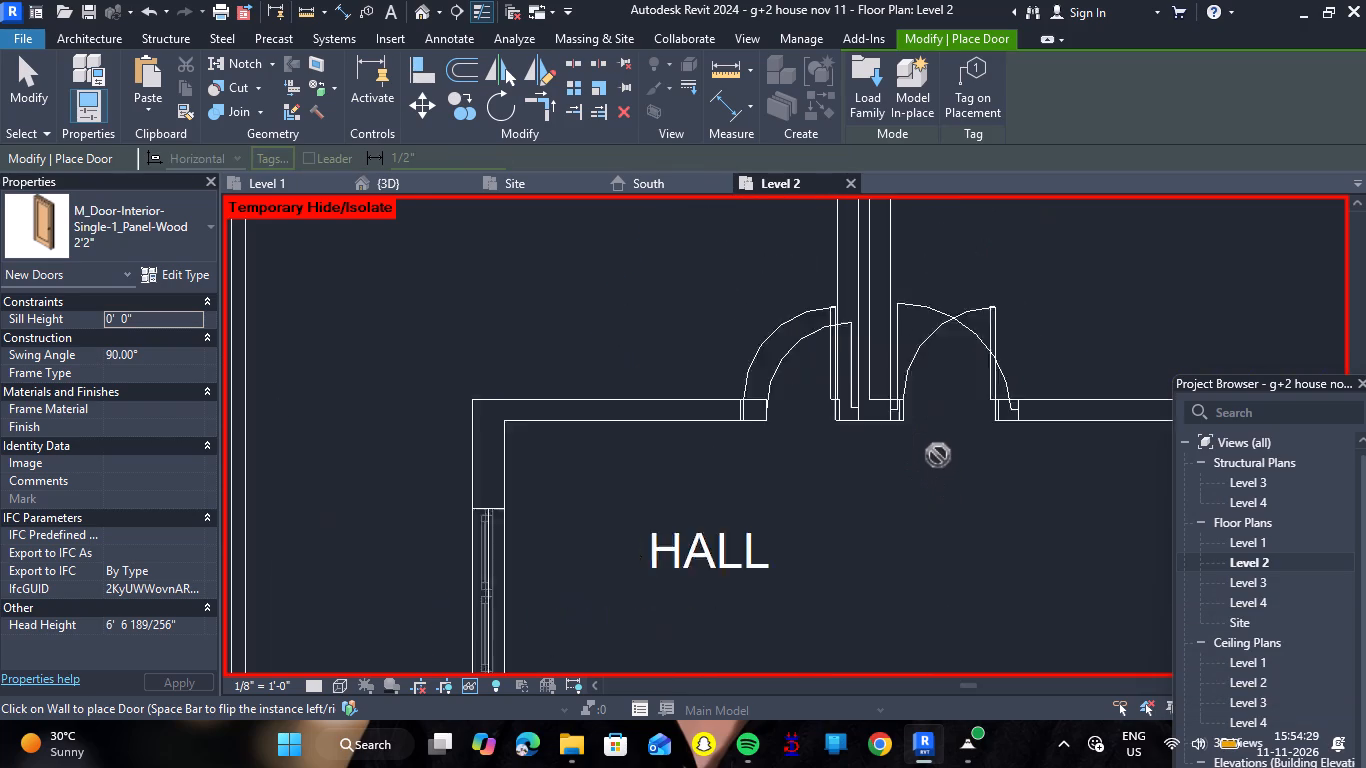
pyautogui.scroll(-1, 938, 455)
pyautogui.press('Escape')
# Place a 2'2" single-panel wood door in the north bath's east wall, 1' 6" south of the bedroom's north wall.
pyautogui.scroll(-8, 808, 486)
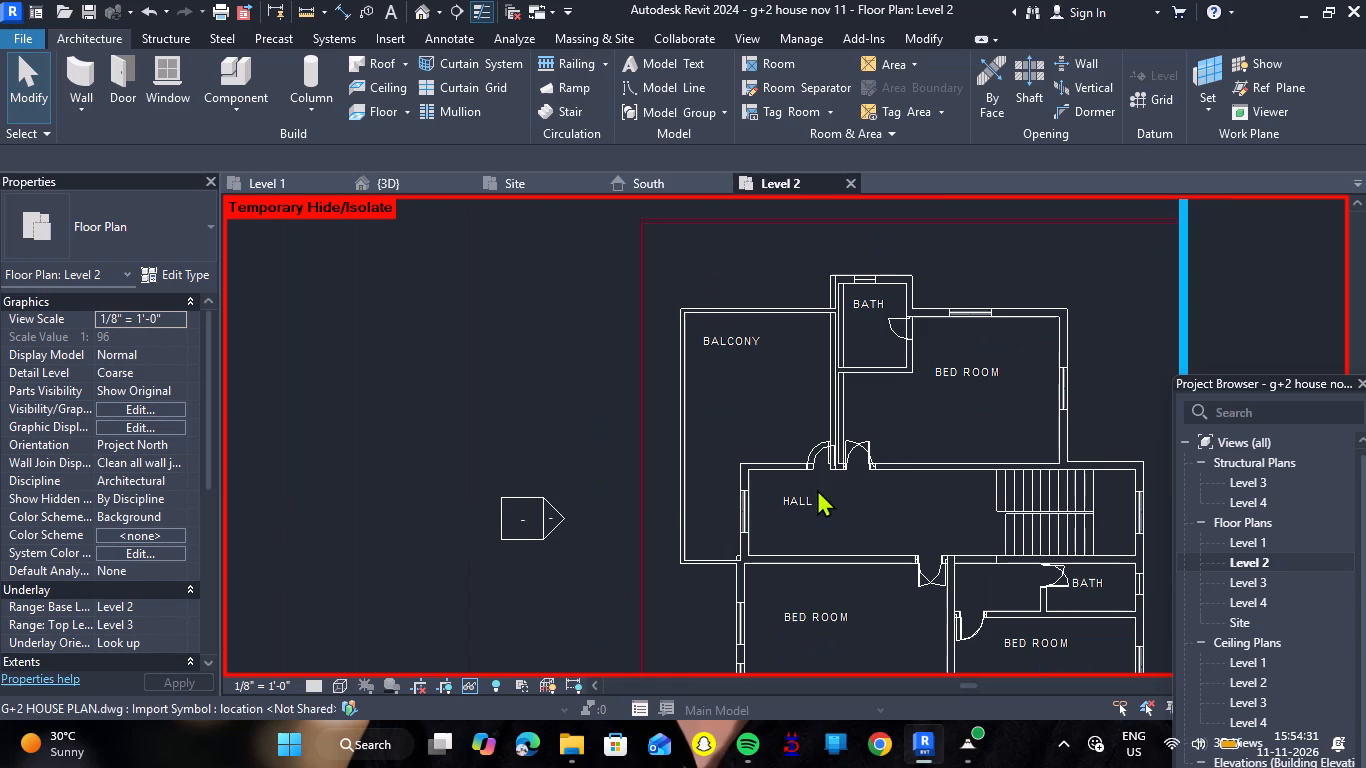
pyautogui.scroll(7, 898, 315)
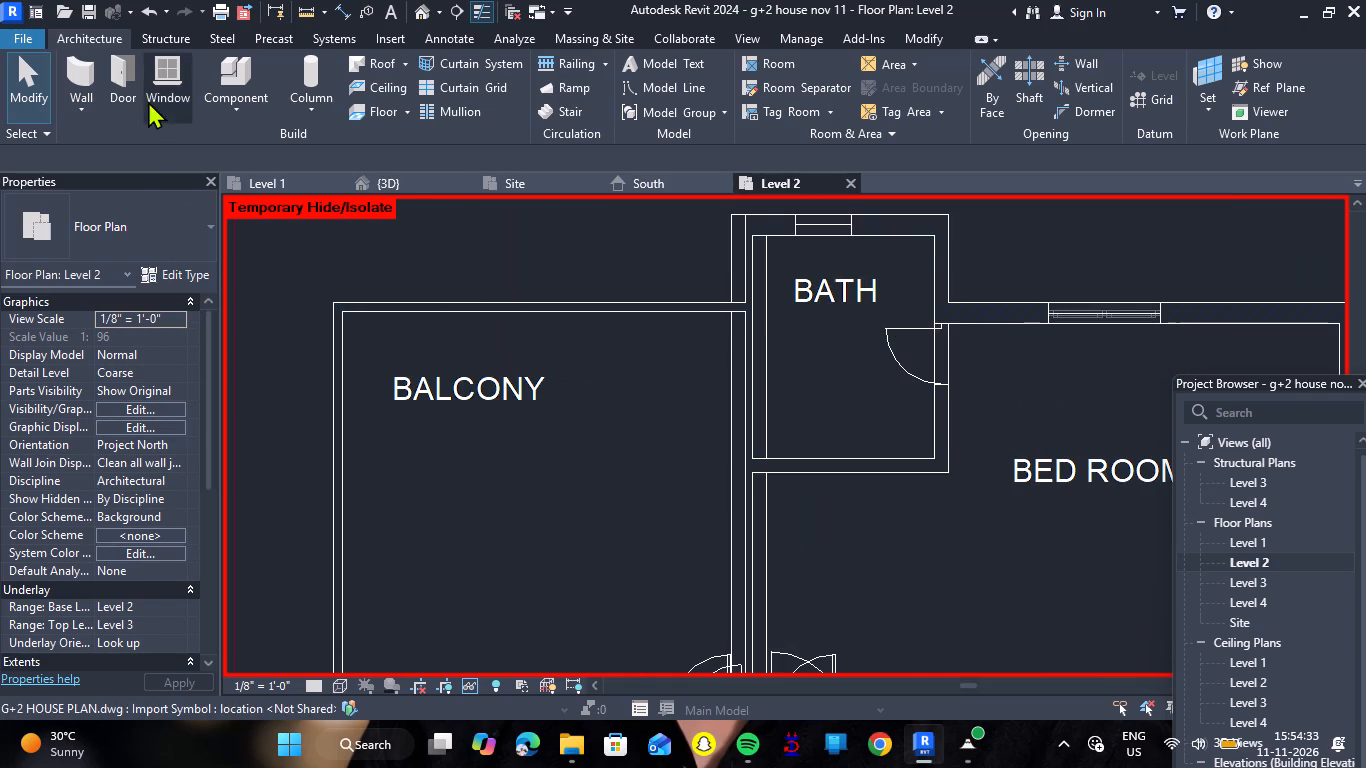
pyautogui.click(134, 92)
pyautogui.scroll(1, 971, 346)
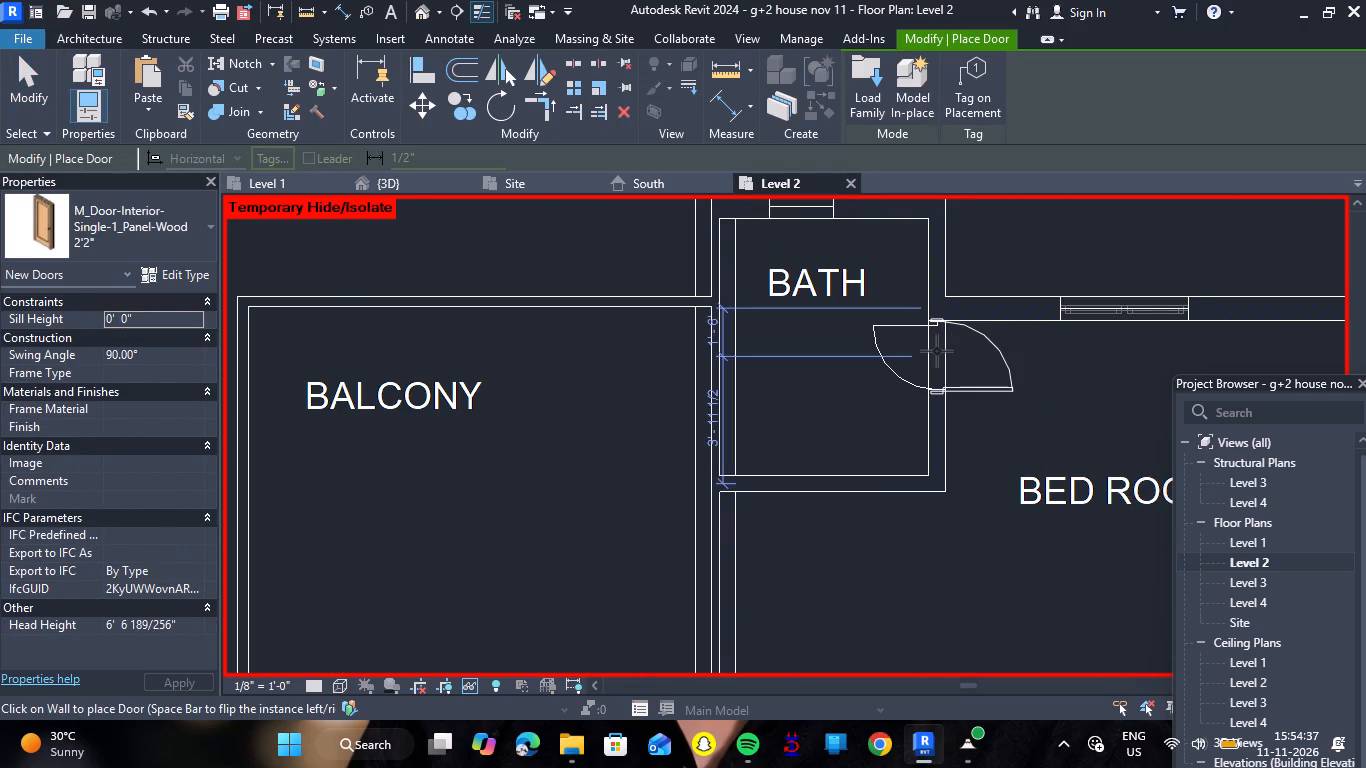
pyautogui.click(936, 351)
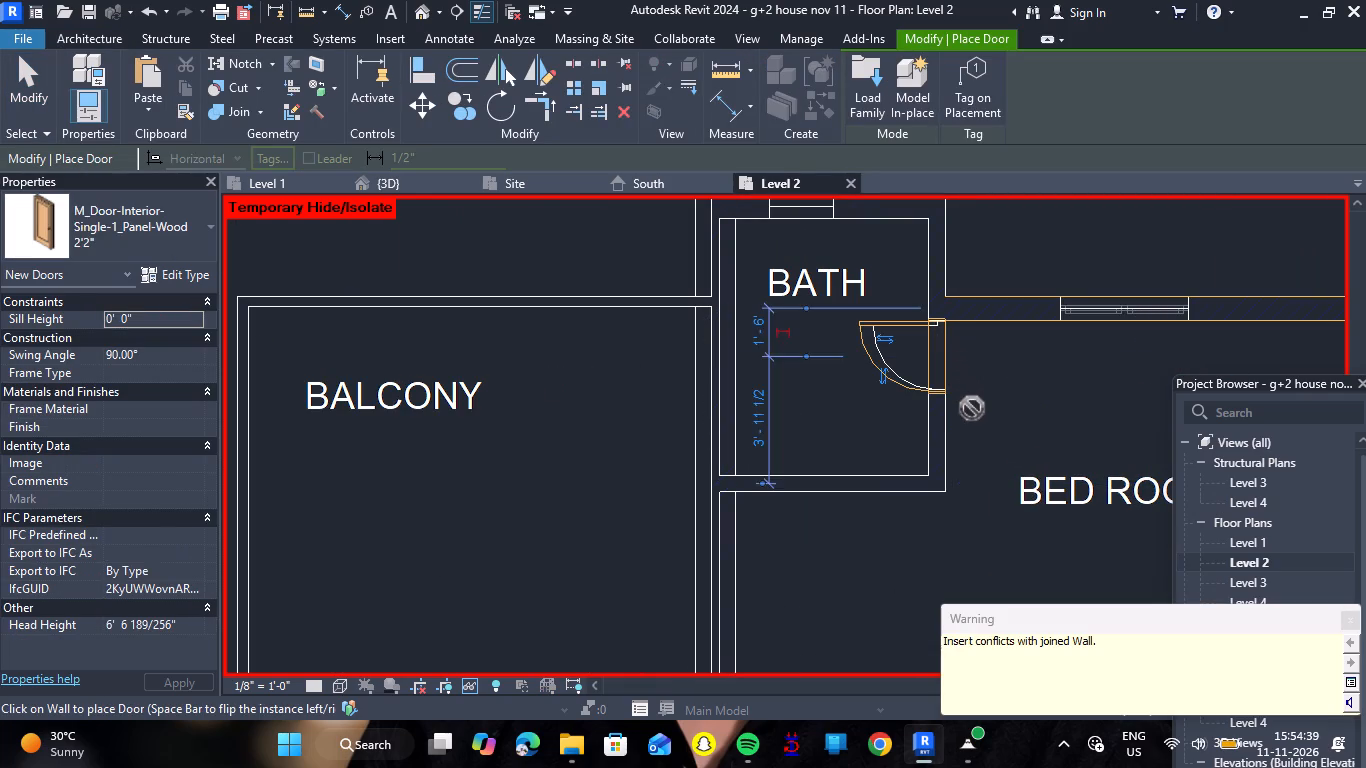
pyautogui.press('Escape')
pyautogui.scroll(-7, 976, 412)
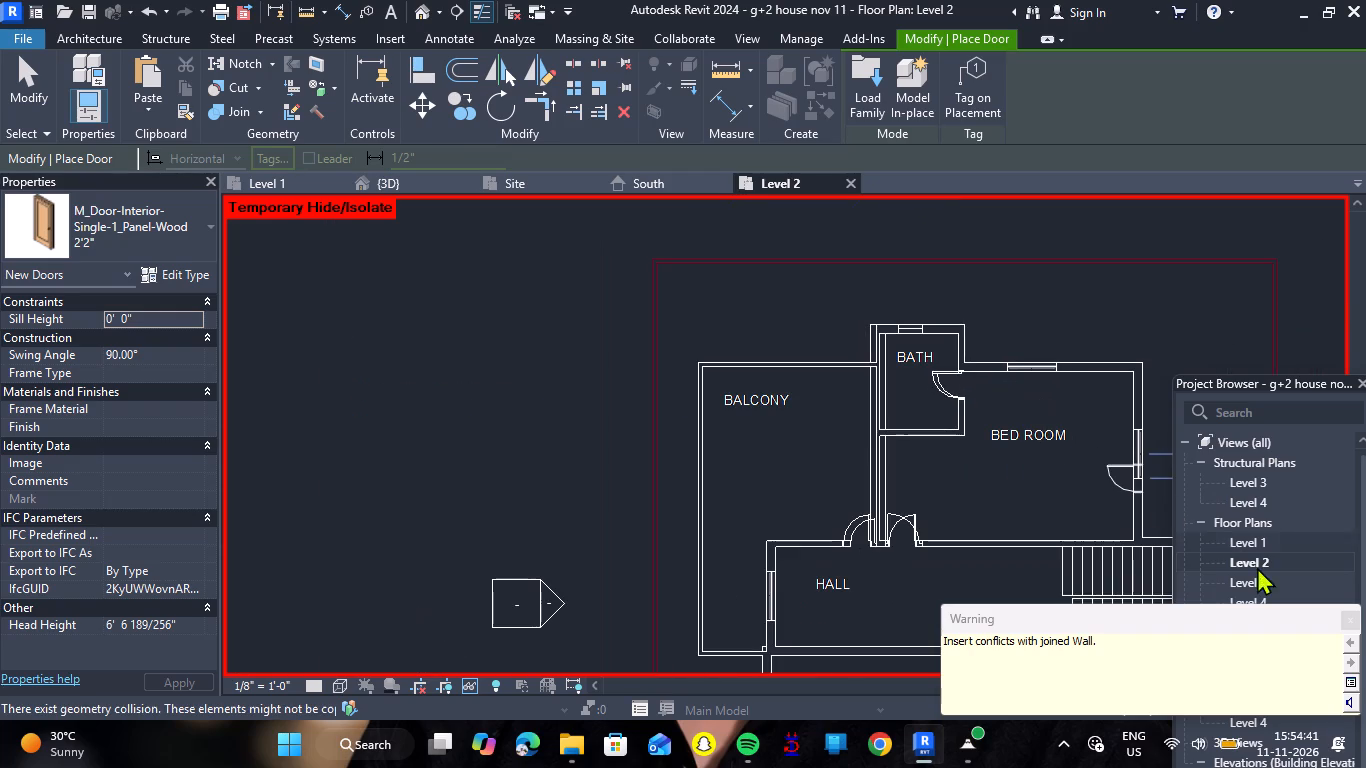
pyautogui.click(1357, 610)
pyautogui.scroll(4, 828, 405)
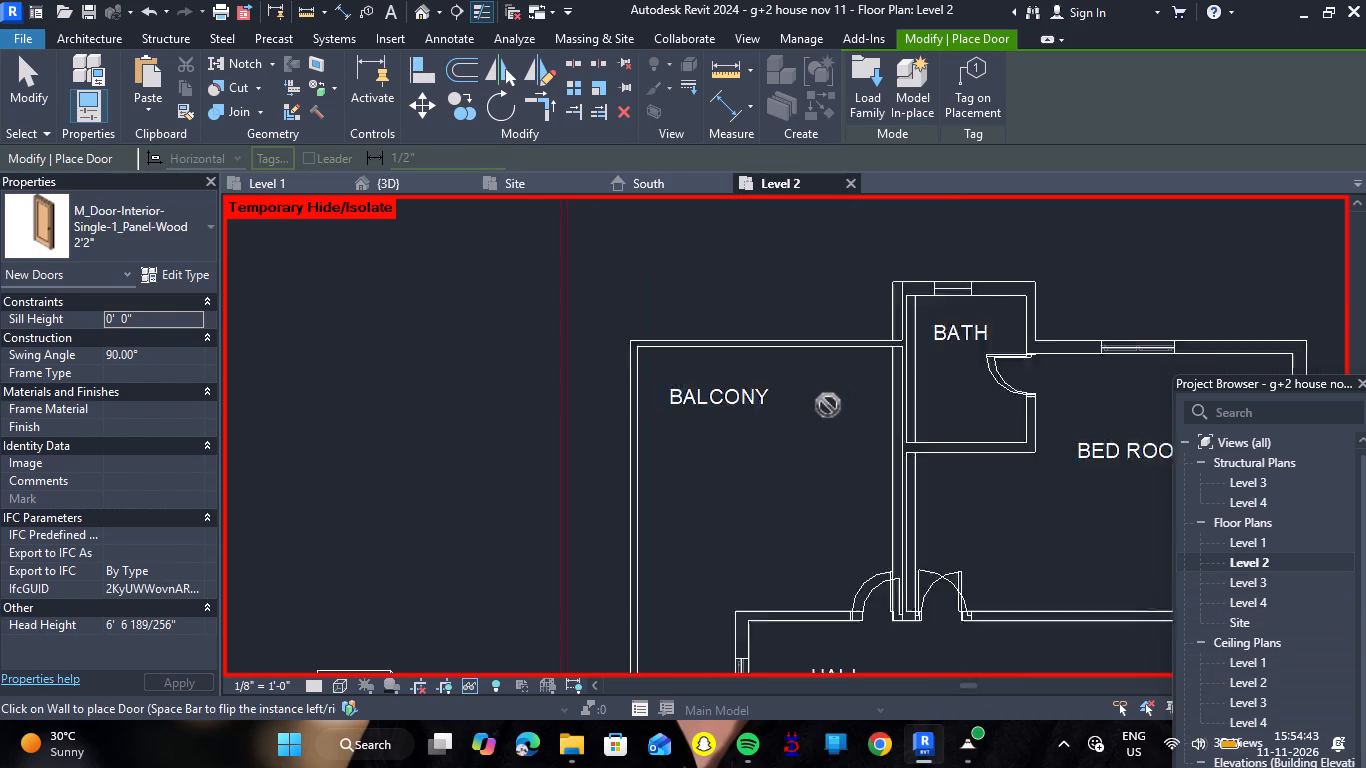
# Nudge the 9" wall between the balcony and the north bath and bedroom slightly east onto its plan lines.
pyautogui.press('Escape')
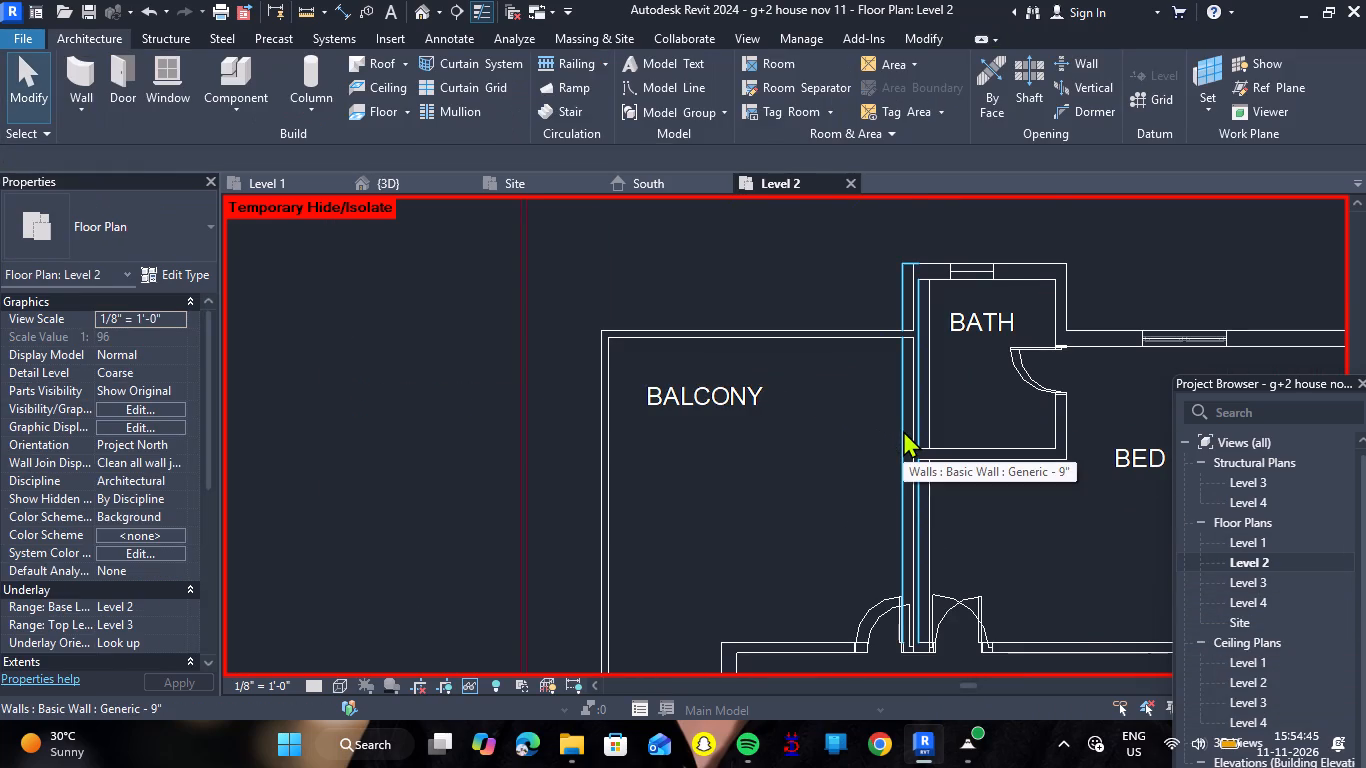
pyautogui.click(903, 430)
pyautogui.press('Right')
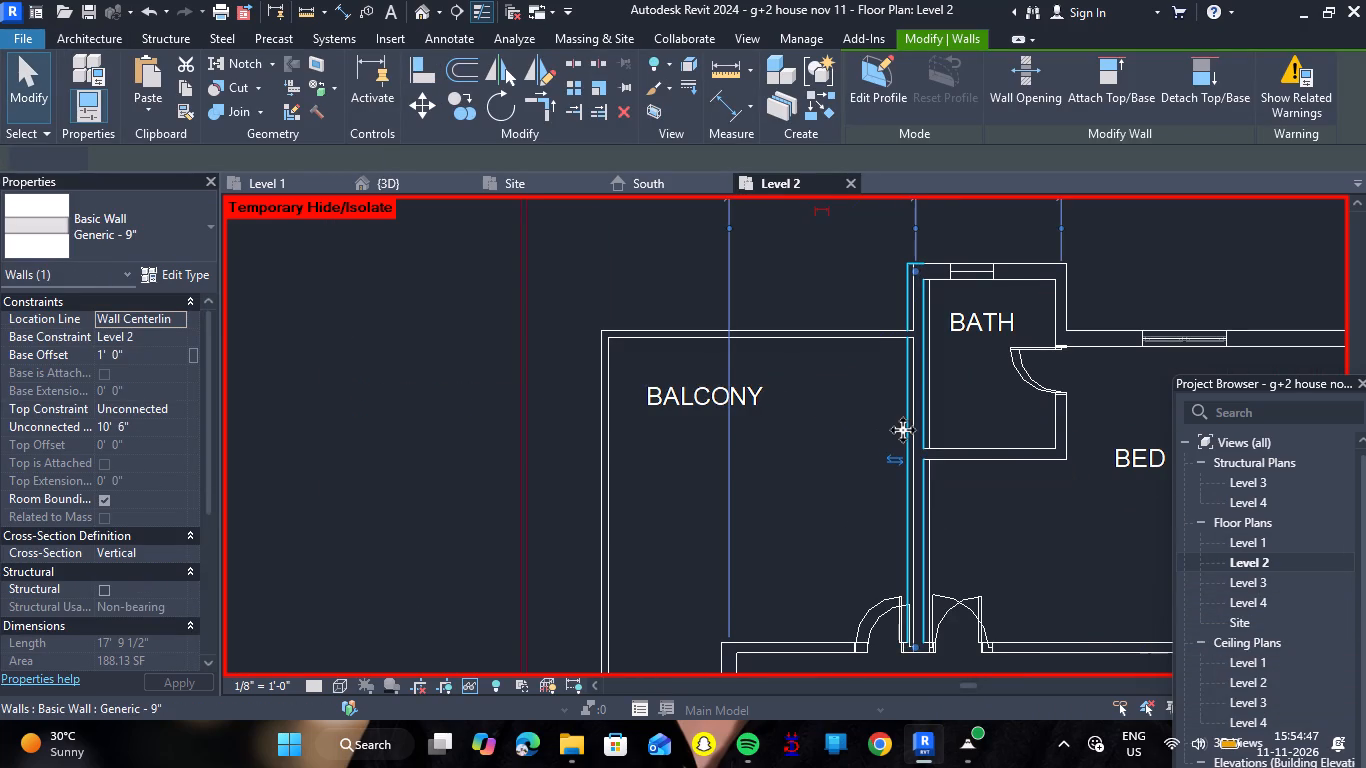
pyautogui.press('Right')
pyautogui.press('Escape')
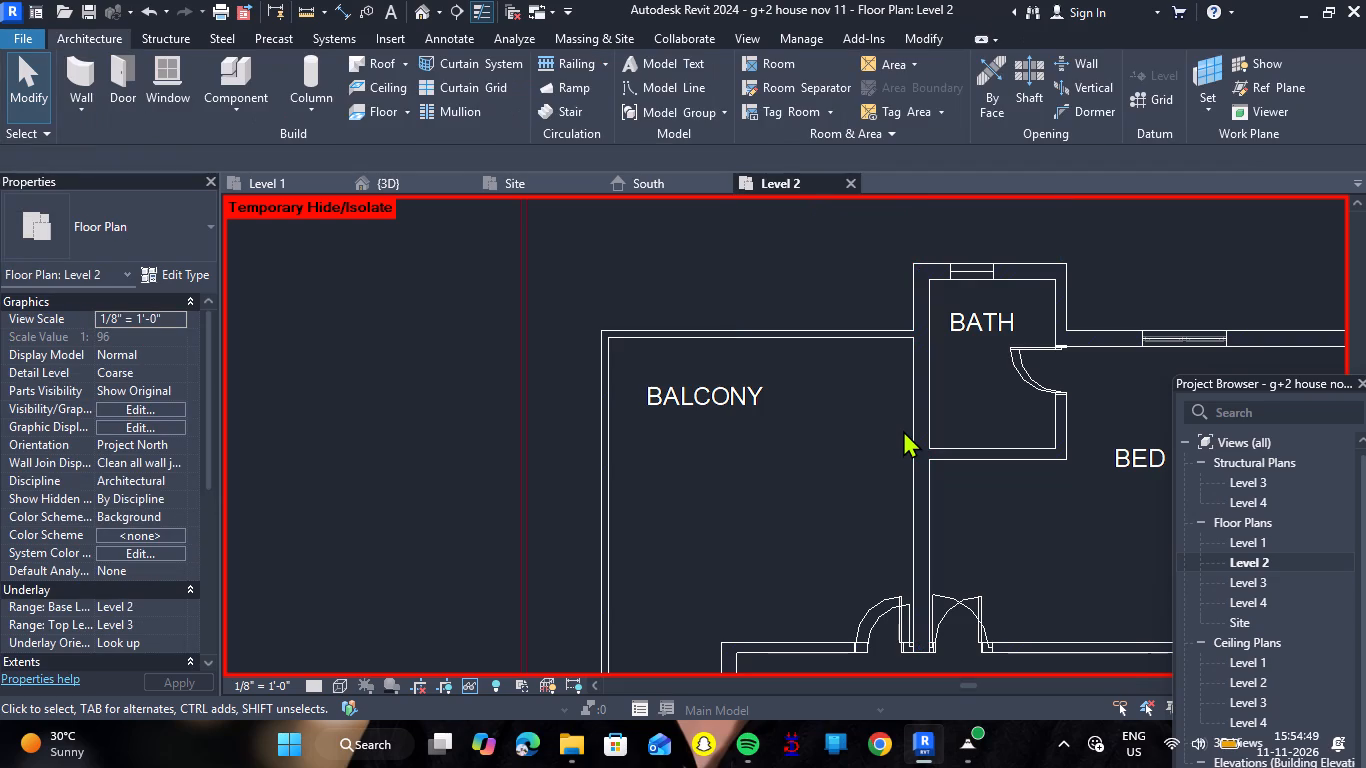
# Flip the north bedroom door in the hall's north wall so its swing matches the plan symbol.
pyautogui.scroll(-2, 935, 347)
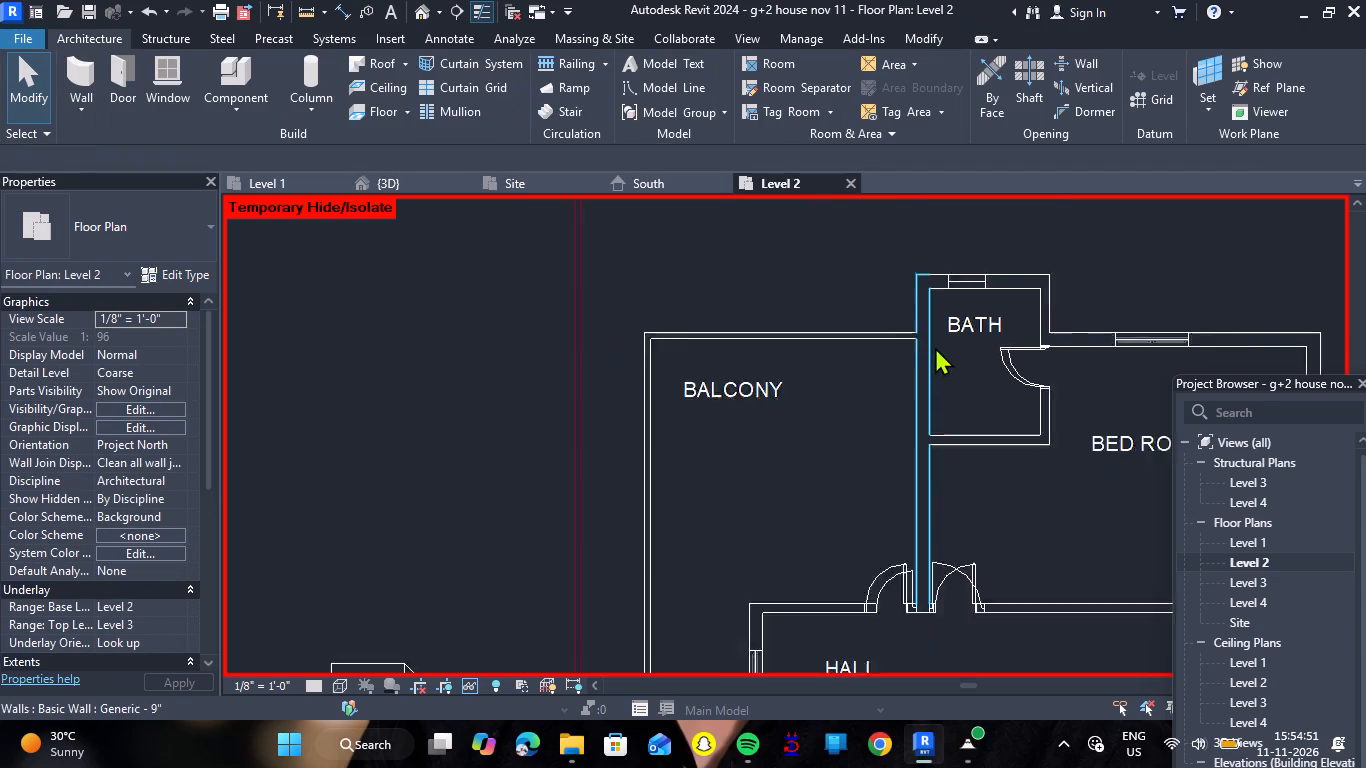
pyautogui.scroll(-3, 935, 347)
pyautogui.scroll(6, 938, 518)
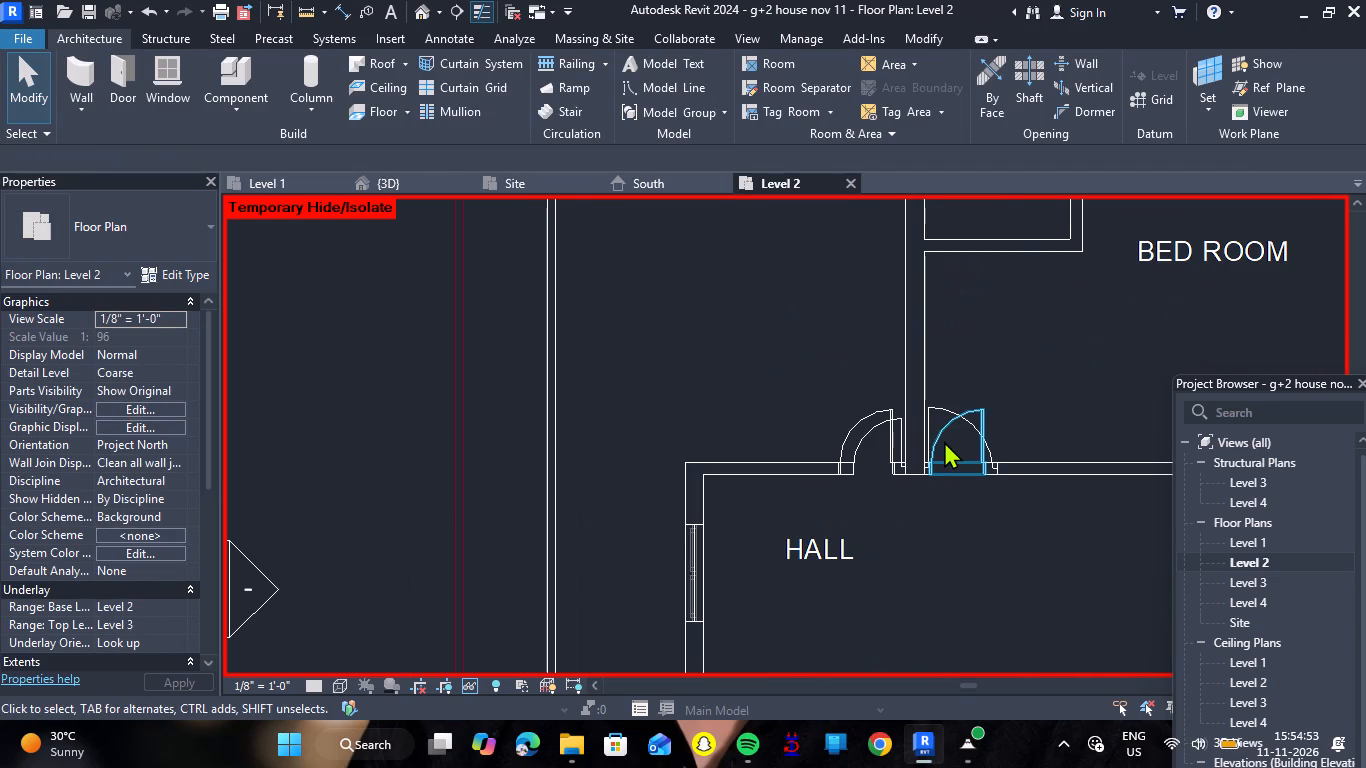
pyautogui.click(944, 441)
pyautogui.press('space')
pyautogui.scroll(4, 955, 436)
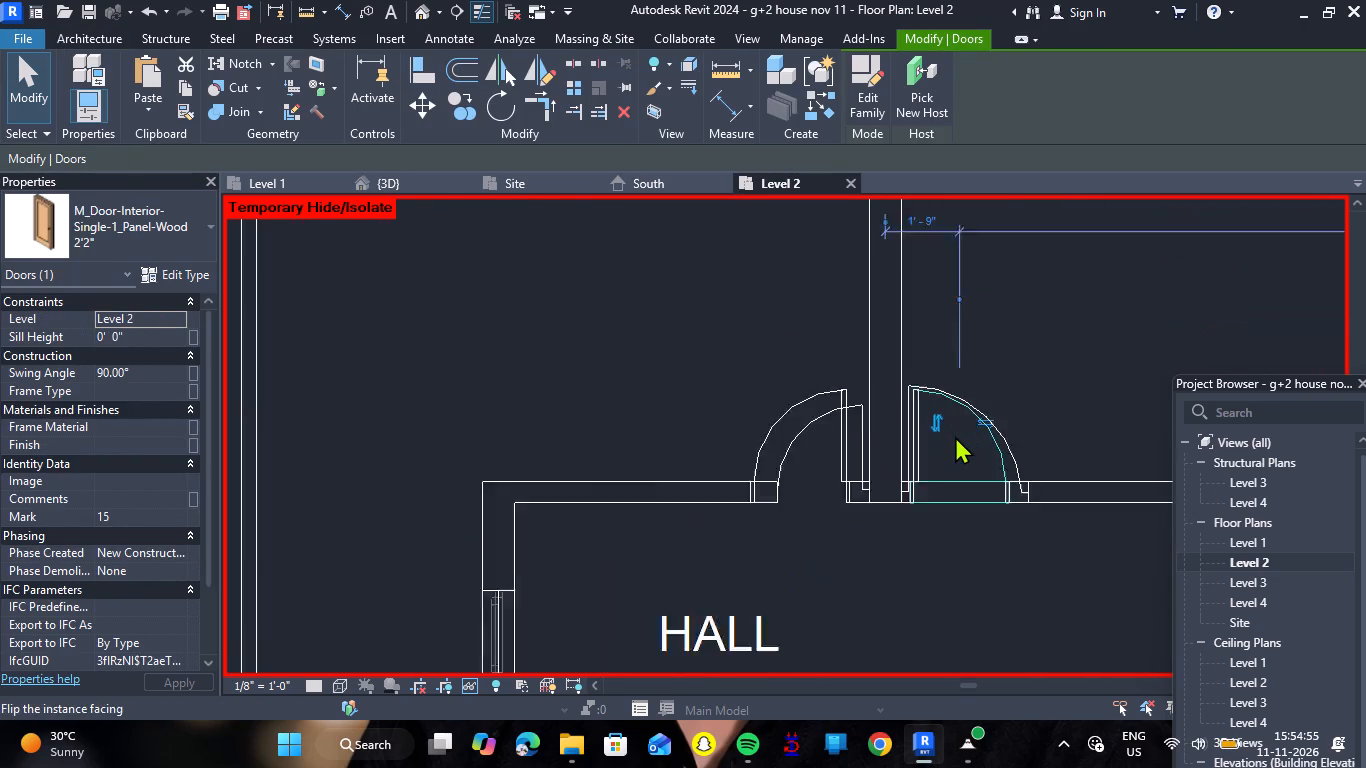
pyautogui.scroll(3, 955, 436)
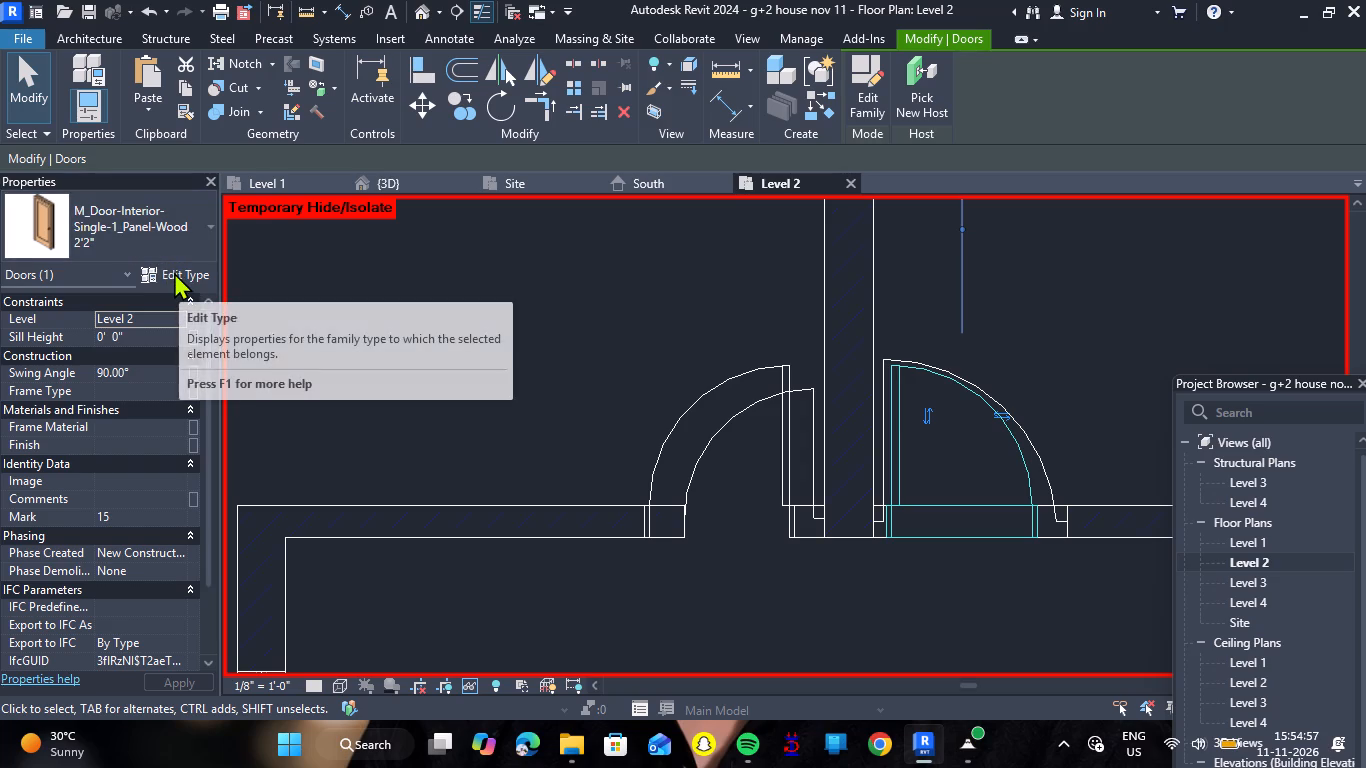
# Inspect the north bedroom door's type properties and measure the door width against the plan opening.
pyautogui.click(174, 272)
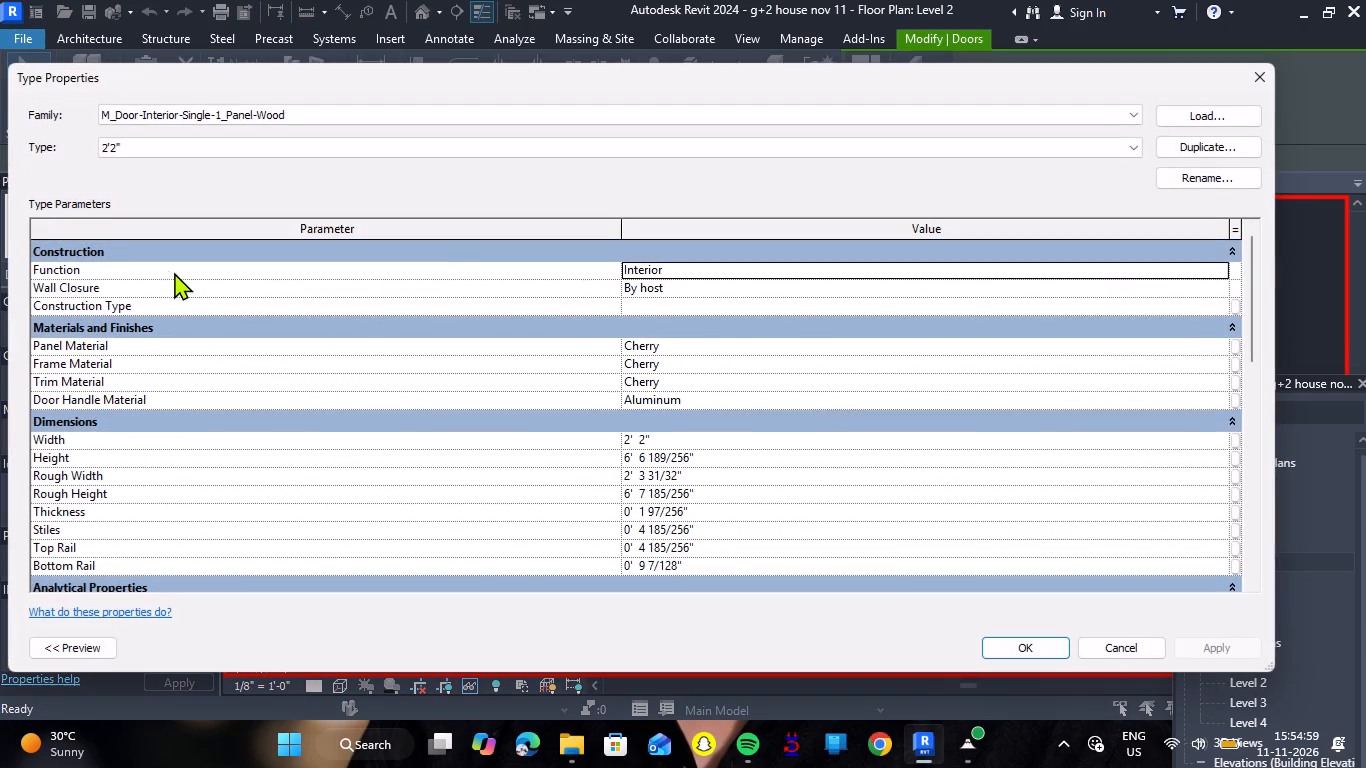
pyautogui.click(1269, 70)
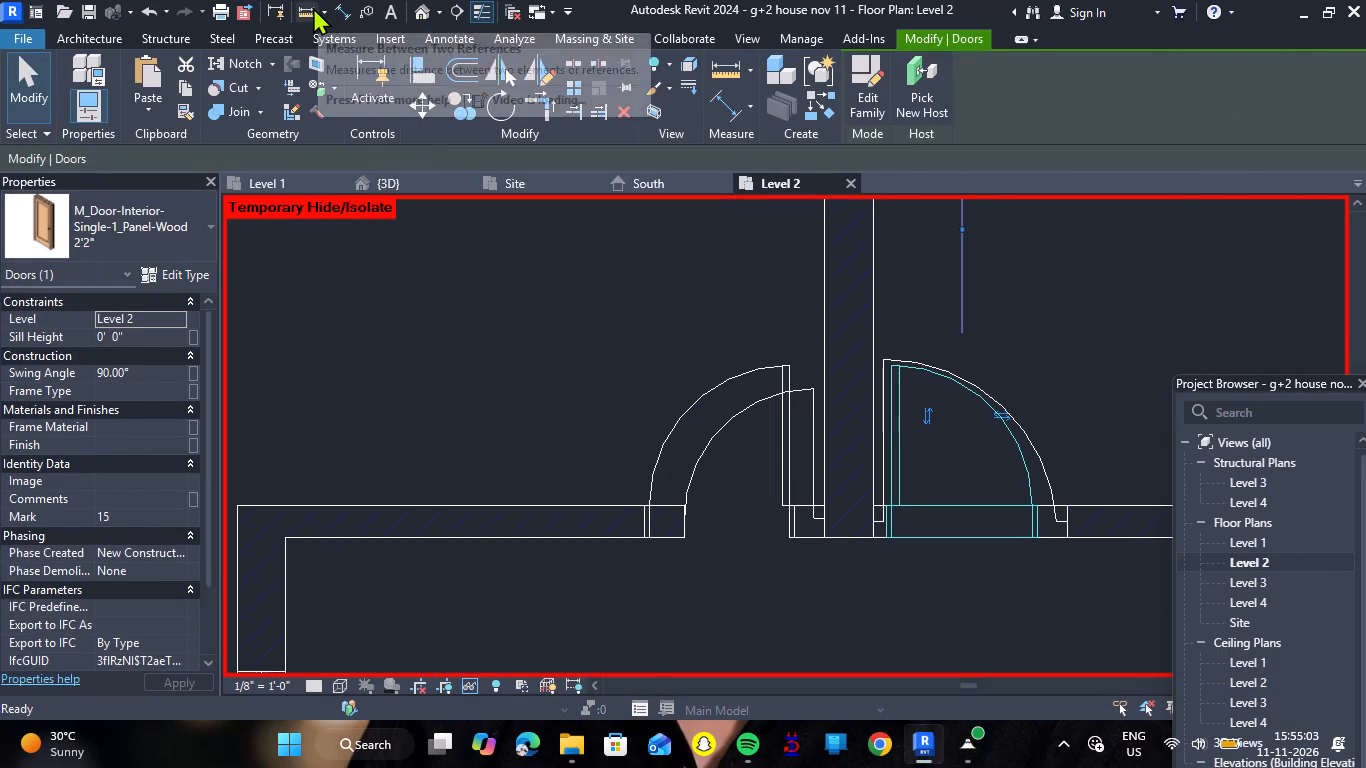
pyautogui.click(313, 7)
pyautogui.scroll(6, 1076, 524)
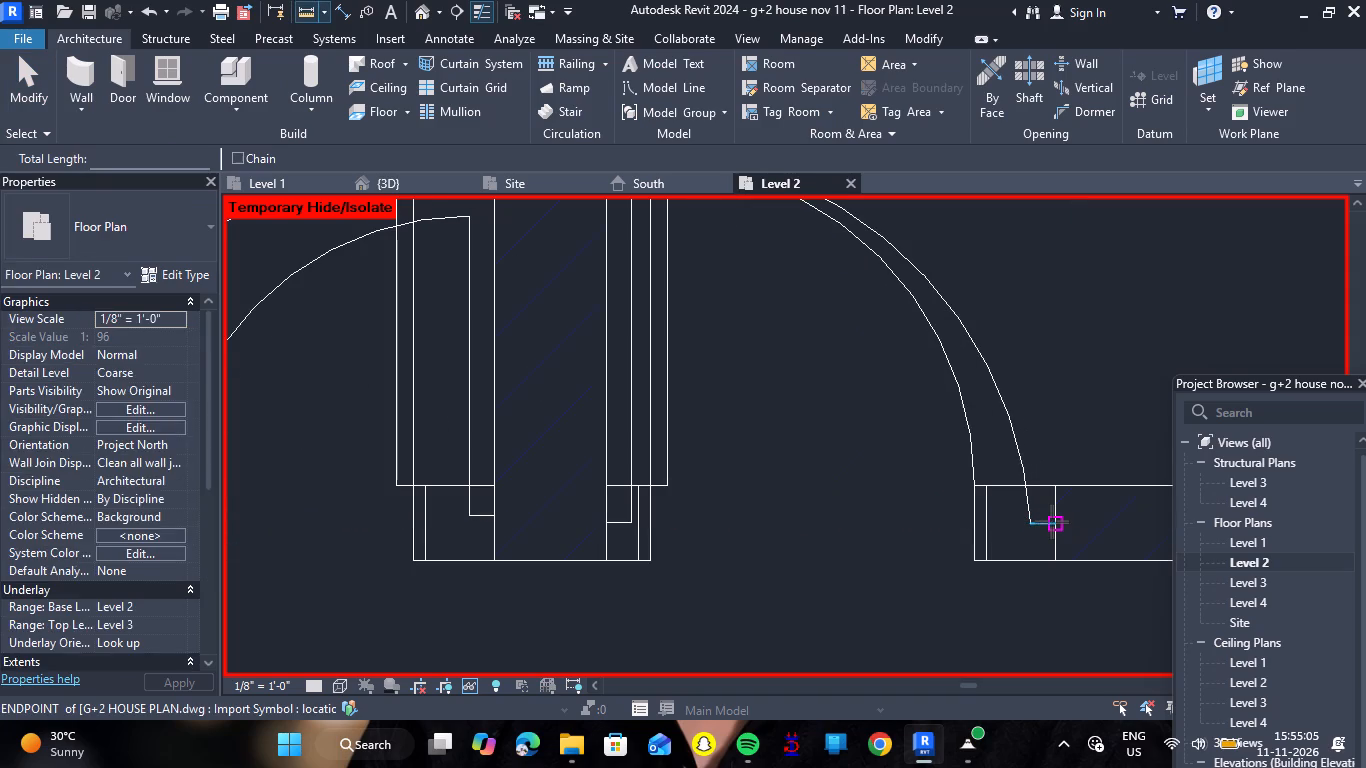
pyautogui.click(1052, 522)
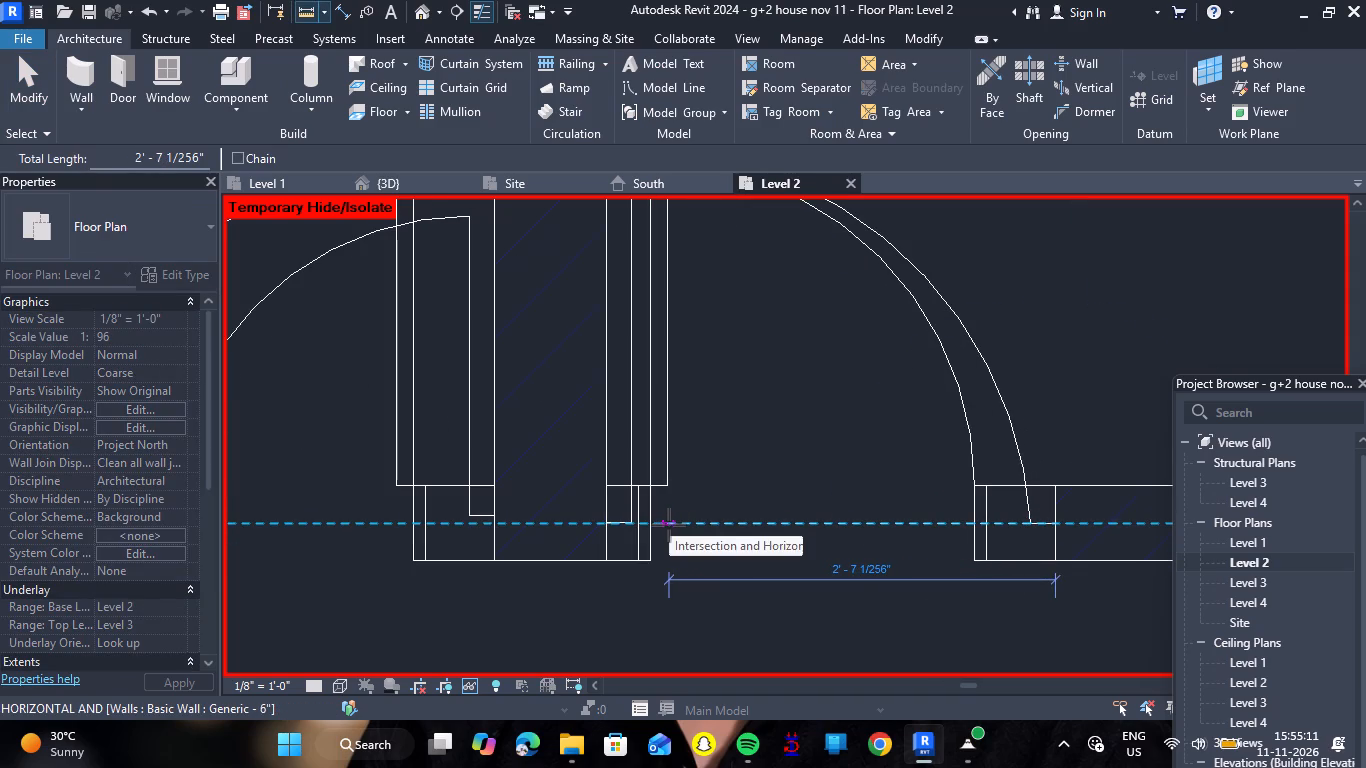
pyautogui.press('Escape')
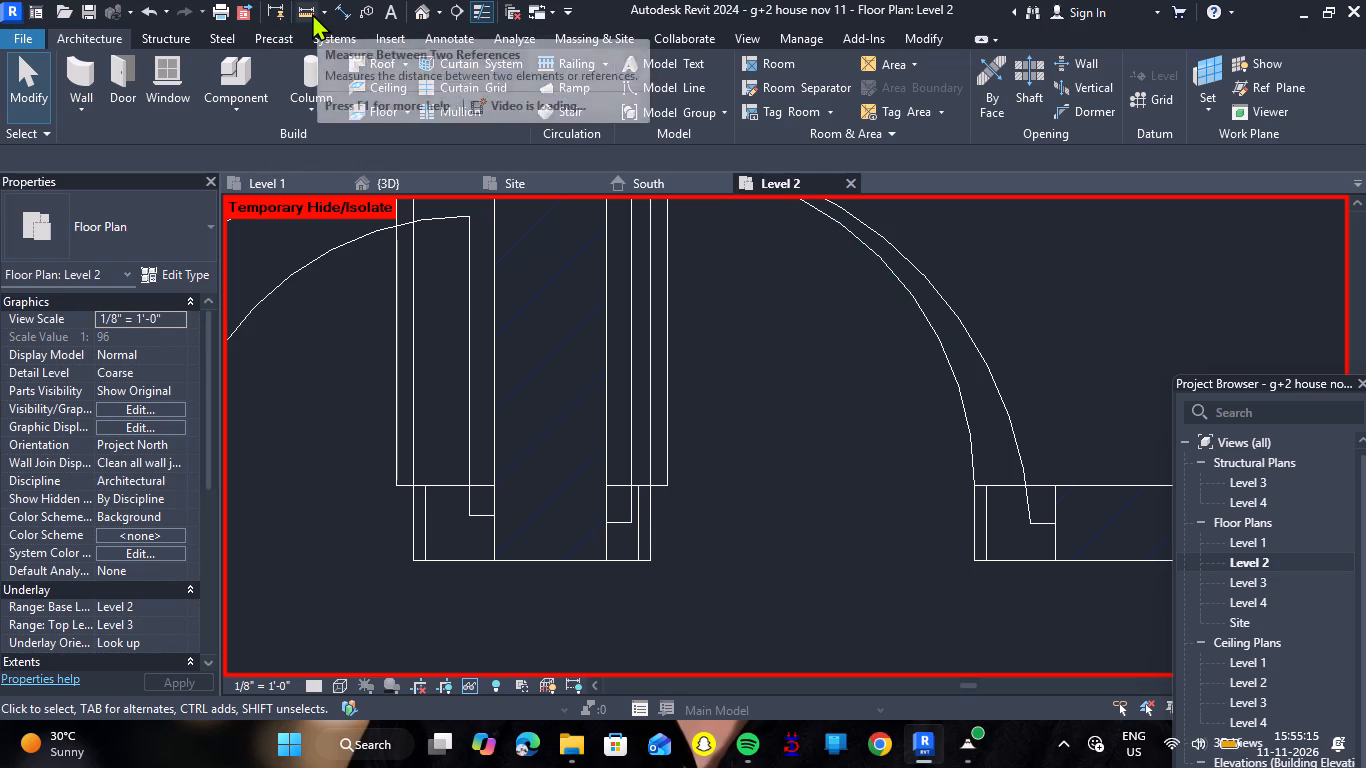
pyautogui.click(312, 13)
pyautogui.click(669, 484)
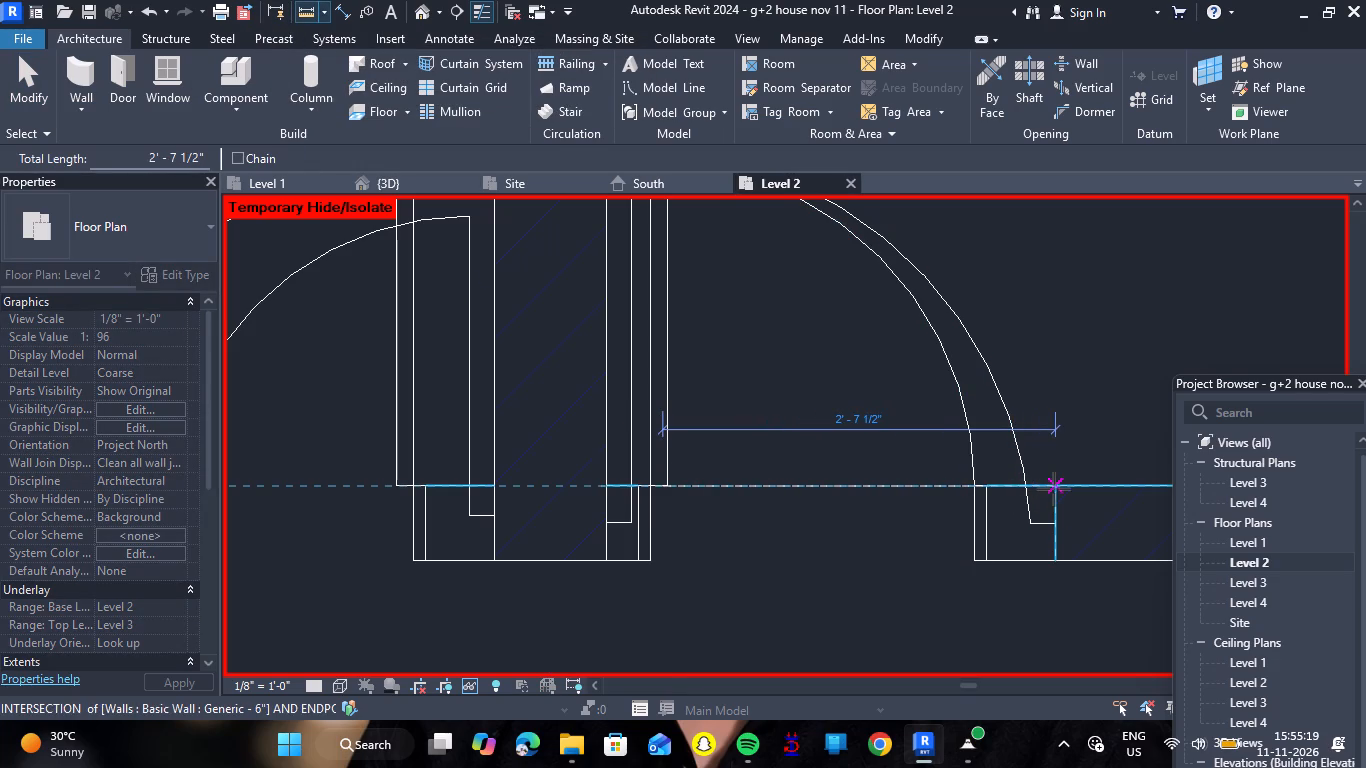
pyautogui.press('Escape')
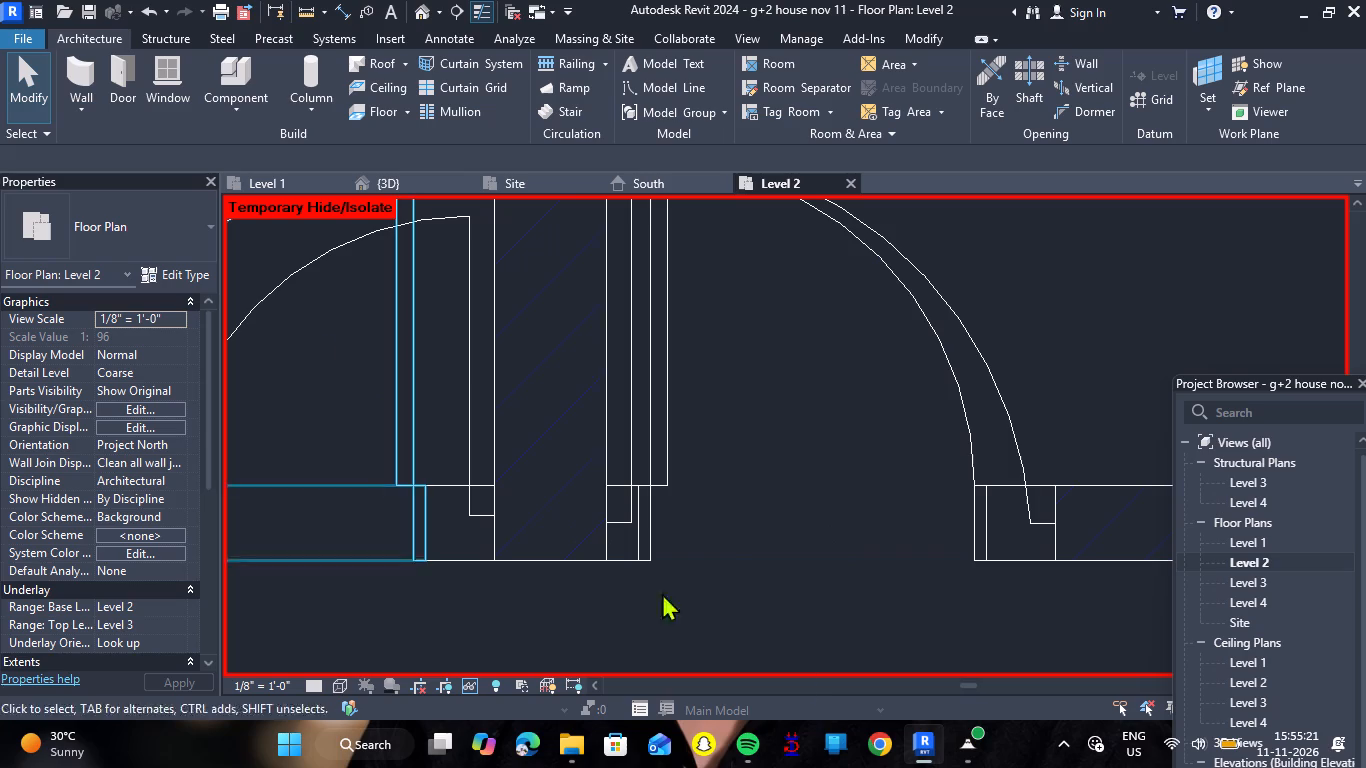
# Duplicate the north bedroom door's type as 2'6" and set its width to 2'6".
pyautogui.click(819, 568)
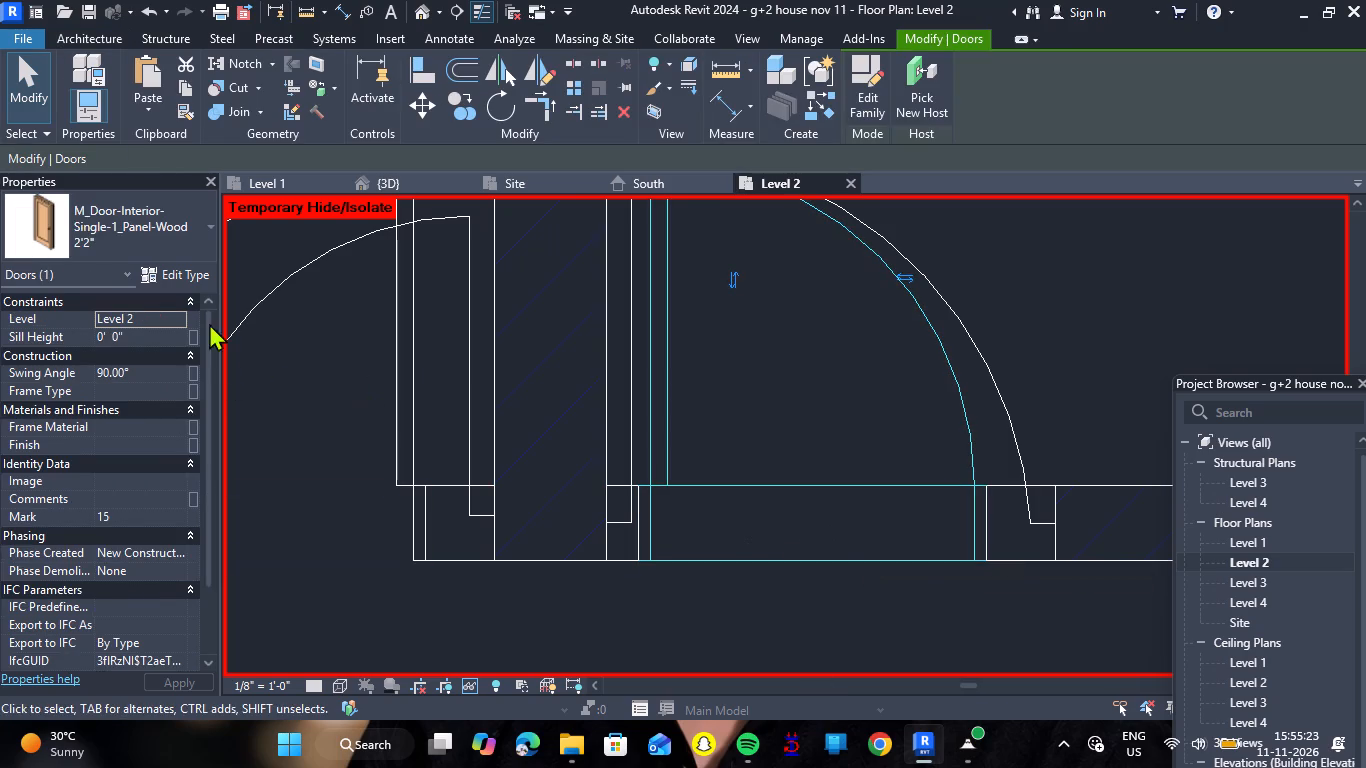
pyautogui.click(193, 273)
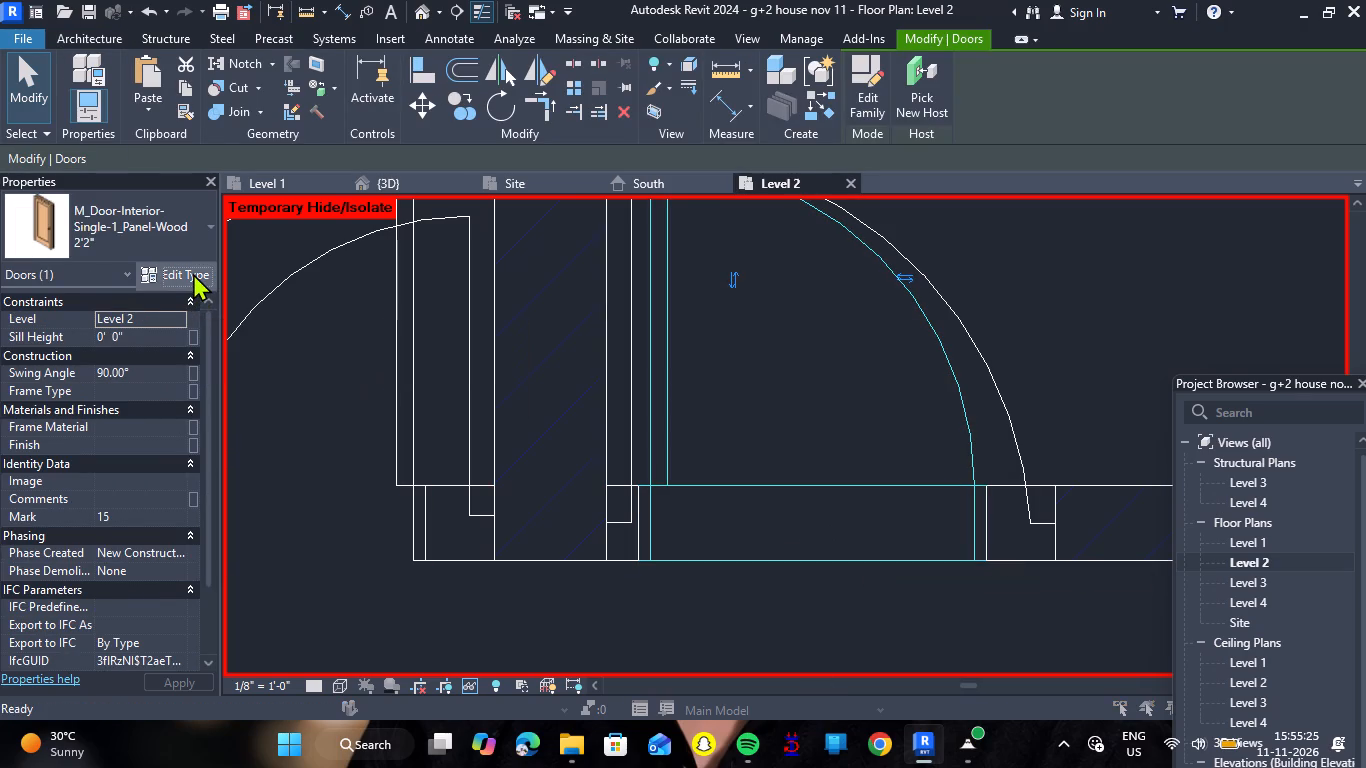
pyautogui.click(1227, 153)
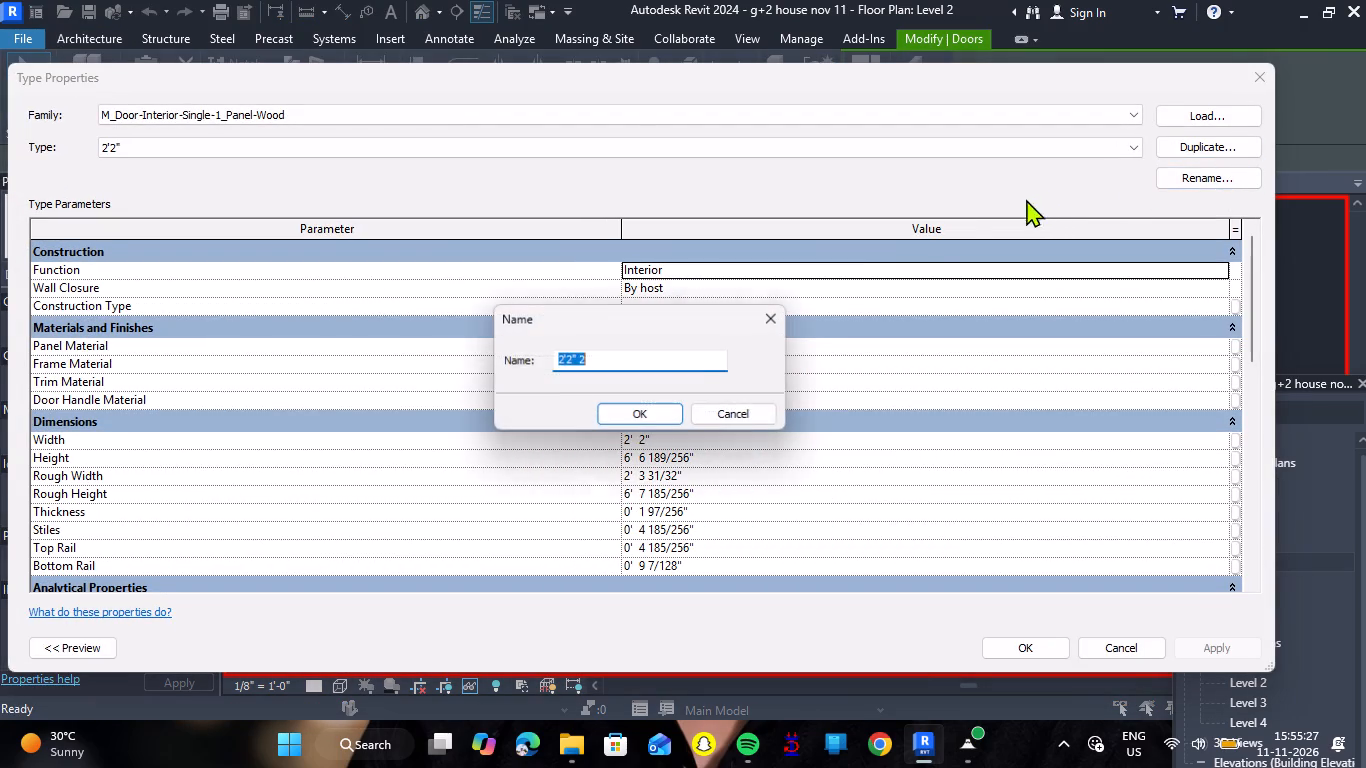
pyautogui.press('BackSpace')
pyautogui.write("2'")
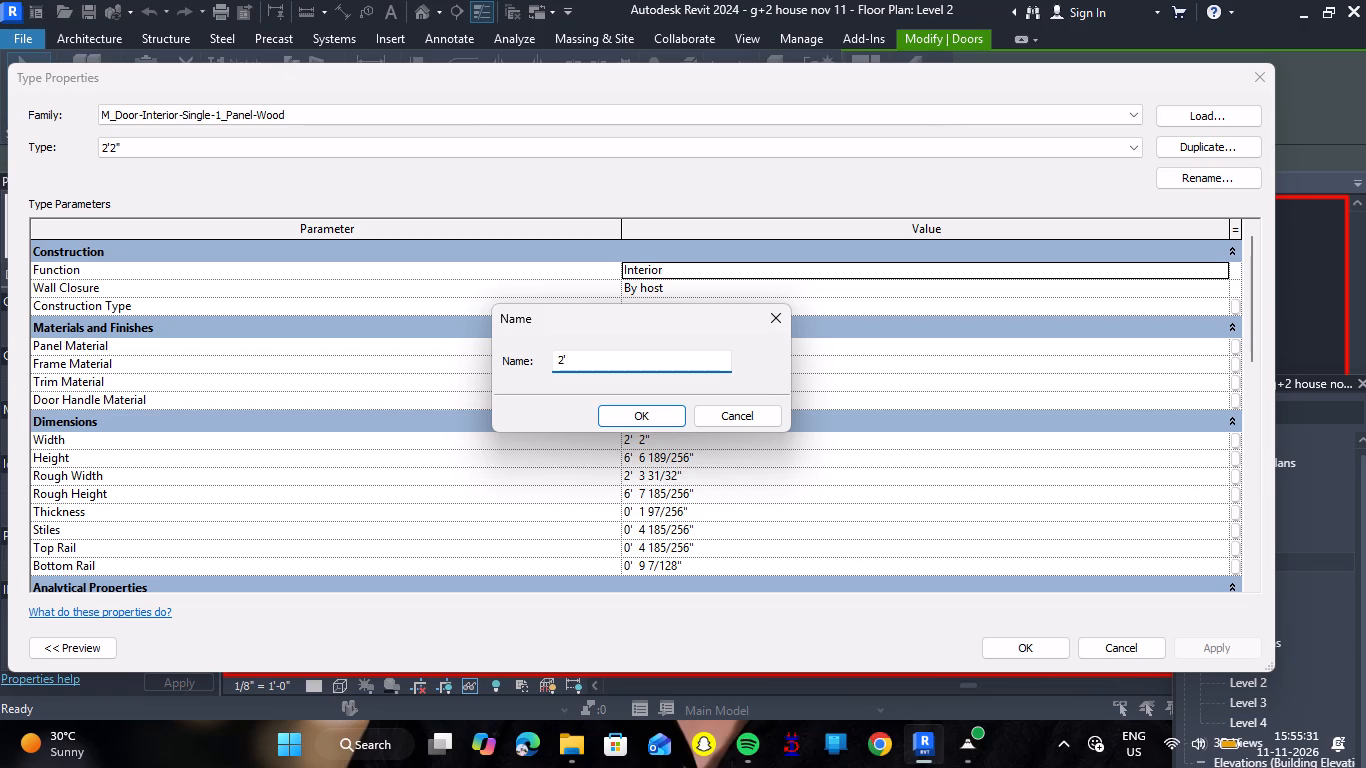
pyautogui.press('6')
pyautogui.hotkey('shift', '"')
pyautogui.press('Return')
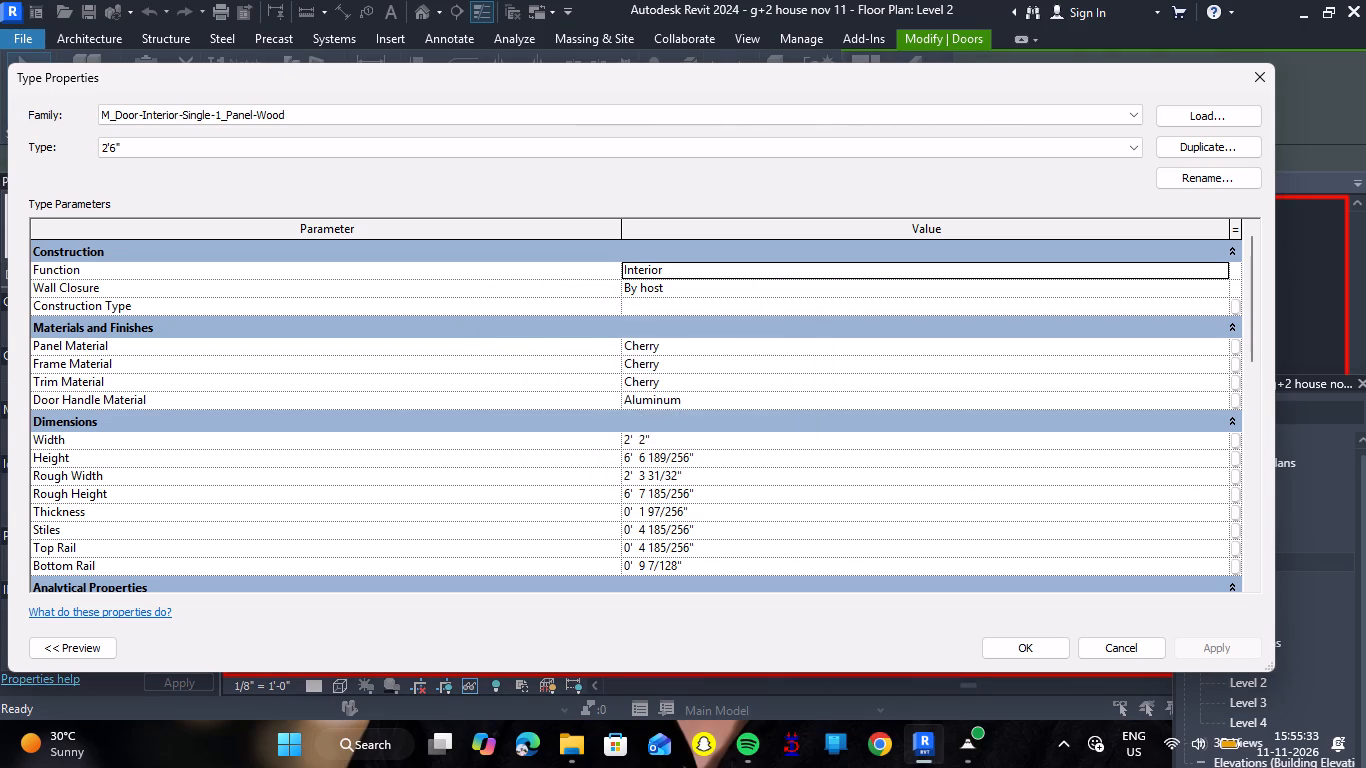
pyautogui.click(687, 442)
pyautogui.write('2\'6"')
pyautogui.press('Return')
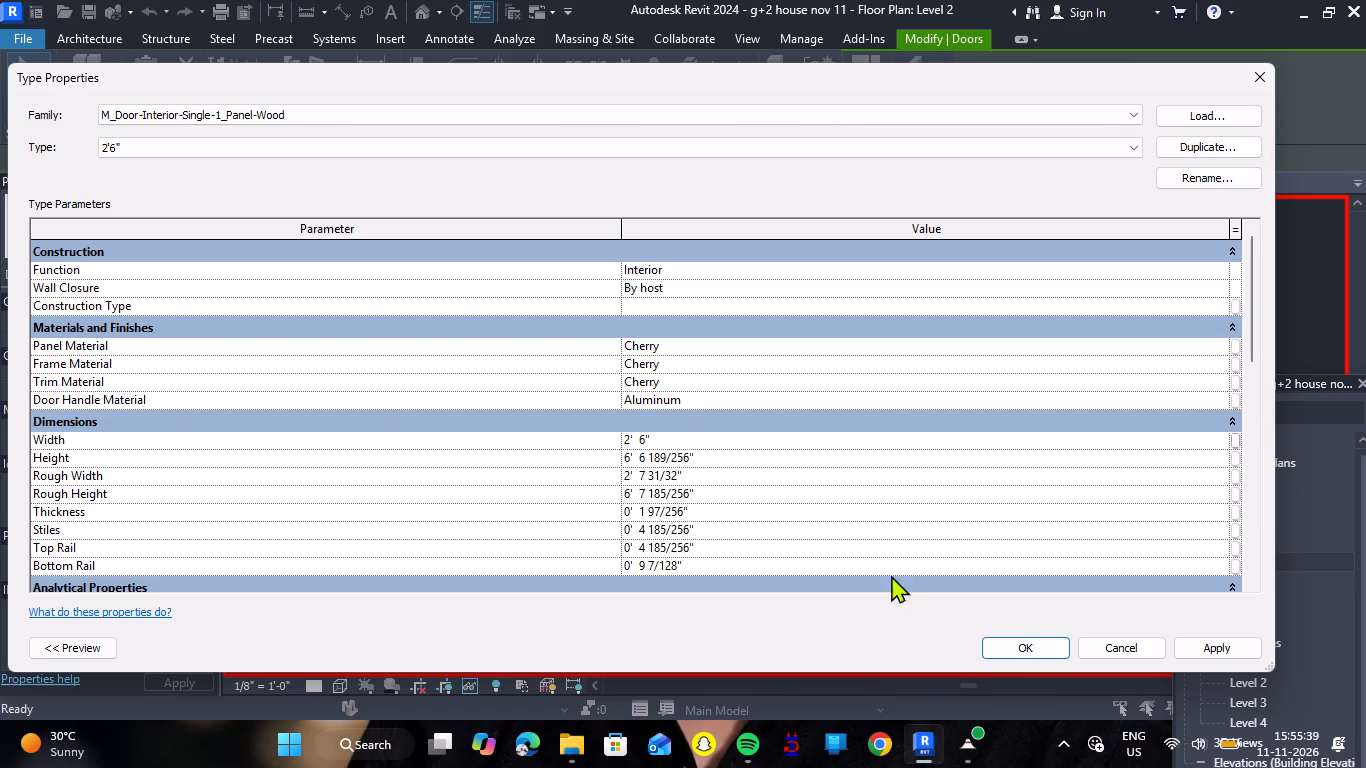
pyautogui.click(1023, 656)
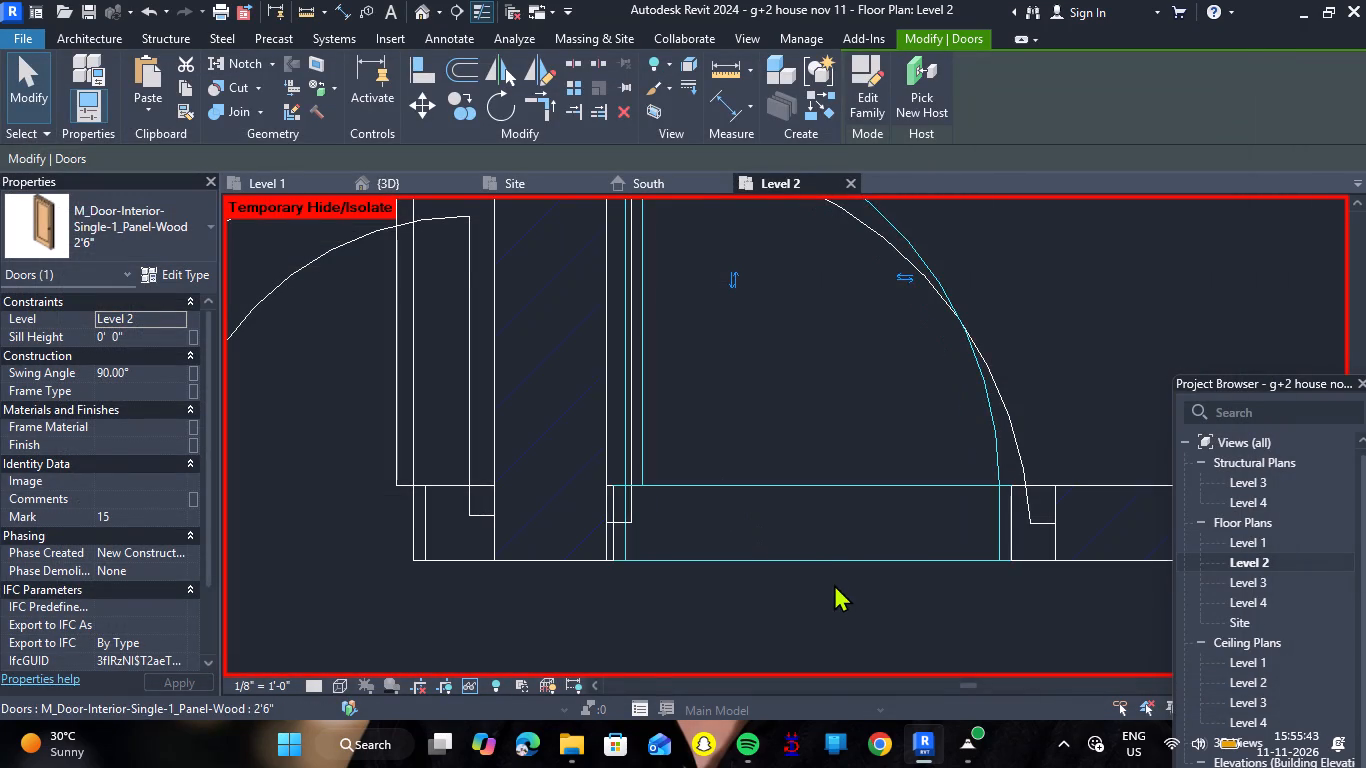
pyautogui.scroll(-1, 834, 584)
pyautogui.press('Escape')
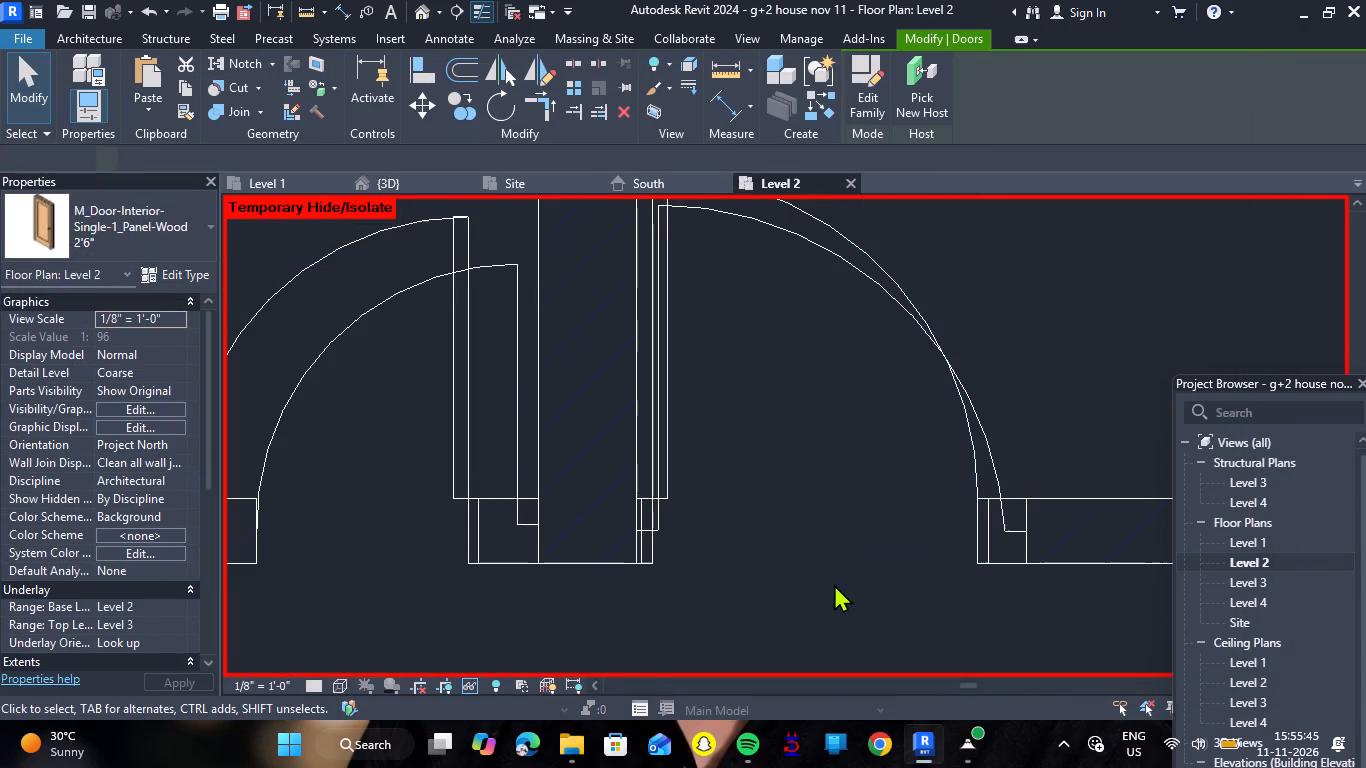
# Nudge the balcony door in the hall's north wall east until it is 1' 8" from the adjoining cross wall.
pyautogui.scroll(-4, 412, 518)
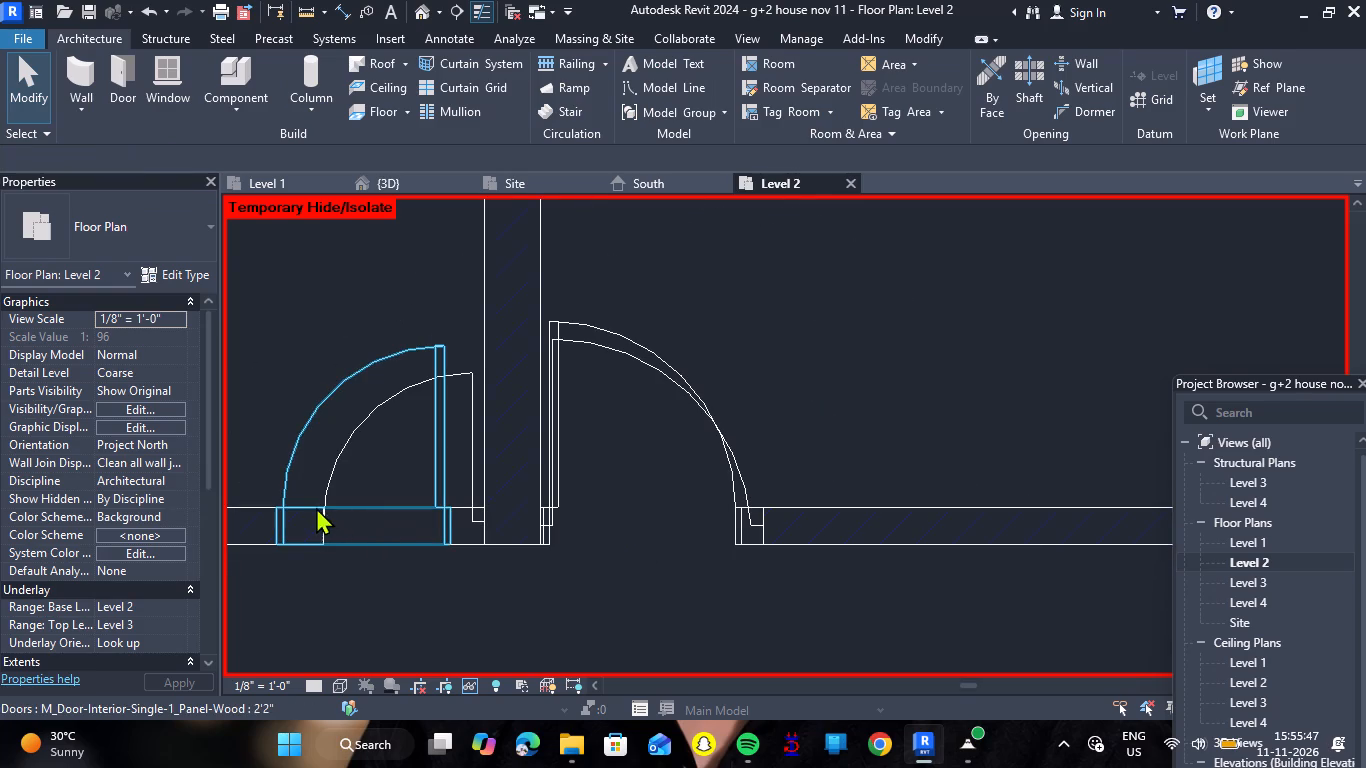
pyautogui.click(369, 514)
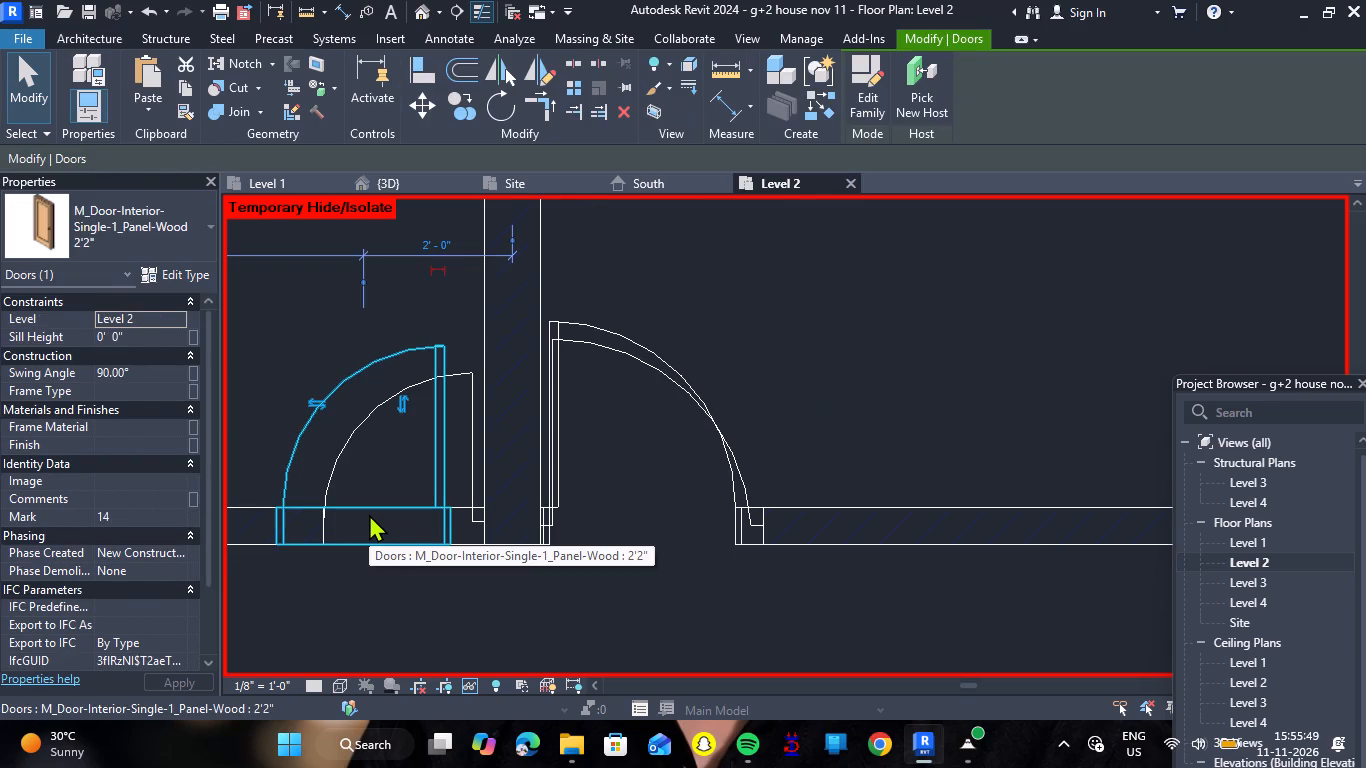
pyautogui.scroll(1, 369, 514)
pyautogui.press('Right')
pyautogui.press('Right')
pyautogui.press('Right')
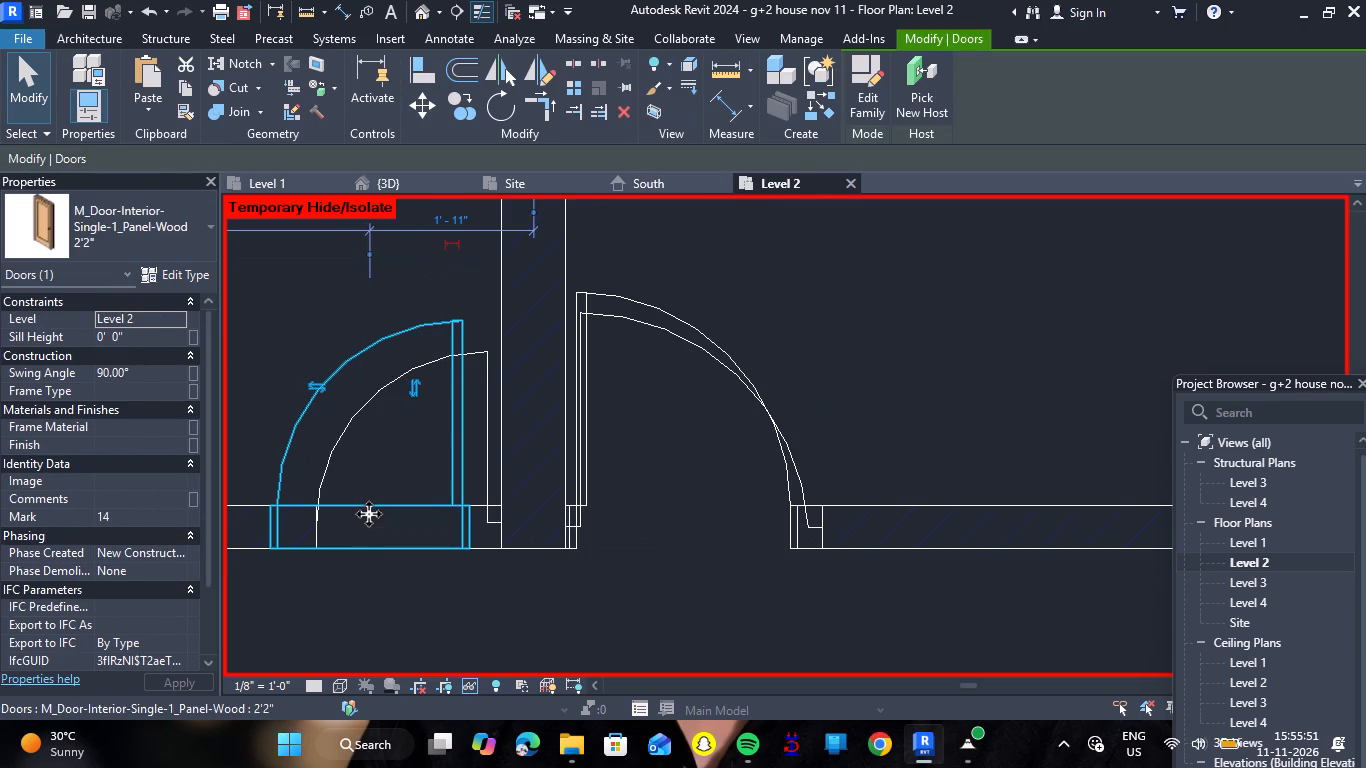
pyautogui.press('Right')
pyautogui.press('Right')
pyautogui.press('Right')
pyautogui.press('Right')
pyautogui.press('Right')
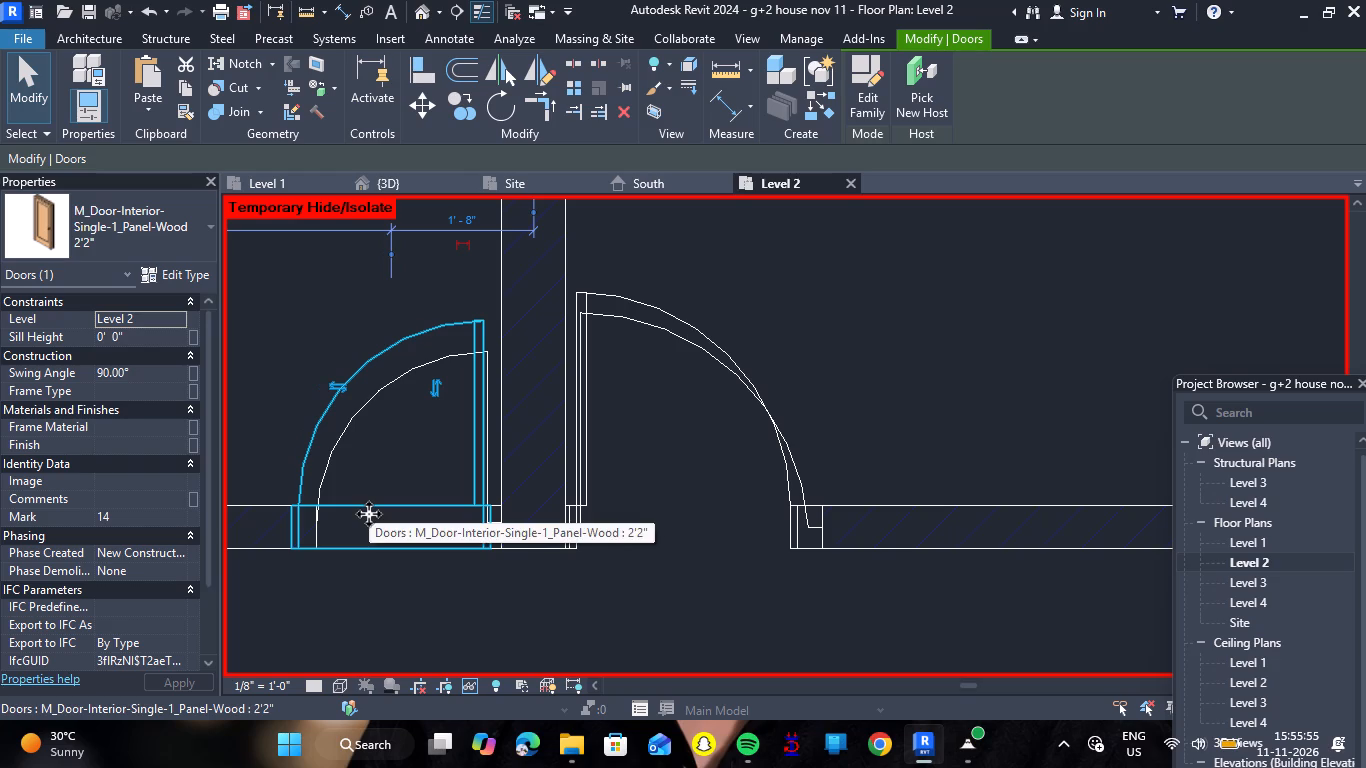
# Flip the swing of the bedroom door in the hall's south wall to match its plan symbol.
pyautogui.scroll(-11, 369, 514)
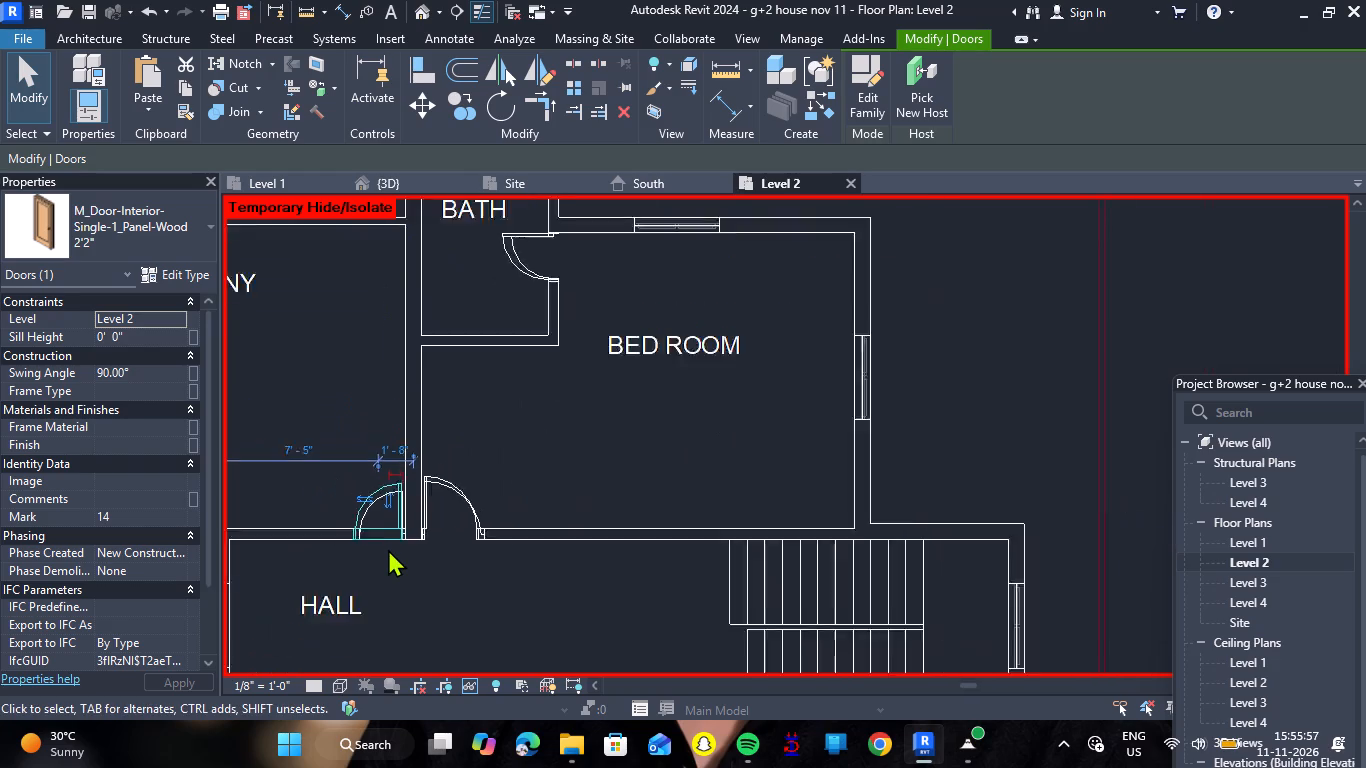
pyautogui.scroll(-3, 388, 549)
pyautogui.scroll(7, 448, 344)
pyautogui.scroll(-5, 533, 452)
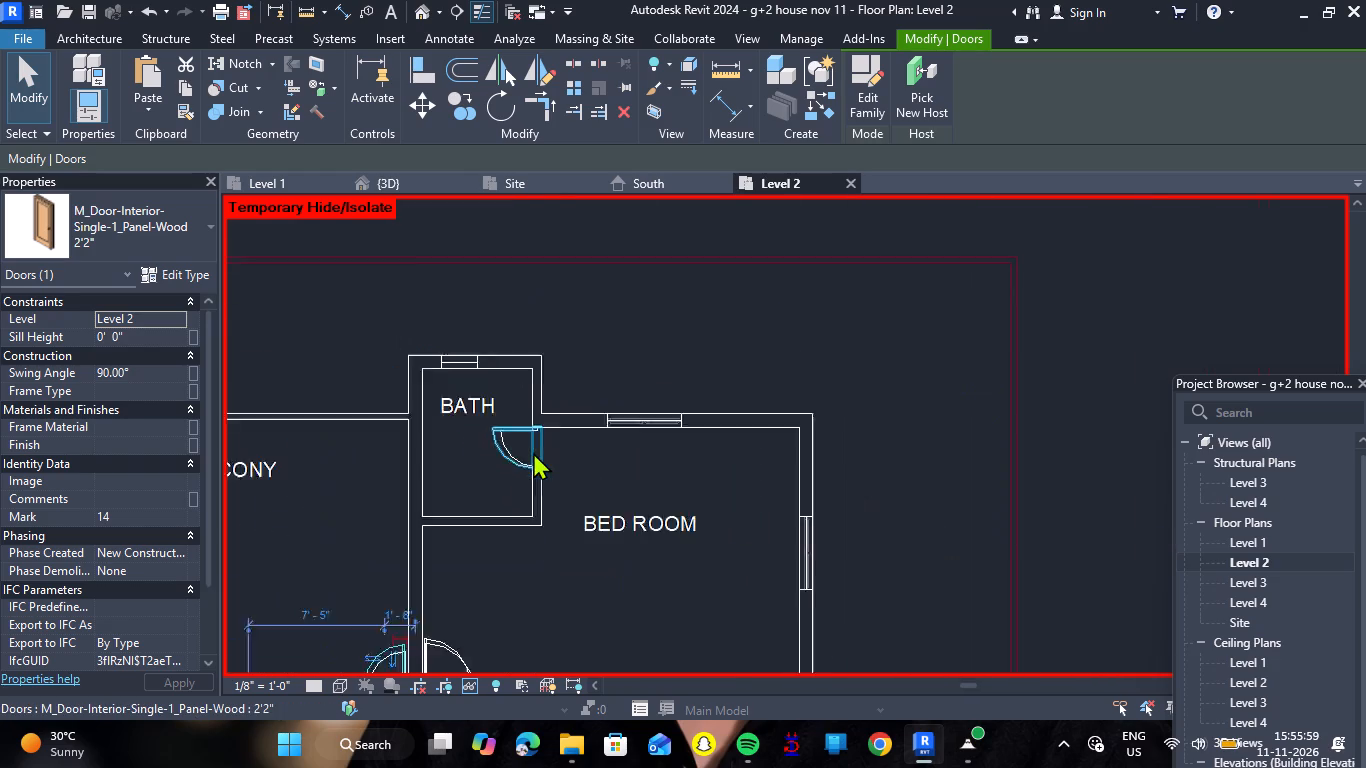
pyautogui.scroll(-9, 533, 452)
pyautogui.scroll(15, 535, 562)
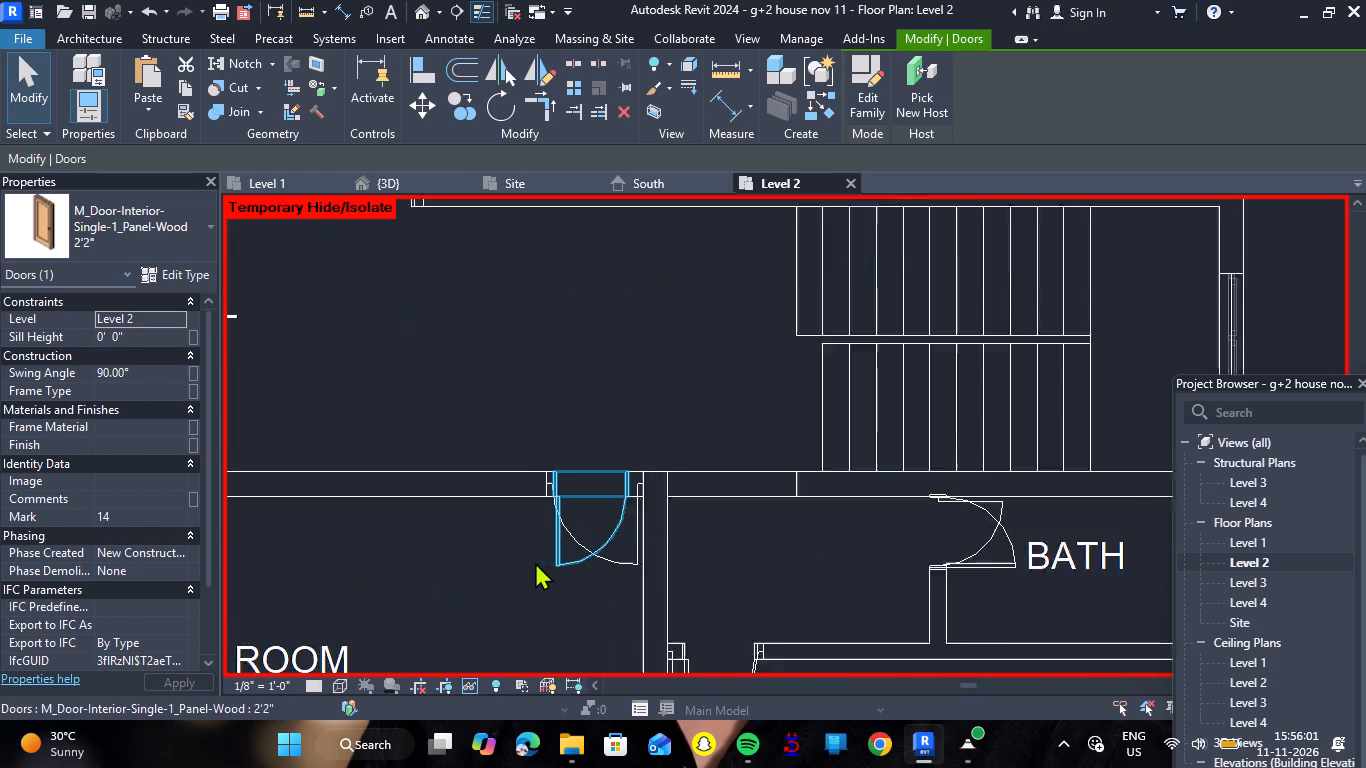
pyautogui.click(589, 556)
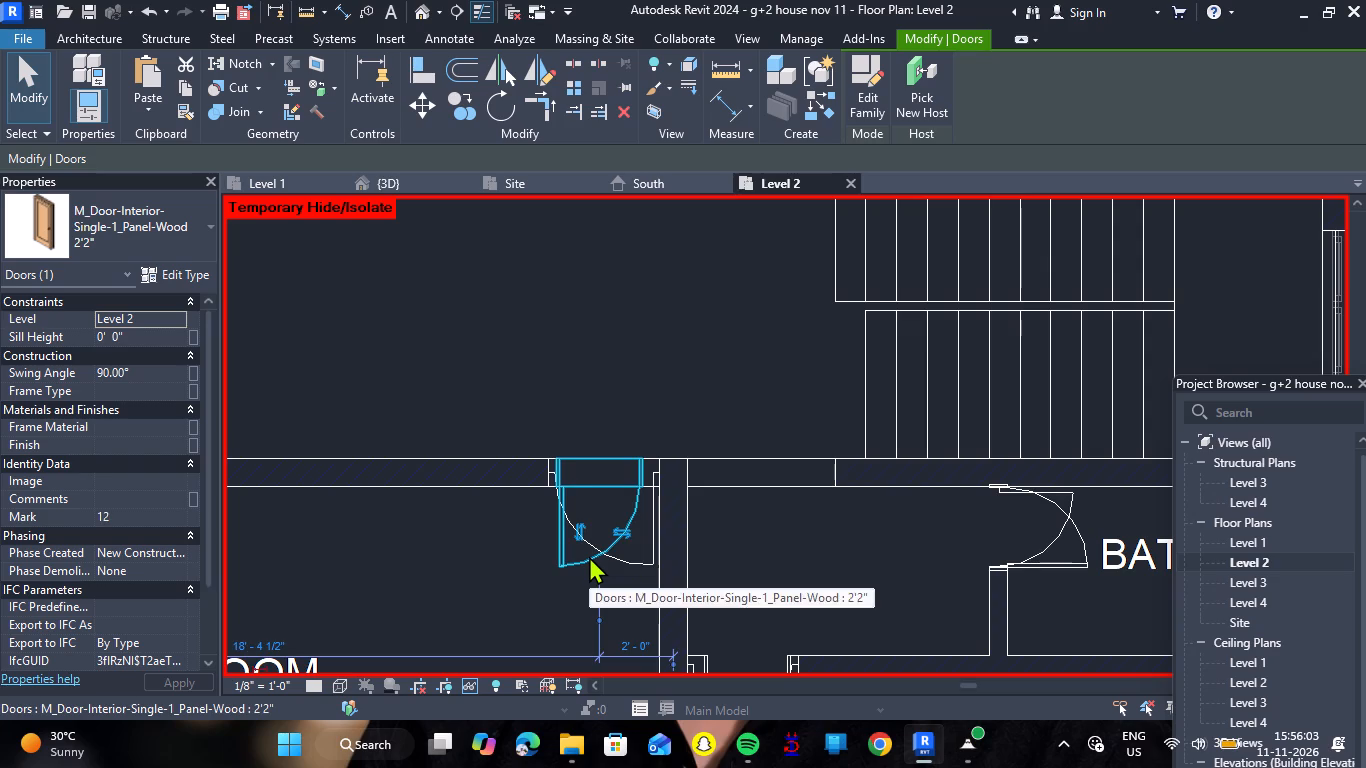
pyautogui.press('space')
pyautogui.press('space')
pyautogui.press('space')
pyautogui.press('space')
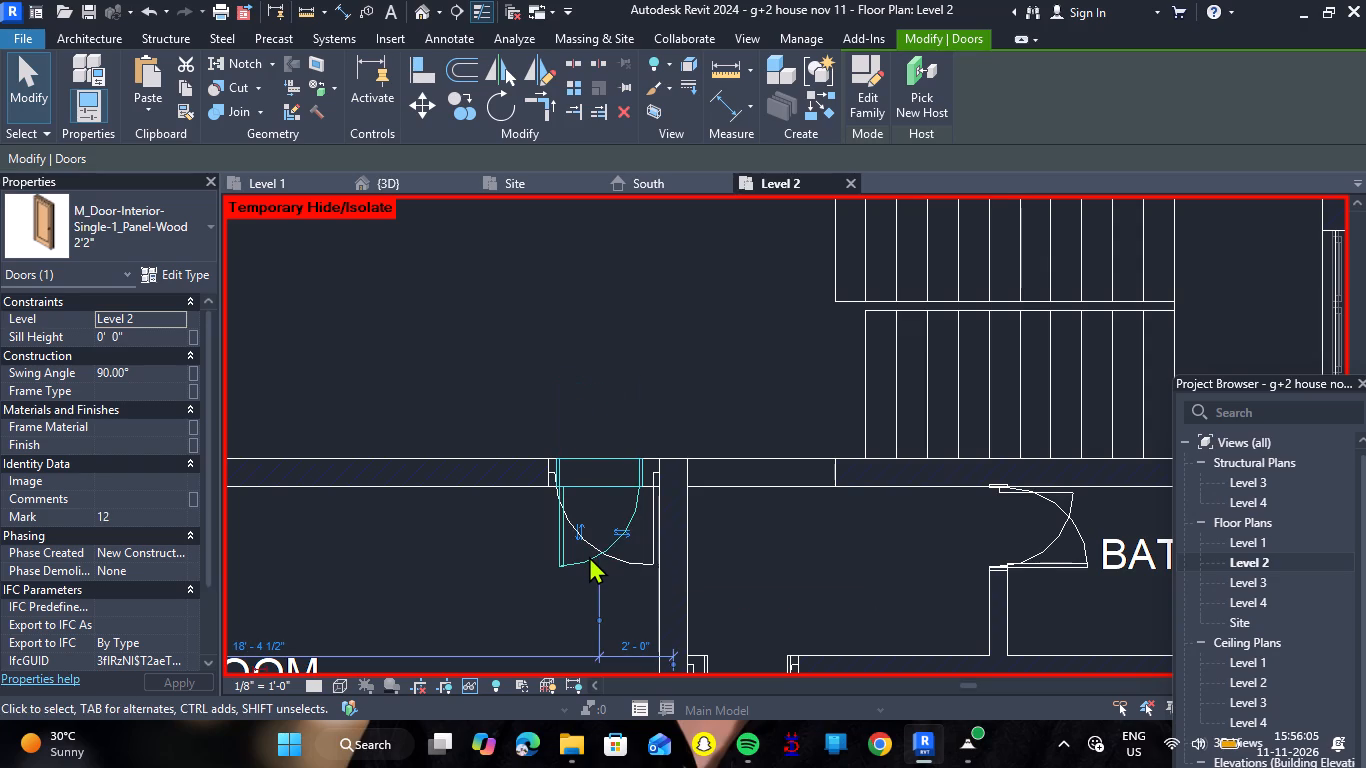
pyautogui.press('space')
# Delete the 2'2" bedroom door in the hall's south wall.
pyautogui.click(625, 484)
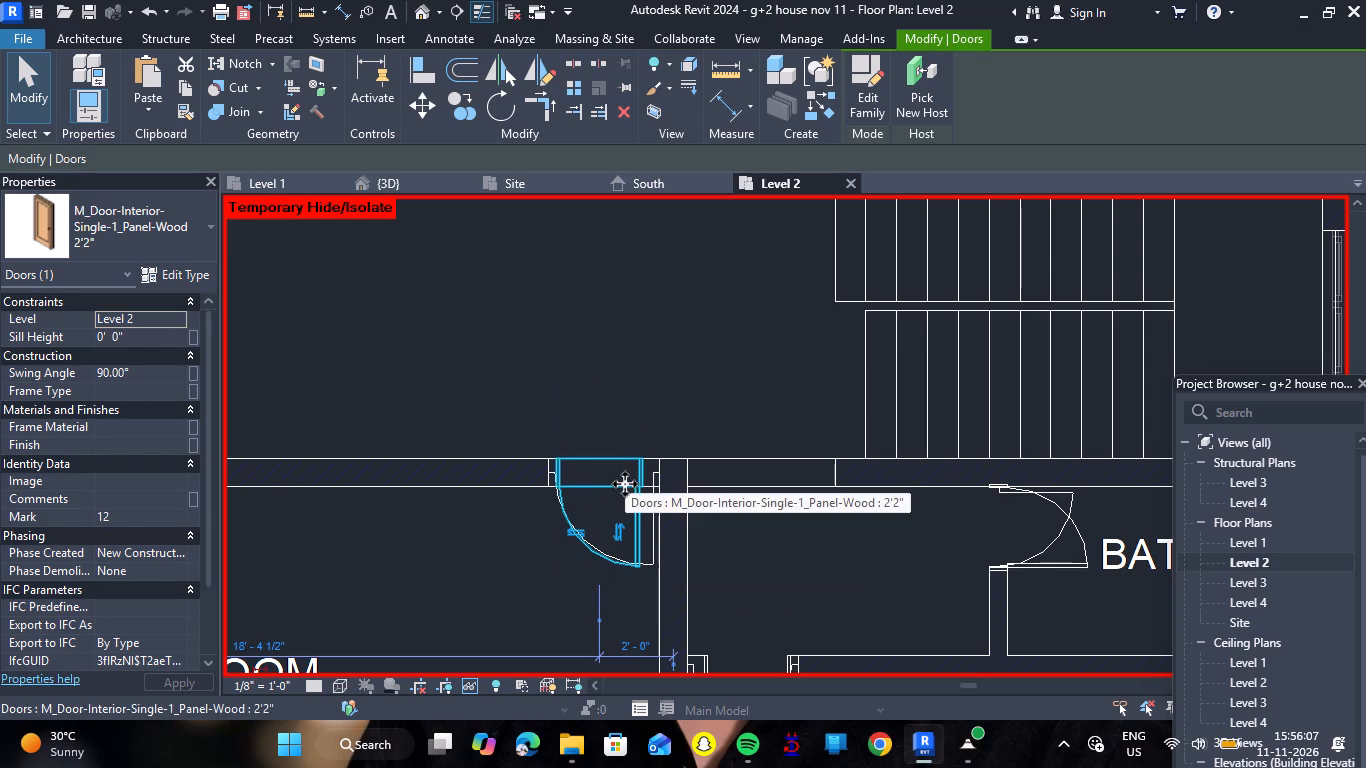
pyautogui.press('Delete')
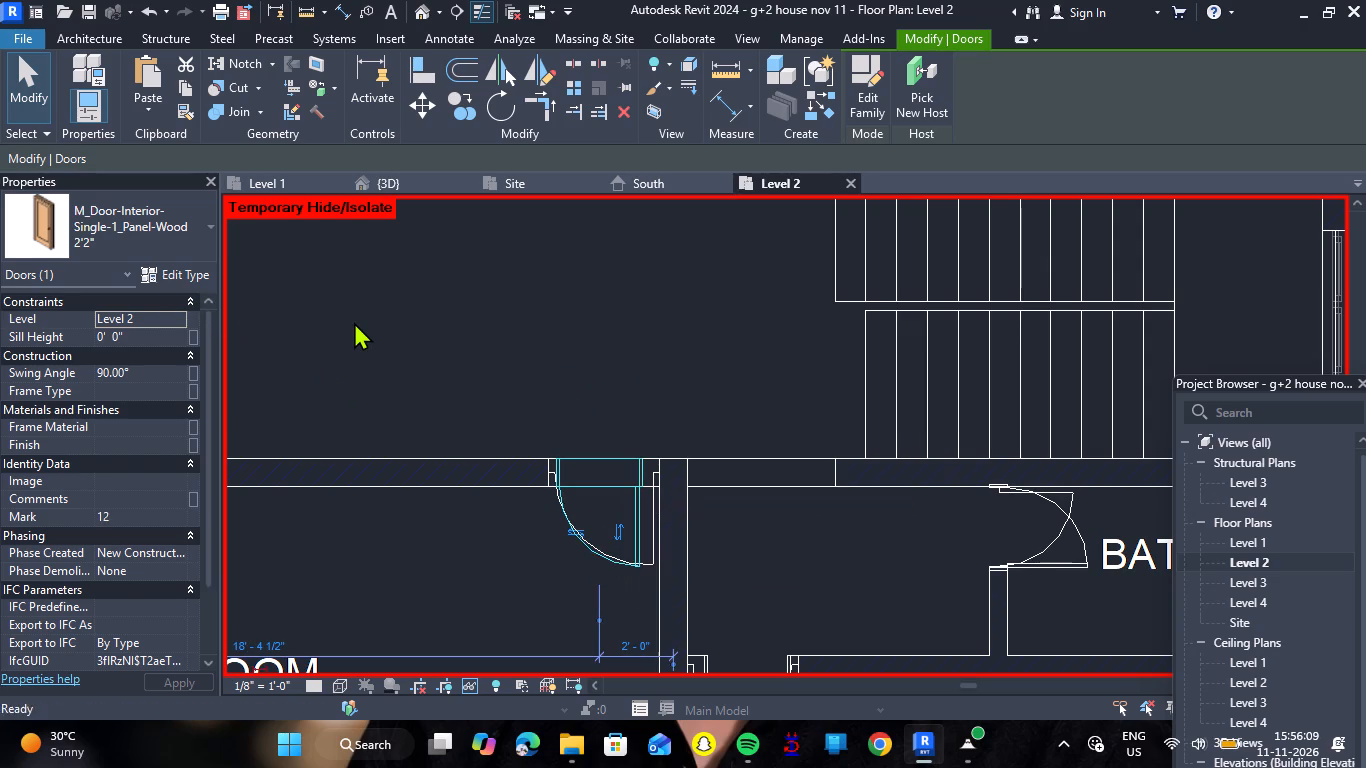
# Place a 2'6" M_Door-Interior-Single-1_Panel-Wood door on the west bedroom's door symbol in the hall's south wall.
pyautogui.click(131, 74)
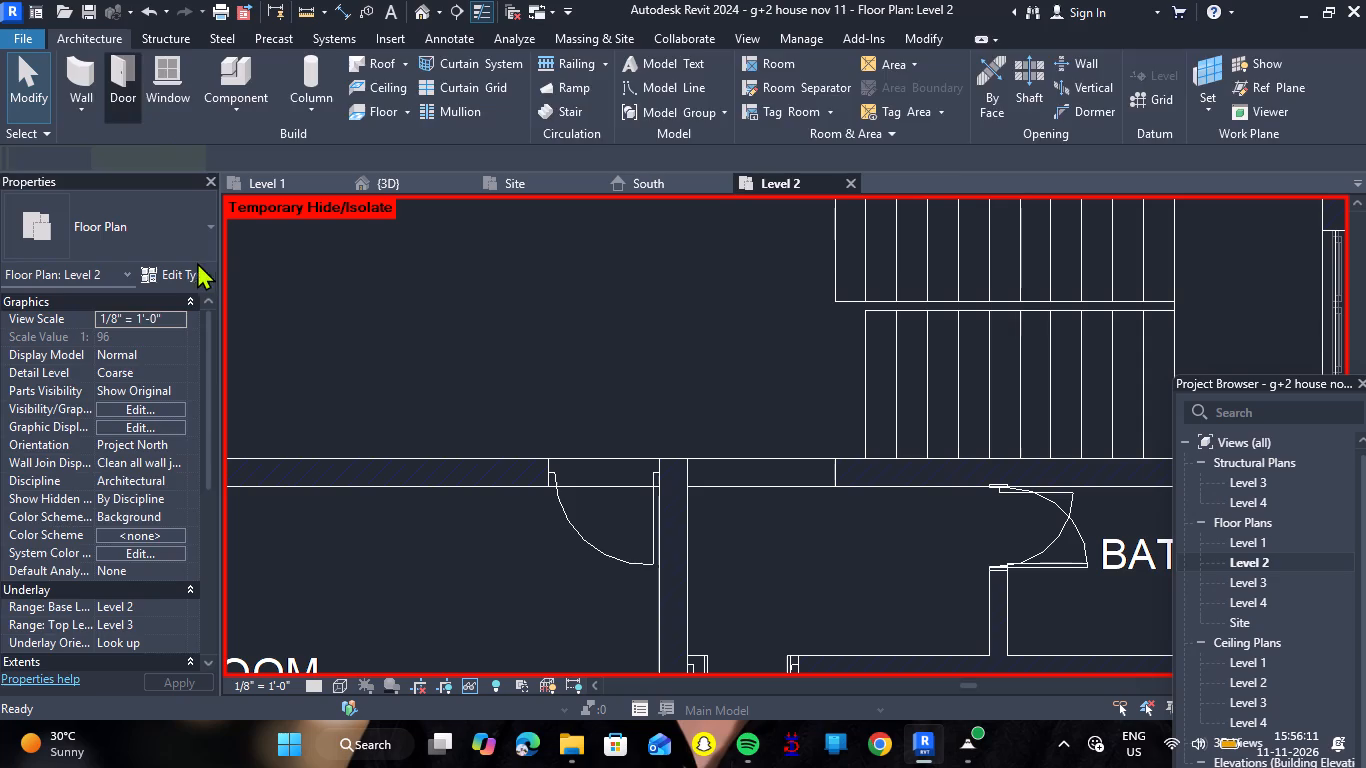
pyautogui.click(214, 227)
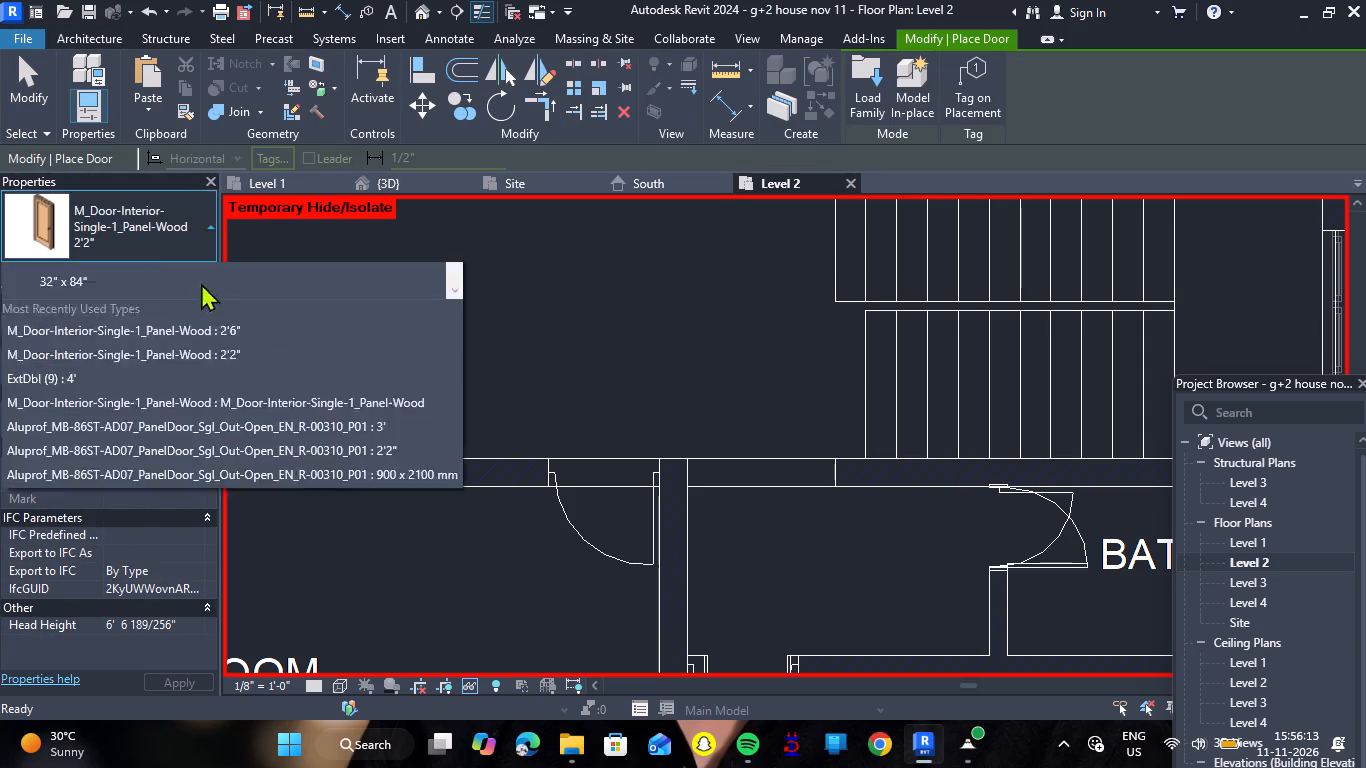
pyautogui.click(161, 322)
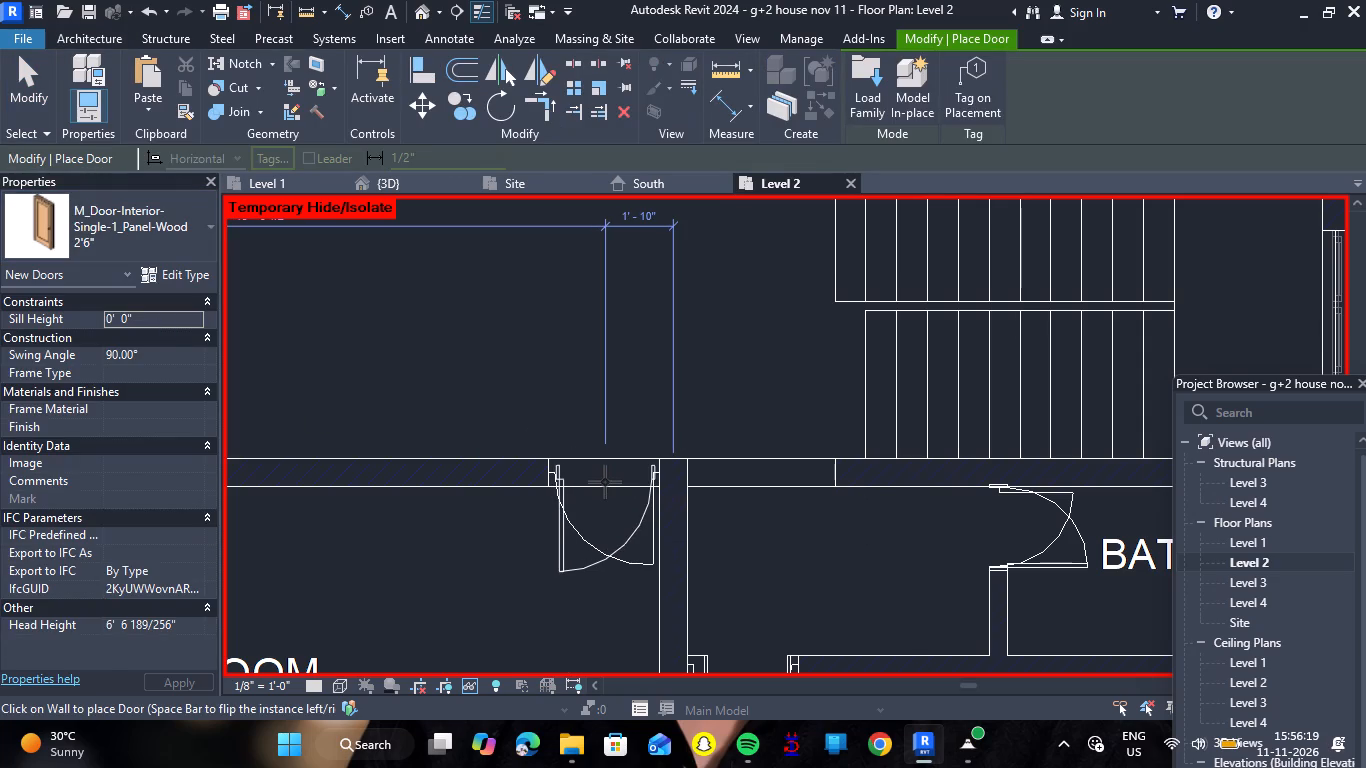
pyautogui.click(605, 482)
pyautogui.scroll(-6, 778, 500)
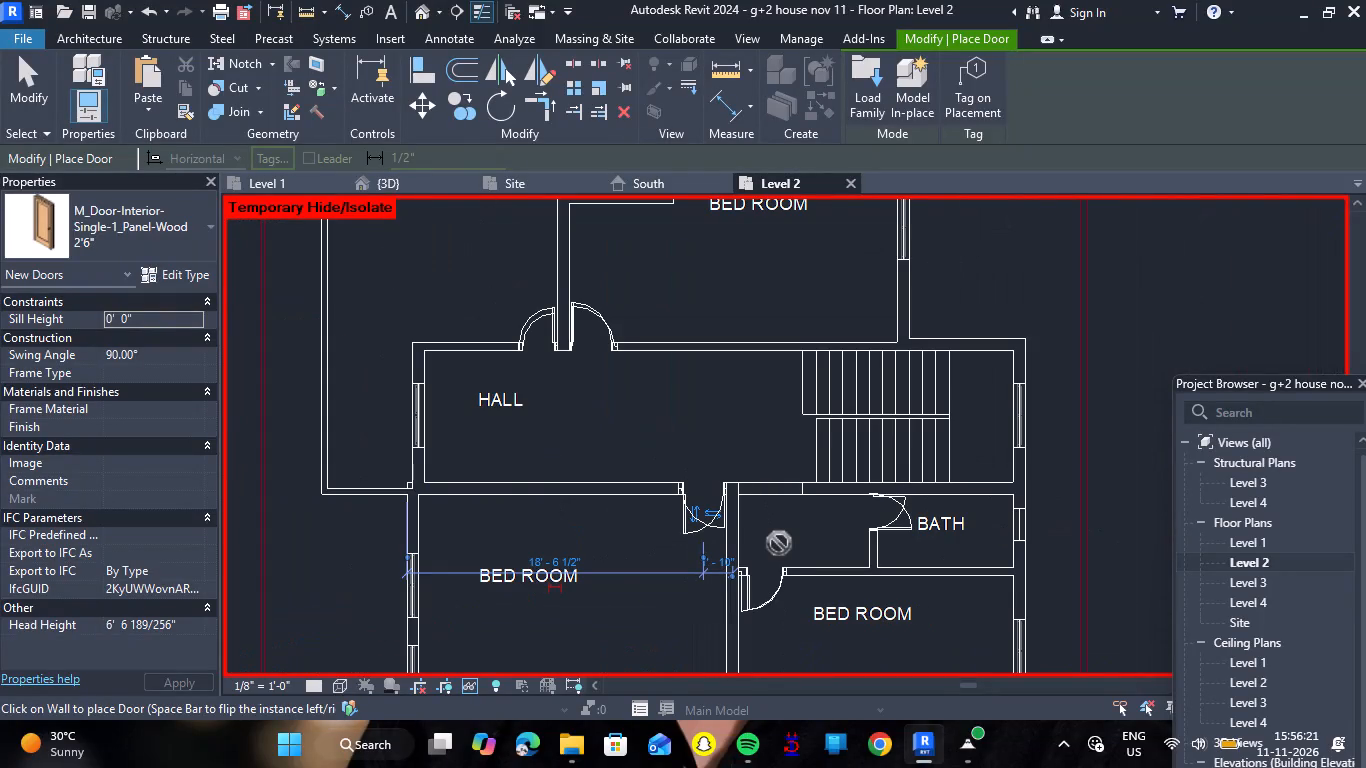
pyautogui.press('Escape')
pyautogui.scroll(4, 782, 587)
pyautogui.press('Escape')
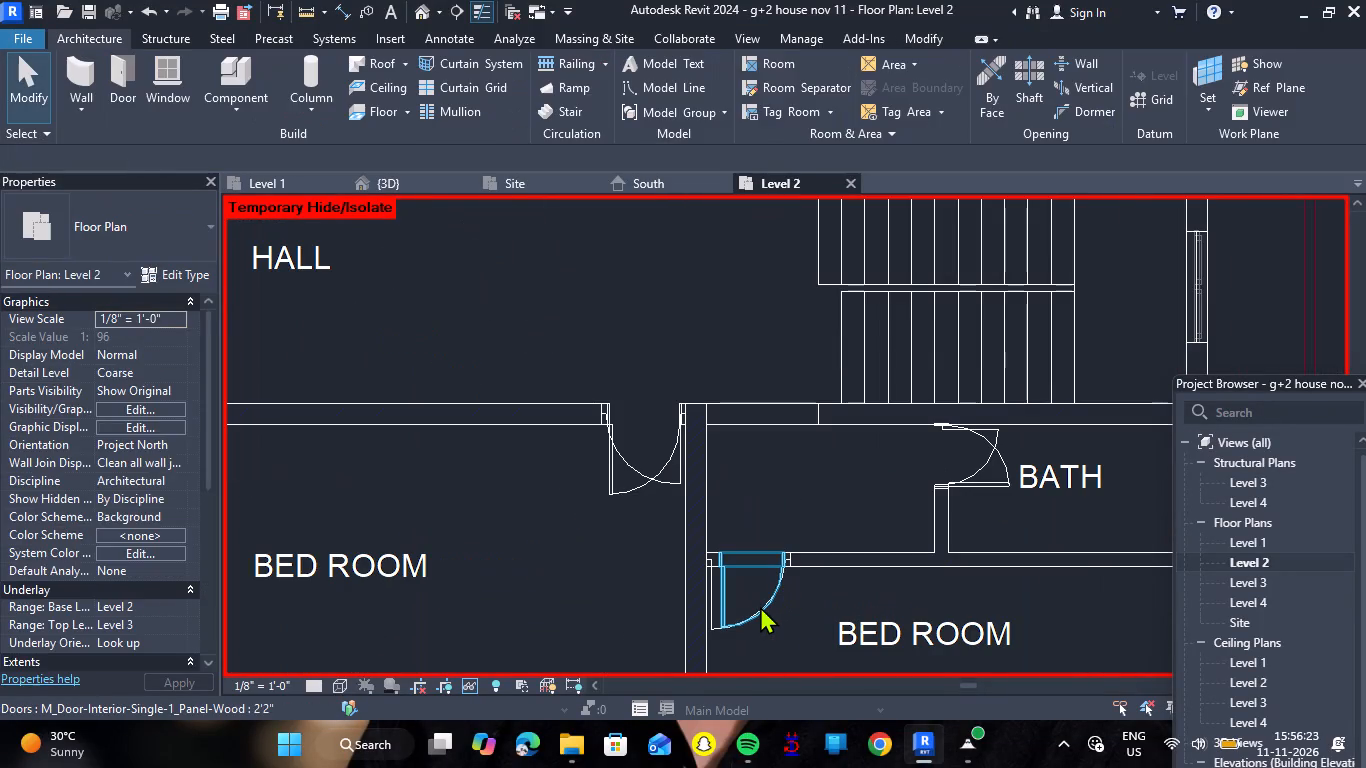
# Delete the 2'2" door in the north wall of the bedroom beside the bath.
pyautogui.click(760, 606)
pyautogui.press('Delete')
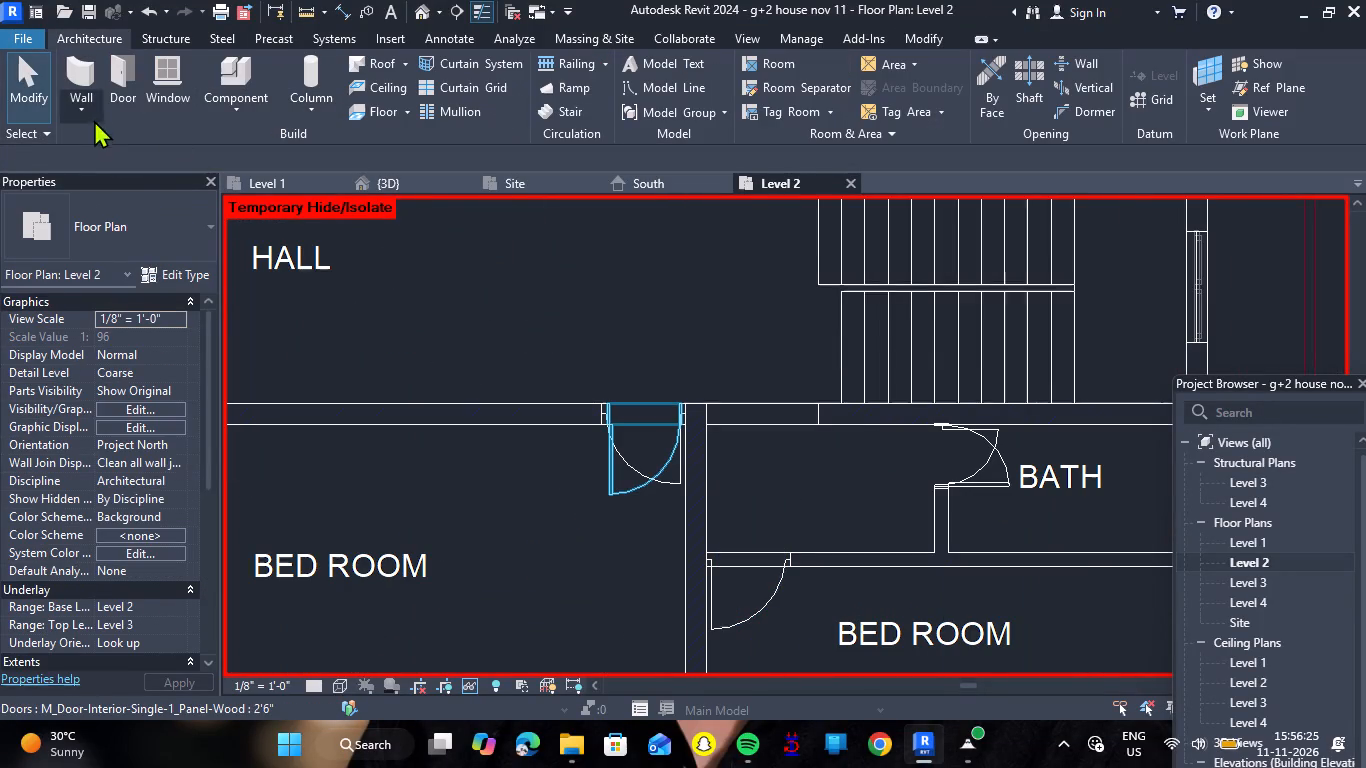
# Place a 3' Aluprof MB-86ST panel door in the north wall of the bedroom beside the bath and nudge it west onto its symbol.
pyautogui.click(136, 85)
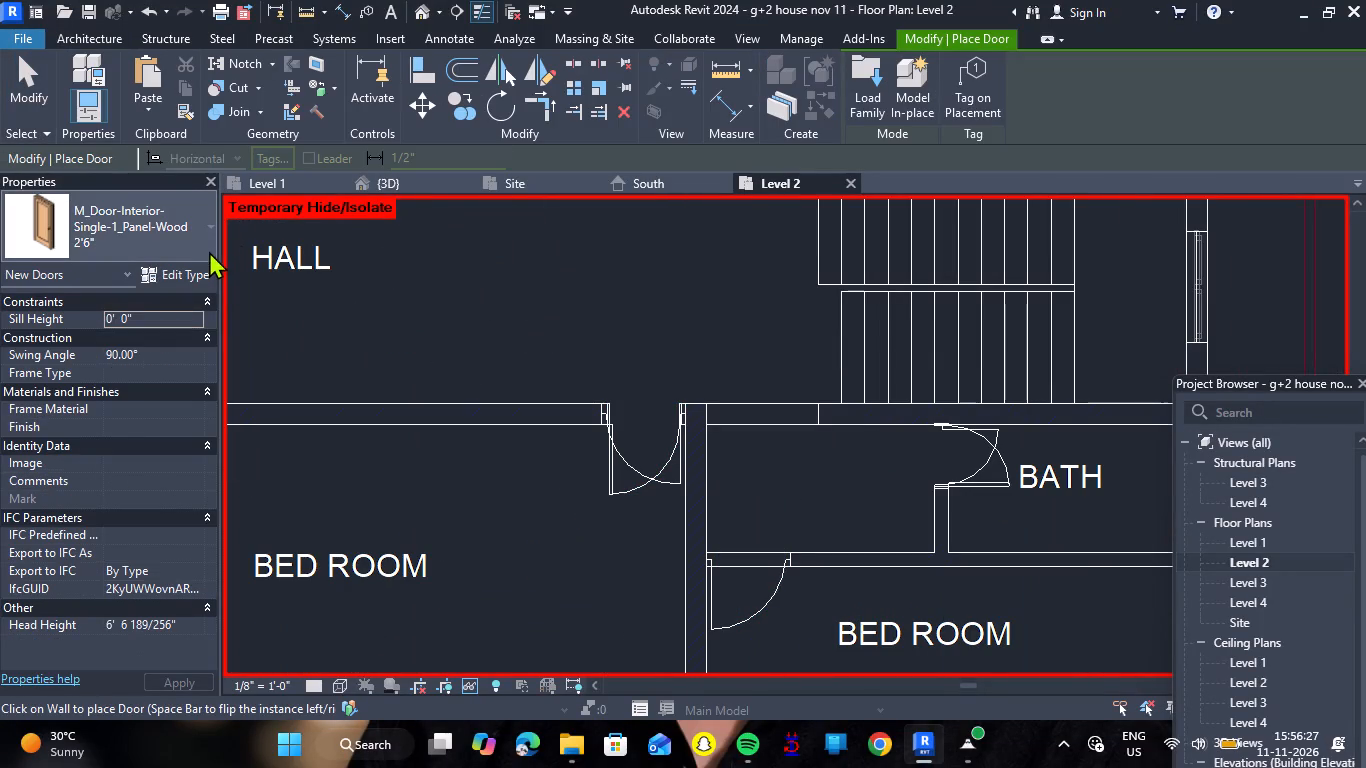
pyautogui.click(99, 210)
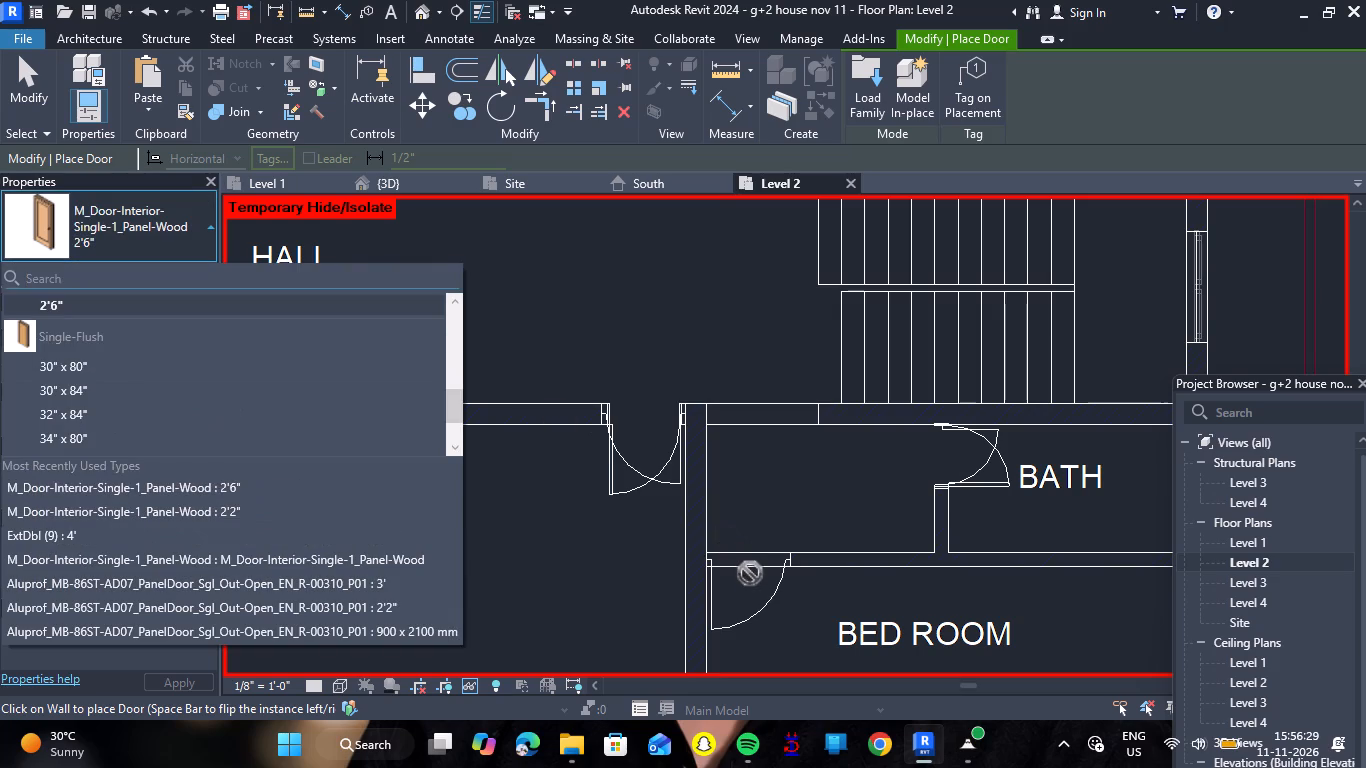
pyautogui.click(200, 577)
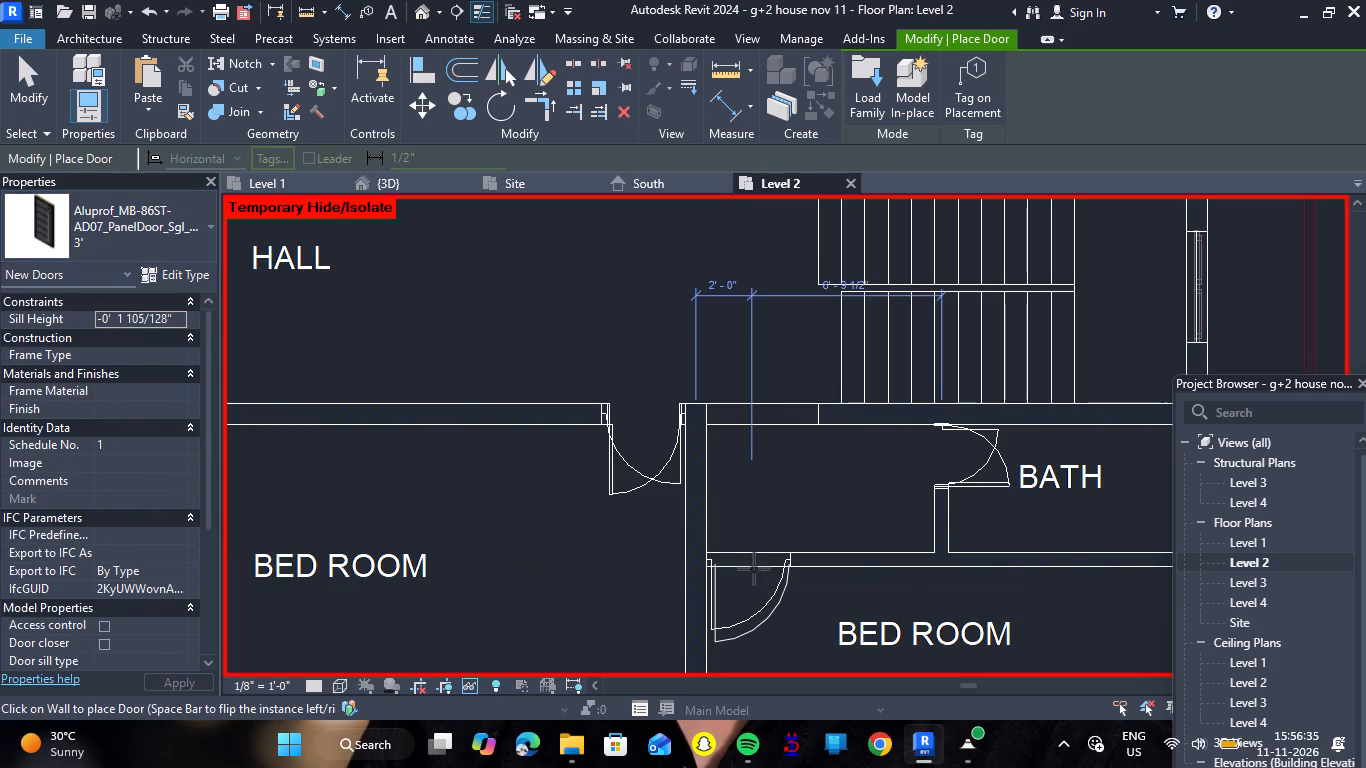
pyautogui.click(752, 569)
pyautogui.press('Escape')
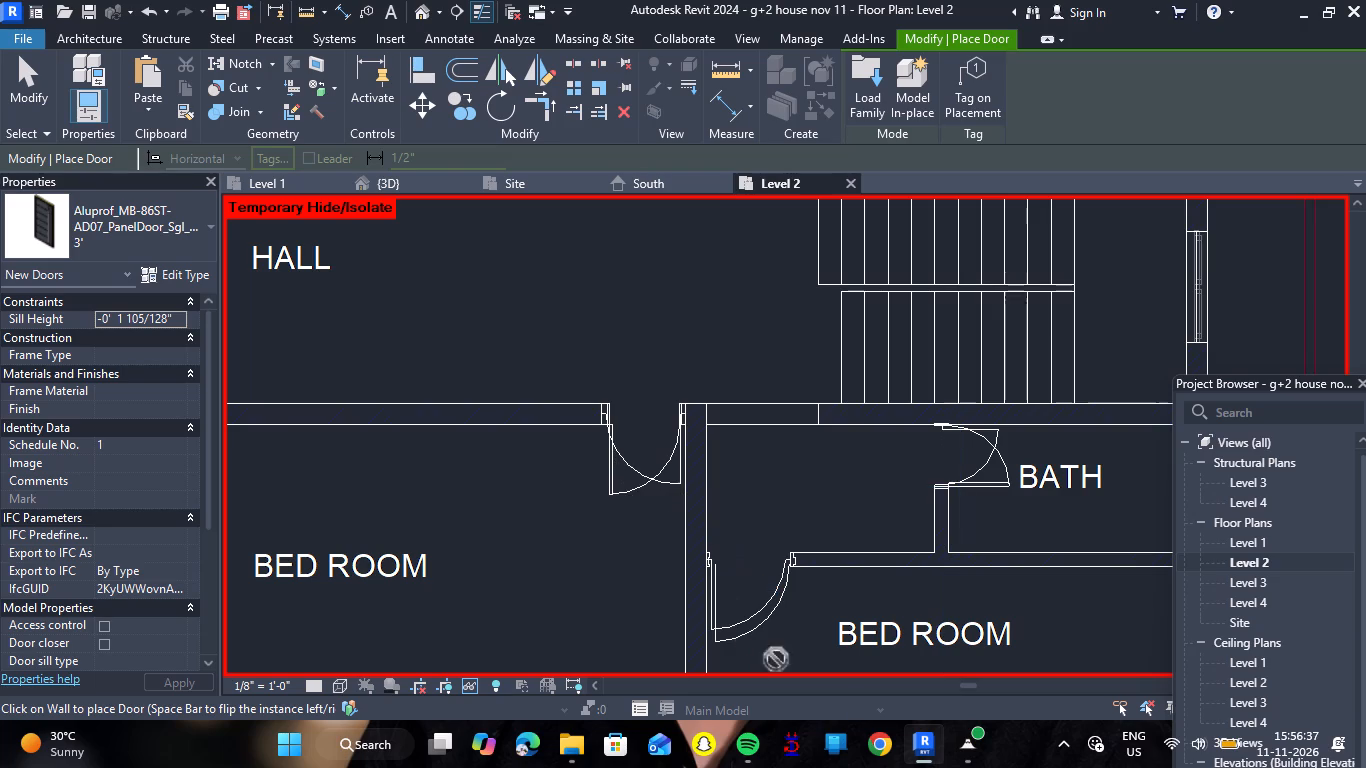
pyautogui.press('Escape')
pyautogui.scroll(7, 785, 651)
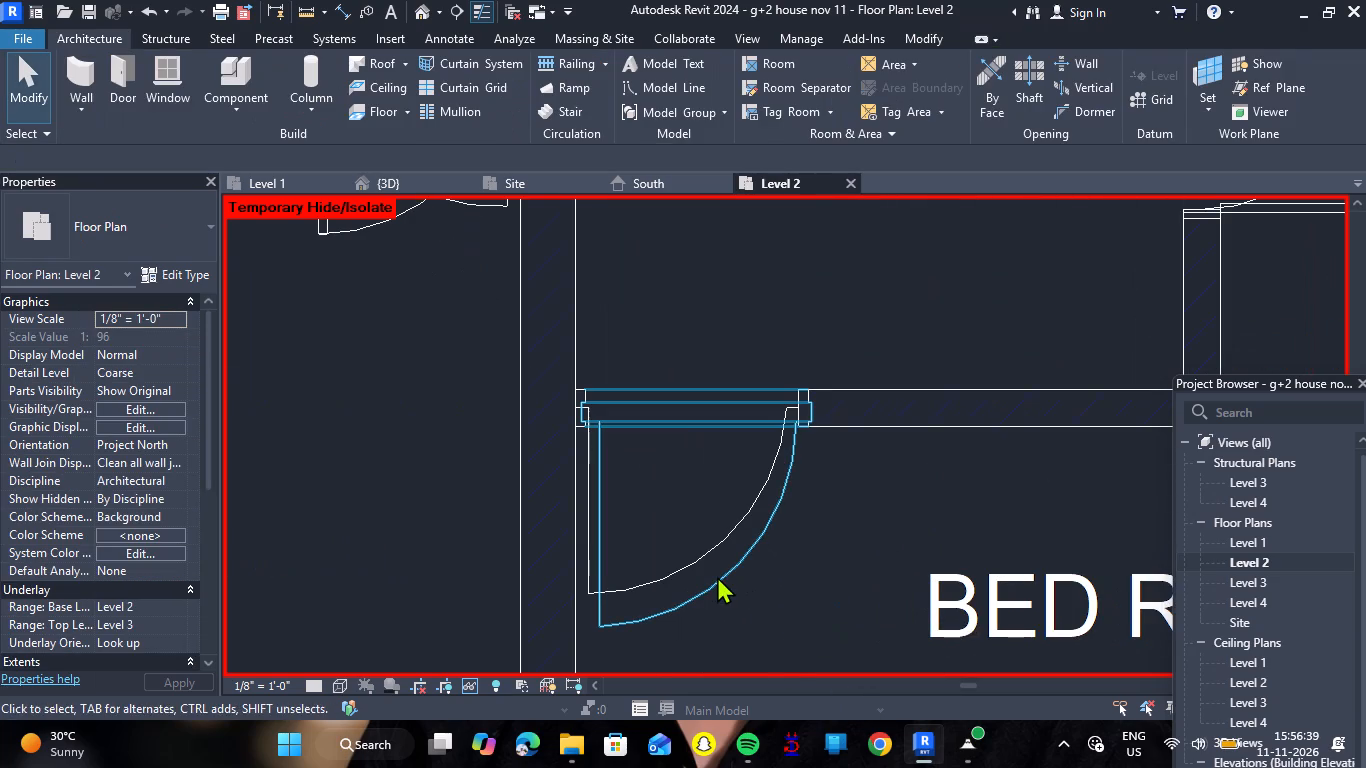
pyautogui.click(717, 576)
pyautogui.press('Left')
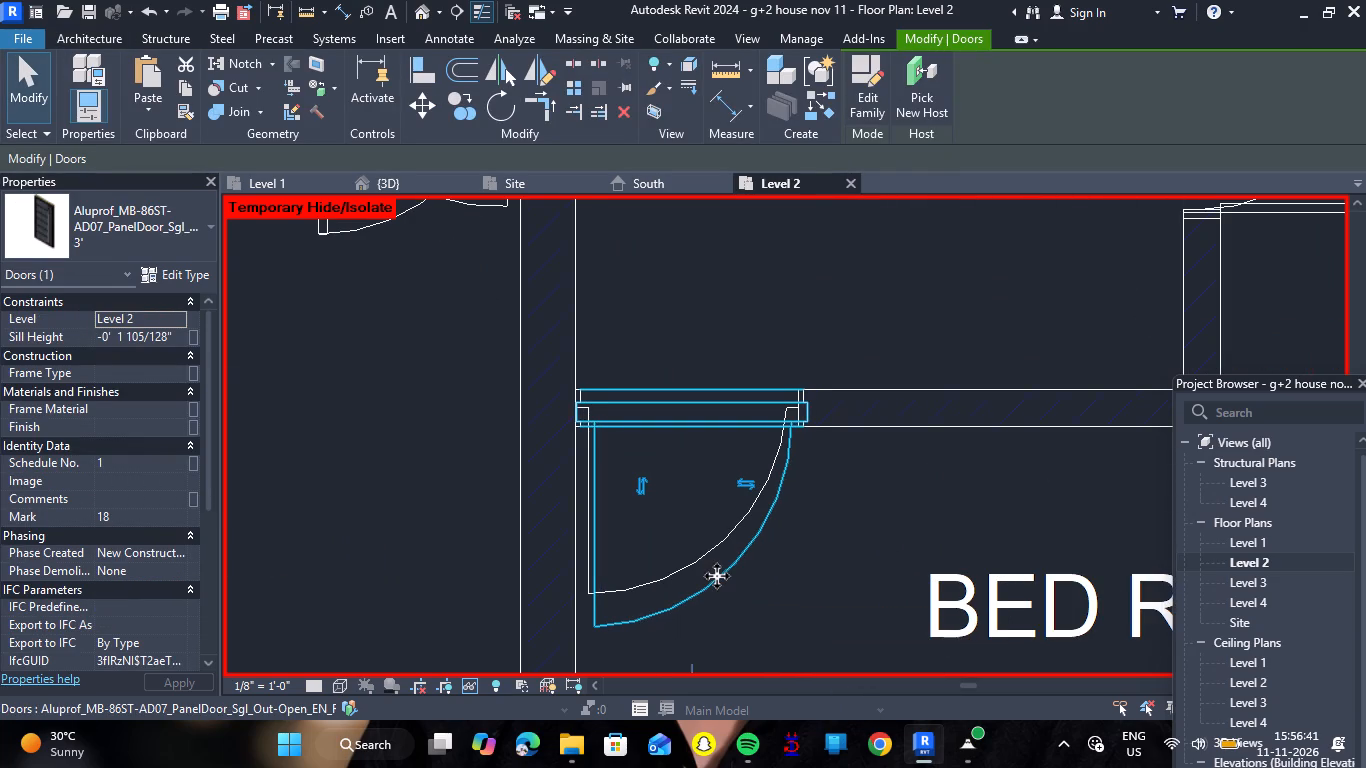
pyautogui.press('Escape')
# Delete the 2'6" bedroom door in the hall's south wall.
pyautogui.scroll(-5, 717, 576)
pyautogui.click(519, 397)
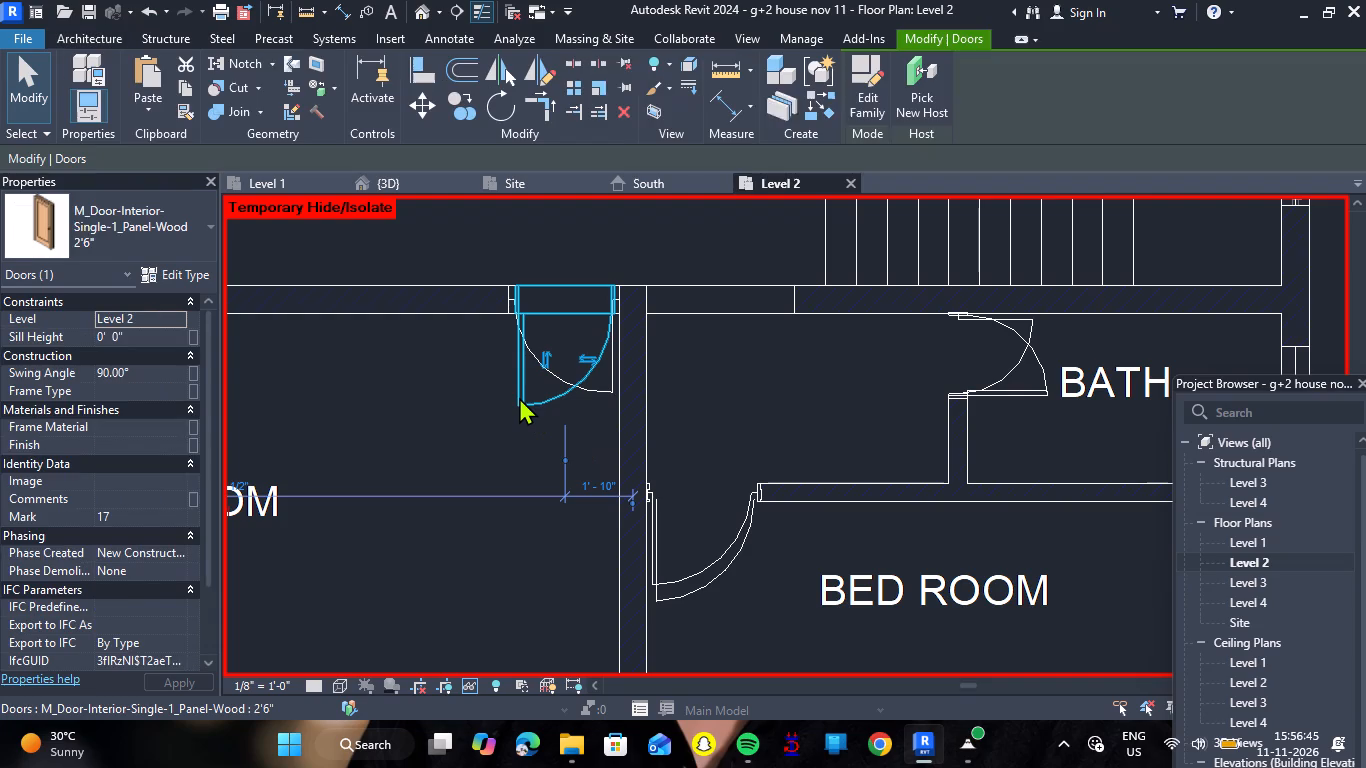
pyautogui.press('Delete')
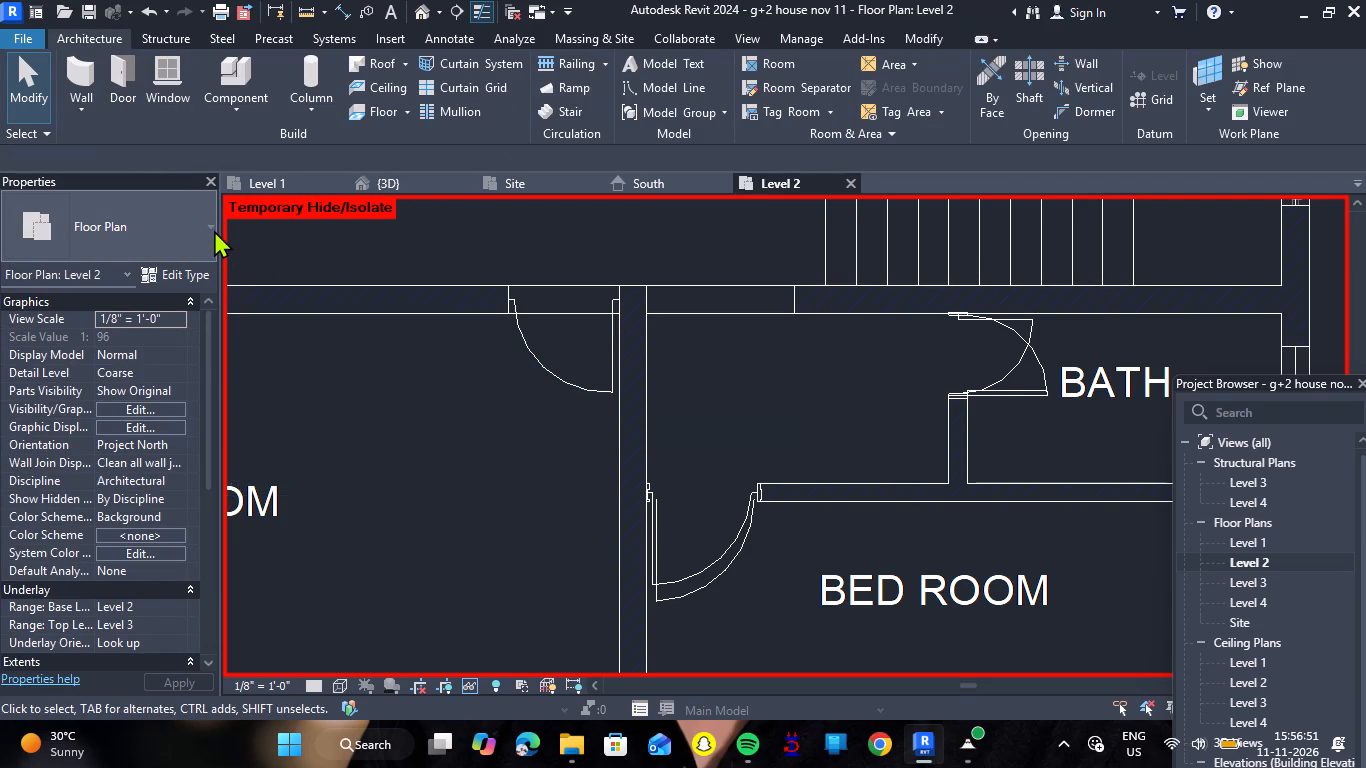
# Place the 3' Aluprof door in the hall's south wall, 1' 11" from the cross wall, and flip its swing to match the symbol.
pyautogui.click(123, 85)
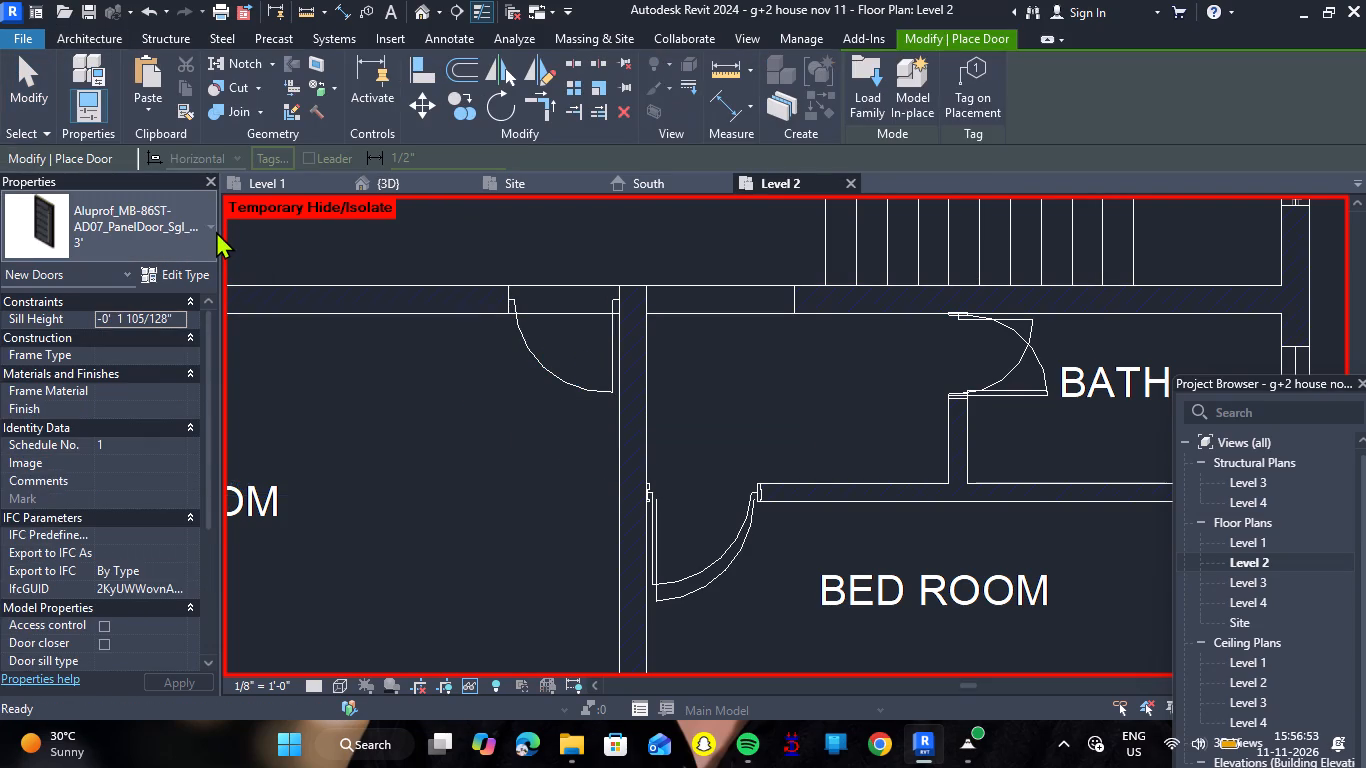
pyautogui.click(561, 320)
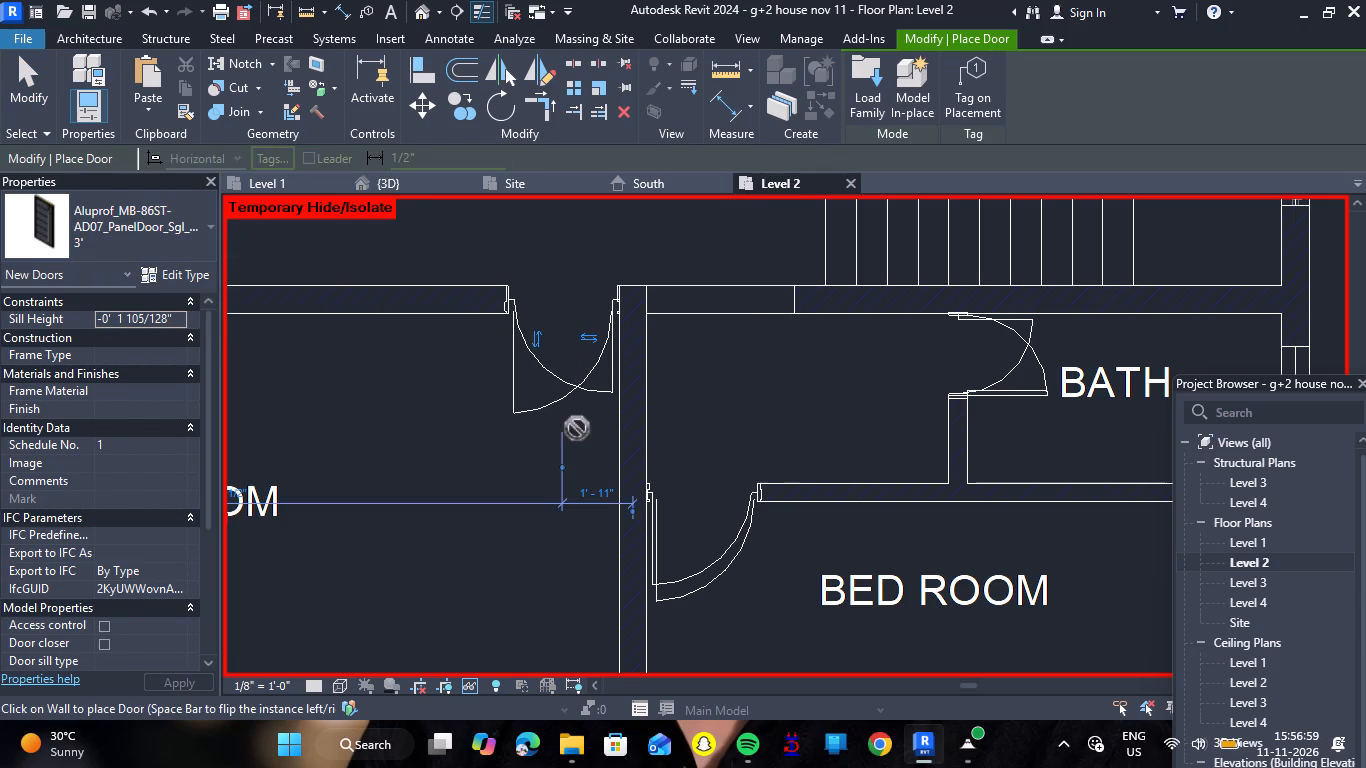
pyautogui.press('Escape')
pyautogui.press('Escape')
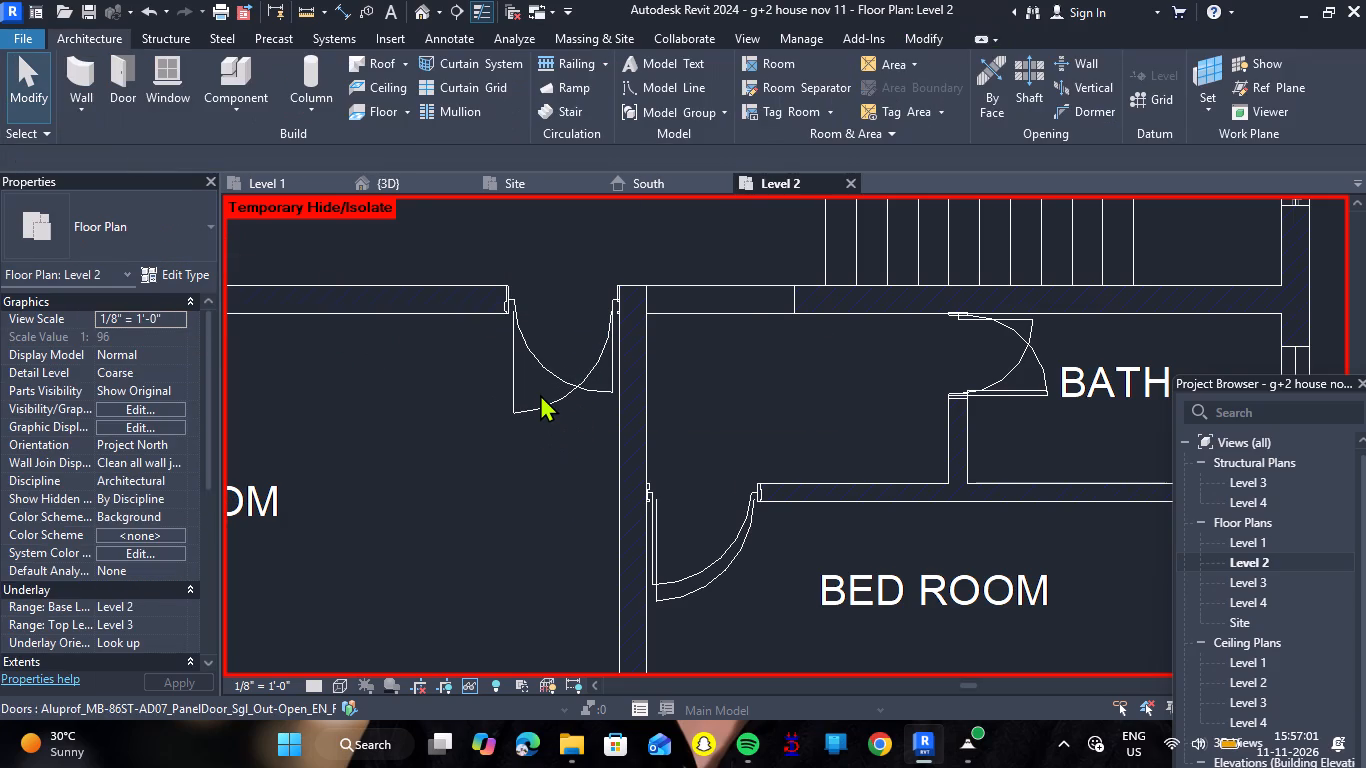
pyautogui.click(543, 412)
pyautogui.press('space')
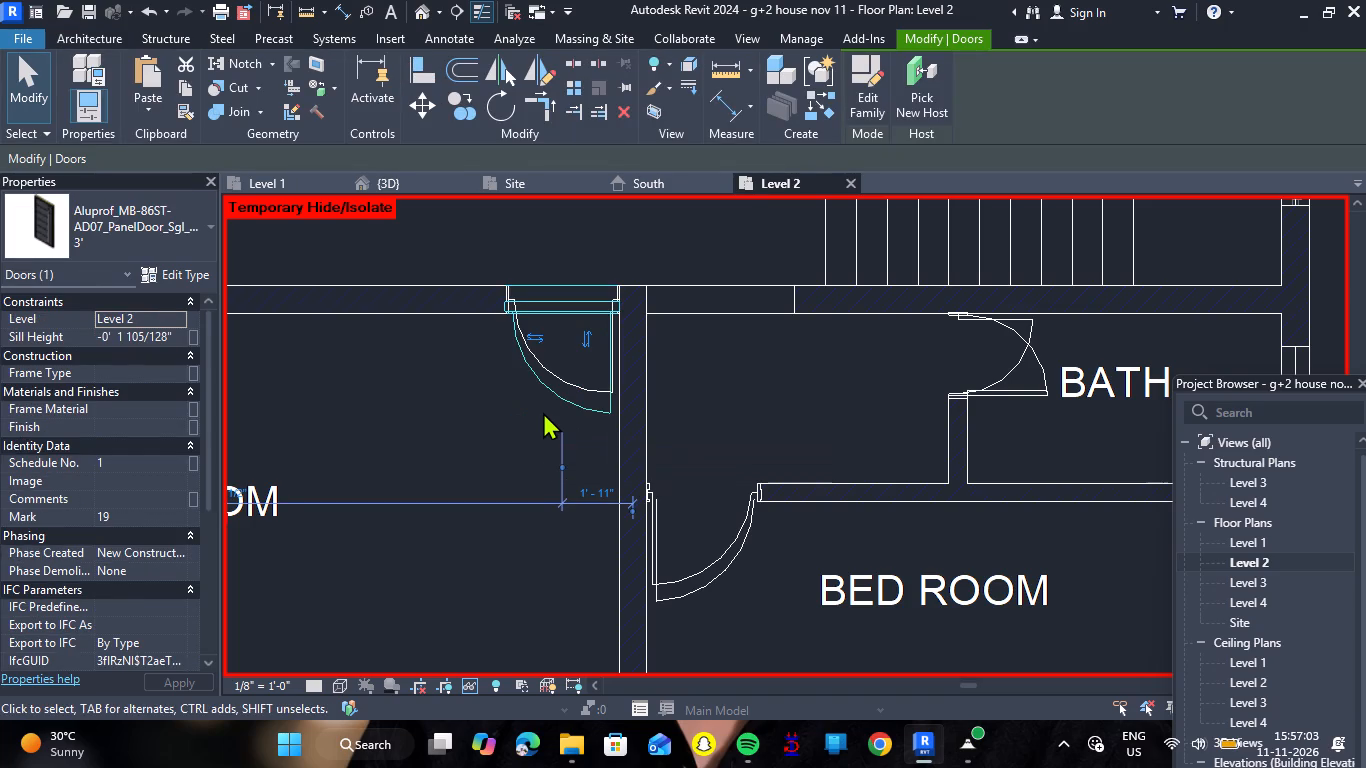
pyautogui.press('Escape')
pyautogui.scroll(-1, 543, 412)
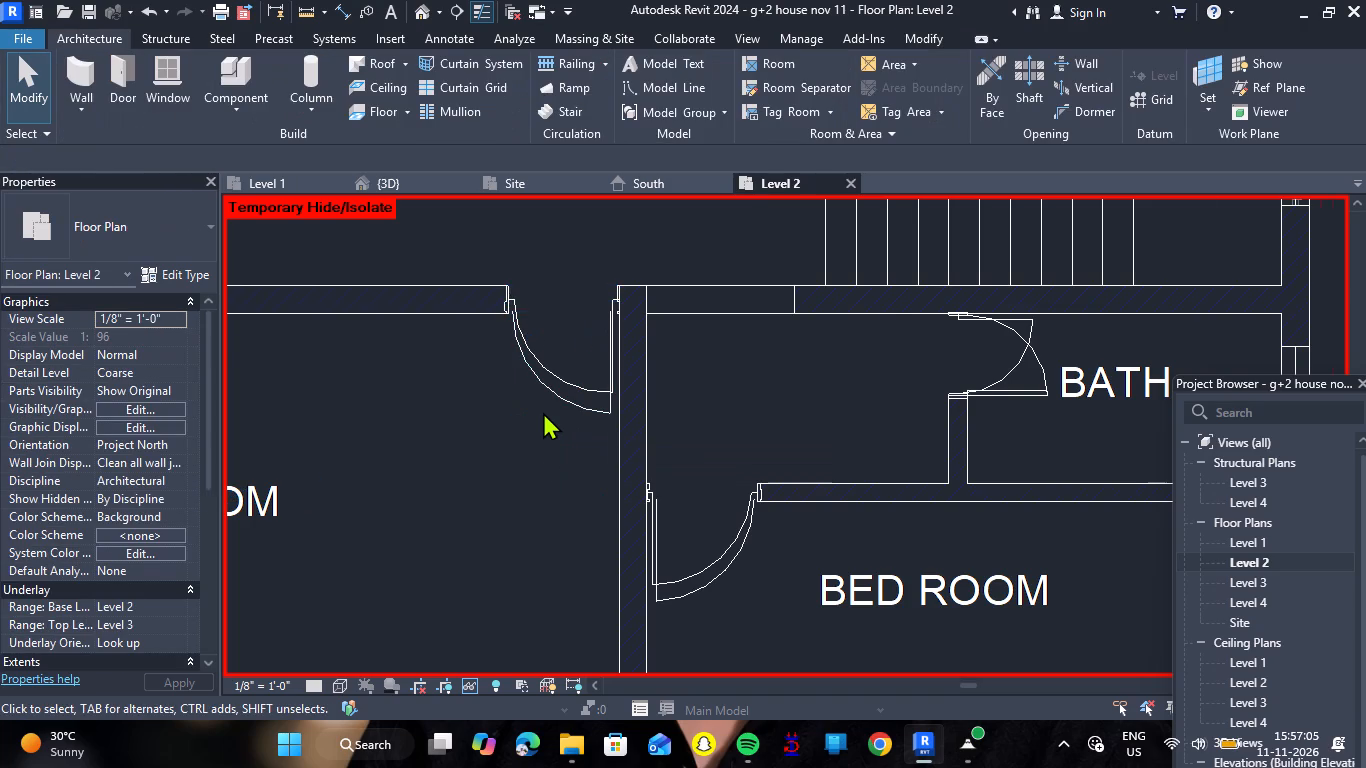
# Flip the swing of the 2'2" bath door to match its plan symbol.
pyautogui.scroll(-1, 543, 412)
pyautogui.click(919, 393)
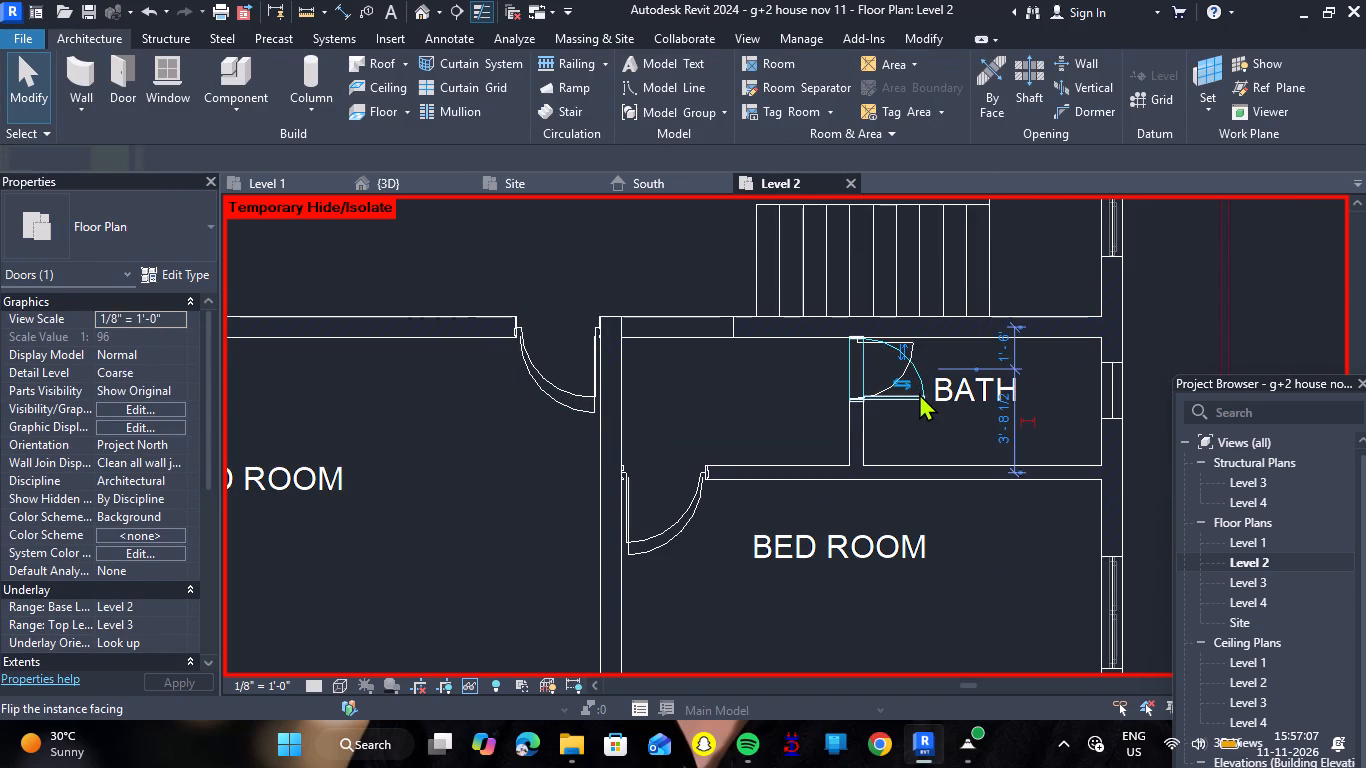
pyautogui.press('space')
pyautogui.scroll(-7, 919, 393)
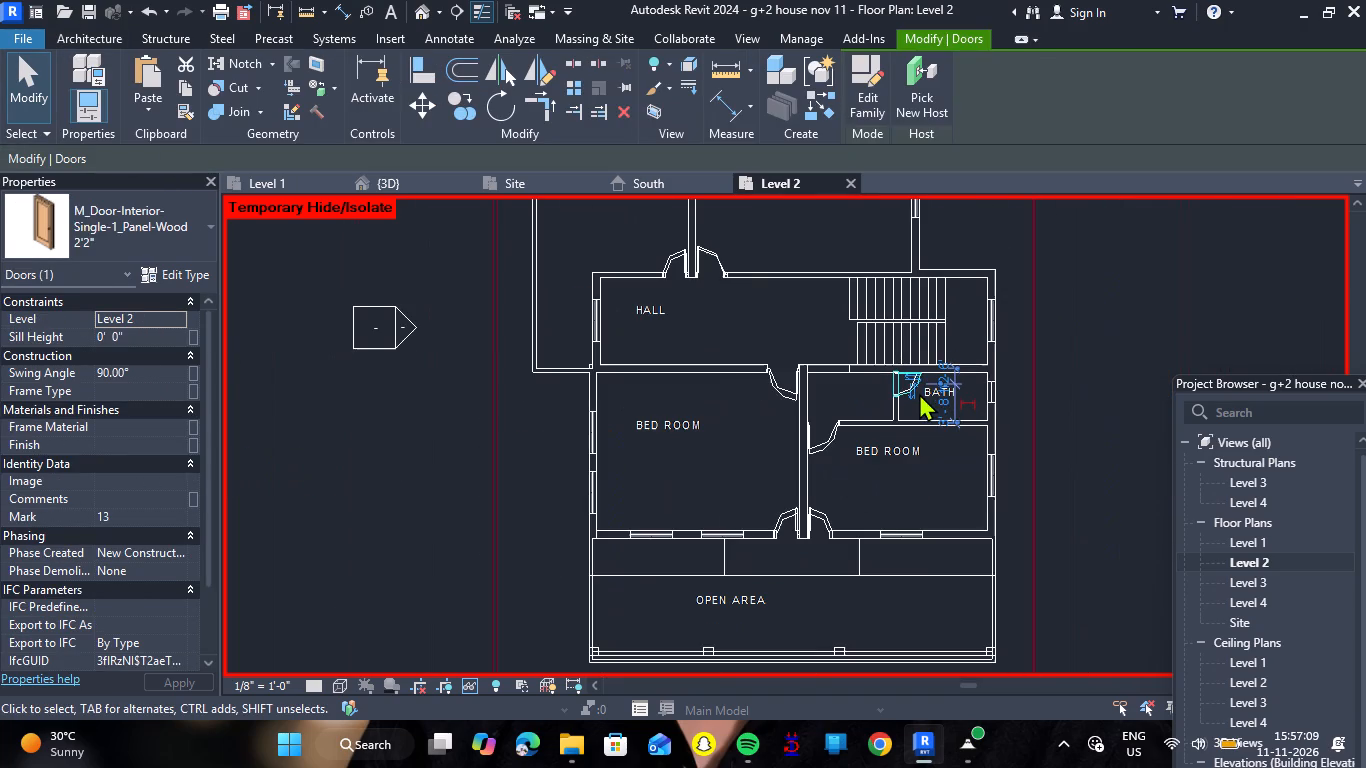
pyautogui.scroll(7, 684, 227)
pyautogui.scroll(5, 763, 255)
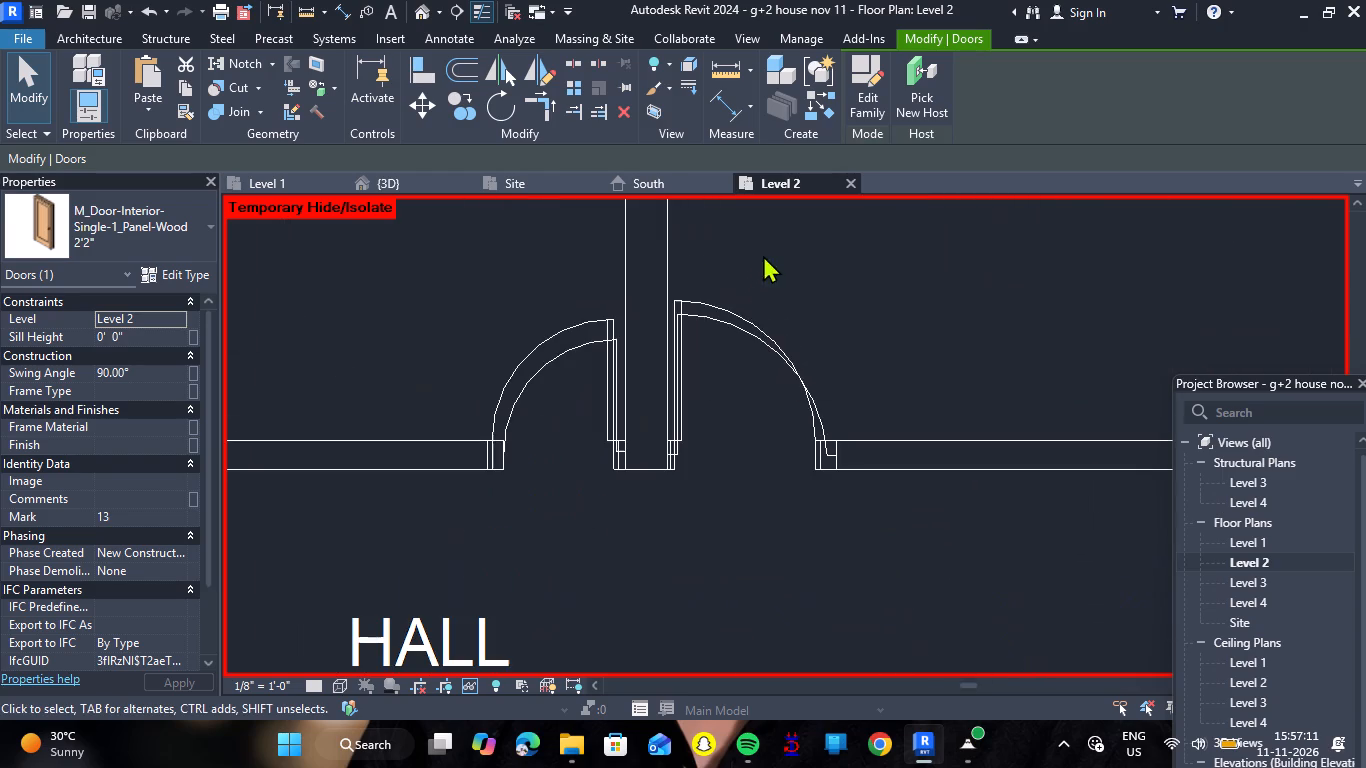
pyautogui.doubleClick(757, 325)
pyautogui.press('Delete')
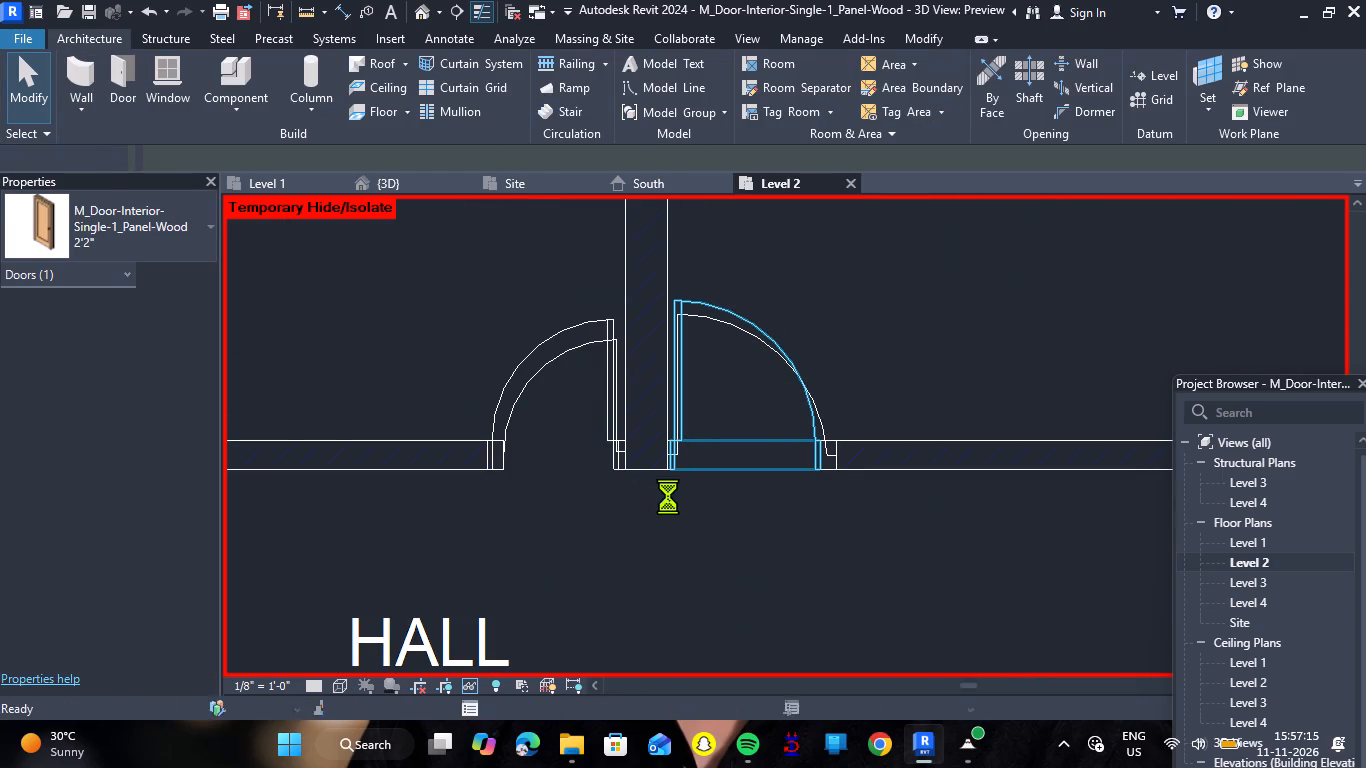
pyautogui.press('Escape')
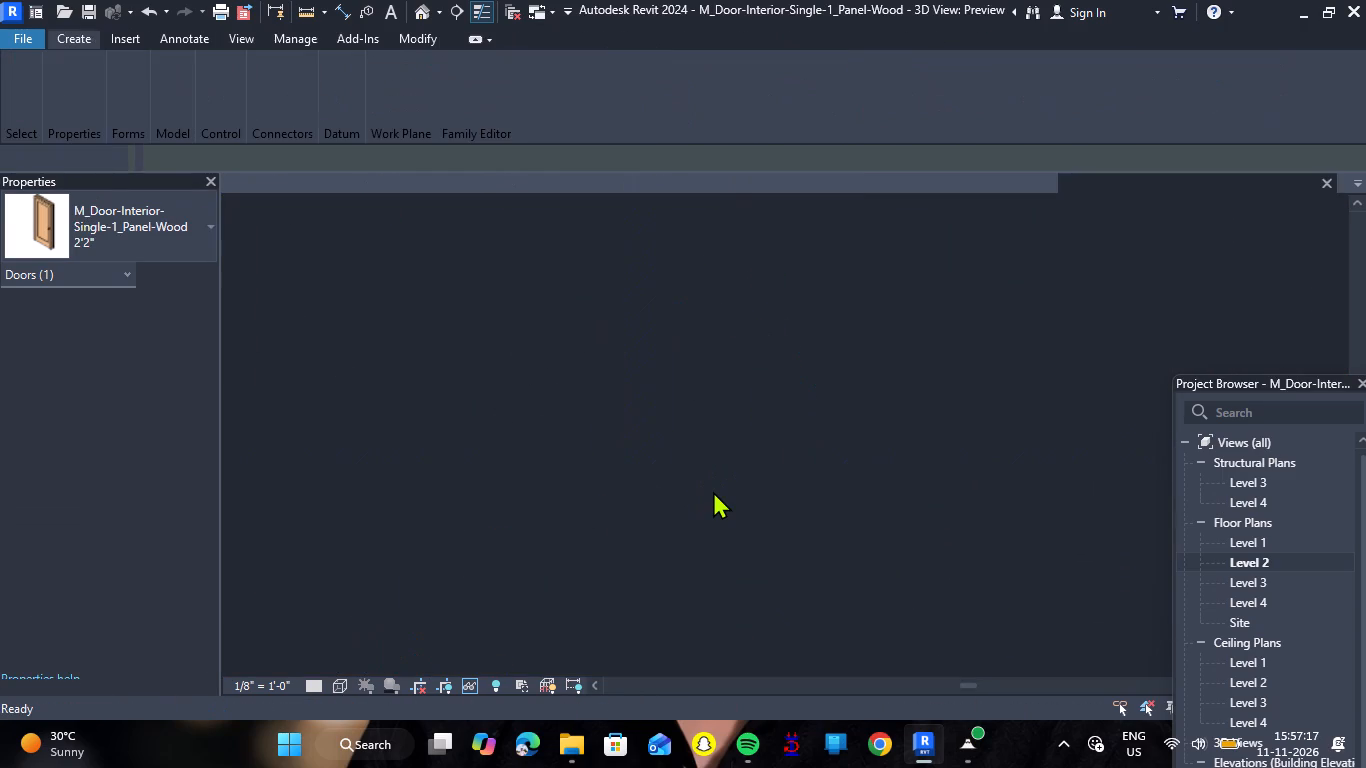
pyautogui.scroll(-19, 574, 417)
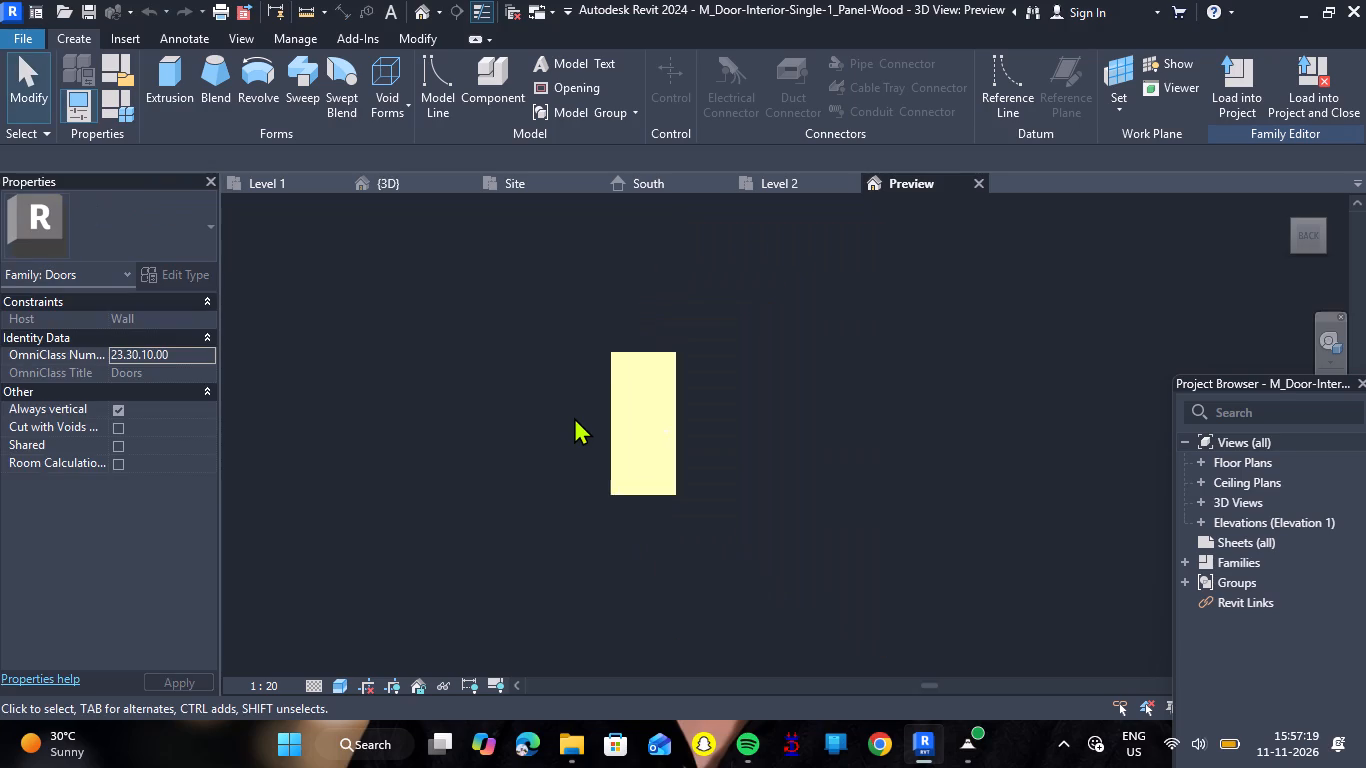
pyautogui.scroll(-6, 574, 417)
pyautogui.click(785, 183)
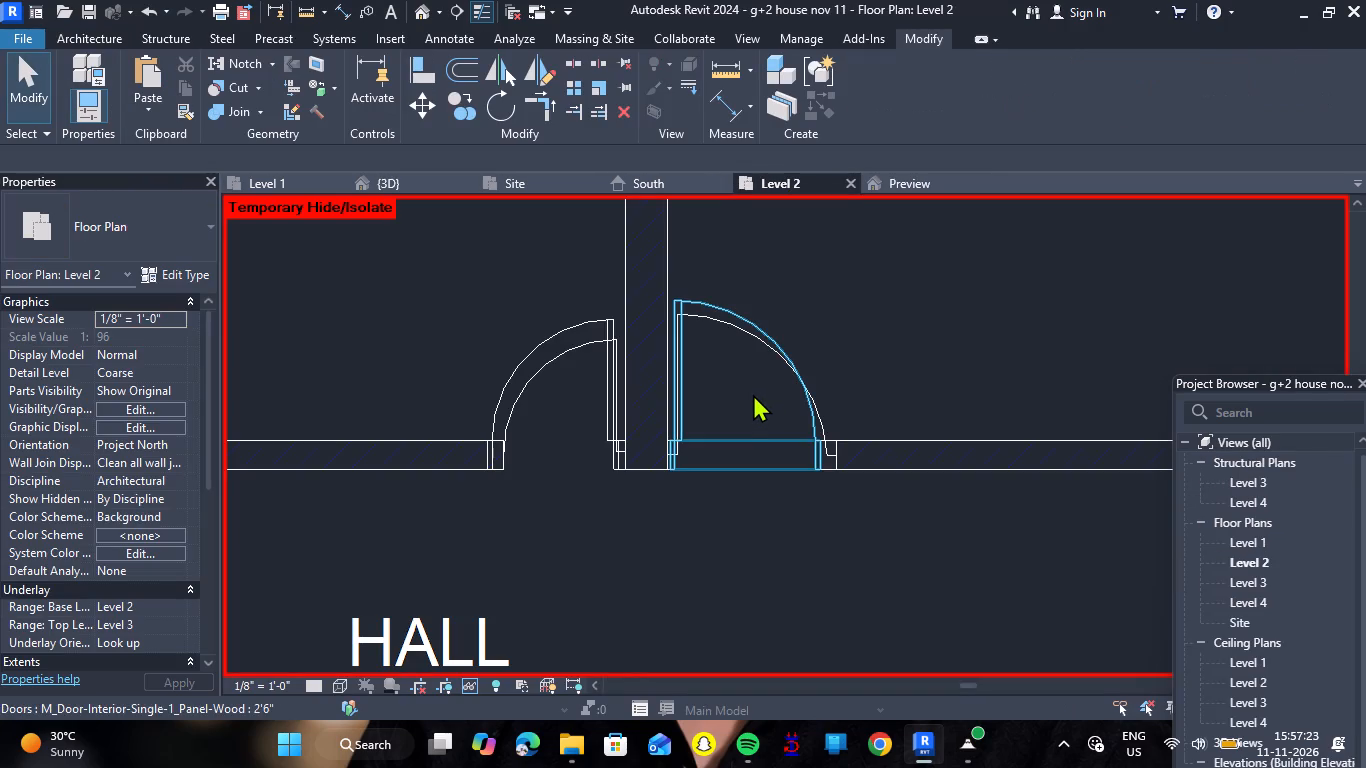
# Delete the 2'6" door in the hall's north wall, east of the cross wall.
pyautogui.click(723, 305)
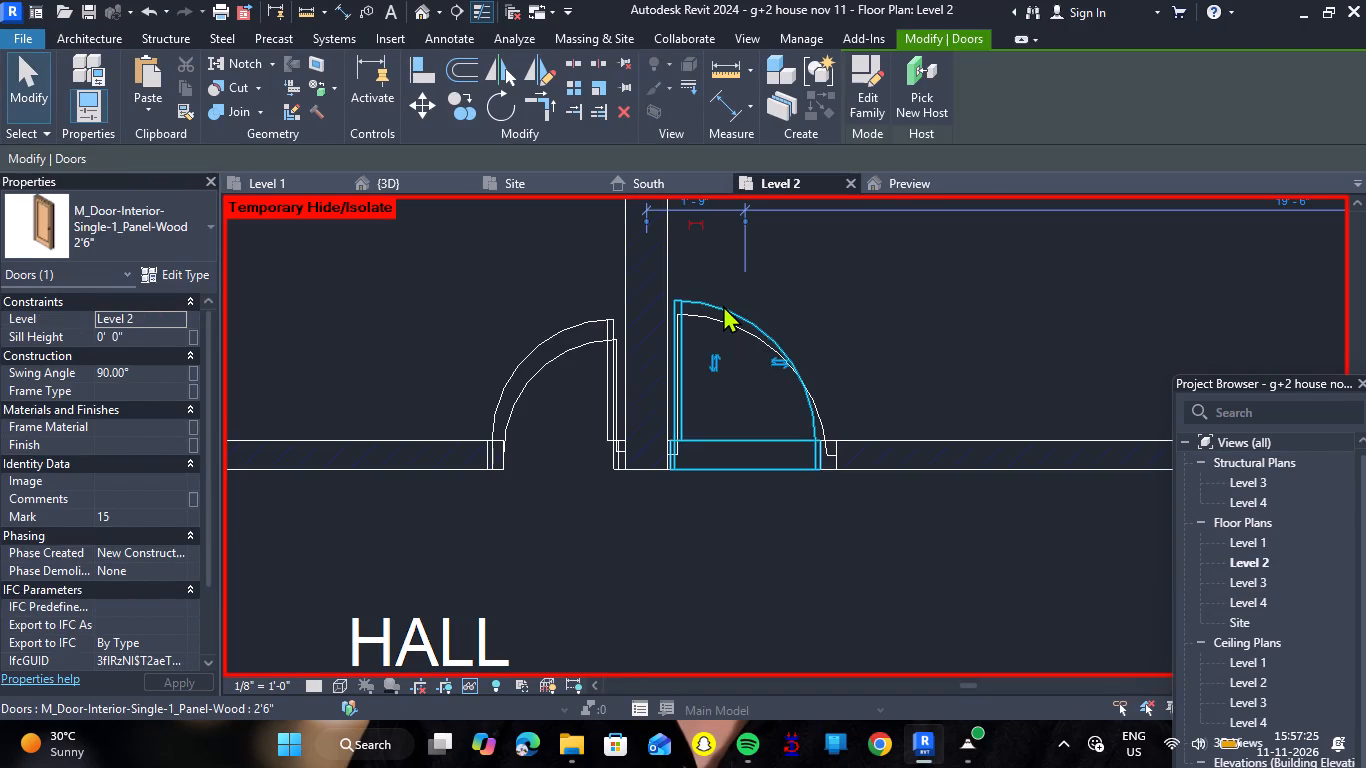
pyautogui.press('Delete')
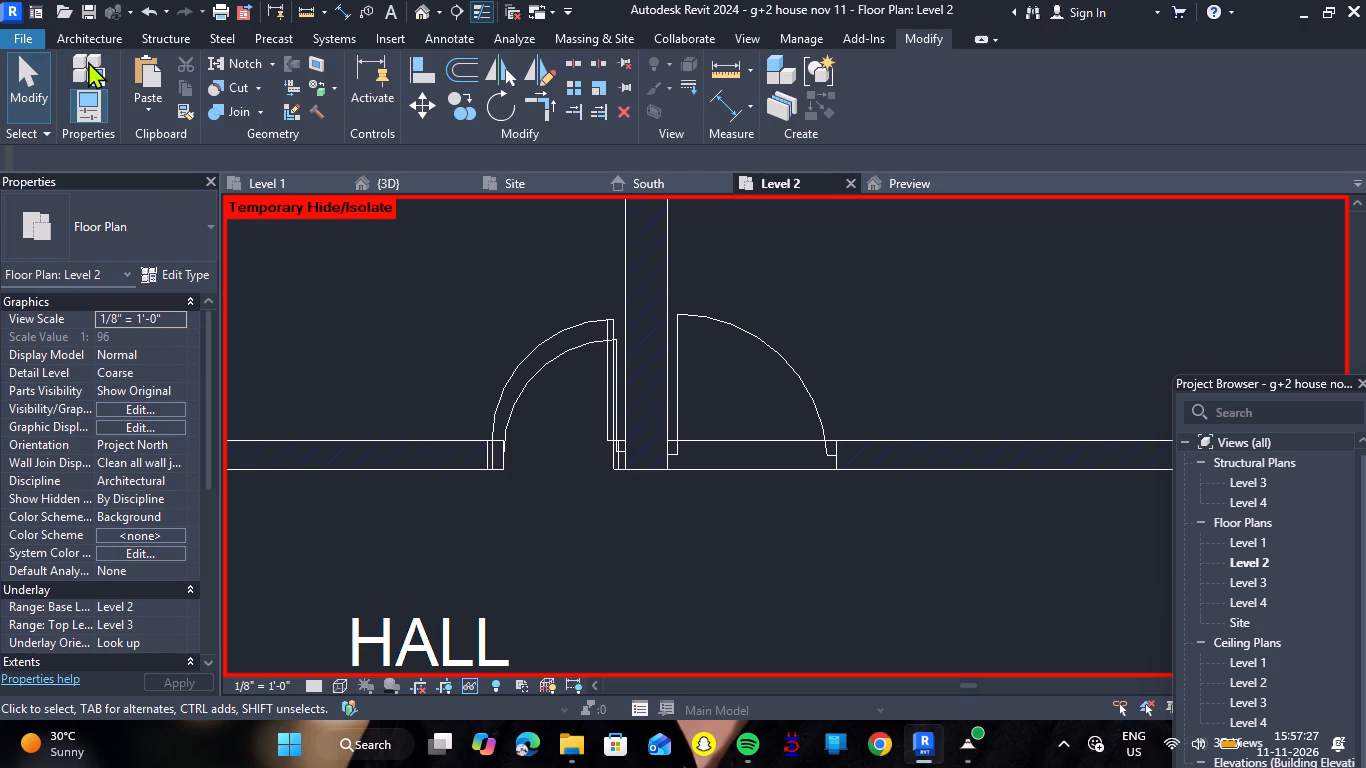
# Place a 3' Aluprof MB-86ST panel door on the symbol in the hall's north wall, east of the cross wall.
pyautogui.click(99, 38)
pyautogui.click(109, 91)
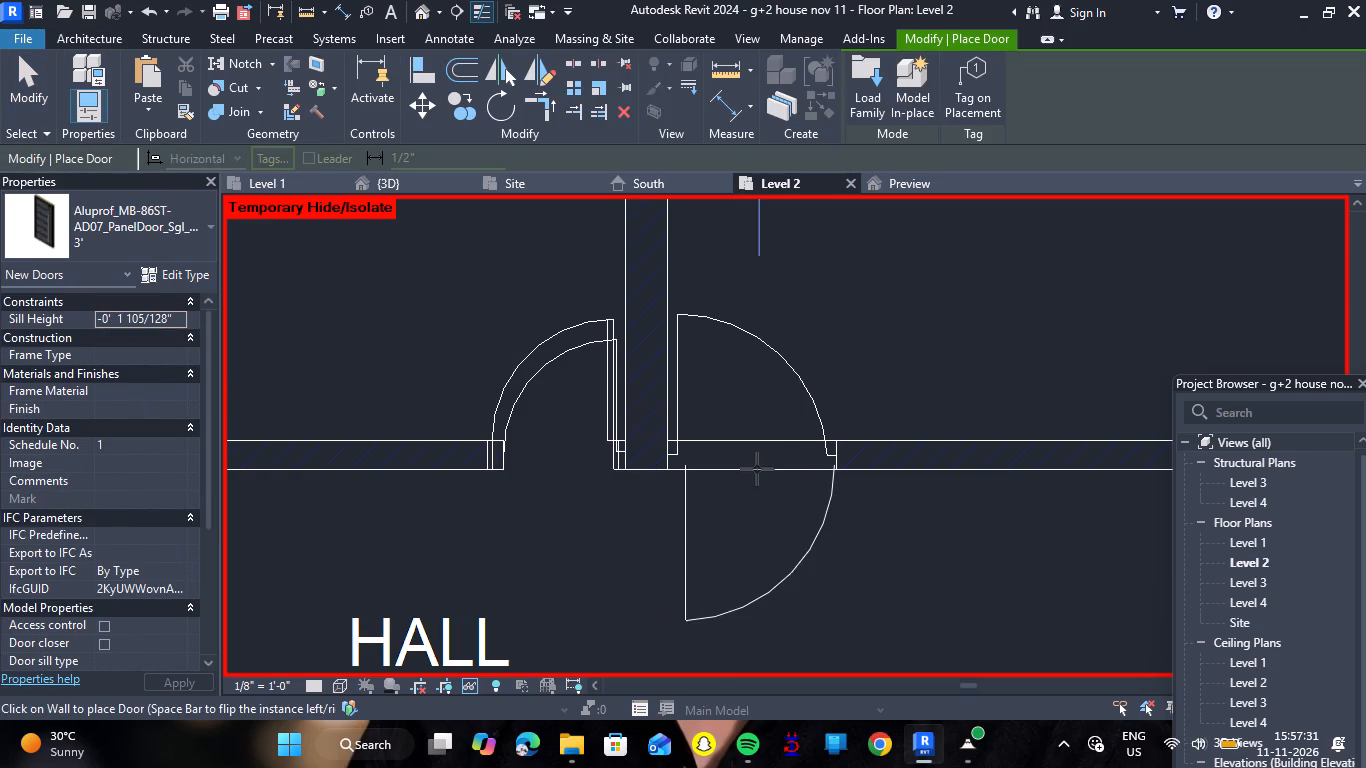
pyautogui.click(744, 475)
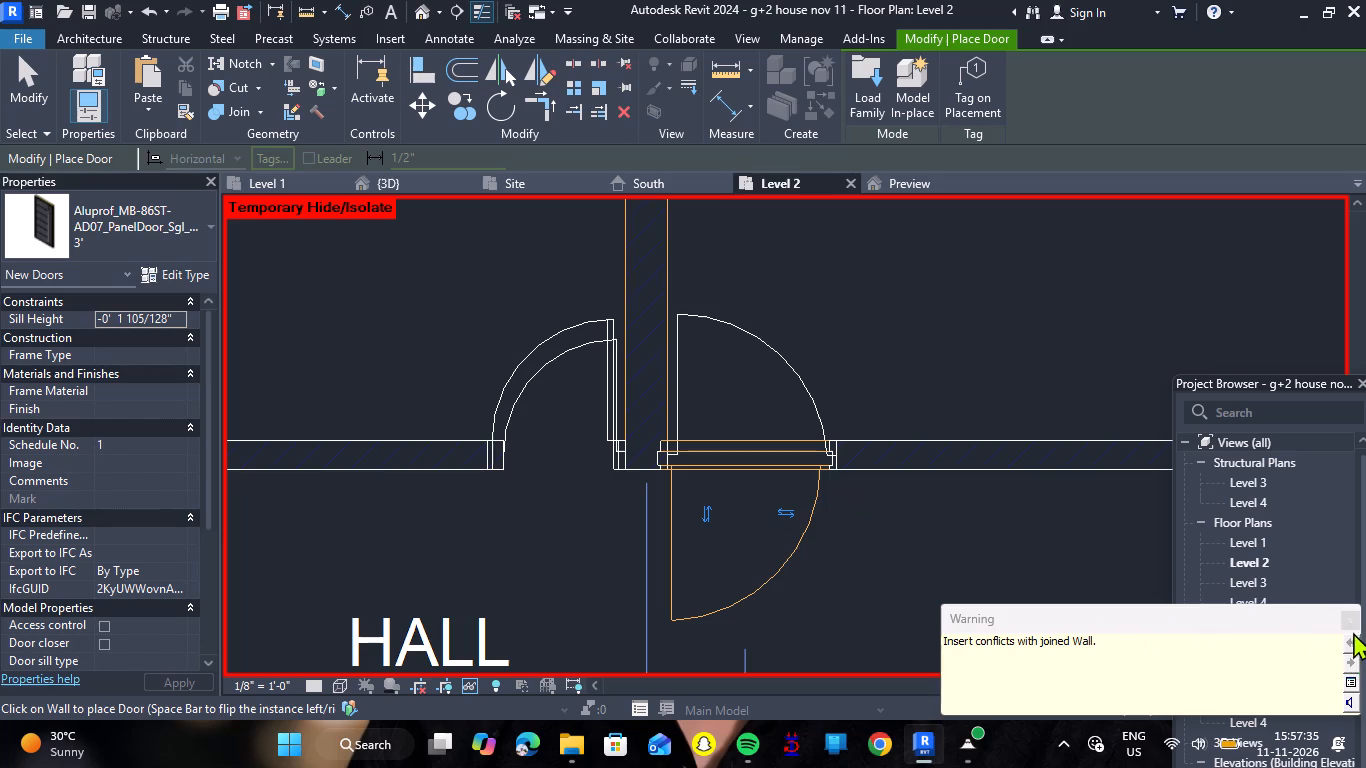
pyautogui.click(1354, 624)
pyautogui.press('Escape')
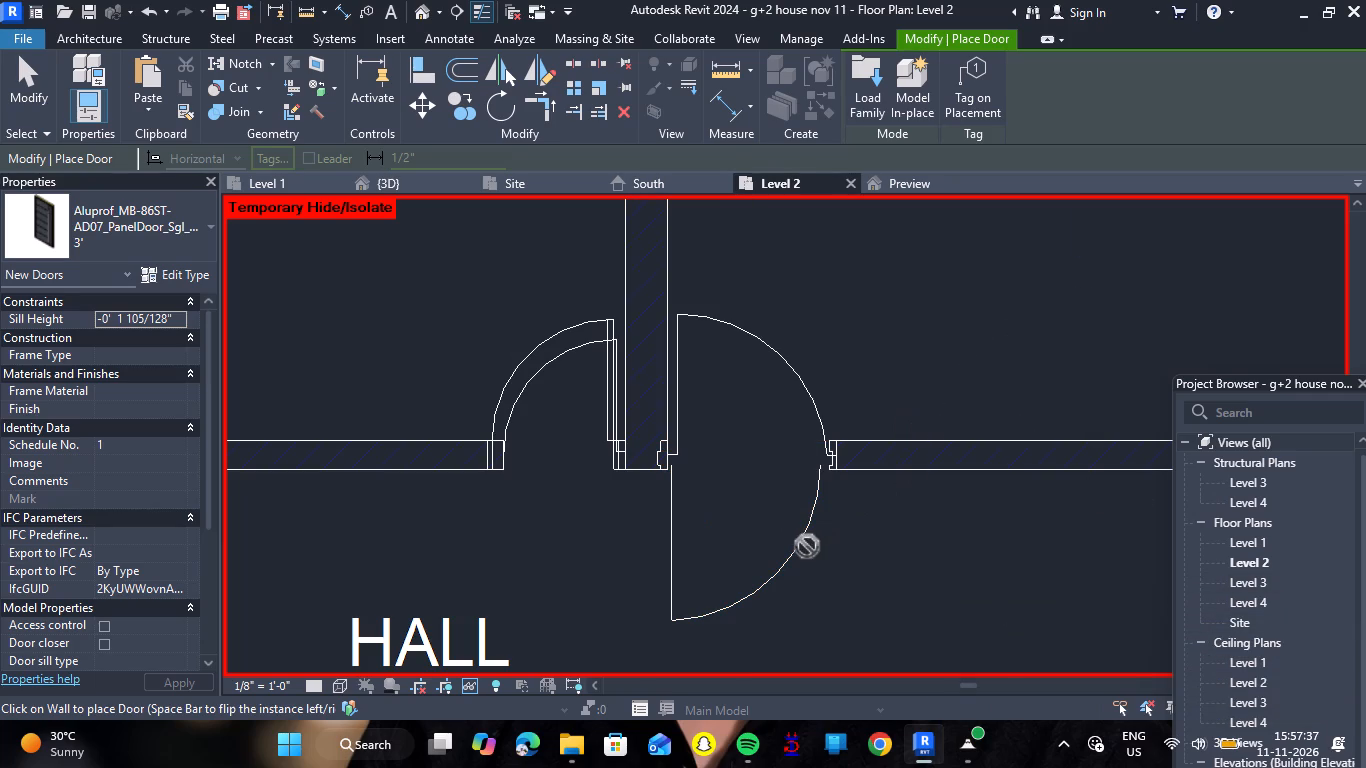
pyautogui.press('Escape')
# Flip the new 3' door to swing north into the bedroom and nudge it east clear of the cross wall, onto its symbol.
pyautogui.click(807, 560)
pyautogui.press('space')
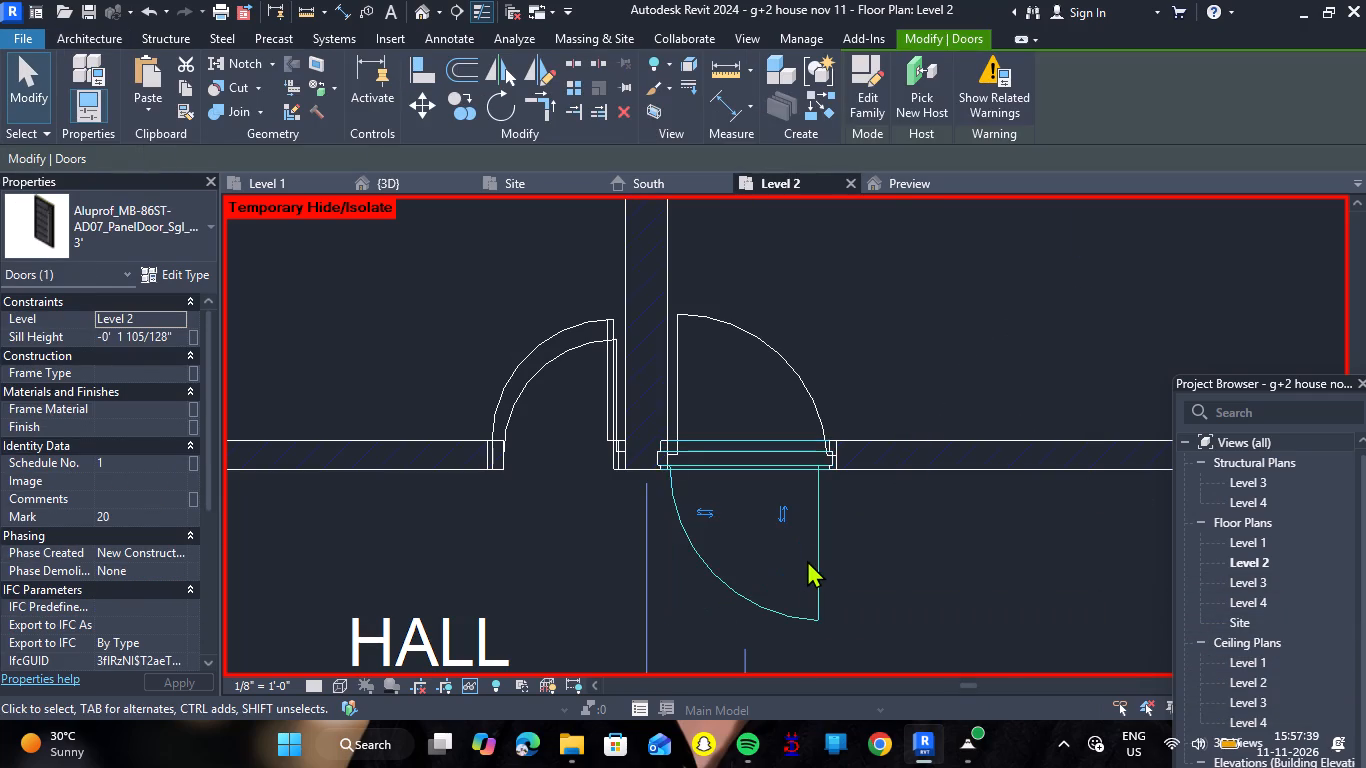
pyautogui.press('space')
pyautogui.press('space')
pyautogui.press('Right')
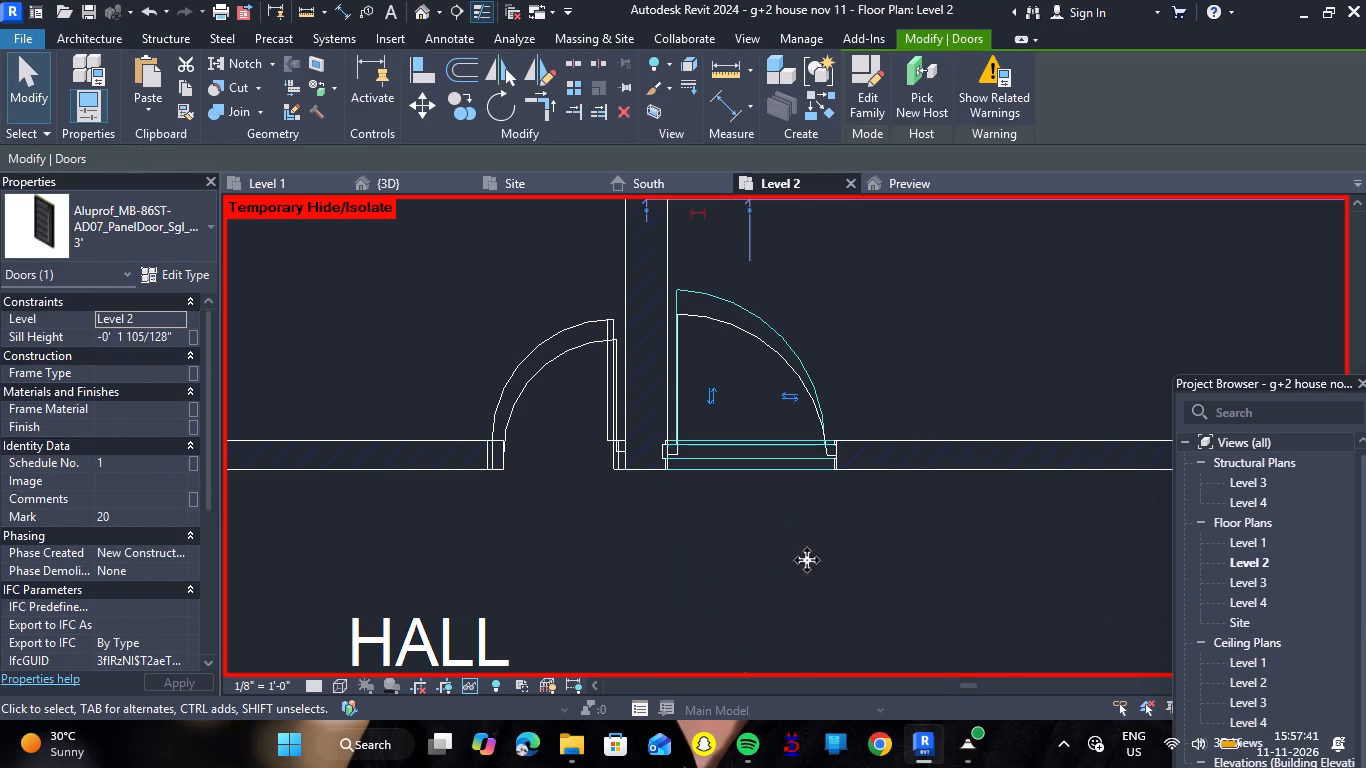
pyautogui.press('Right')
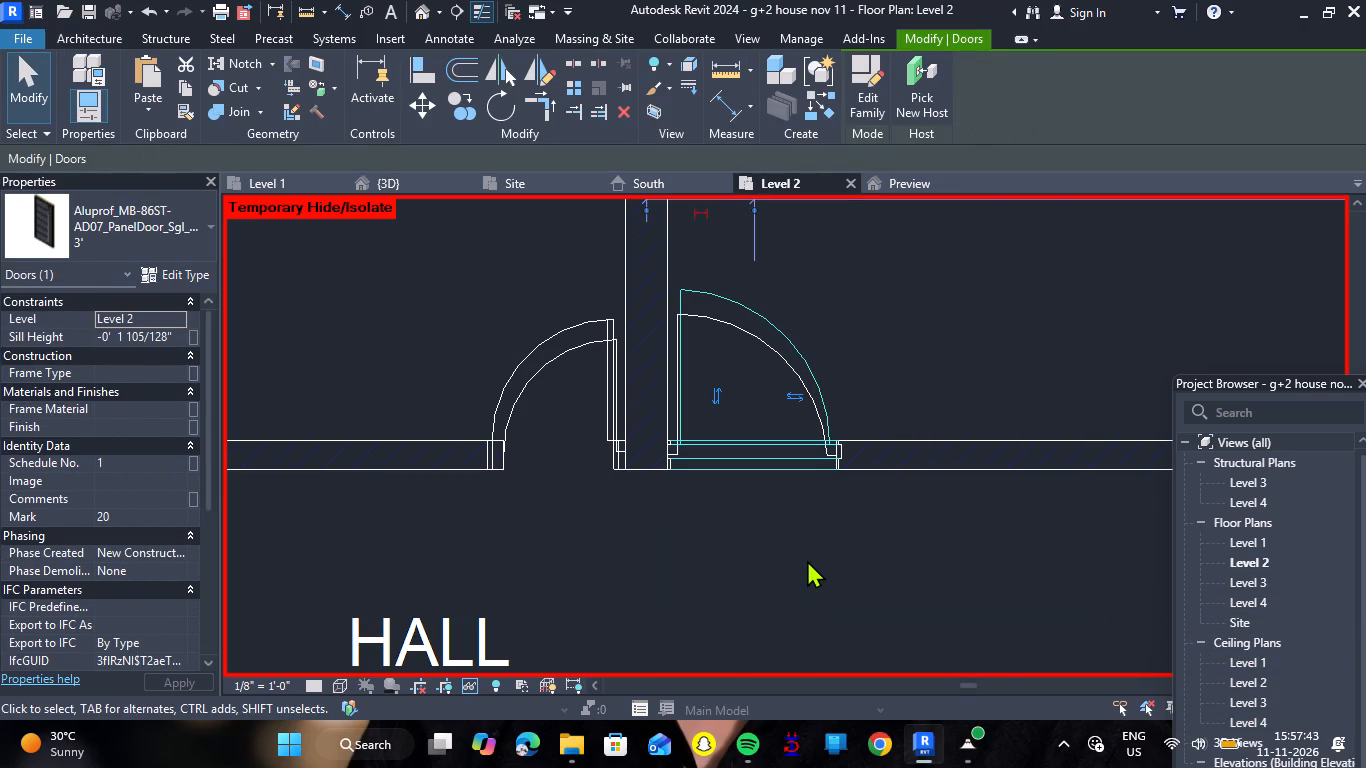
pyautogui.press('Escape')
pyautogui.scroll(-3, 778, 557)
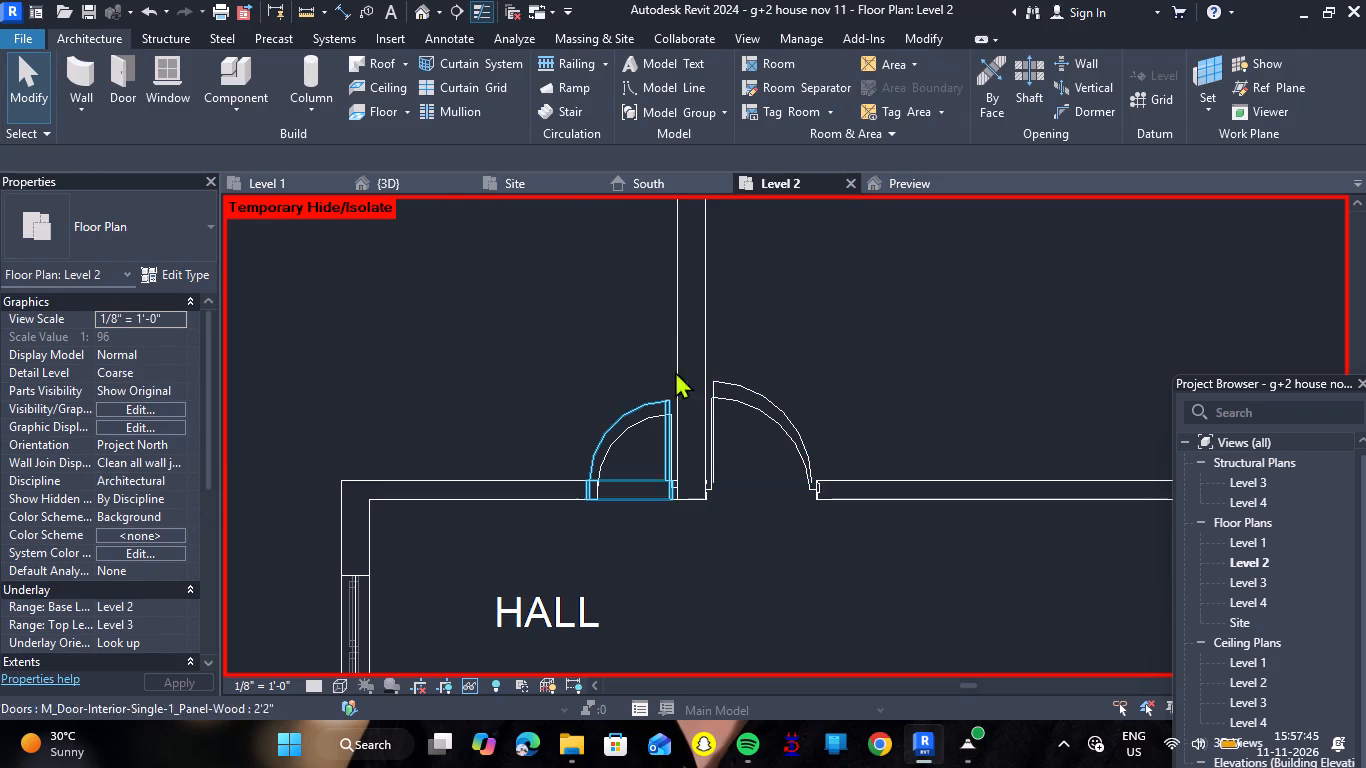
# Switch to the 3D view and examine the Level 2 rooms, their doors and the hall.
pyautogui.click(438, 193)
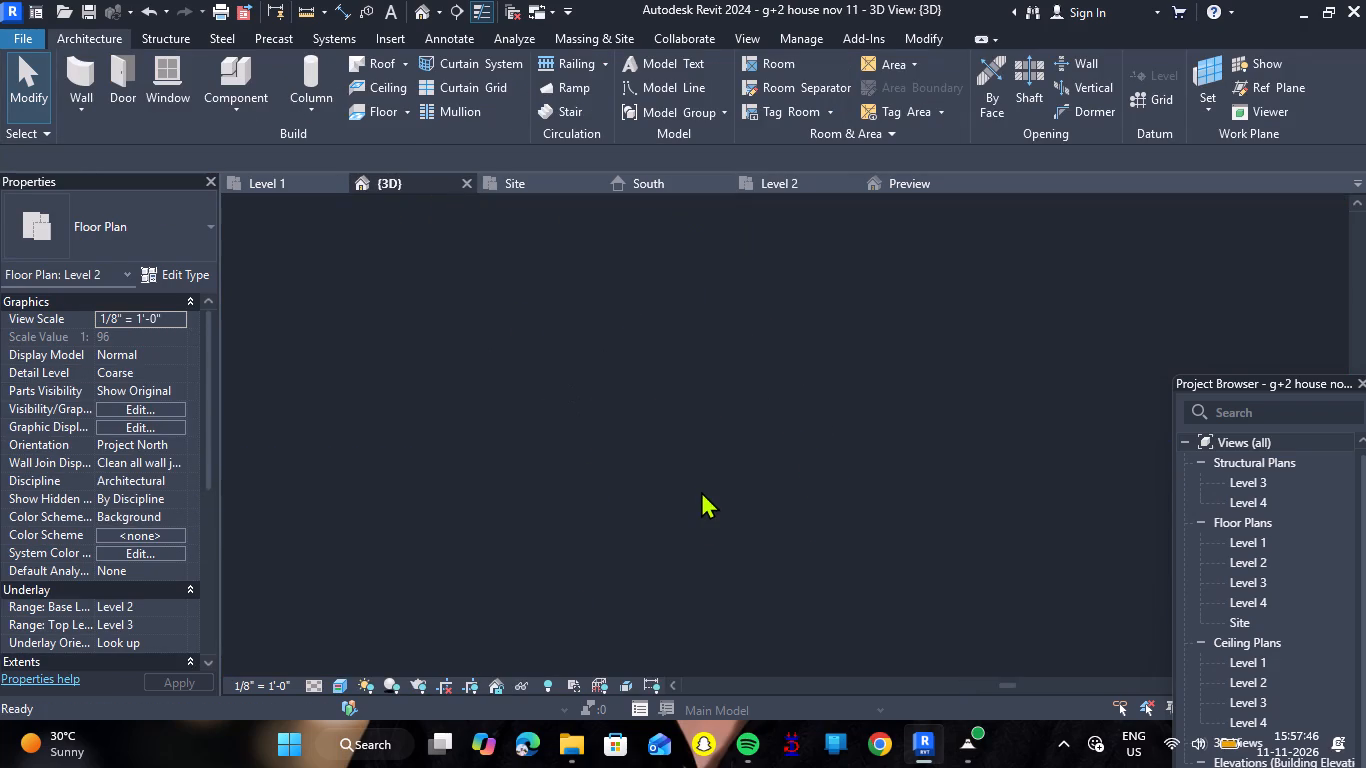
pyautogui.scroll(-6, 701, 491)
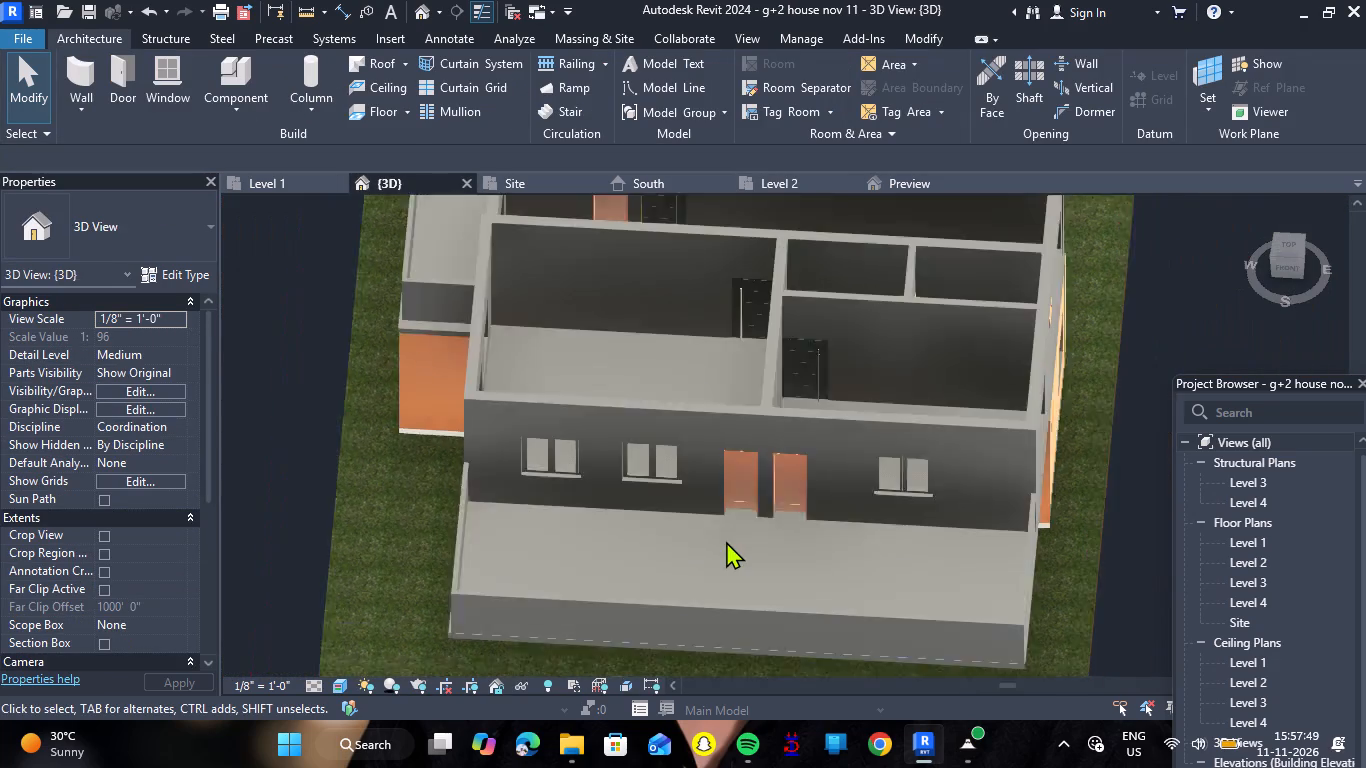
pyautogui.scroll(-3, 726, 541)
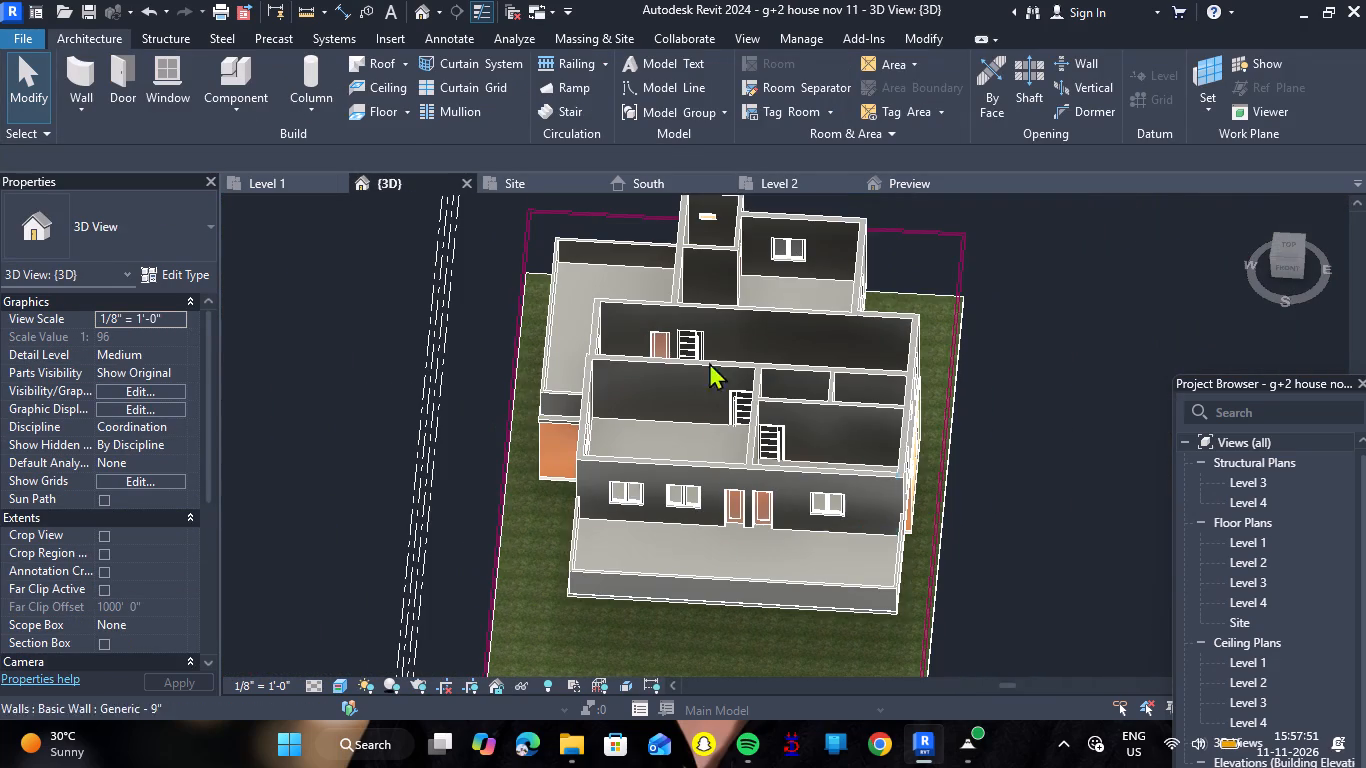
pyautogui.keyDown('shift'); pyautogui.moveTo(865, 426); pyautogui.dragTo(619, 516, button='right'); pyautogui.keyUp('shift')
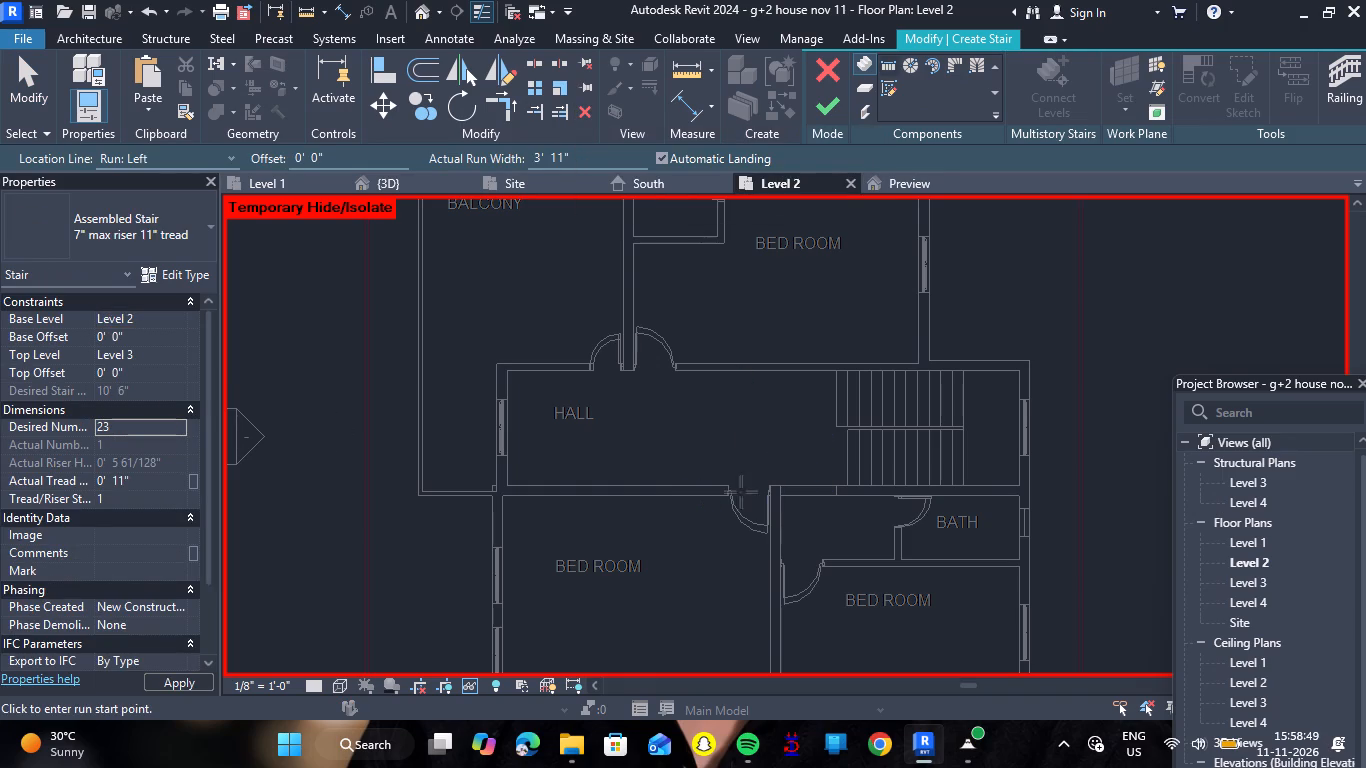
# Draw a U-shaped stair over the hall's plan symbol: 11 risers eastward along the north wall, 12 risers returning westward along the south wall.
pyautogui.click(833, 401)
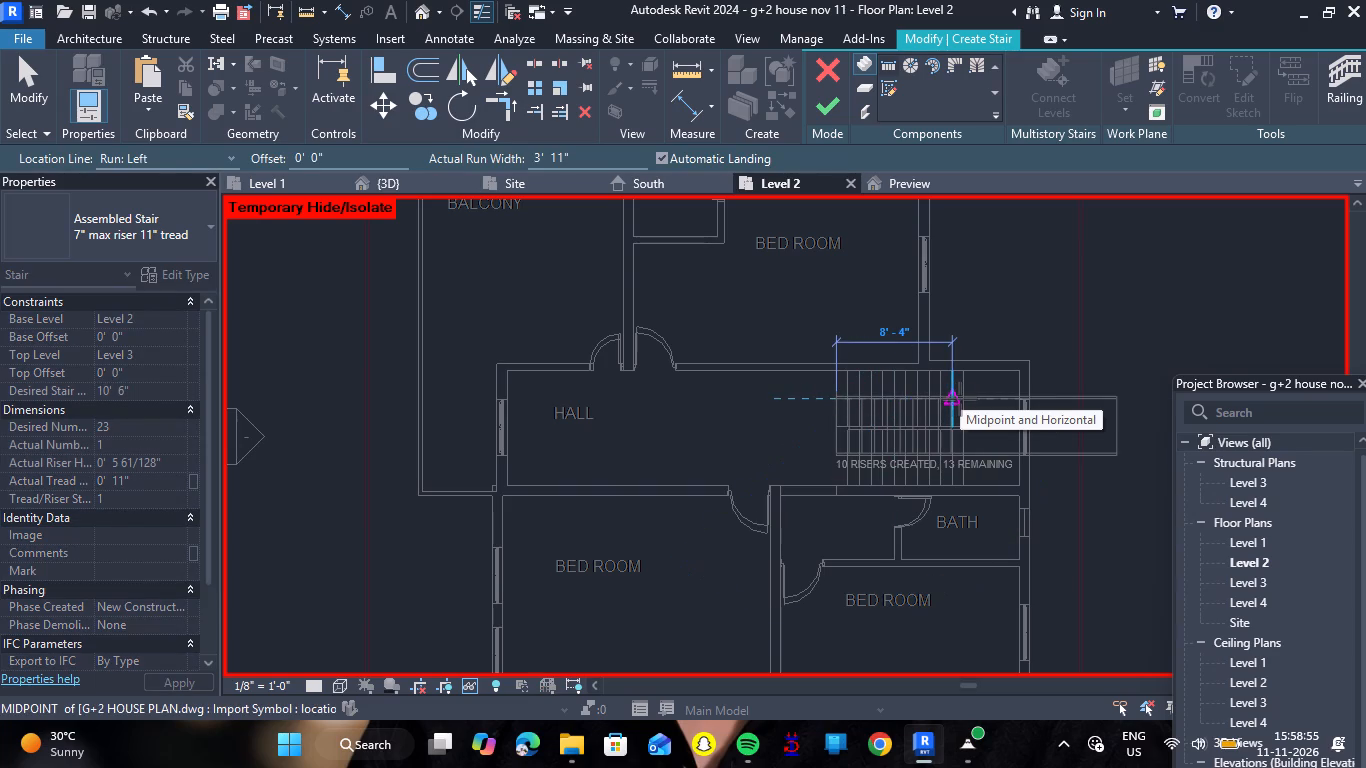
pyautogui.press('Escape')
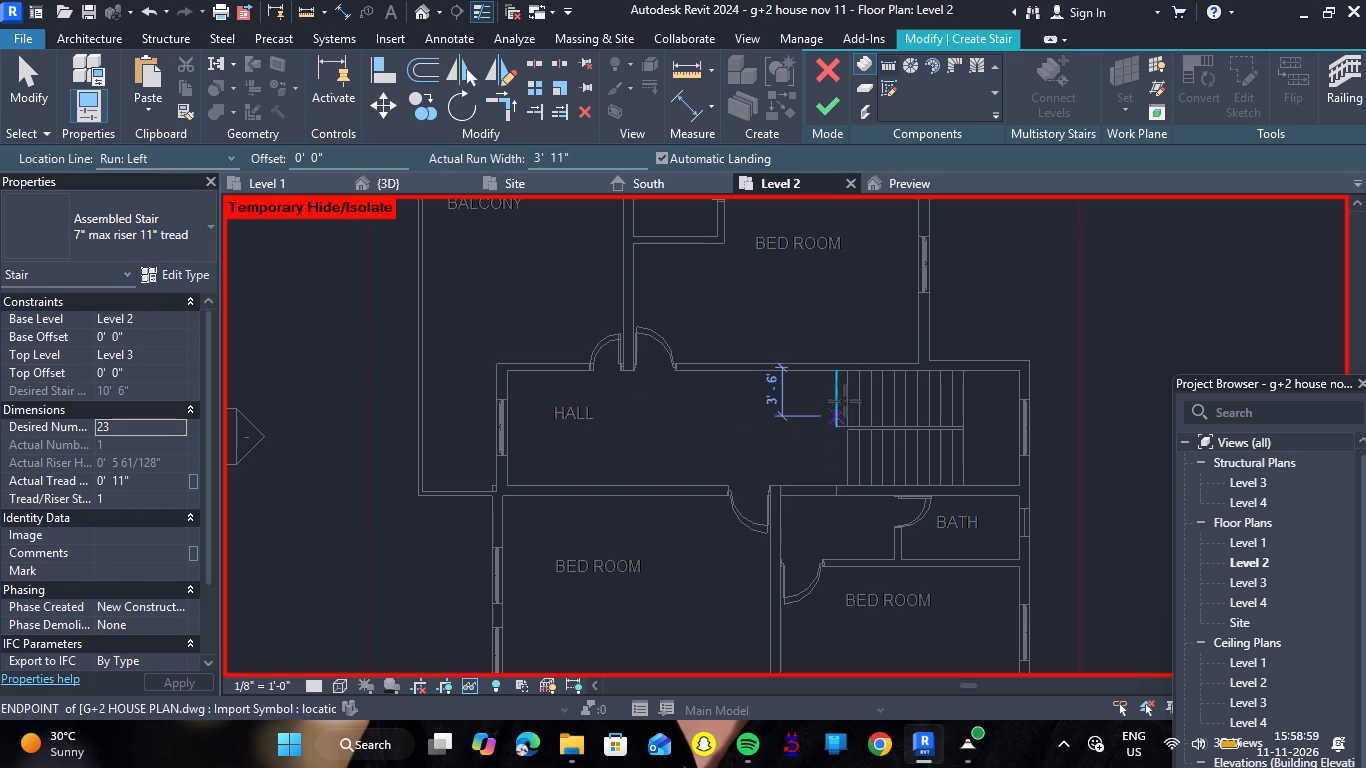
pyautogui.click(839, 376)
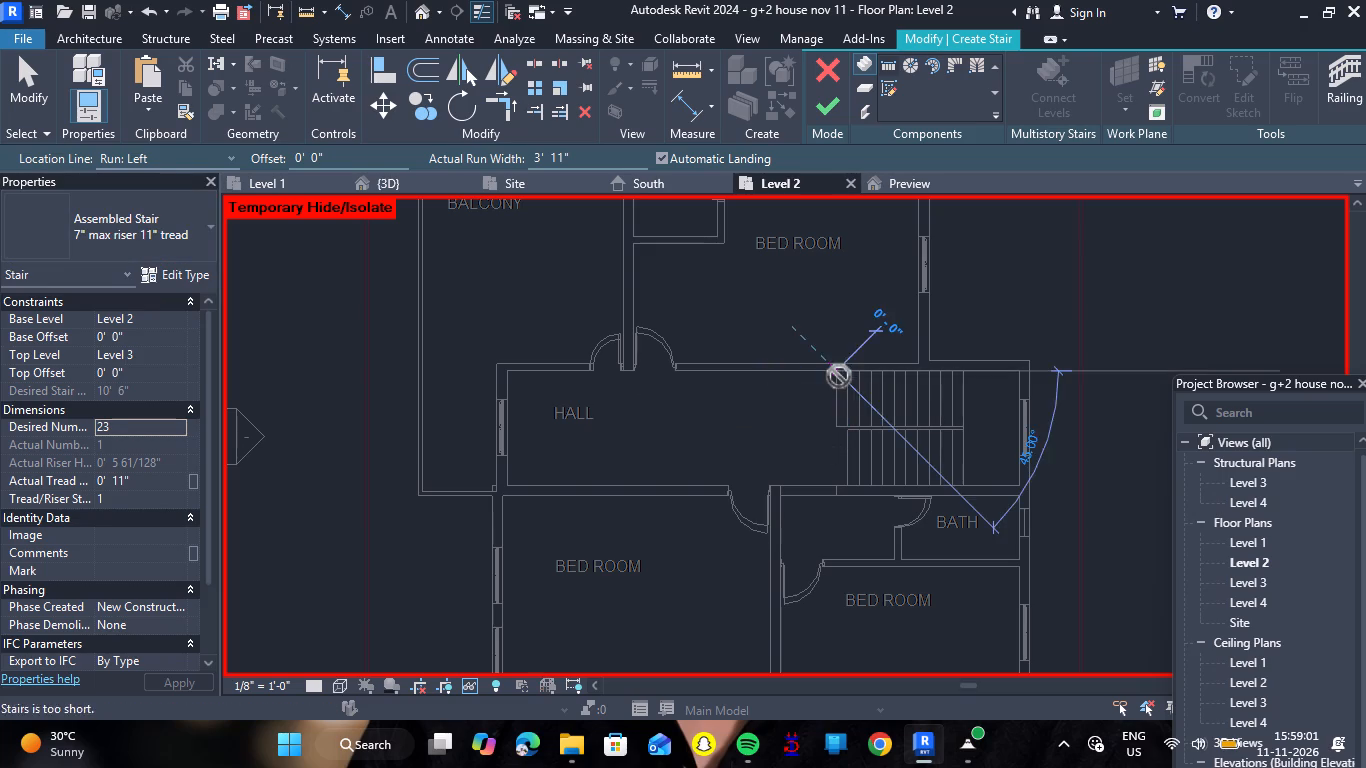
pyautogui.click(964, 371)
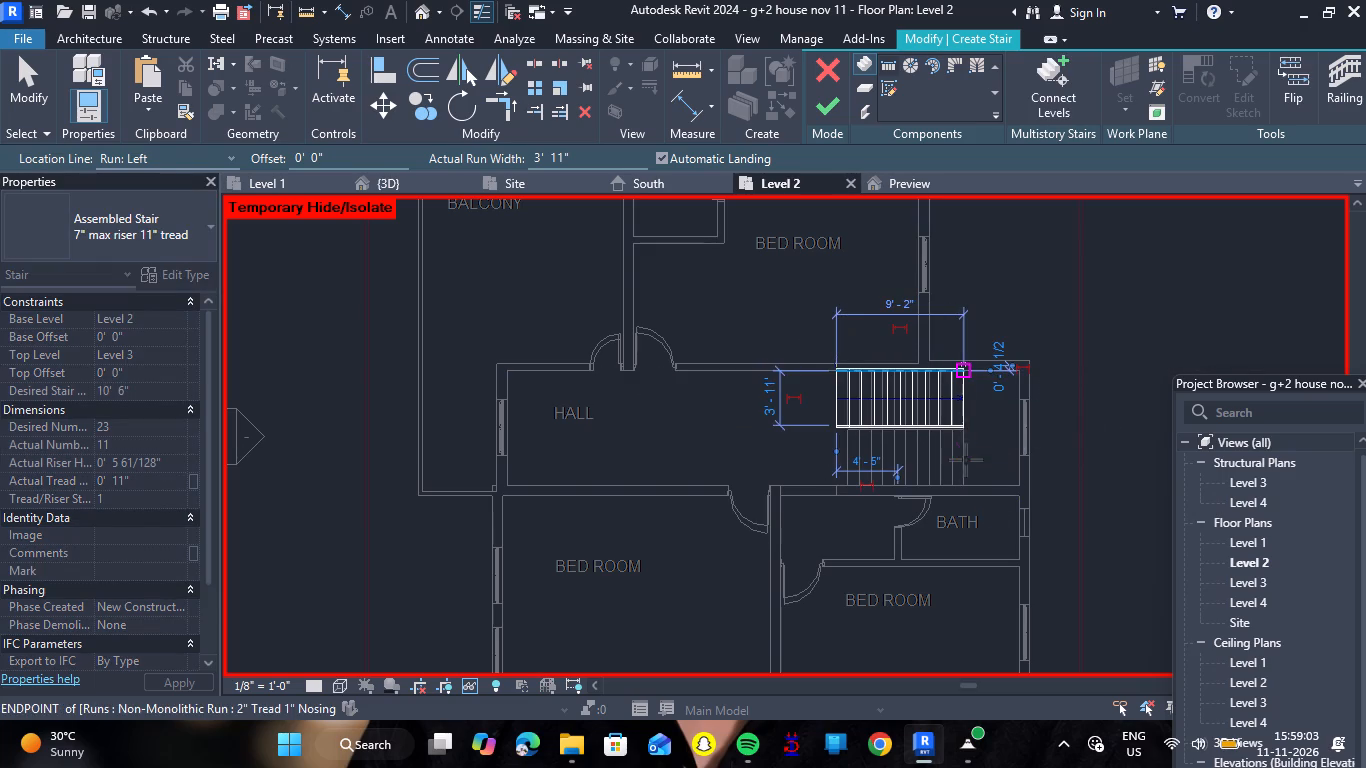
pyautogui.click(960, 487)
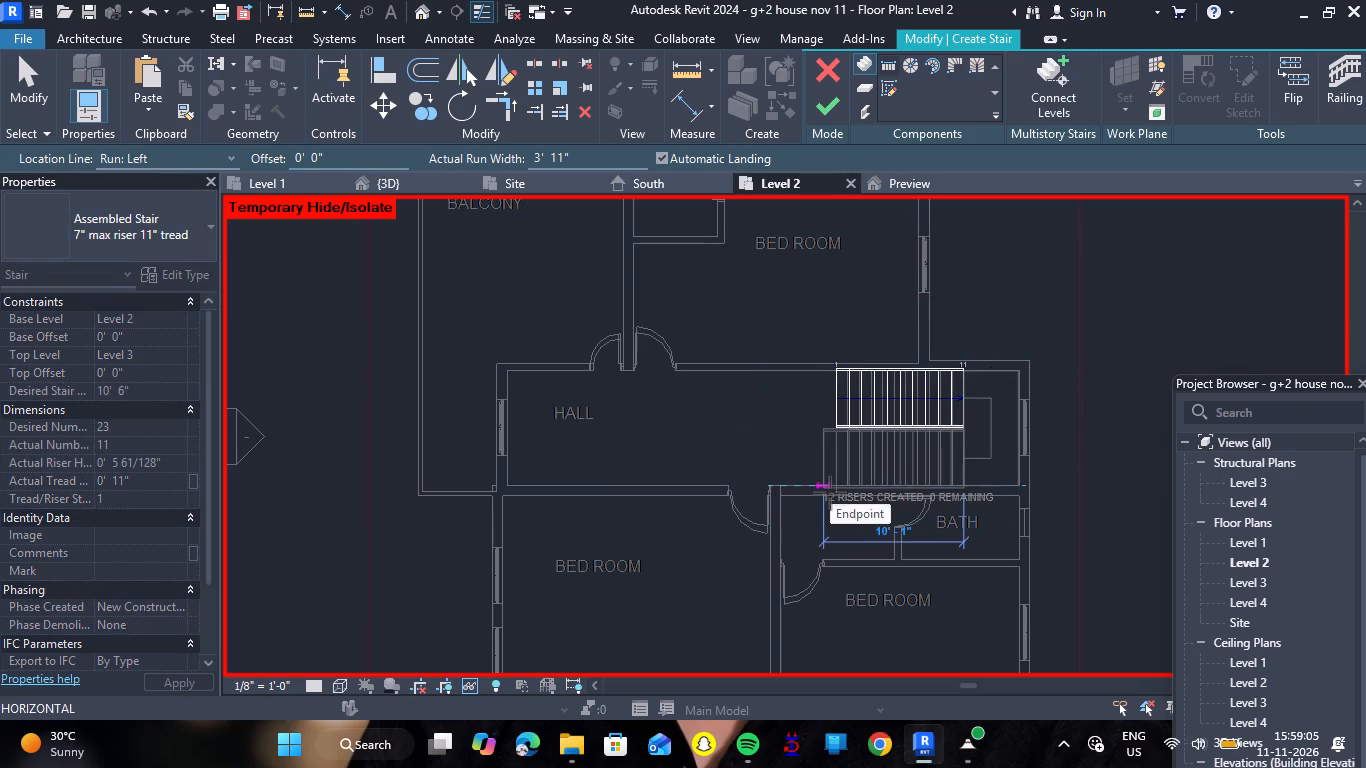
pyautogui.click(830, 493)
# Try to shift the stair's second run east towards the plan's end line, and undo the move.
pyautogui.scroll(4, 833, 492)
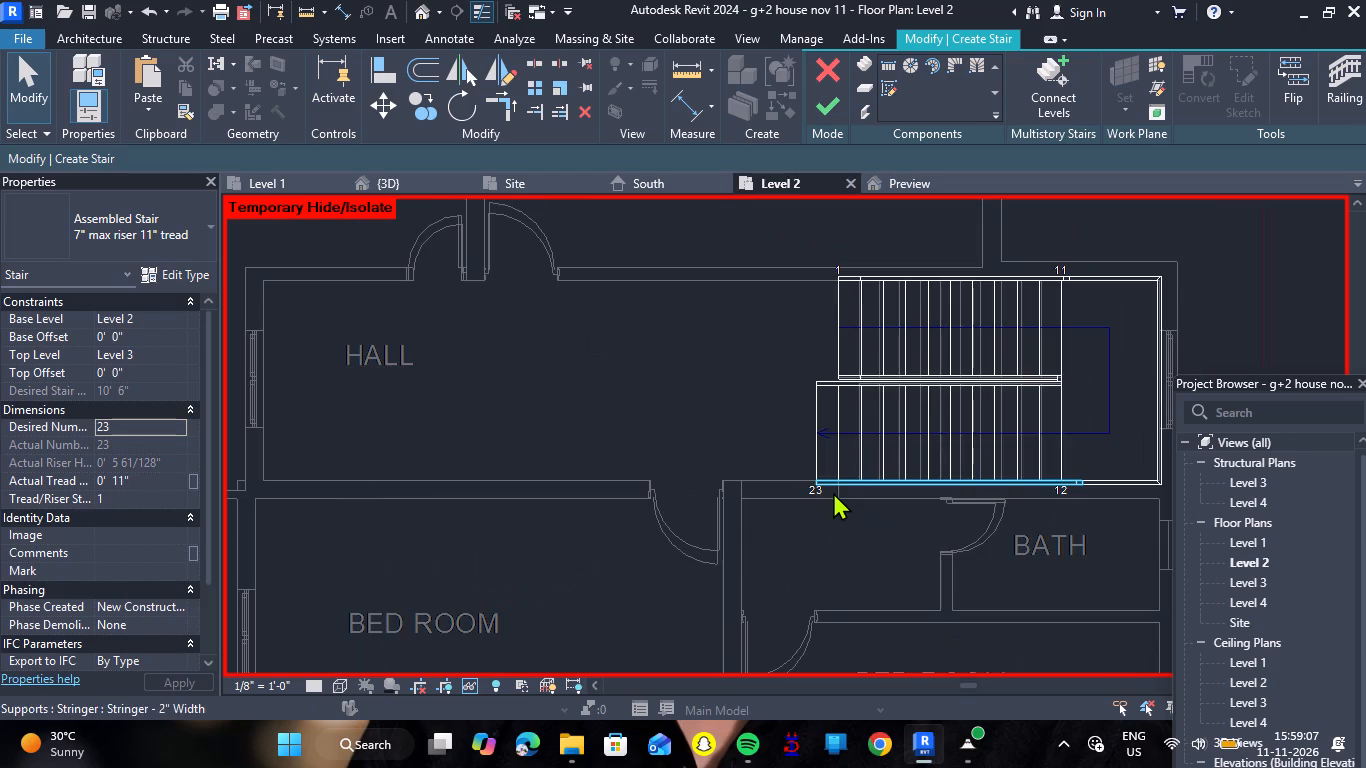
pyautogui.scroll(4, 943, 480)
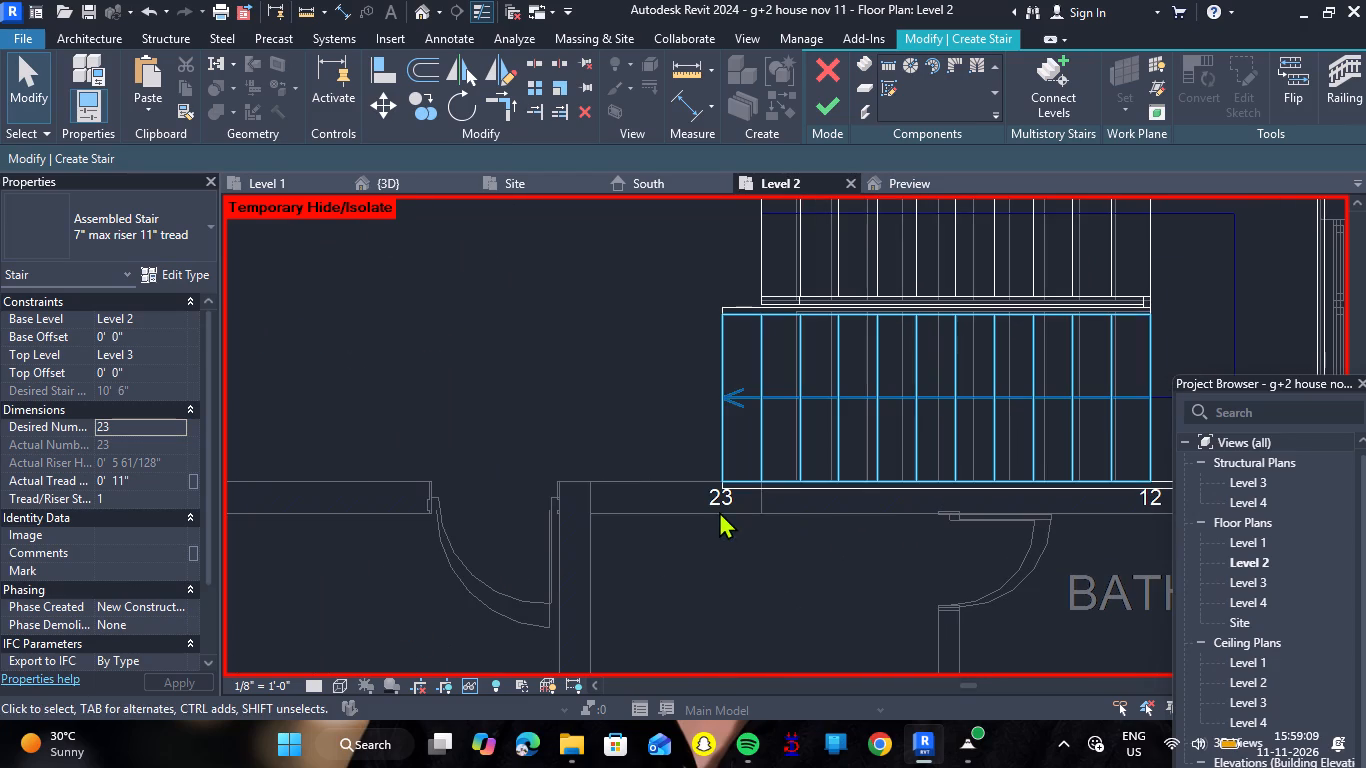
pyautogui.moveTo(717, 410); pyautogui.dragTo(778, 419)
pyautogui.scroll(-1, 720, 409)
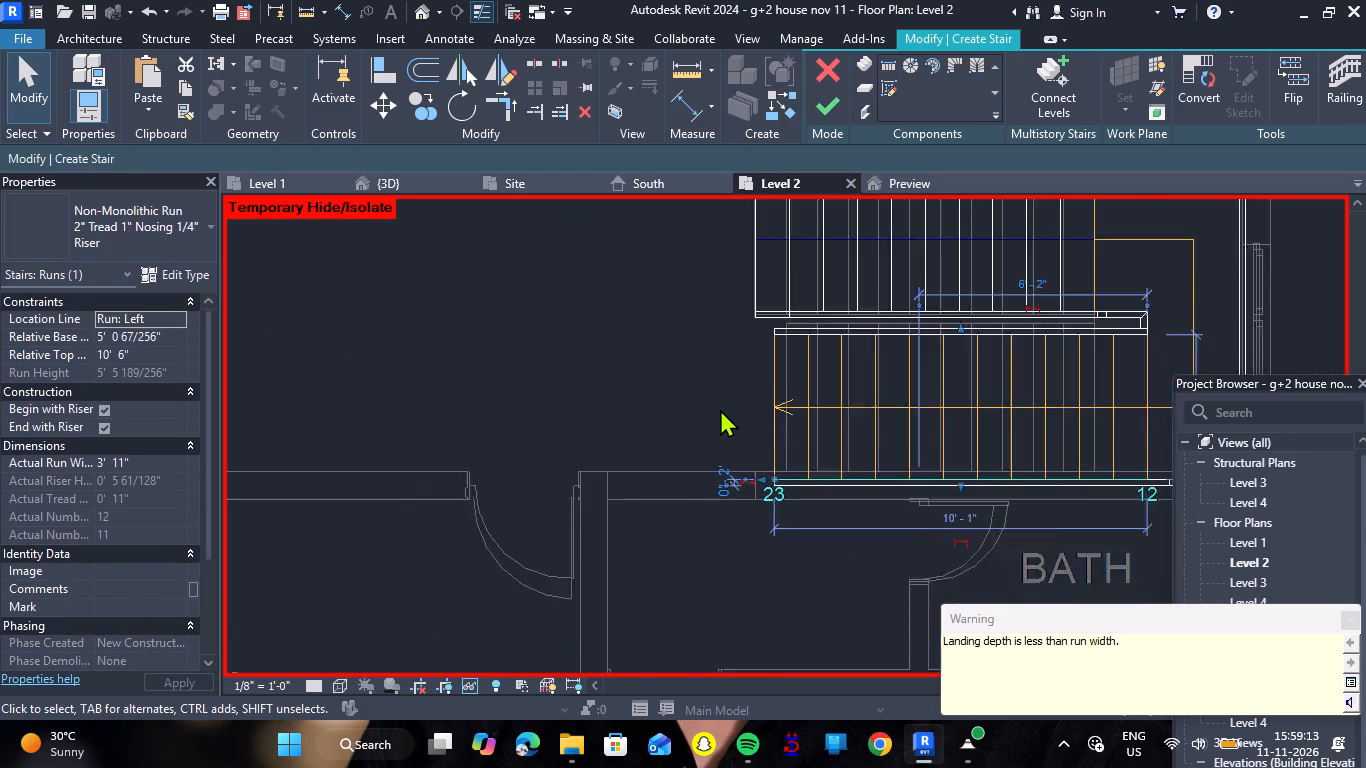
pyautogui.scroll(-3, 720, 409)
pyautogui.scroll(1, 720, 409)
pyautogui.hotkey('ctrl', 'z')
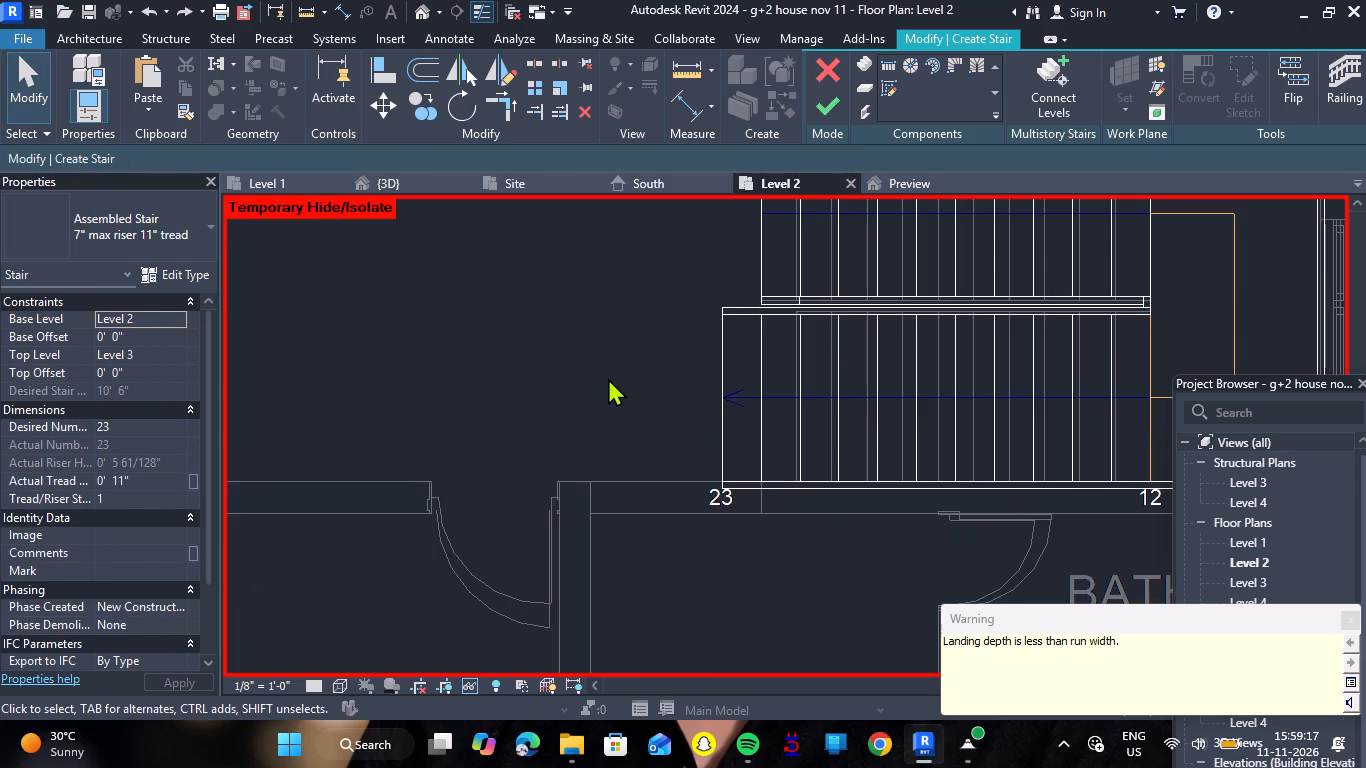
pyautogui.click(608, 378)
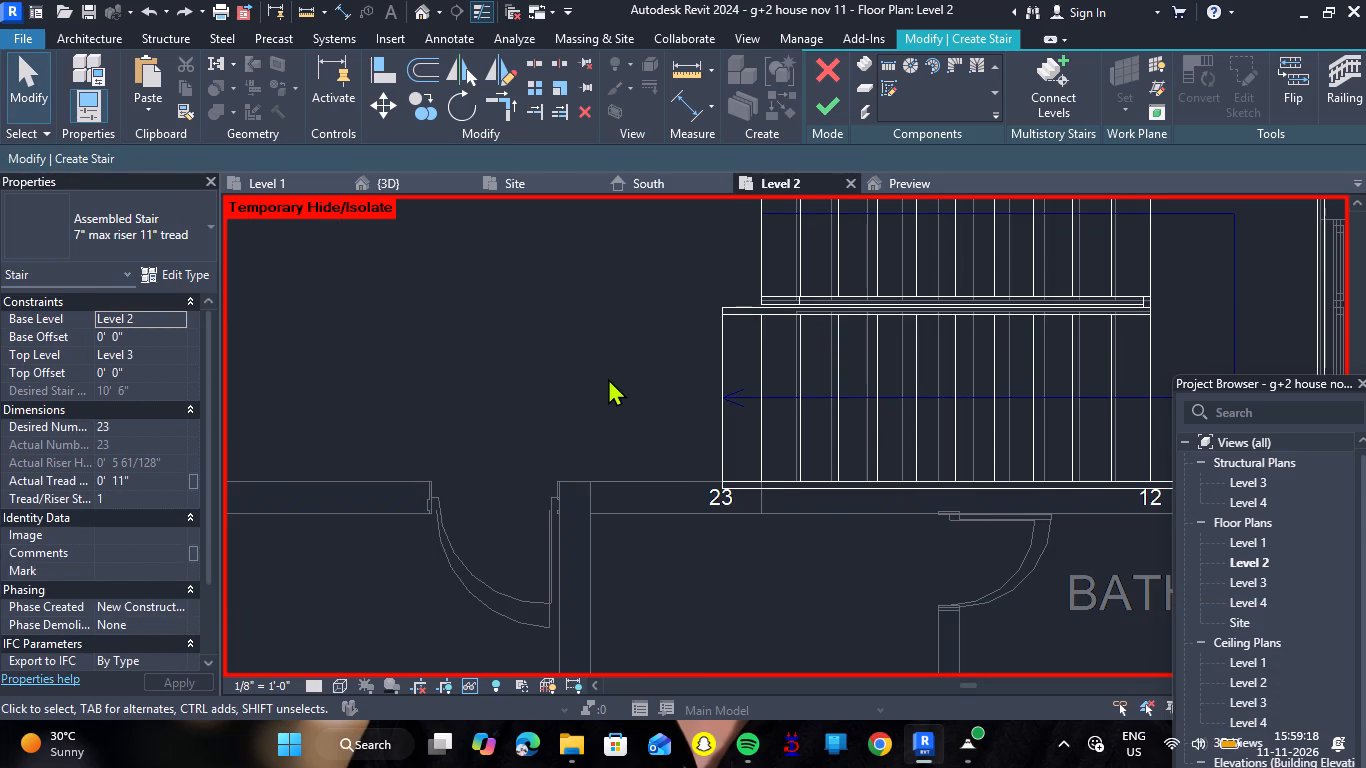
# In the 3D view, set the relative base height of the stair's first run to 1'.
pyautogui.scroll(-2, 608, 378)
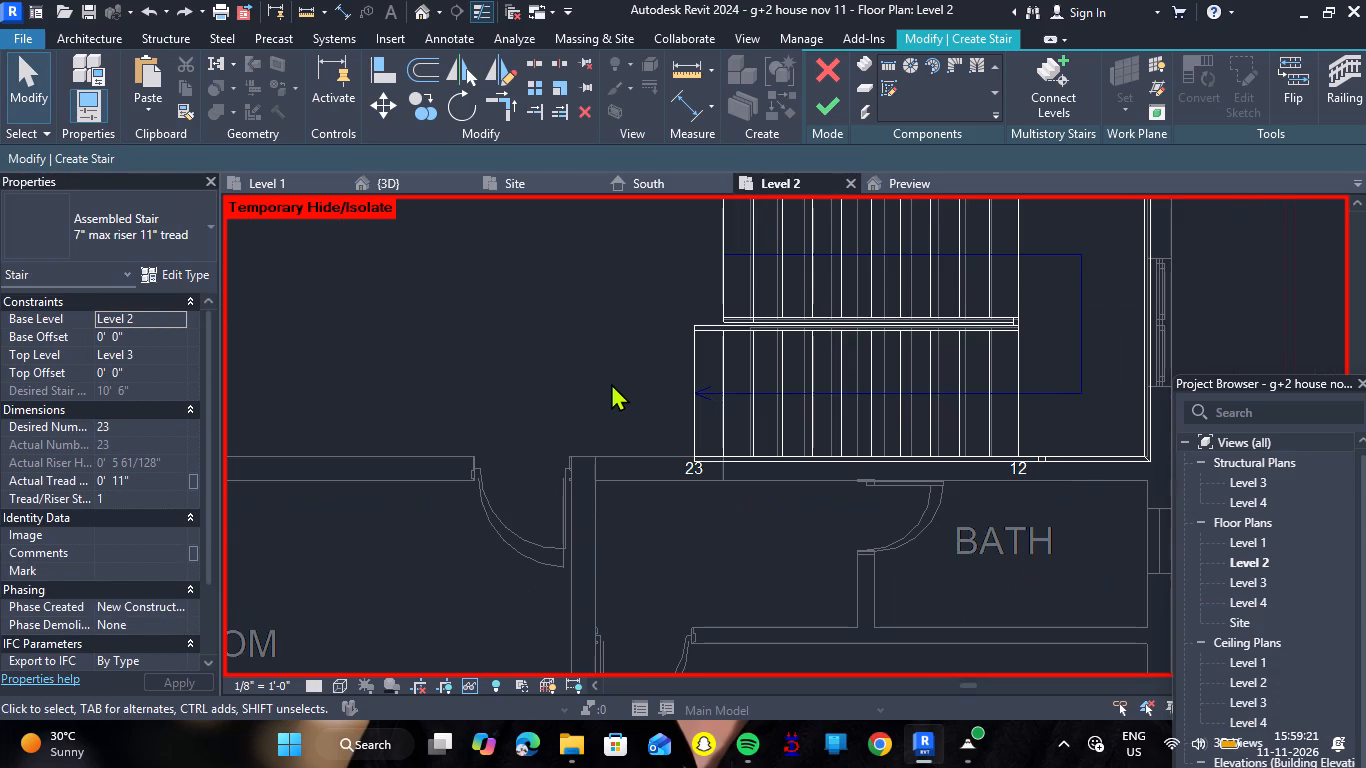
pyautogui.click(434, 182)
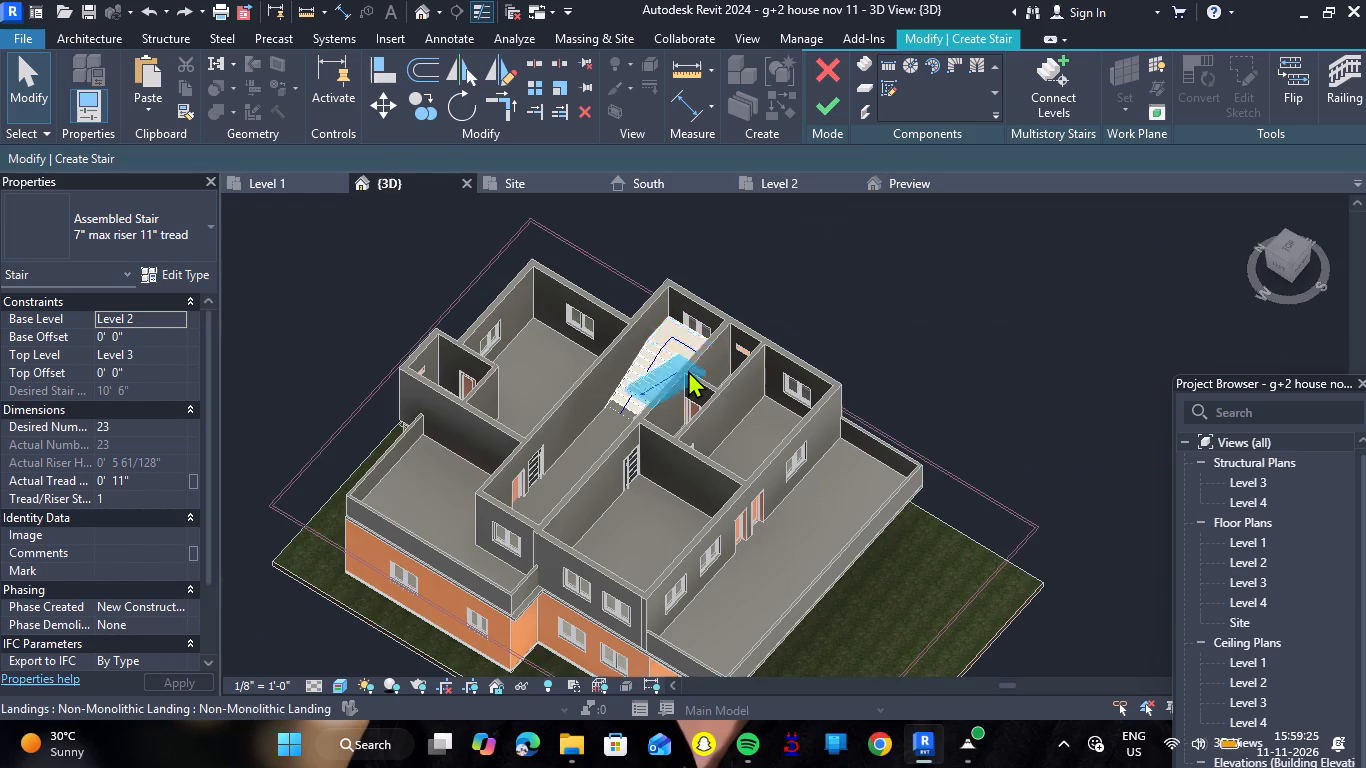
pyautogui.scroll(8, 687, 370)
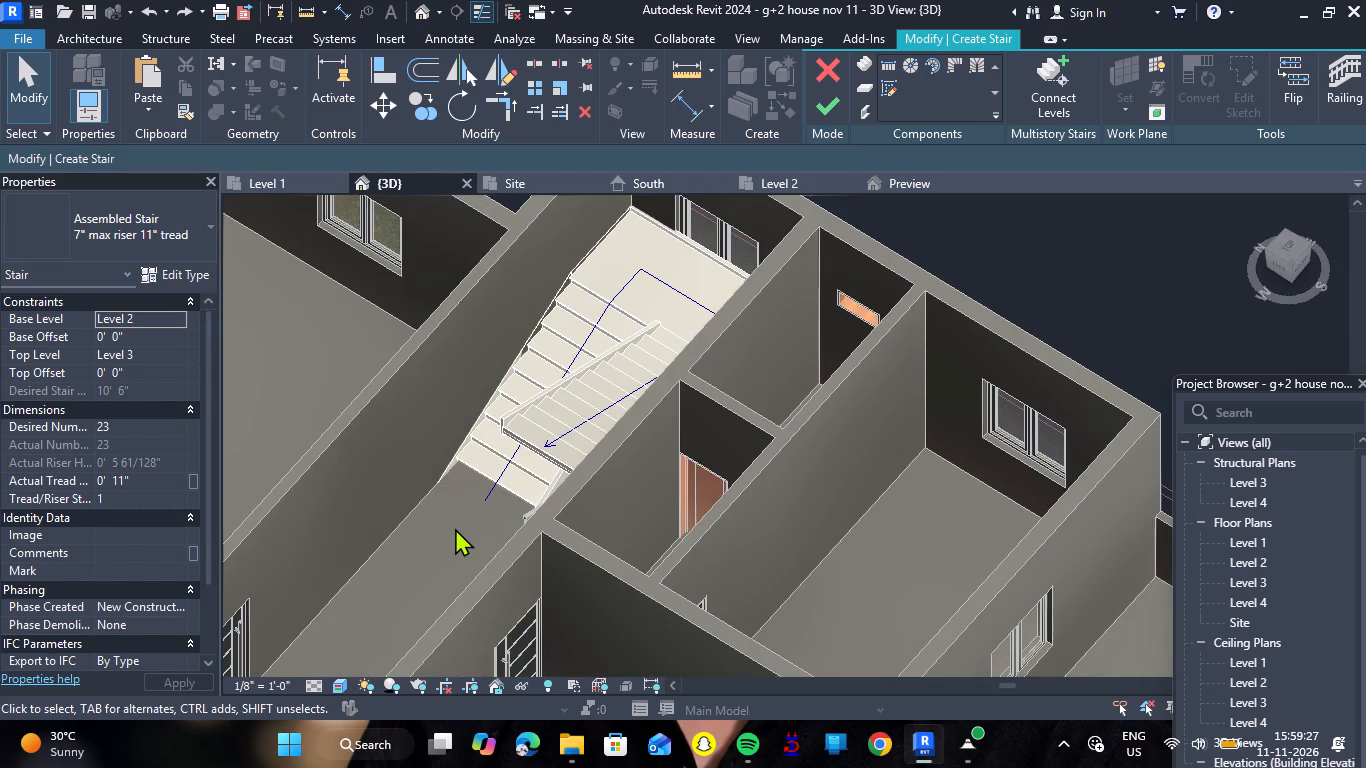
pyautogui.keyDown('shift'); pyautogui.moveTo(438, 537); pyautogui.dragTo(595, 471, button='right'); pyautogui.keyUp('shift')
pyautogui.scroll(-13, 595, 471)
pyautogui.keyDown('shift'); pyautogui.moveTo(609, 557); pyautogui.dragTo(548, 600, button='right'); pyautogui.keyUp('shift')
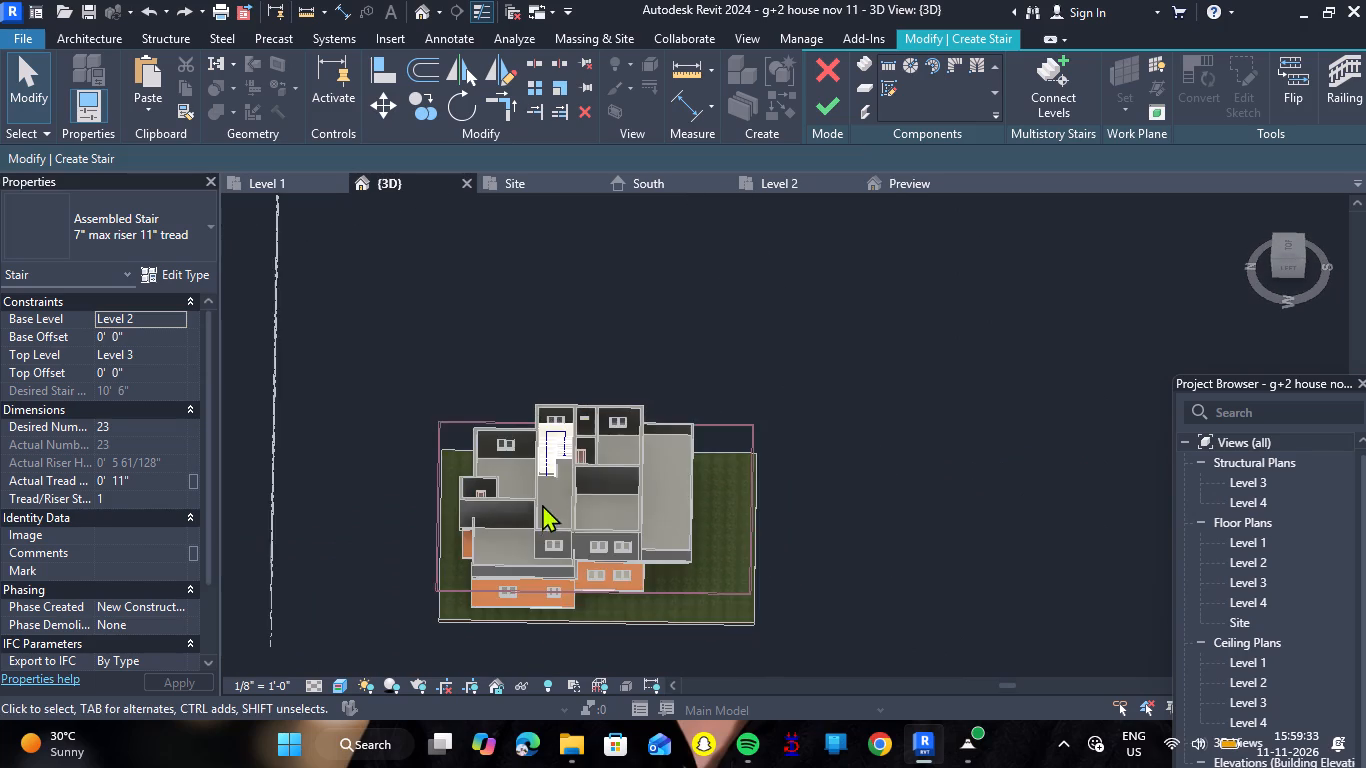
pyautogui.scroll(8, 542, 451)
pyautogui.scroll(7, 546, 534)
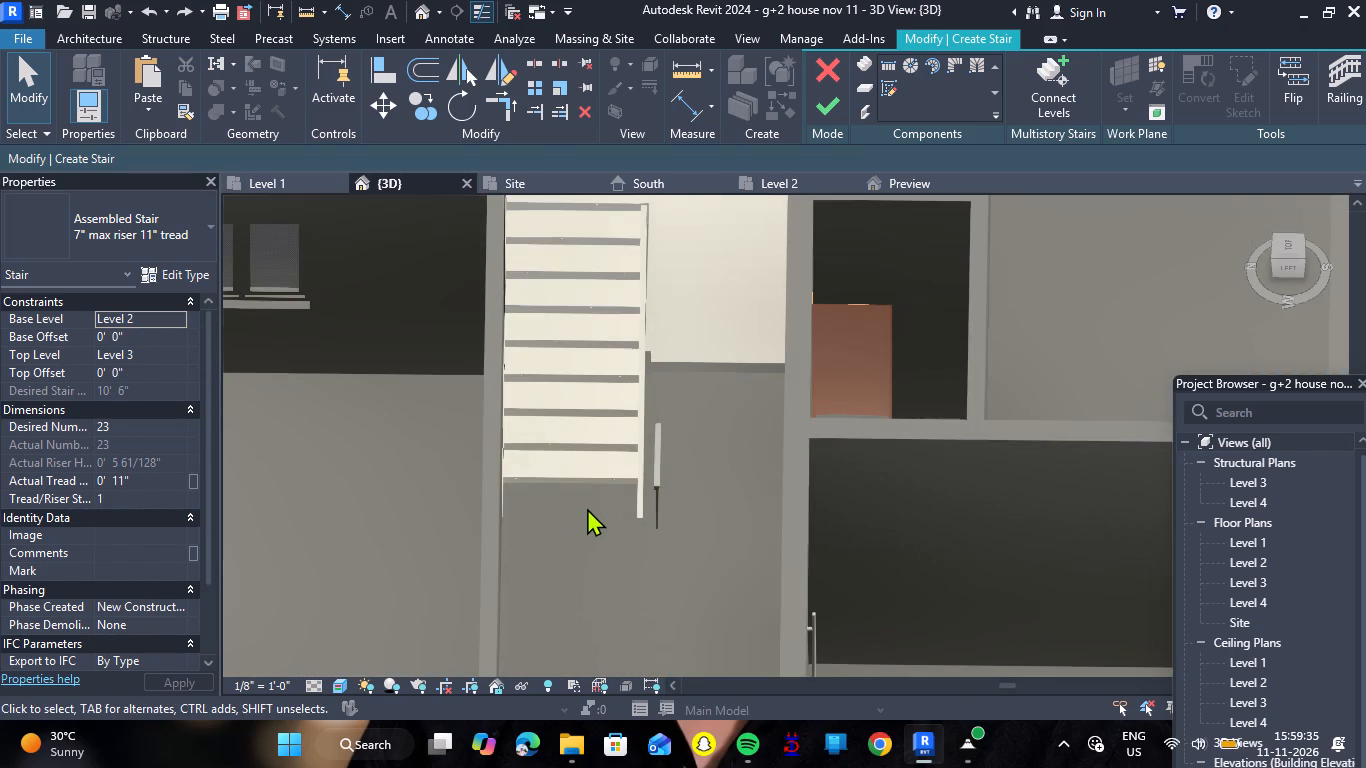
pyautogui.click(591, 480)
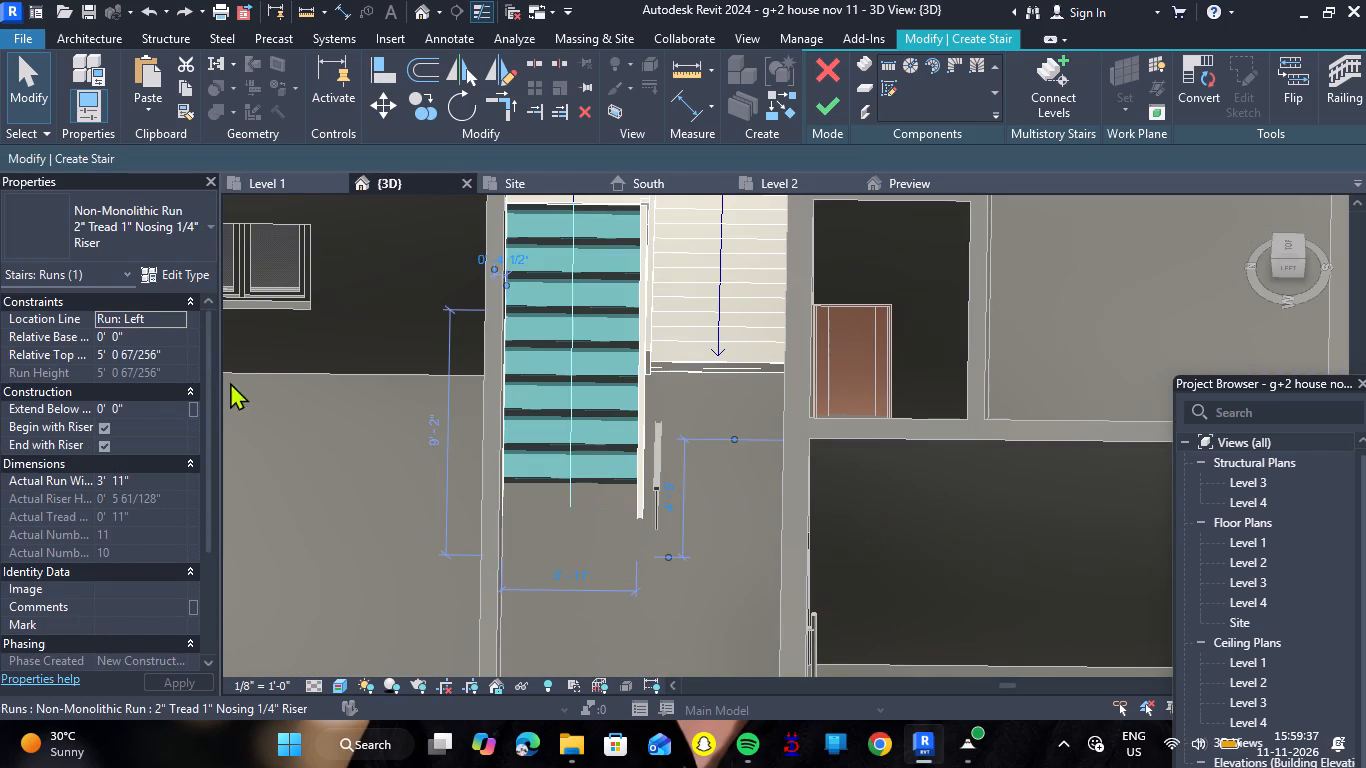
pyautogui.click(166, 337)
pyautogui.write("1'")
pyautogui.press('Return')
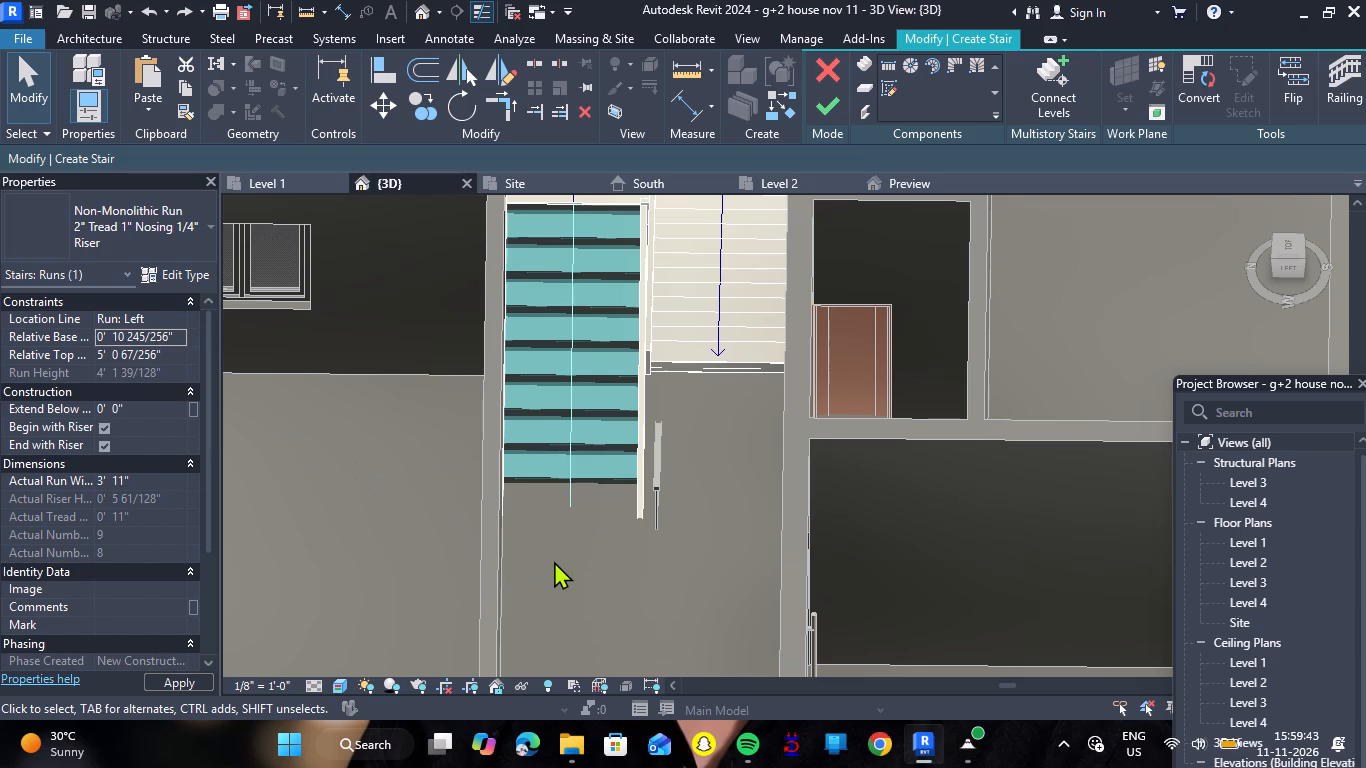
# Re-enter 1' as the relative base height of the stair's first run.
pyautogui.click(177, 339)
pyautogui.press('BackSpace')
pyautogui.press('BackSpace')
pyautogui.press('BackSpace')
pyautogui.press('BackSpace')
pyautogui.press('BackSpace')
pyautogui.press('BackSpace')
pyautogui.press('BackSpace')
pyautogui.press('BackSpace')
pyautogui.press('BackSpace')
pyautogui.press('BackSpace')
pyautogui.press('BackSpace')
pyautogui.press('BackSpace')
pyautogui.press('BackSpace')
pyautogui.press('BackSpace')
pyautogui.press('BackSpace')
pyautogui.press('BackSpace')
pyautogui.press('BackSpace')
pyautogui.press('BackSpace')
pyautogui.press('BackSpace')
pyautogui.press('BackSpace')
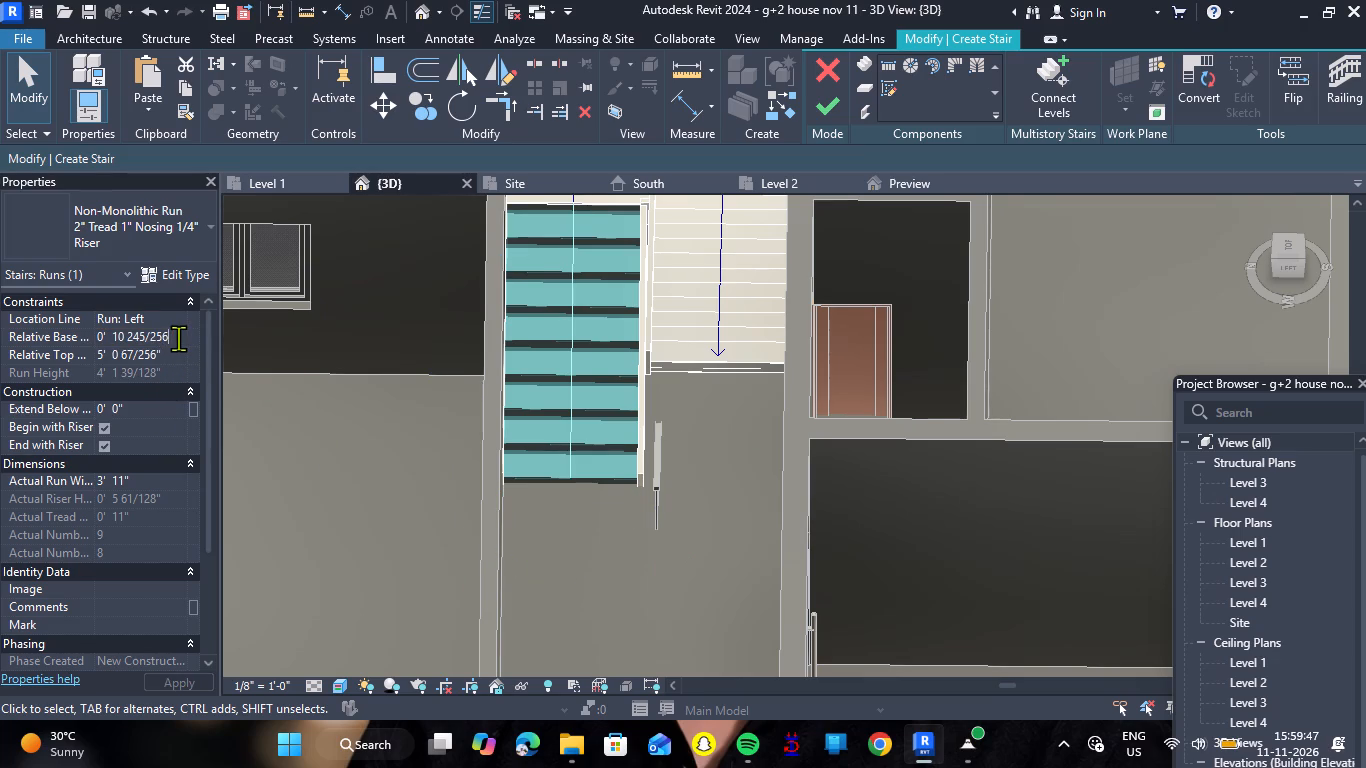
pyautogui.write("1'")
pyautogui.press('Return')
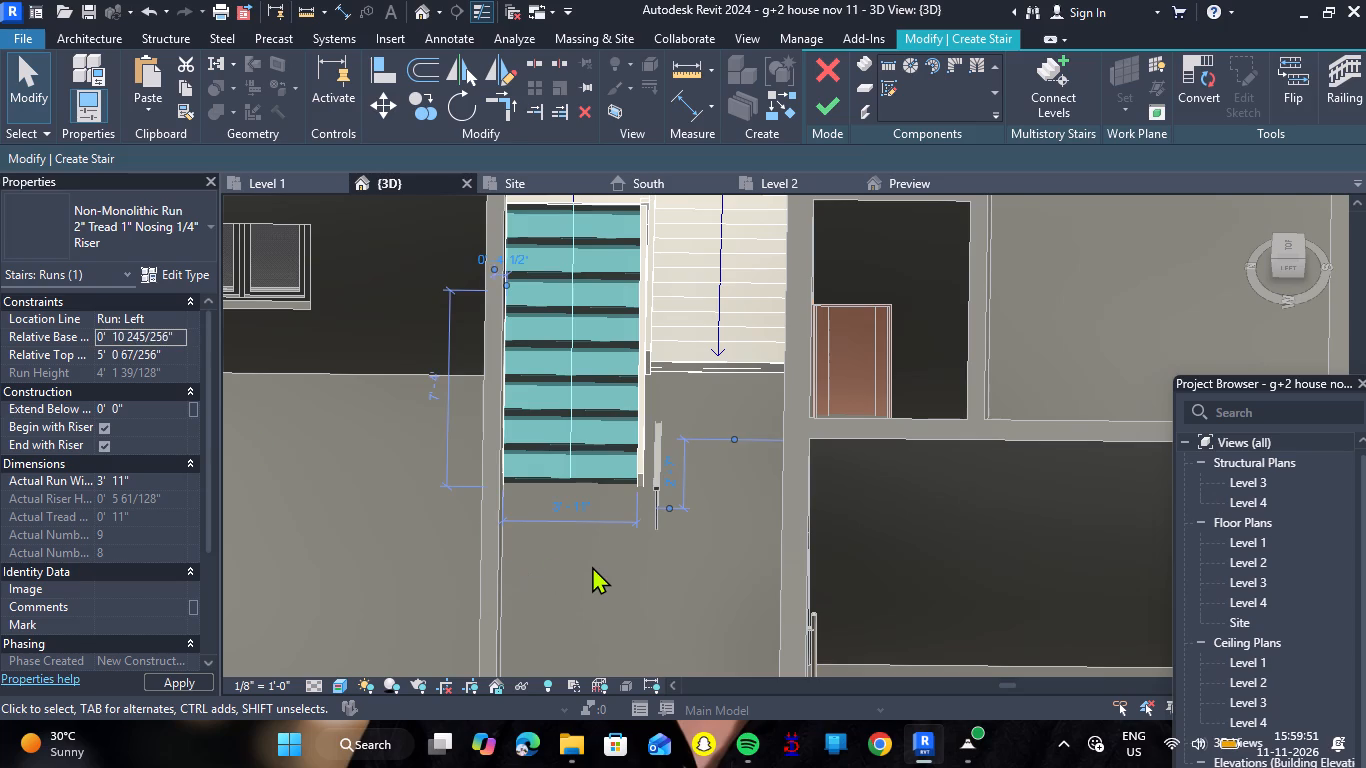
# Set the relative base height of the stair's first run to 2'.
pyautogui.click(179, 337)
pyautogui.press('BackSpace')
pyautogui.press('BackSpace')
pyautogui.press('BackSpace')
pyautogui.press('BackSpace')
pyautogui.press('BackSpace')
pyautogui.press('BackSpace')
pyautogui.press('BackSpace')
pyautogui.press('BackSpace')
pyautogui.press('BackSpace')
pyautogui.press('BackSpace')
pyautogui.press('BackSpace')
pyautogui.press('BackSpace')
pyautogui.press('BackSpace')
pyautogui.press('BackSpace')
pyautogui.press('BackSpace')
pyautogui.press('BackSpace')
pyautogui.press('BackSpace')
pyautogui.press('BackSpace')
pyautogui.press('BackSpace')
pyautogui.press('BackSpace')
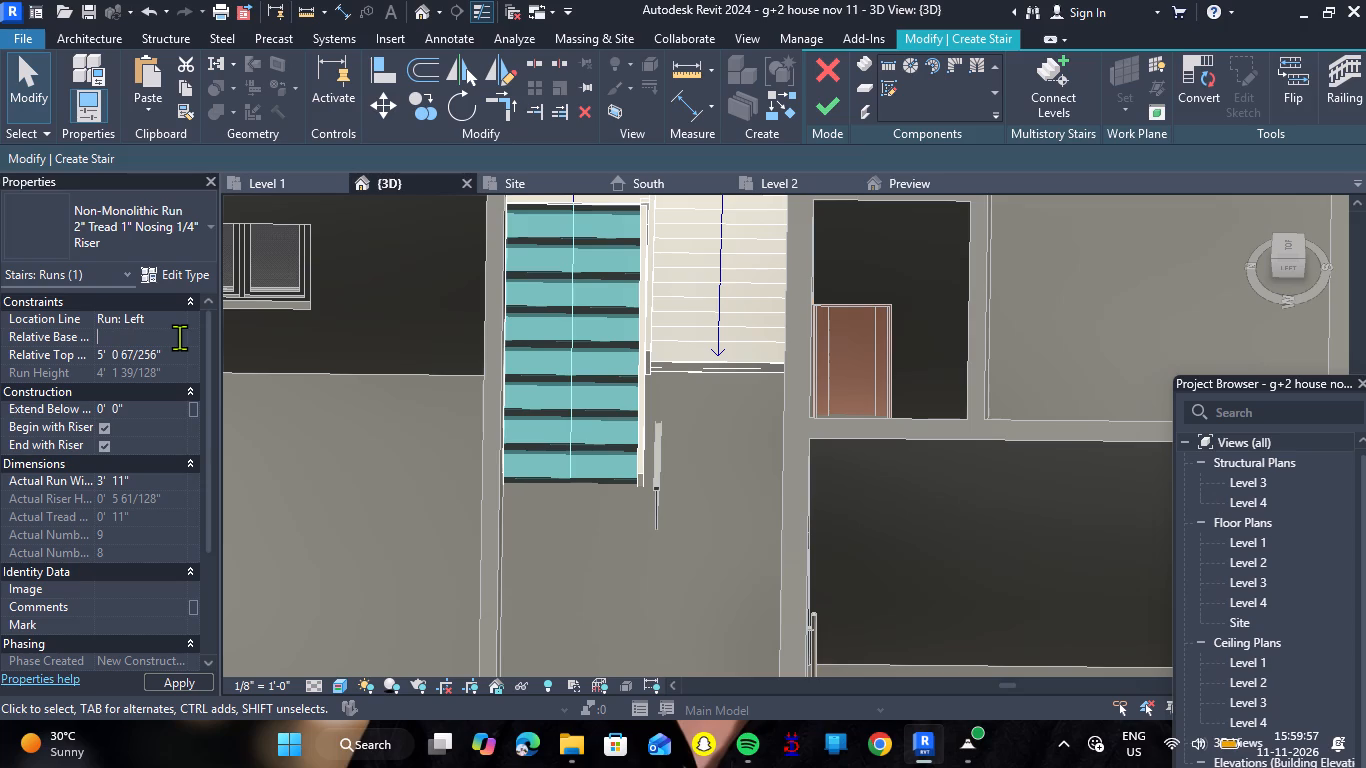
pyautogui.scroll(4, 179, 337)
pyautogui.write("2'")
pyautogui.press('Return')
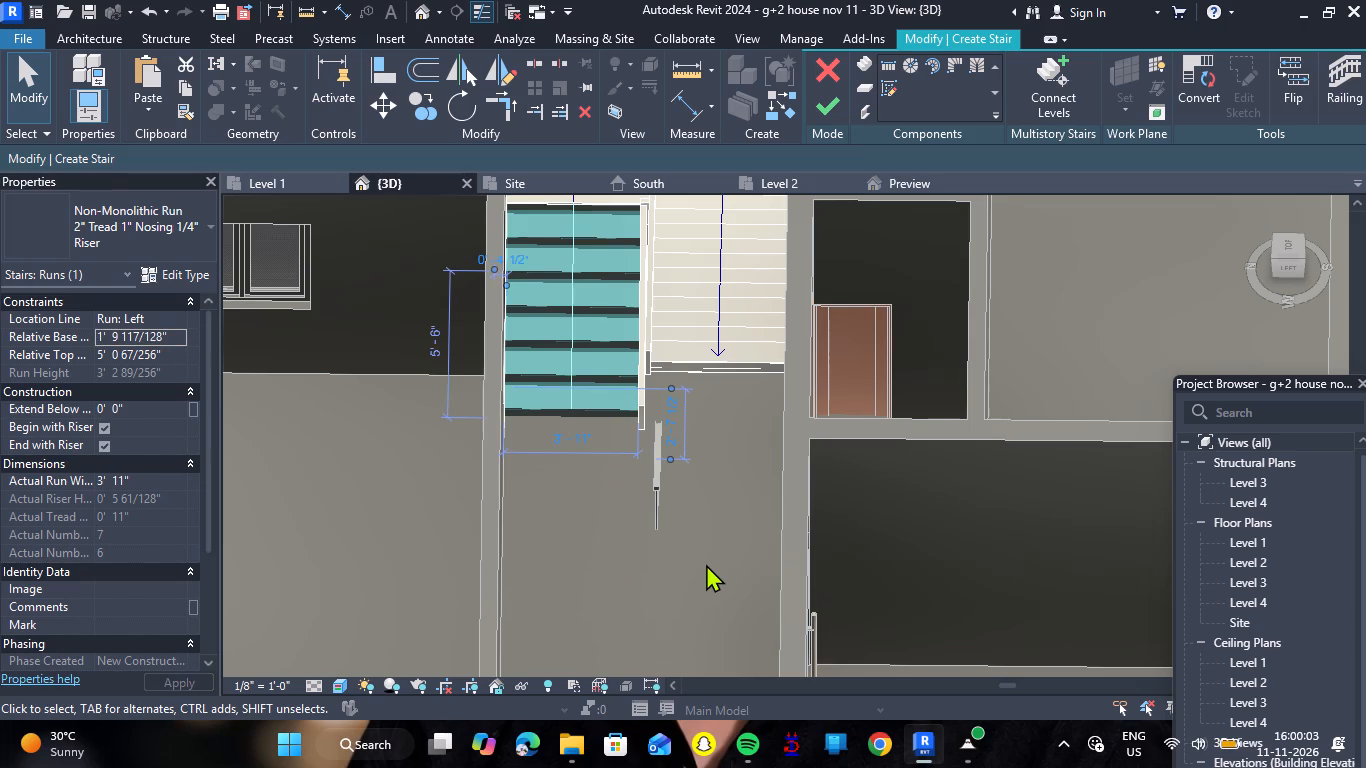
# Set the relative base height of the stair's first run to 1'.
pyautogui.keyDown('shift'); pyautogui.moveTo(664, 569); pyautogui.dragTo(443, 532, button='right'); pyautogui.keyUp('shift')
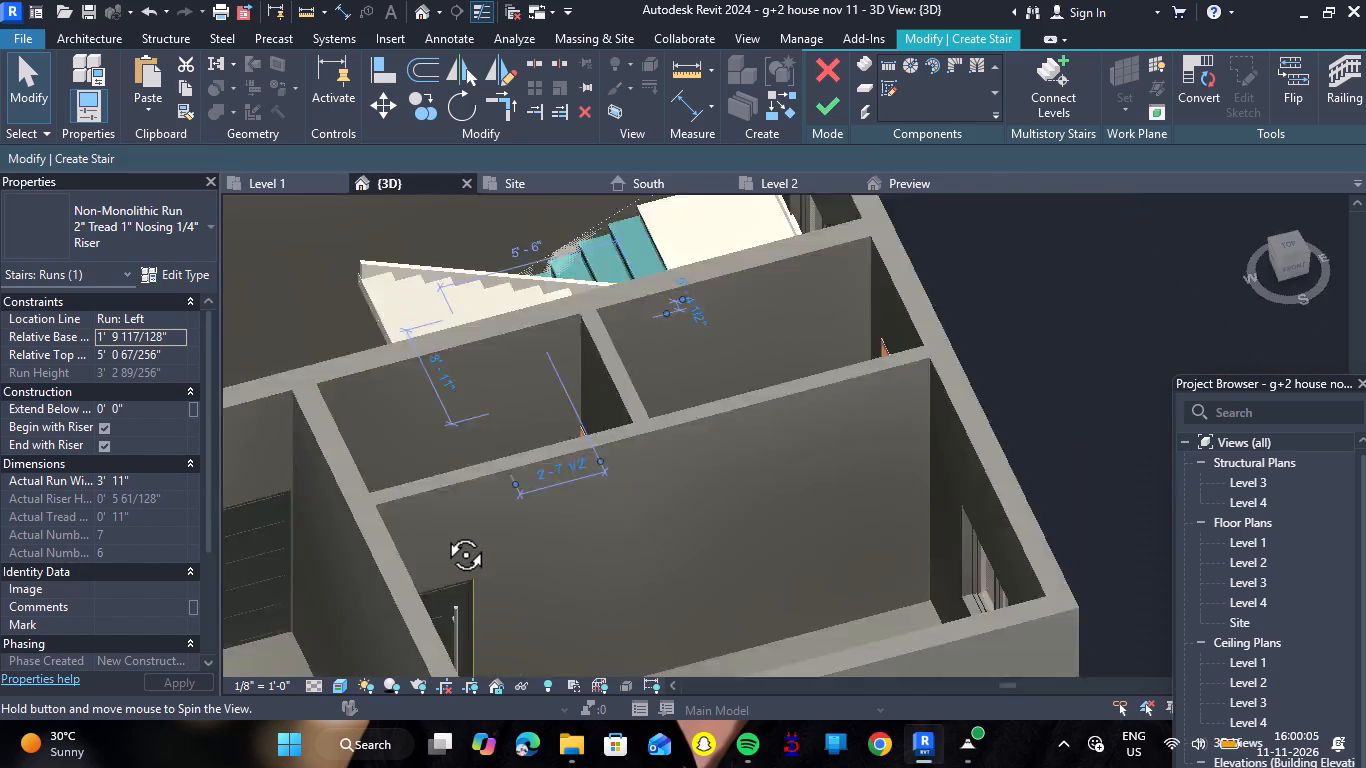
pyautogui.keyDown('shift'); pyautogui.moveTo(443, 532); pyautogui.dragTo(632, 417, button='right'); pyautogui.keyUp('shift')
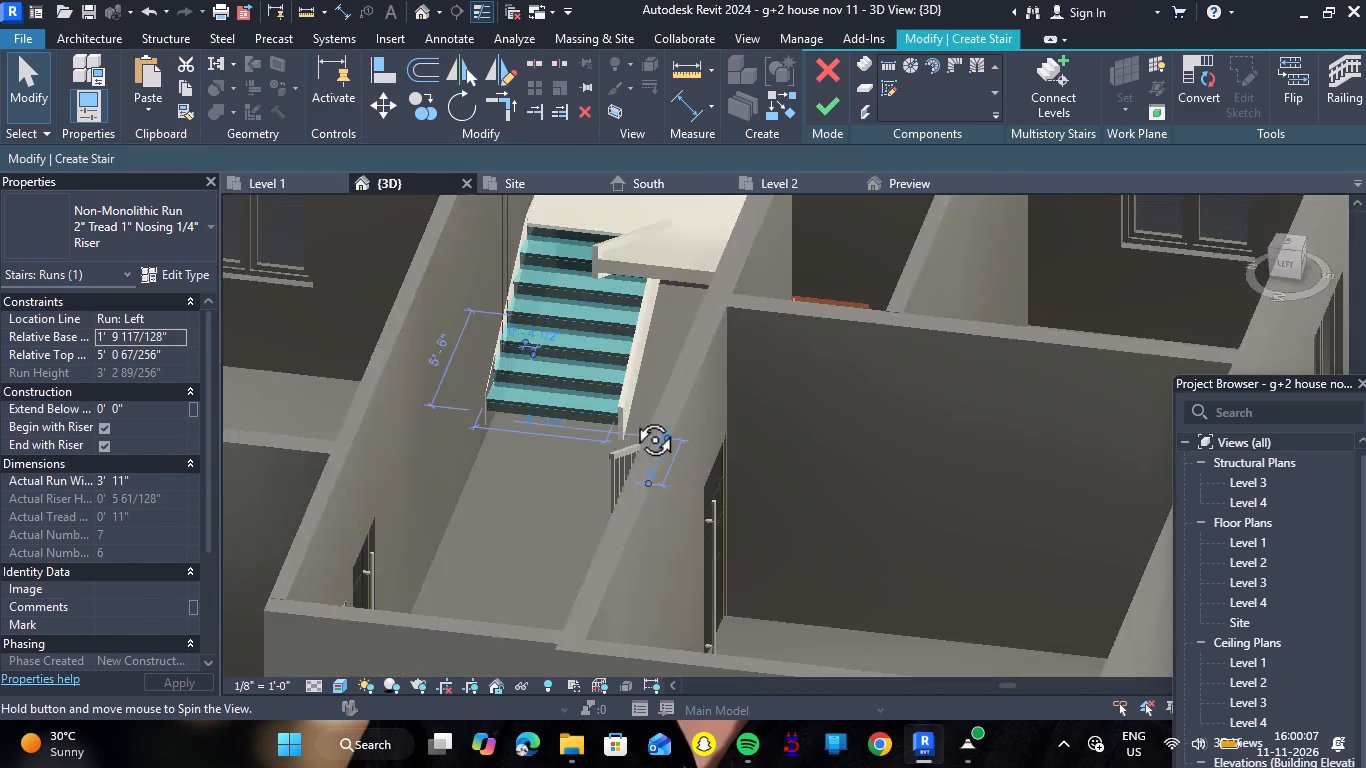
pyautogui.keyDown('shift'); pyautogui.moveTo(632, 417); pyautogui.dragTo(675, 398, button='right'); pyautogui.keyUp('shift')
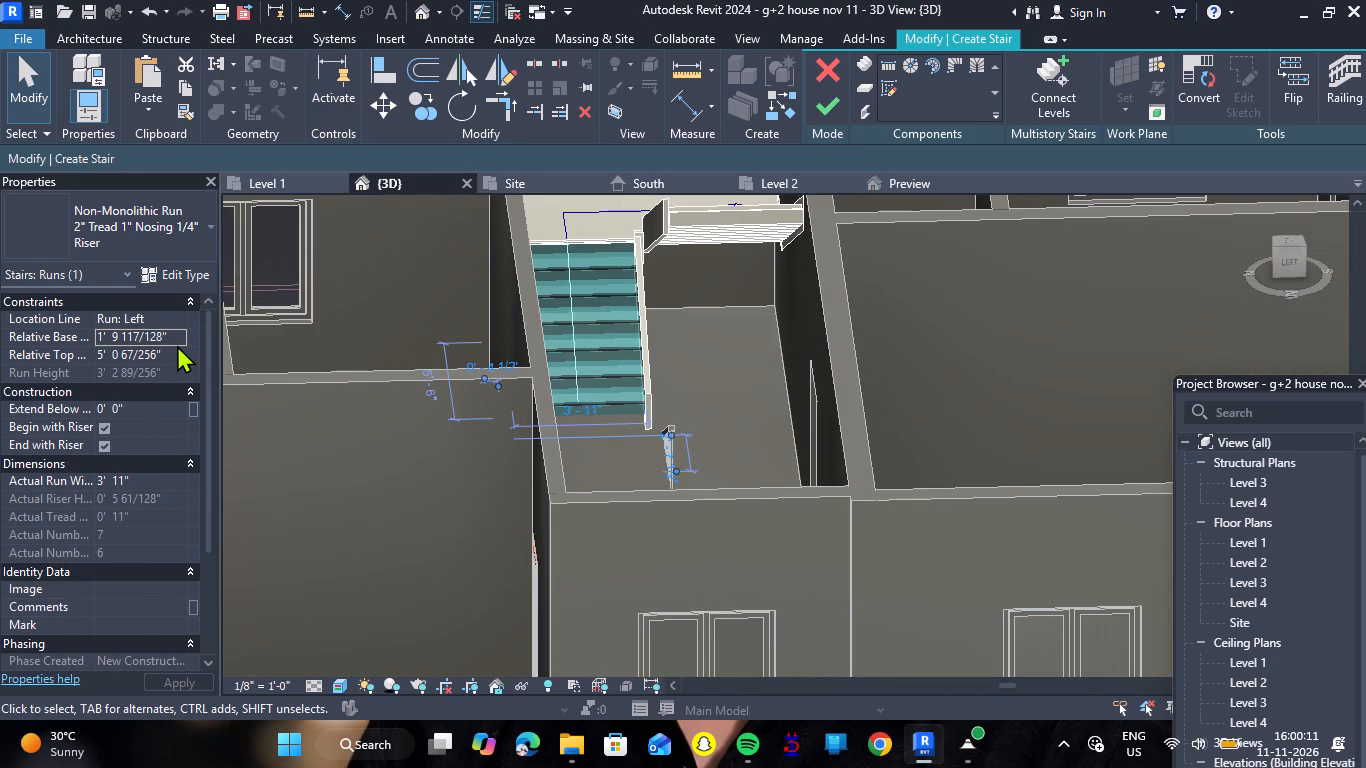
pyautogui.click(177, 344)
pyautogui.write("1'")
pyautogui.press('Return')
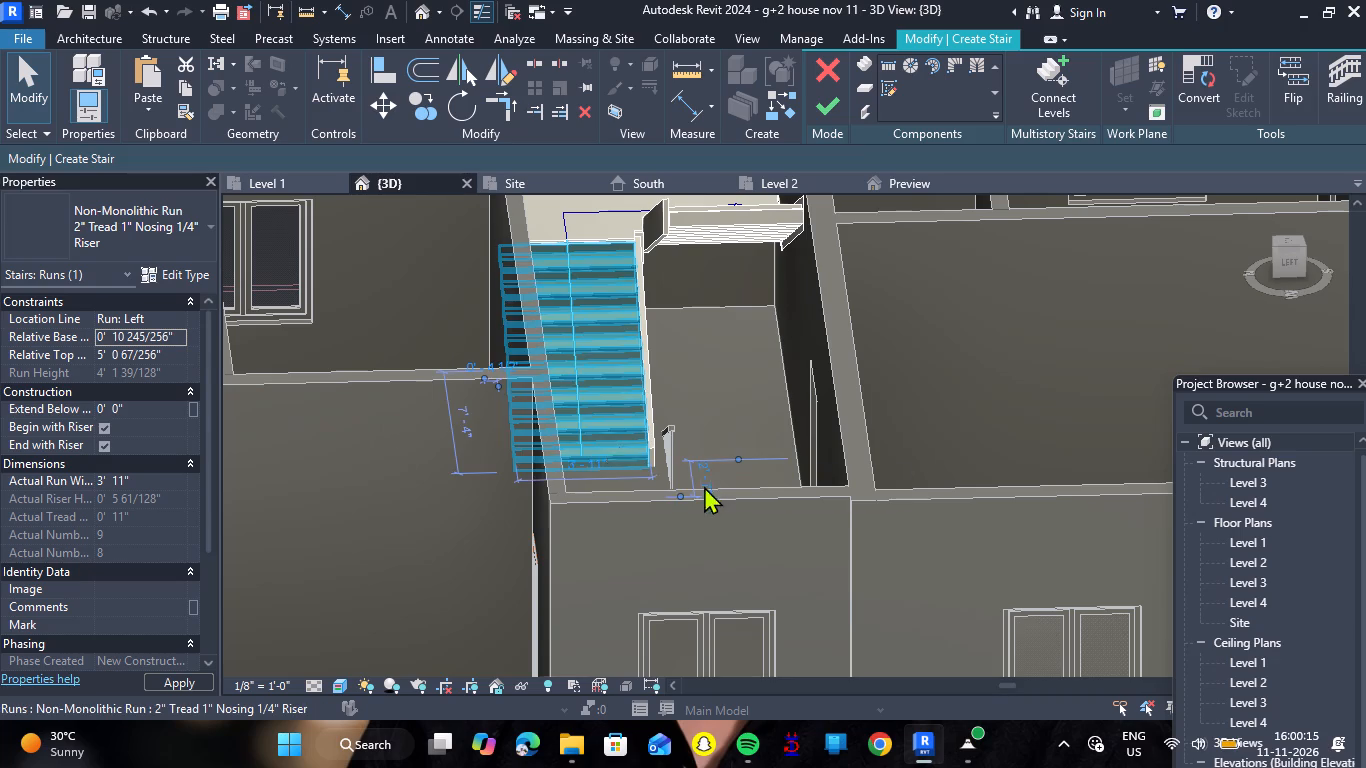
# Inspect the stair's second run above the hall and finish the Level 2 to Level 3 stair.
pyautogui.click(711, 384)
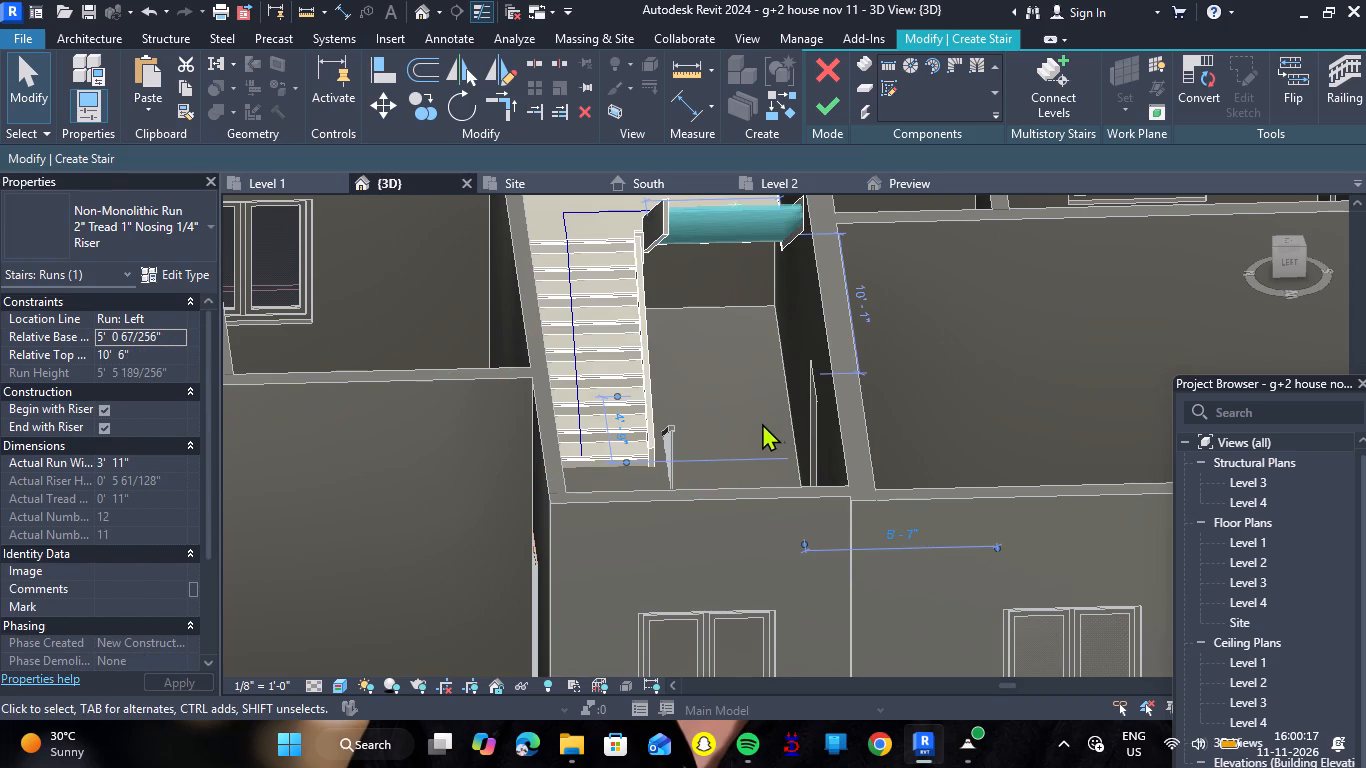
pyautogui.keyDown('shift'); pyautogui.moveTo(760, 423); pyautogui.dragTo(710, 445, button='right'); pyautogui.keyUp('shift')
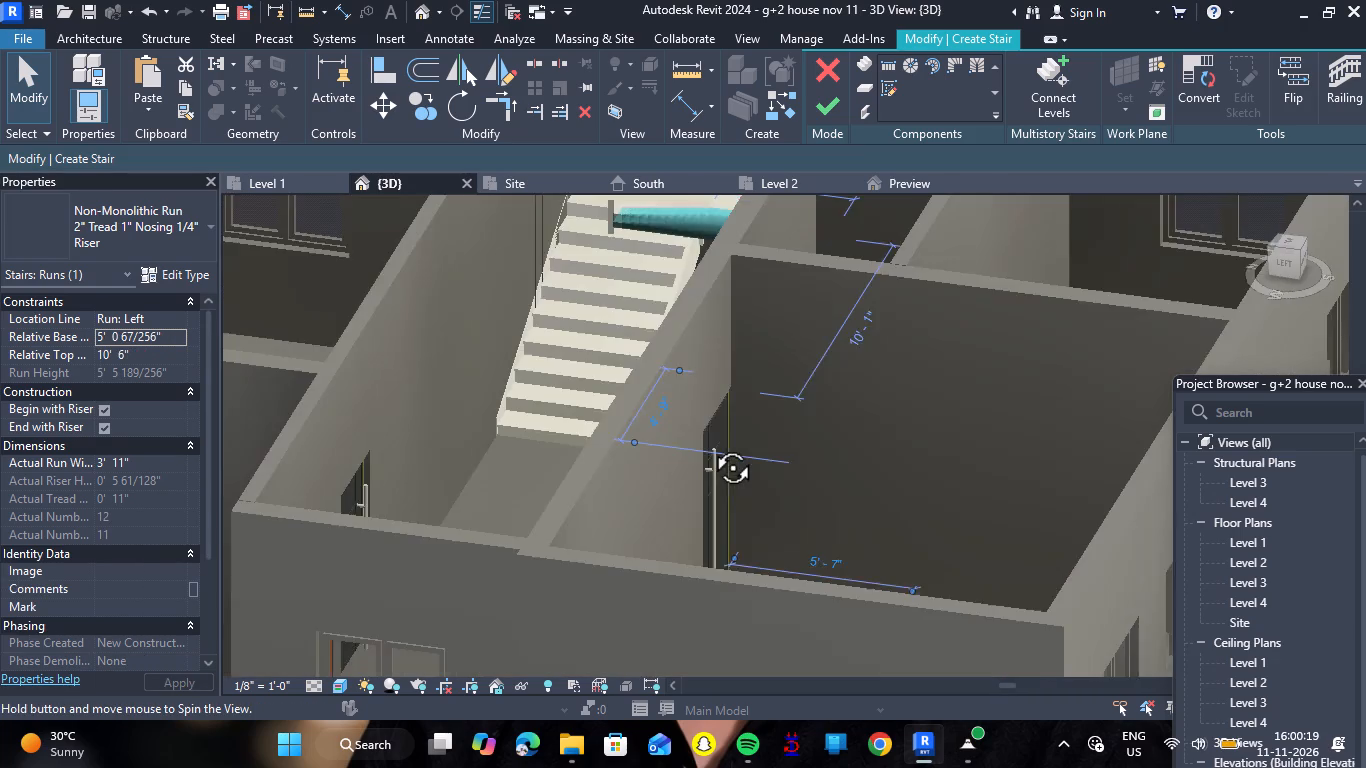
pyautogui.keyDown('shift'); pyautogui.moveTo(710, 445); pyautogui.dragTo(687, 493, button='right'); pyautogui.keyUp('shift')
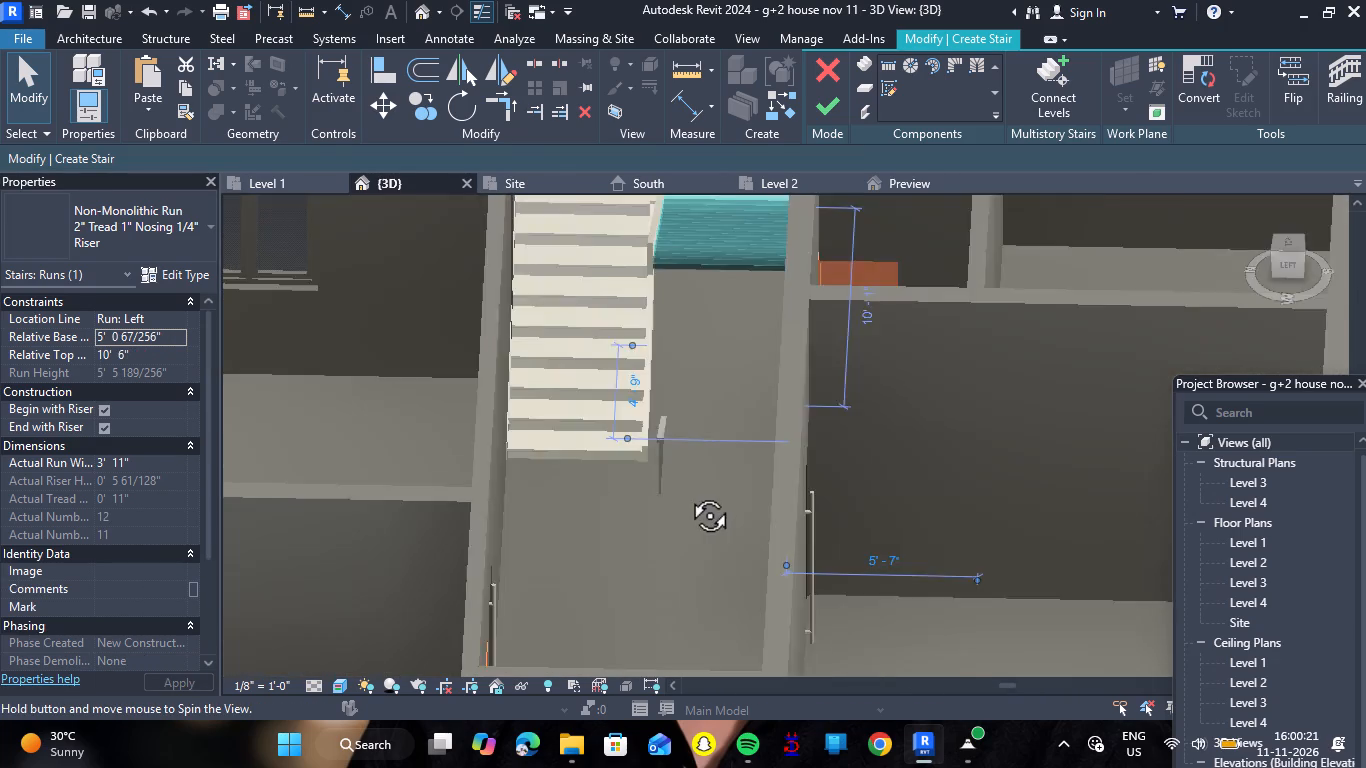
pyautogui.keyDown('shift'); pyautogui.moveTo(687, 493); pyautogui.dragTo(638, 457, button='right'); pyautogui.keyUp('shift')
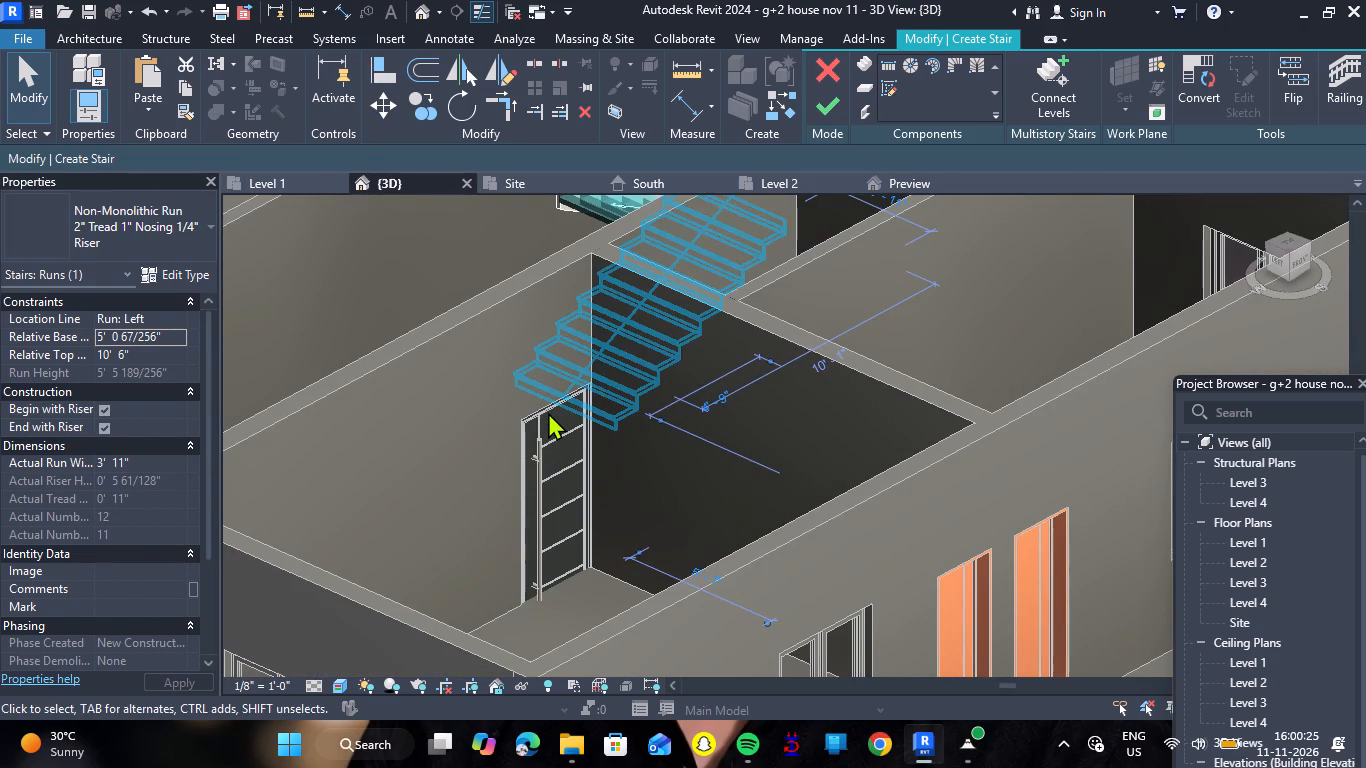
pyautogui.click(819, 109)
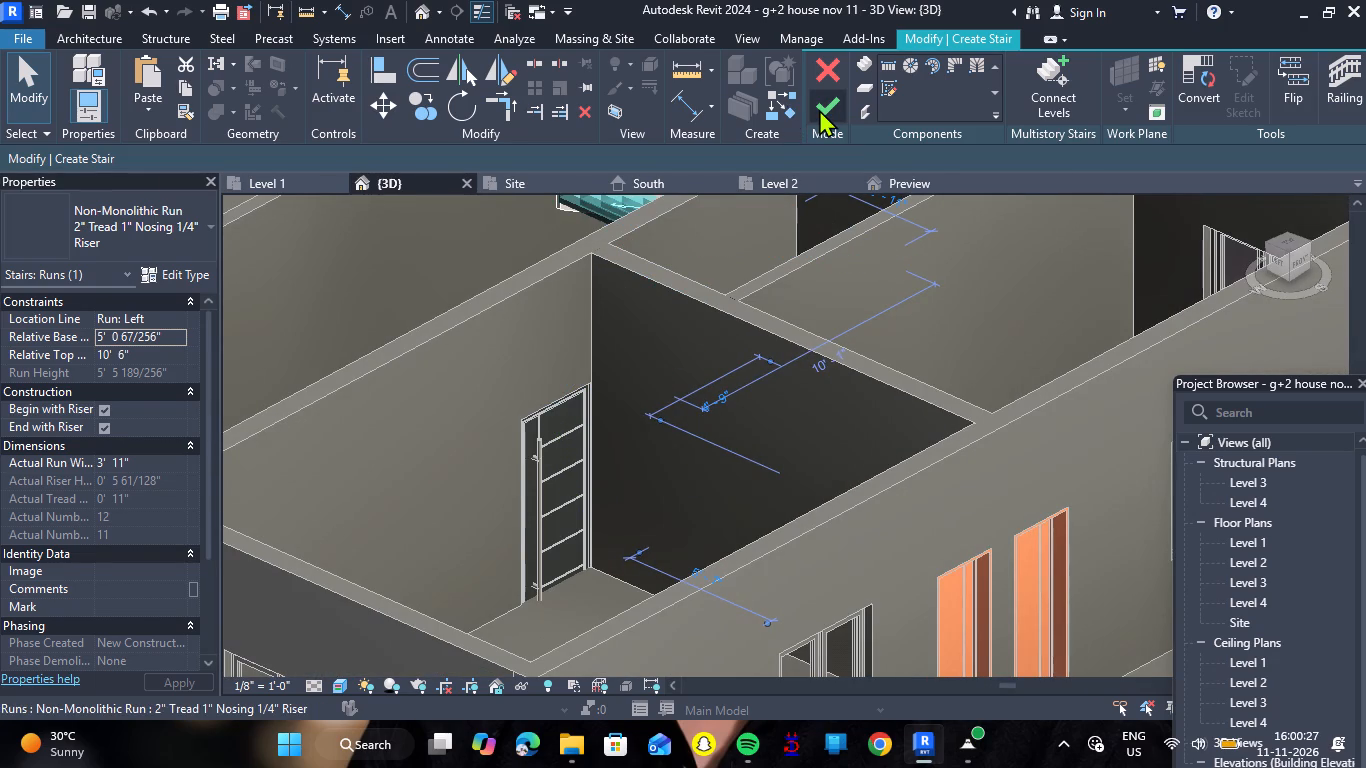
# Dismiss the warning about the finished stair's base elevation.
pyautogui.scroll(-3, 810, 412)
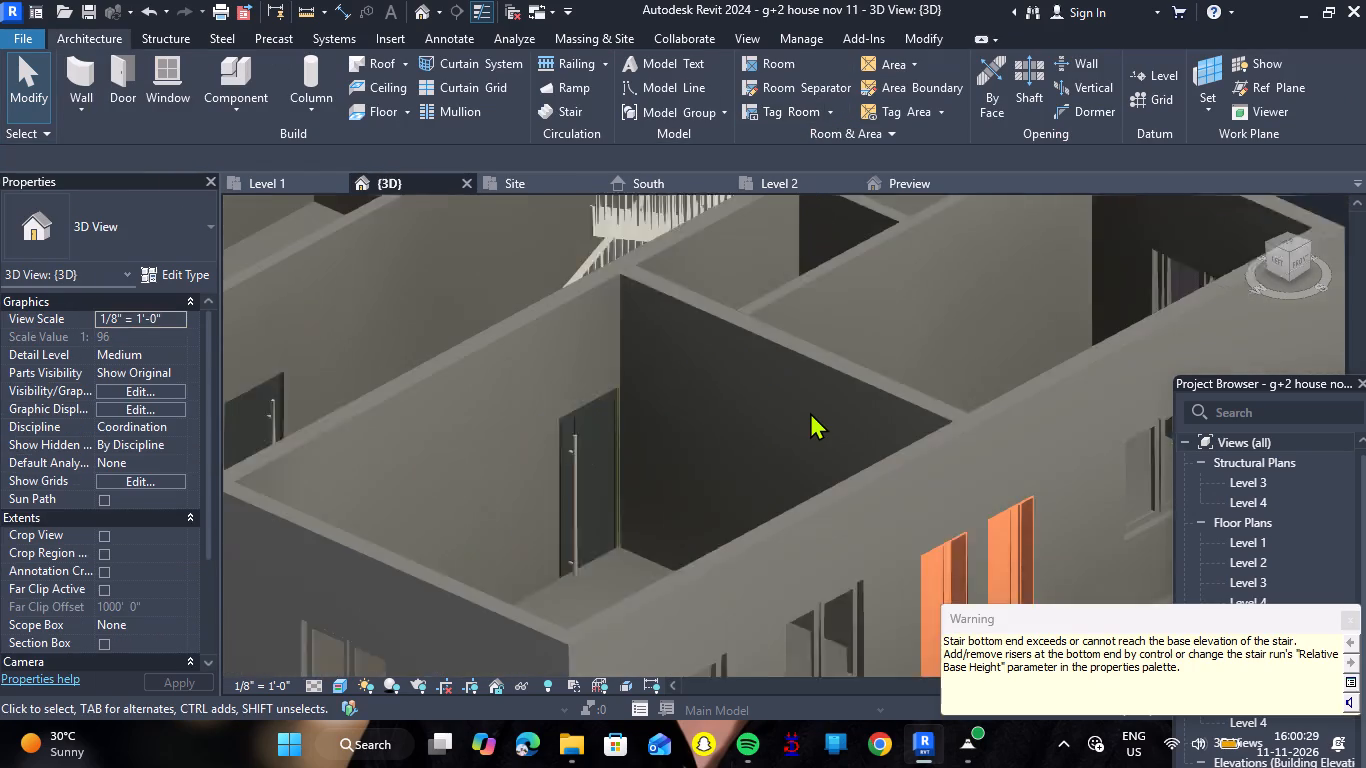
pyautogui.scroll(-2, 810, 483)
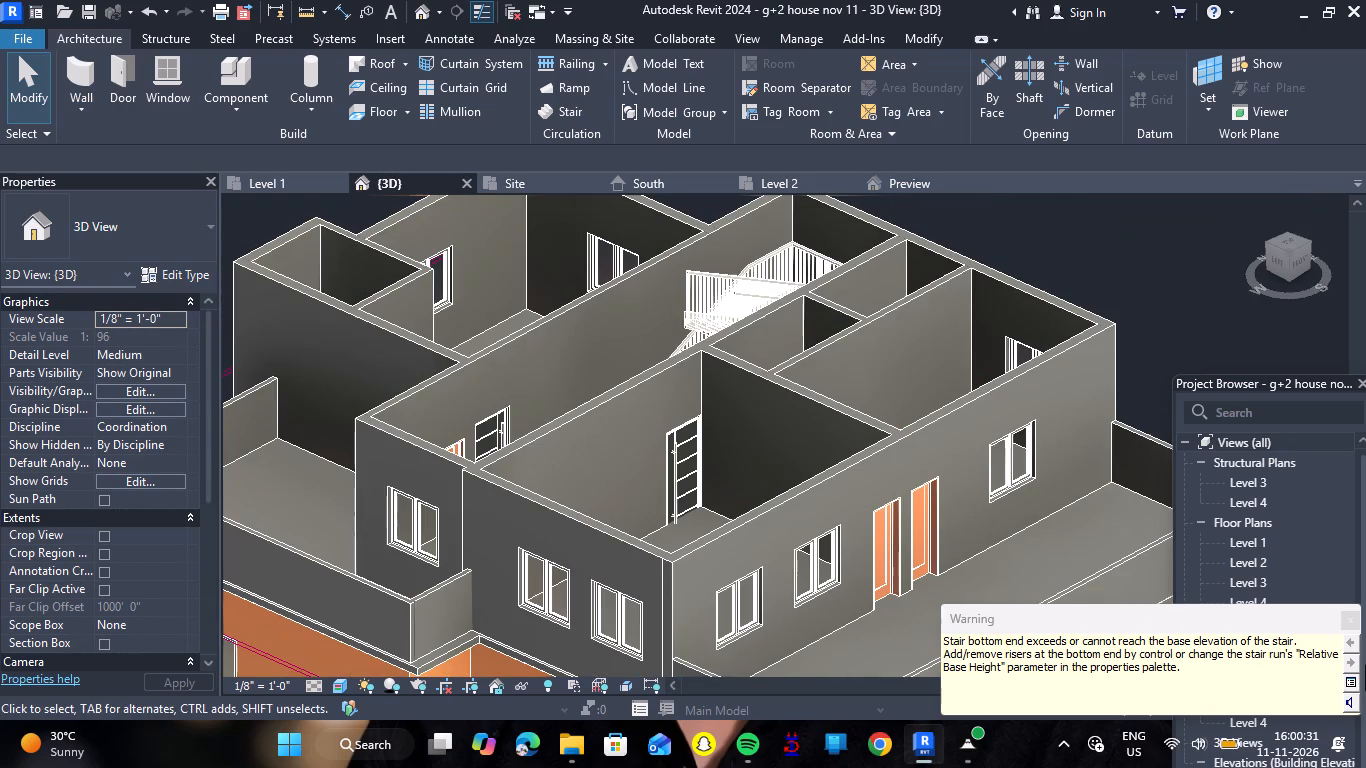
pyautogui.click(1350, 616)
# Set the sill height to 1' for six Level 2 doors together: the hall, balcony, bedroom and both bath doors, excluding the open-area doors.
pyautogui.scroll(1, 676, 486)
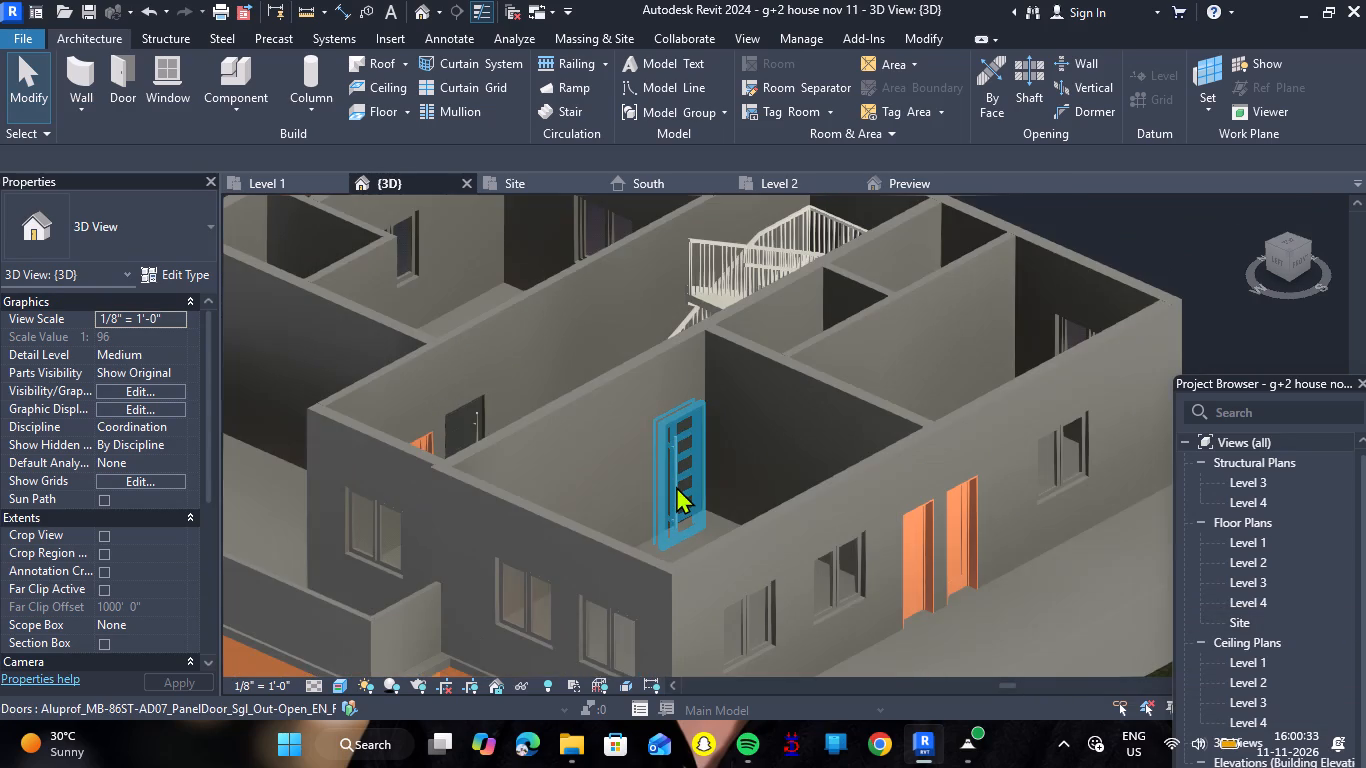
pyautogui.click(676, 486)
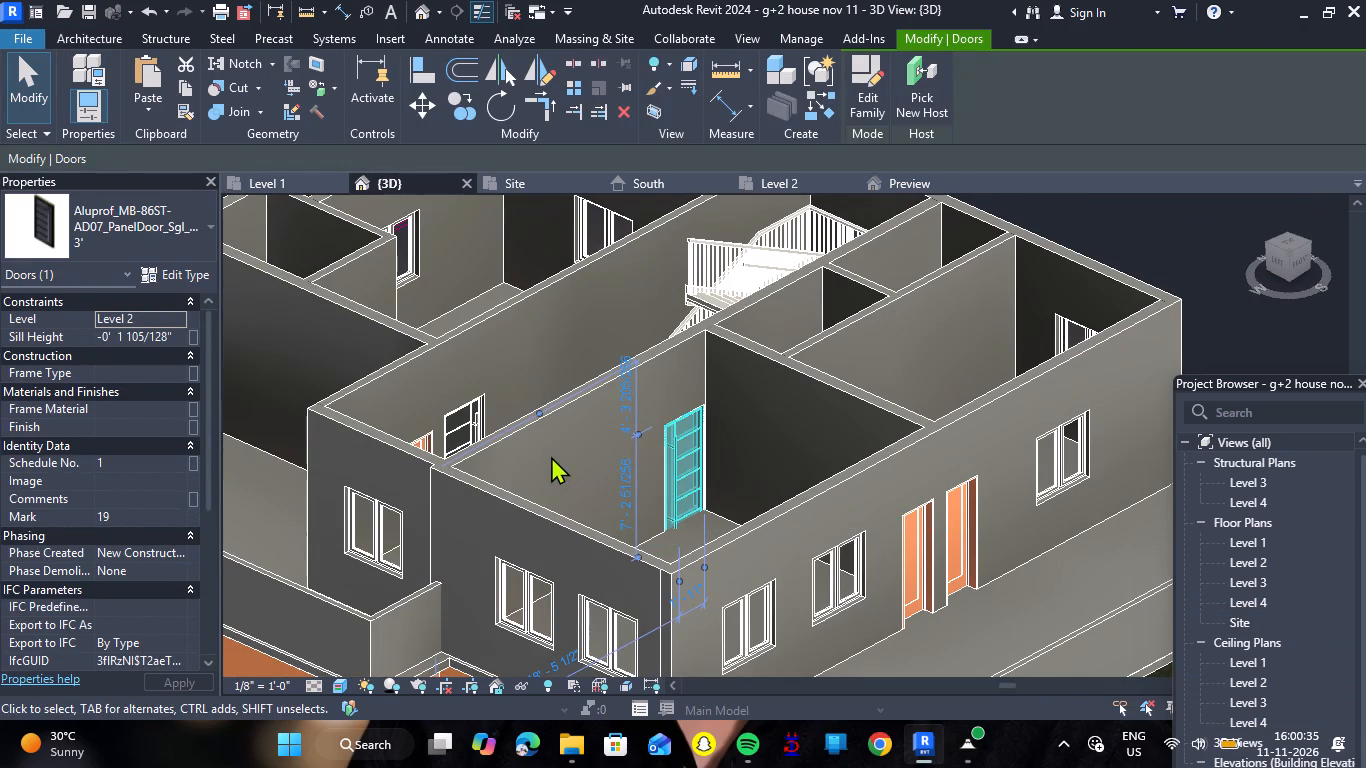
pyautogui.keyDown('ctrl'); pyautogui.click(468, 426); pyautogui.keyUp('ctrl')
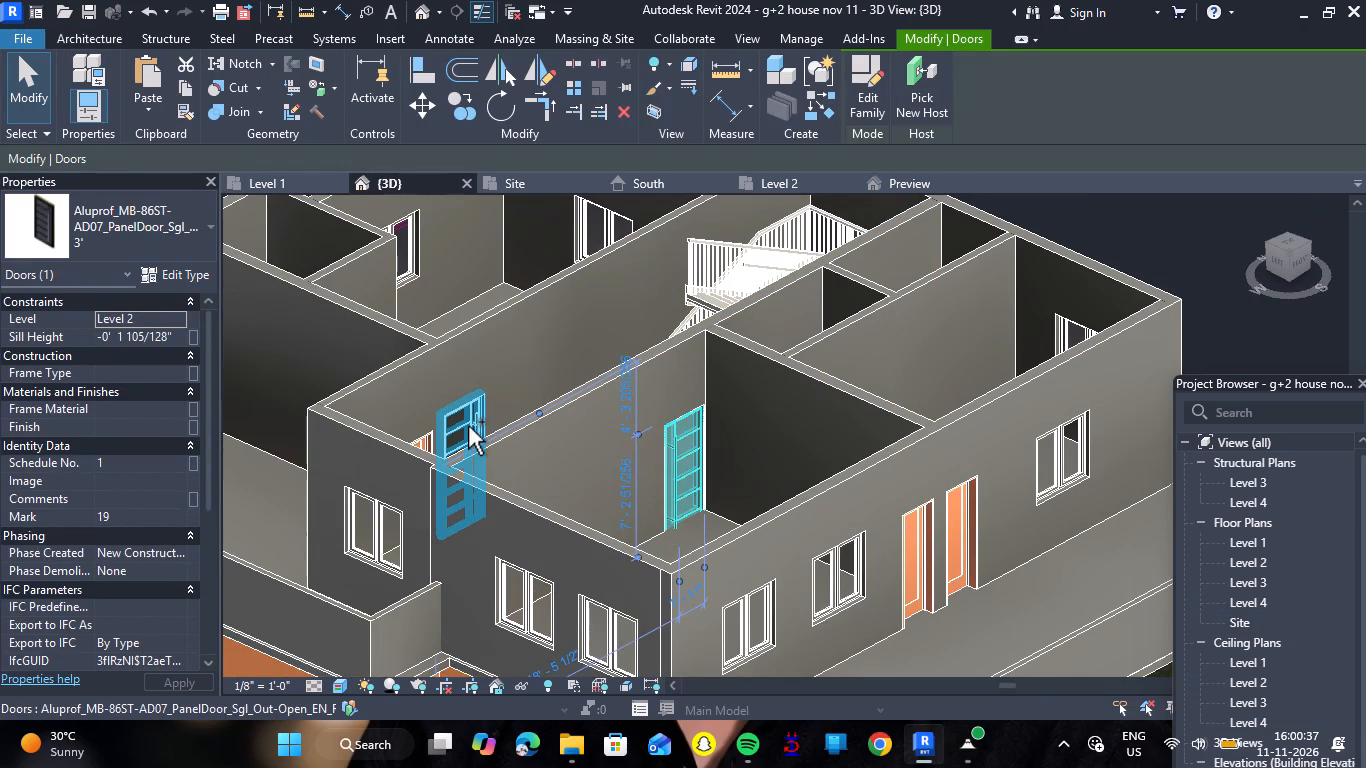
pyautogui.scroll(6, 428, 443)
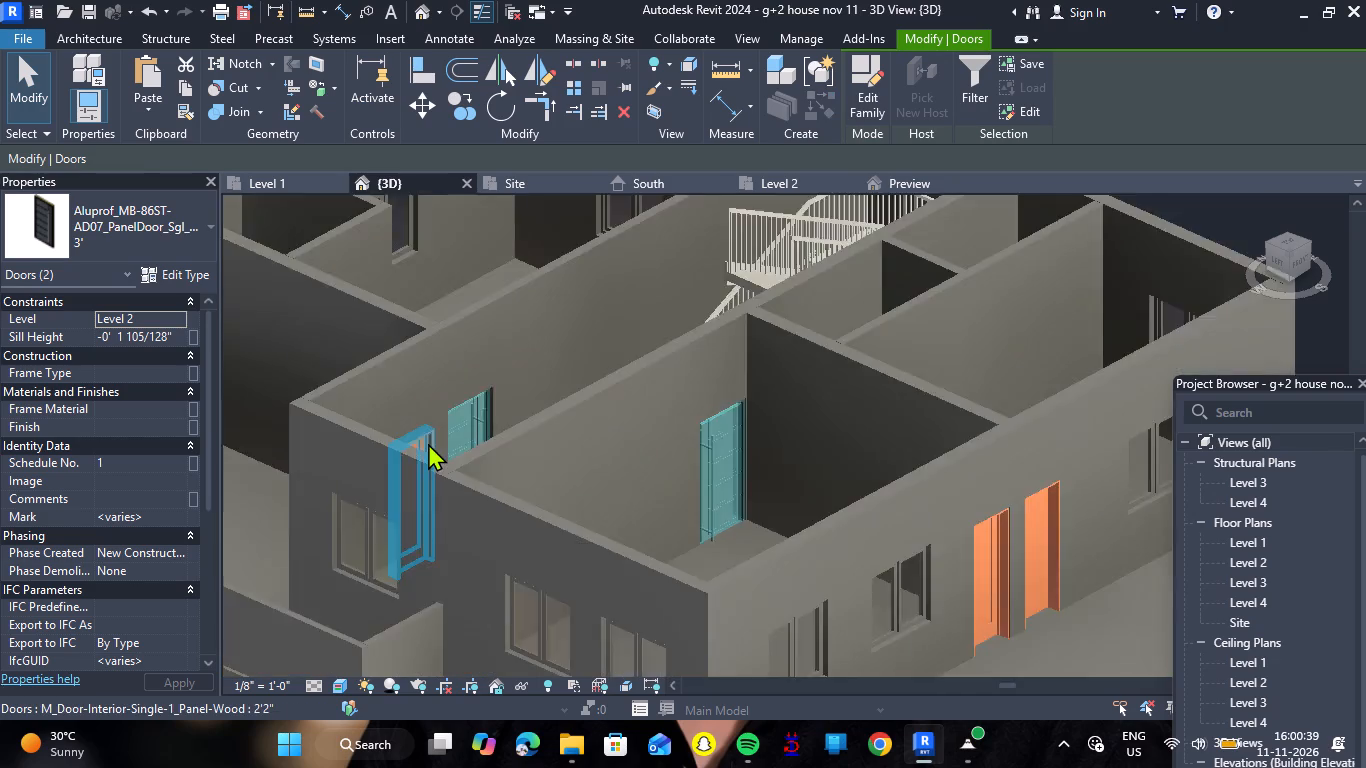
pyautogui.scroll(1, 428, 443)
pyautogui.keyDown('ctrl'); pyautogui.click(428, 443); pyautogui.keyUp('ctrl')
pyautogui.scroll(-8, 428, 443)
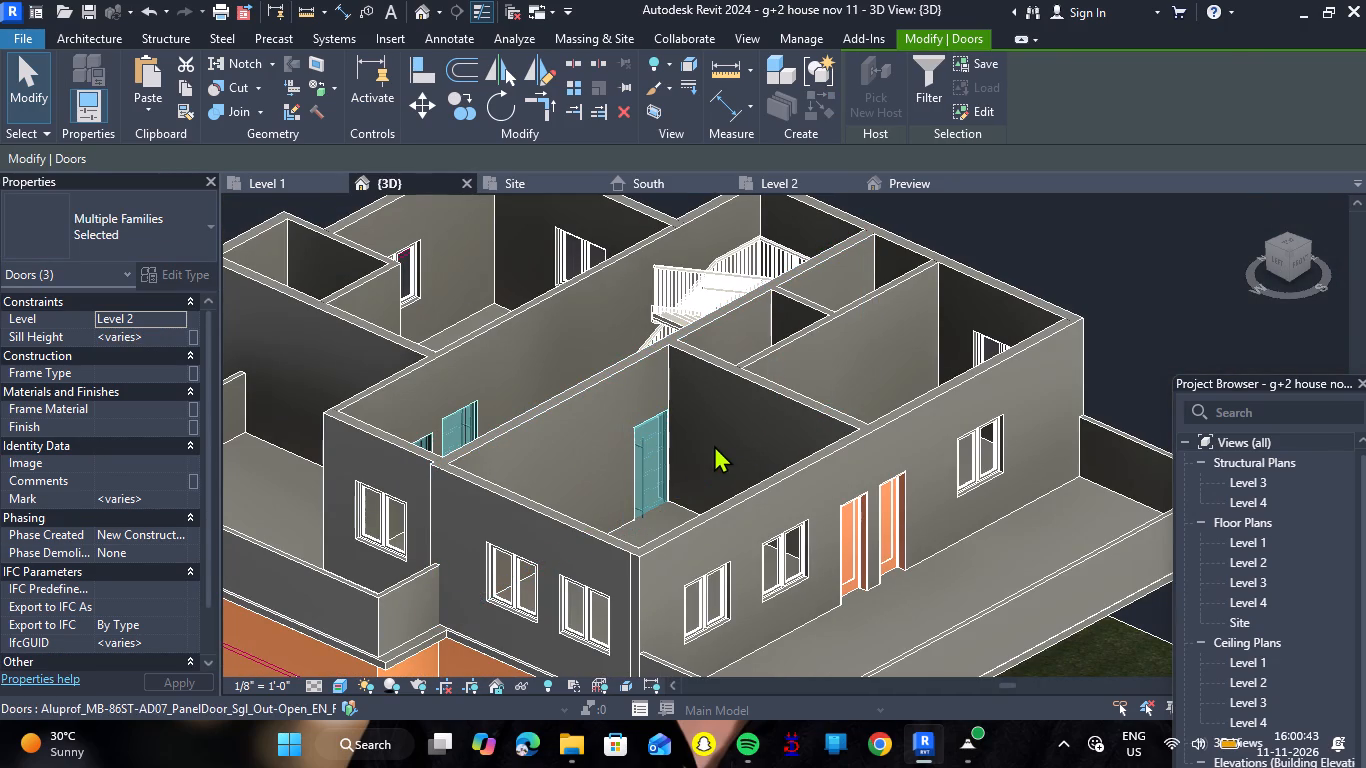
pyautogui.keyDown('ctrl'); pyautogui.moveTo(714, 445); pyautogui.dragTo(629, 498, button='right'); pyautogui.keyUp('ctrl')
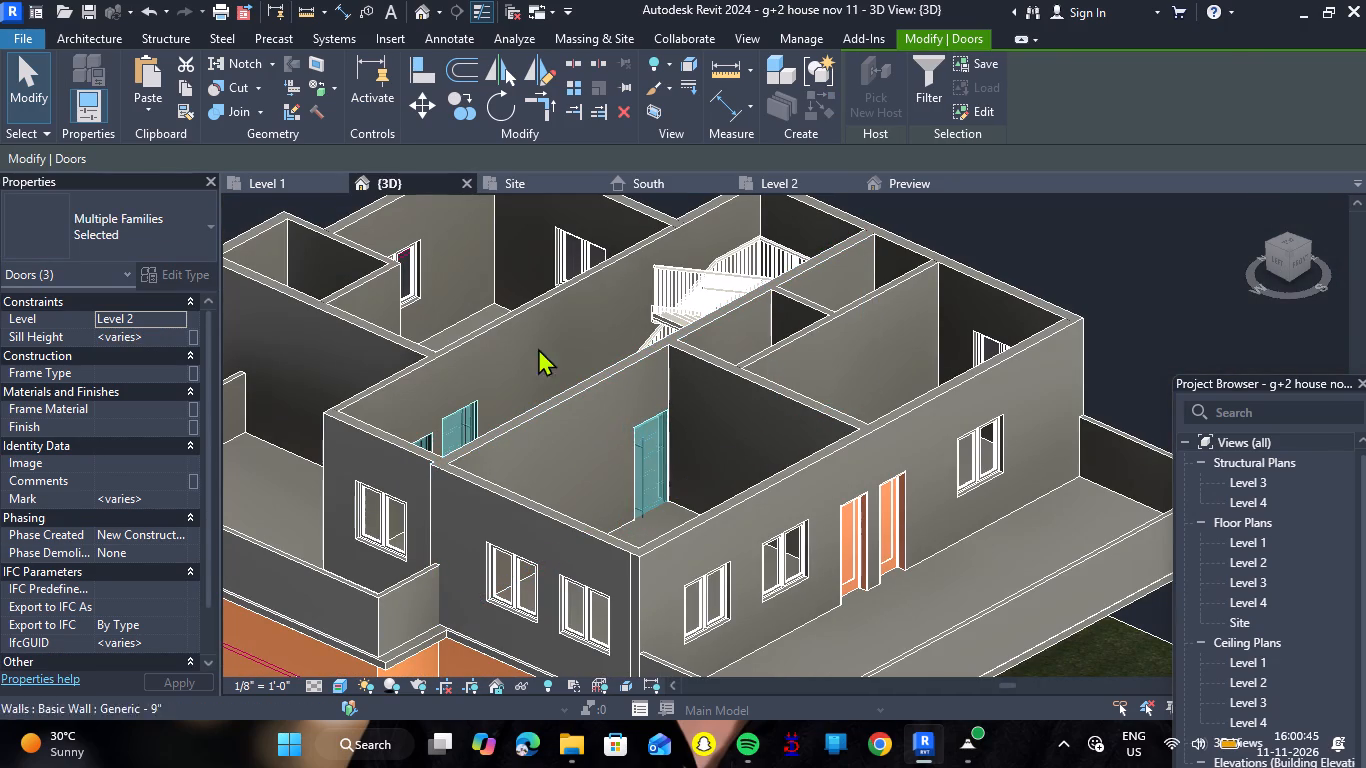
pyautogui.click(753, 188)
pyautogui.scroll(-5, 747, 258)
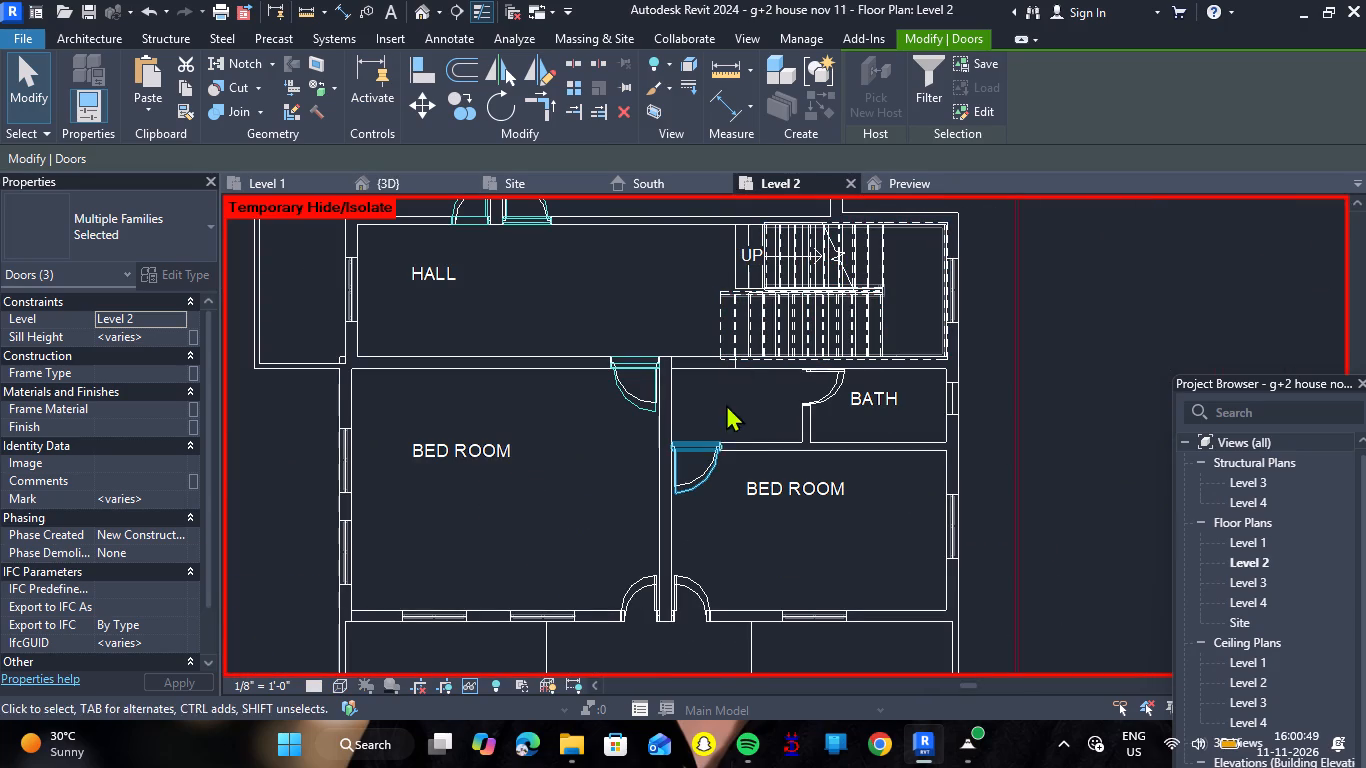
pyautogui.keyDown('ctrl'); pyautogui.click(710, 464); pyautogui.keyUp('ctrl')
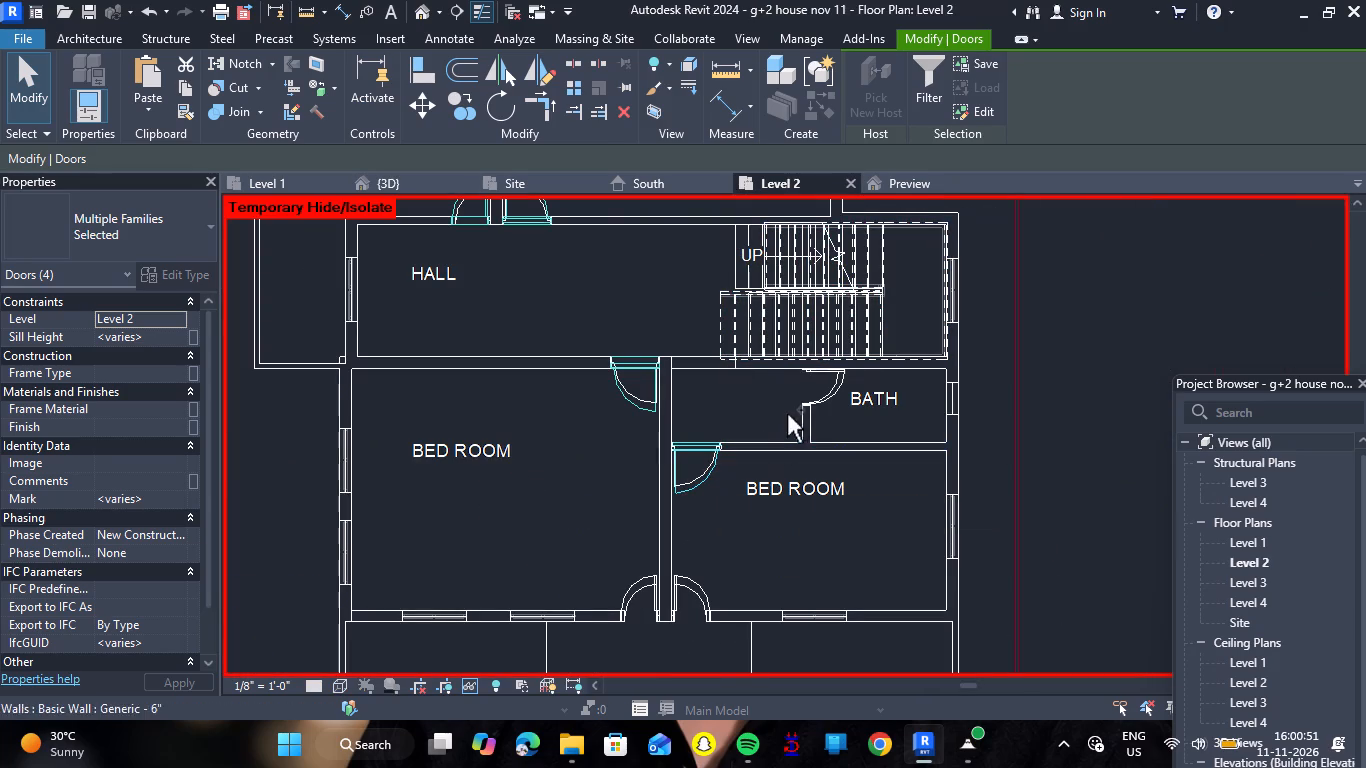
pyautogui.keyDown('ctrl'); pyautogui.click(813, 395); pyautogui.keyUp('ctrl')
pyautogui.scroll(-6, 813, 395)
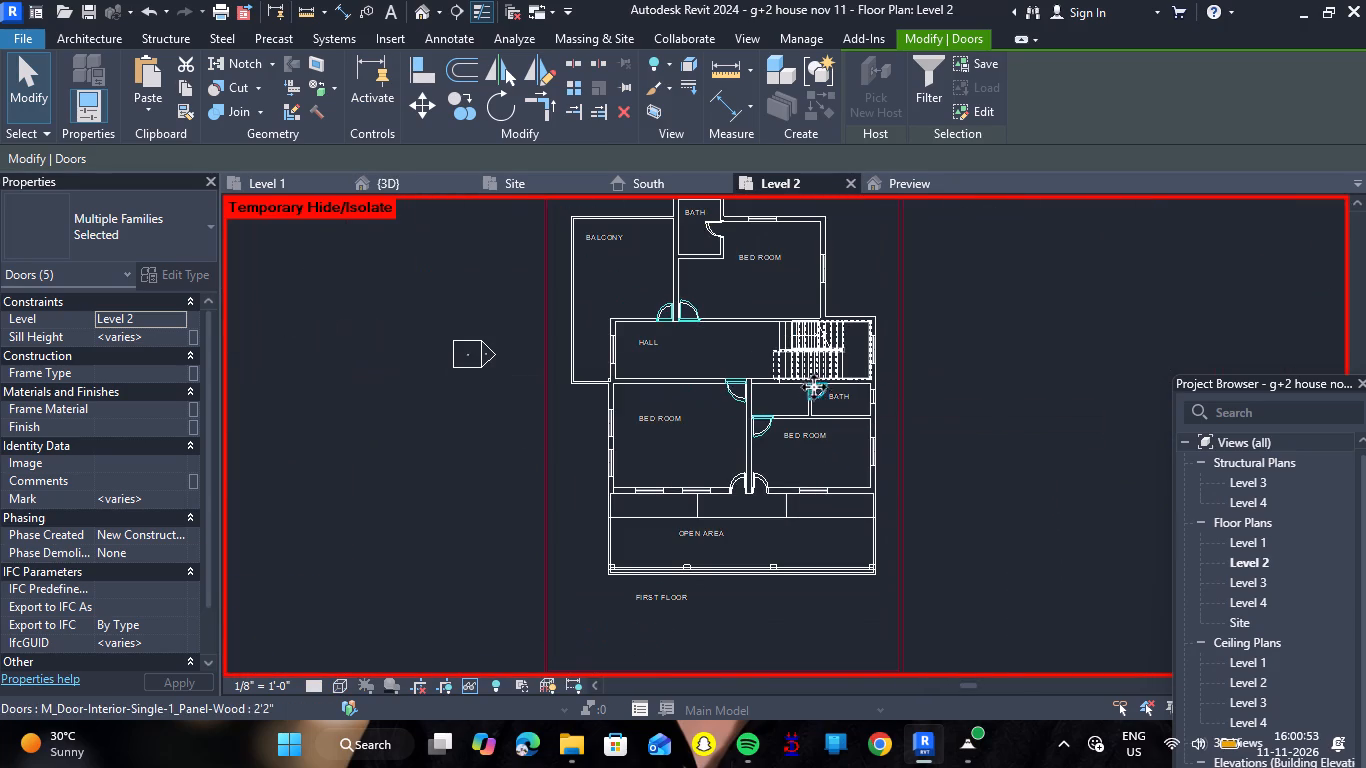
pyautogui.scroll(7, 697, 205)
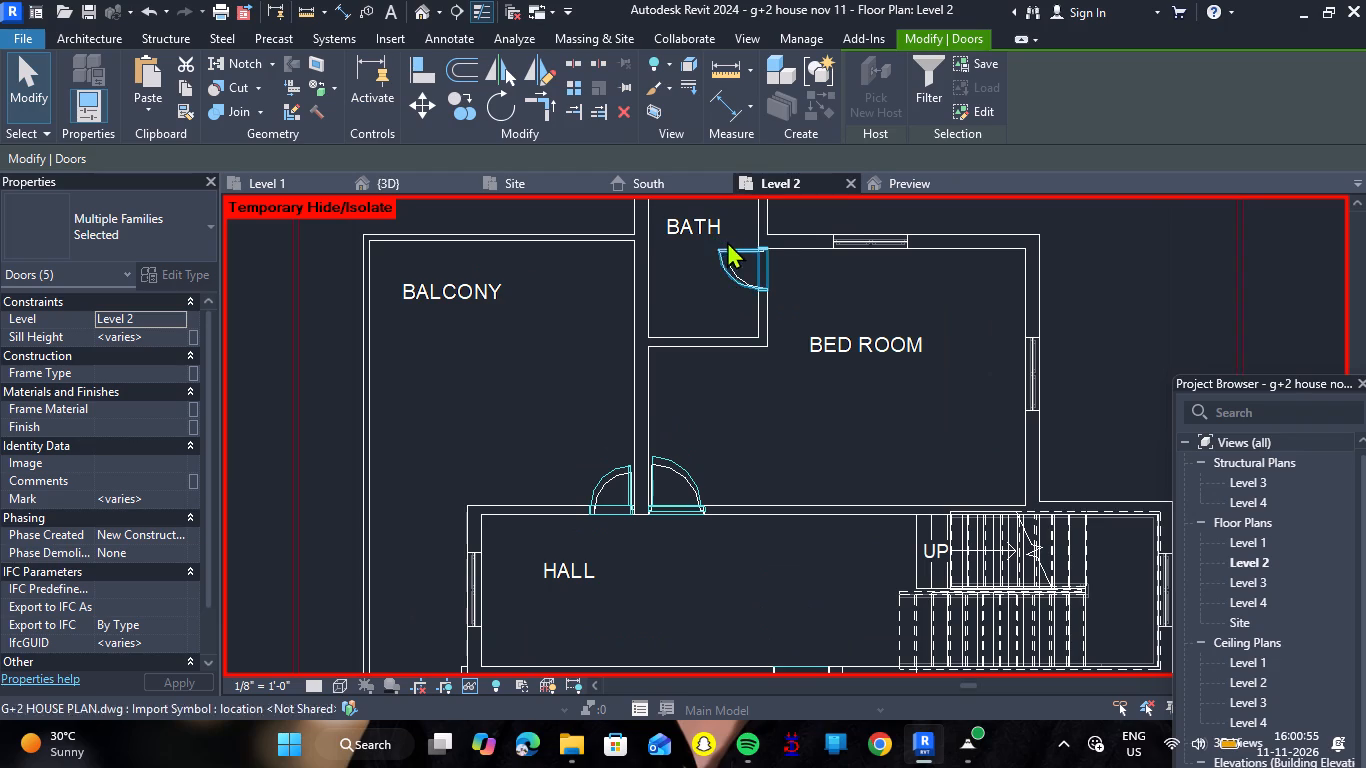
pyautogui.keyDown('ctrl'); pyautogui.click(735, 261); pyautogui.keyUp('ctrl')
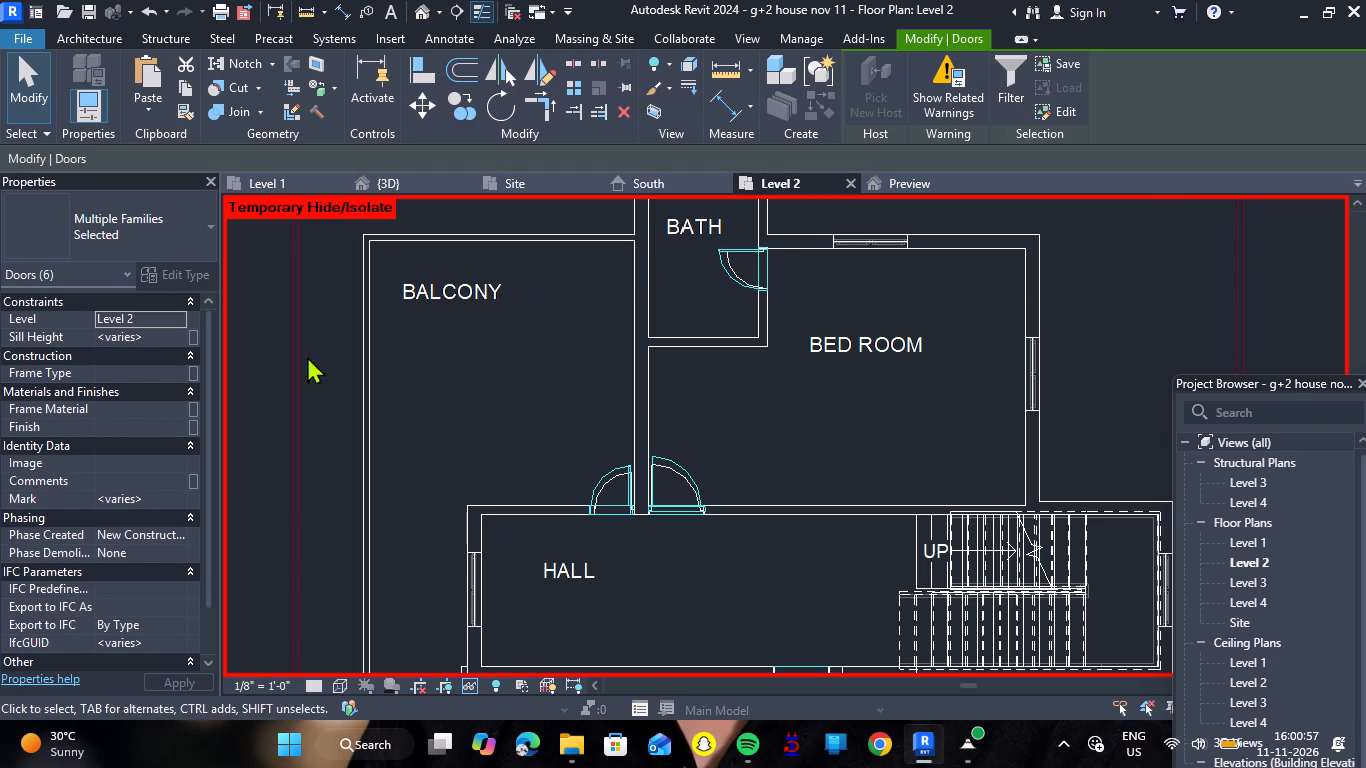
pyautogui.click(169, 338)
pyautogui.press('1')
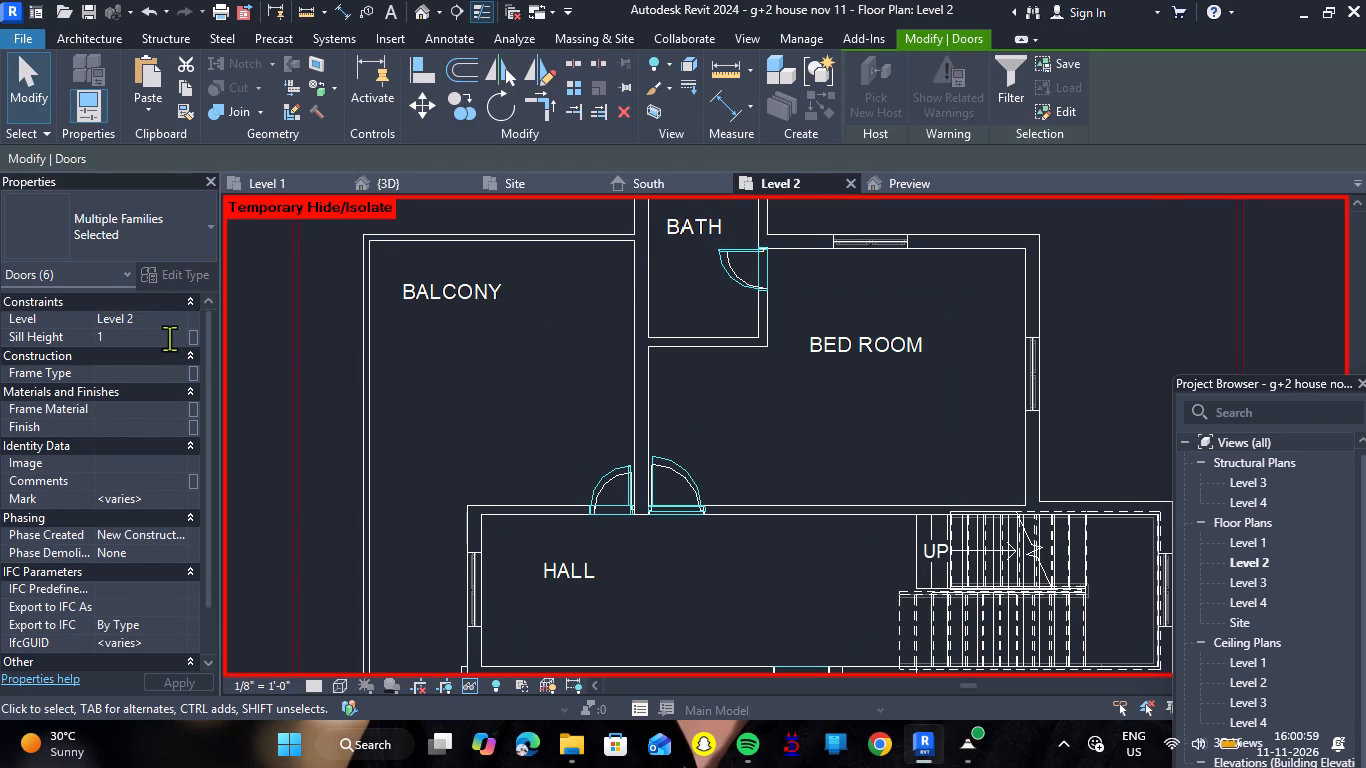
pyautogui.press("'")
pyautogui.press('Return')
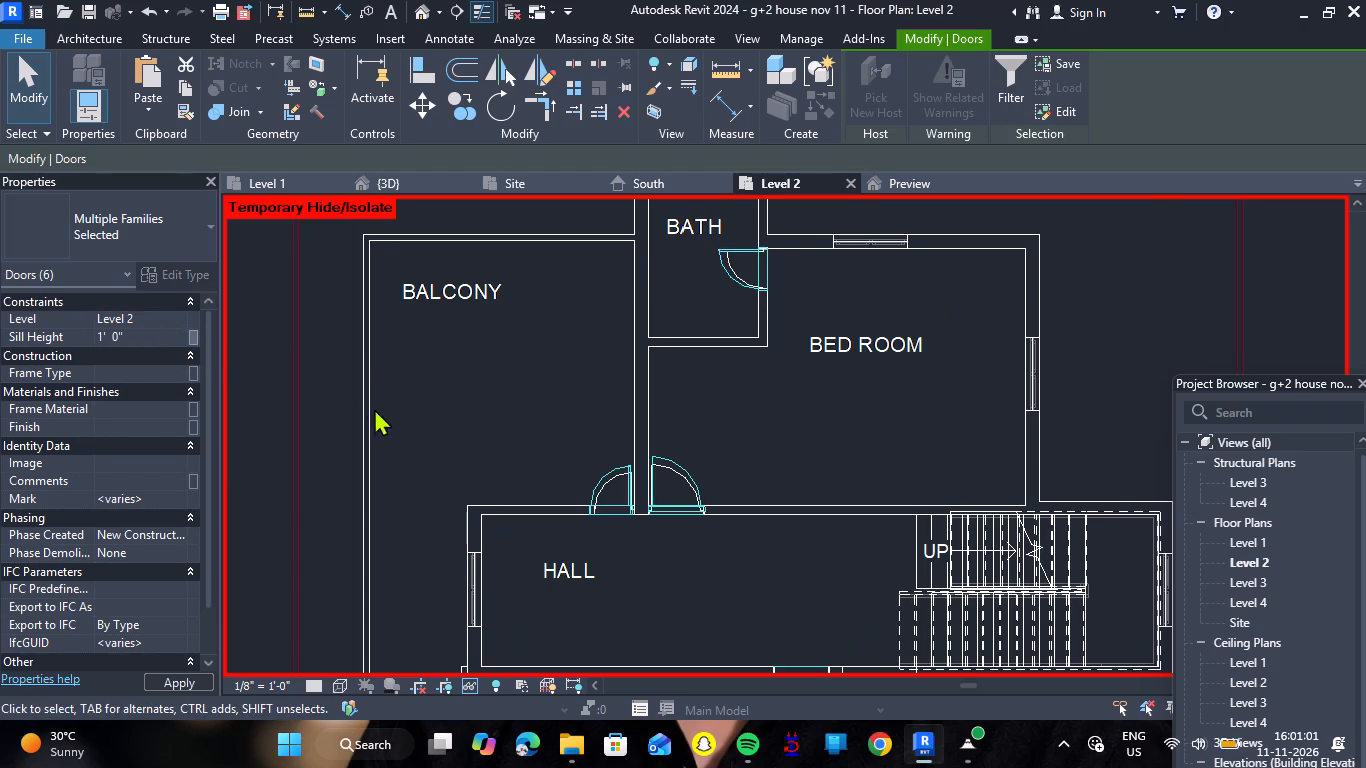
pyautogui.click(411, 413)
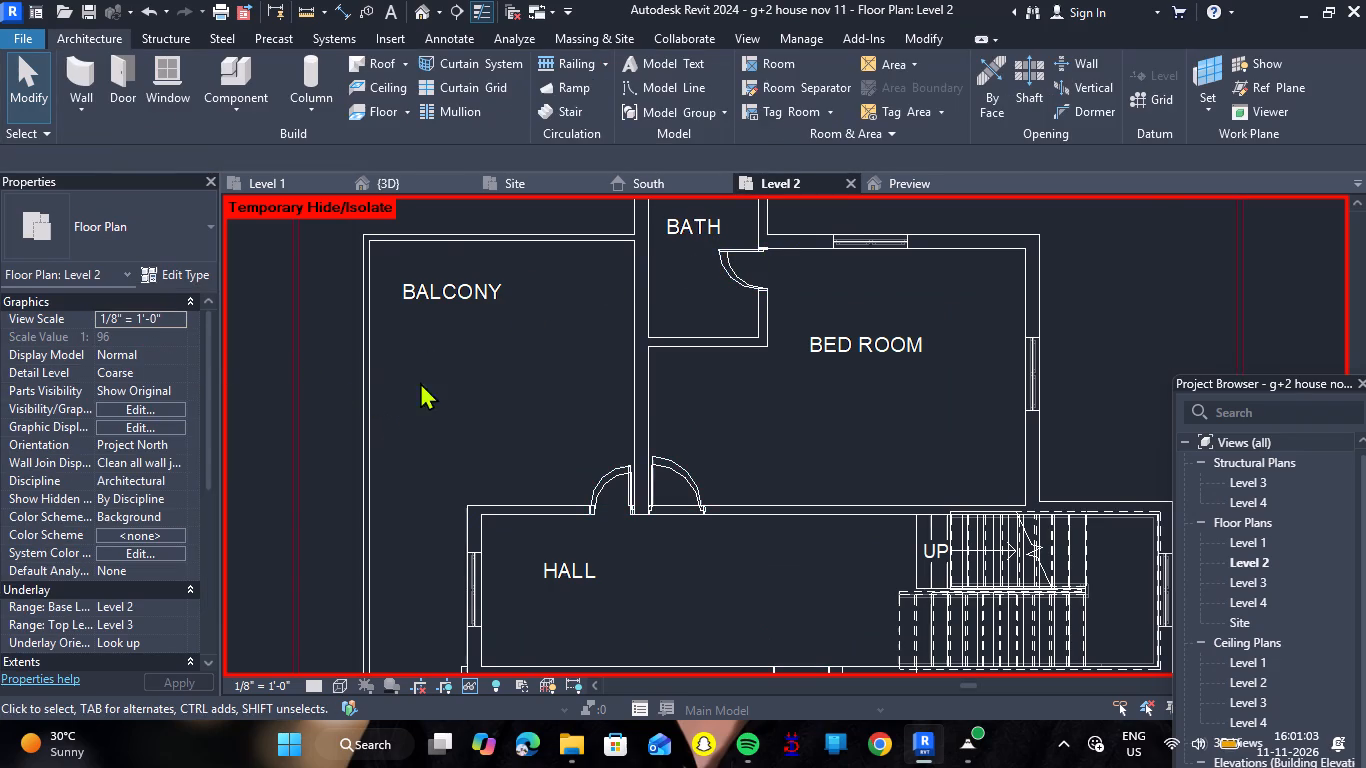
# Examine the Level 2 doors, balcony and open area in 3D from several sides of the house.
pyautogui.click(424, 174)
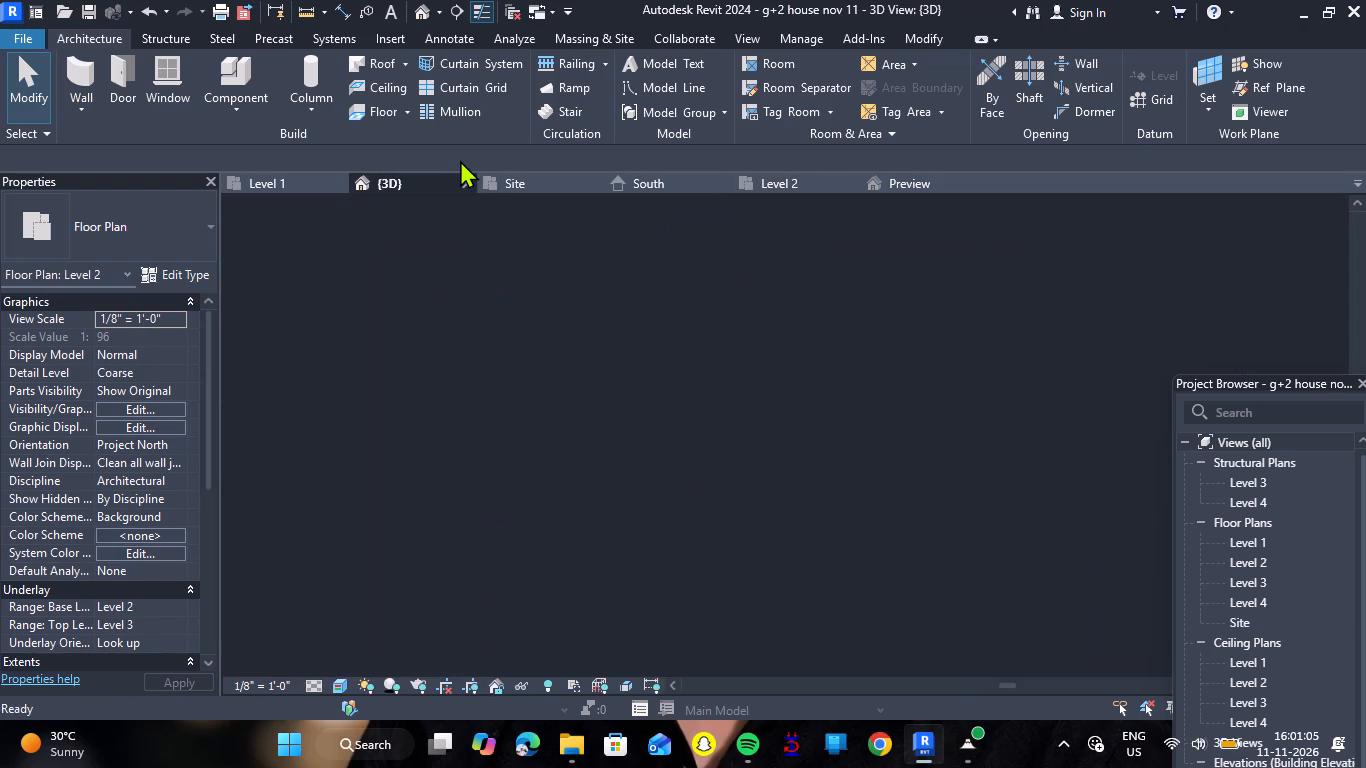
pyautogui.scroll(-3, 586, 285)
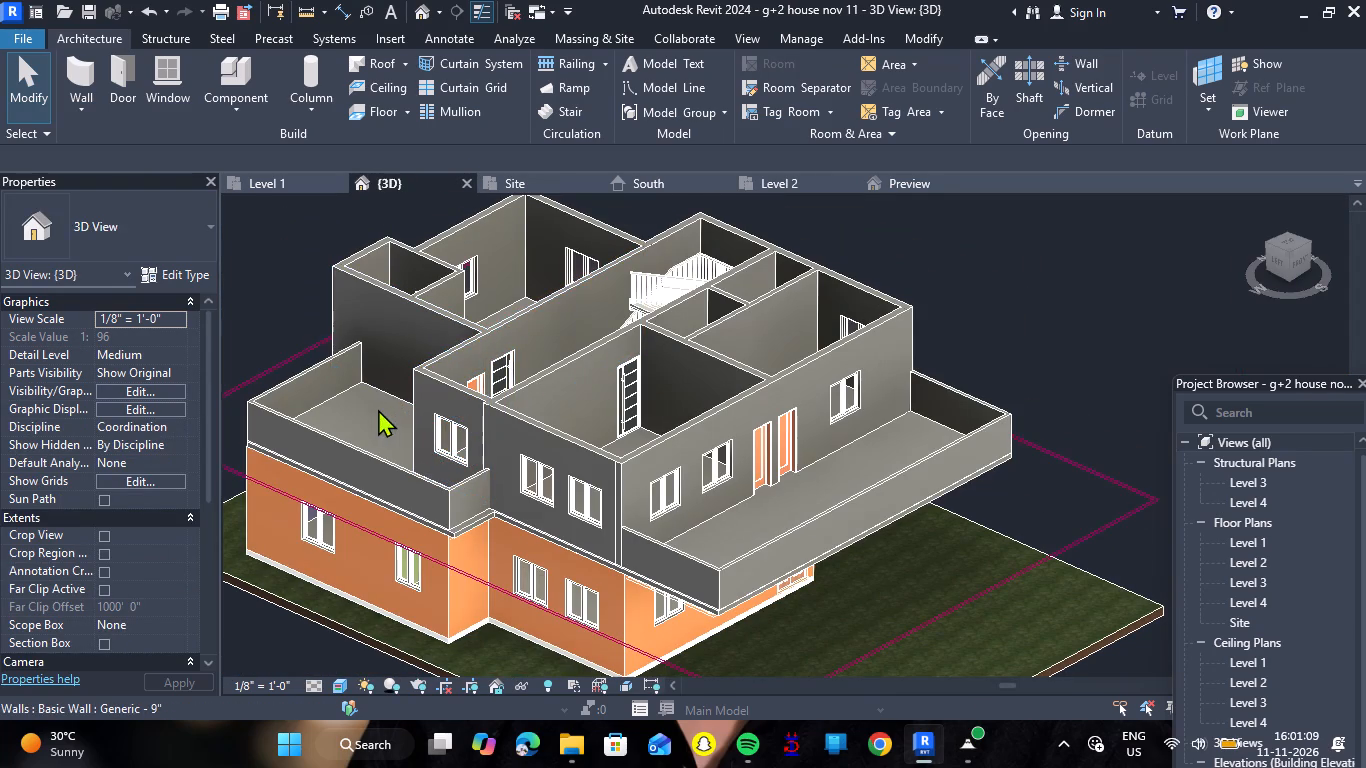
pyautogui.keyDown('shift'); pyautogui.moveTo(378, 409); pyautogui.dragTo(590, 410, button='right'); pyautogui.keyUp('shift')
pyautogui.keyDown('shift'); pyautogui.scroll(-1, 555, 412); pyautogui.keyUp('shift')
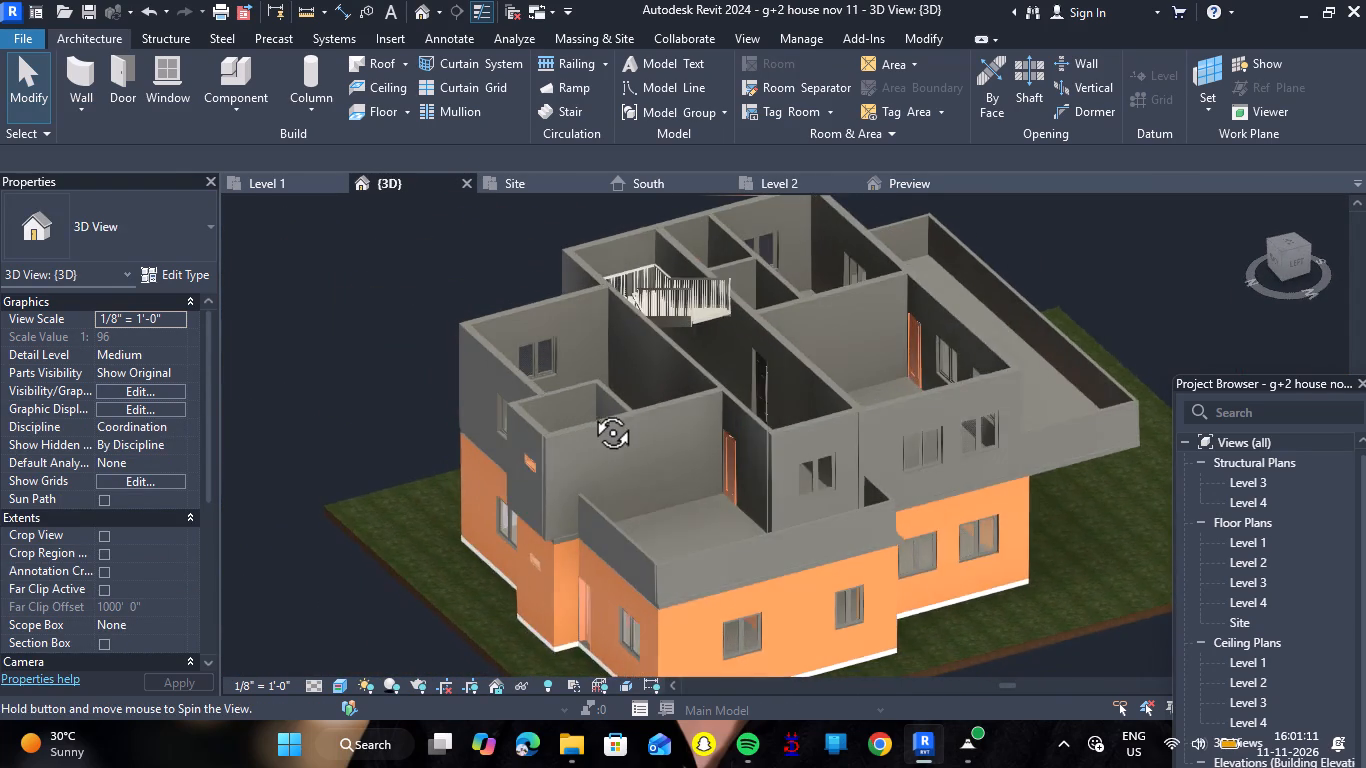
pyautogui.keyDown('shift'); pyautogui.moveTo(590, 410); pyautogui.dragTo(591, 410, button='right'); pyautogui.keyUp('shift')
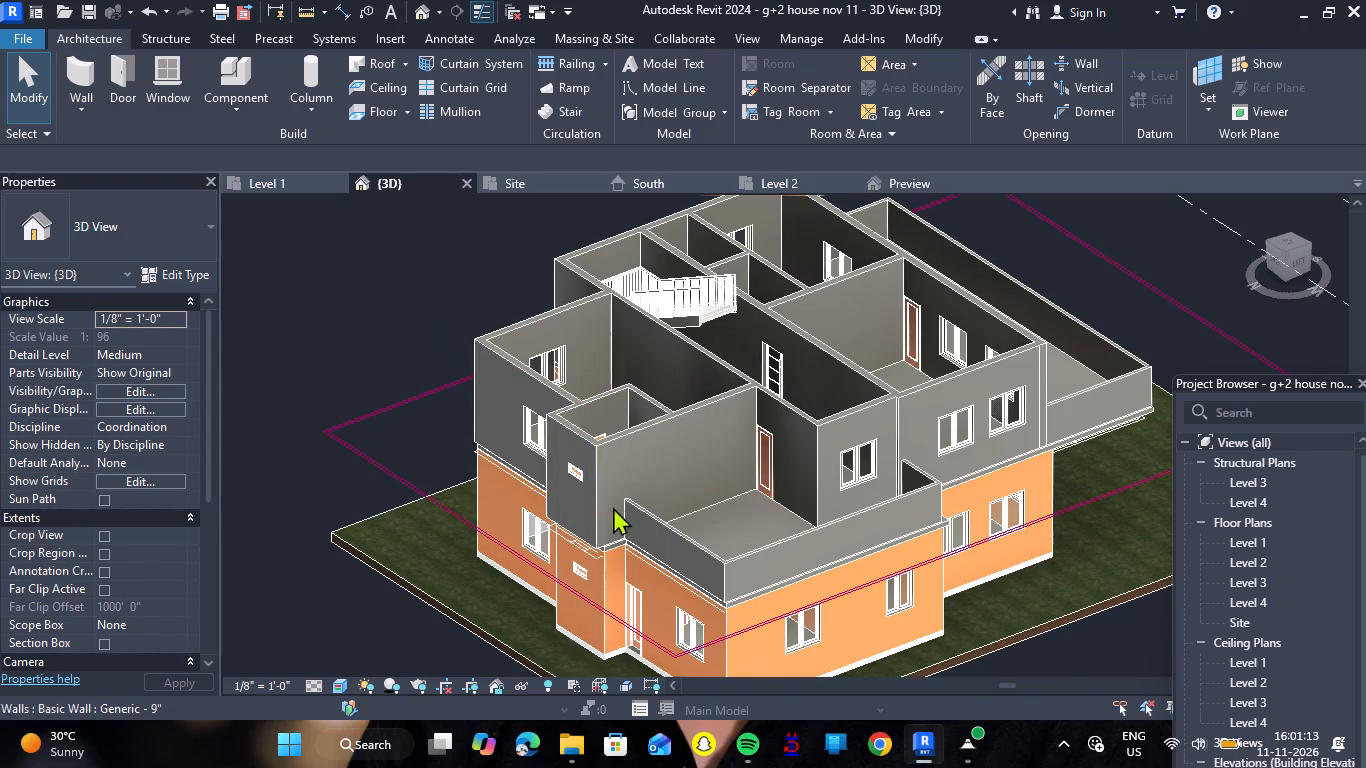
pyautogui.keyDown('shift'); pyautogui.moveTo(695, 497); pyautogui.dragTo(508, 509, button='right'); pyautogui.keyUp('shift')
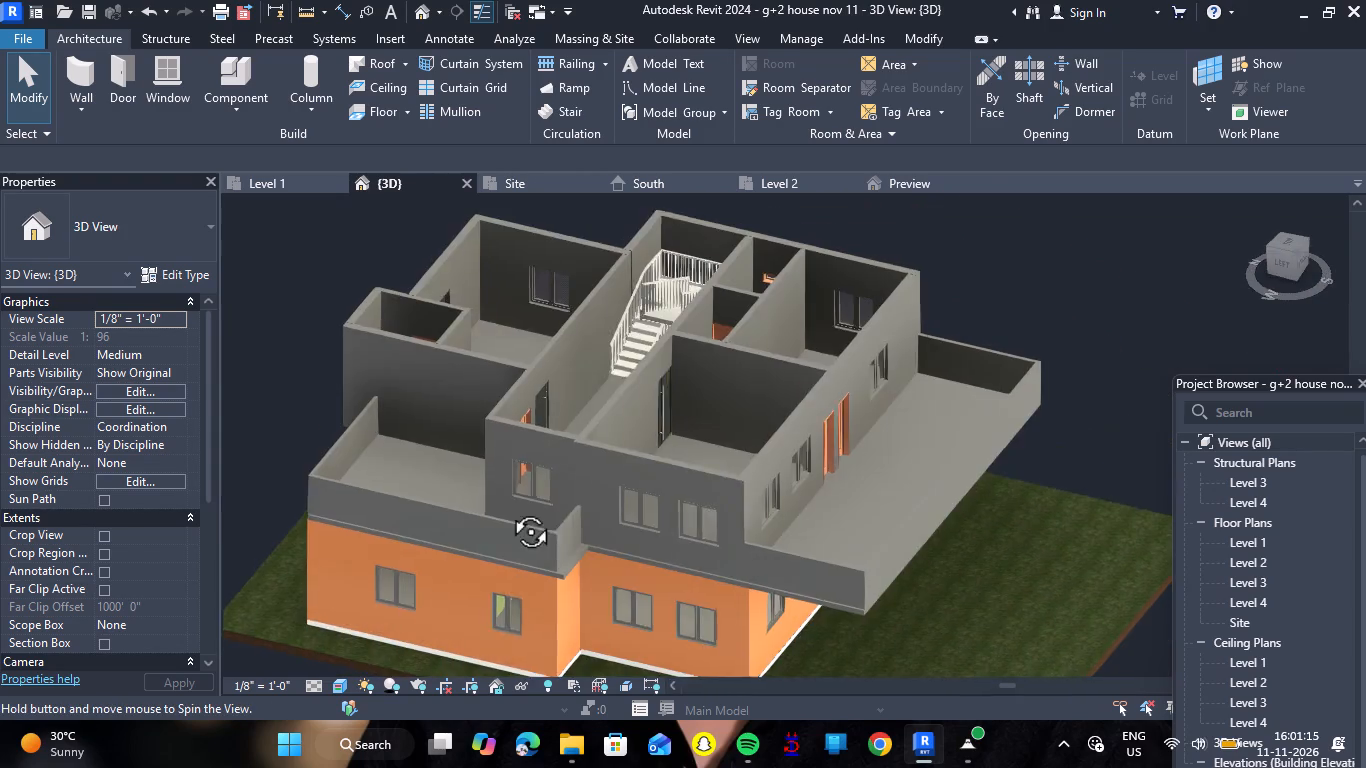
pyautogui.keyDown('shift'); pyautogui.moveTo(508, 509); pyautogui.dragTo(381, 485, button='right'); pyautogui.keyUp('shift')
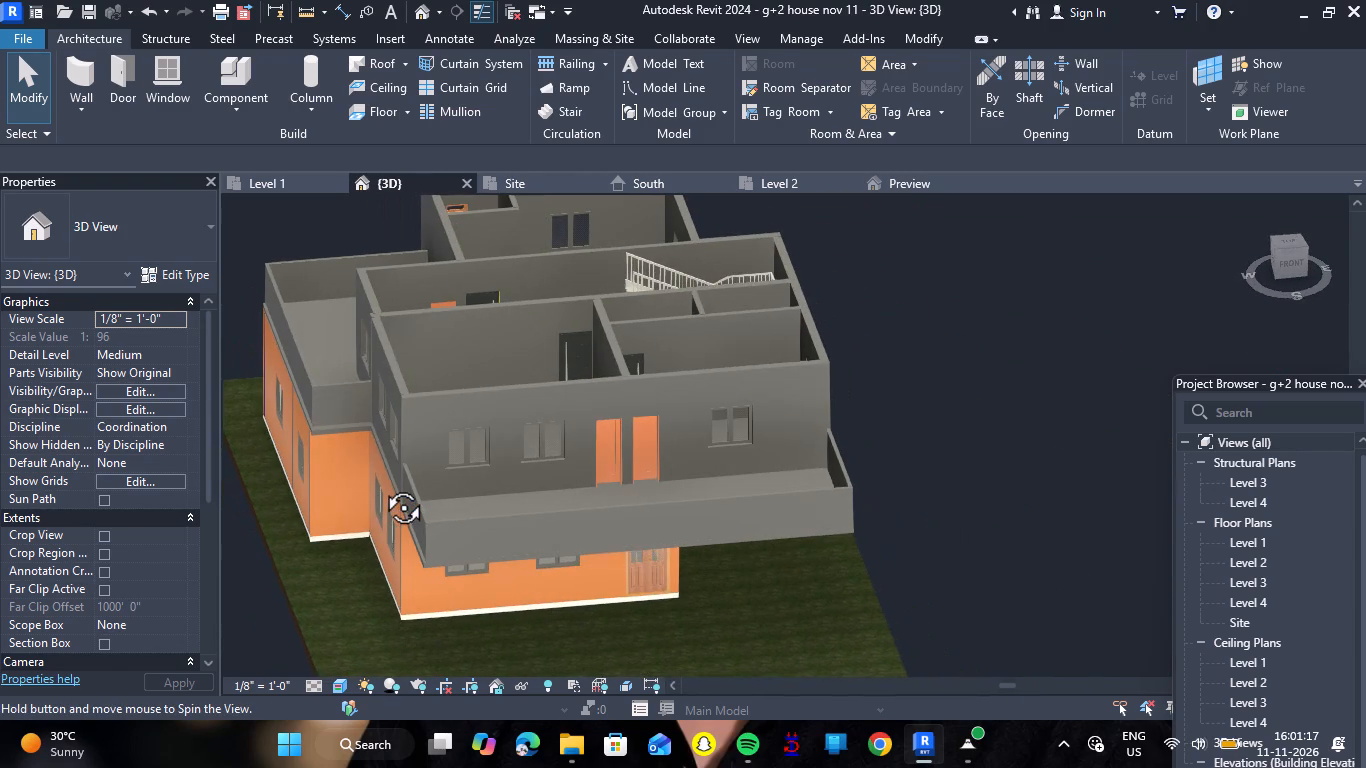
pyautogui.keyDown('shift'); pyautogui.moveTo(381, 485); pyautogui.dragTo(317, 477, button='right'); pyautogui.keyUp('shift')
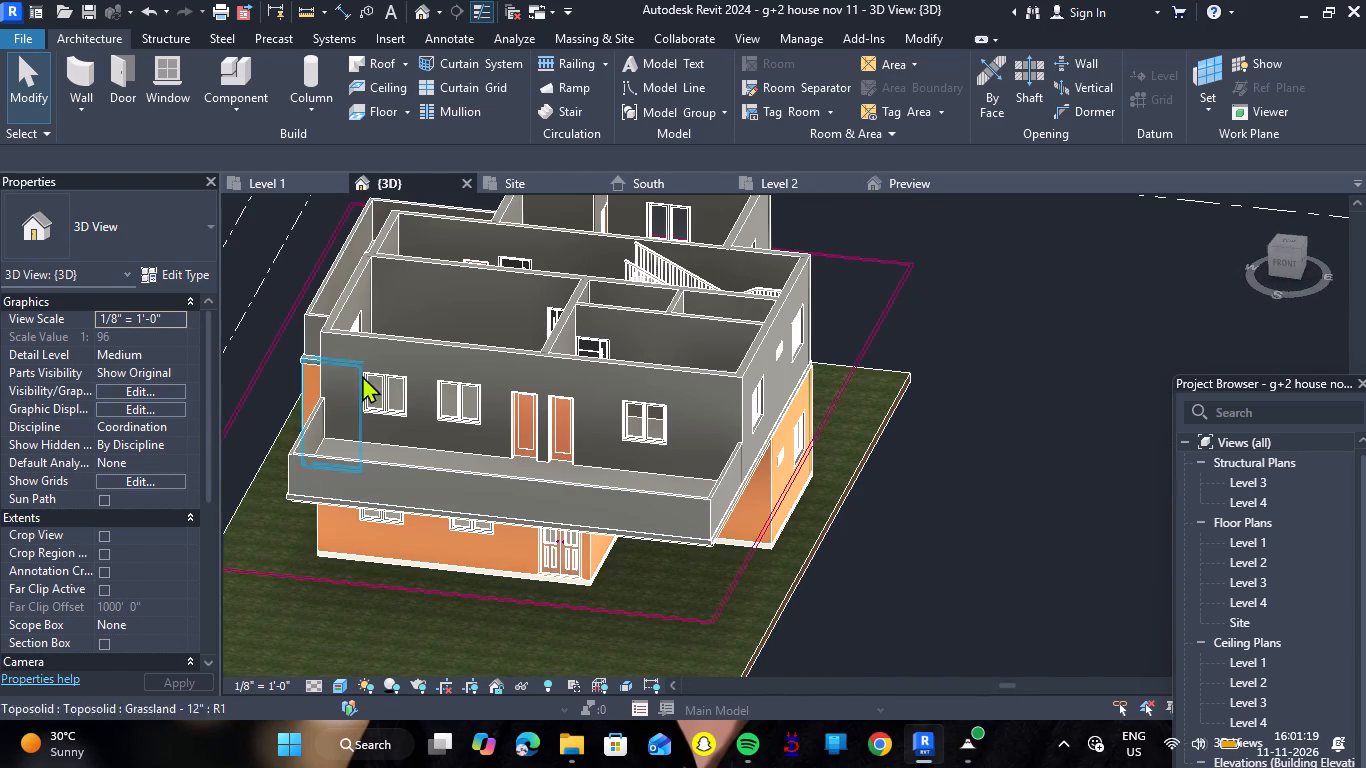
# In the Level 2 plan, move the open area's outer Generic - 4" wall inward about 8" onto the imported plan's wall line.
pyautogui.click(768, 181)
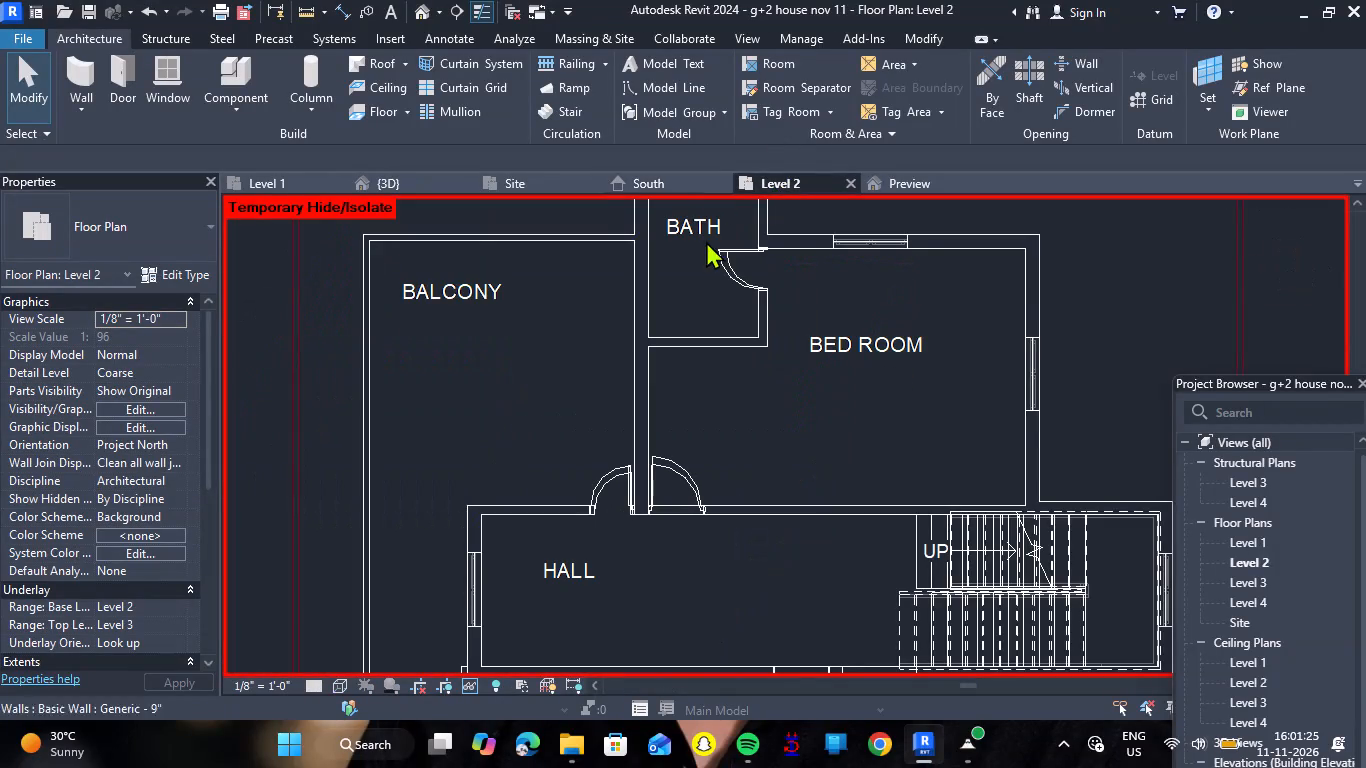
pyautogui.scroll(-8, 709, 253)
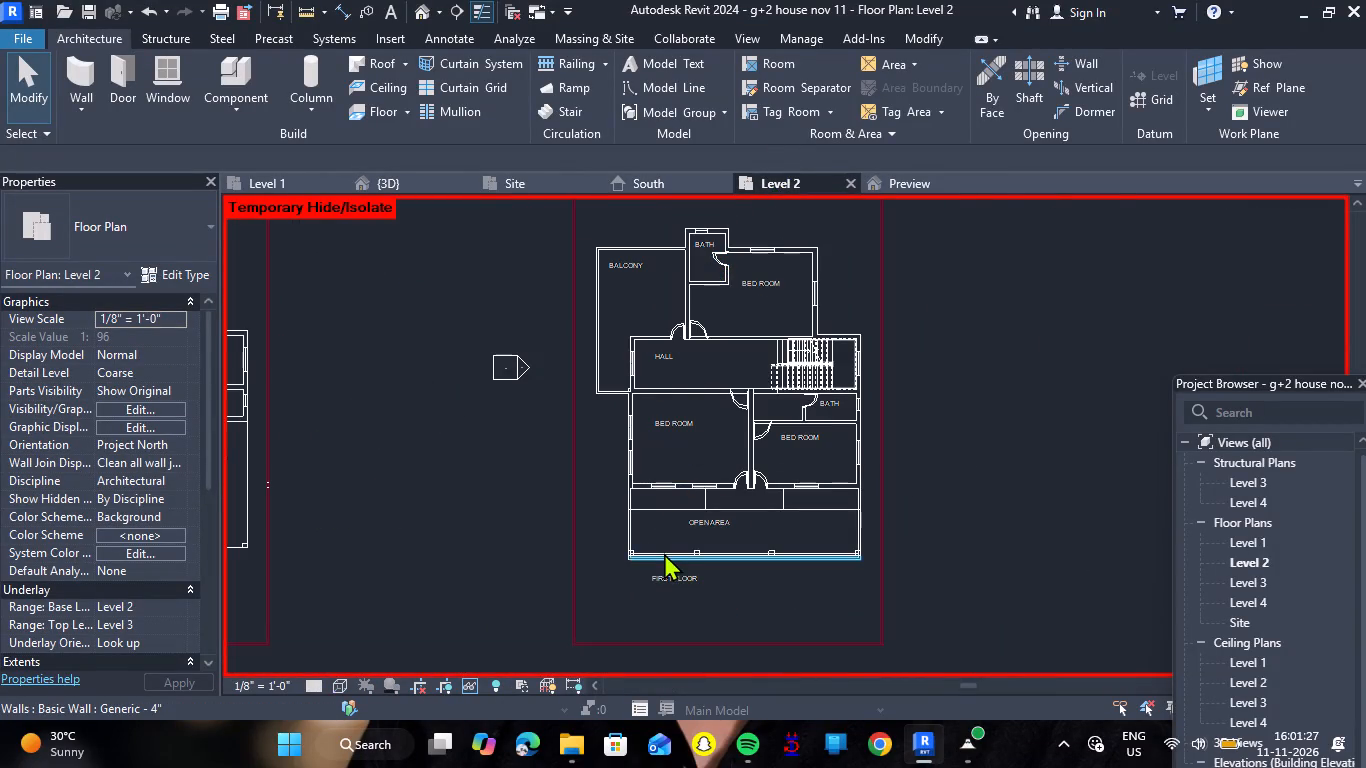
pyautogui.scroll(12, 664, 553)
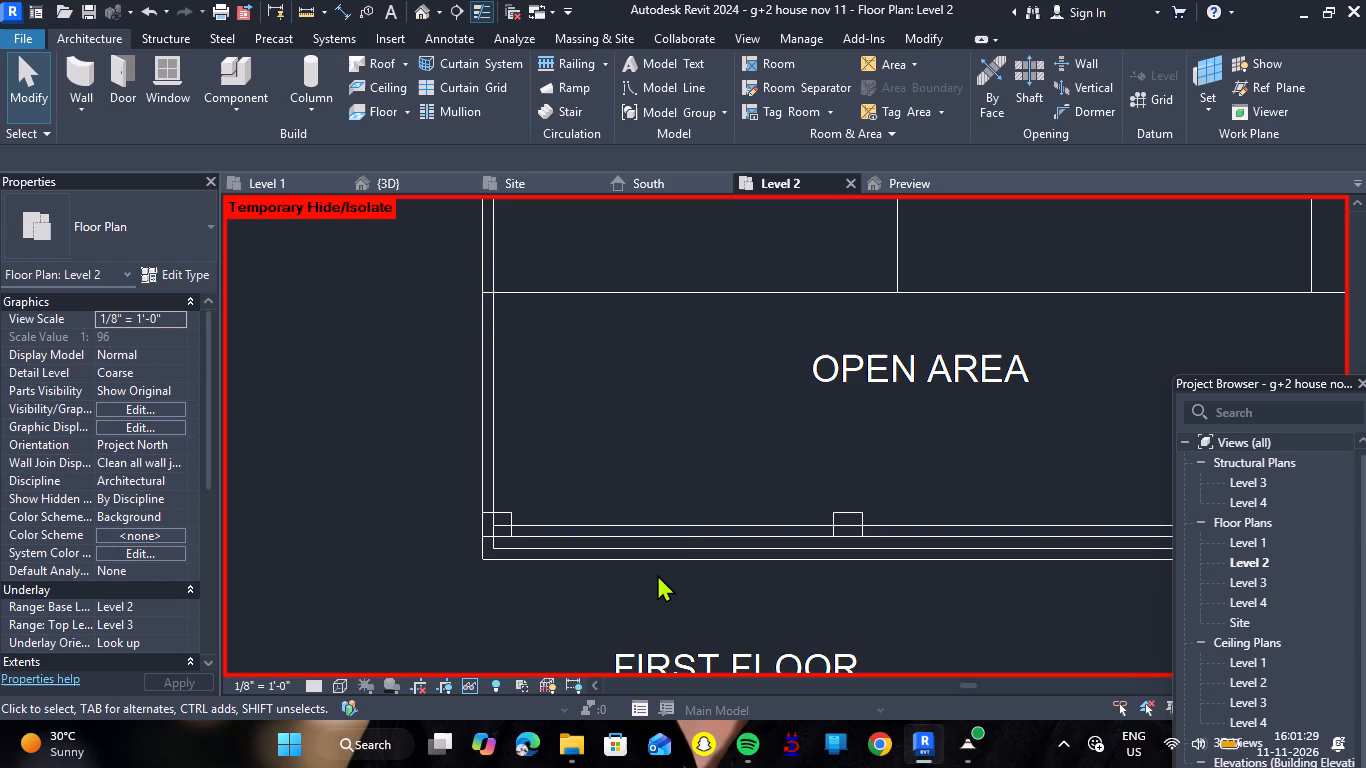
pyautogui.press('Escape')
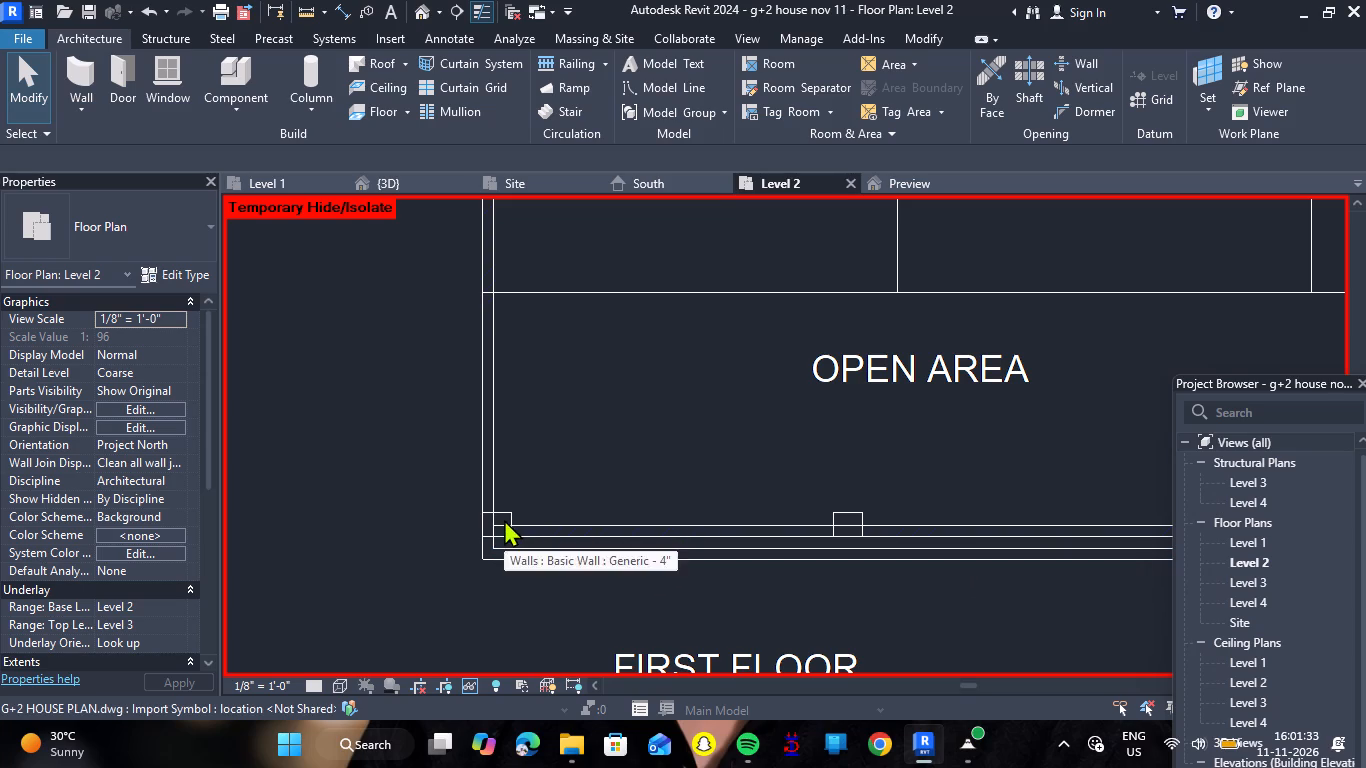
pyautogui.click(532, 549)
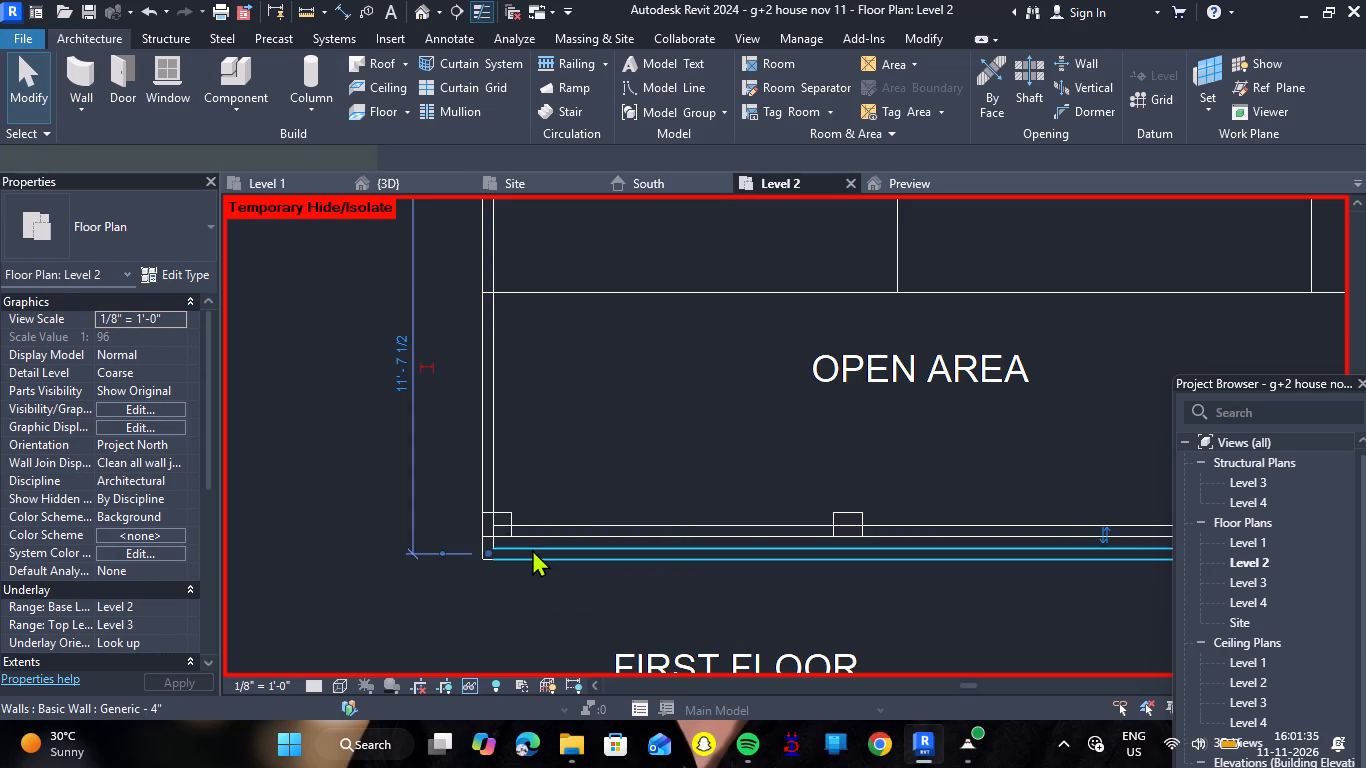
pyautogui.press('Up')
pyautogui.press('Up')
pyautogui.press('Up')
pyautogui.press('Up')
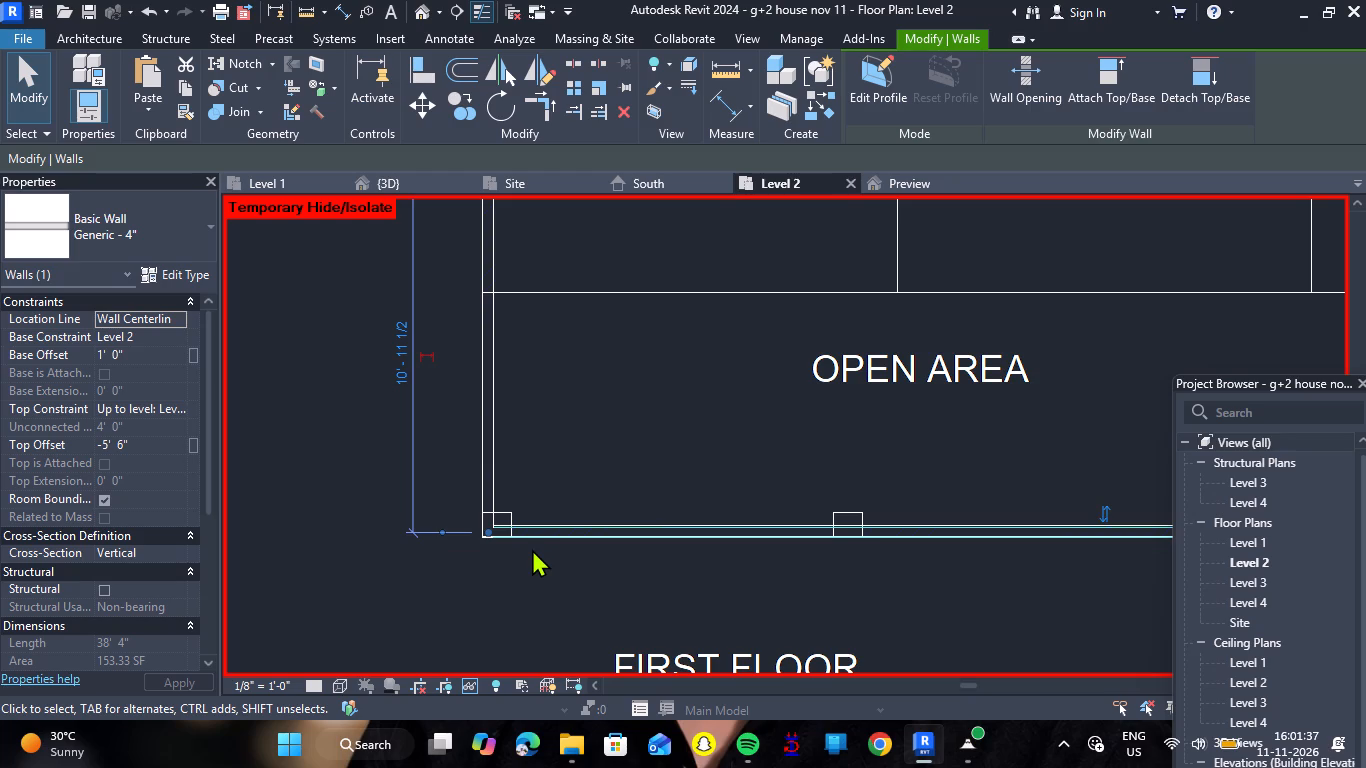
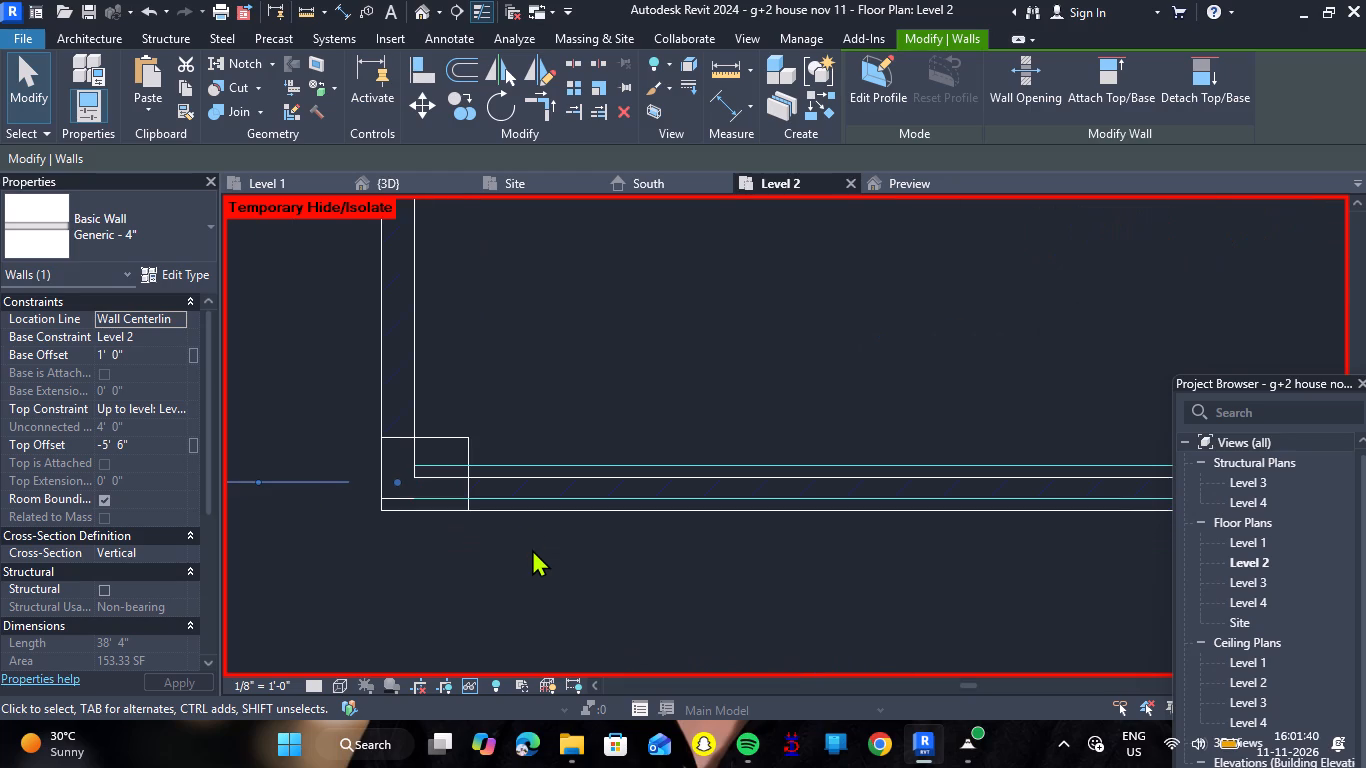
# Nudge the open area's selected Generic - 4" wall slightly outward until it sits on the imported plan's wall line.
pyautogui.press('Down')
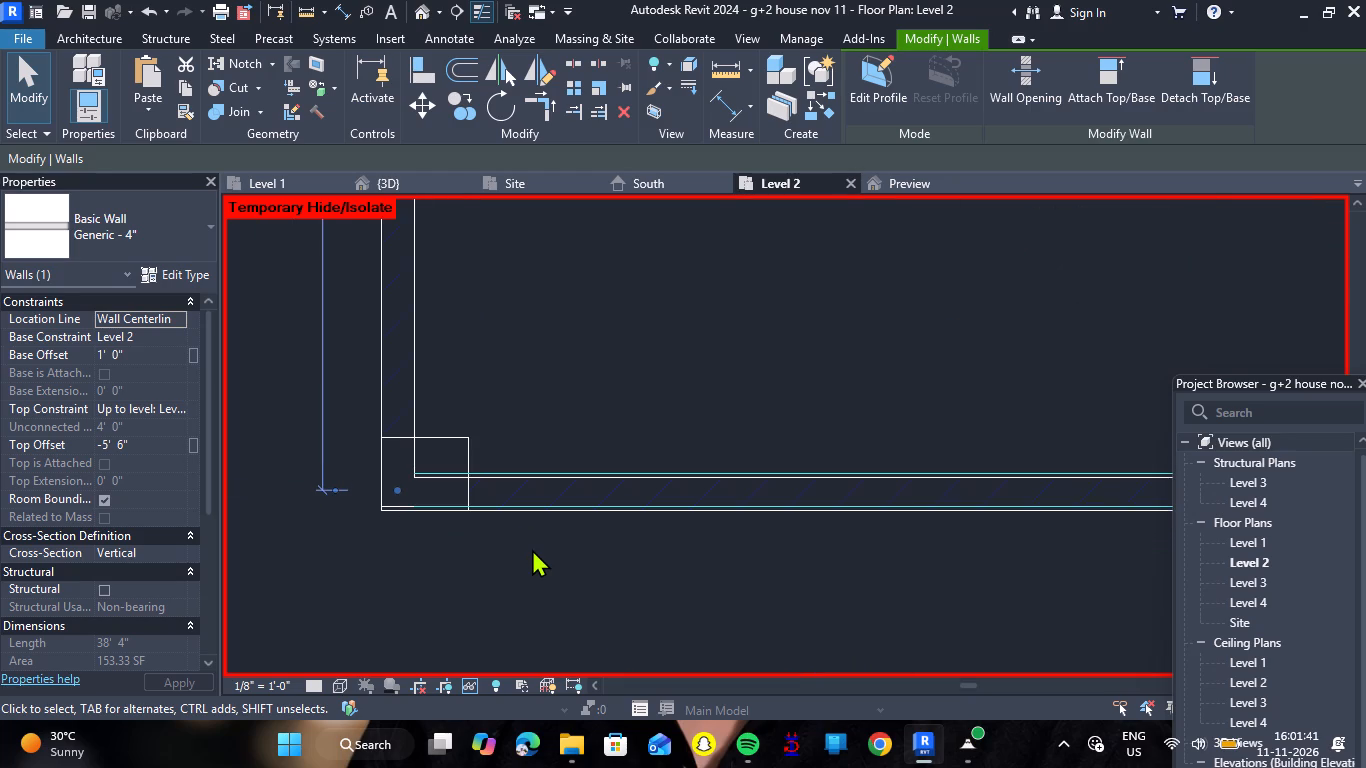
pyautogui.press('Down')
pyautogui.press('Escape')
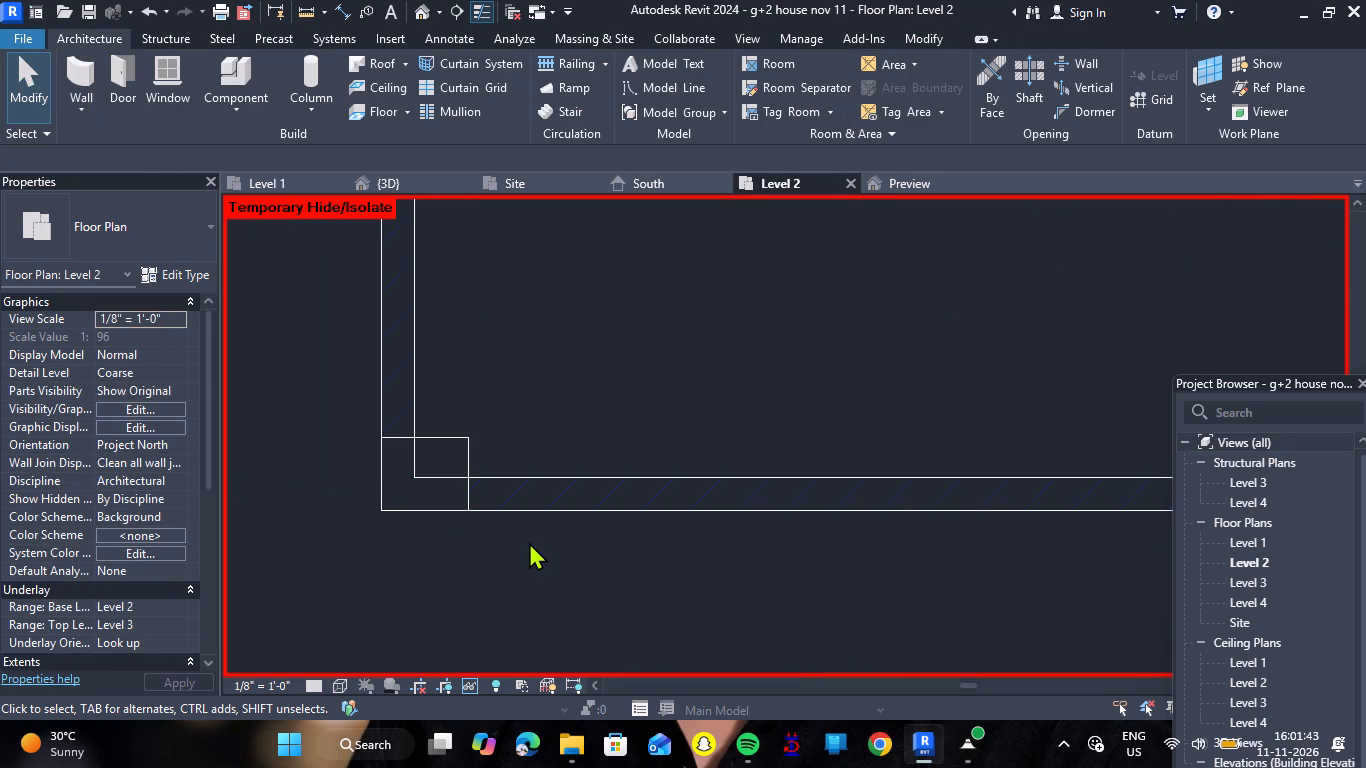
# Create an in-place component in the Generic Models category, keeping the default name, and start an Extrusion in it.
pyautogui.scroll(-5, 529, 542)
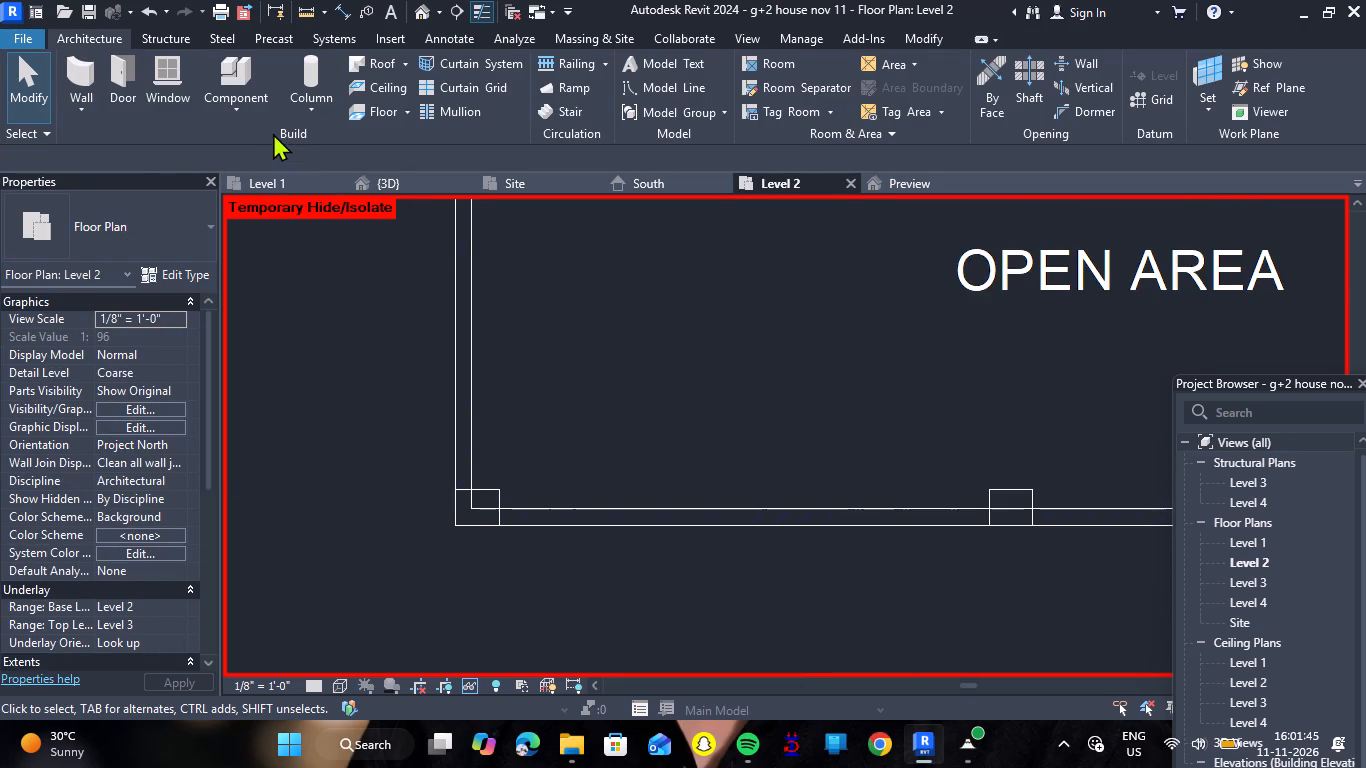
pyautogui.click(239, 83)
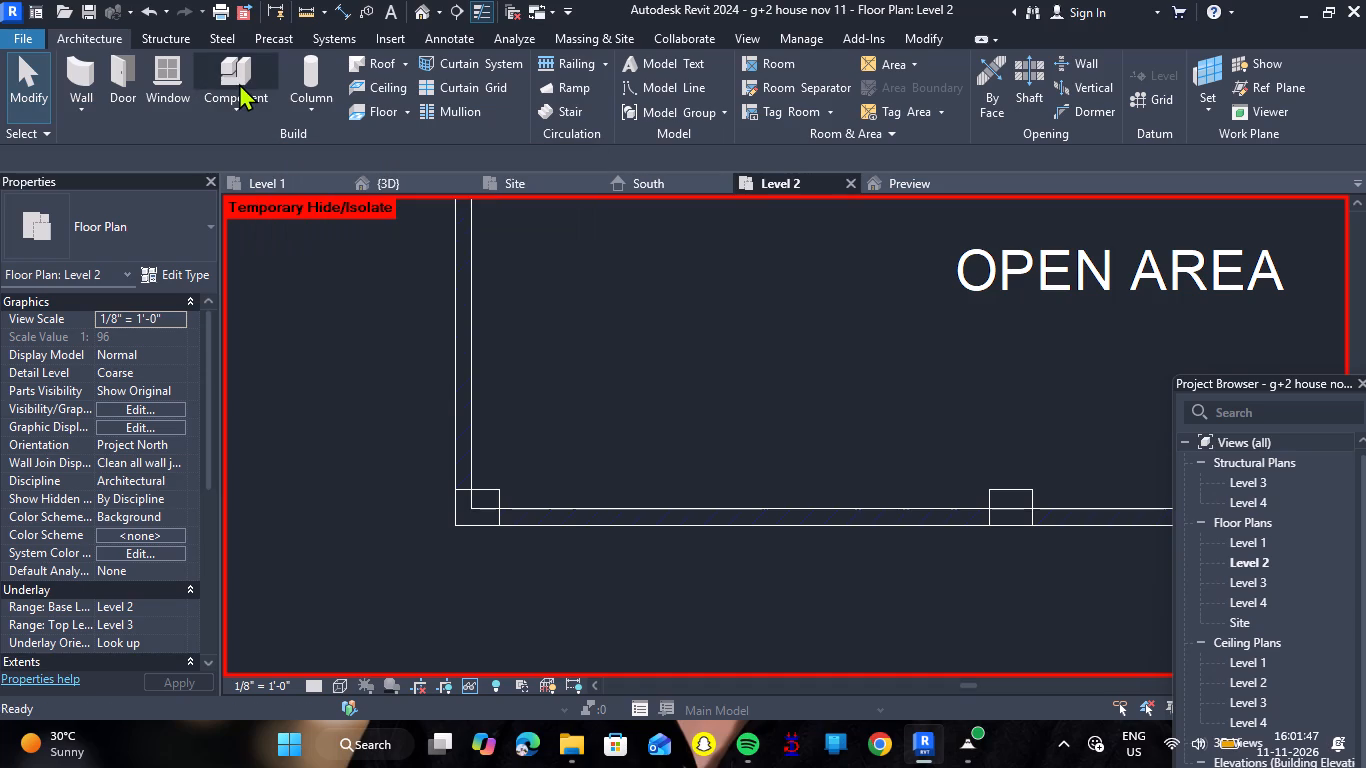
pyautogui.click(126, 42)
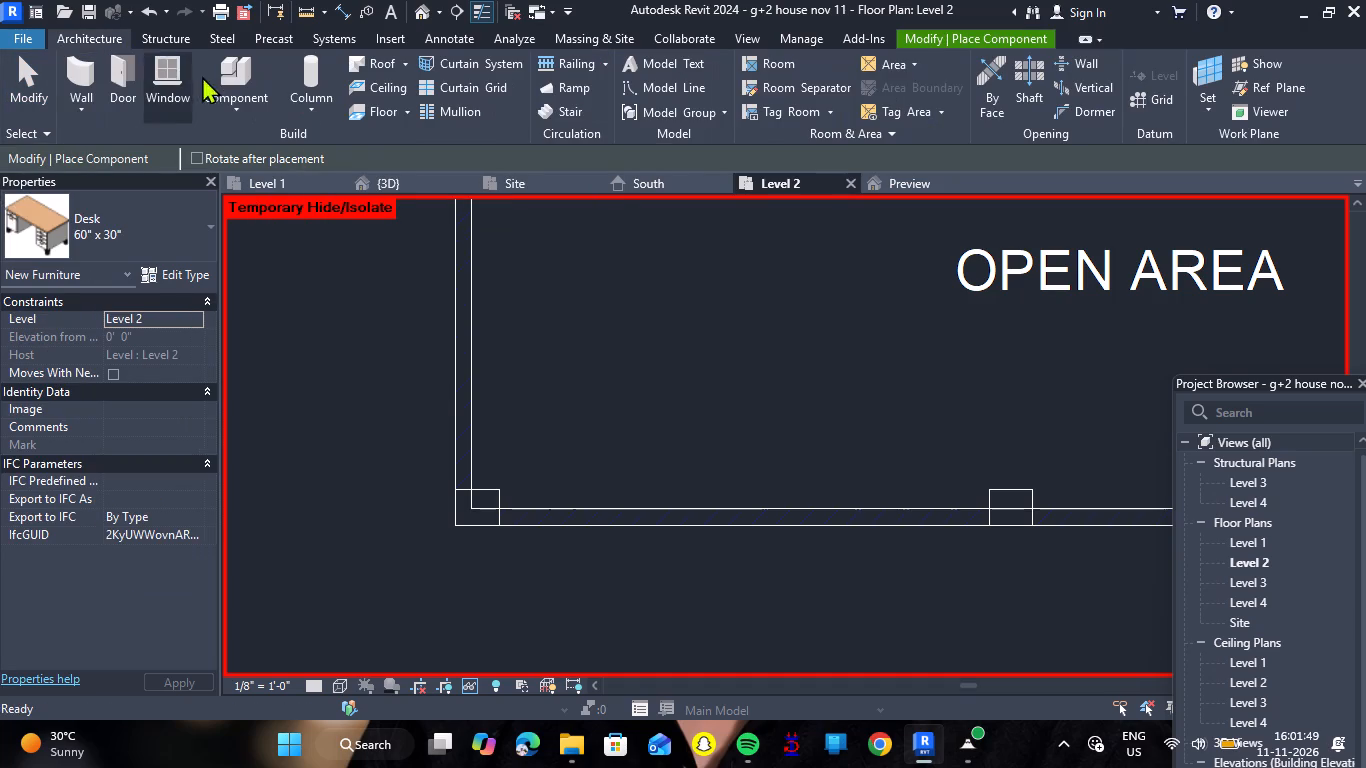
pyautogui.click(226, 103)
pyautogui.click(257, 174)
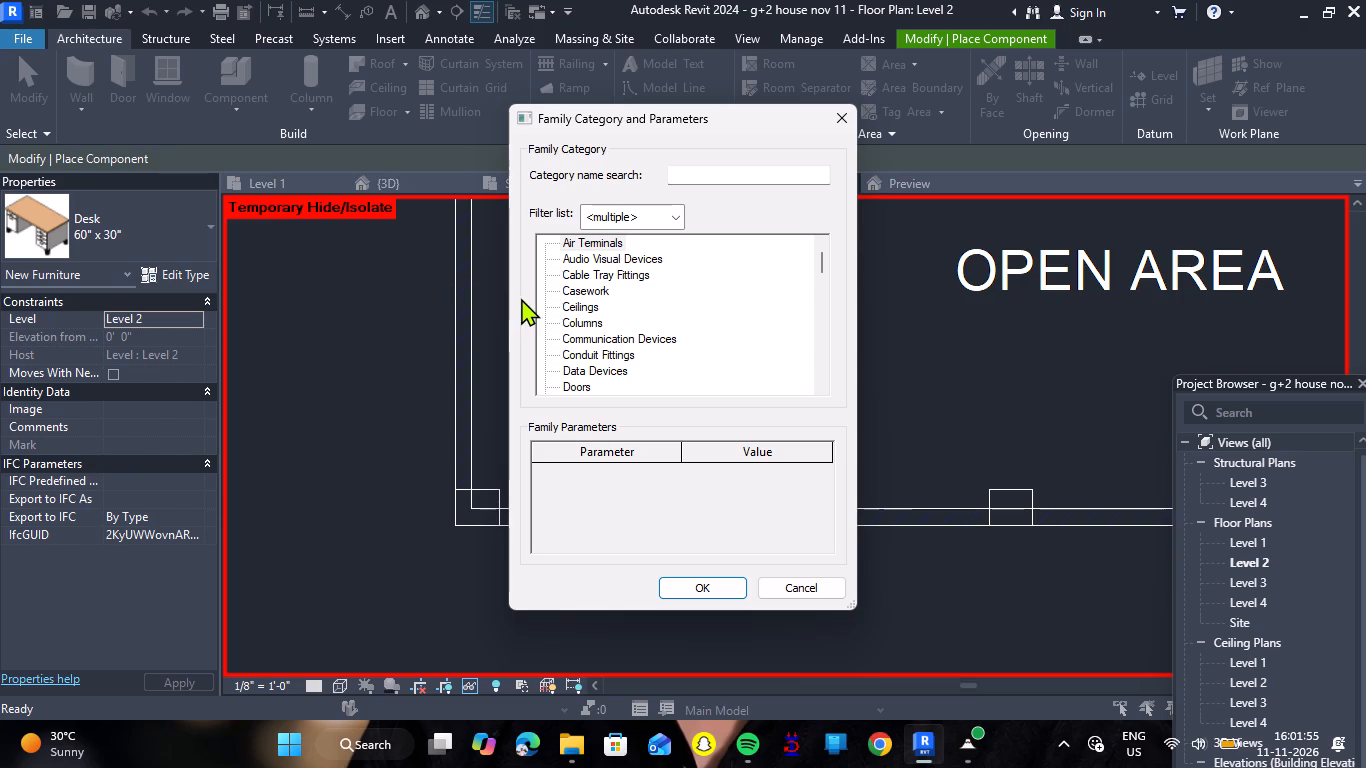
pyautogui.scroll(-4, 588, 338)
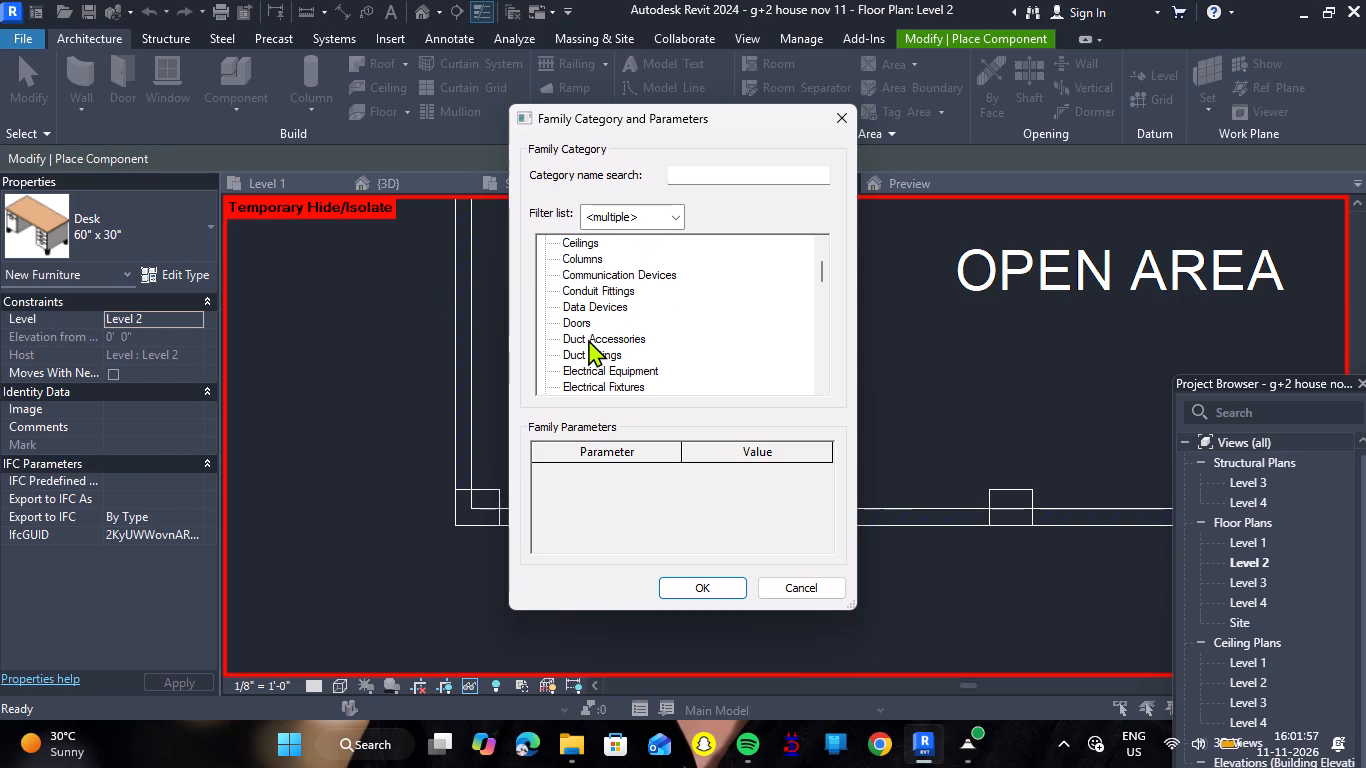
pyautogui.scroll(-4, 588, 339)
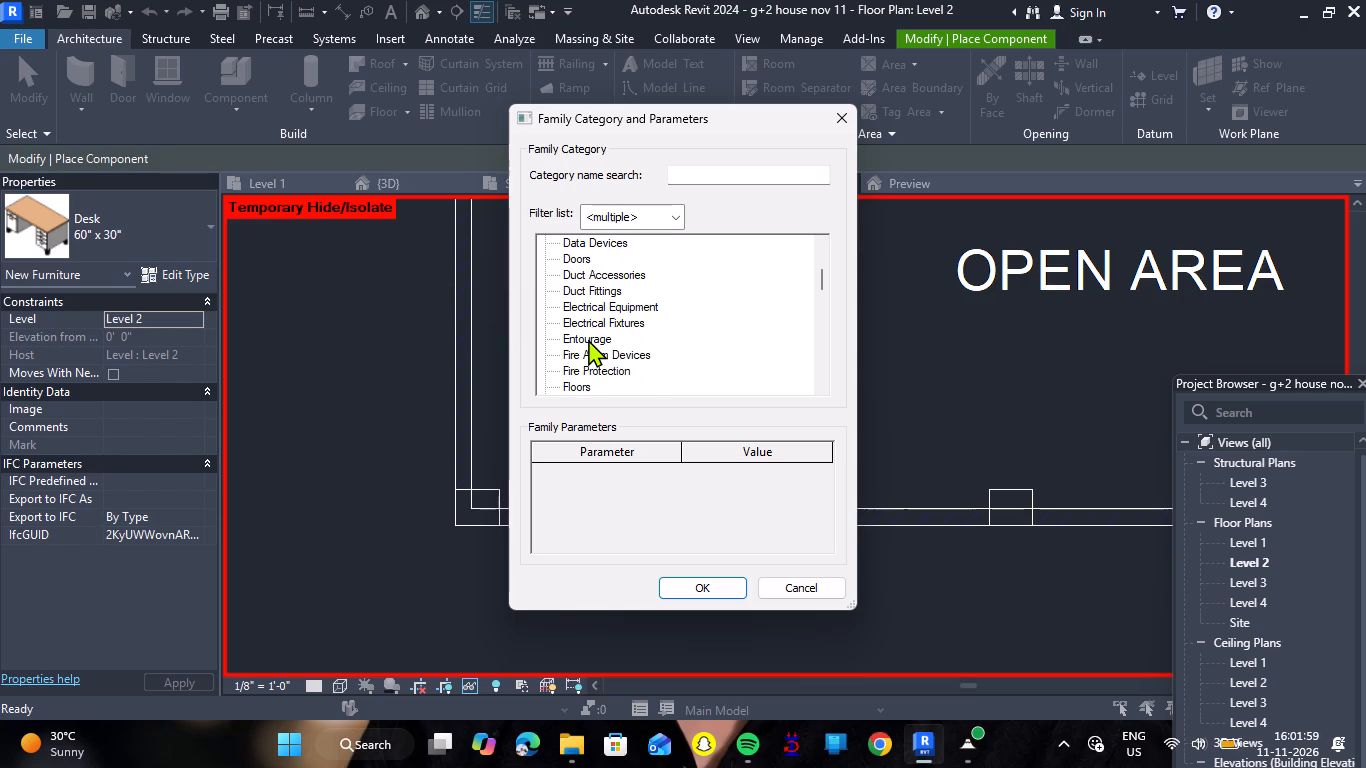
pyautogui.scroll(-2, 588, 339)
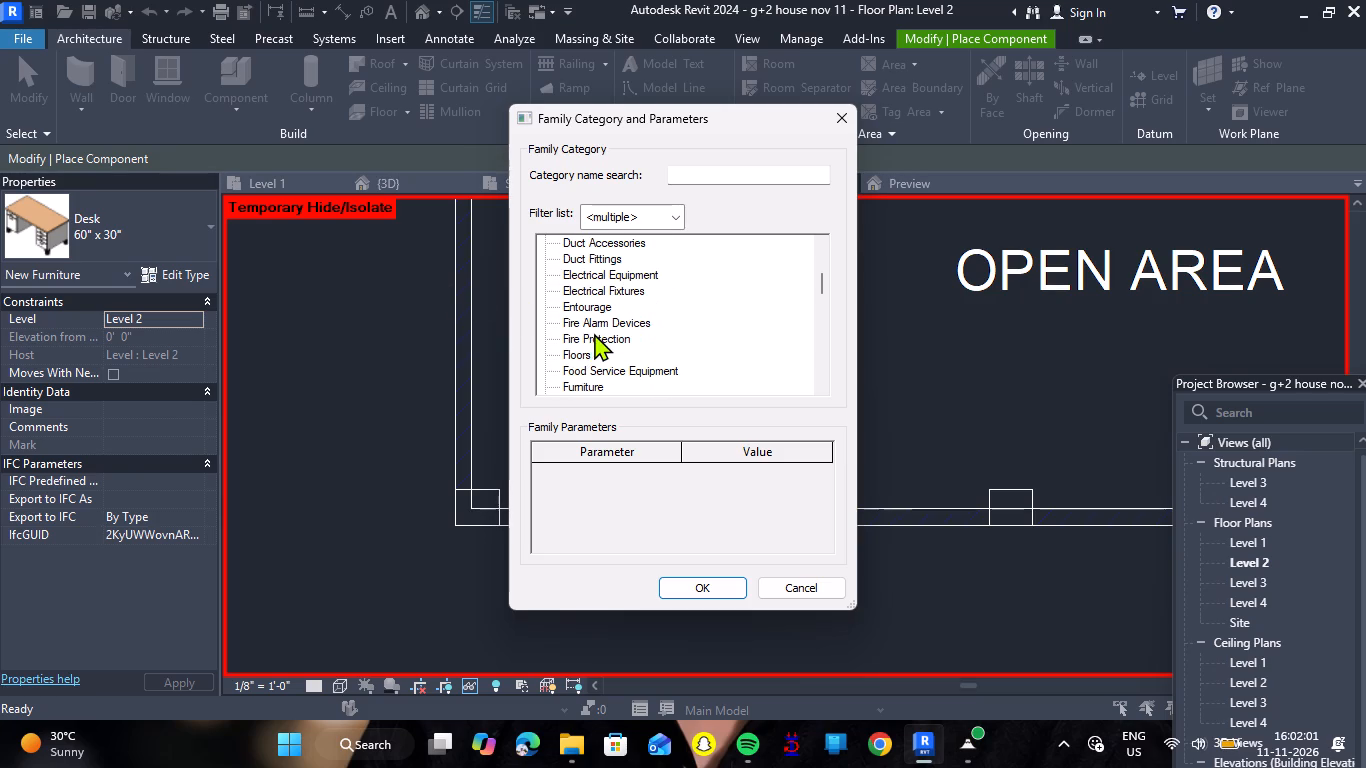
pyautogui.scroll(-4, 595, 332)
pyautogui.click(598, 348)
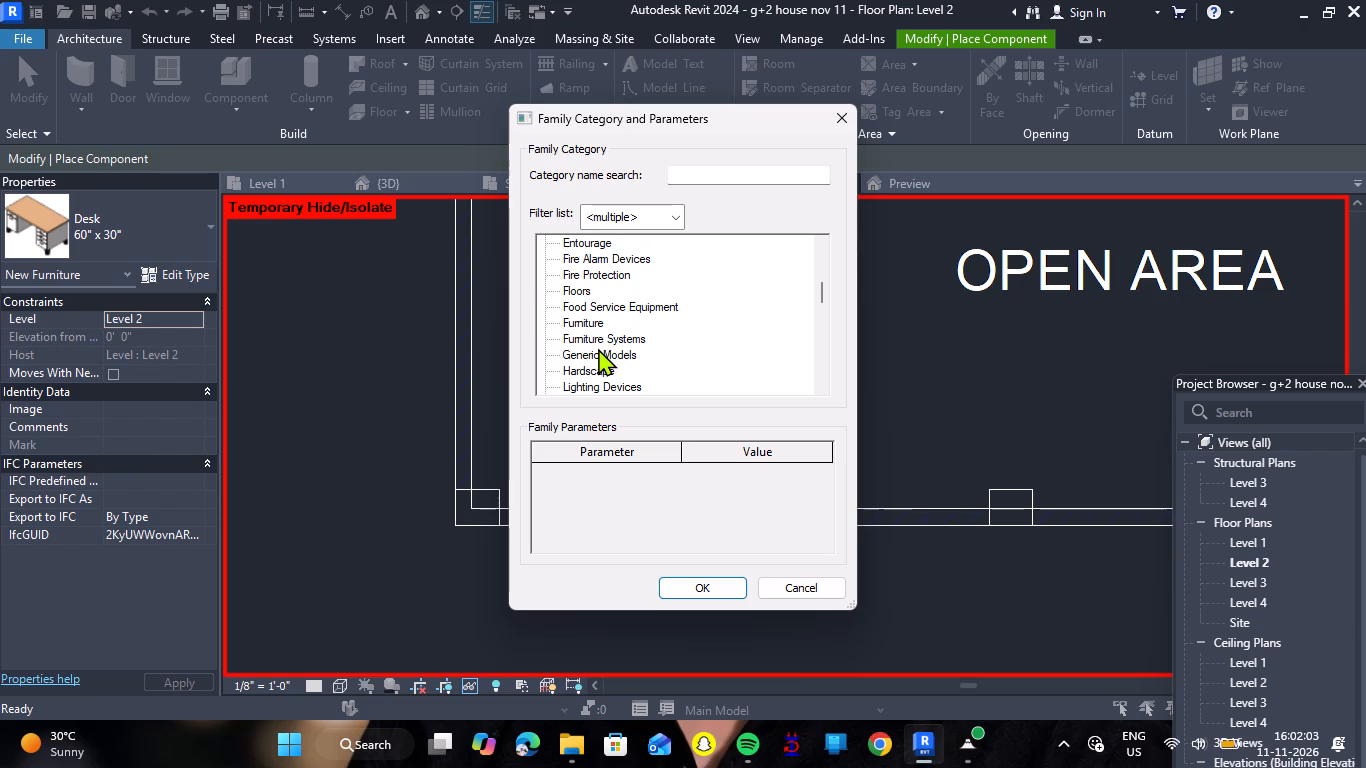
pyautogui.click(685, 589)
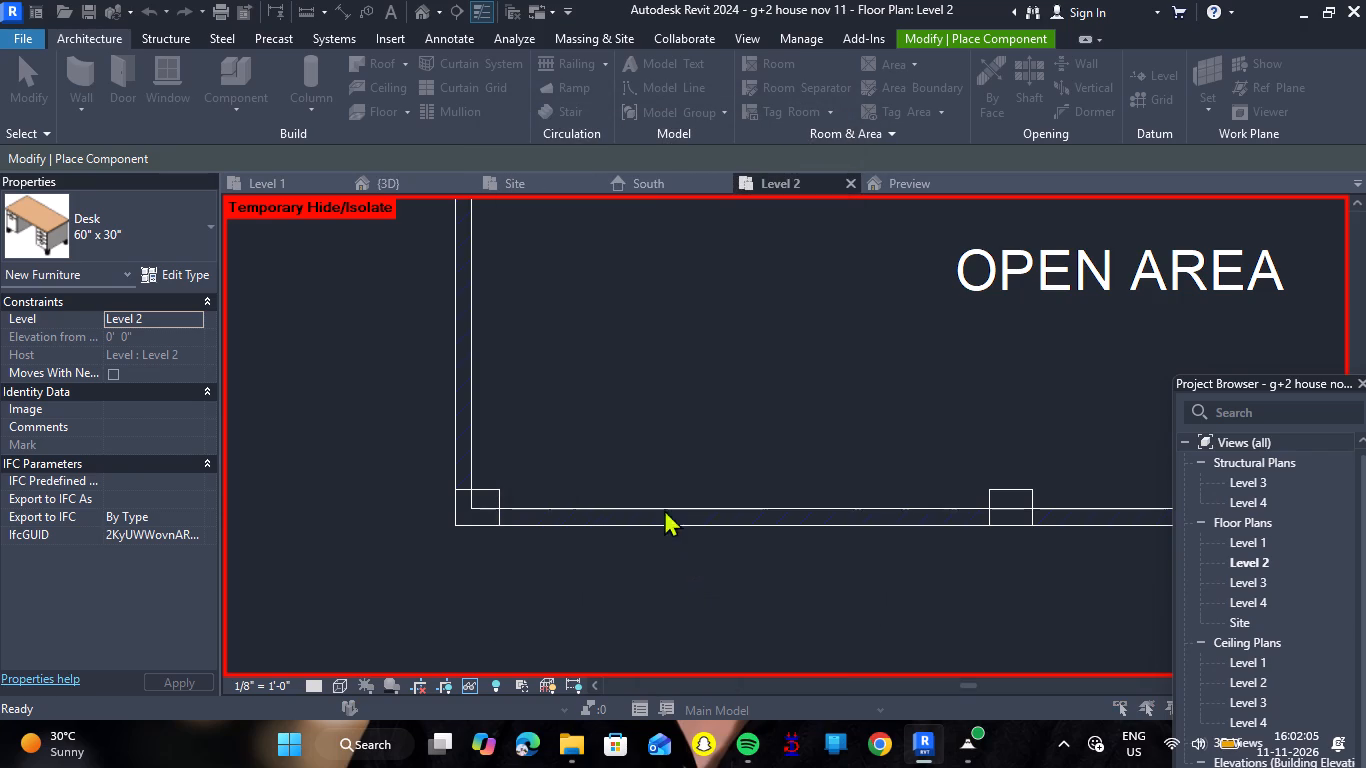
pyautogui.click(656, 405)
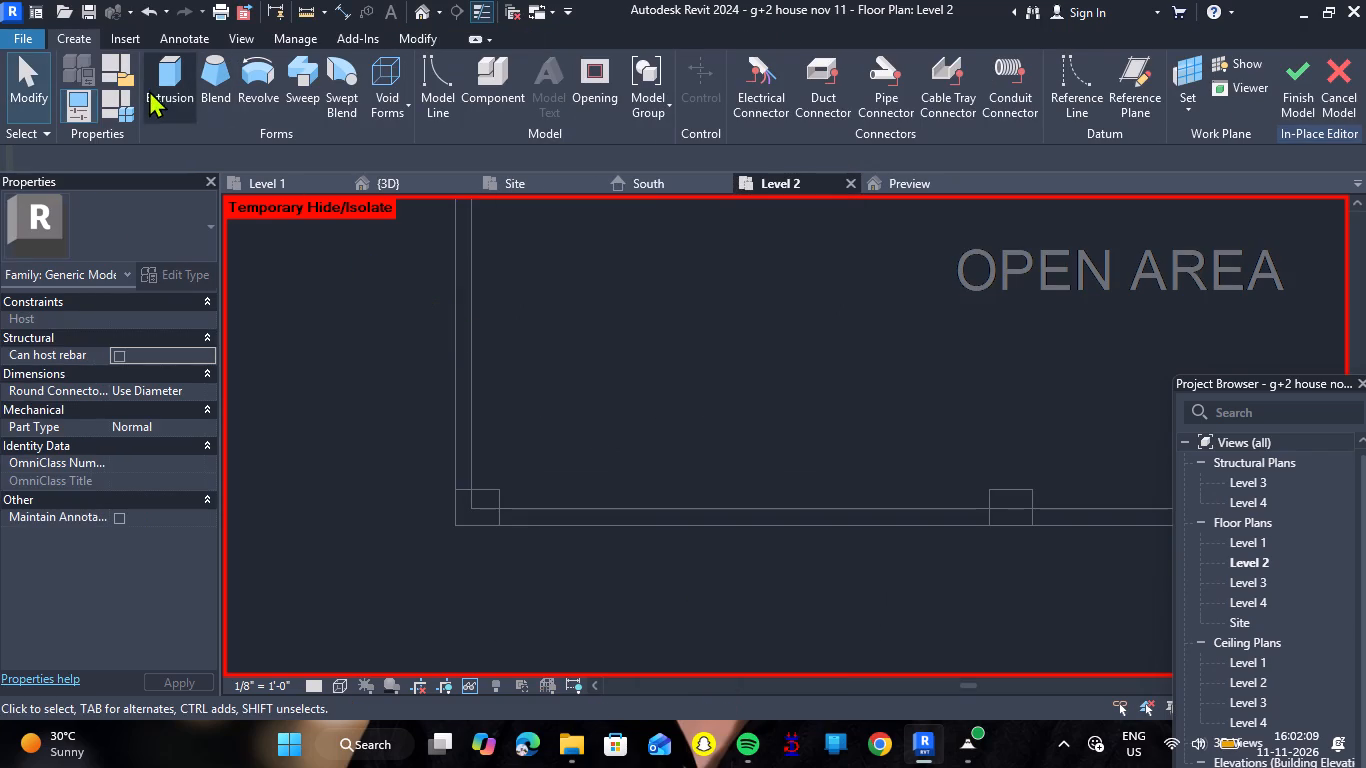
pyautogui.click(155, 89)
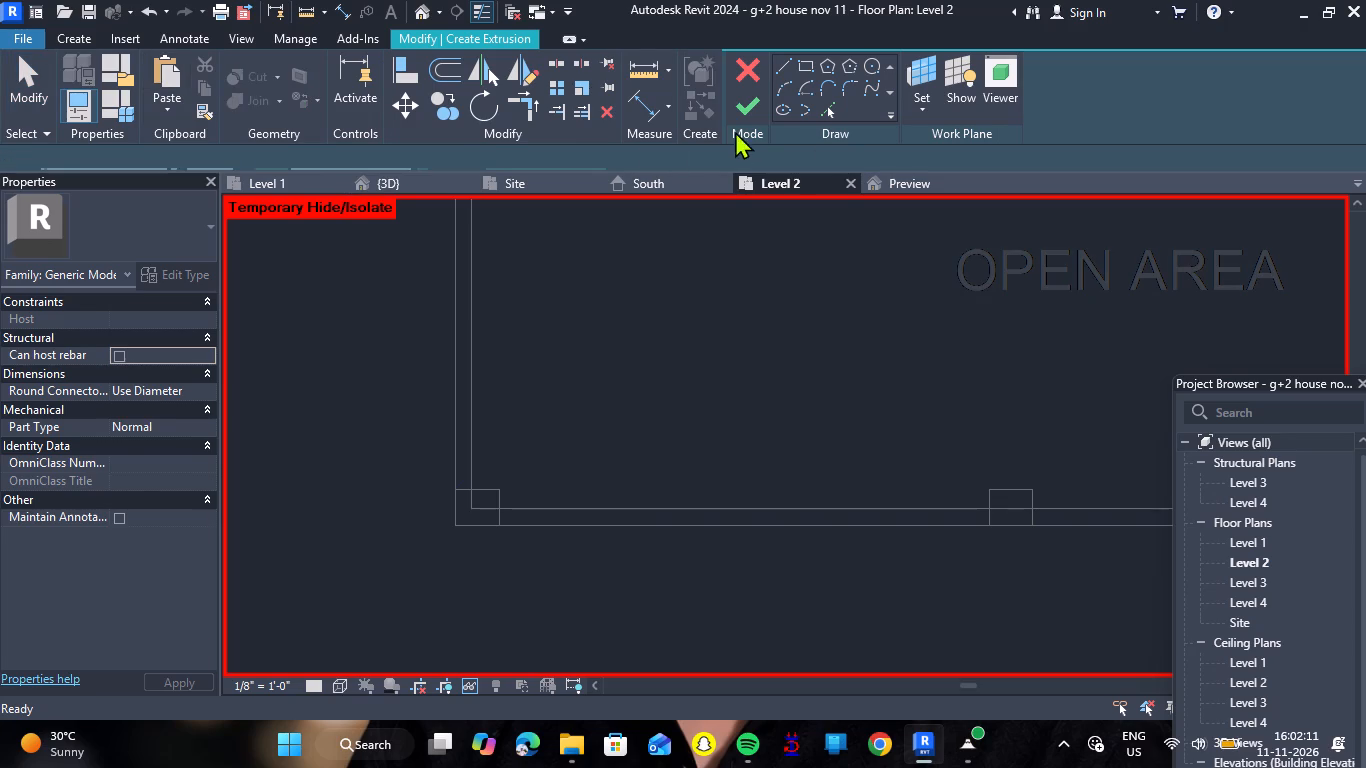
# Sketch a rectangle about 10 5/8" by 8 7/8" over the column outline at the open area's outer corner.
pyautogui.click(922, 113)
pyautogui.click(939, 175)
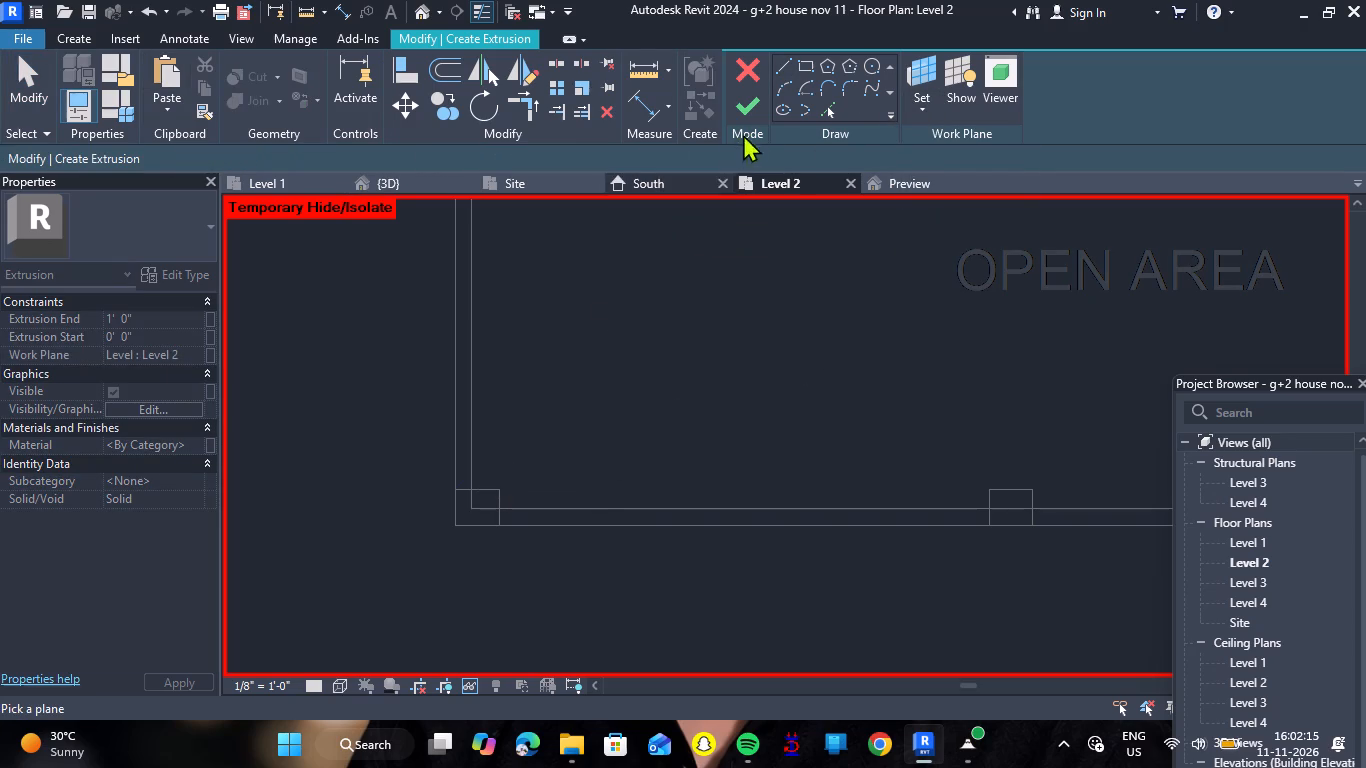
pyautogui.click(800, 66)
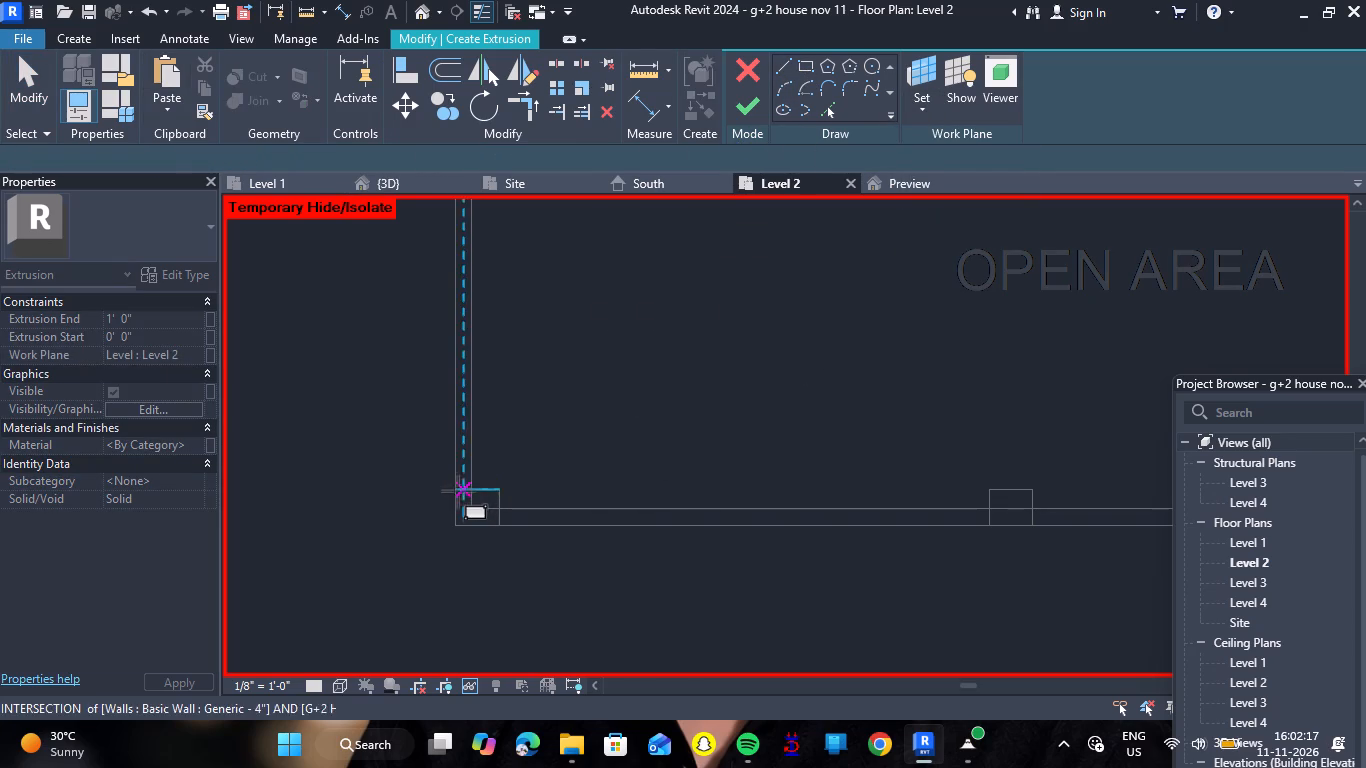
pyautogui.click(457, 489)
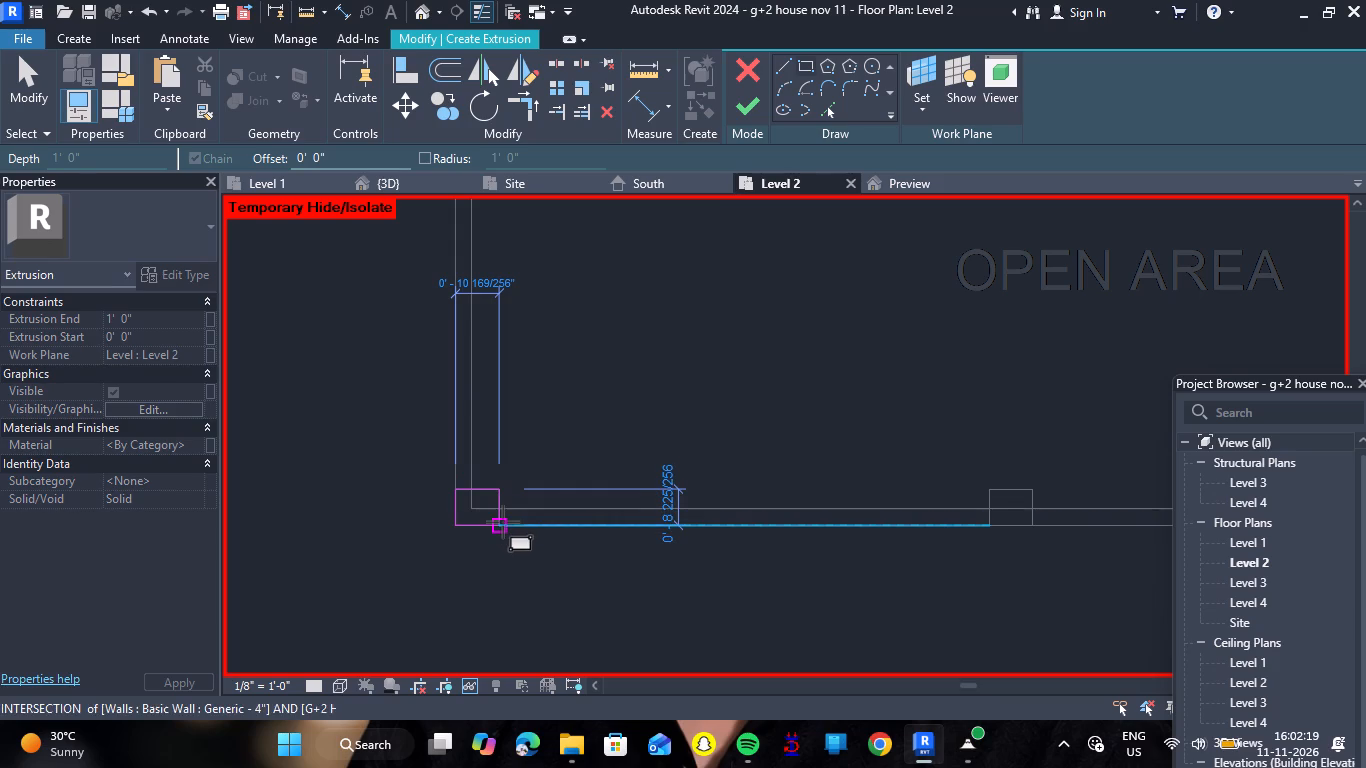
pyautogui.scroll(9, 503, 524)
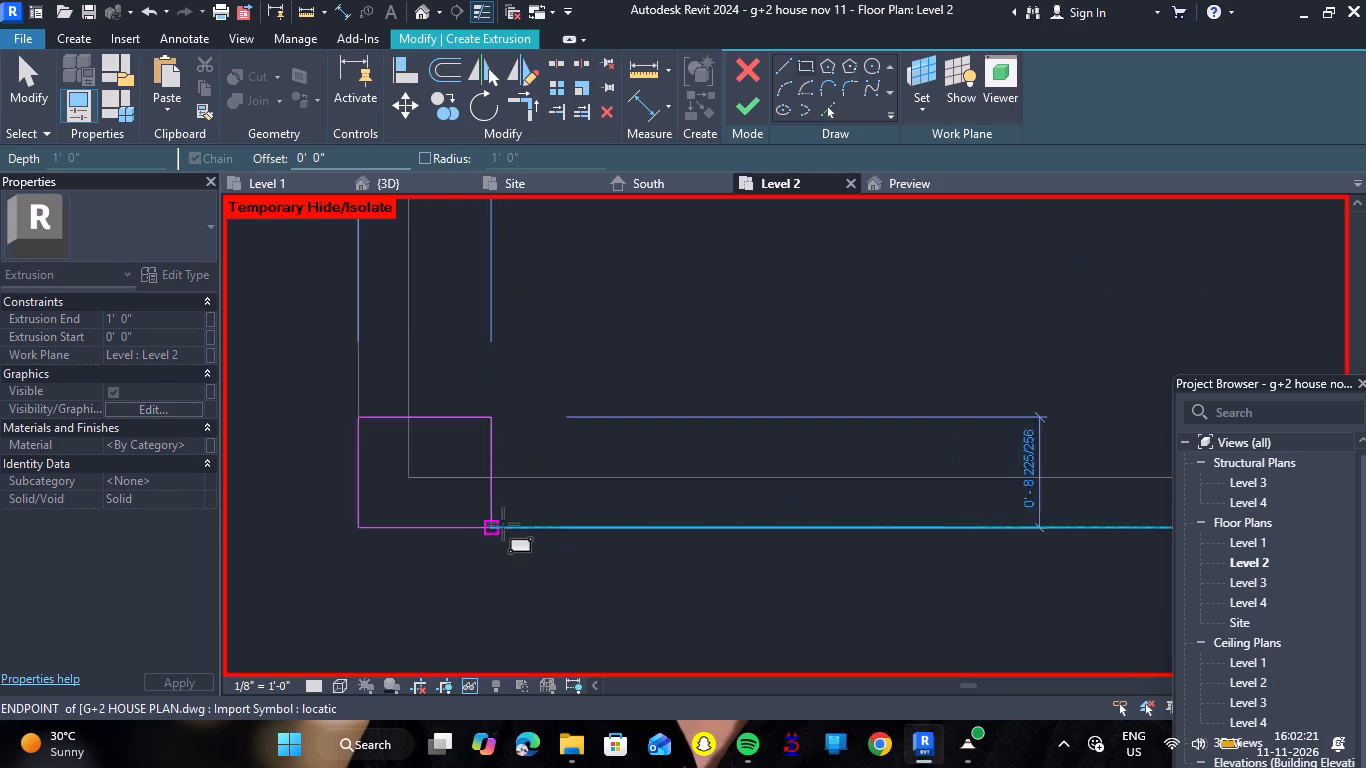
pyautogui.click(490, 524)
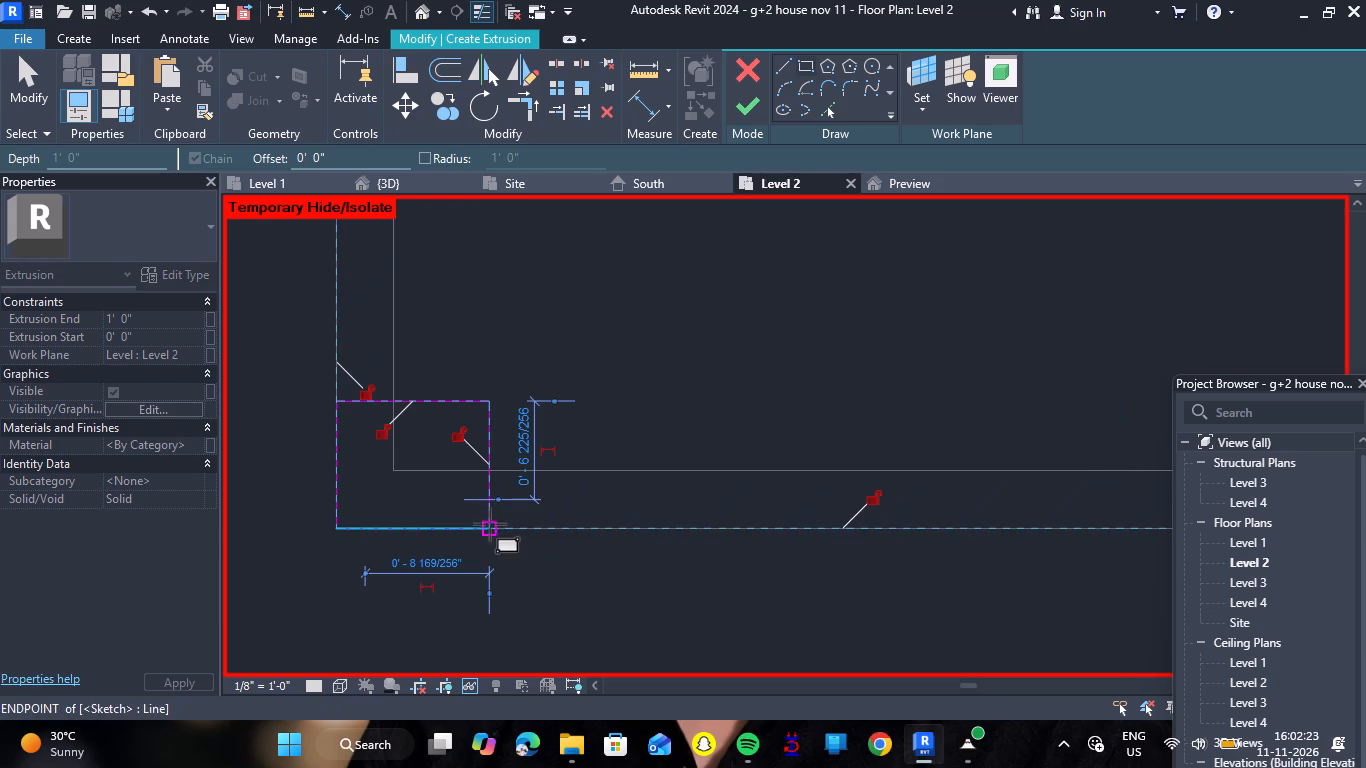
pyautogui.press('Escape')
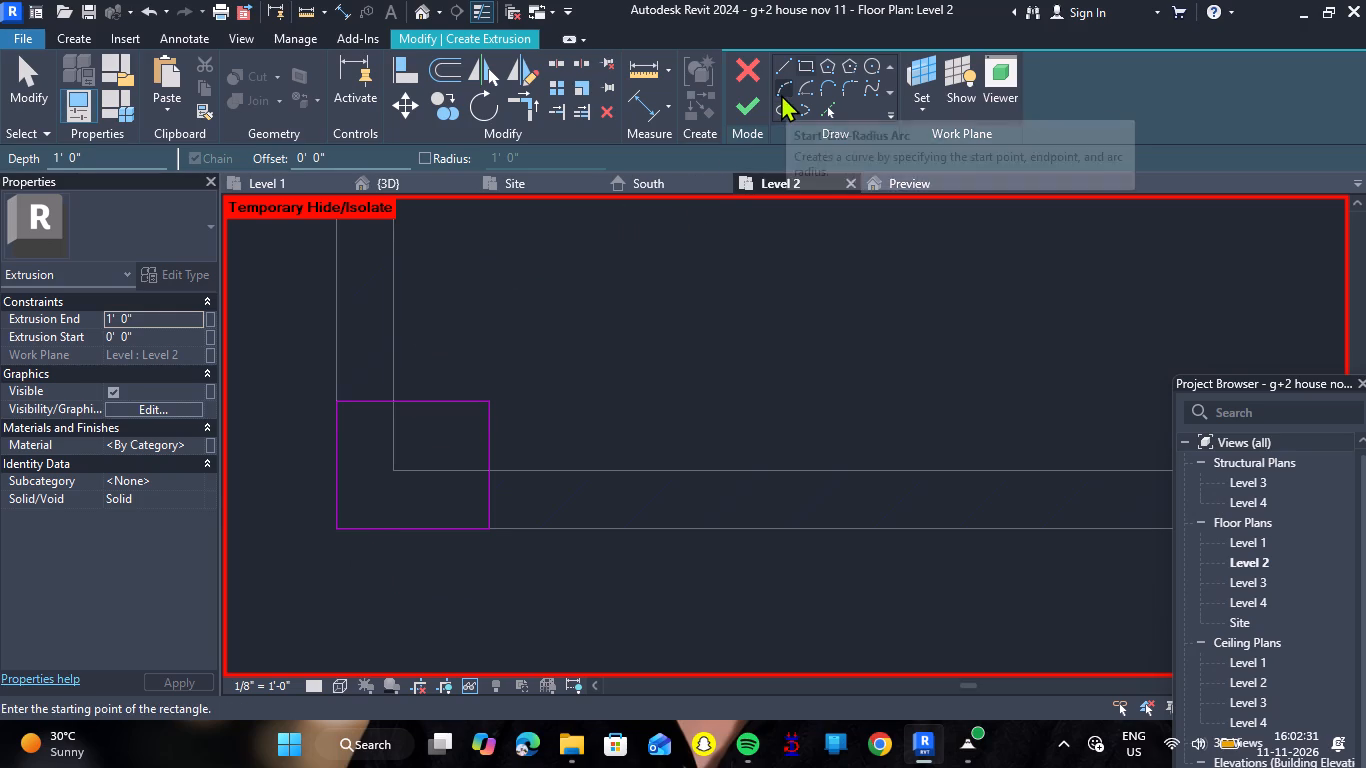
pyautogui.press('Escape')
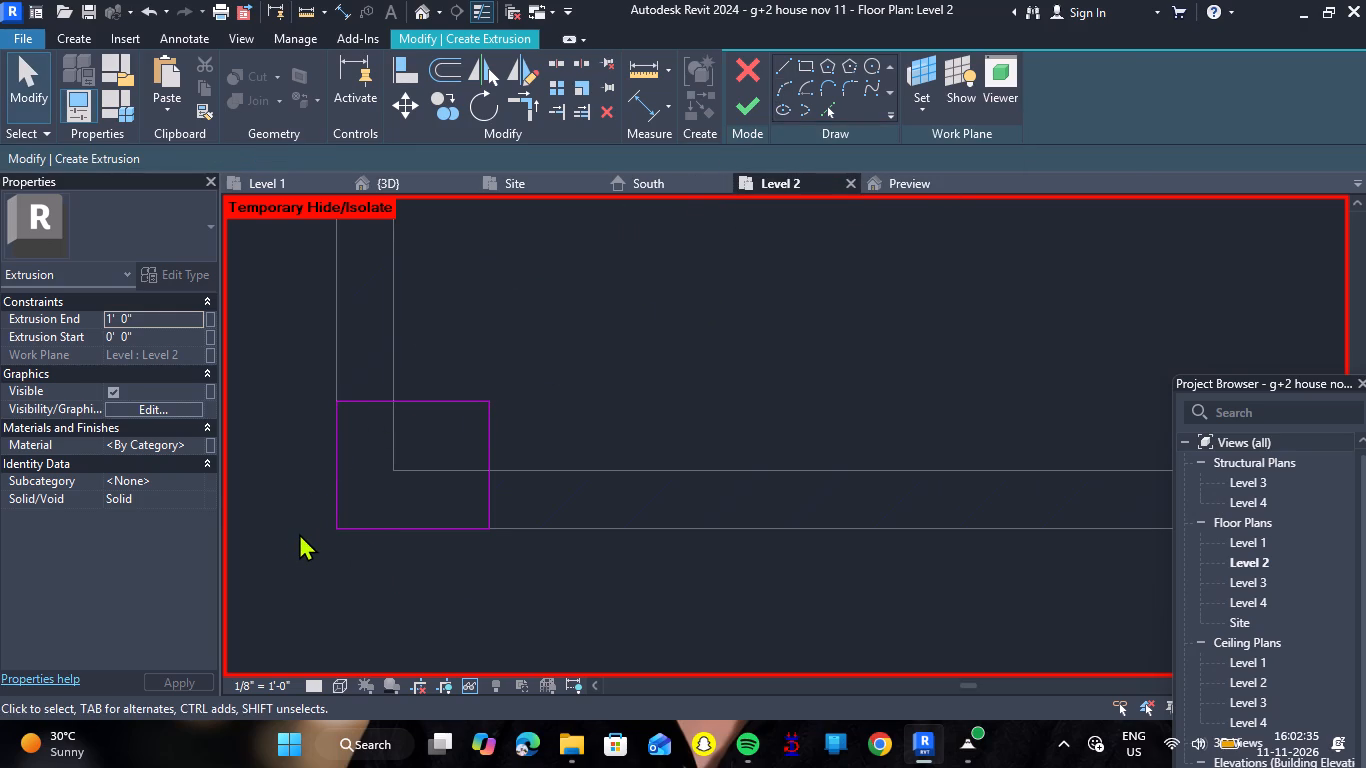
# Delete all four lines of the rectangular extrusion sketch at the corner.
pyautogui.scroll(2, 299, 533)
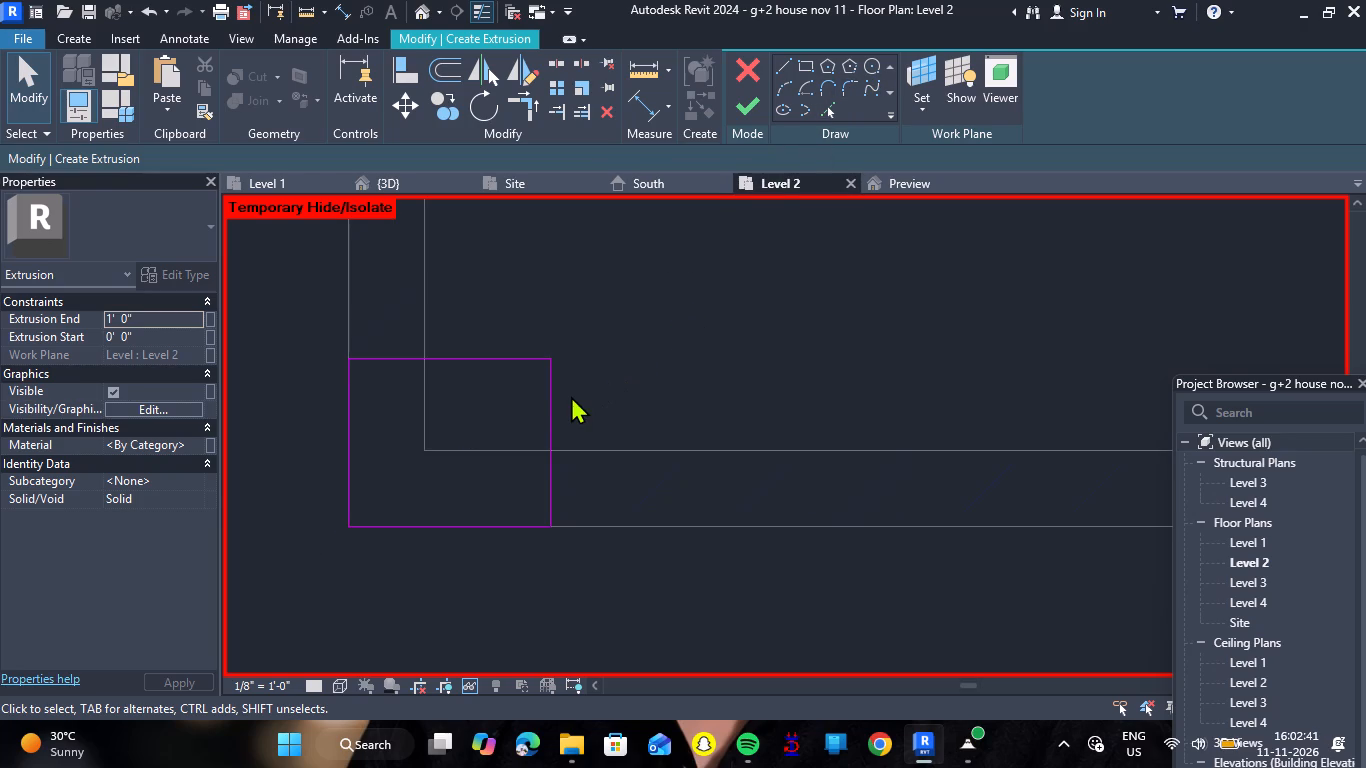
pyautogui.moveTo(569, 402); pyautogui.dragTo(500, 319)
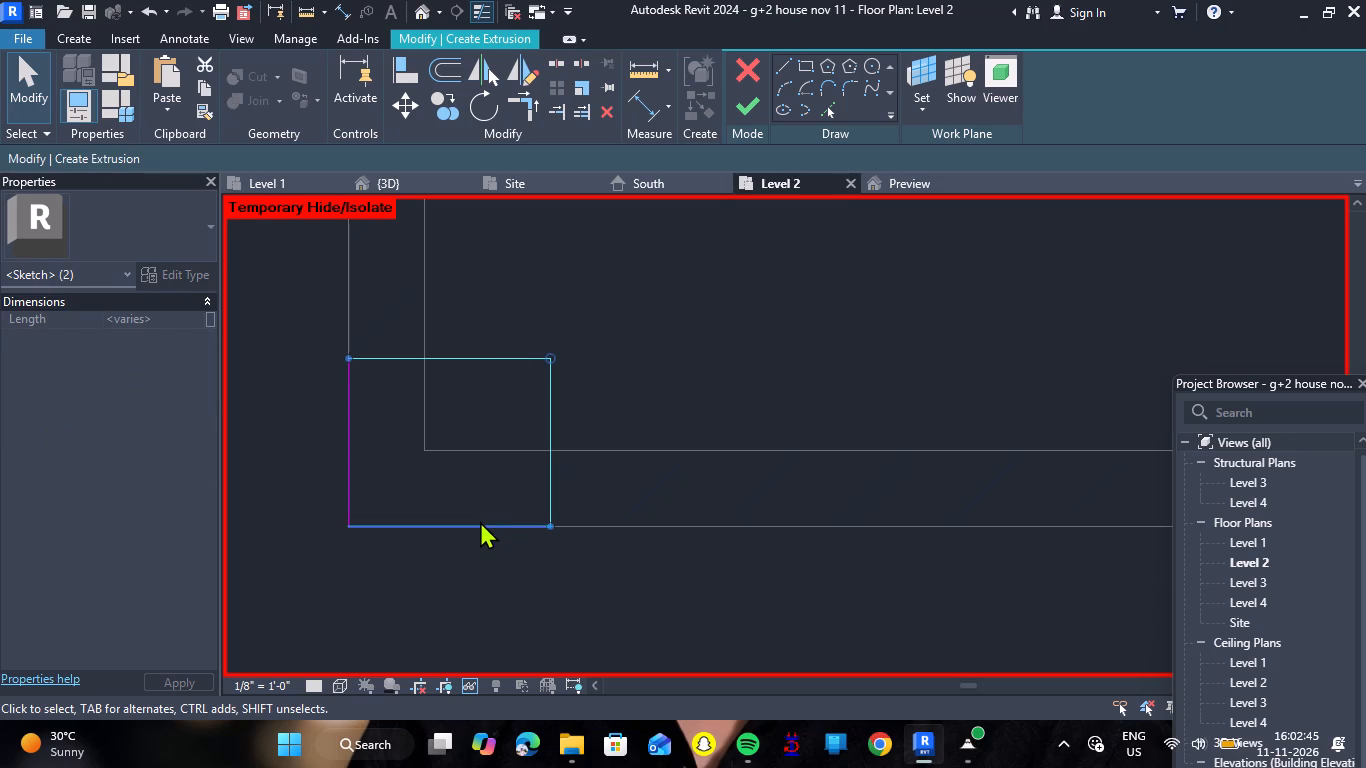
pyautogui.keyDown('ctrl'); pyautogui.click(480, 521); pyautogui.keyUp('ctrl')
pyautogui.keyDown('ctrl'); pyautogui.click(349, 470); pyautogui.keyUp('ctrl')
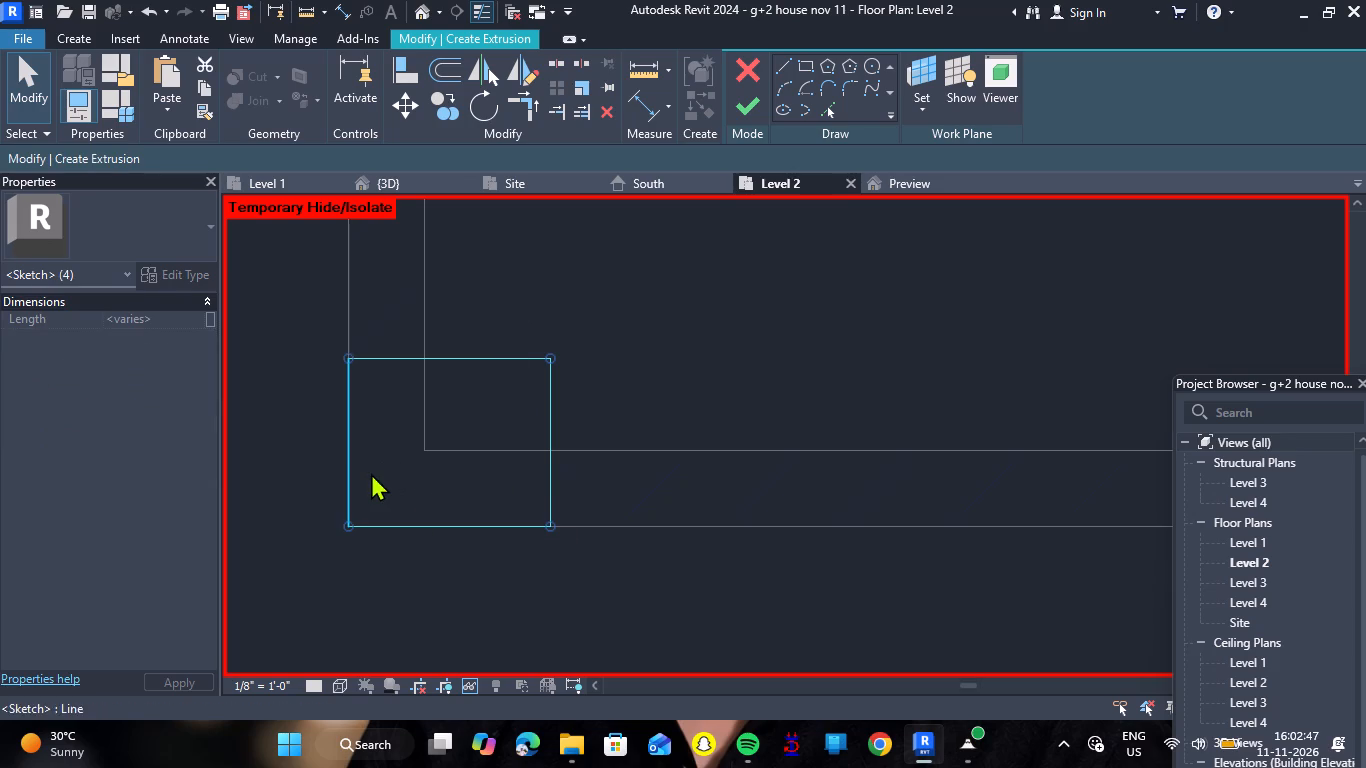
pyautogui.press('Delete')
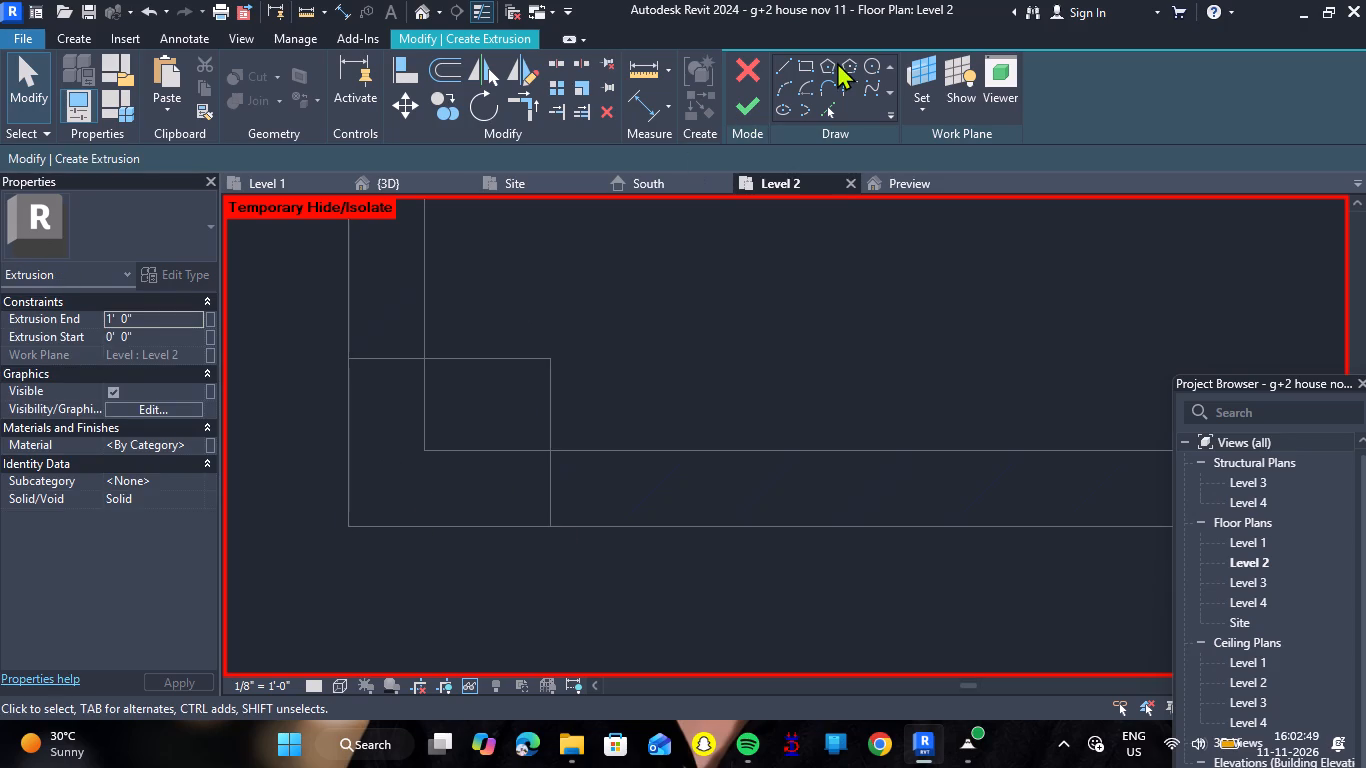
# Sketch a circle with a radius of about 6 1/2" centred on the outer wall corner of the open area.
pyautogui.click(869, 63)
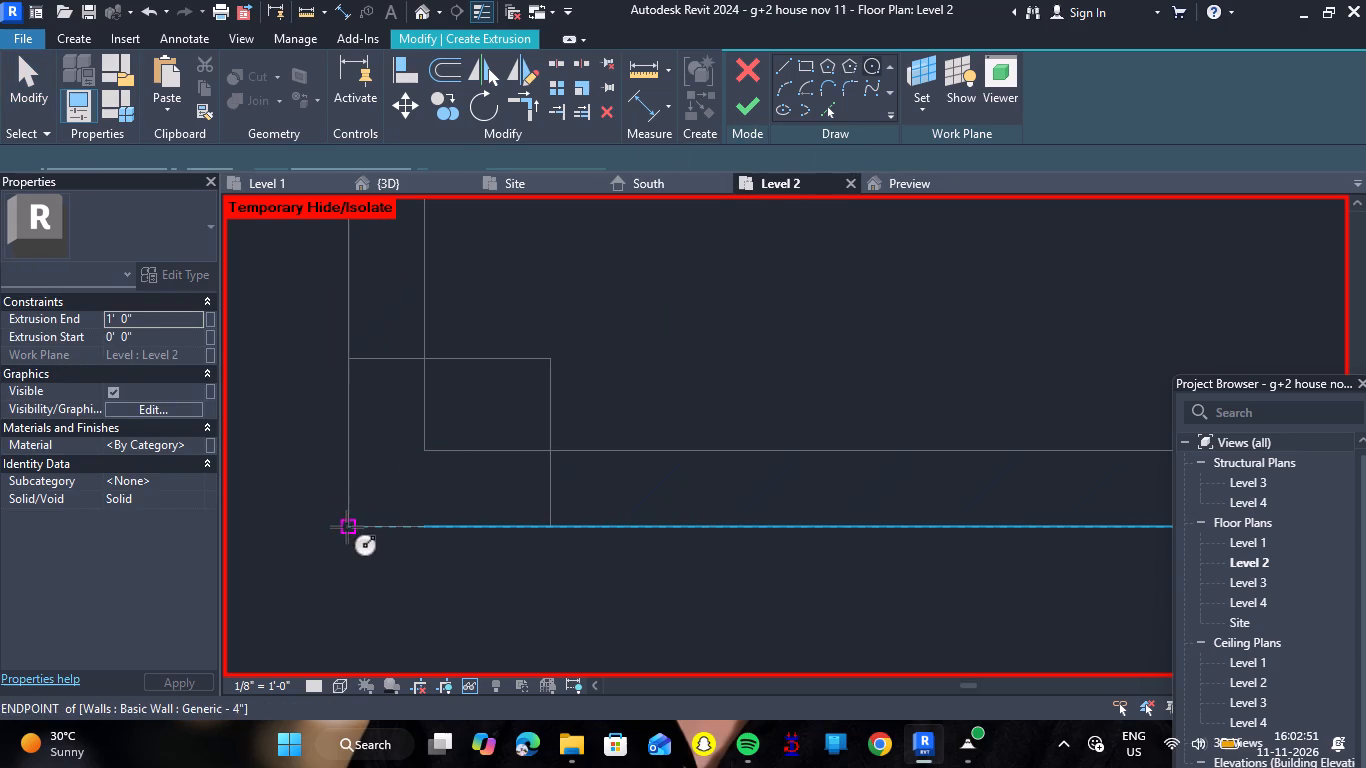
pyautogui.click(347, 527)
pyautogui.click(459, 475)
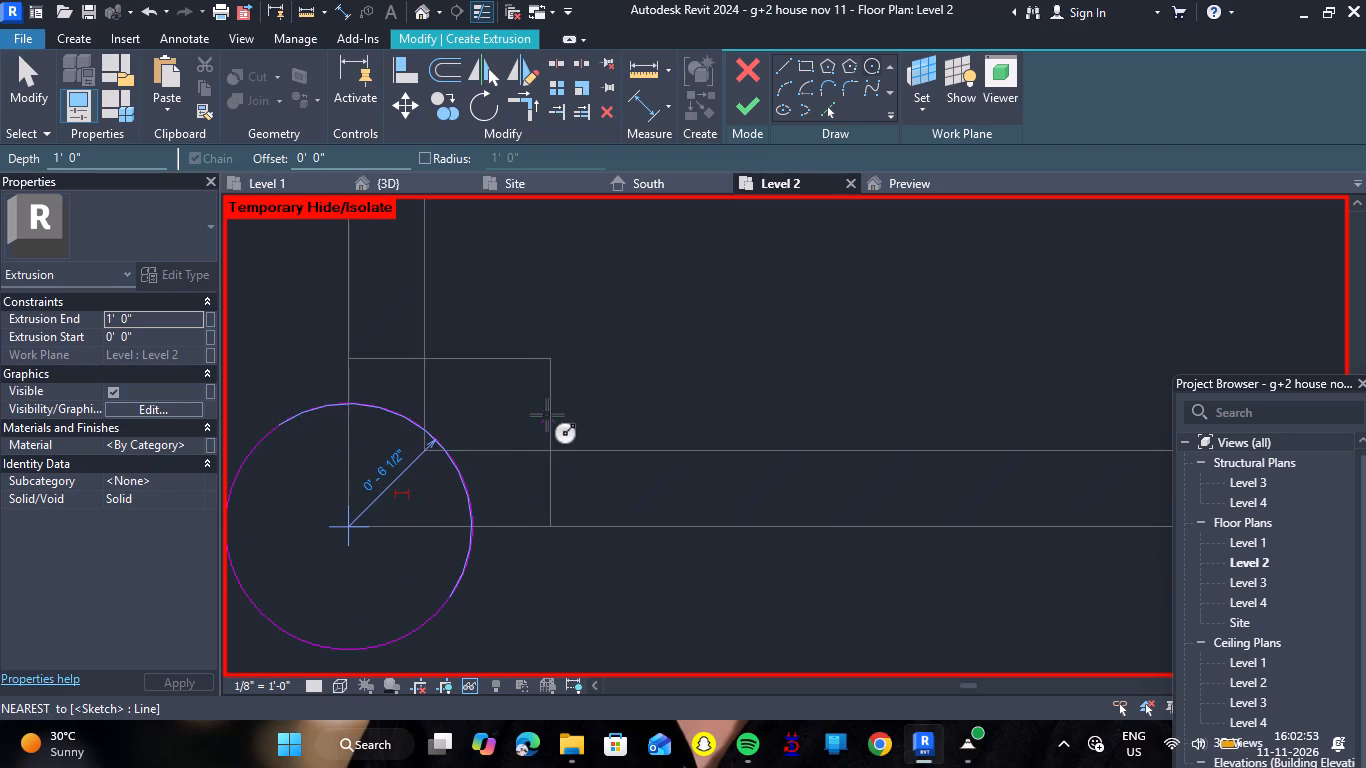
pyautogui.press('Escape')
pyautogui.press('Escape')
# Move the circle diagonally so its centre lies on the inner corner of the walls, about 5 21/32" away at 45°.
pyautogui.click(469, 541)
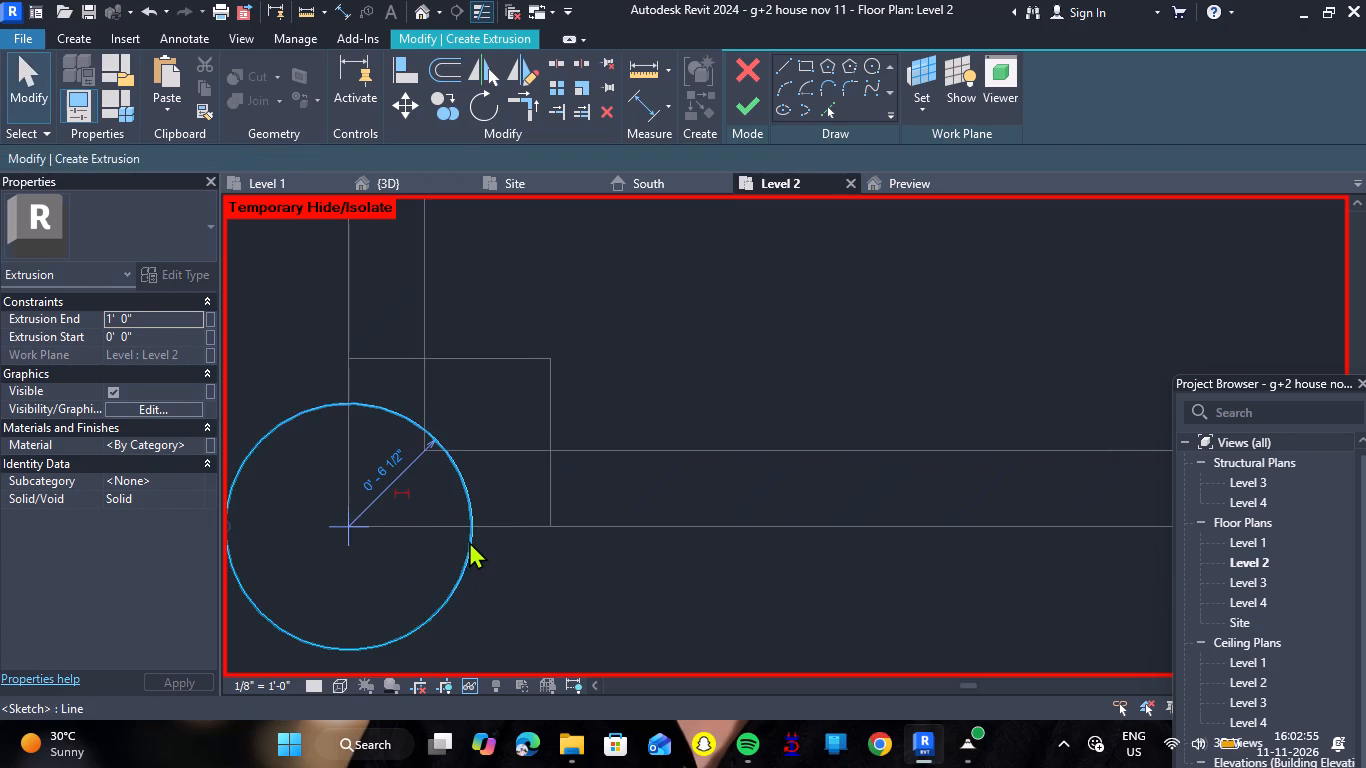
pyautogui.moveTo(349, 525); pyautogui.dragTo(403, 472)
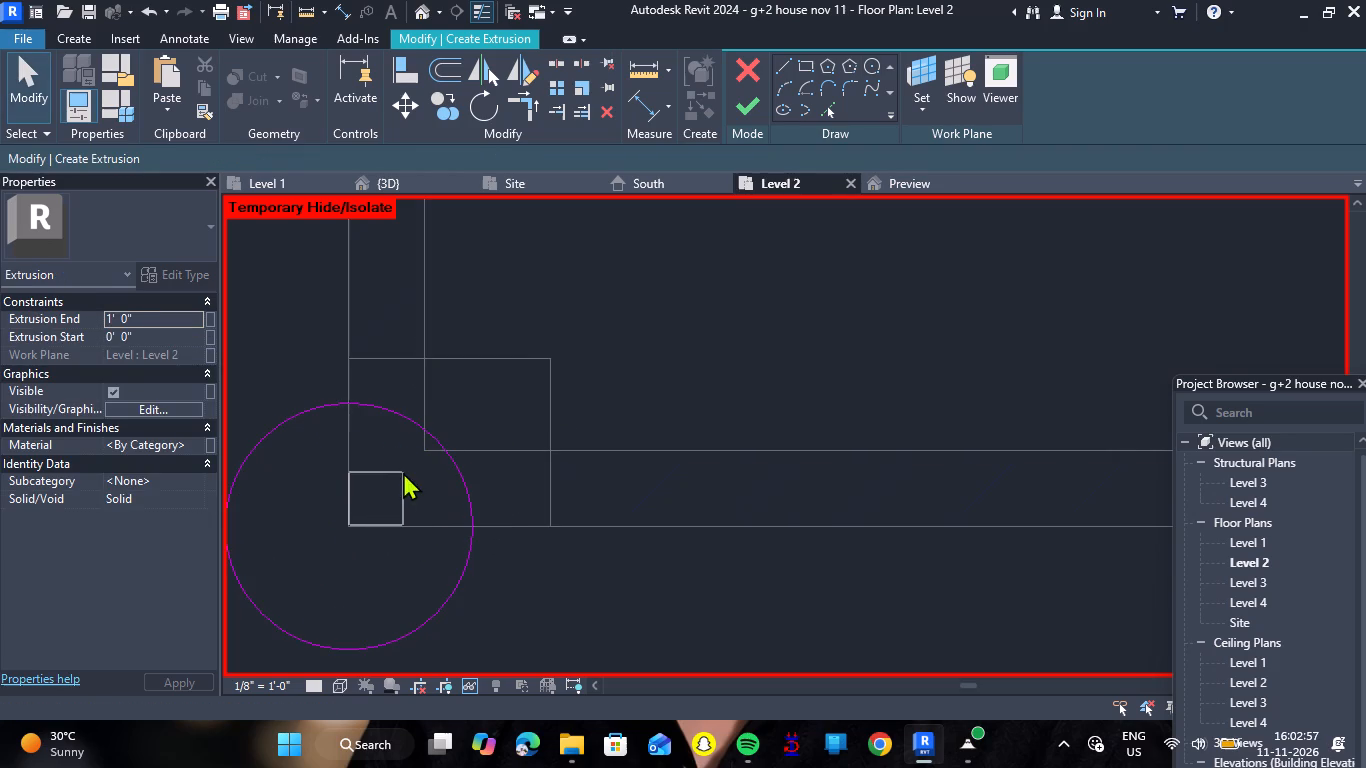
pyautogui.moveTo(403, 472); pyautogui.dragTo(384, 481)
pyautogui.click(424, 434)
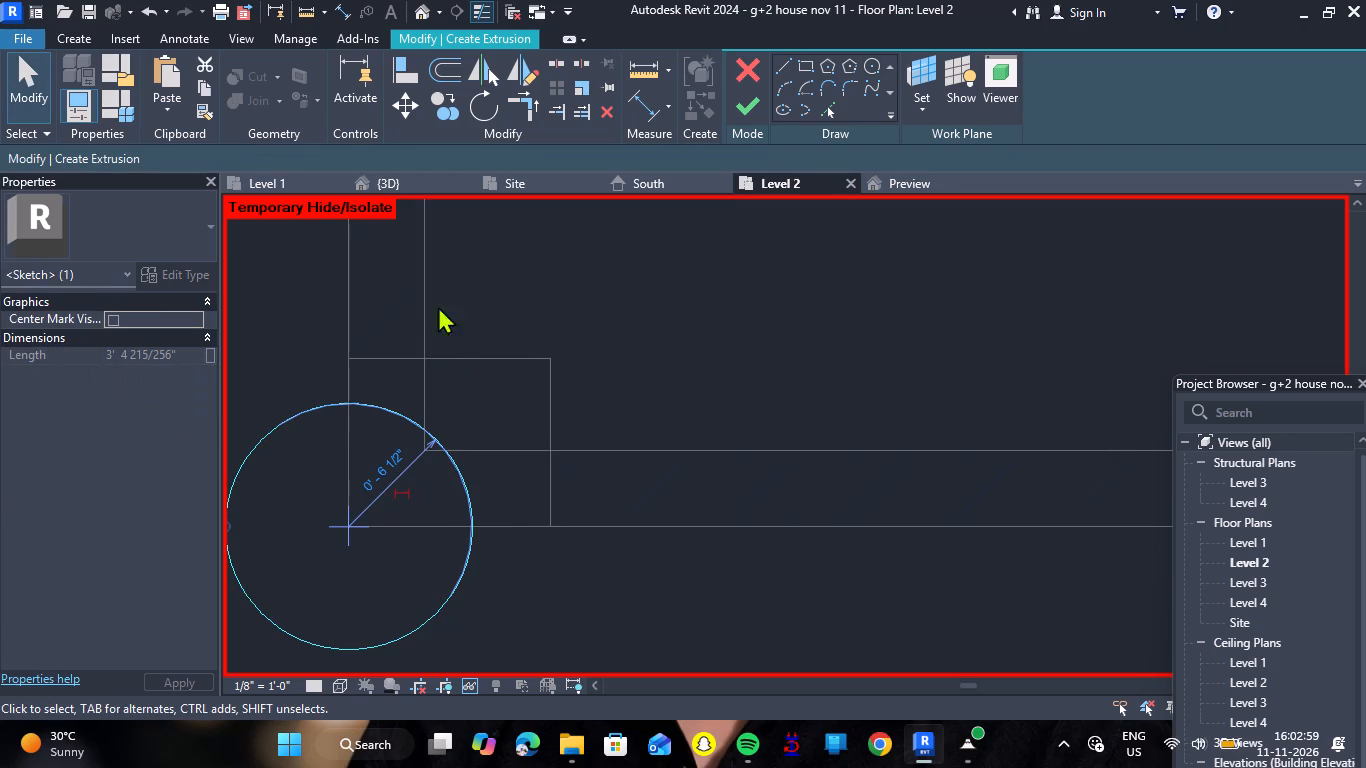
pyautogui.click(397, 111)
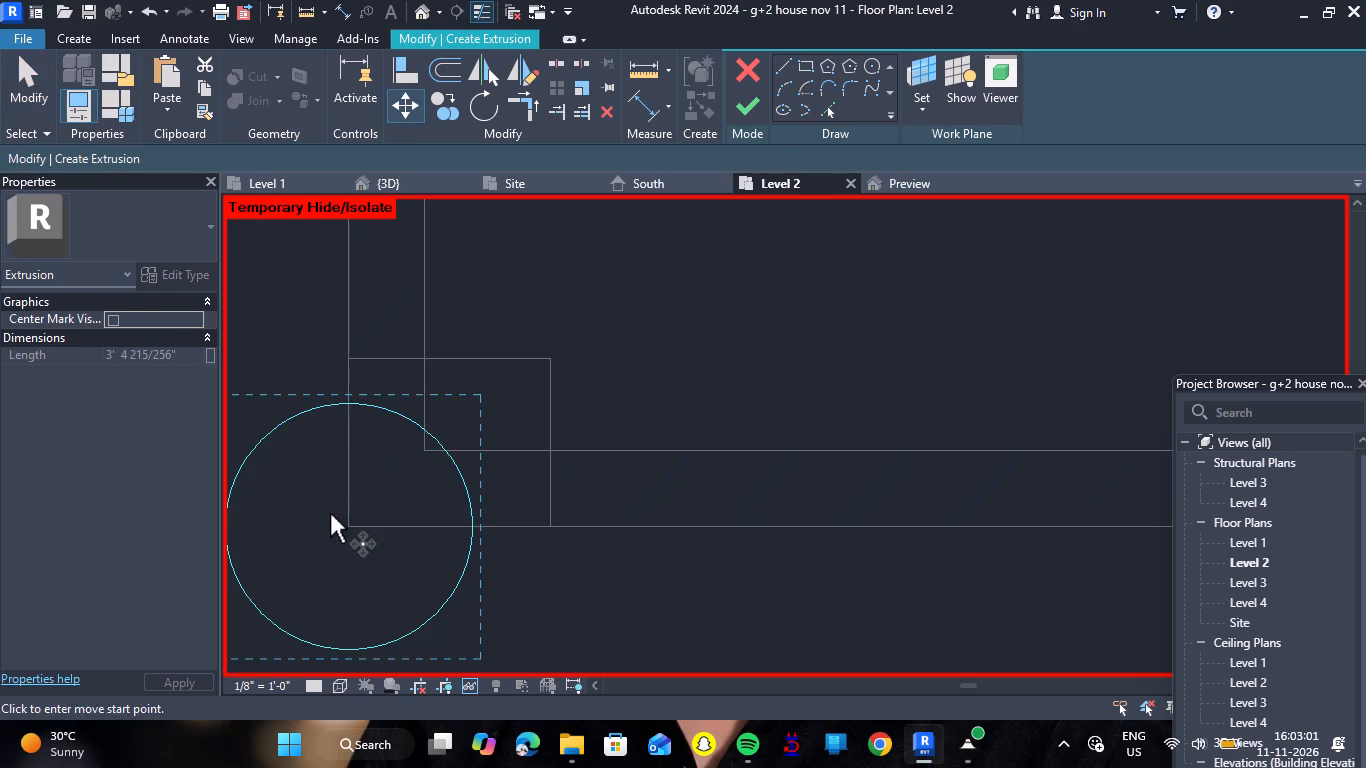
pyautogui.click(346, 521)
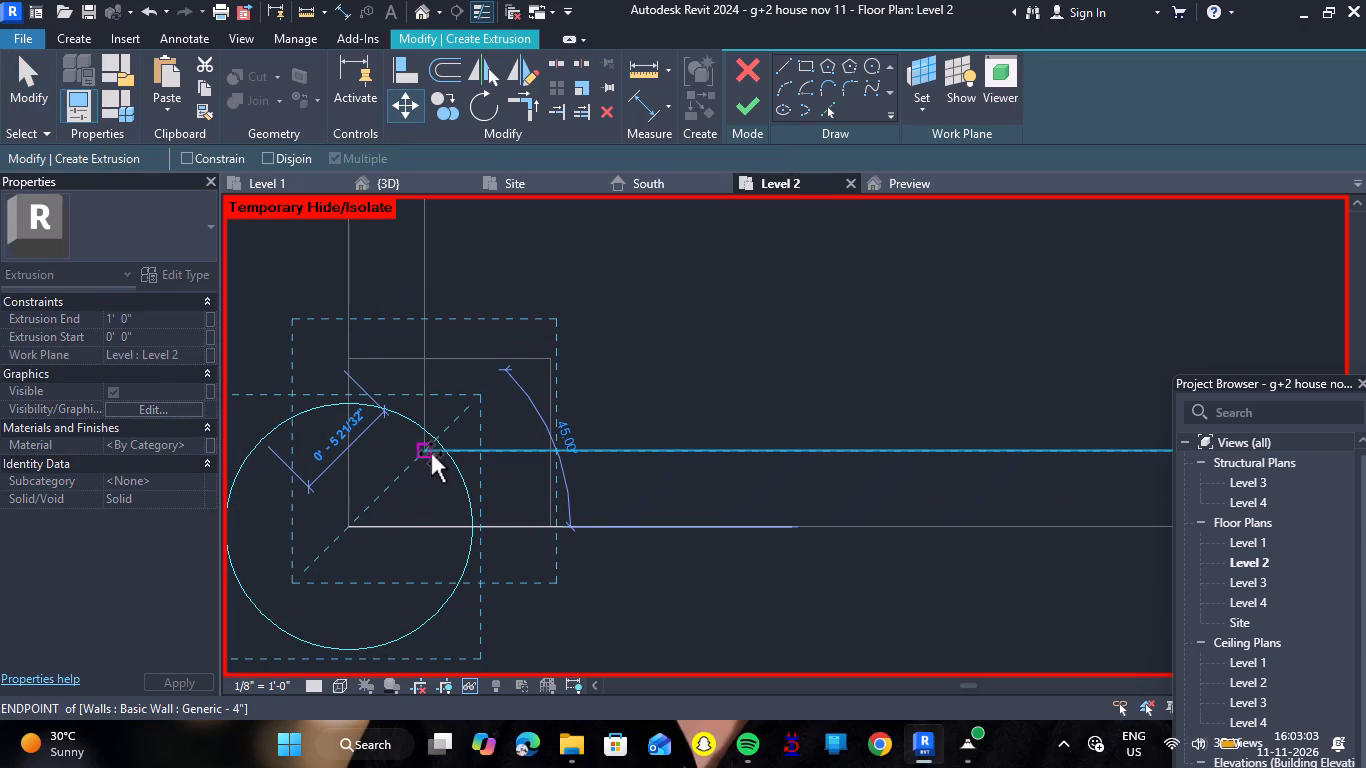
pyautogui.click(431, 453)
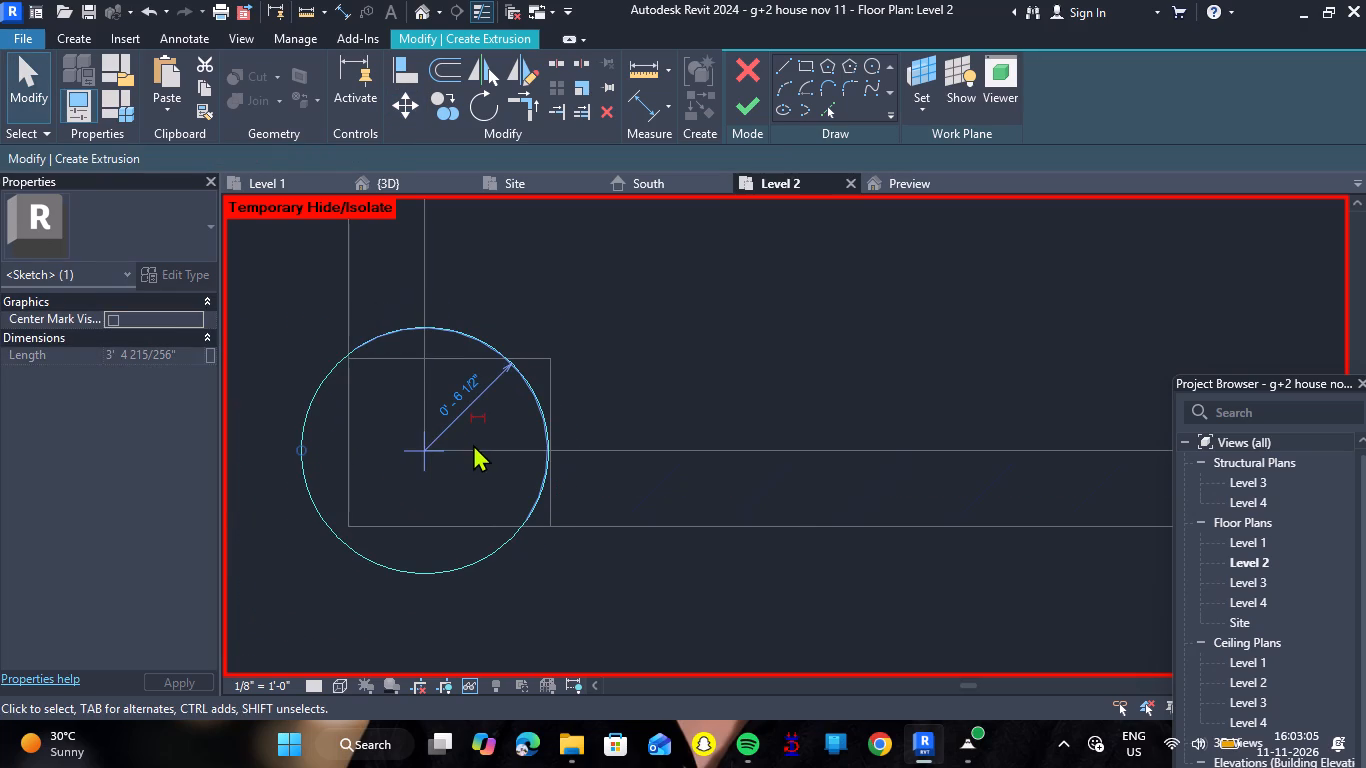
# Nudge the circle slightly farther inward from the inner wall corner, along both directions, within the column outline area.
pyautogui.press('Up')
pyautogui.press('Right')
pyautogui.press('Right')
pyautogui.press('Right')
pyautogui.press('Right')
pyautogui.press('Up')
pyautogui.press('Up')
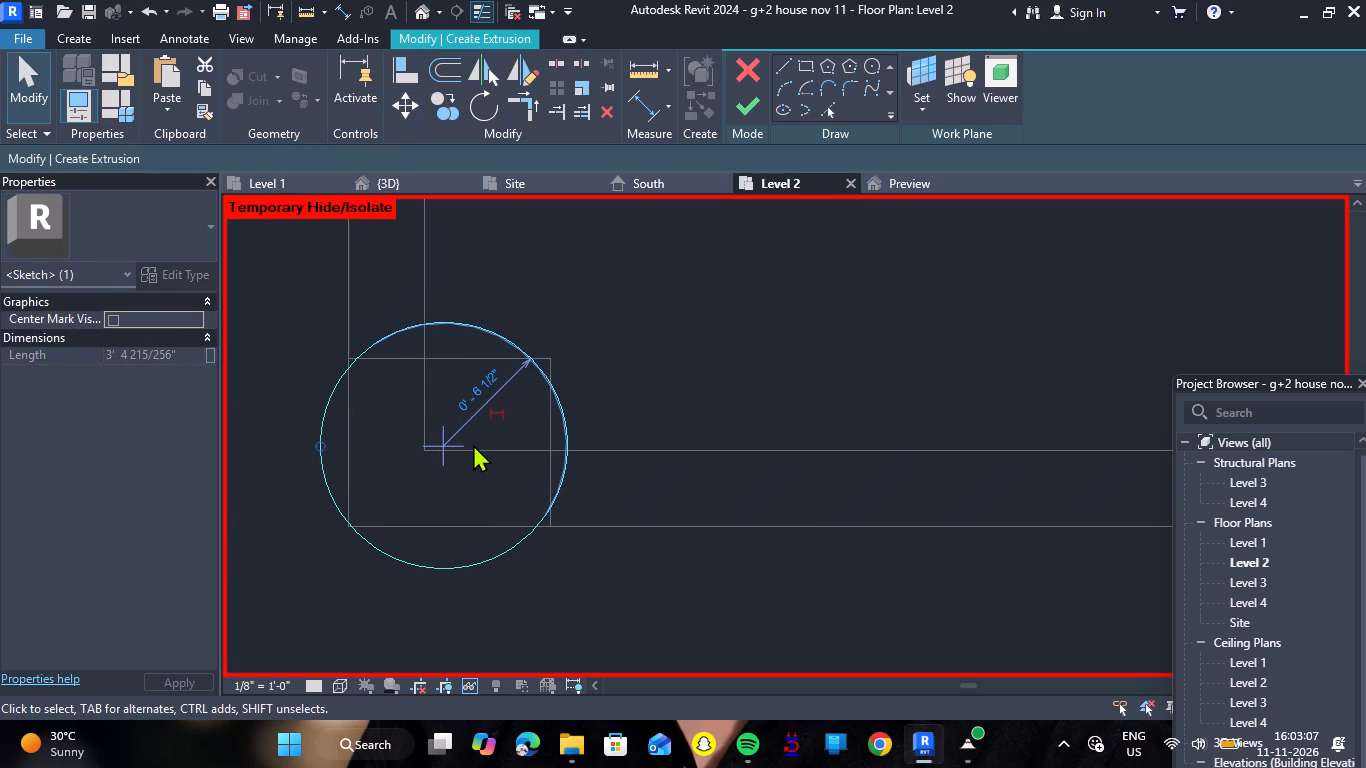
pyautogui.press('Up')
pyautogui.press('Up')
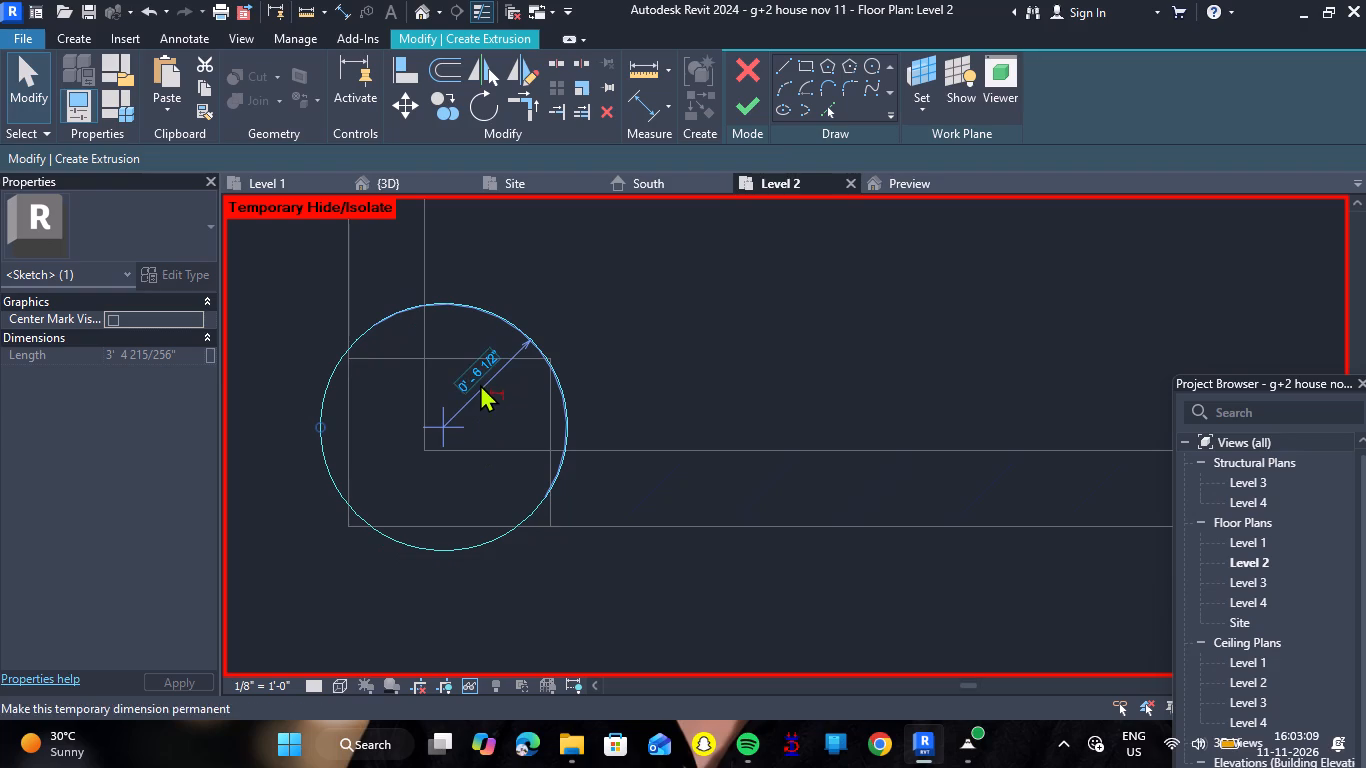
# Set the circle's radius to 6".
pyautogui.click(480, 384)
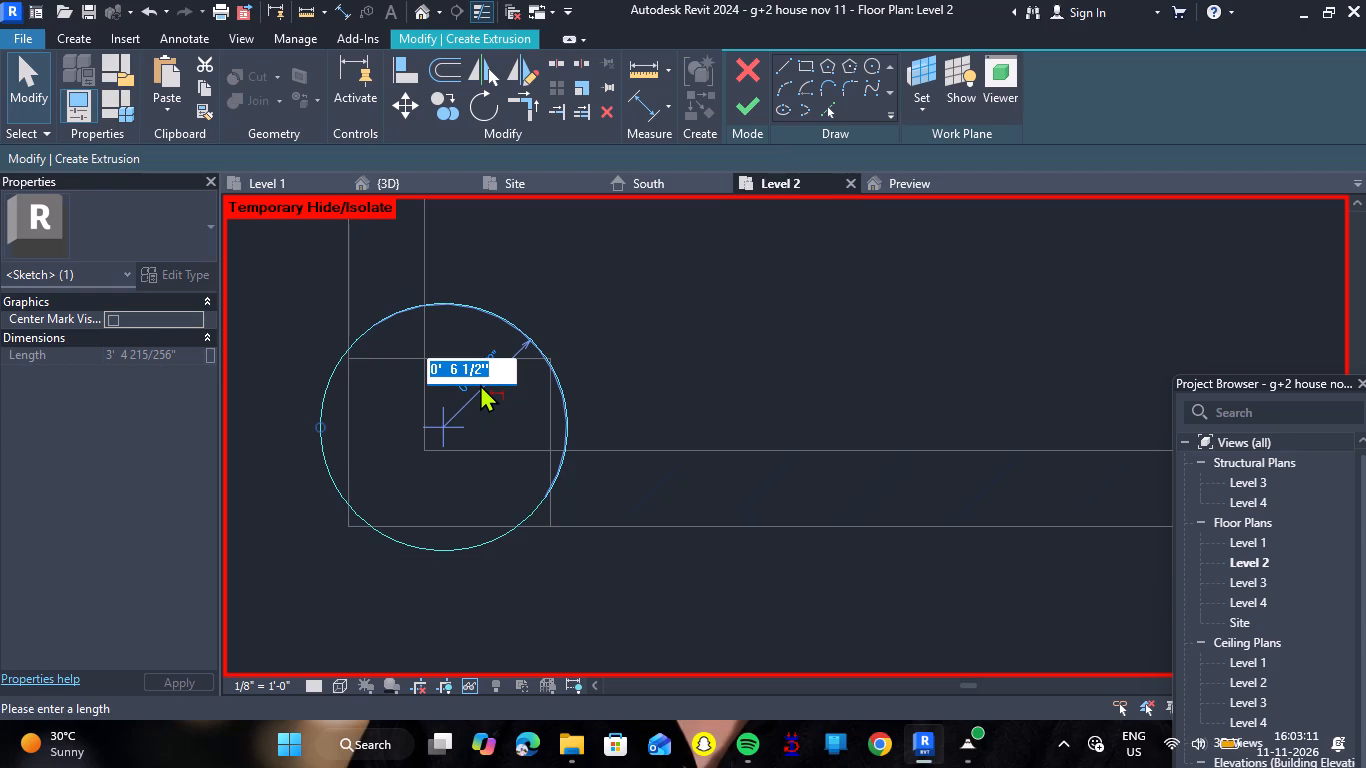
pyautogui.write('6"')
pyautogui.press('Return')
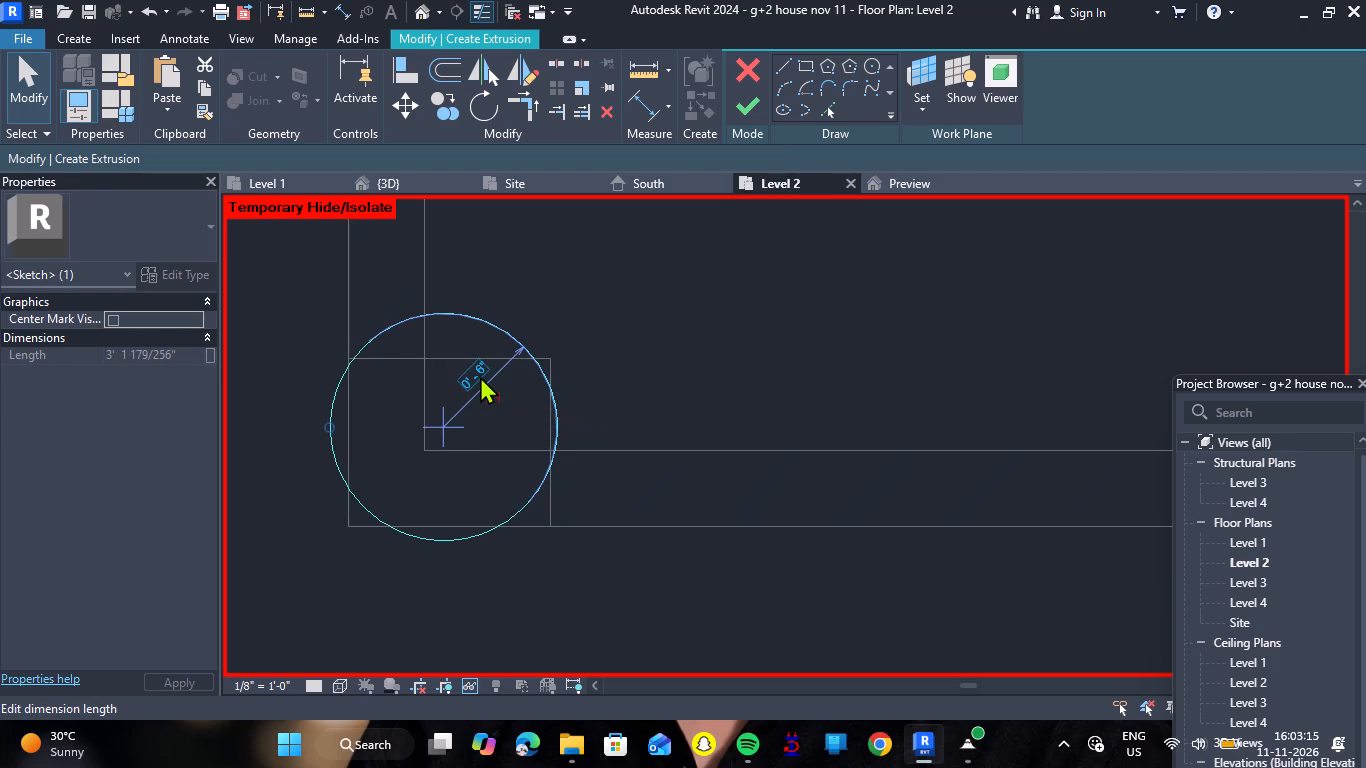
# Set the circle's radius to 4".
pyautogui.click(480, 372)
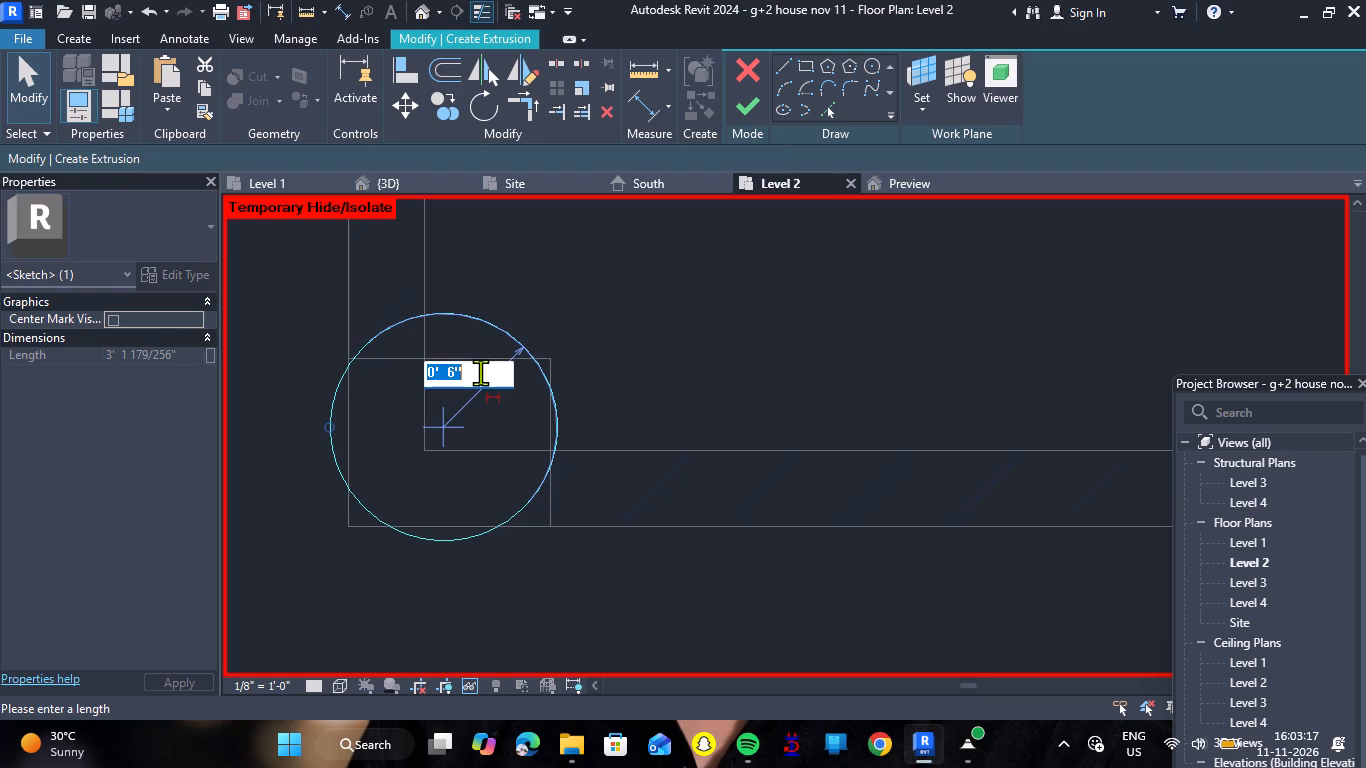
pyautogui.press('4')
pyautogui.hotkey('shift', '"')
pyautogui.press('Return')
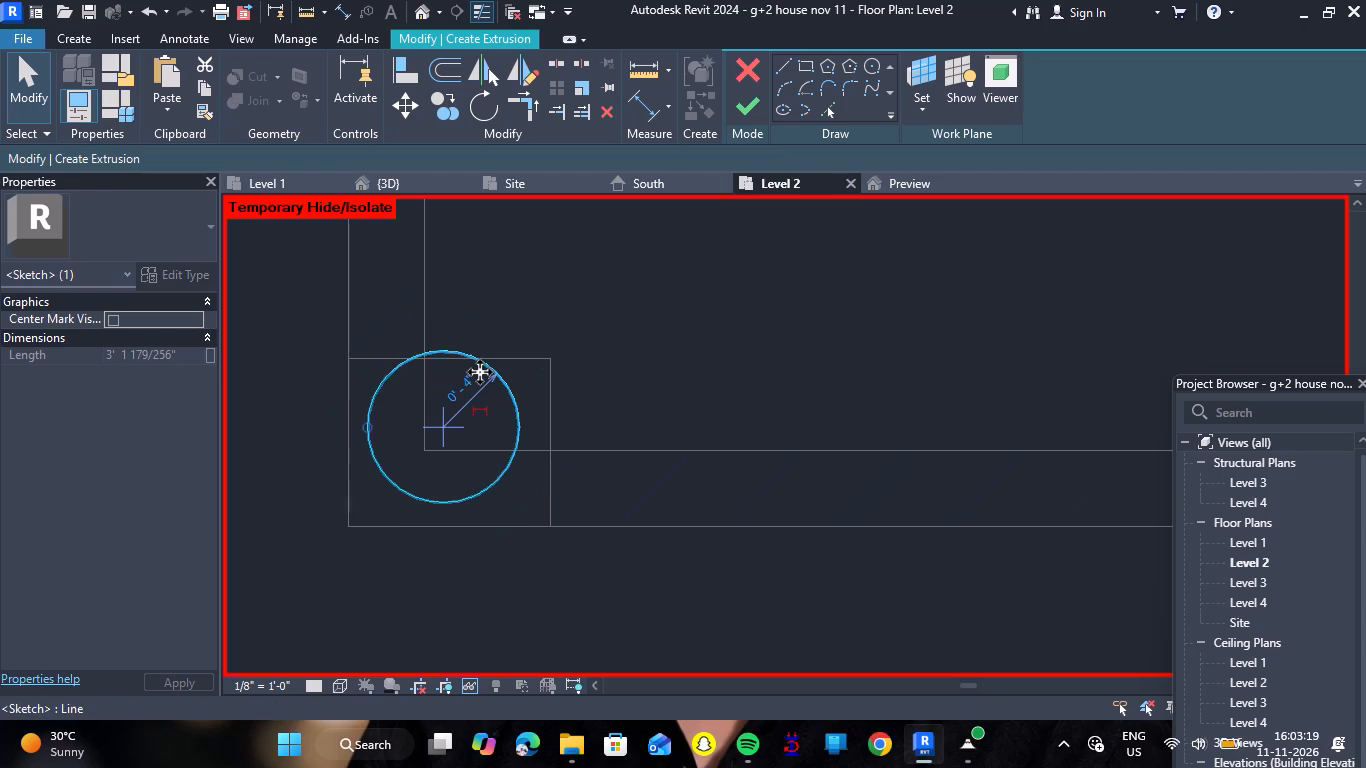
# Nudge the circle toward the outer wall corner until its centre lies almost on the inner wall corner and its edge nears the outer faces.
pyautogui.press('Down')
pyautogui.press('Down')
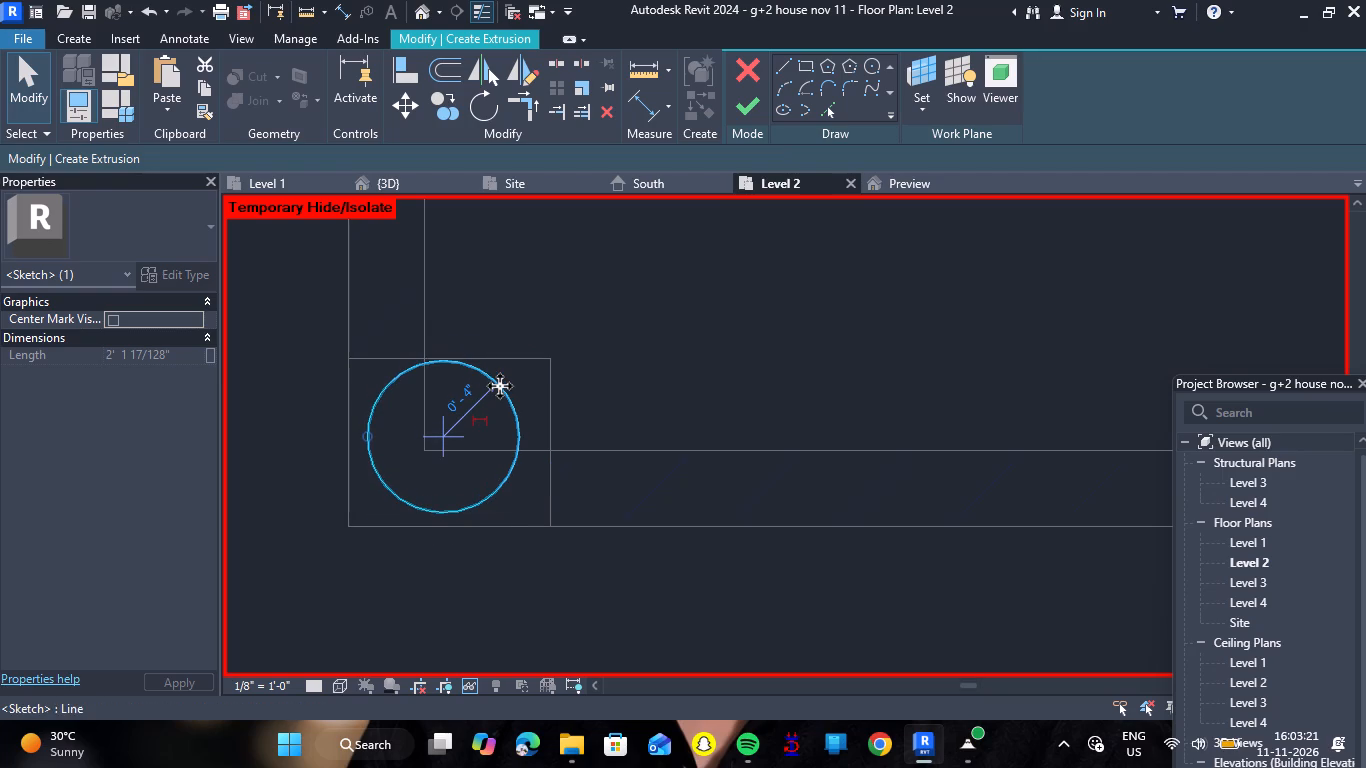
pyautogui.press('Down')
pyautogui.press('Left')
pyautogui.press('Left')
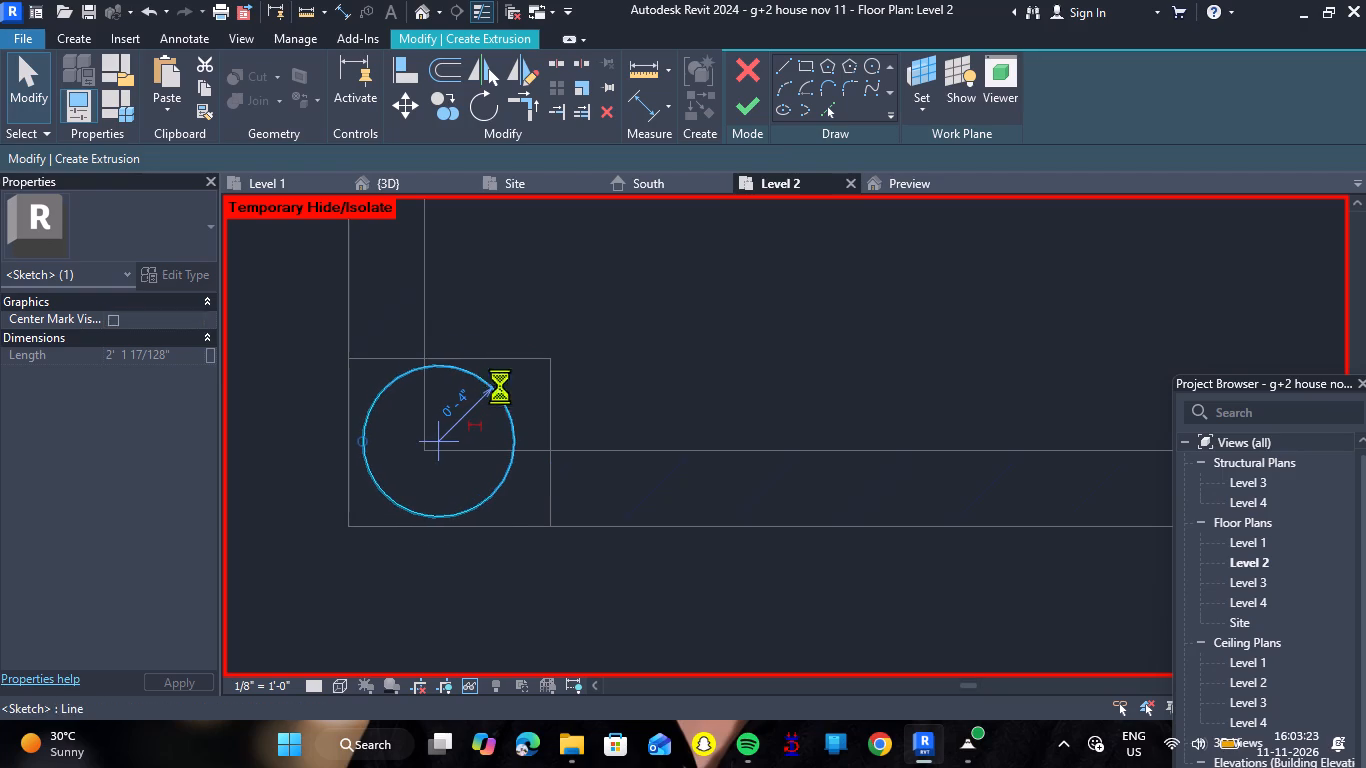
pyautogui.press('Down')
pyautogui.press('Left')
pyautogui.press('Down')
pyautogui.press('Left')
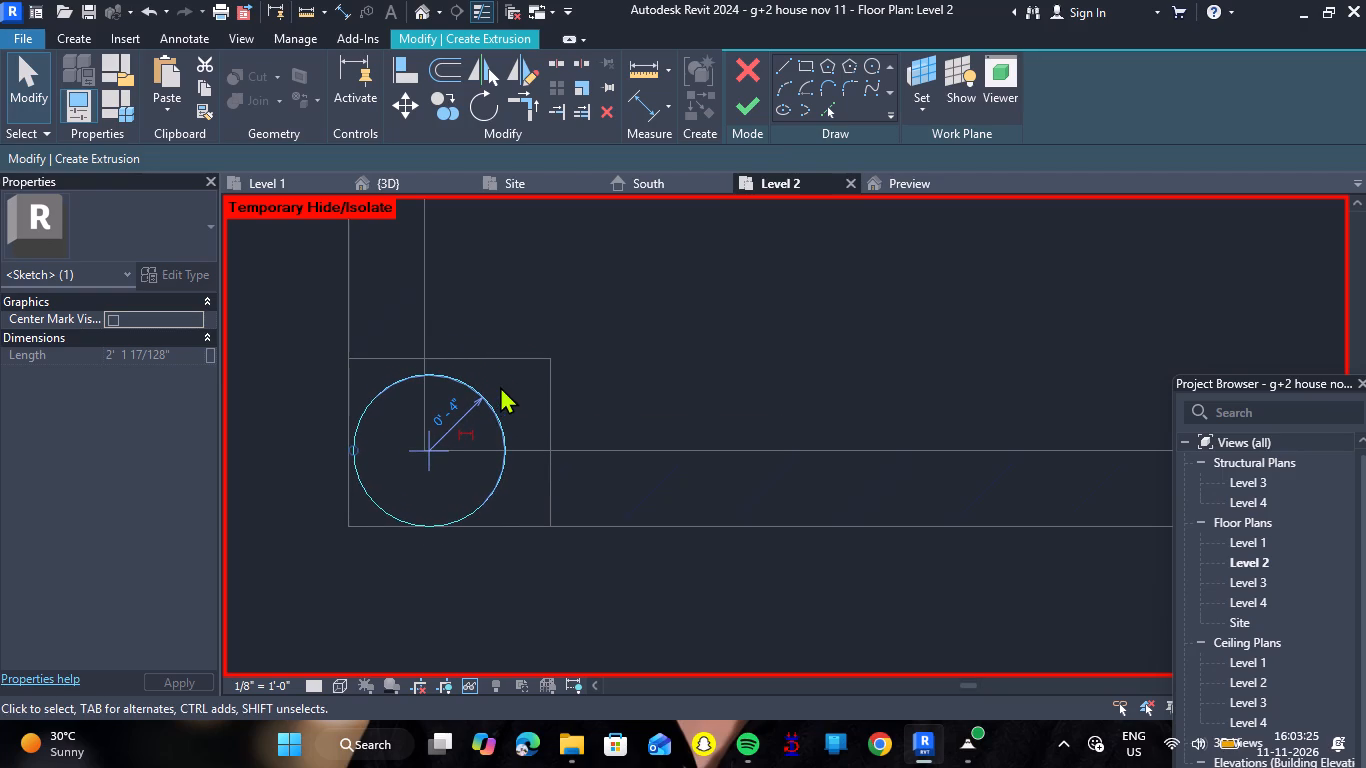
pyautogui.press('Up')
pyautogui.press('Right')
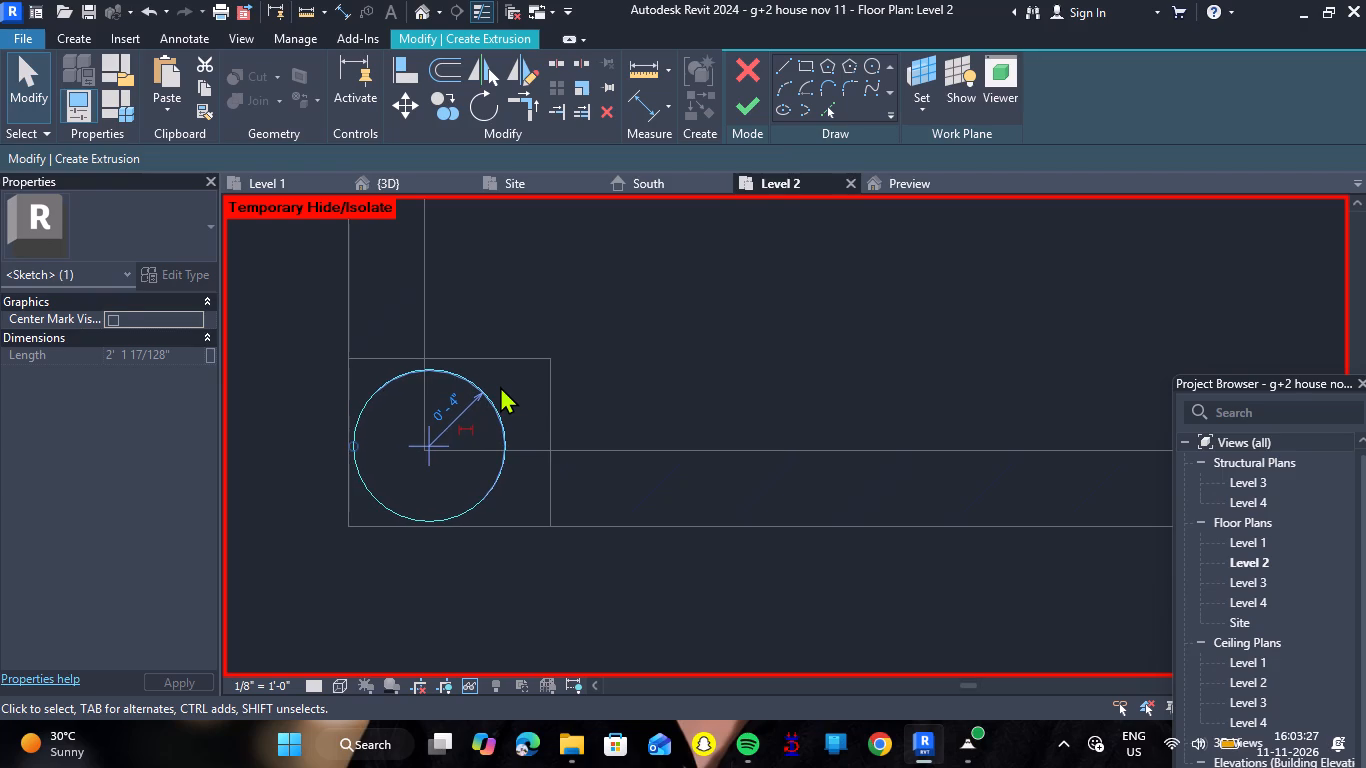
pyautogui.press('Escape')
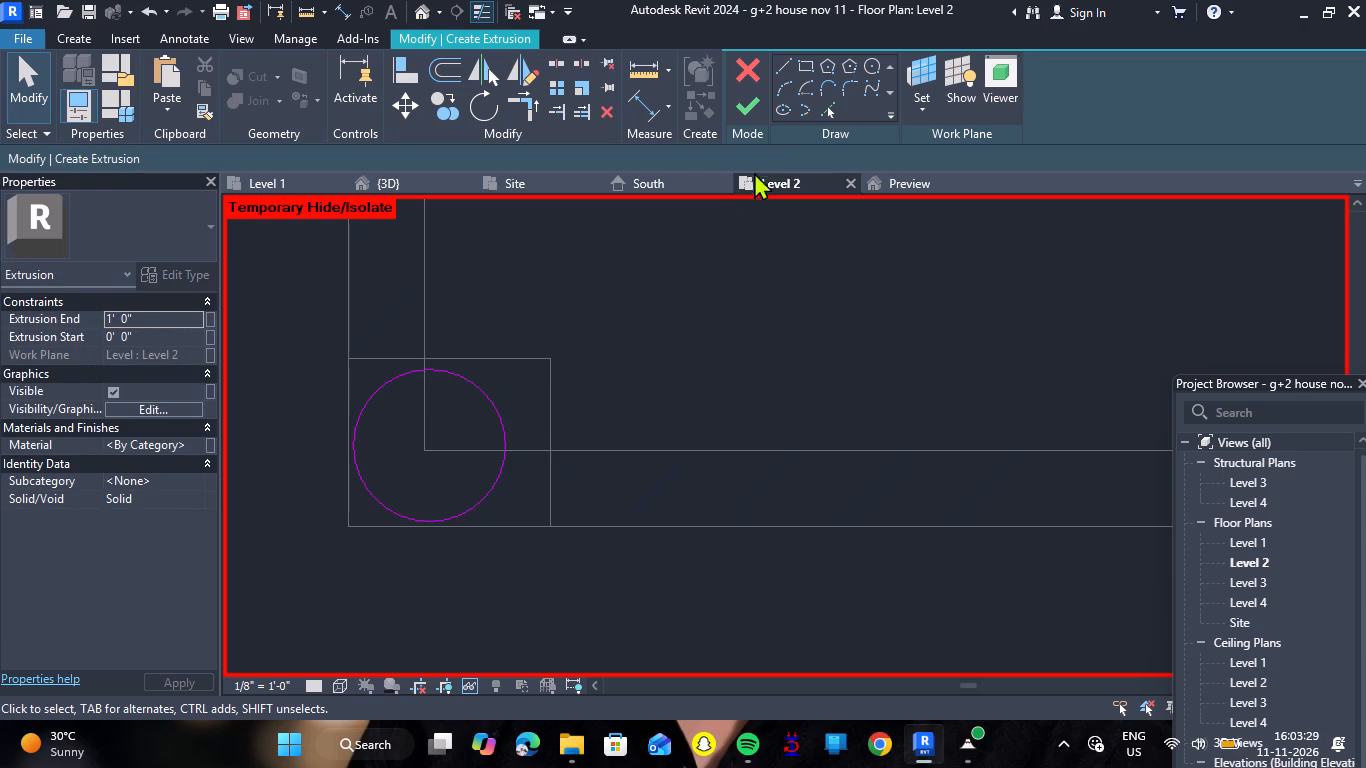
# Draw four 8" lines across the circle through its centre, one vertical, one horizontal and two diagonal, dividing it into eight sectors.
pyautogui.click(789, 93)
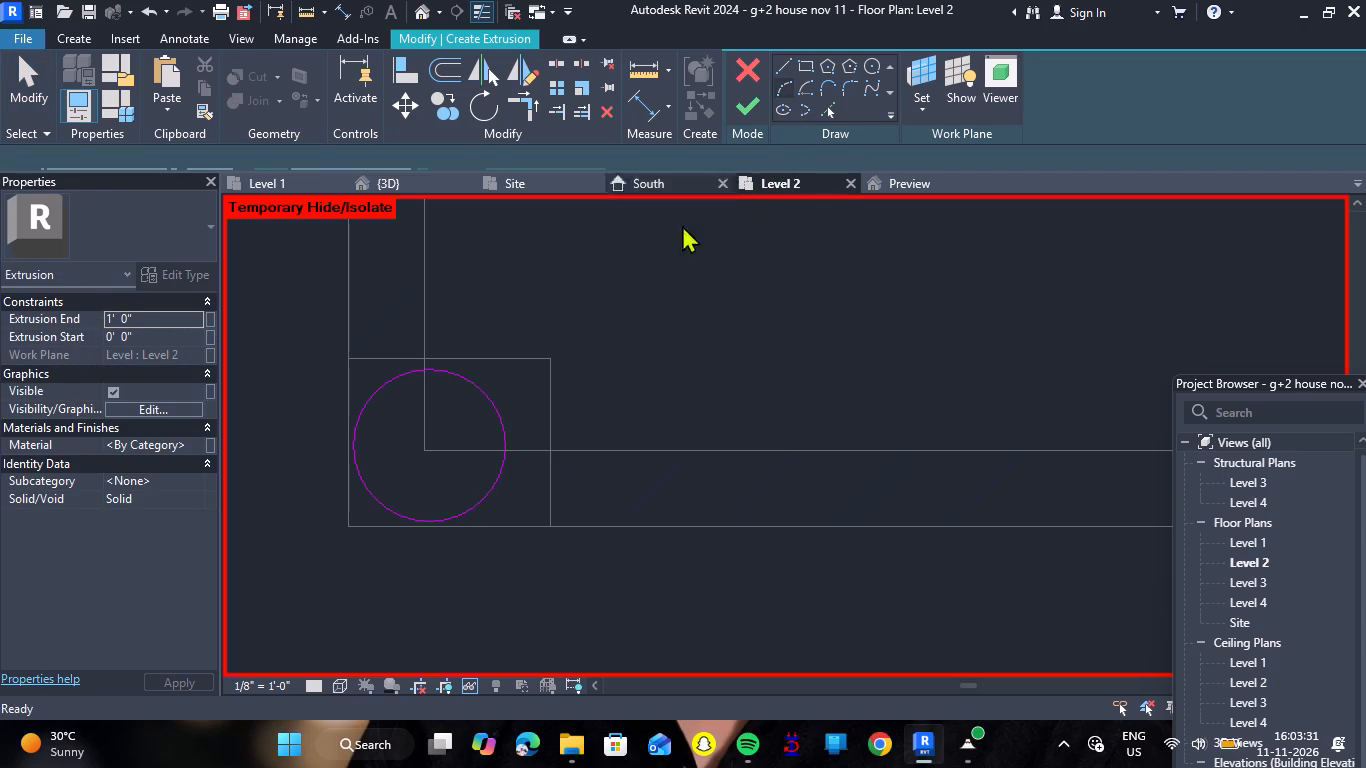
pyautogui.press('Escape')
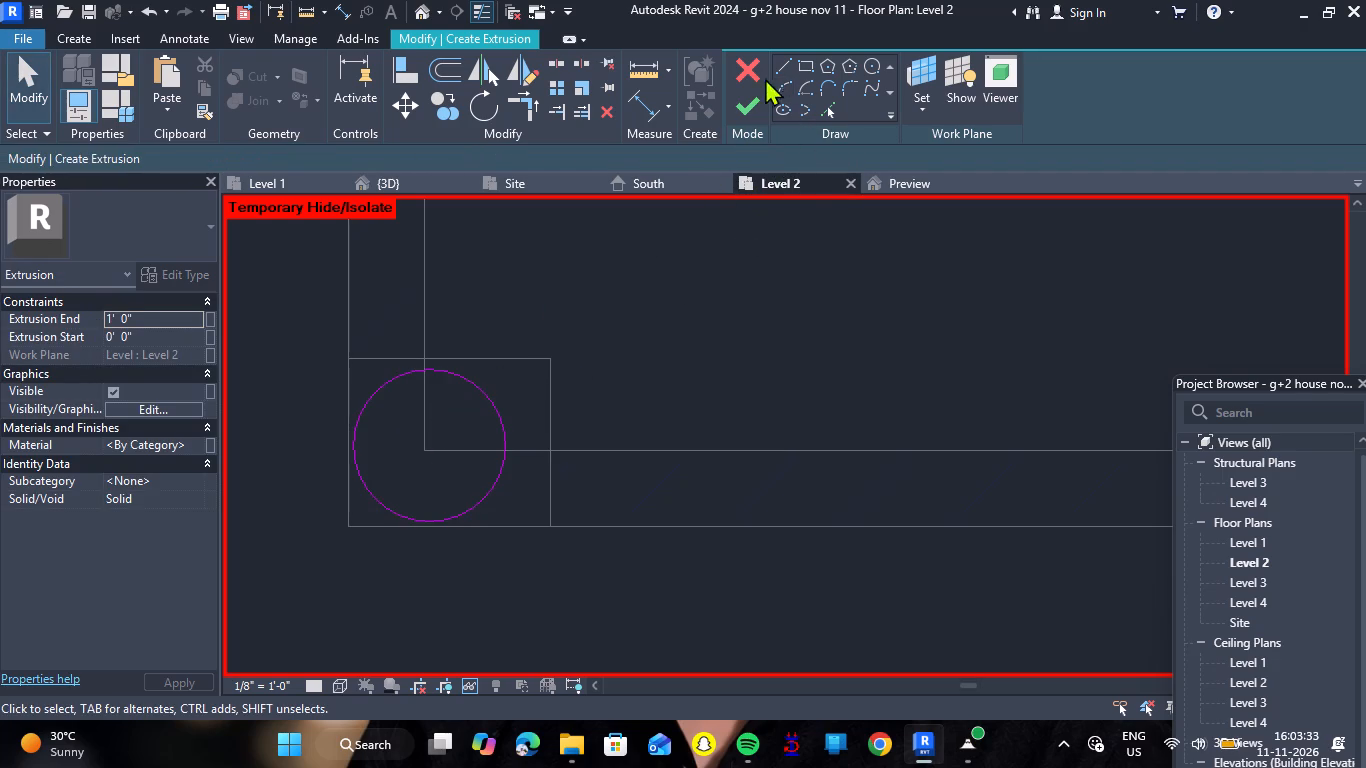
pyautogui.click(777, 67)
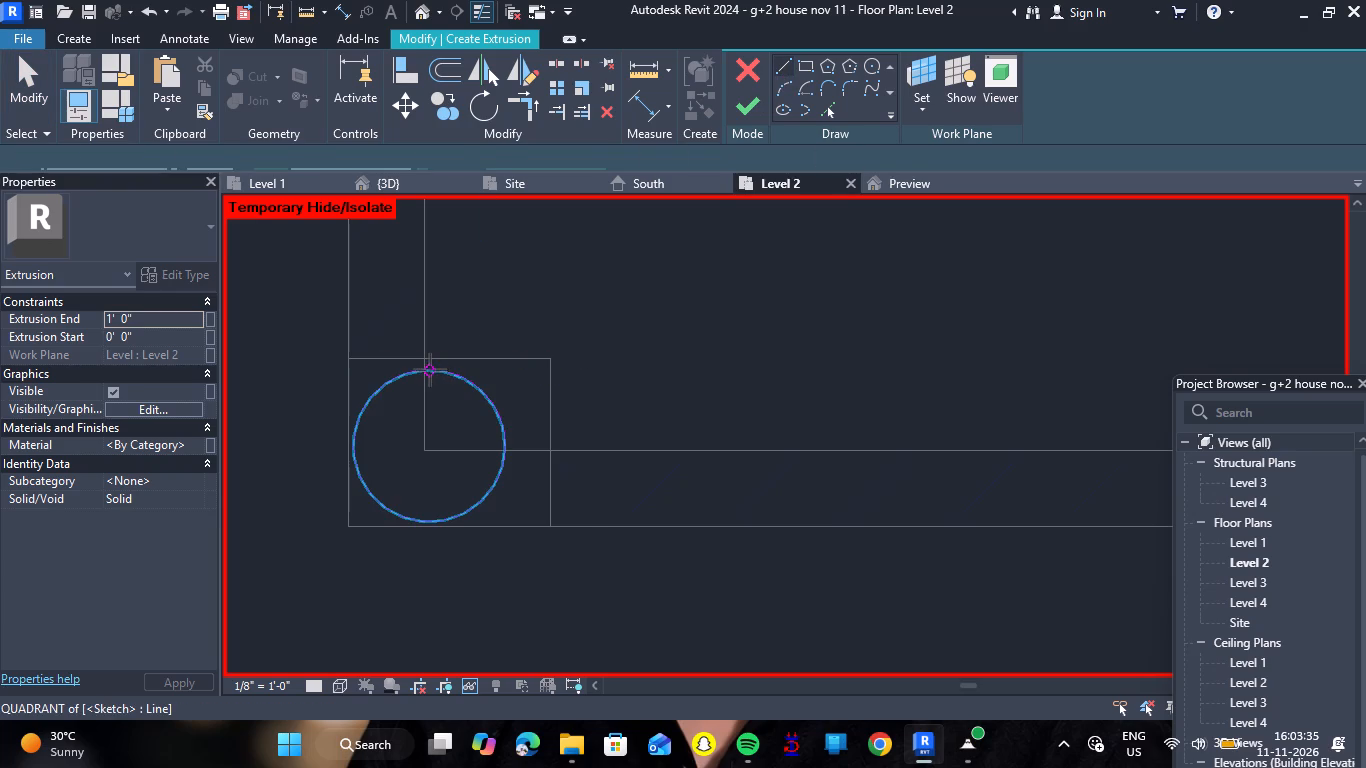
pyautogui.click(430, 370)
pyautogui.click(427, 522)
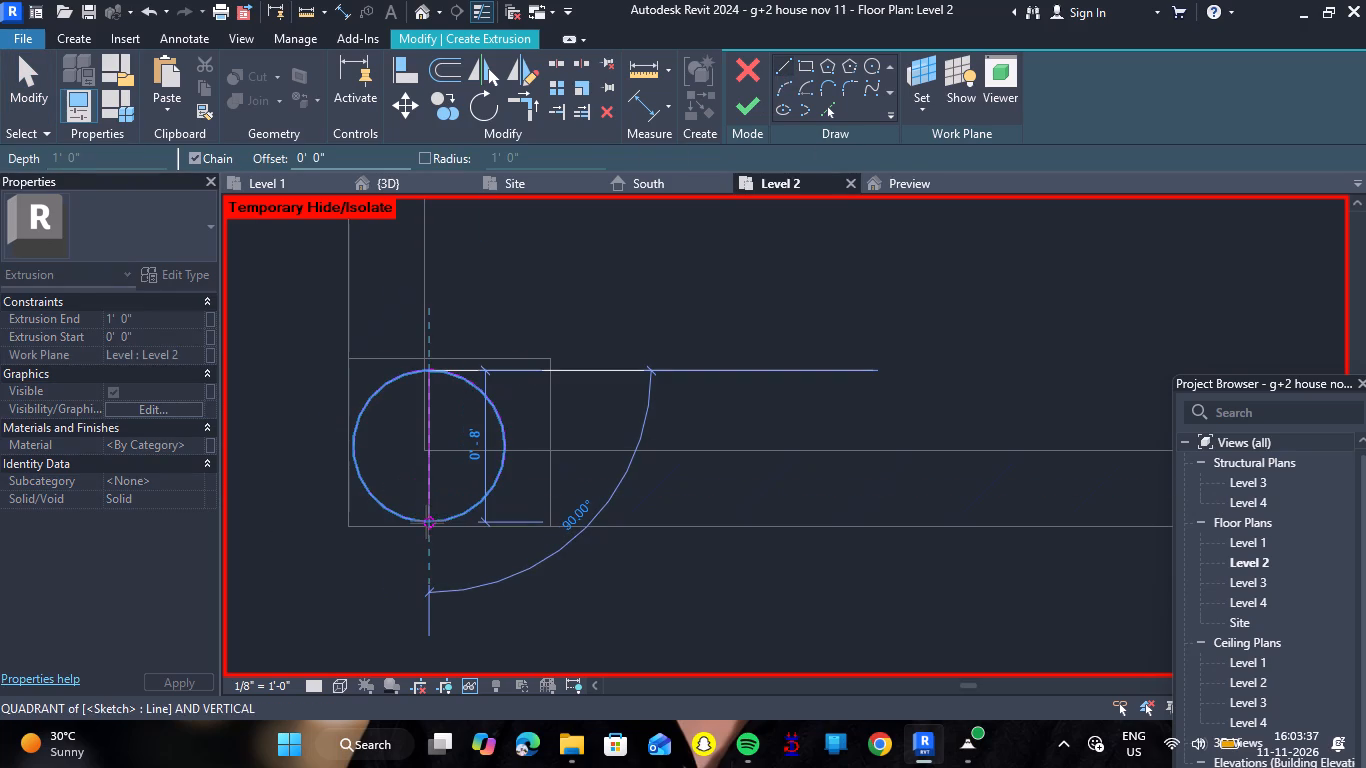
pyautogui.press('Escape')
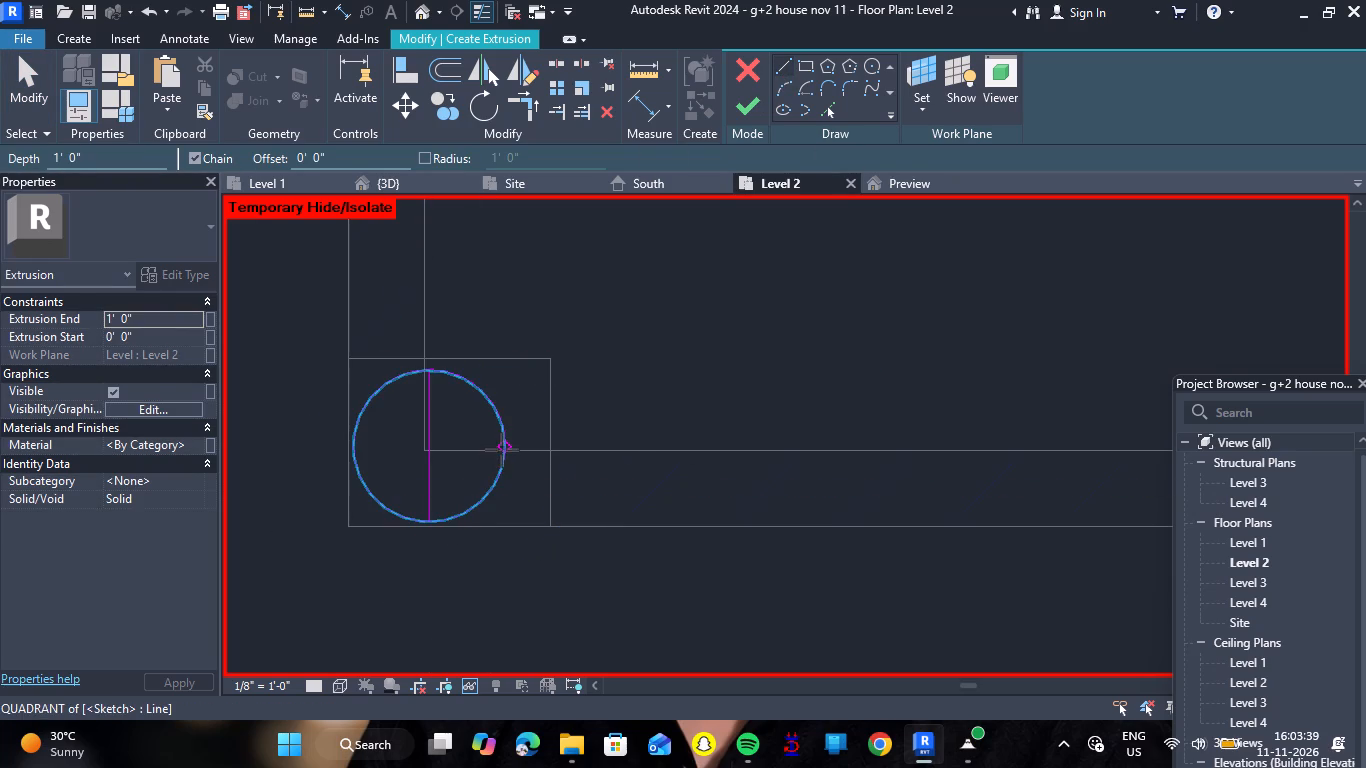
pyautogui.click(502, 450)
pyautogui.click(351, 447)
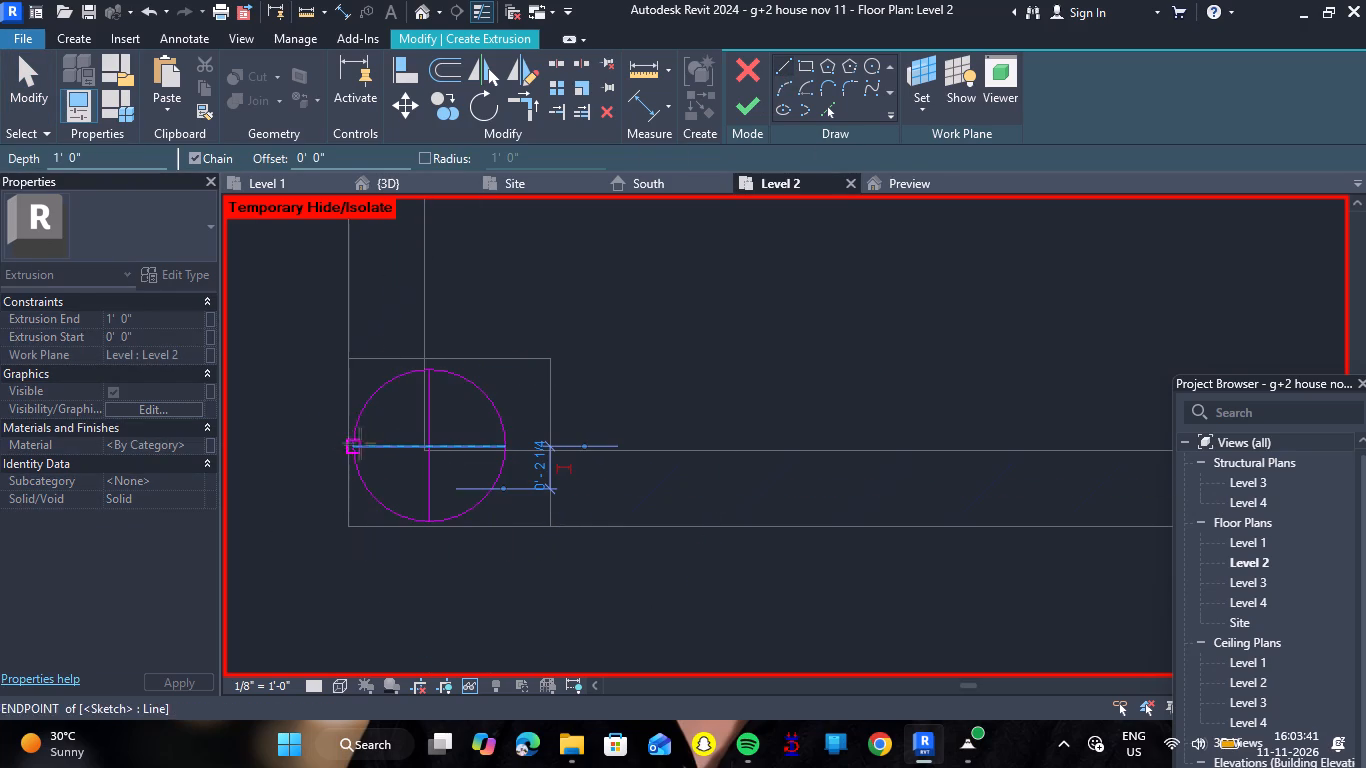
pyautogui.click(388, 383)
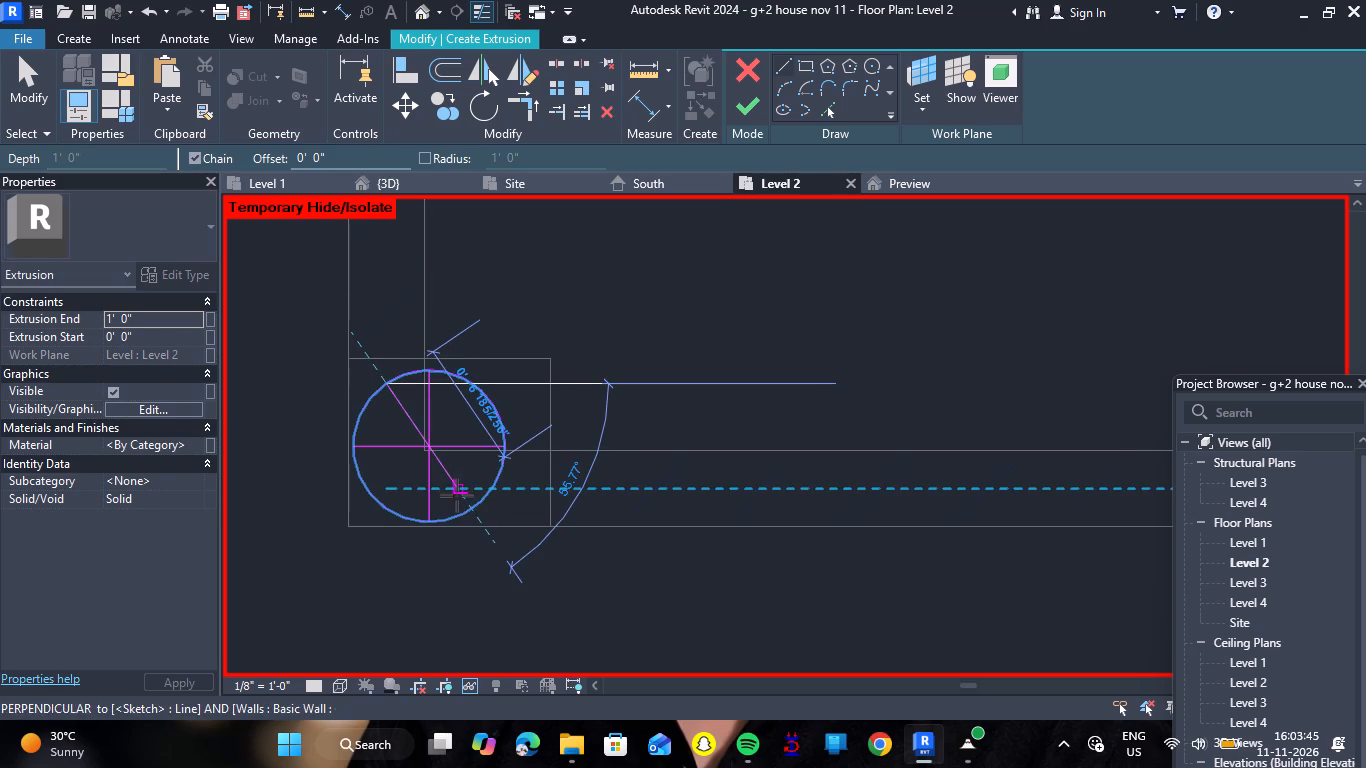
pyautogui.click(474, 510)
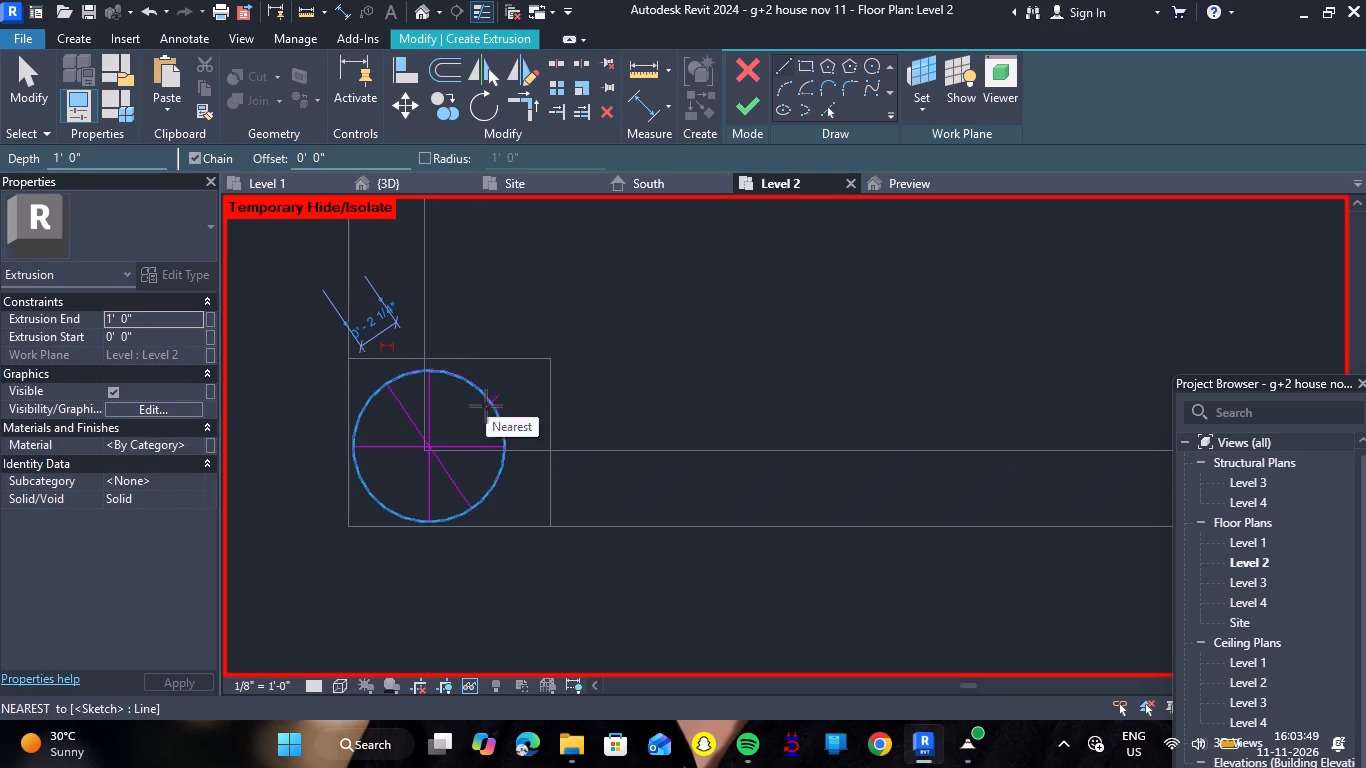
pyautogui.click(478, 391)
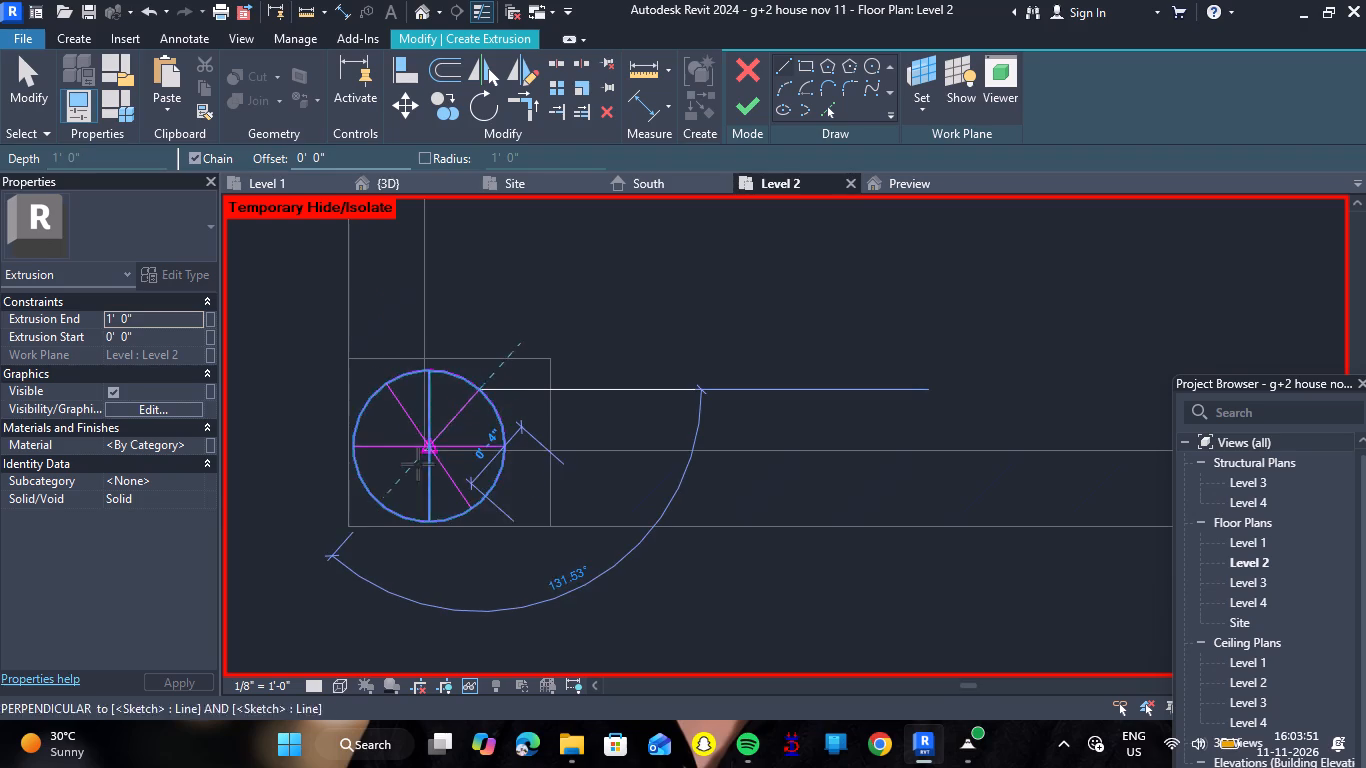
pyautogui.click(378, 507)
pyautogui.press('Escape')
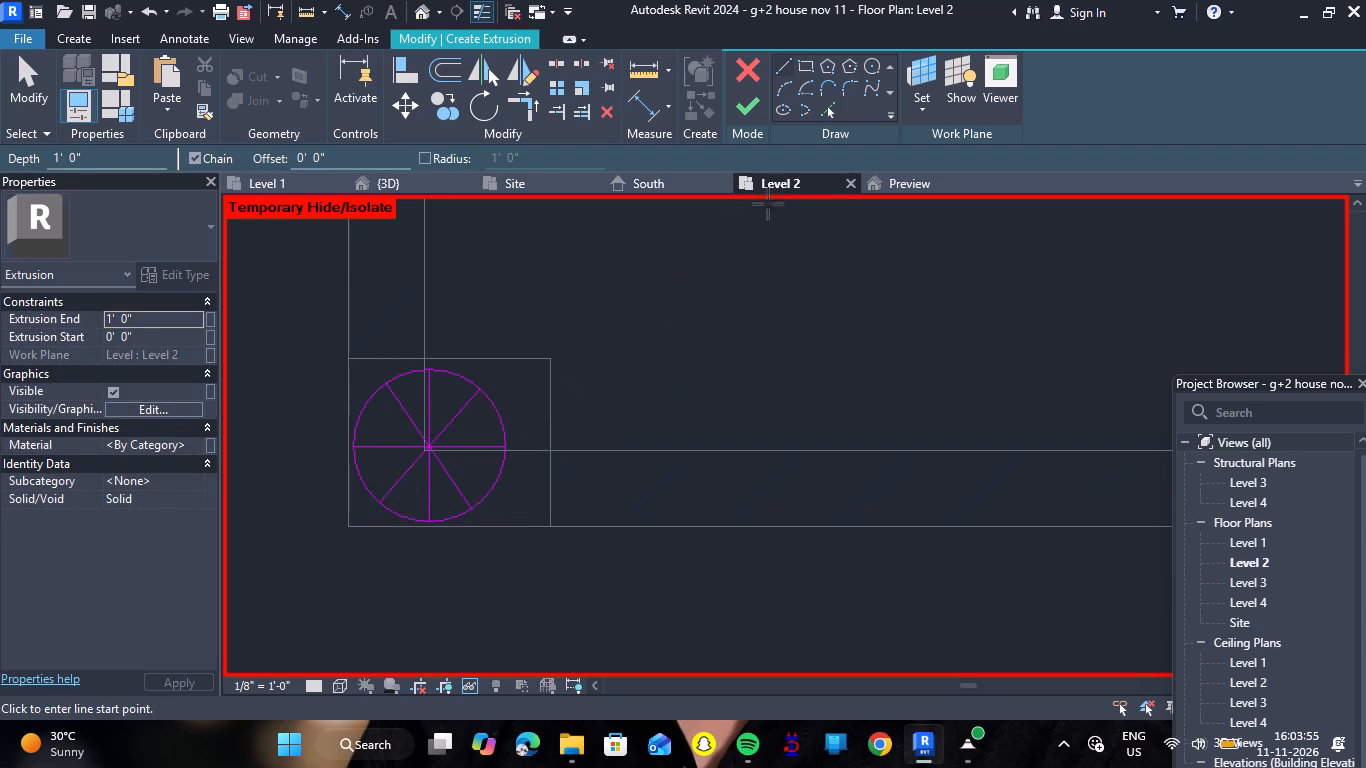
# Draw two inward-curving arcs between adjacent spoke ends in the circle's upper-left quarter, with radii of about 2 1/8" and 1 1/4".
pyautogui.click(781, 94)
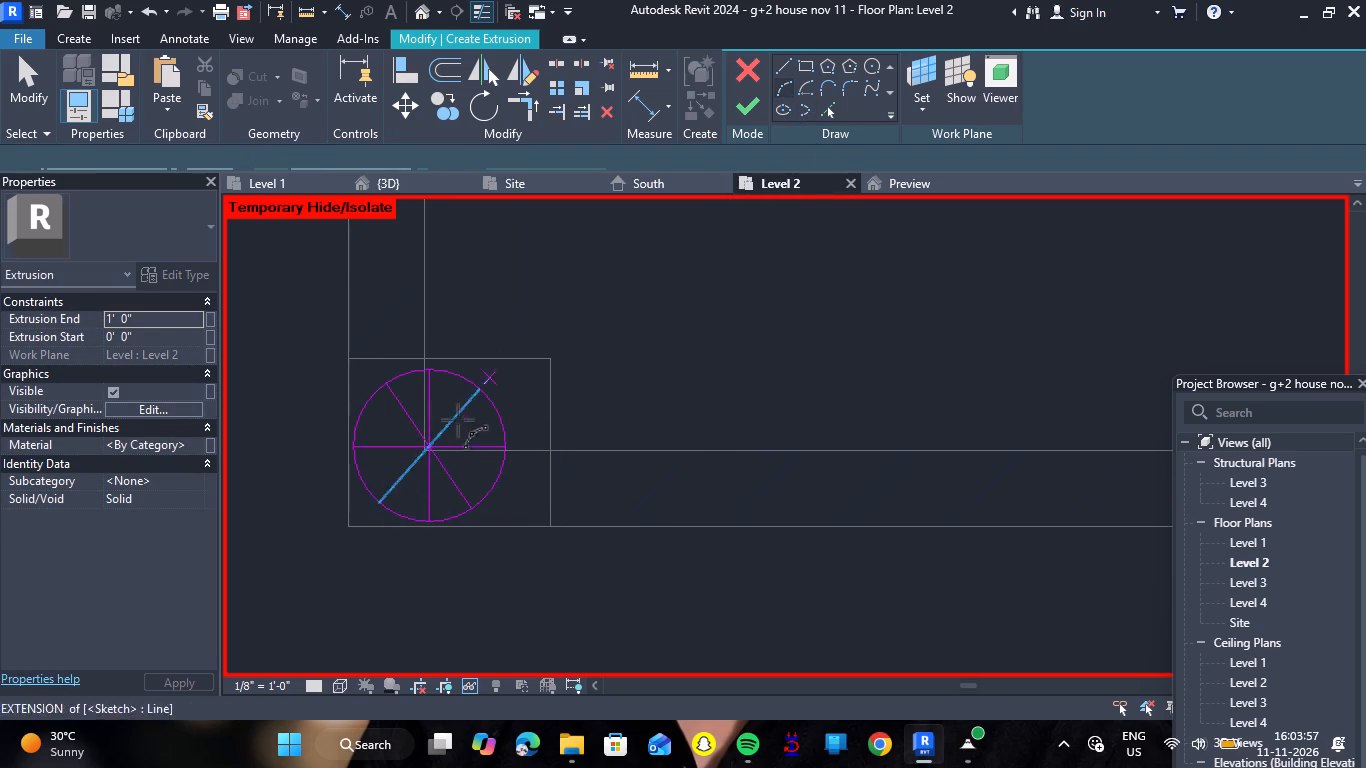
pyautogui.click(355, 444)
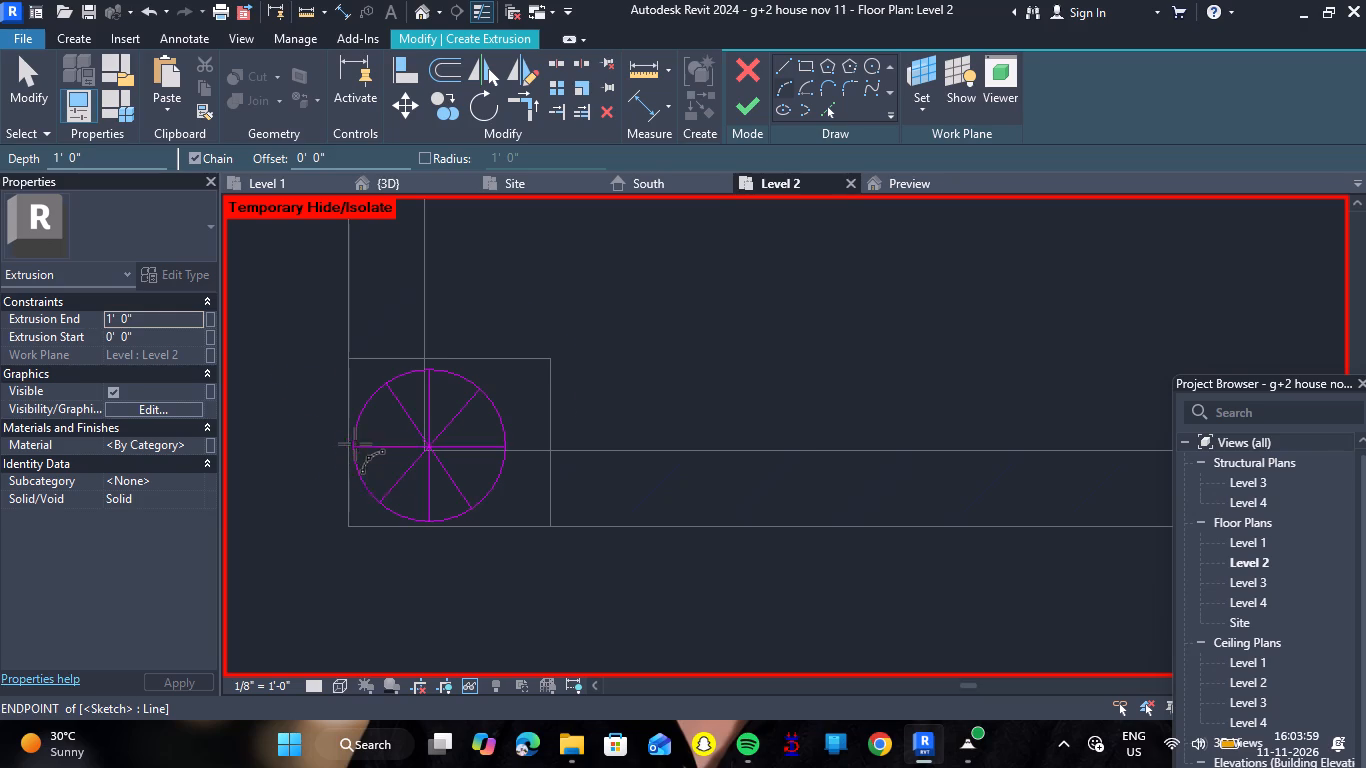
pyautogui.click(385, 390)
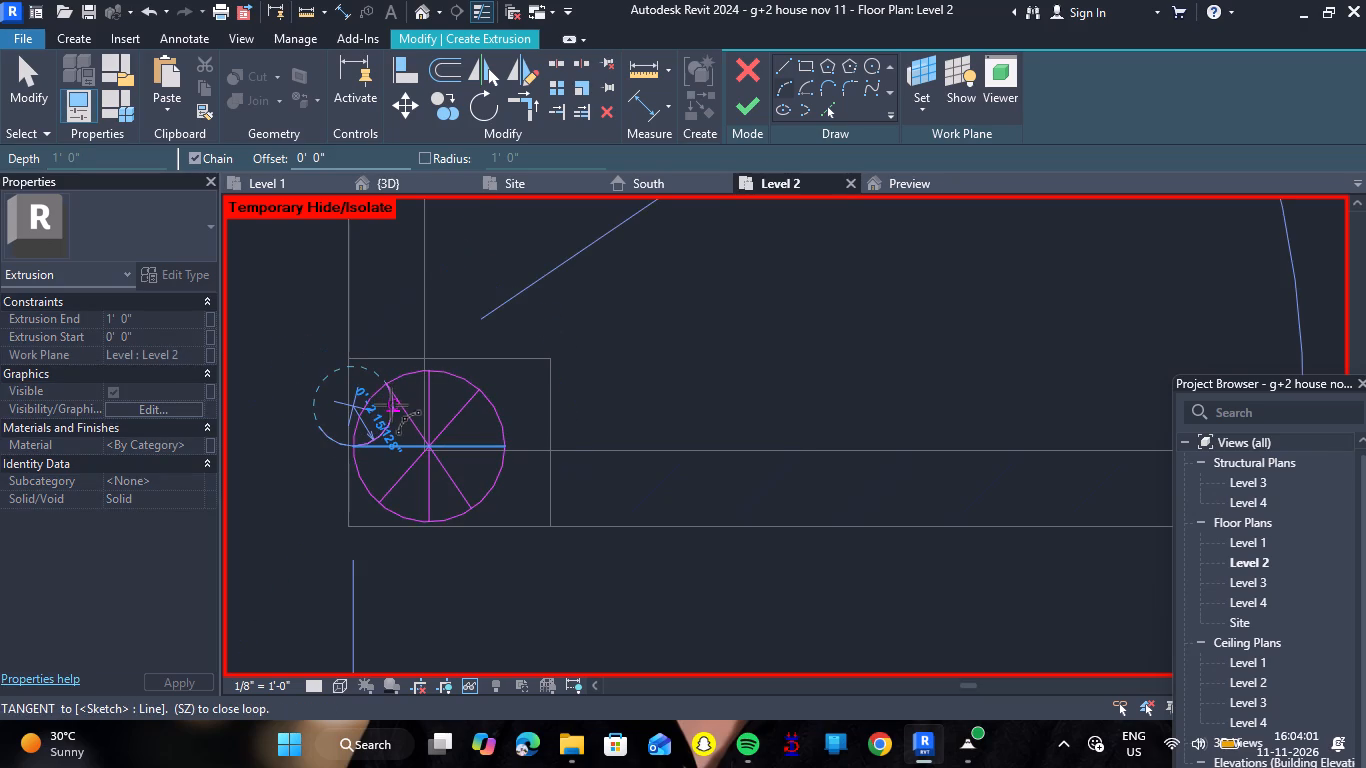
pyautogui.click(391, 405)
pyautogui.scroll(7, 409, 379)
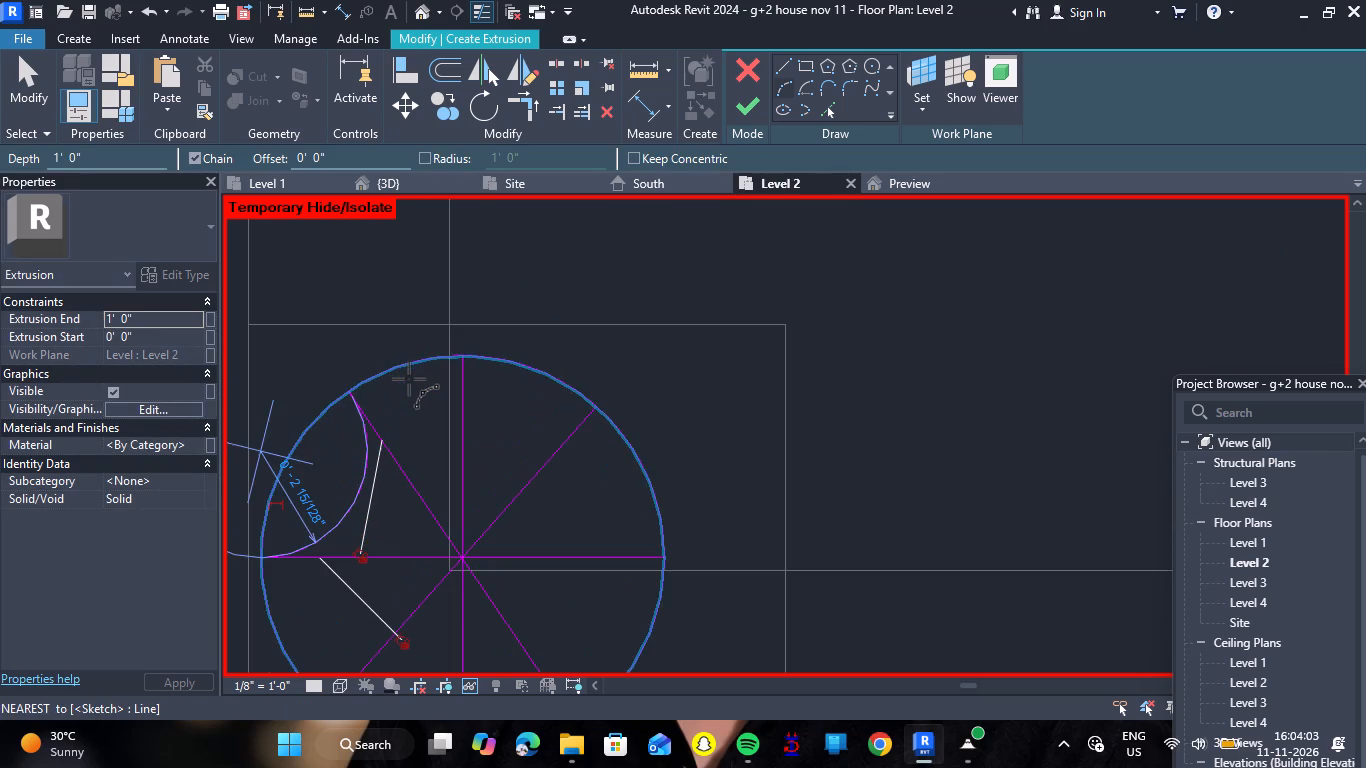
pyautogui.click(352, 389)
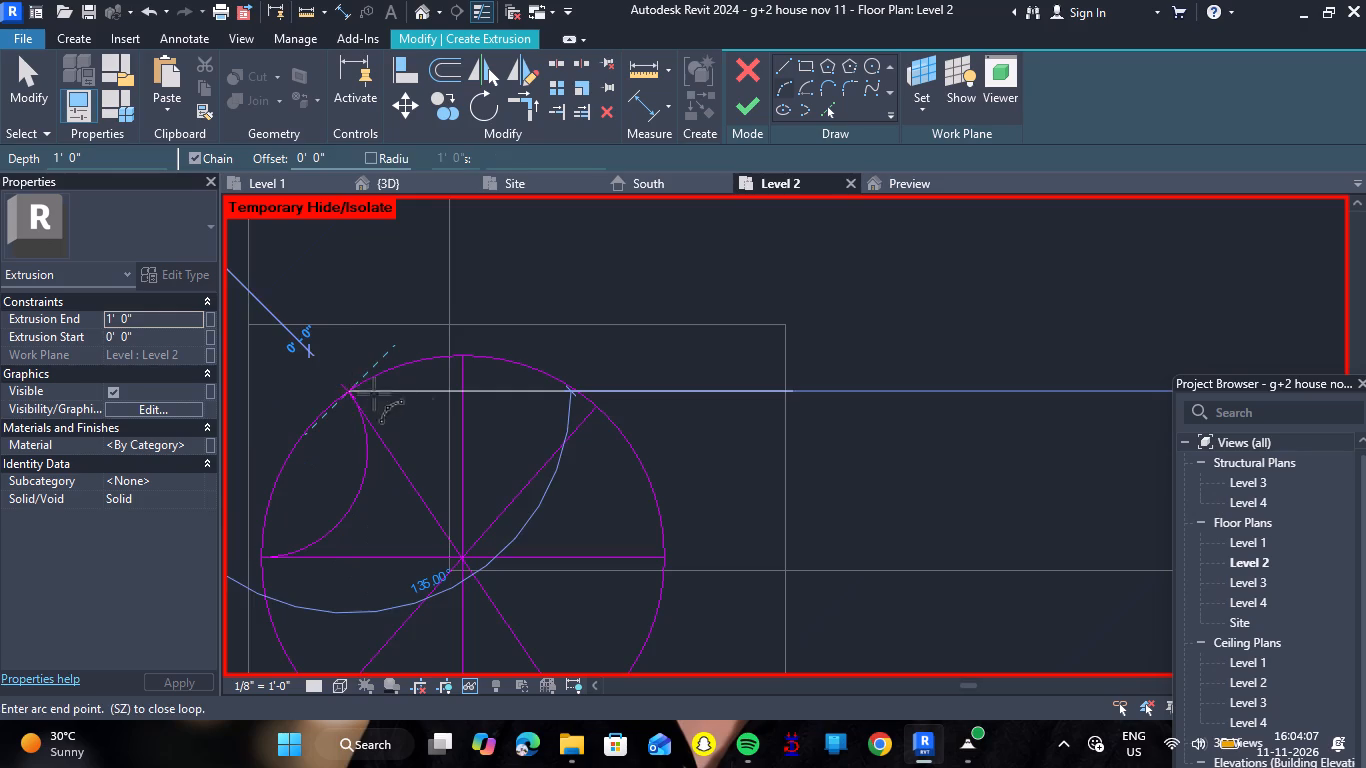
pyautogui.click(457, 356)
pyautogui.click(467, 380)
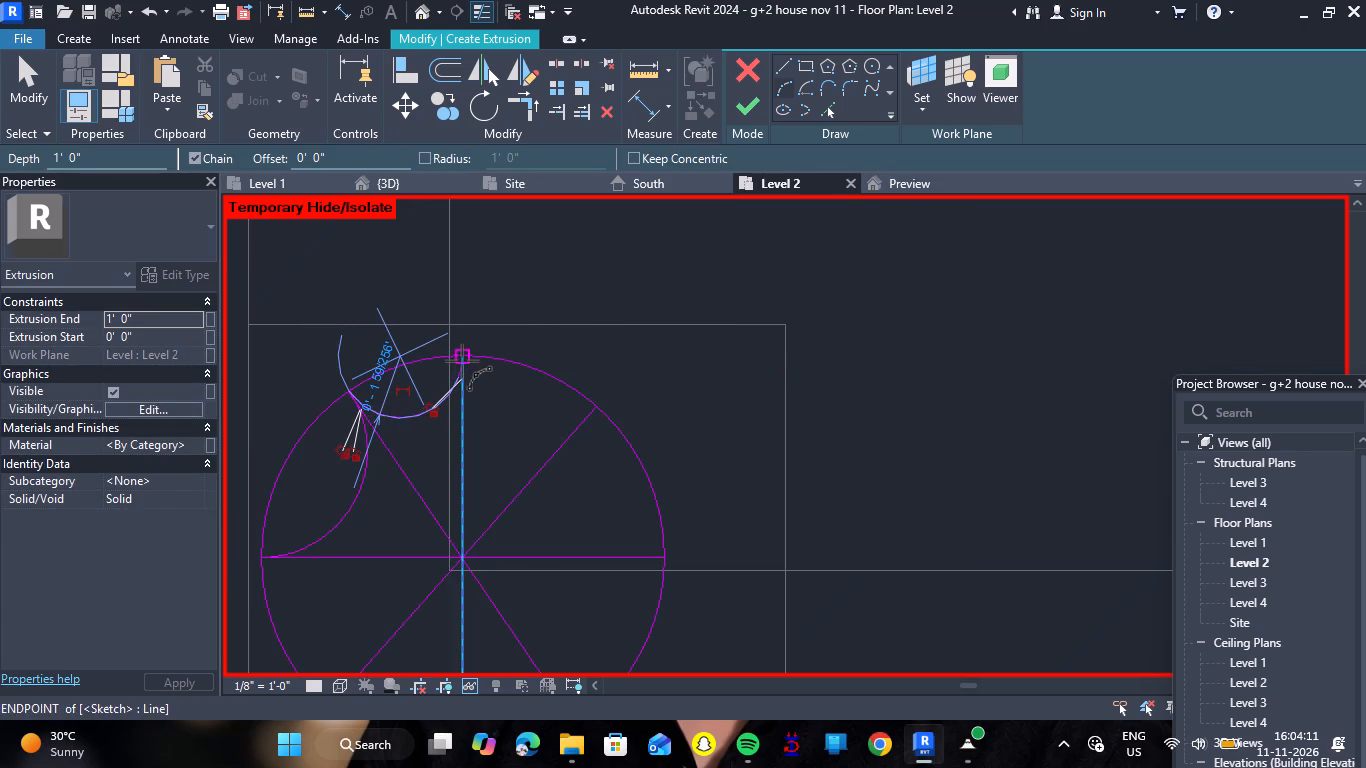
# Draw two inward-curving arcs between adjacent spoke ends in the circle's upper-right quarter, with radii of about 1 1/2" and 1 13/16".
pyautogui.click(462, 361)
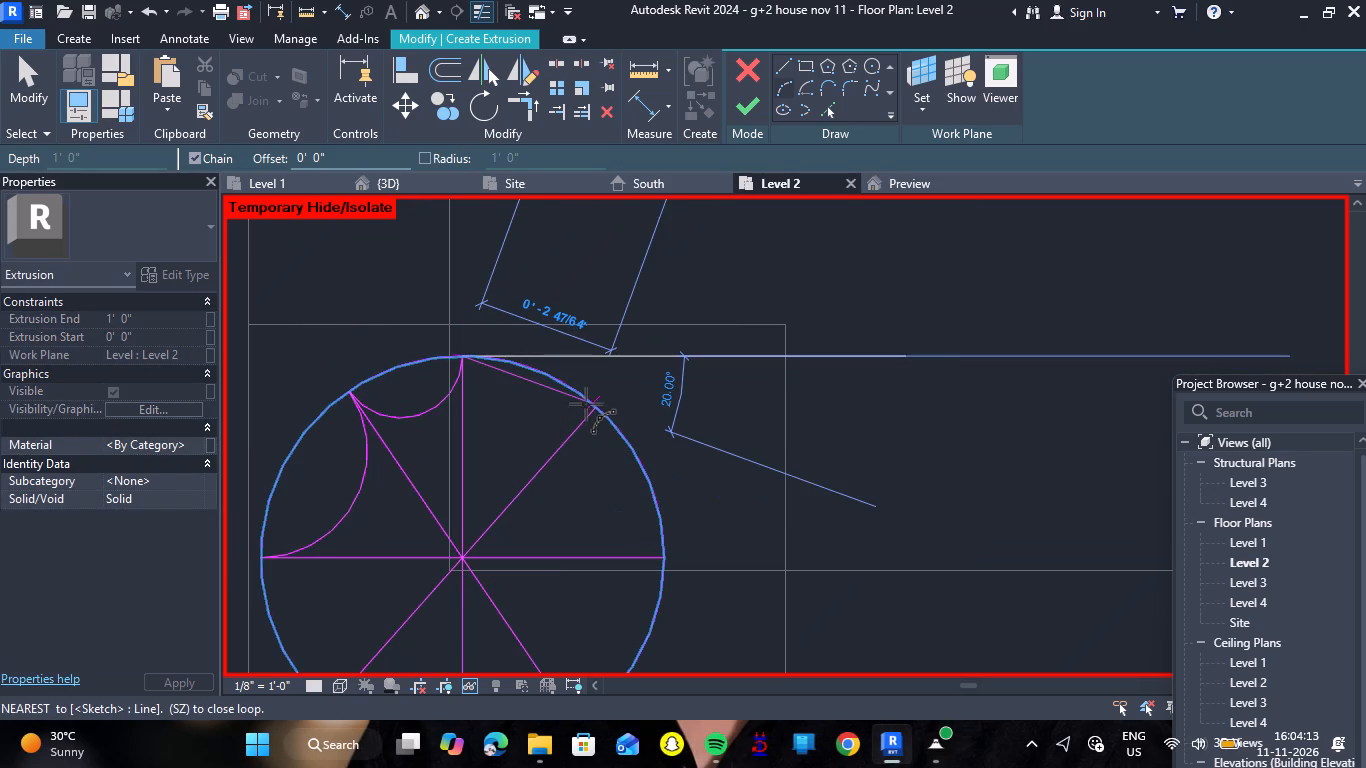
pyautogui.click(589, 404)
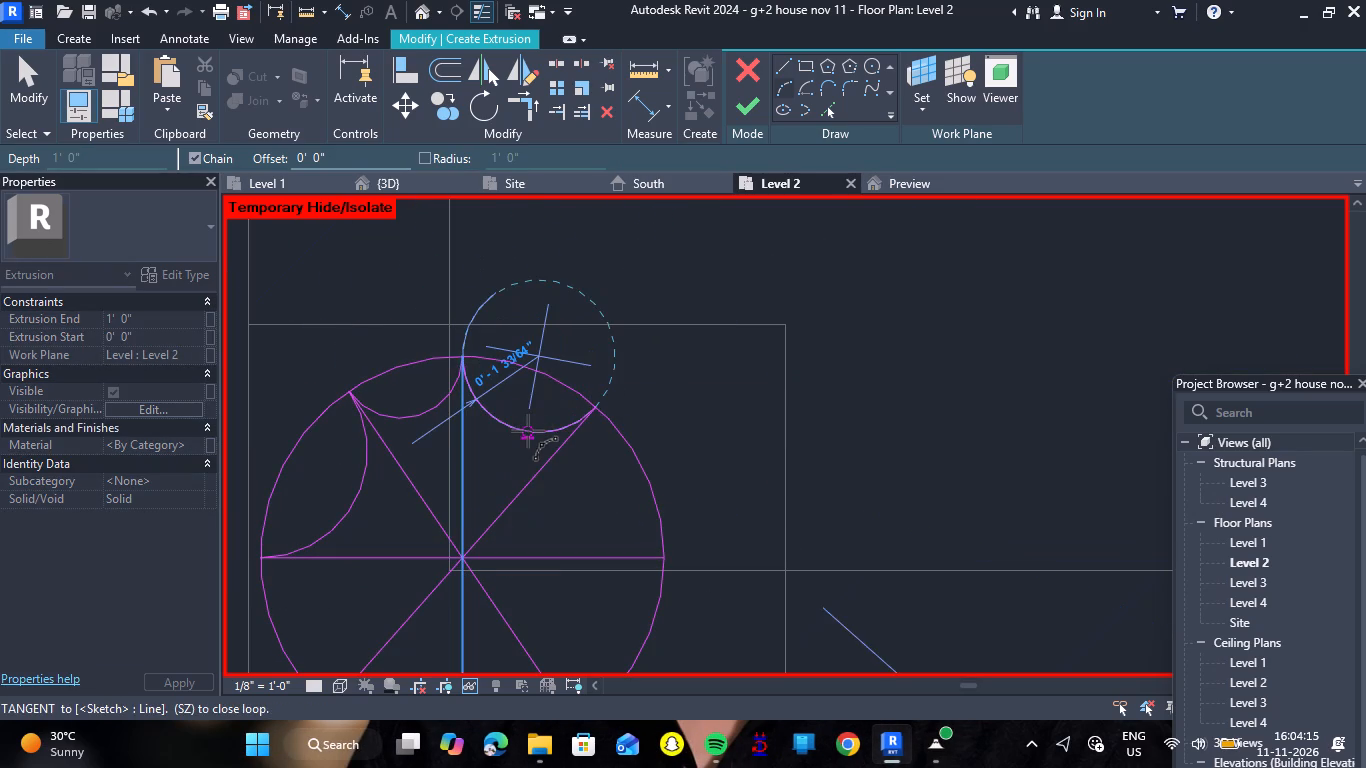
pyautogui.click(528, 431)
pyautogui.scroll(-3, 525, 435)
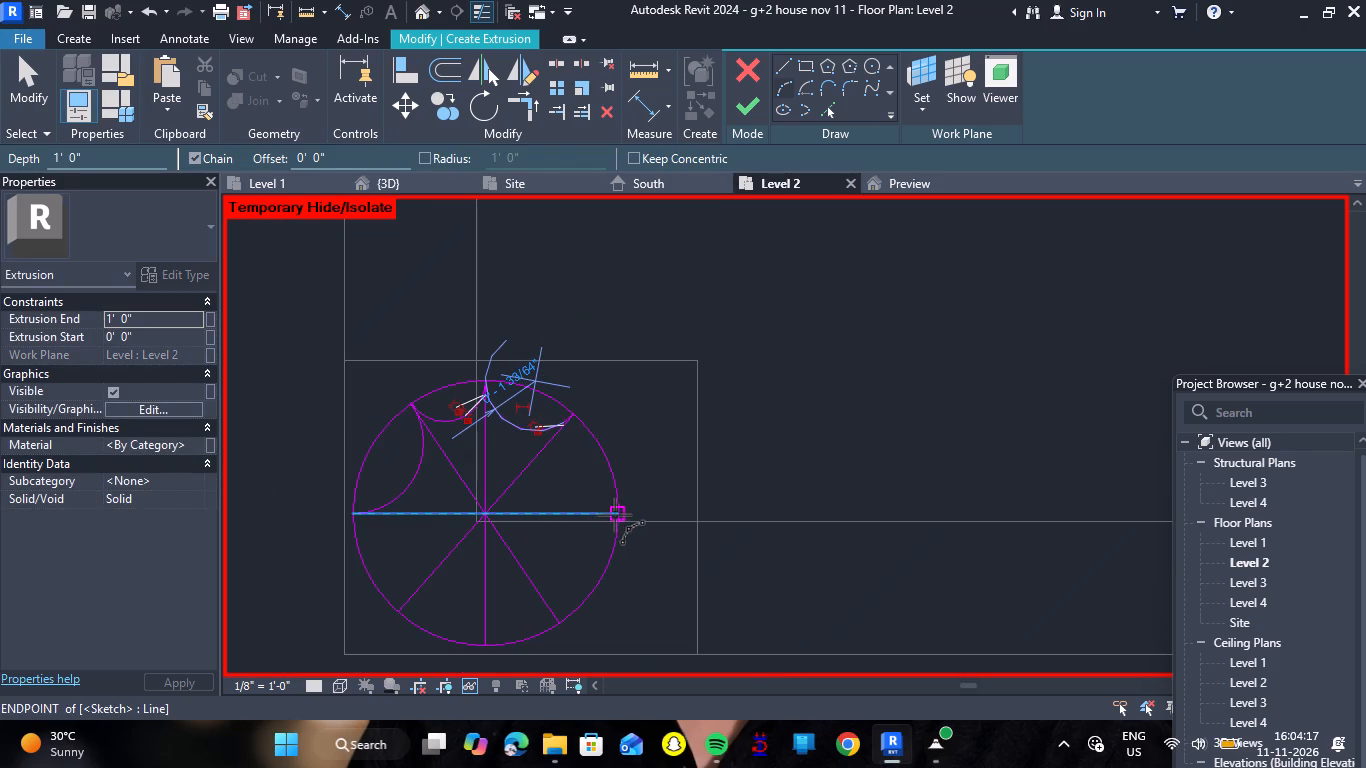
pyautogui.click(615, 515)
pyautogui.click(572, 416)
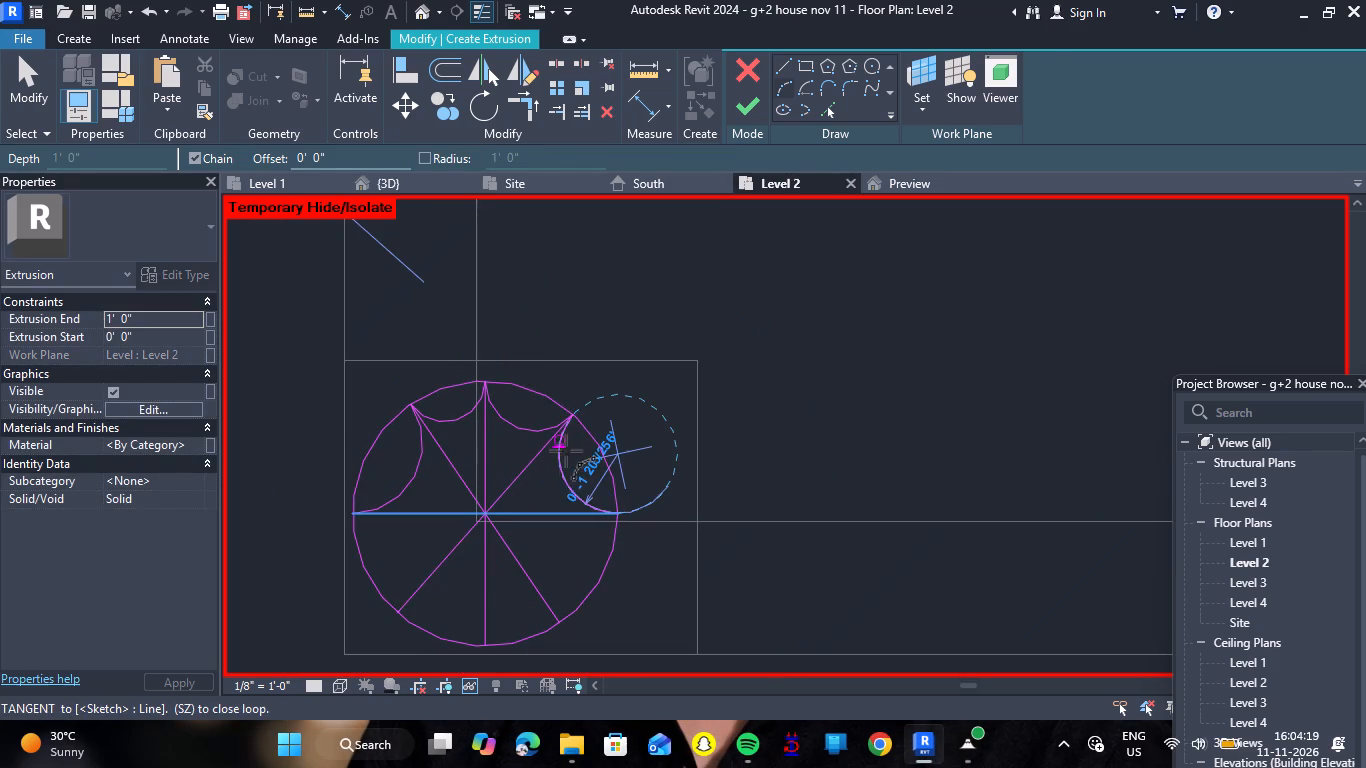
pyautogui.click(551, 469)
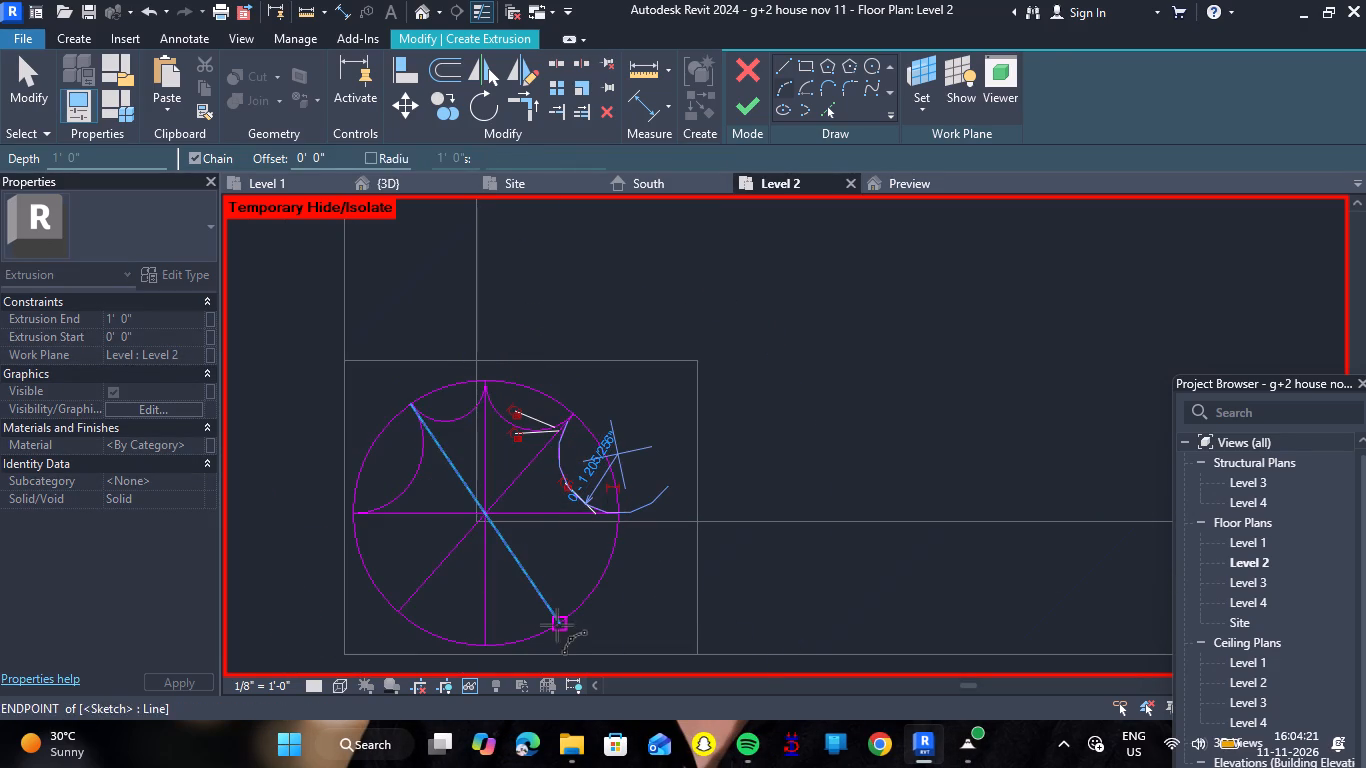
# Draw inward-curving arcs in the lower-right sector below the horizontal spoke and the lower-left sector beside the vertical spoke, radii about 2 1/8" and 1 1/2".
pyautogui.click(557, 625)
pyautogui.click(613, 515)
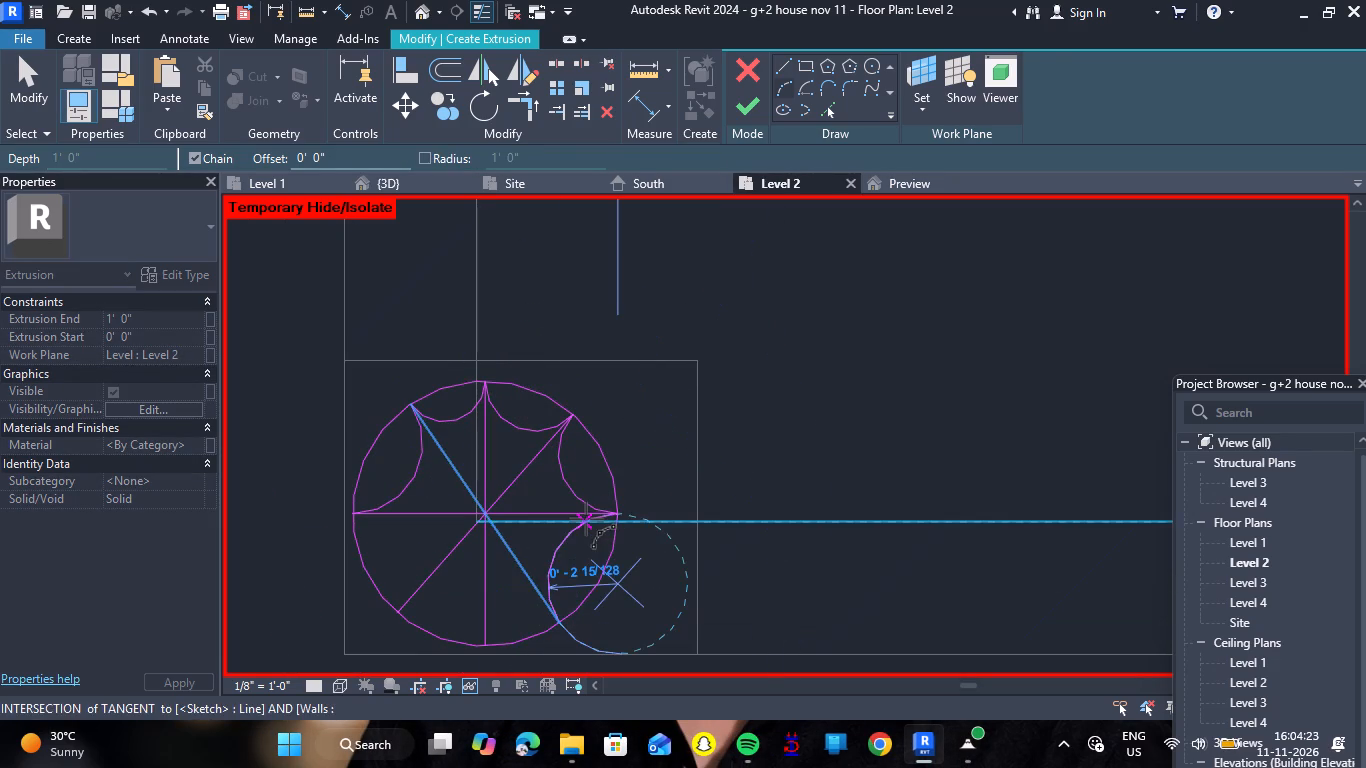
pyautogui.click(586, 519)
pyautogui.click(399, 613)
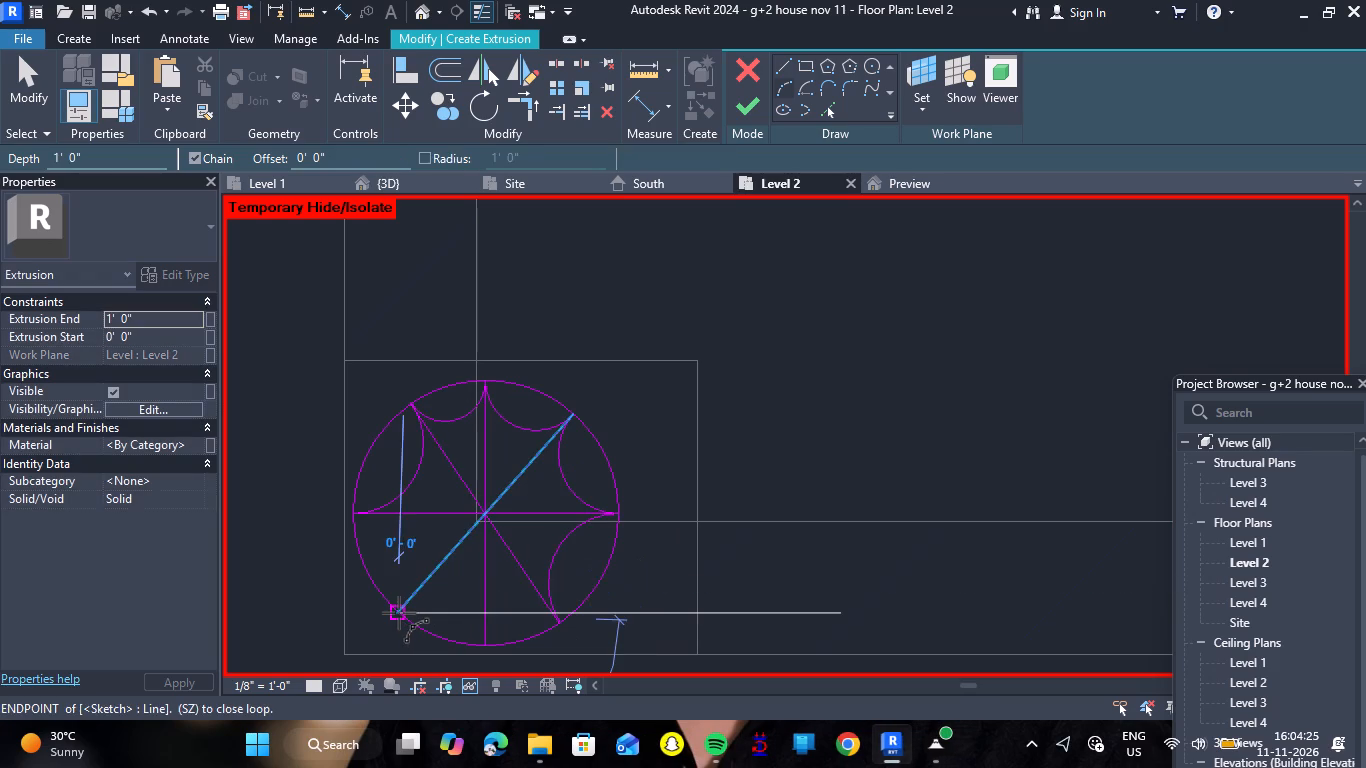
pyautogui.click(486, 643)
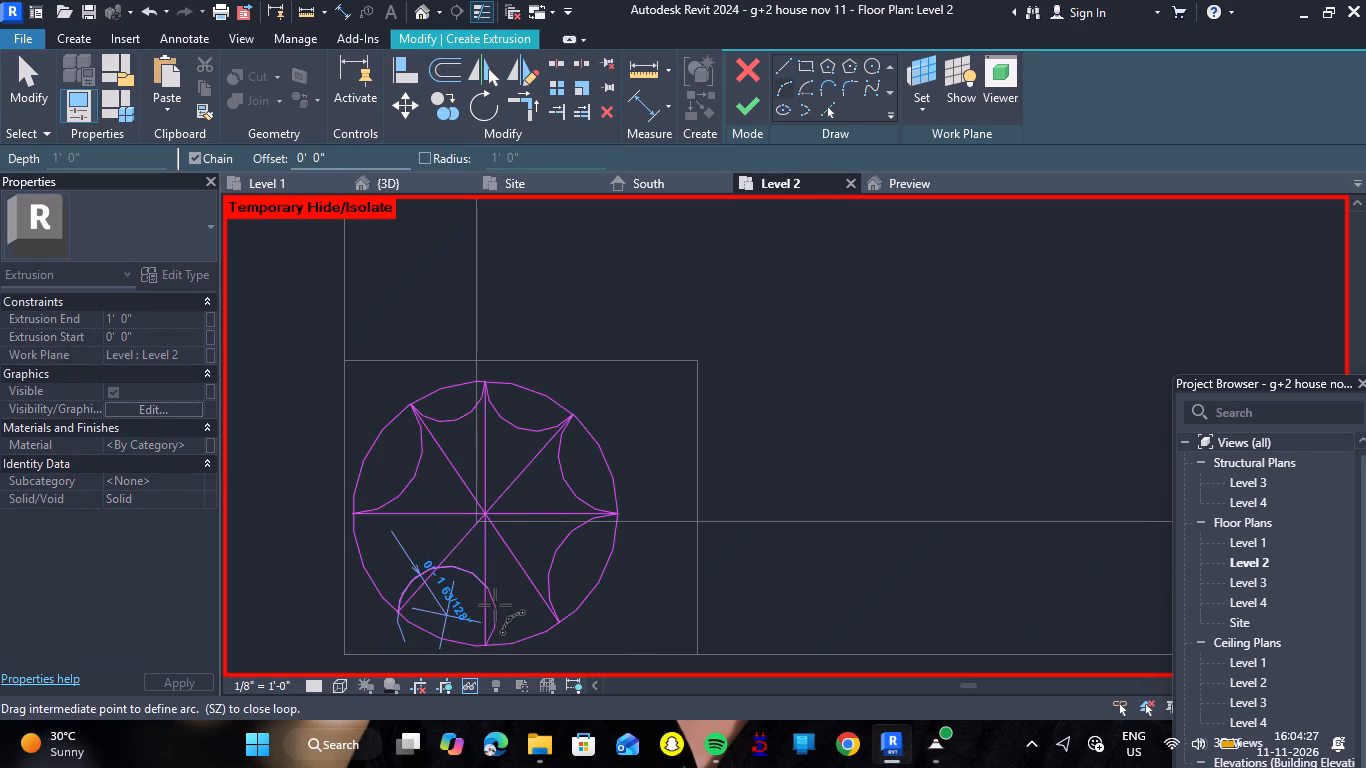
pyautogui.click(487, 619)
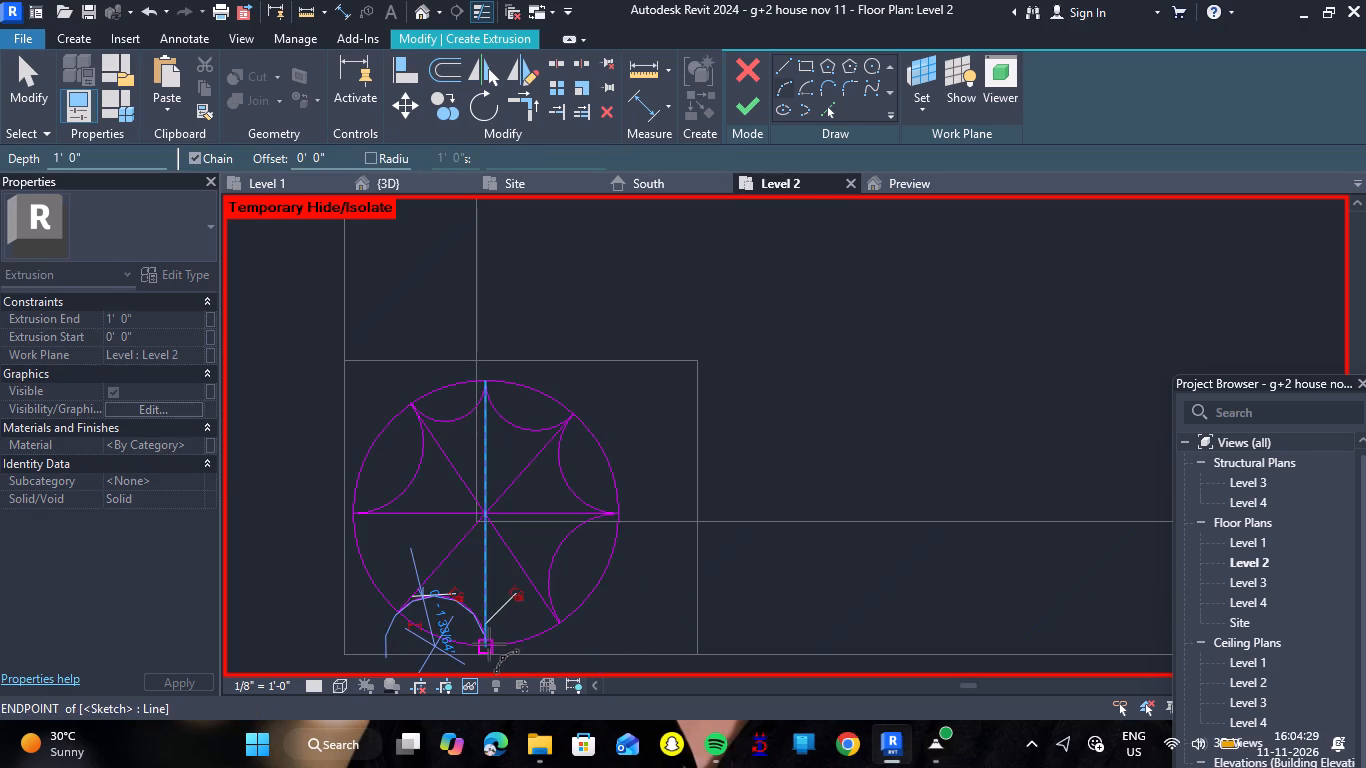
# Draw arcs in the circle's last two lower sectors, radius about 1 1/4" right of the vertical spoke and 1 13/16" below the horizontal spoke's left end.
pyautogui.click(489, 644)
pyautogui.click(555, 620)
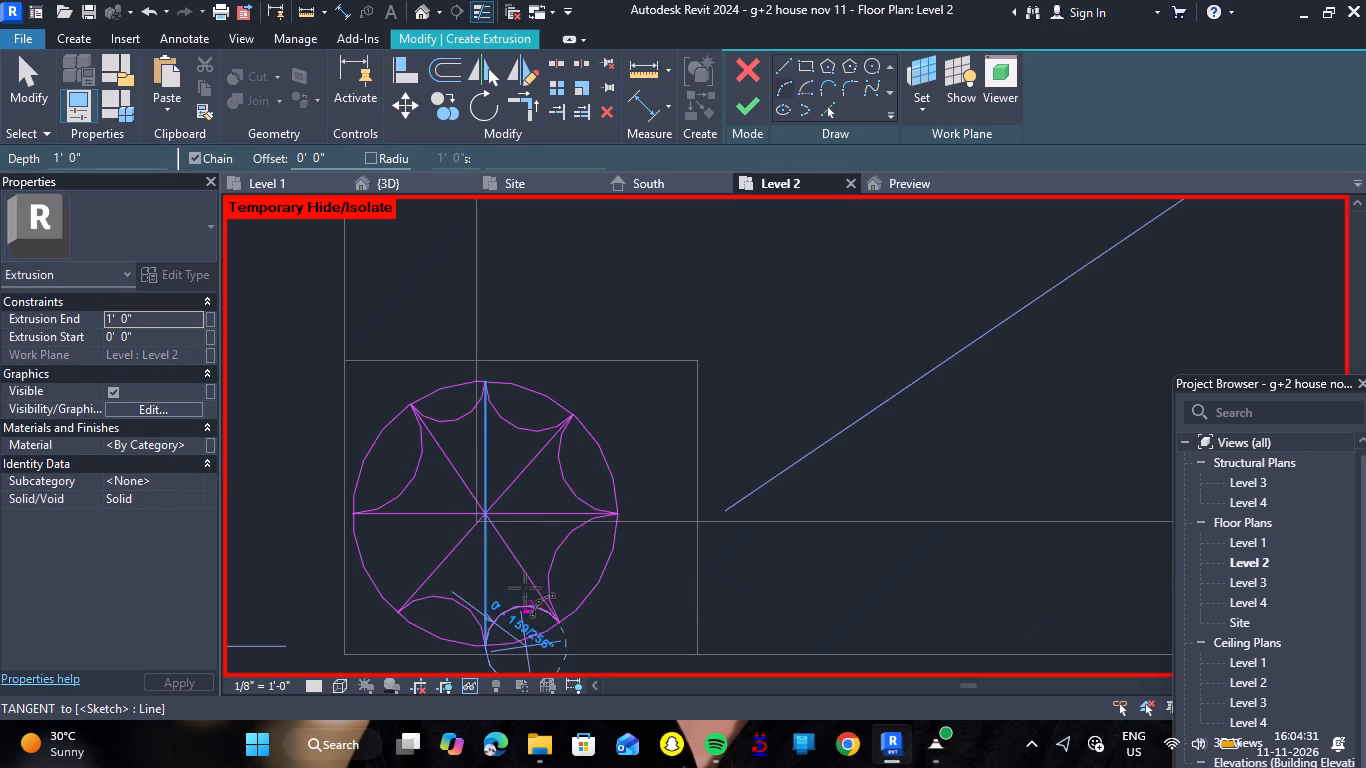
pyautogui.click(521, 600)
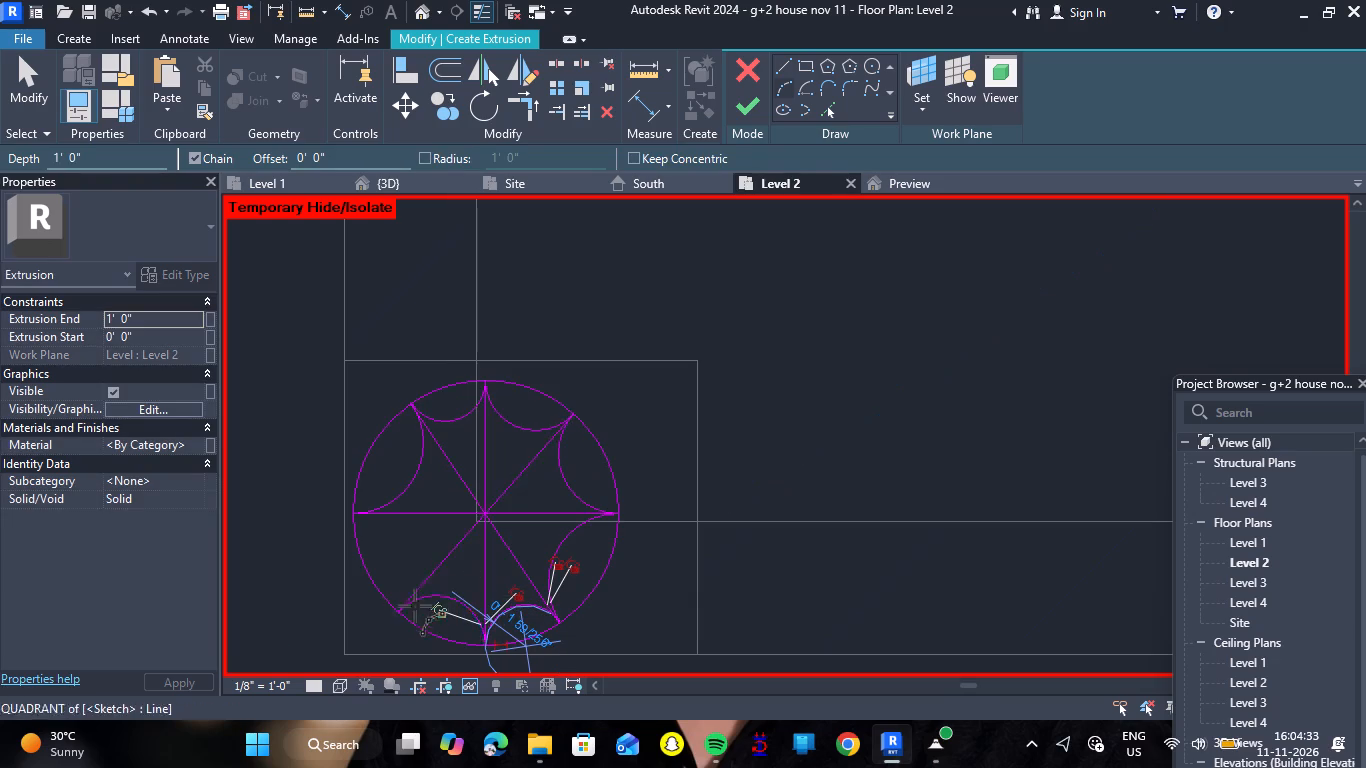
pyautogui.click(396, 611)
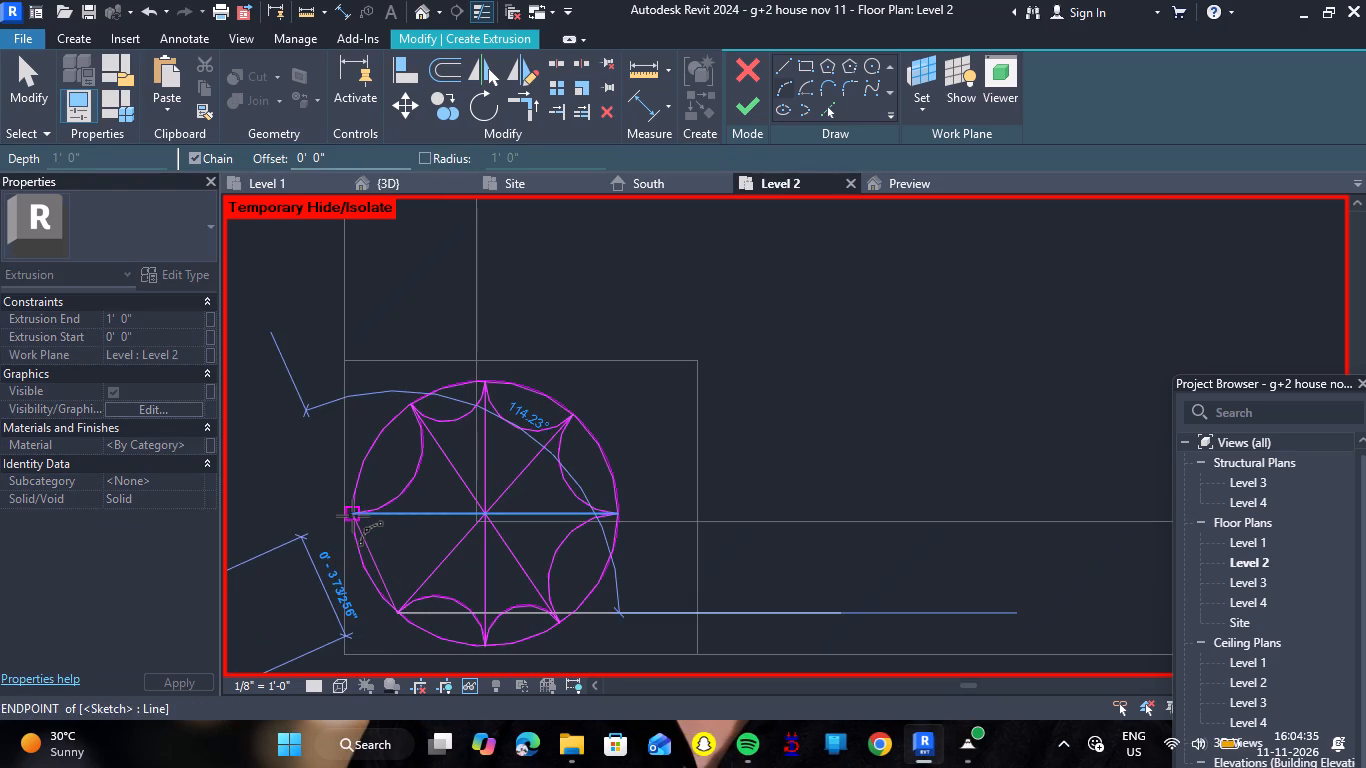
pyautogui.click(353, 516)
pyautogui.click(385, 531)
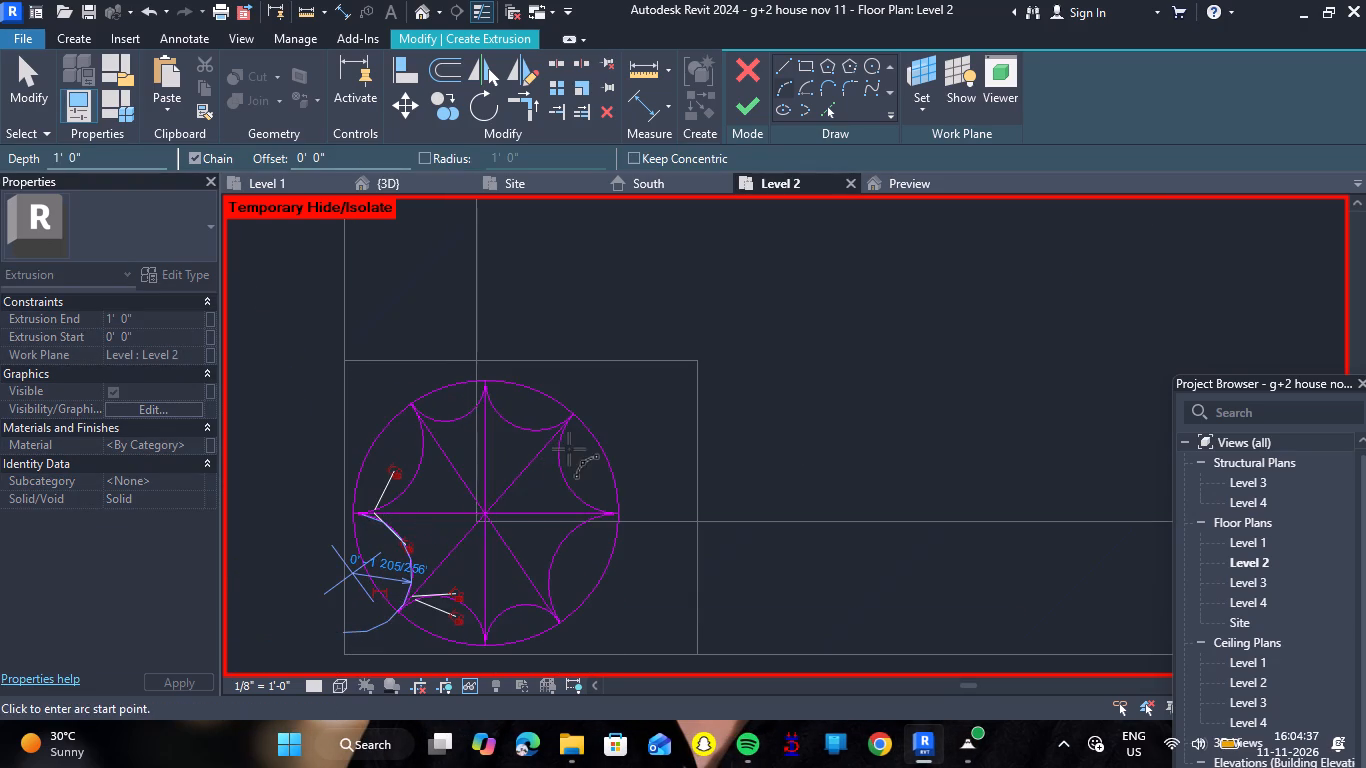
pyautogui.scroll(-3, 569, 449)
pyautogui.scroll(3, 600, 504)
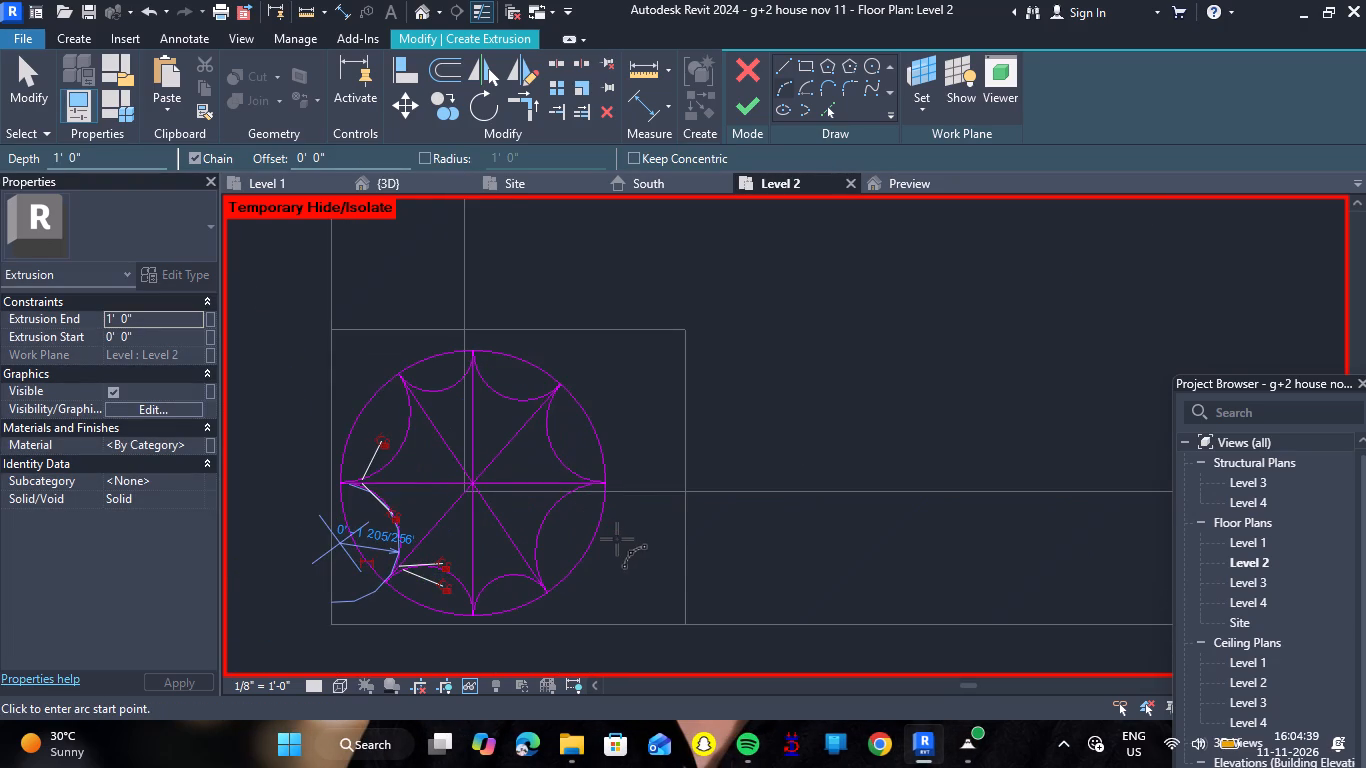
pyautogui.press('Escape')
pyautogui.press('Escape')
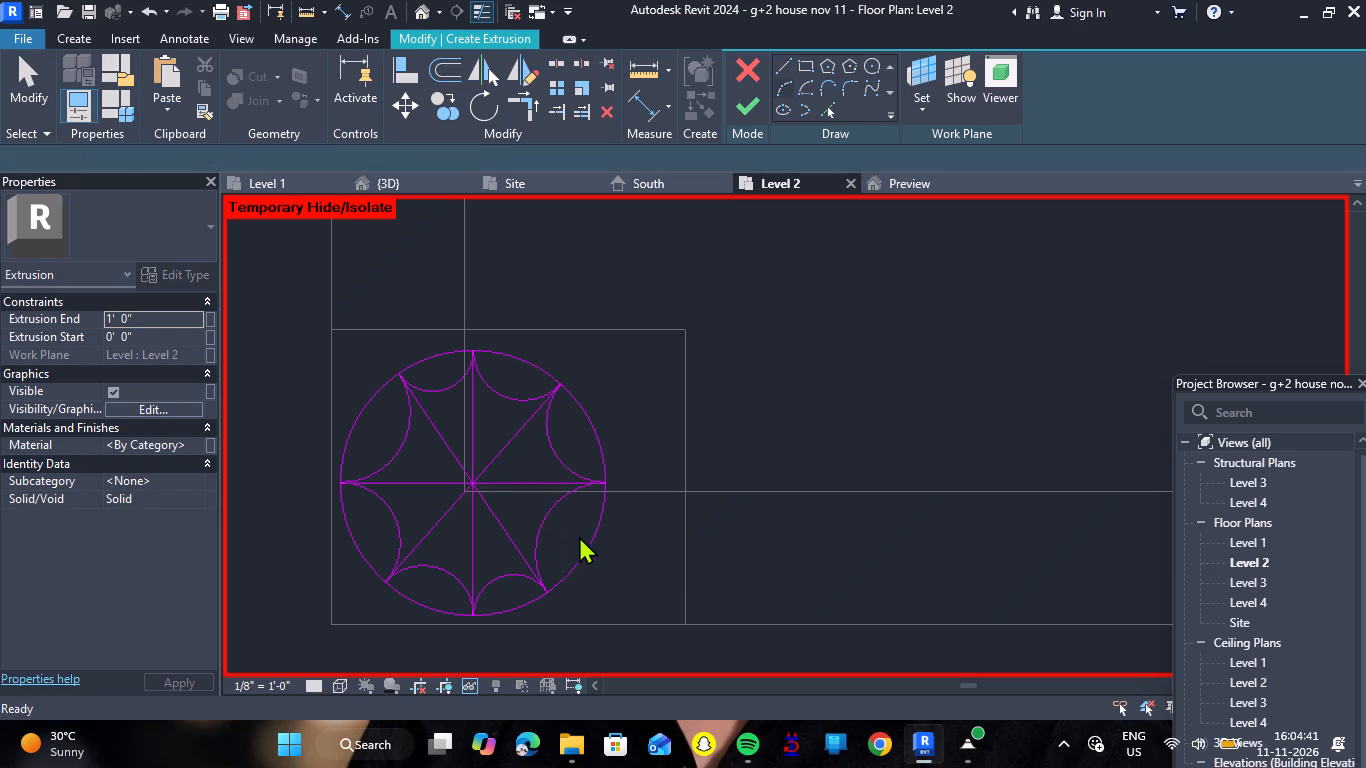
# Delete the four spoke lines and the outer circle, leaving only the eight-arc outline, and finish the extrusion sketch.
pyautogui.click(502, 518)
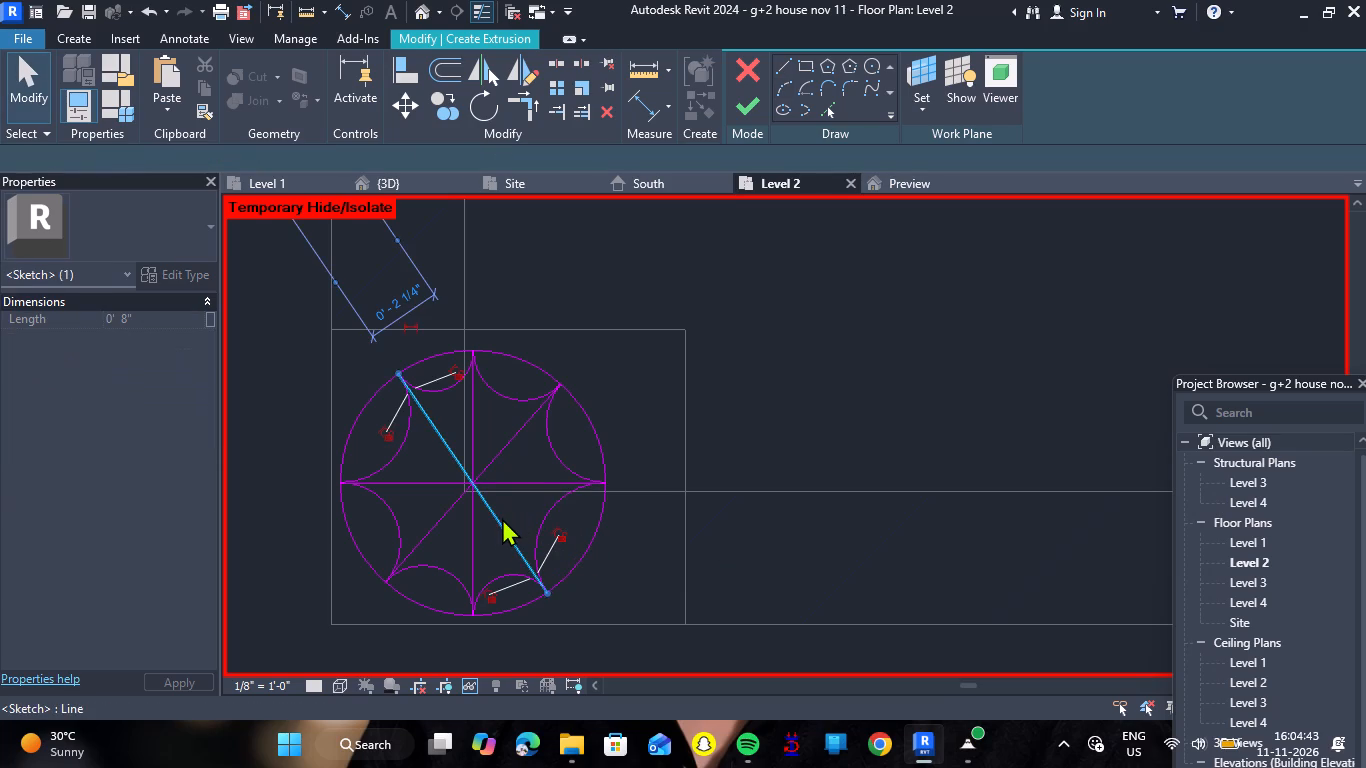
pyautogui.keyDown('ctrl'); pyautogui.click(464, 522); pyautogui.keyUp('ctrl')
pyautogui.keyDown('ctrl'); pyautogui.click(444, 516); pyautogui.keyUp('ctrl')
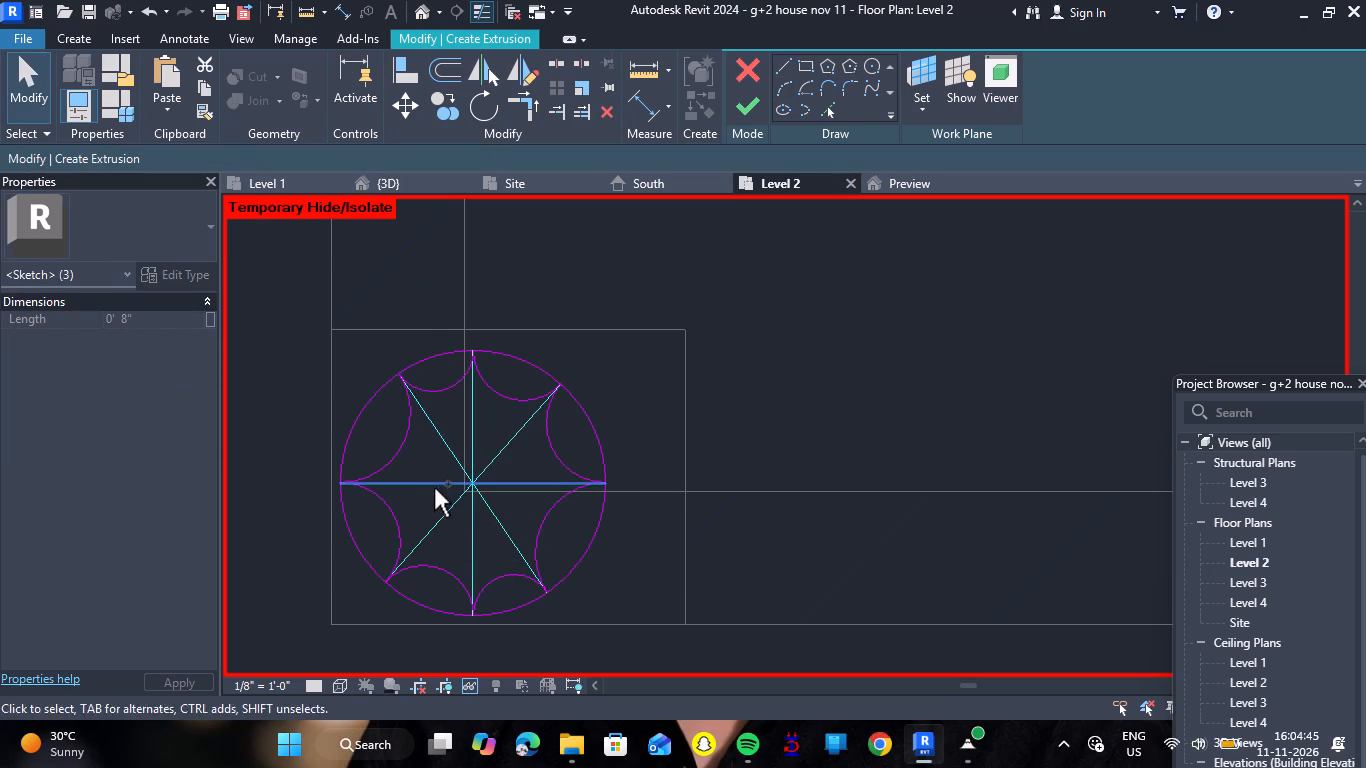
pyautogui.keyDown('ctrl'); pyautogui.click(431, 486); pyautogui.keyUp('ctrl')
pyautogui.keyDown('ctrl'); pyautogui.click(582, 541); pyautogui.keyUp('ctrl')
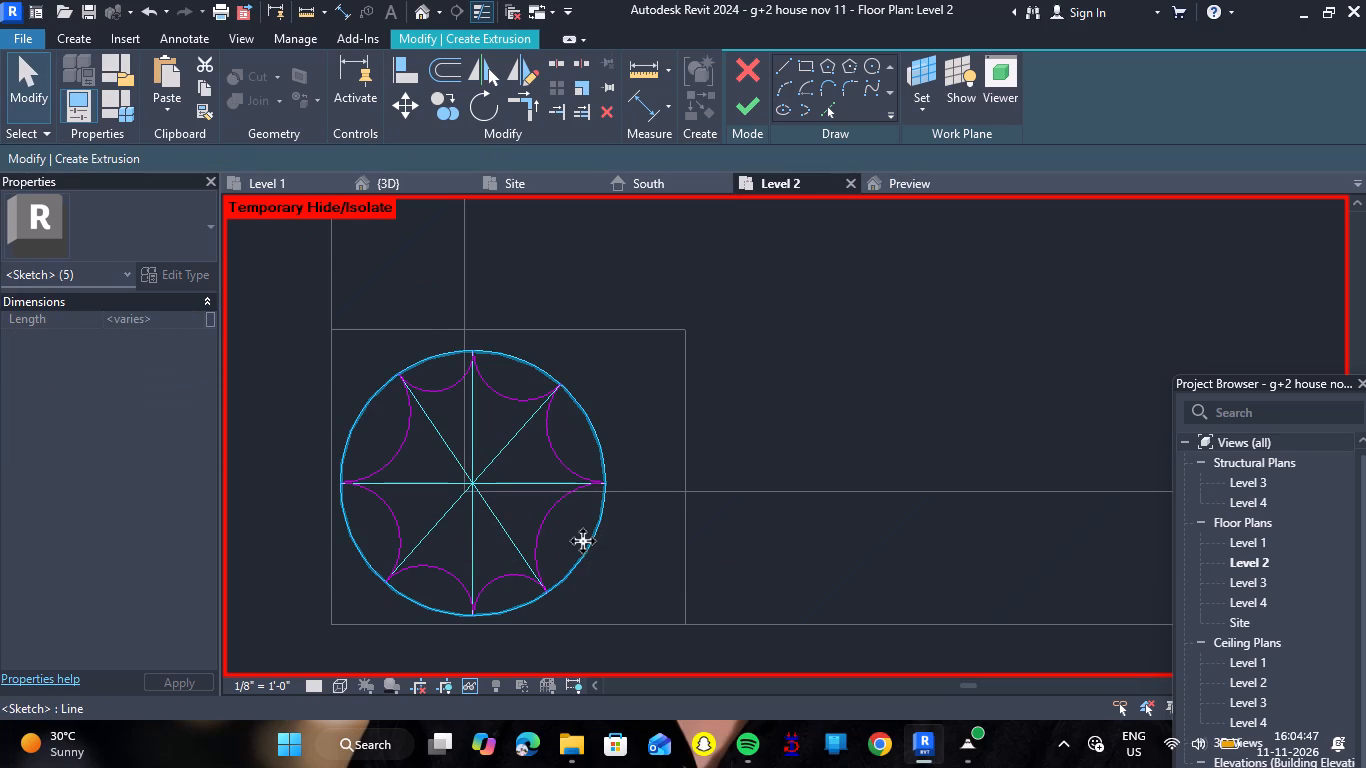
pyautogui.press('Delete')
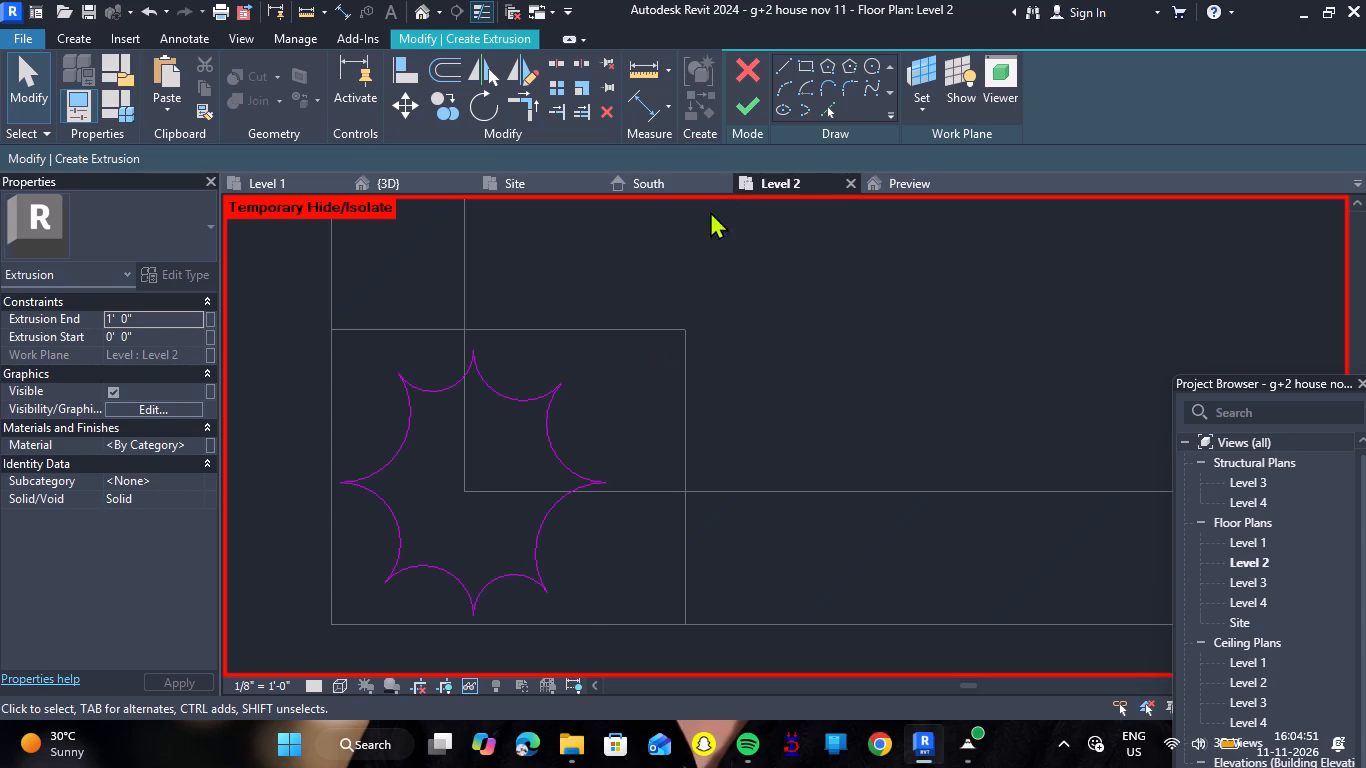
pyautogui.click(764, 100)
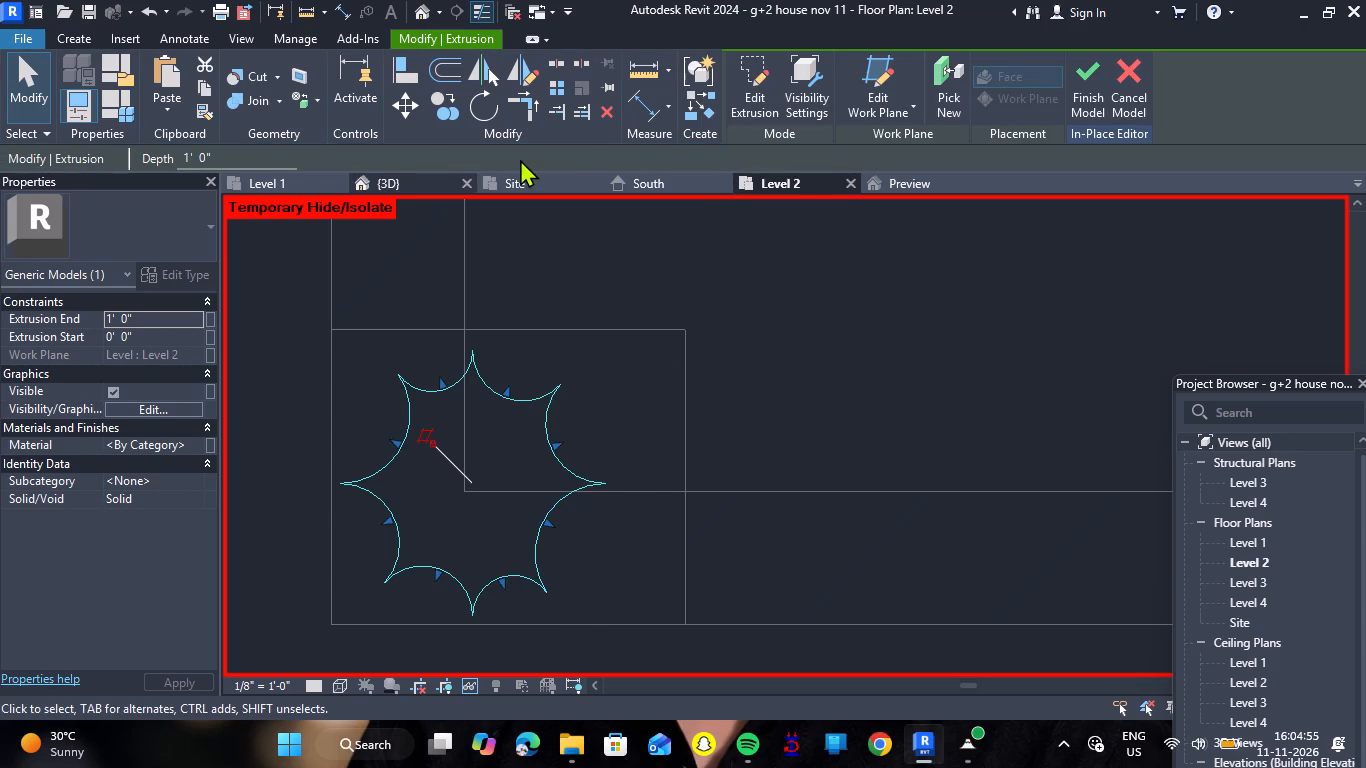
# In the 3D view, stretch the fluted column's top upward to an extrusion end of about 12' 11 1/2".
pyautogui.click(425, 185)
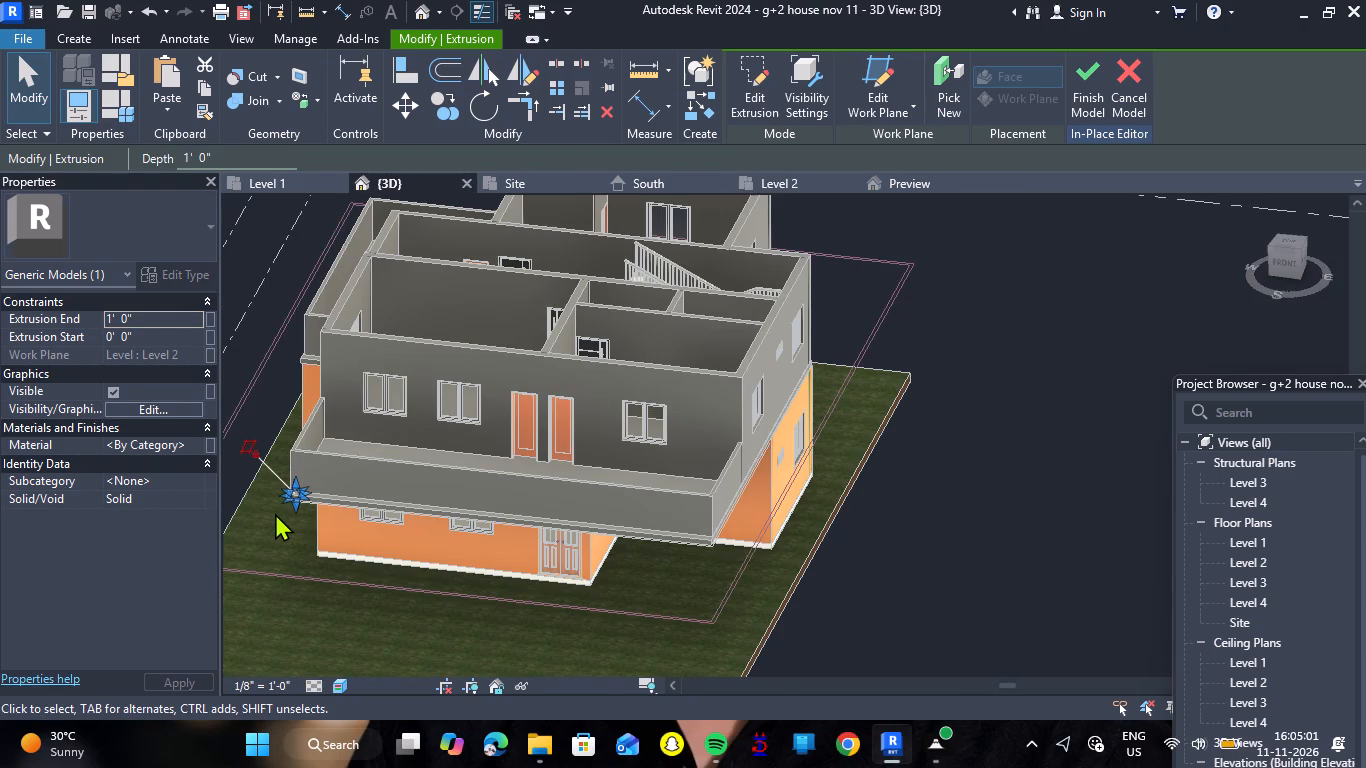
pyautogui.keyDown('shift'); pyautogui.moveTo(264, 513); pyautogui.dragTo(340, 515); pyautogui.keyUp('shift')
pyautogui.keyDown('shift'); pyautogui.moveTo(264, 513); pyautogui.dragTo(340, 515, button='right'); pyautogui.keyUp('shift')
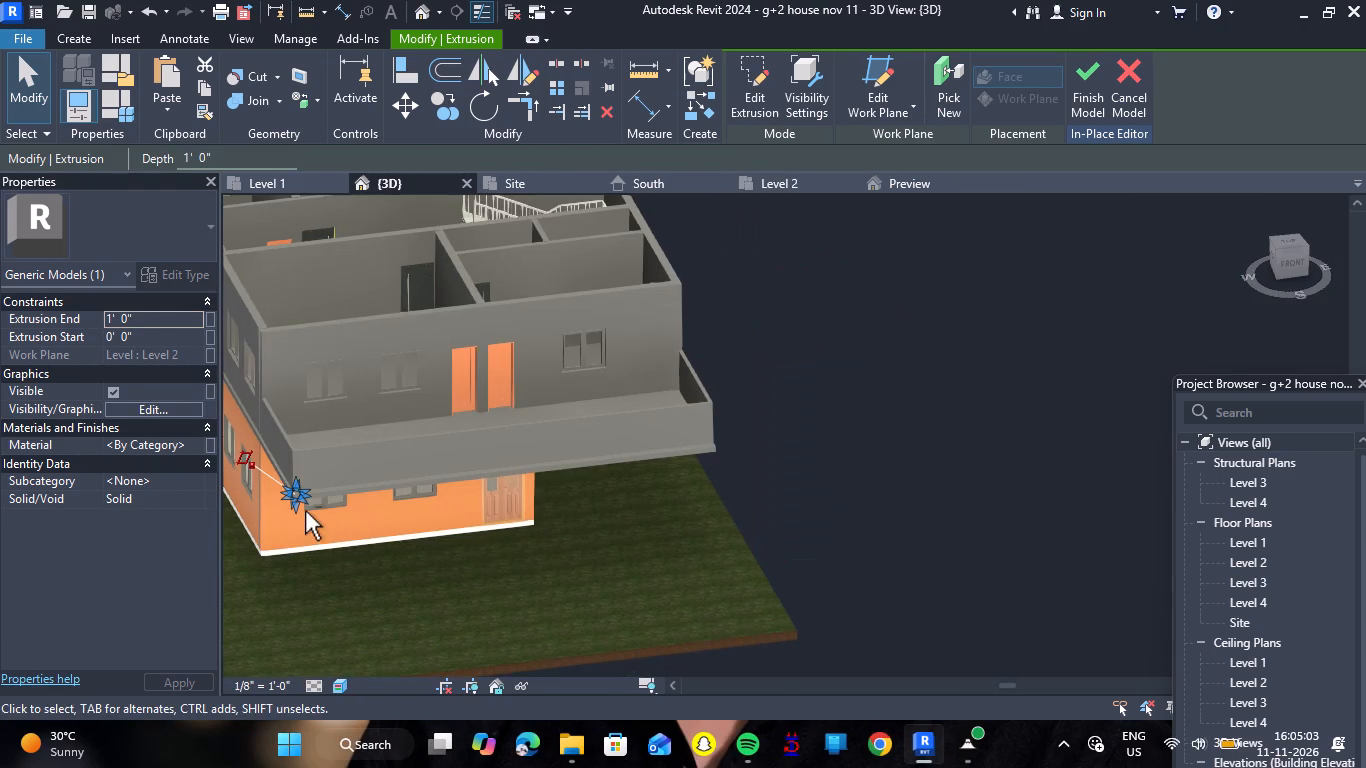
pyautogui.scroll(12, 300, 501)
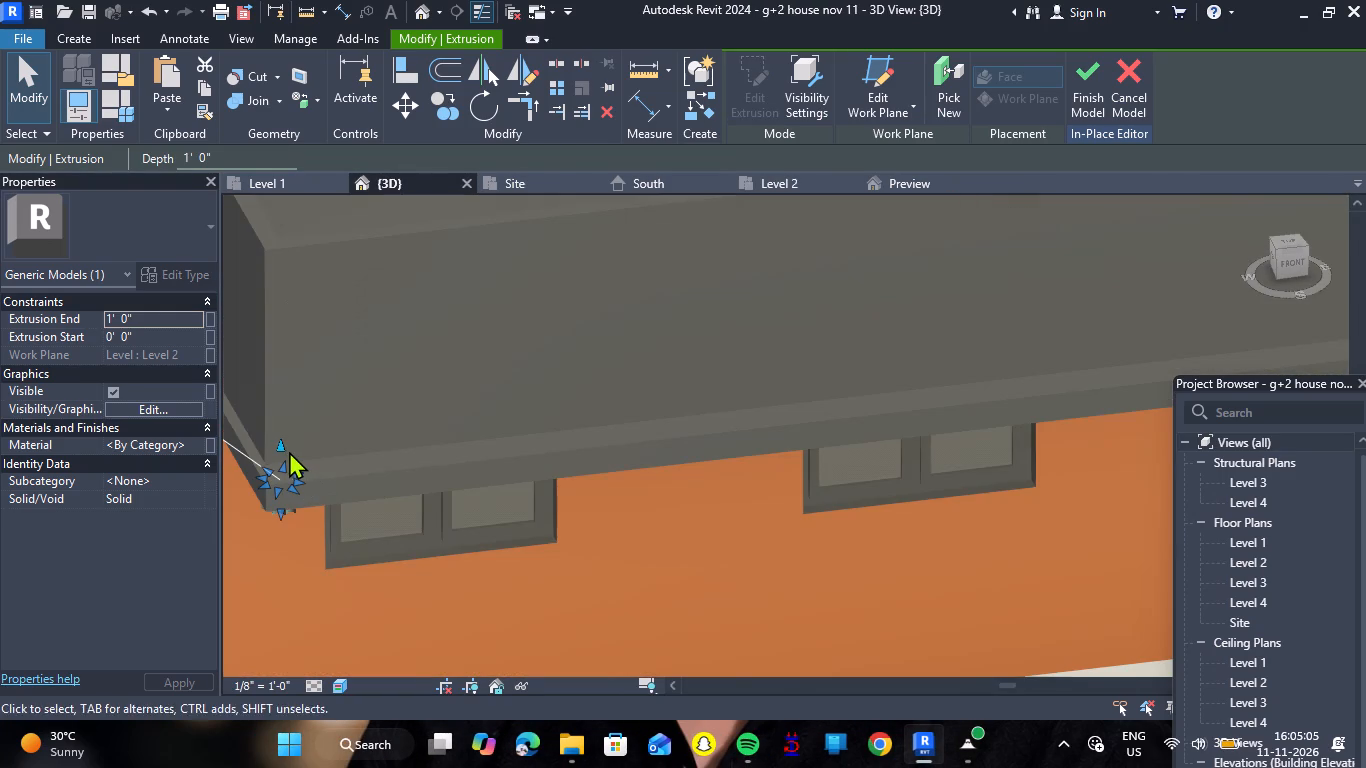
pyautogui.moveTo(285, 450); pyautogui.dragTo(306, 240)
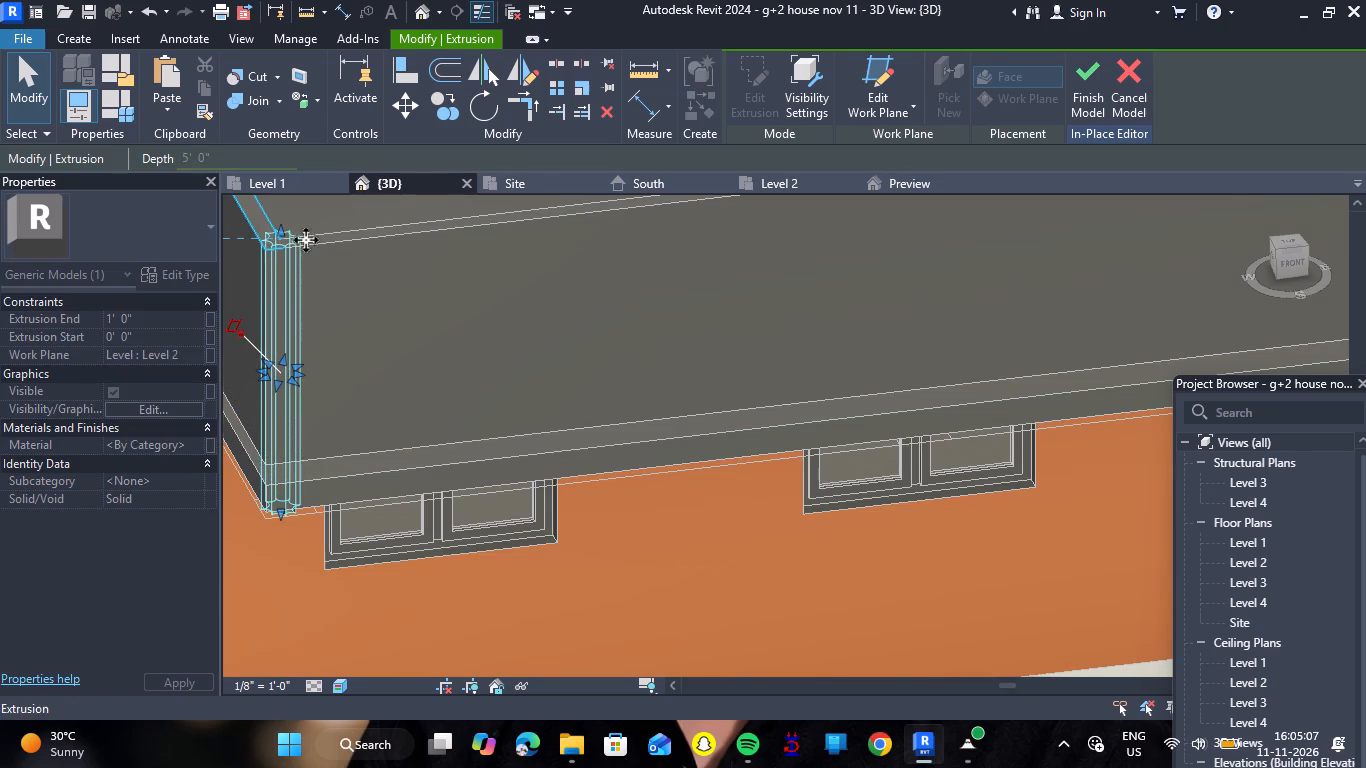
pyautogui.scroll(-7, 341, 332)
pyautogui.moveTo(321, 298); pyautogui.dragTo(321, 243)
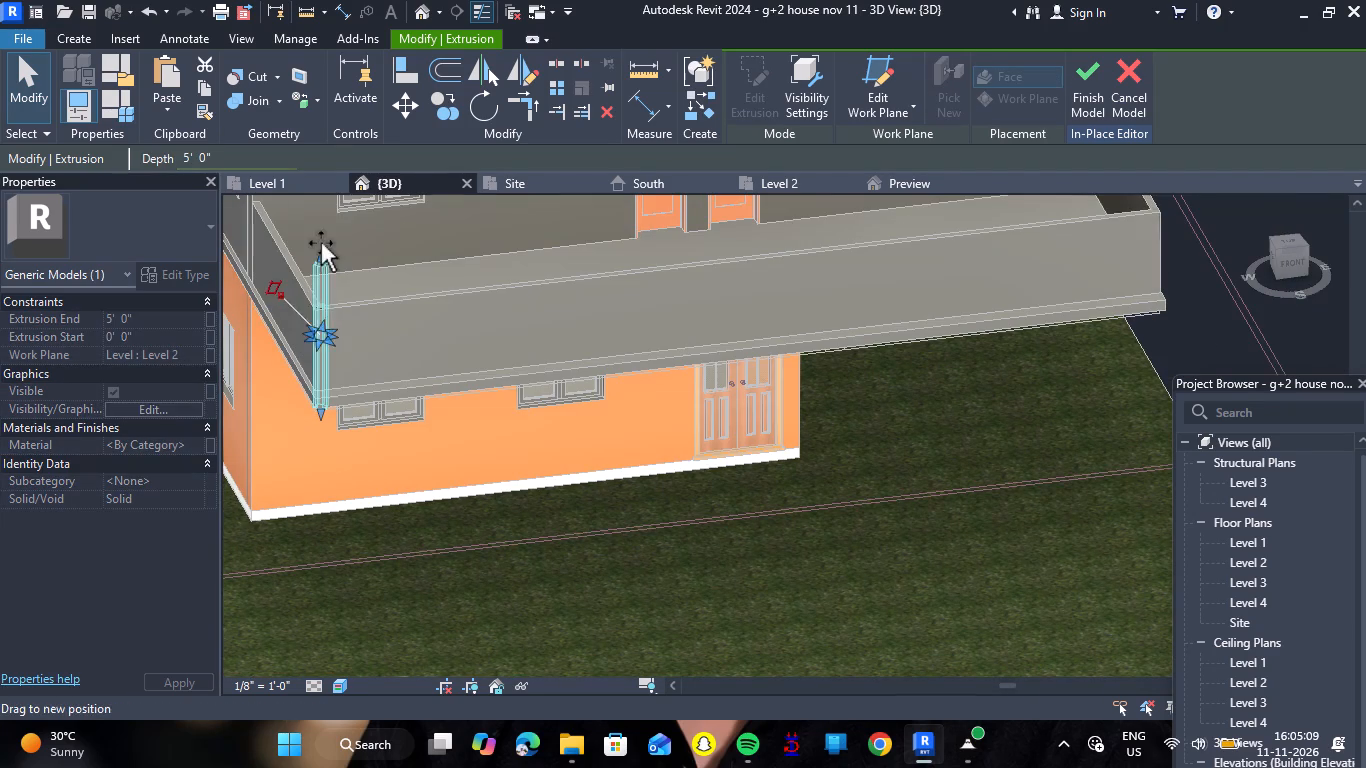
pyautogui.moveTo(321, 243); pyautogui.dragTo(321, 145)
pyautogui.scroll(-8, 383, 376)
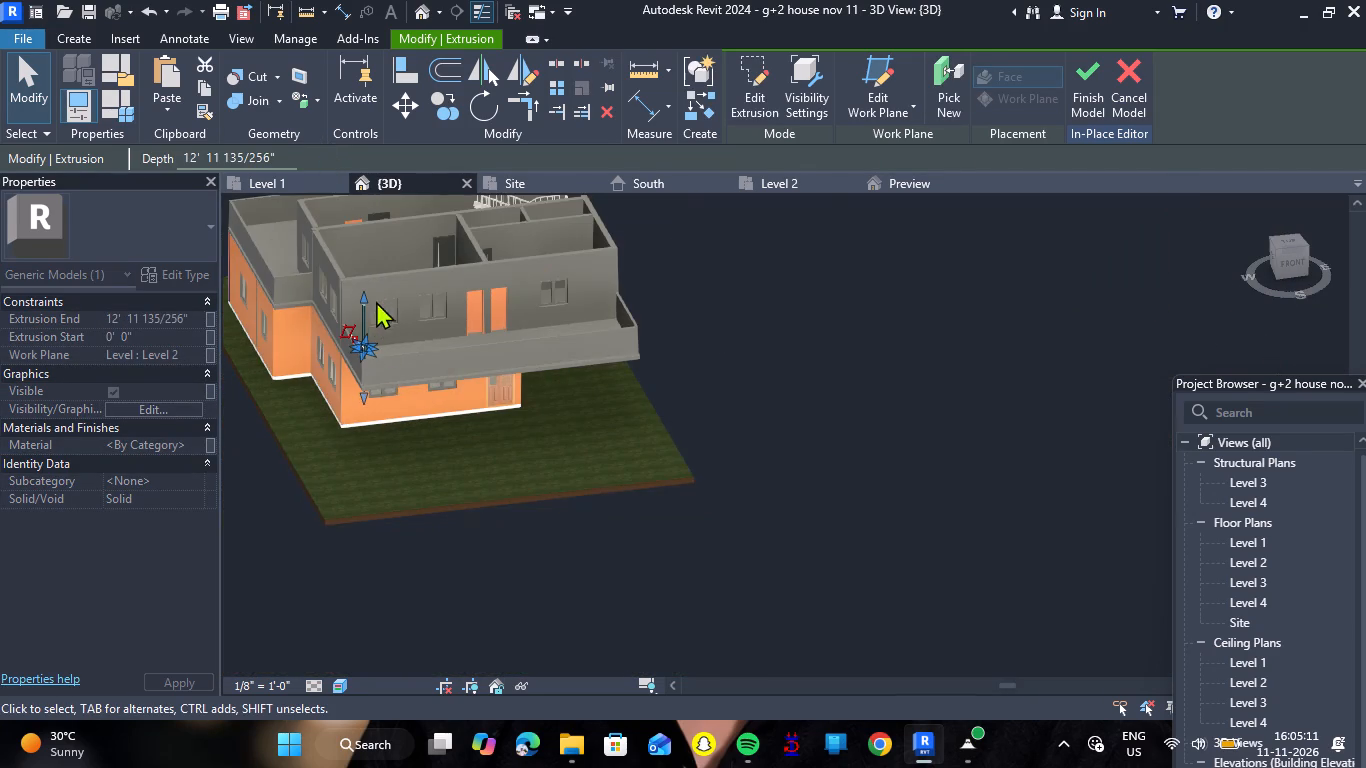
# From the front in 3D, raise the fluted column's base to an extrusion start of 1' 0".
pyautogui.scroll(5, 363, 277)
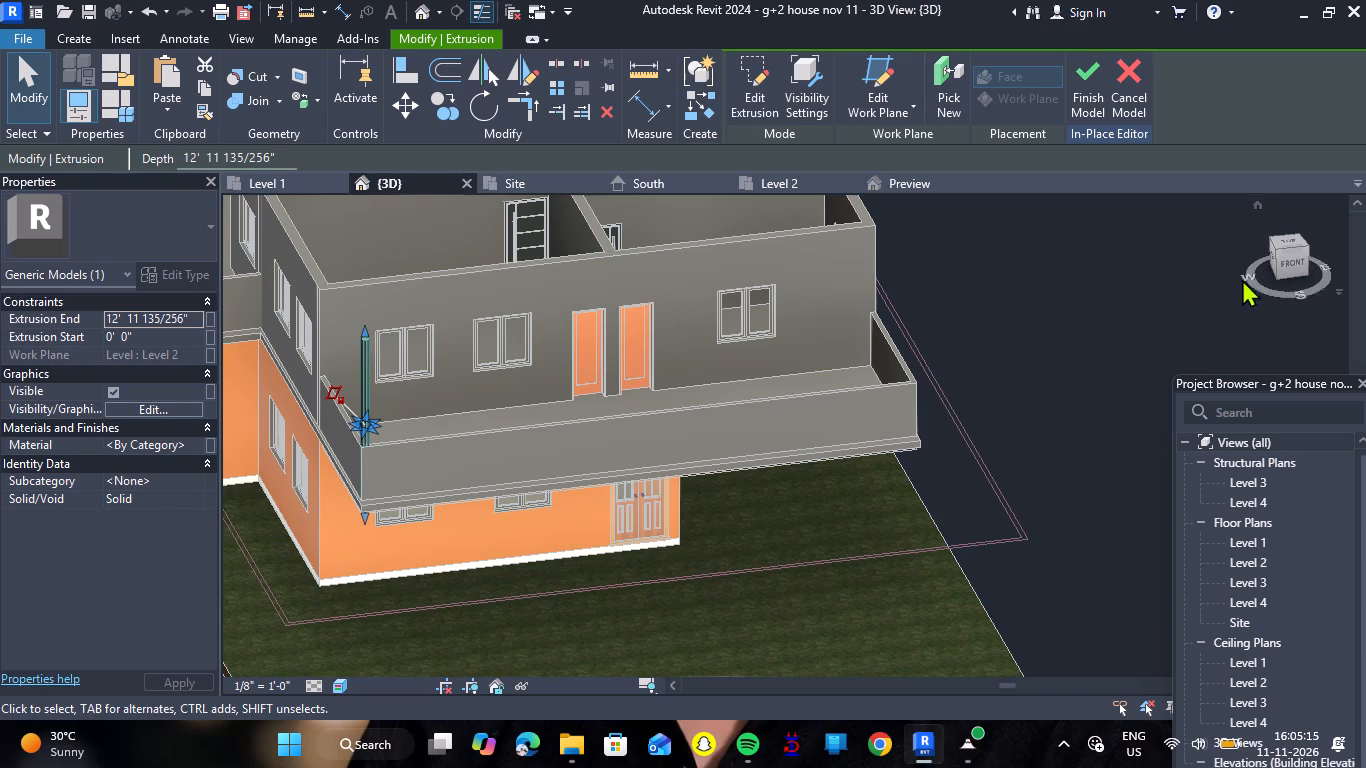
pyautogui.click(1289, 263)
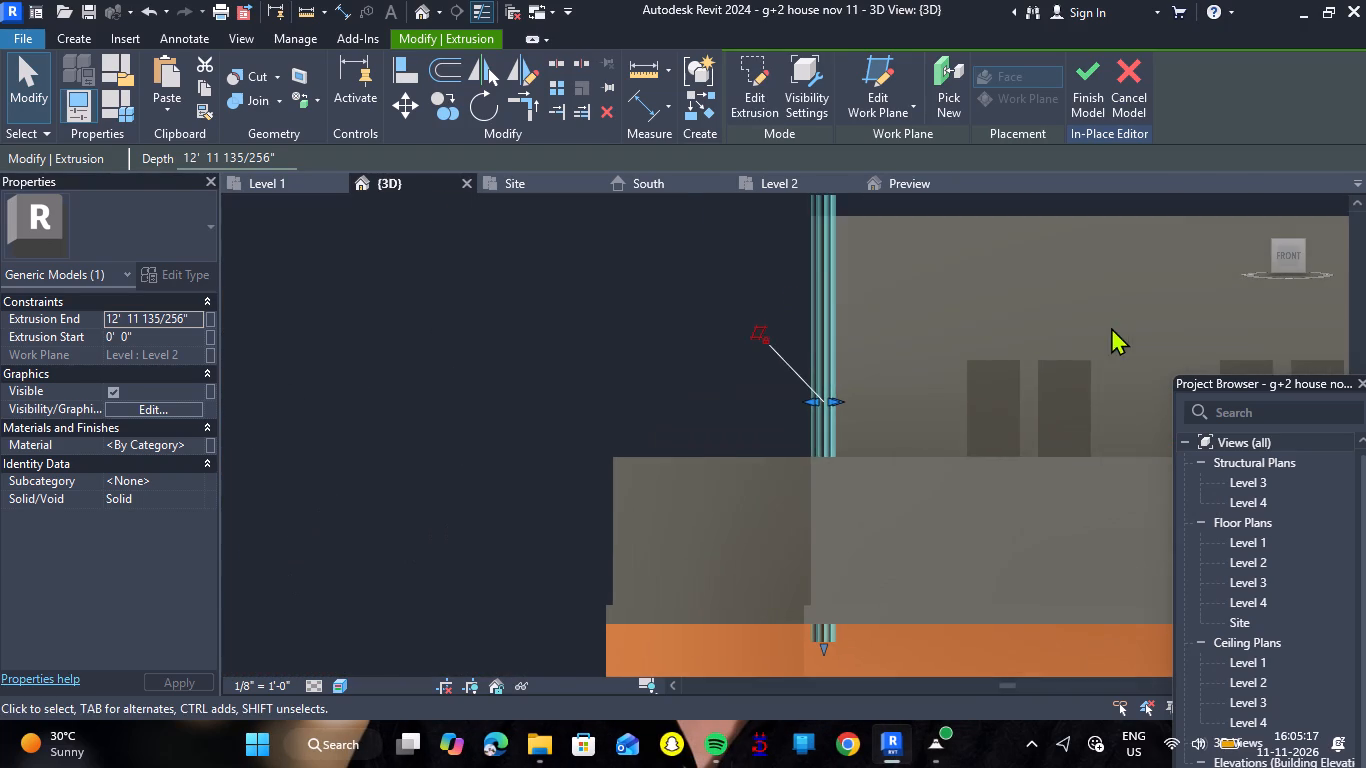
pyautogui.scroll(-7, 833, 569)
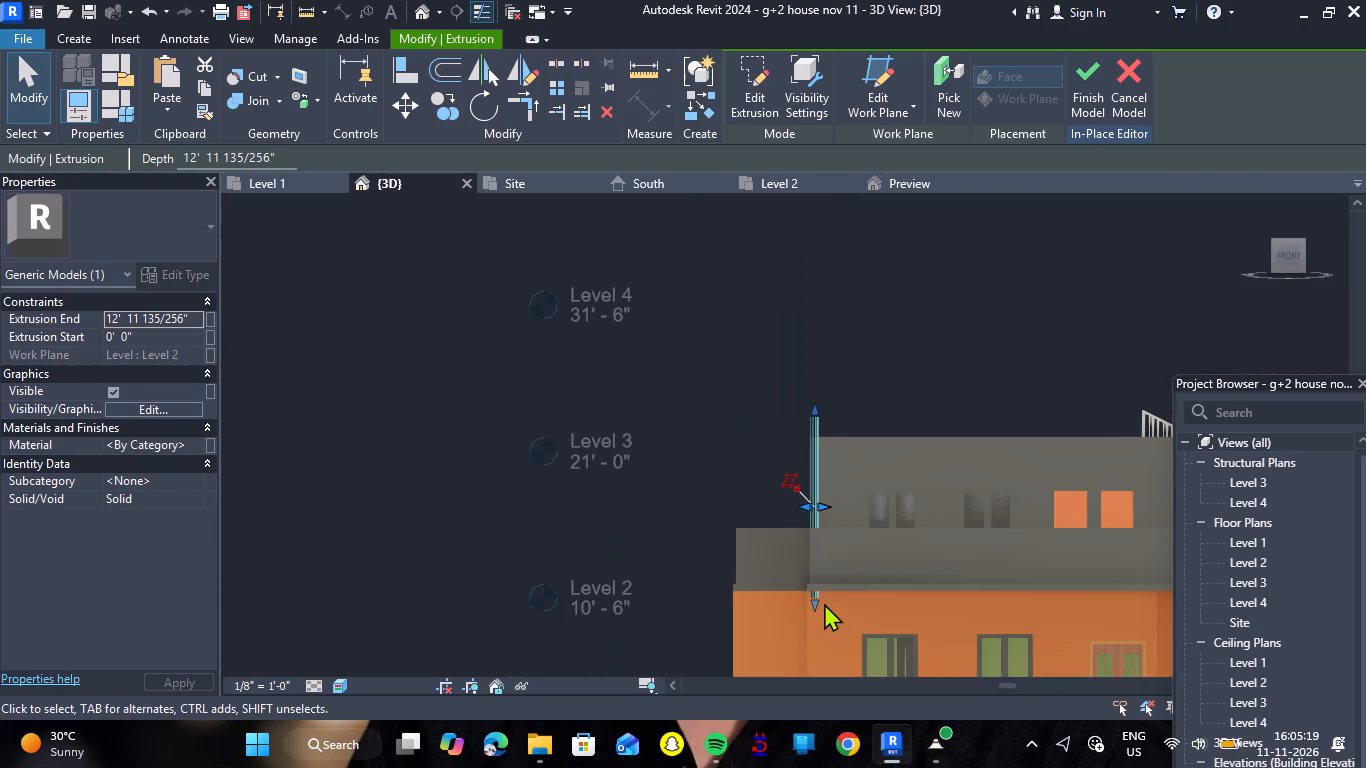
pyautogui.scroll(5, 871, 617)
pyautogui.moveTo(758, 587); pyautogui.dragTo(761, 553)
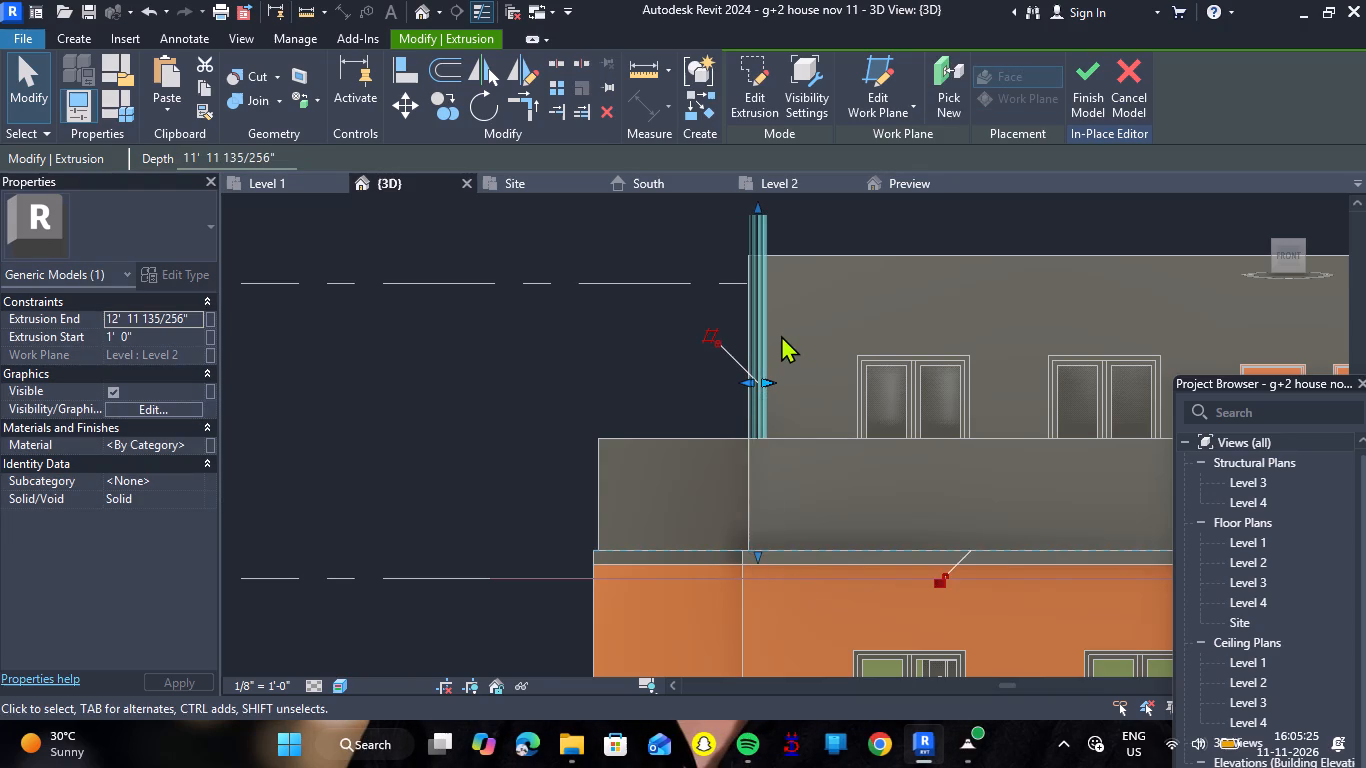
pyautogui.scroll(-5, 768, 335)
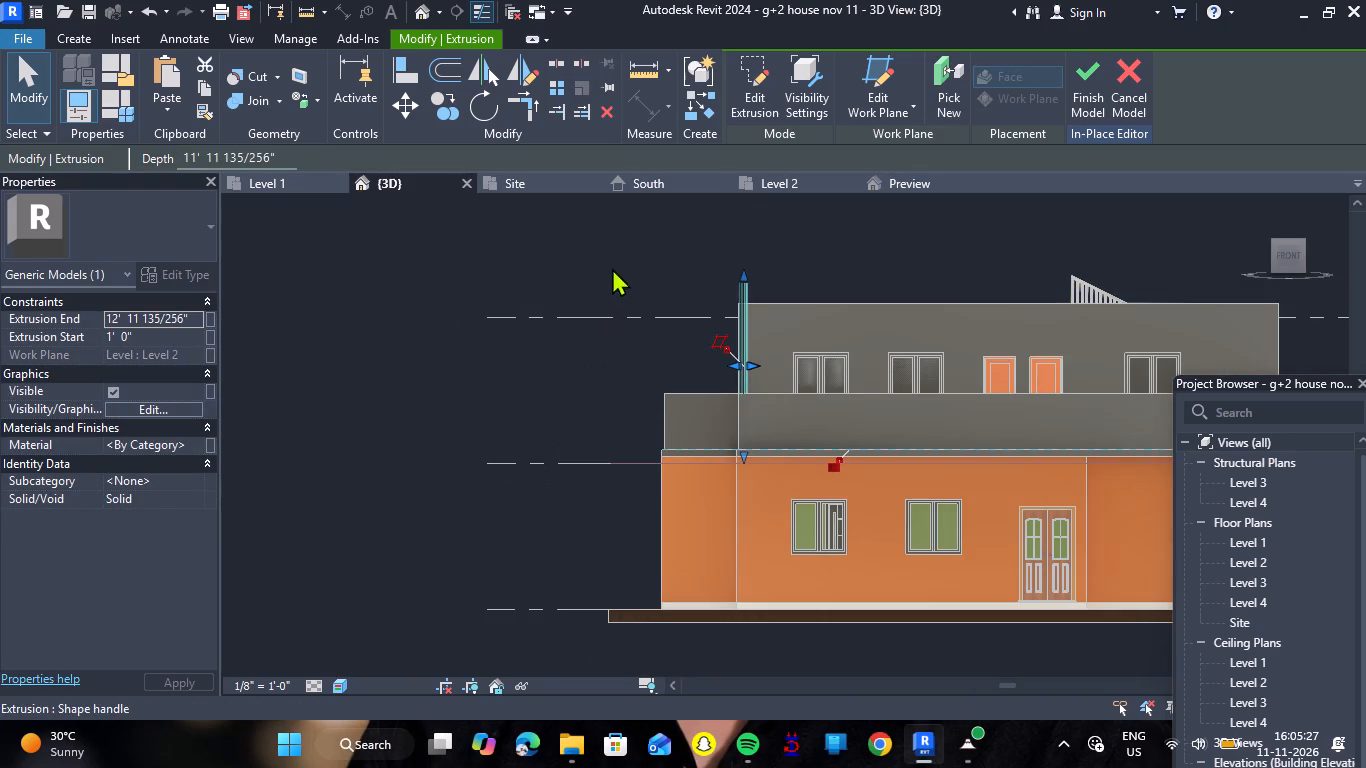
pyautogui.press('Escape')
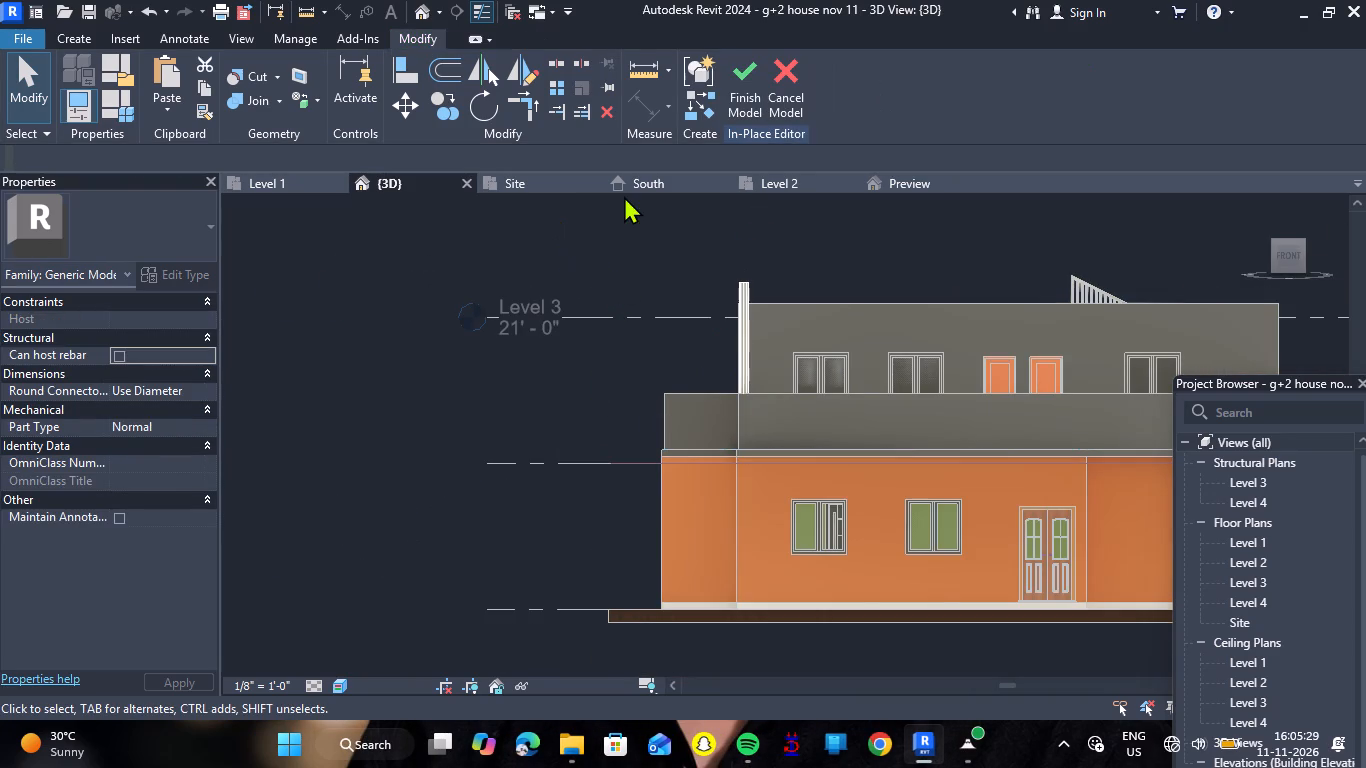
# In the Level 2 plan, copy the fluted column about 38' along the open area's front wall to its right-hand corner, with multiple copies enabled.
pyautogui.click(754, 182)
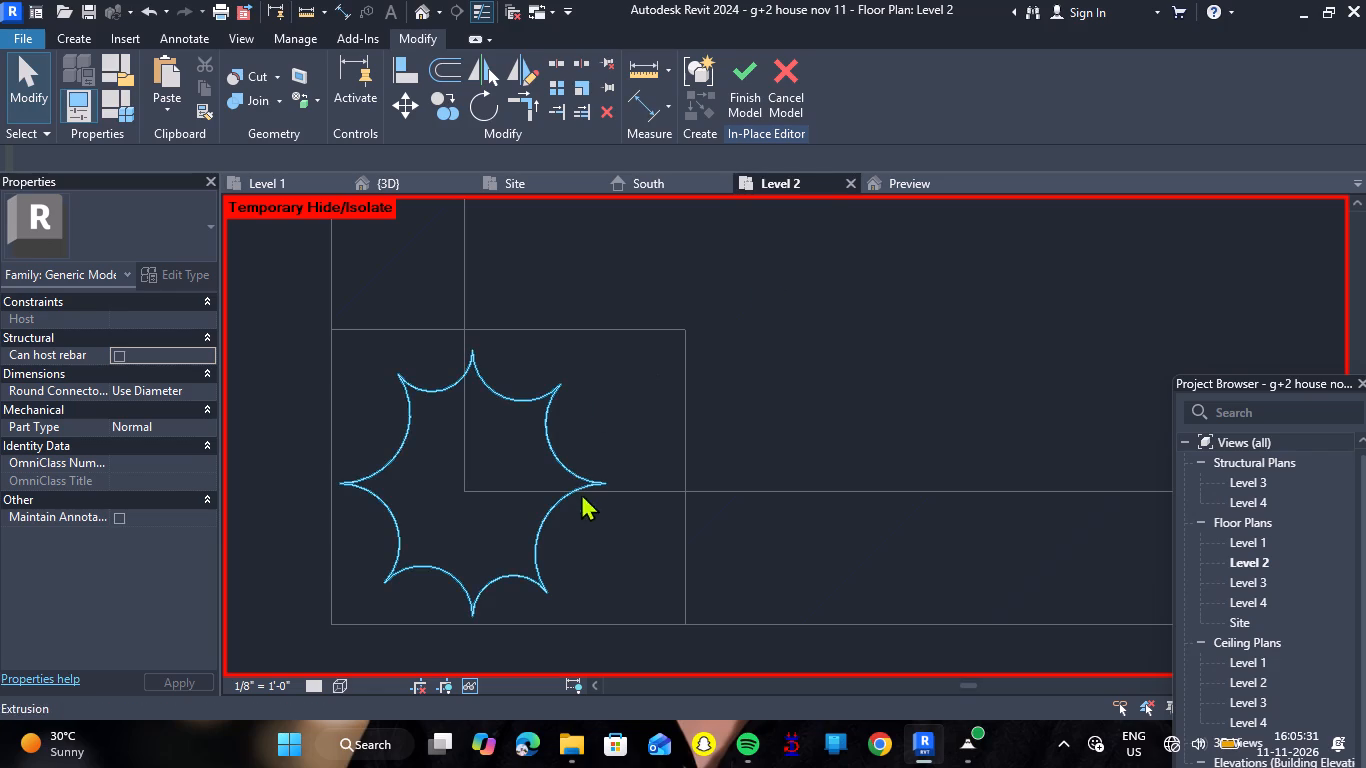
pyautogui.moveTo(586, 581); pyautogui.dragTo(403, 388)
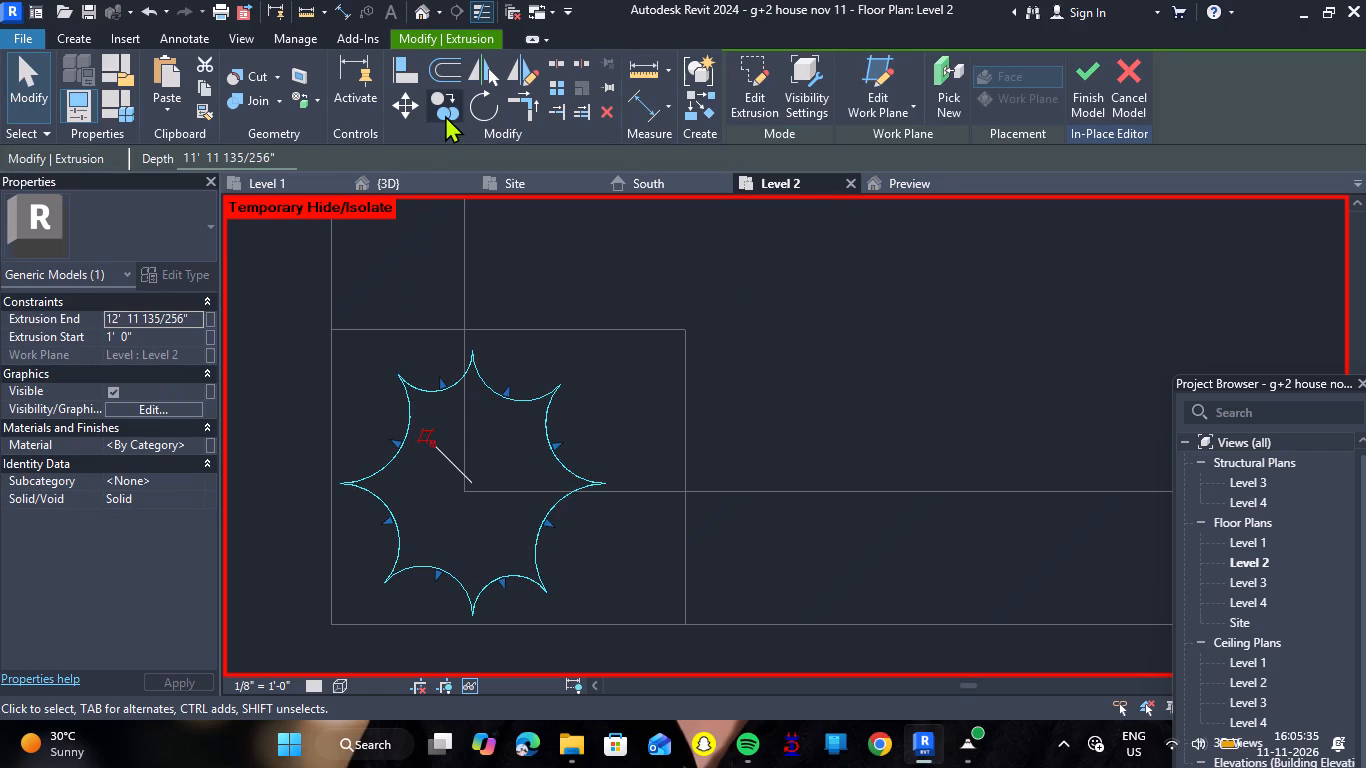
pyautogui.click(445, 115)
pyautogui.click(464, 486)
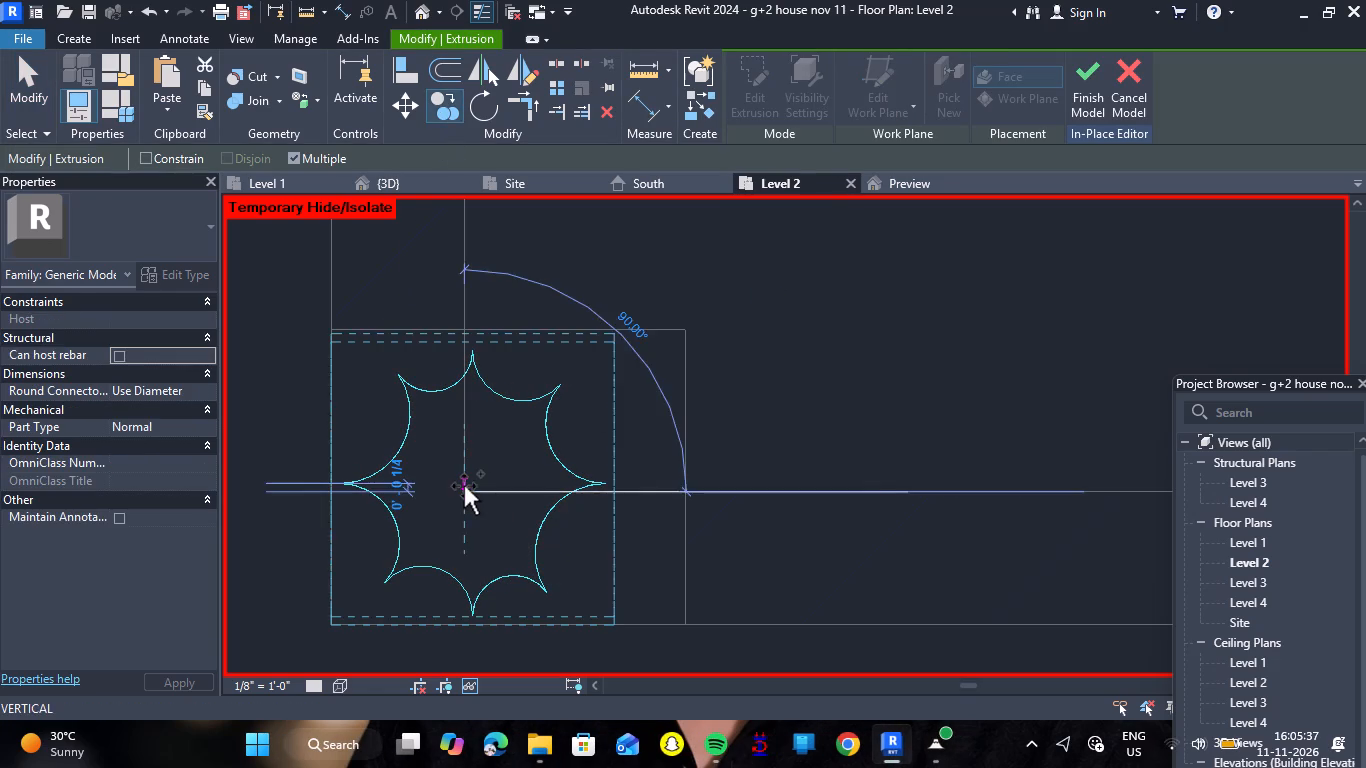
pyautogui.scroll(-15, 464, 486)
pyautogui.scroll(-12, 464, 486)
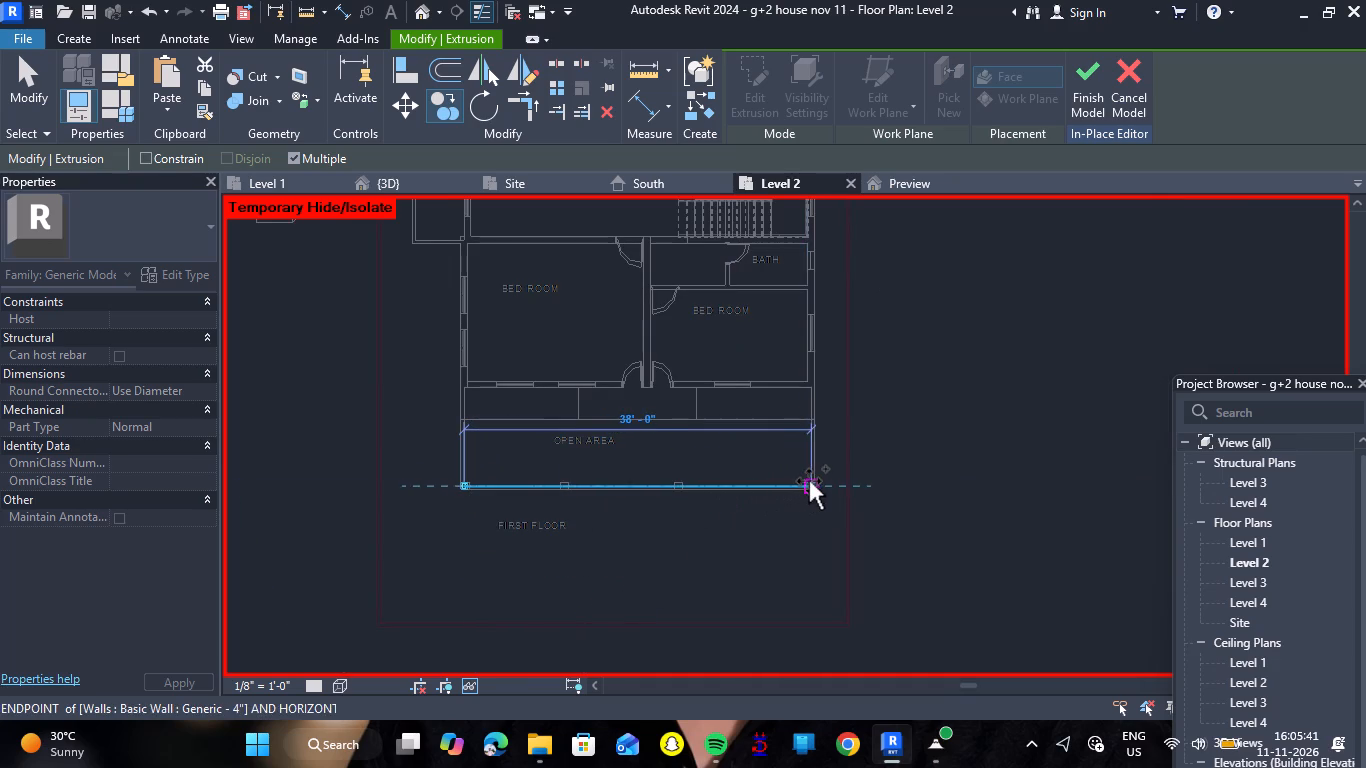
pyautogui.scroll(17, 809, 481)
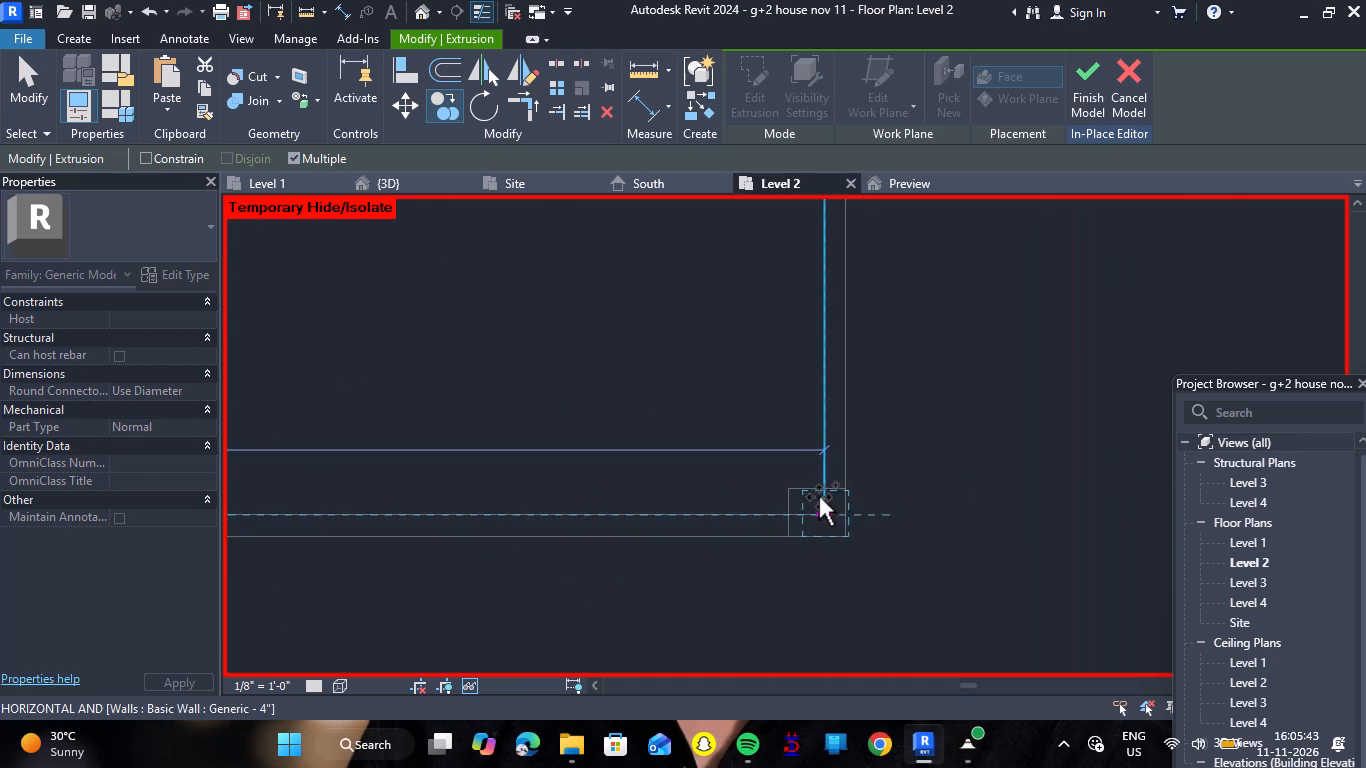
pyautogui.scroll(4, 819, 497)
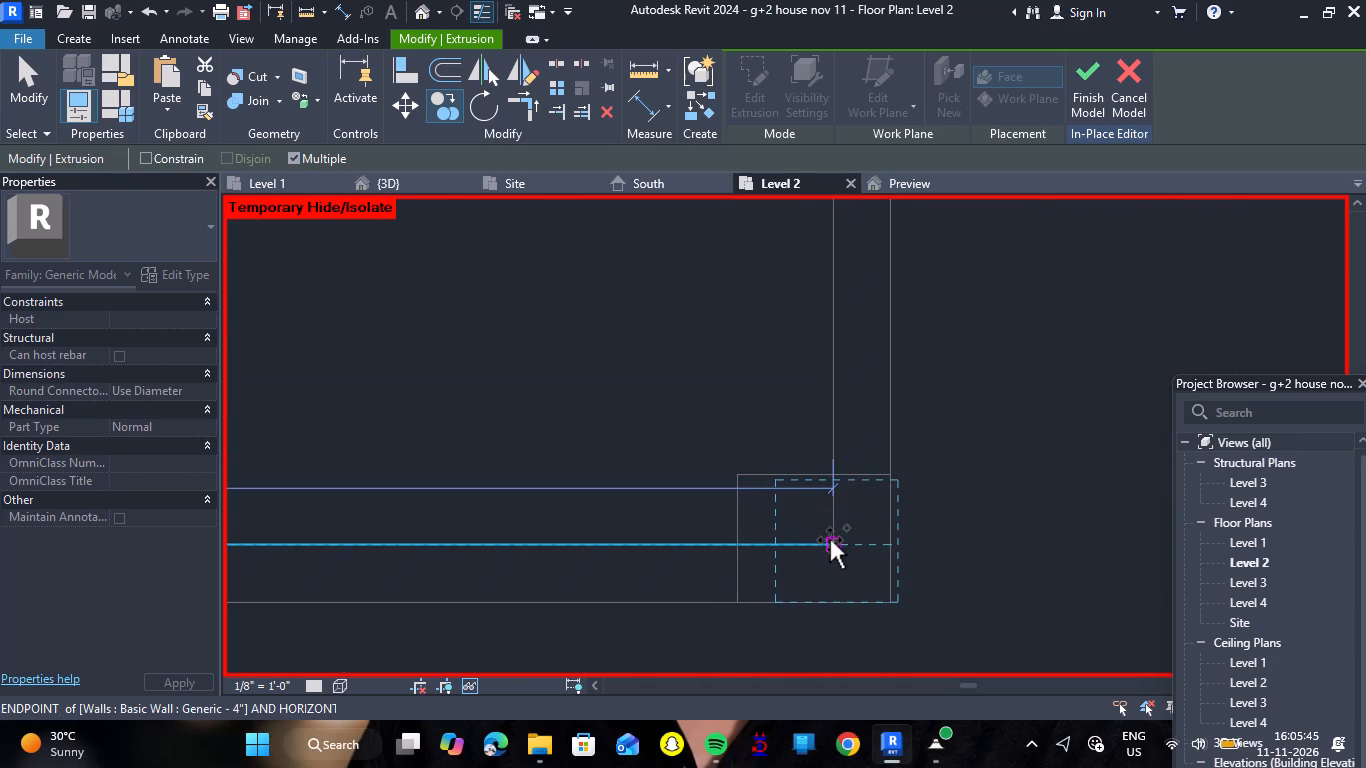
pyautogui.click(816, 540)
# Place a copy of the fluted column at the next column box, about 14' along the front wall from the right-hand corner.
pyautogui.scroll(-4, 722, 526)
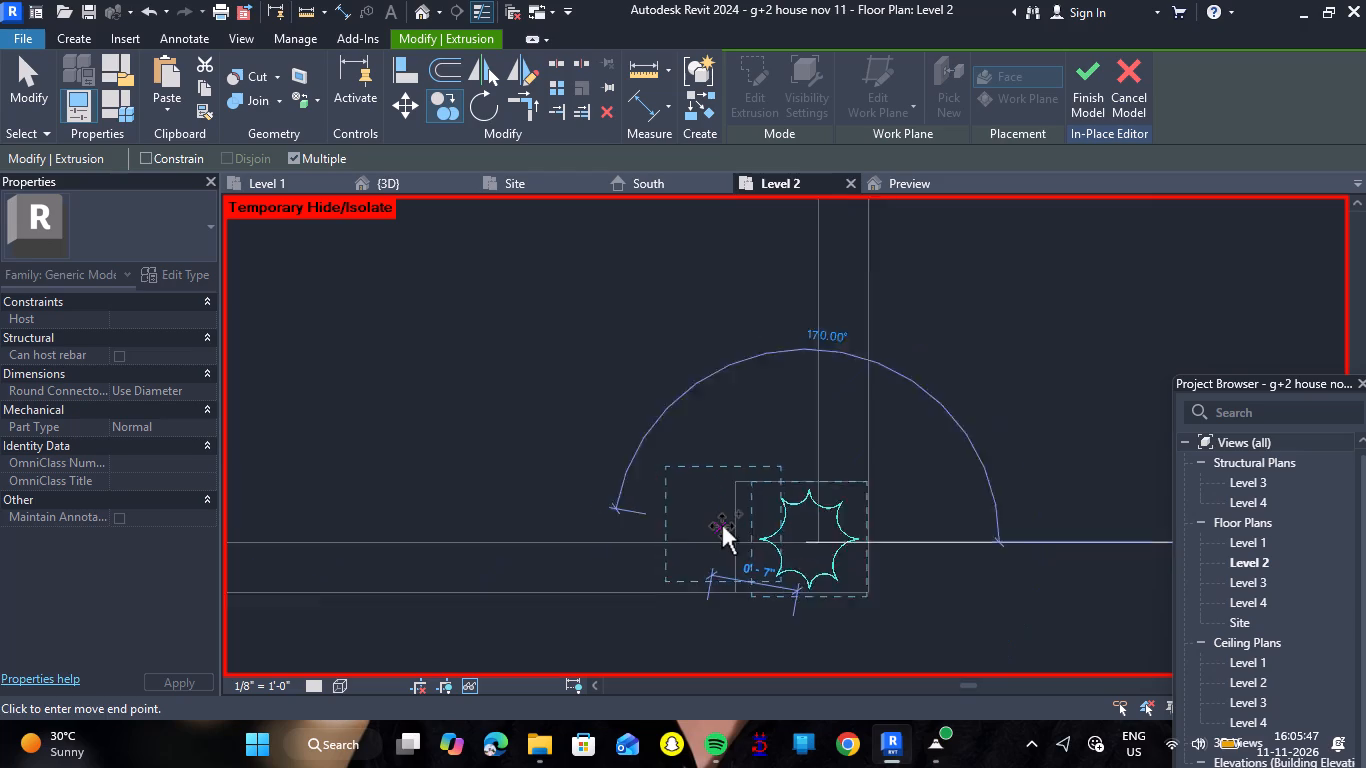
pyautogui.scroll(-14, 722, 526)
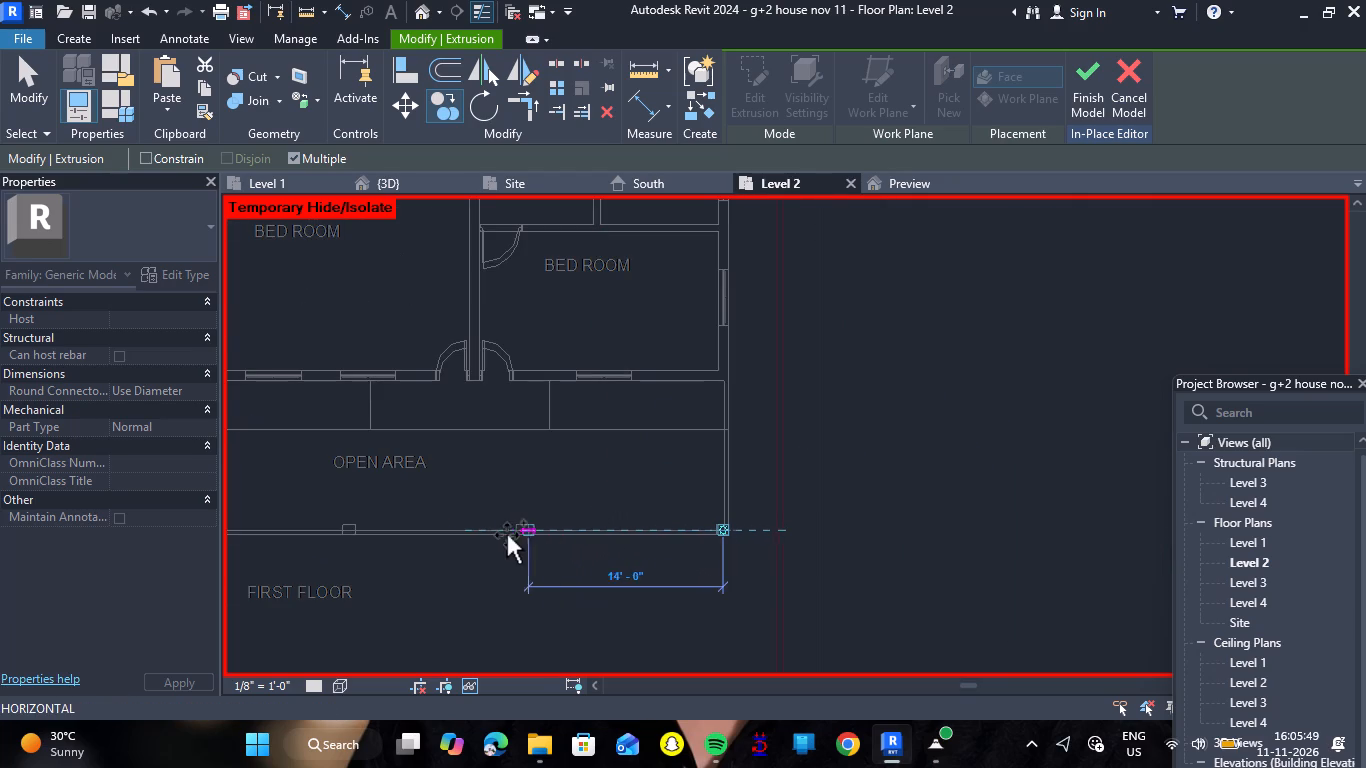
pyautogui.scroll(14, 507, 535)
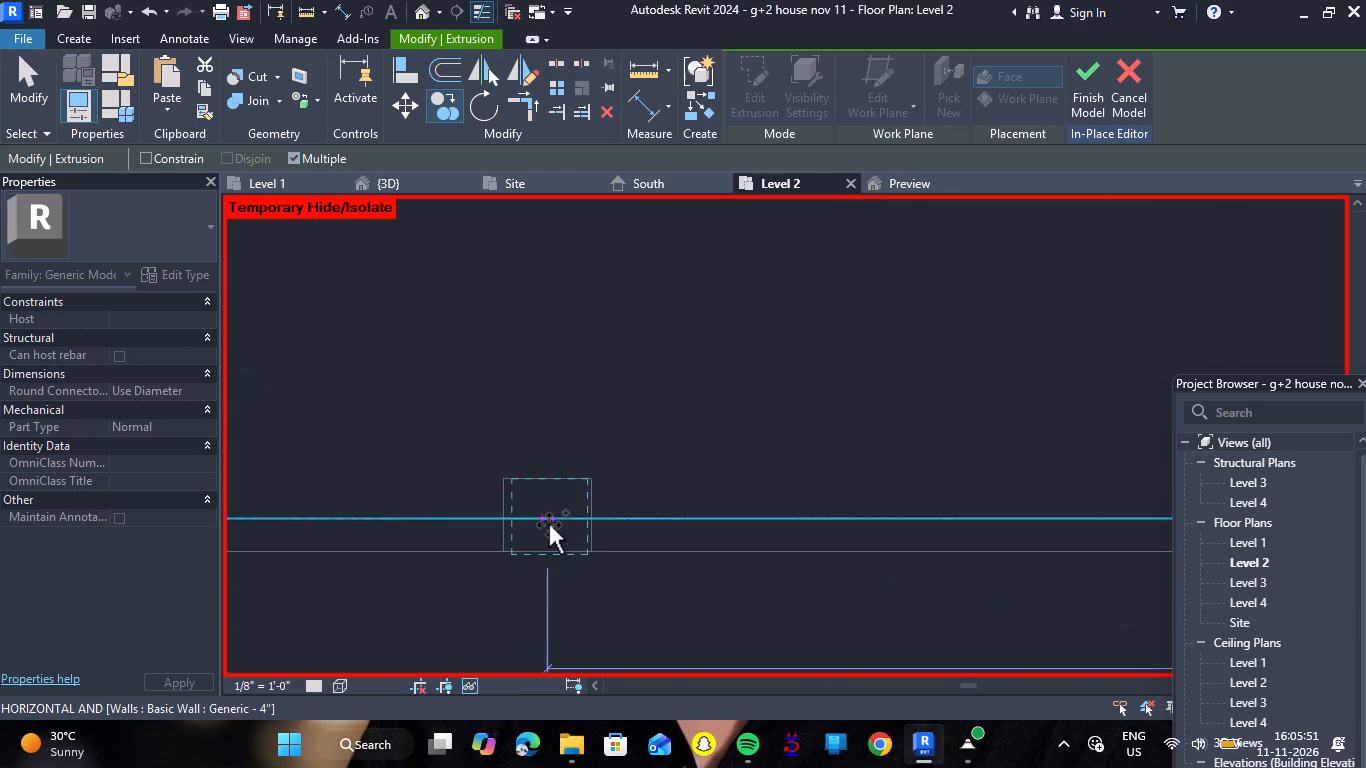
pyautogui.scroll(4, 549, 525)
pyautogui.click(549, 516)
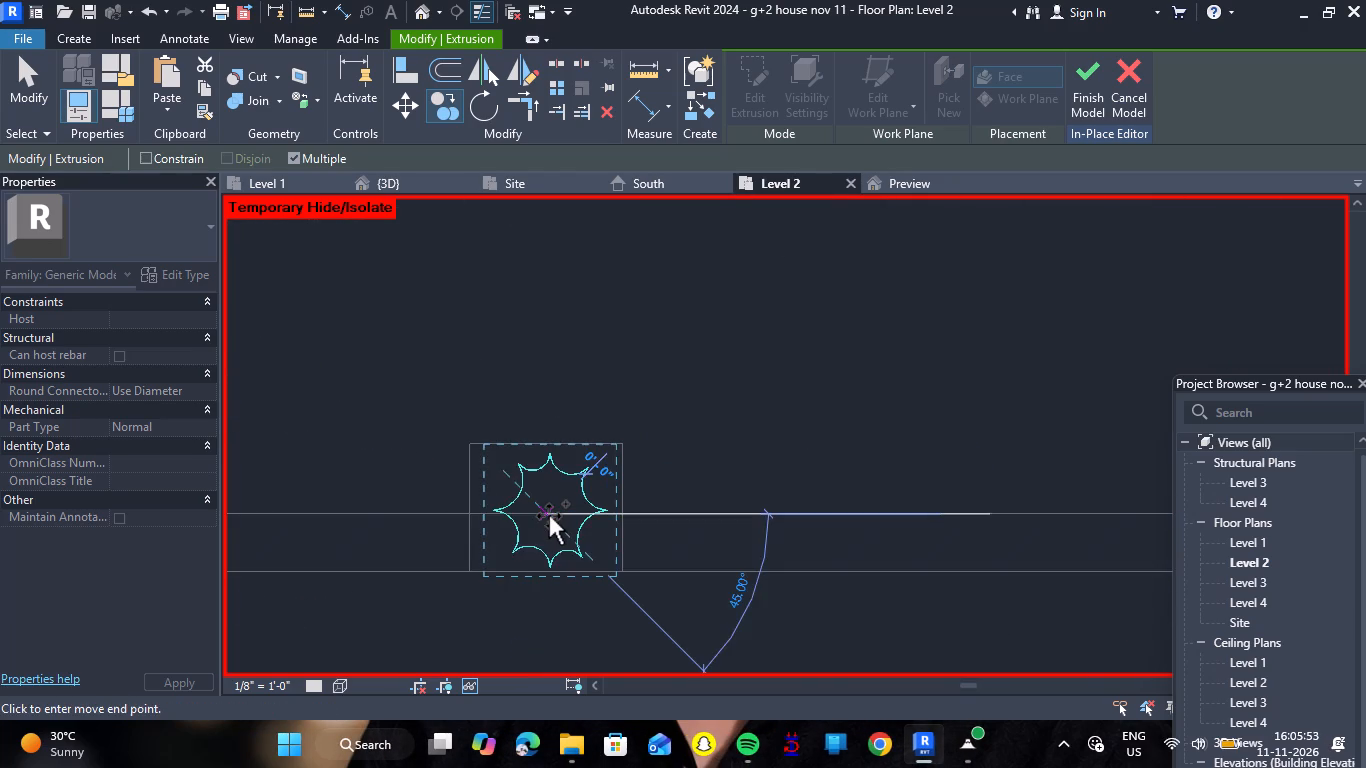
# Place another fluted column copy at the remaining empty column box on the open area's front wall and end the copying.
pyautogui.scroll(-11, 549, 516)
pyautogui.scroll(-5, 429, 518)
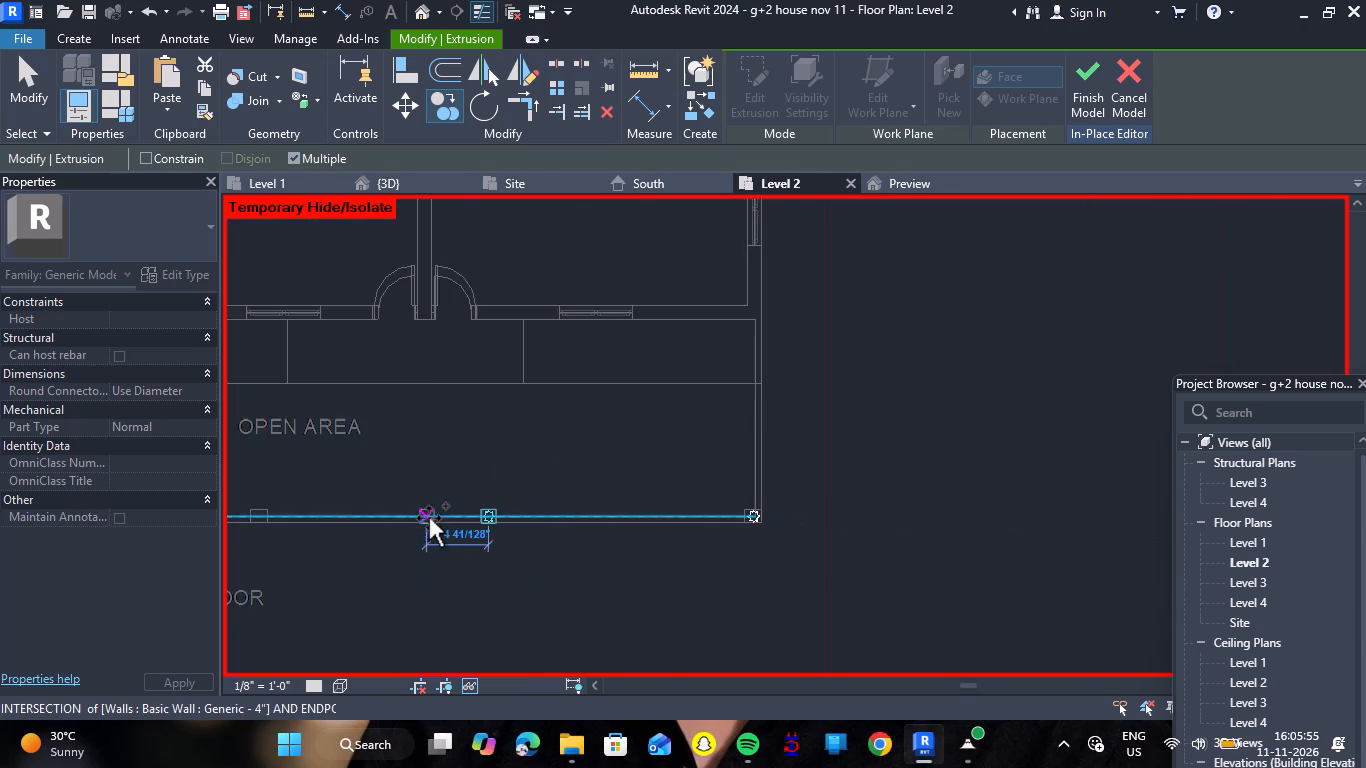
pyautogui.scroll(-4, 429, 518)
pyautogui.scroll(15, 324, 517)
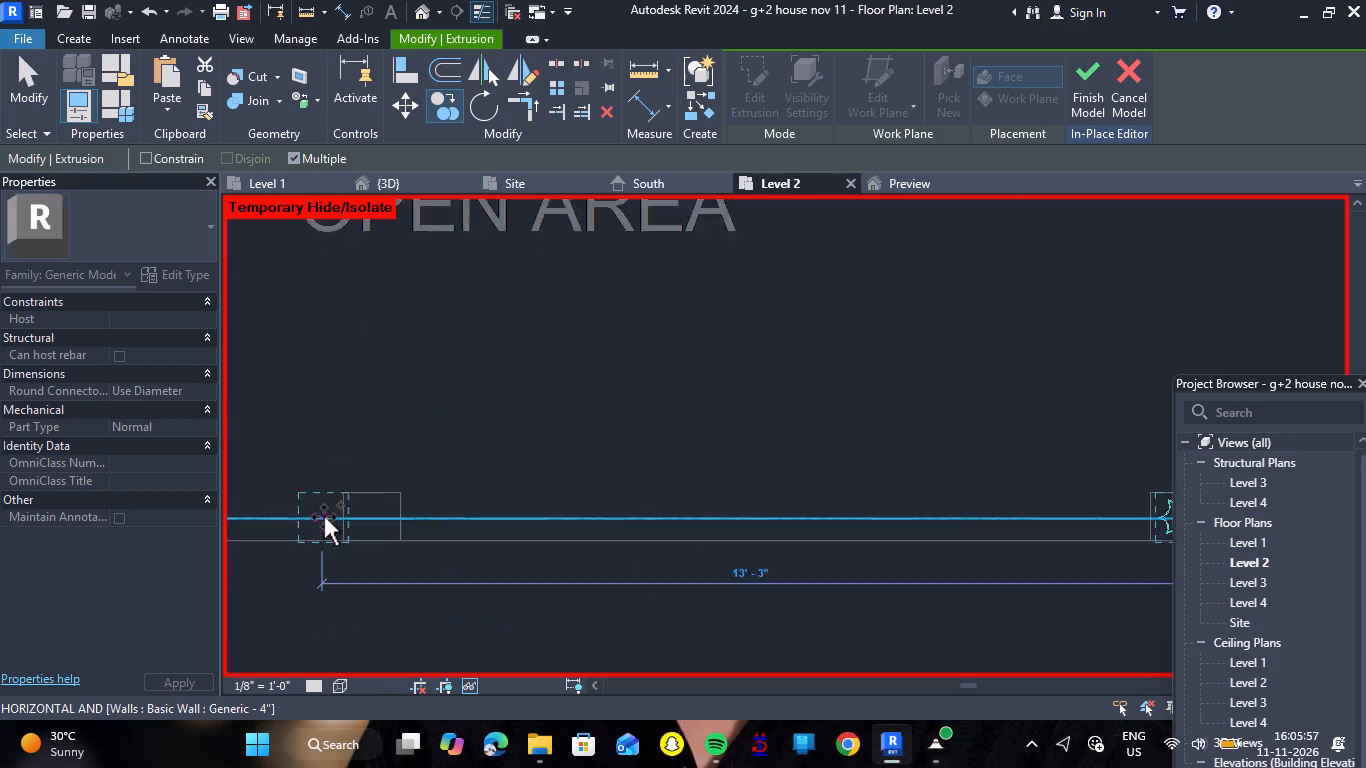
pyautogui.scroll(6, 324, 517)
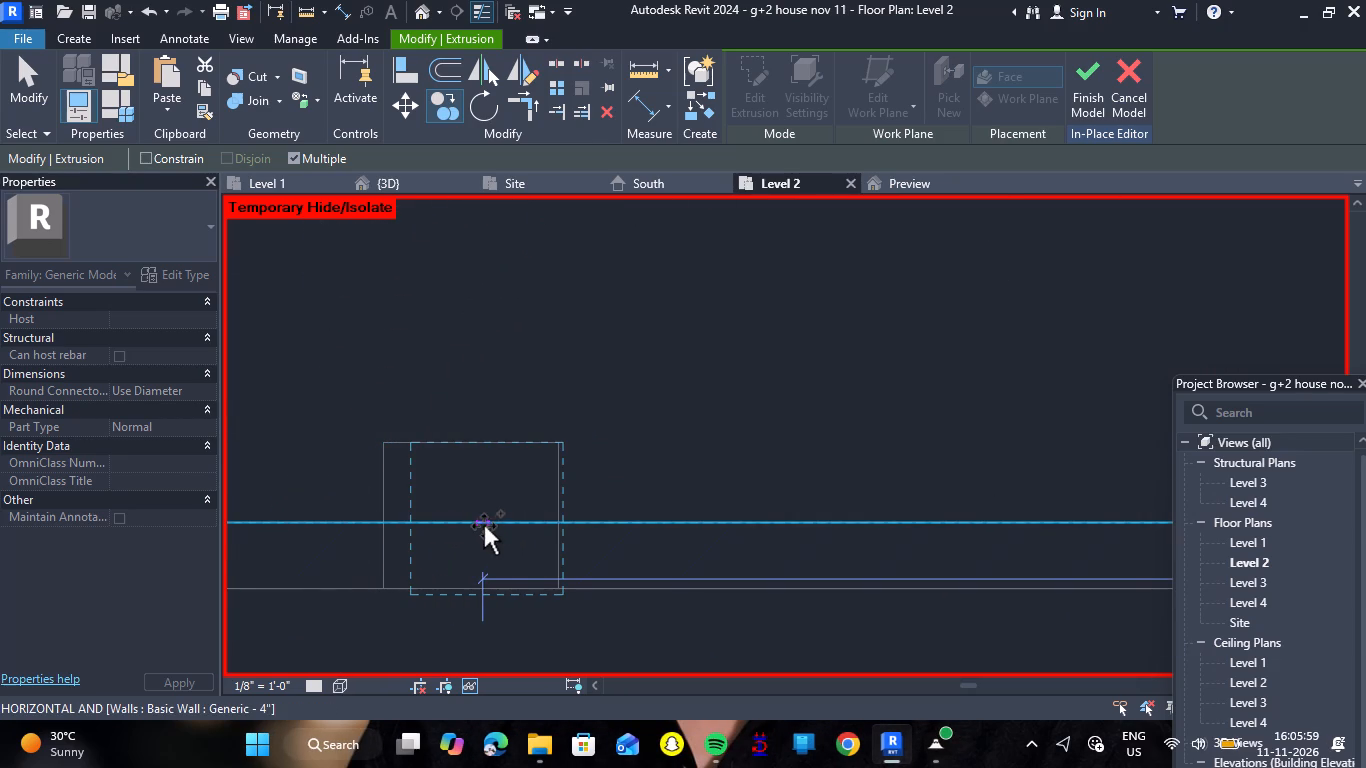
pyautogui.click(467, 524)
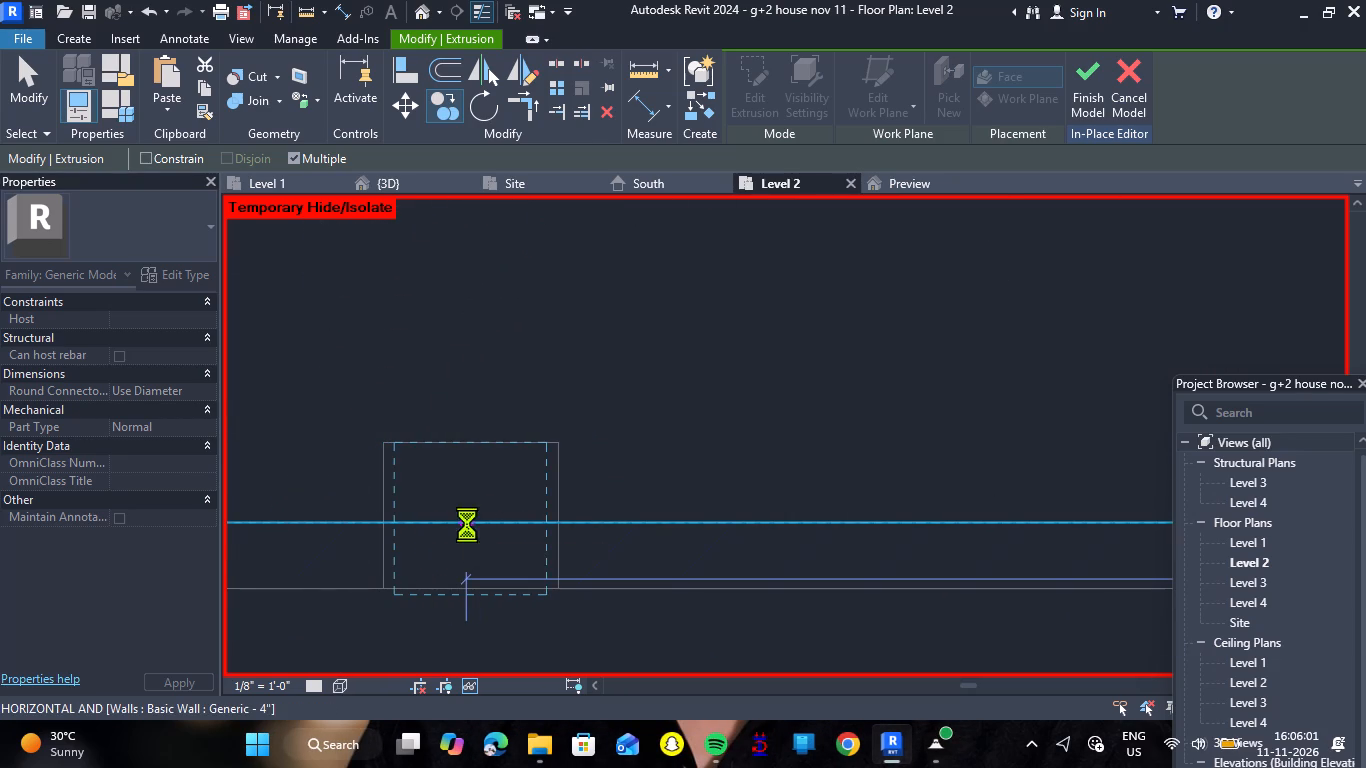
pyautogui.press('Escape')
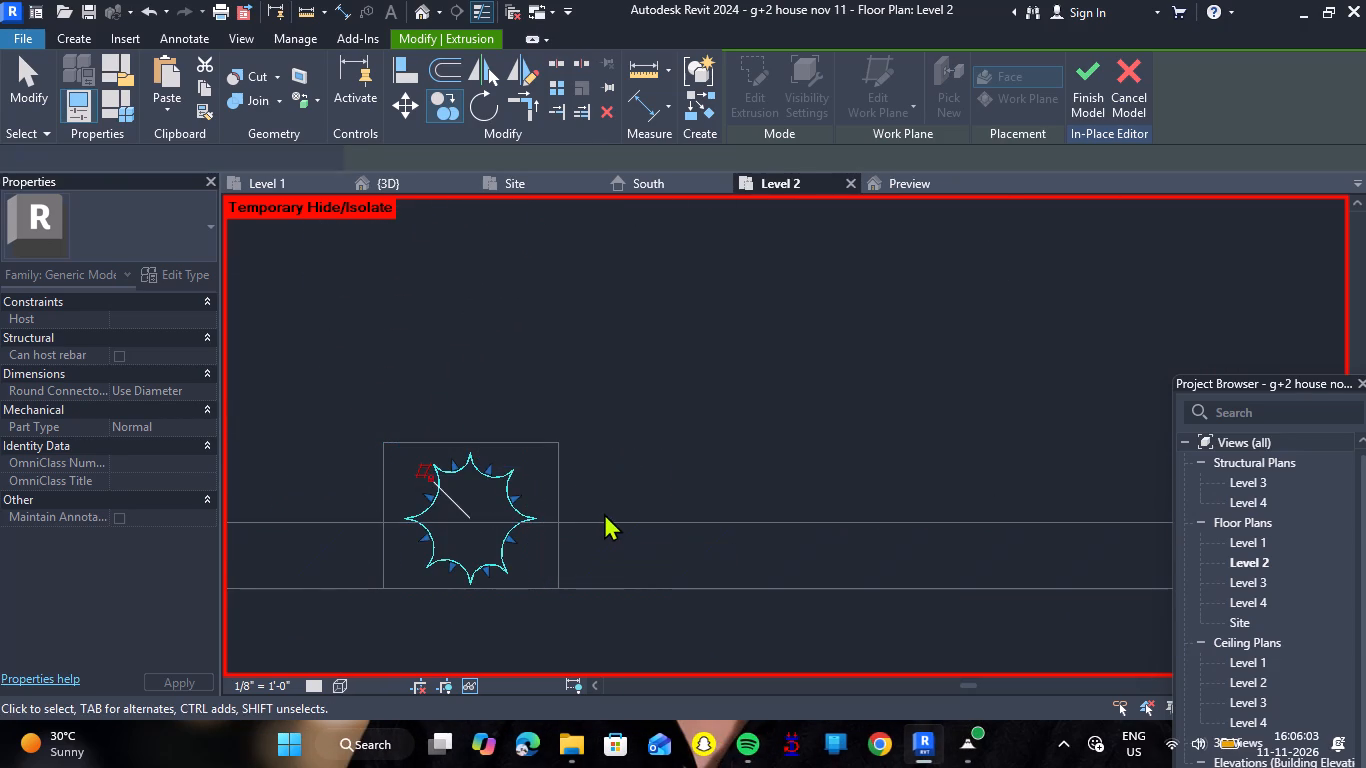
# Switch to the 3D view and finish the in-place model of the fluted columns.
pyautogui.scroll(-6, 604, 512)
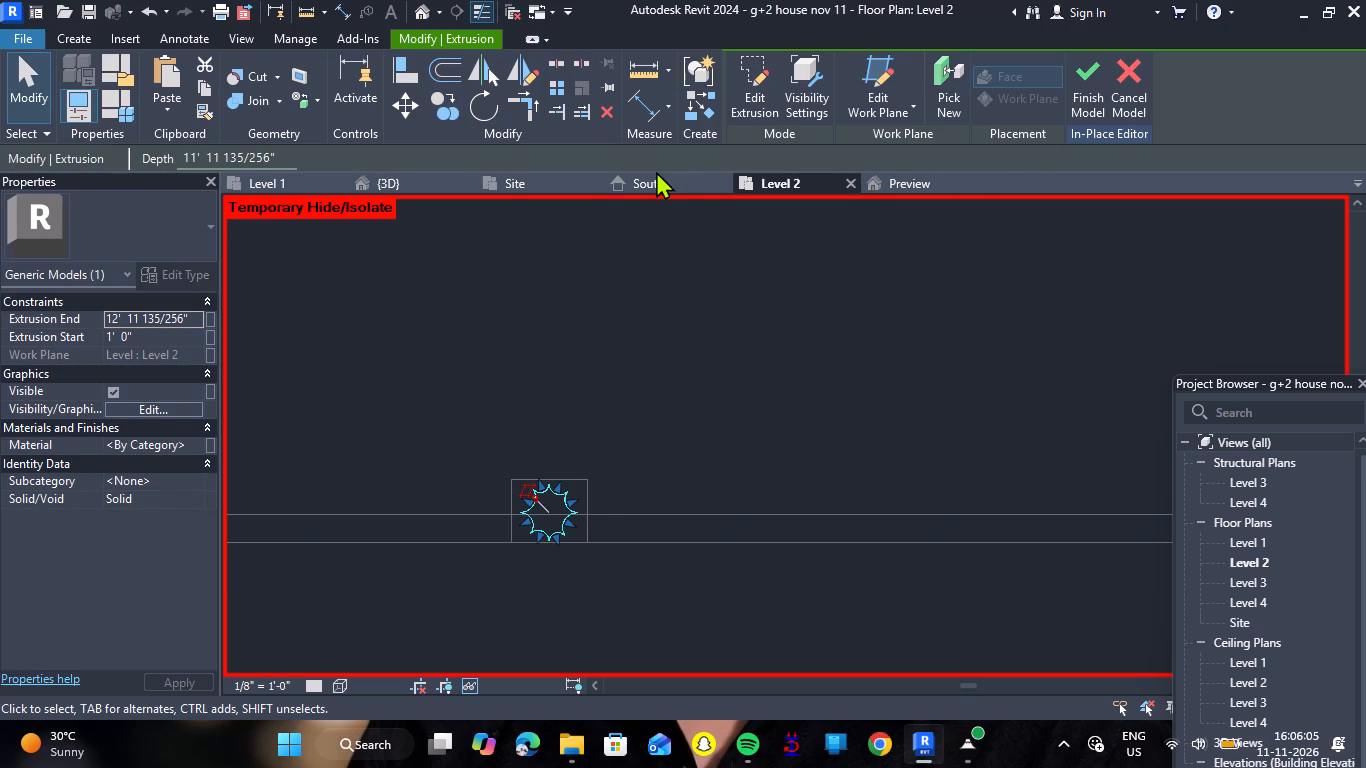
pyautogui.click(439, 185)
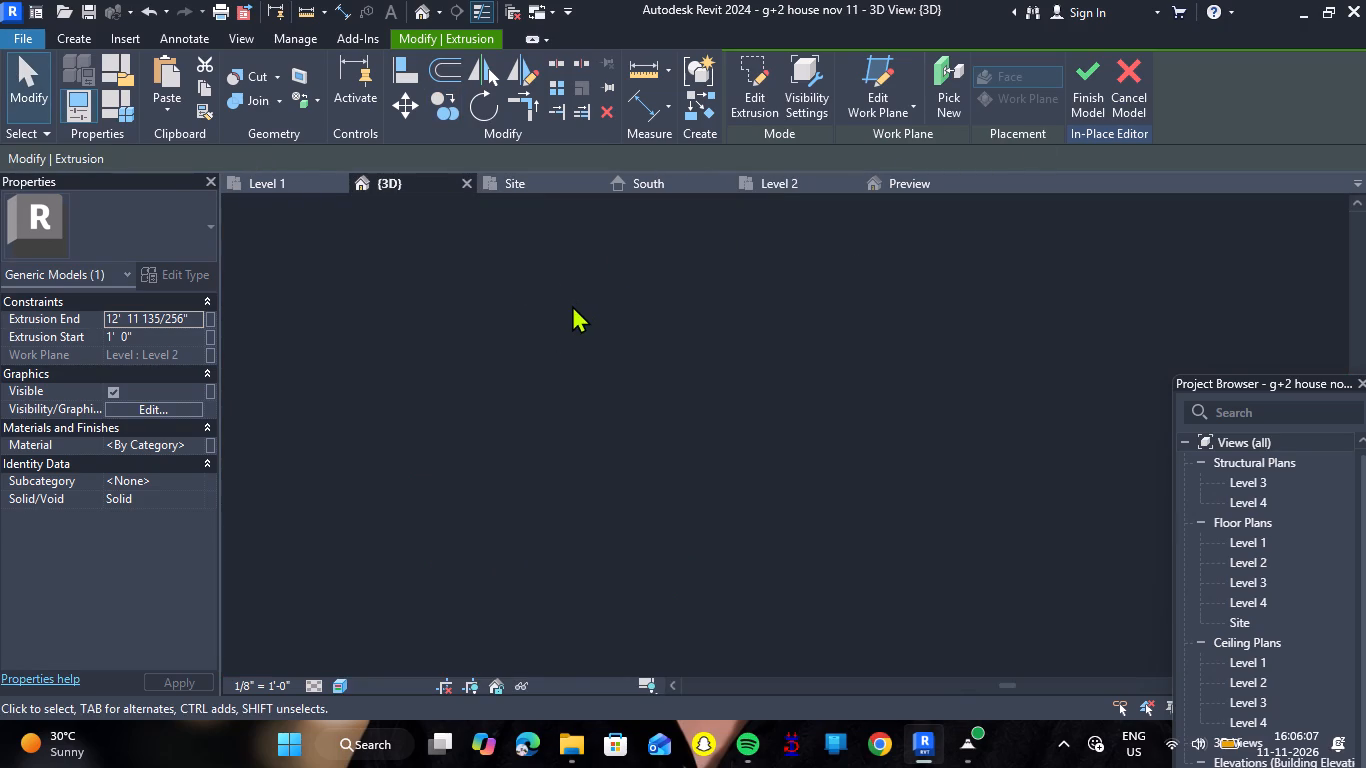
pyautogui.scroll(-3, 571, 355)
pyautogui.click(751, 580)
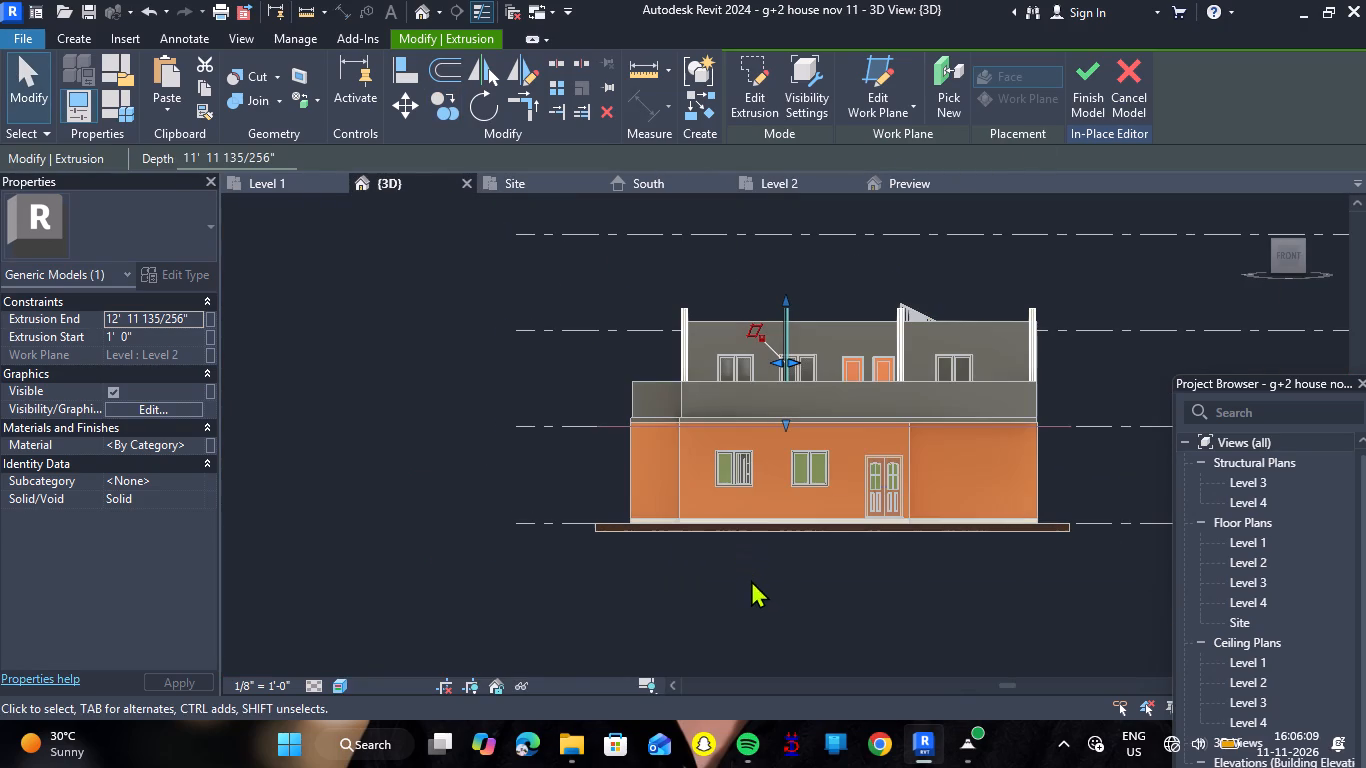
pyautogui.scroll(6, 913, 301)
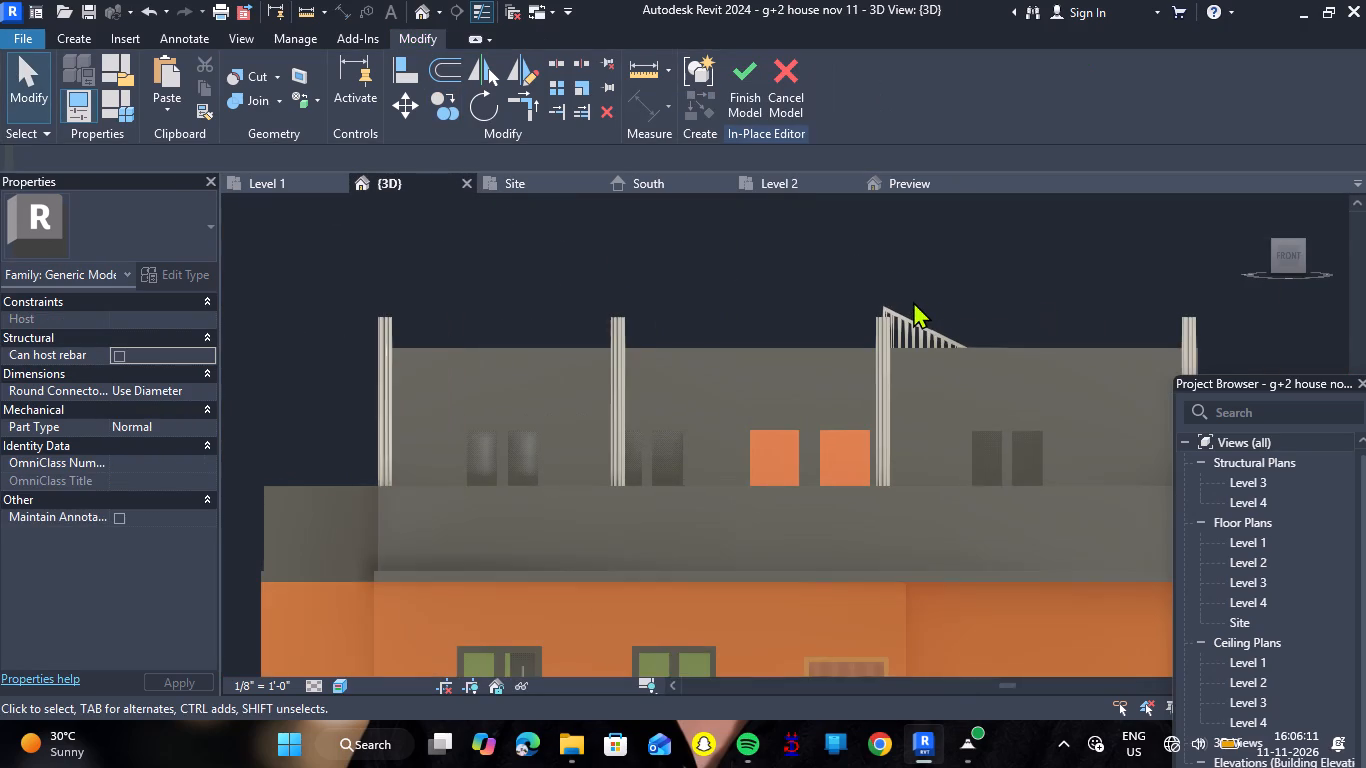
pyautogui.scroll(-3, 913, 301)
pyautogui.click(746, 79)
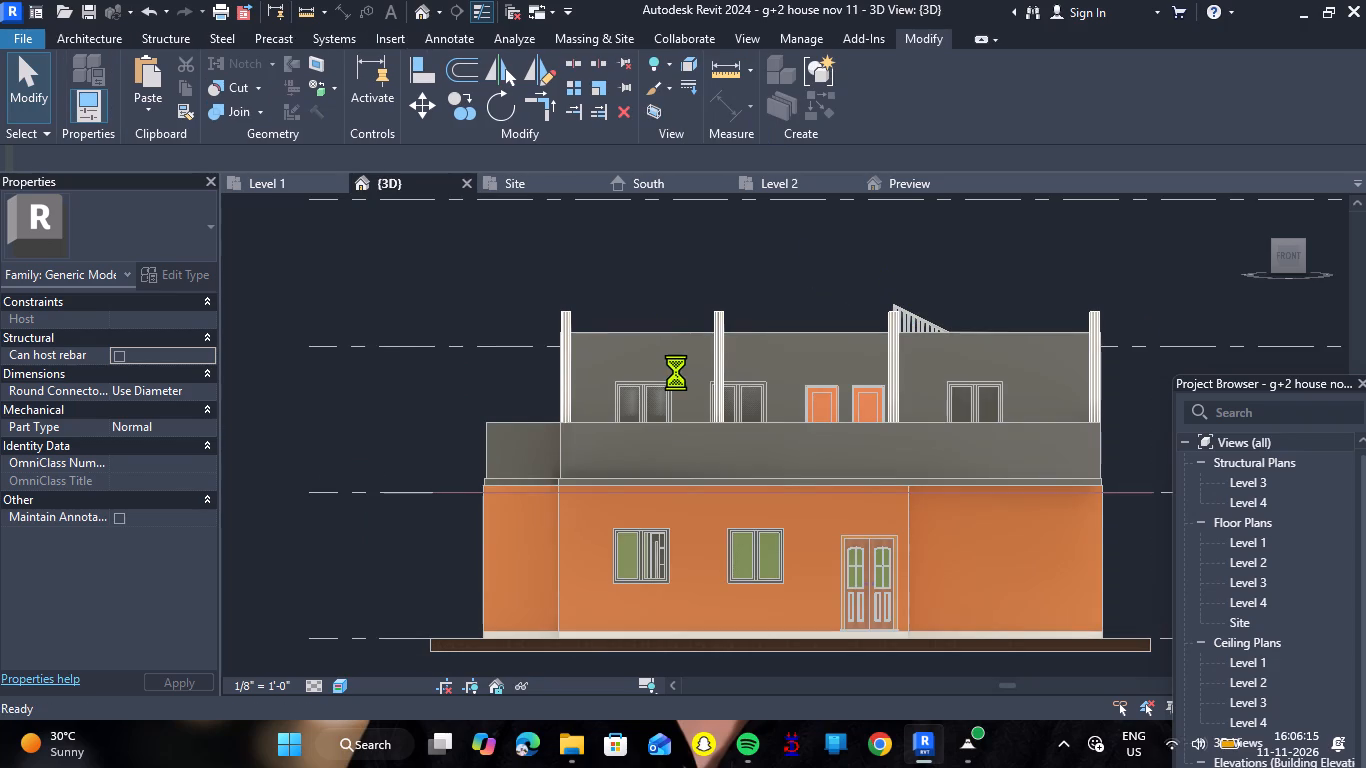
# Examine the row of fluted columns and the open area's parapet in 3D from the front, side and above.
pyautogui.scroll(-1, 663, 376)
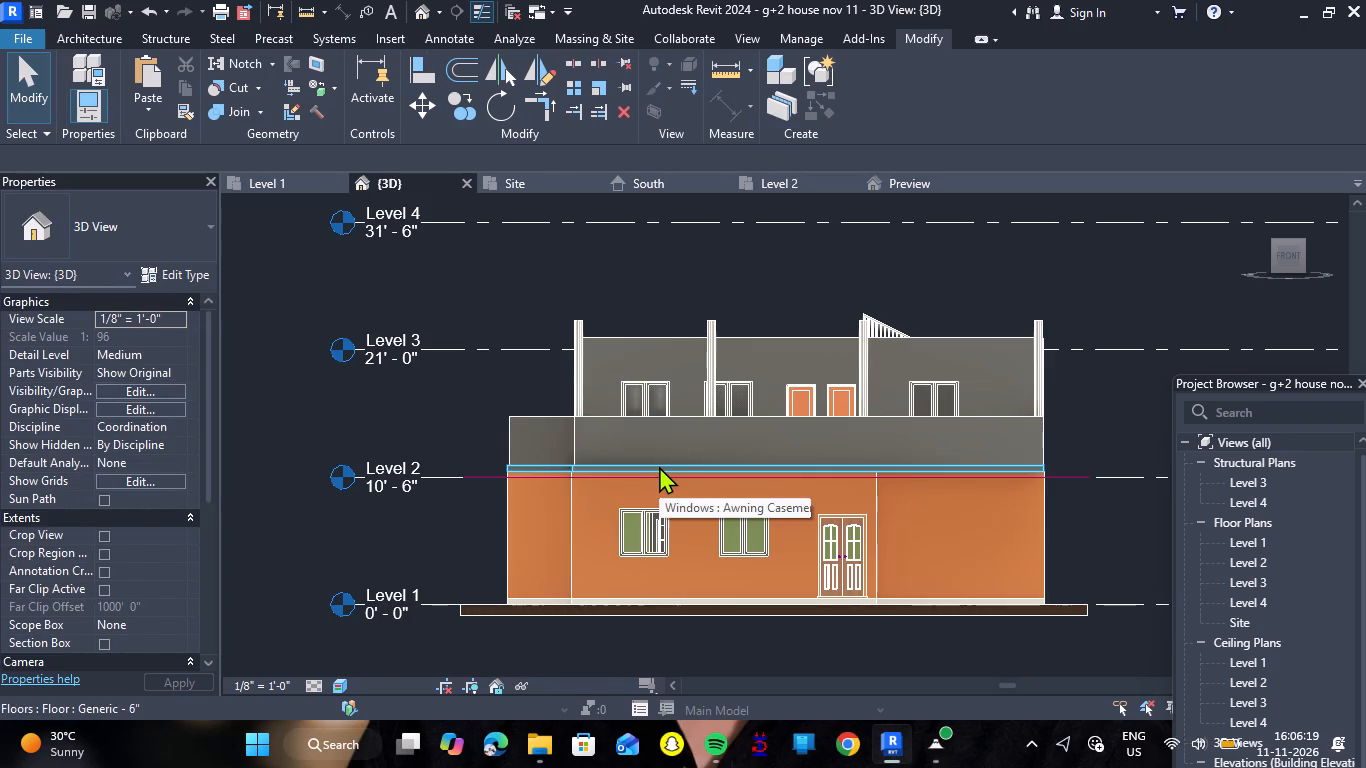
pyautogui.keyDown('shift'); pyautogui.moveTo(659, 466); pyautogui.dragTo(786, 555, button='right'); pyautogui.keyUp('shift')
pyautogui.keyDown('shift'); pyautogui.scroll(-1, 659, 466); pyautogui.keyUp('shift')
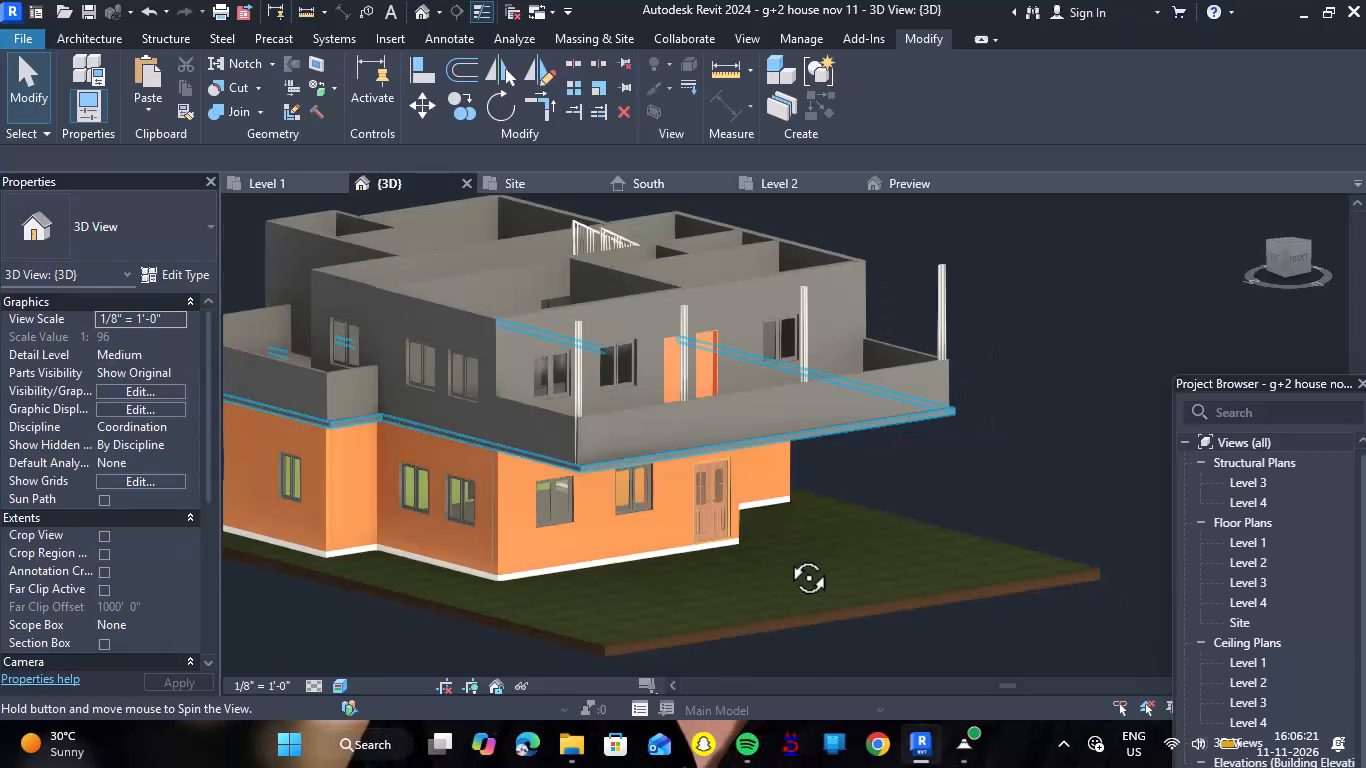
pyautogui.keyDown('shift'); pyautogui.moveTo(786, 555); pyautogui.dragTo(911, 574, button='right'); pyautogui.keyUp('shift')
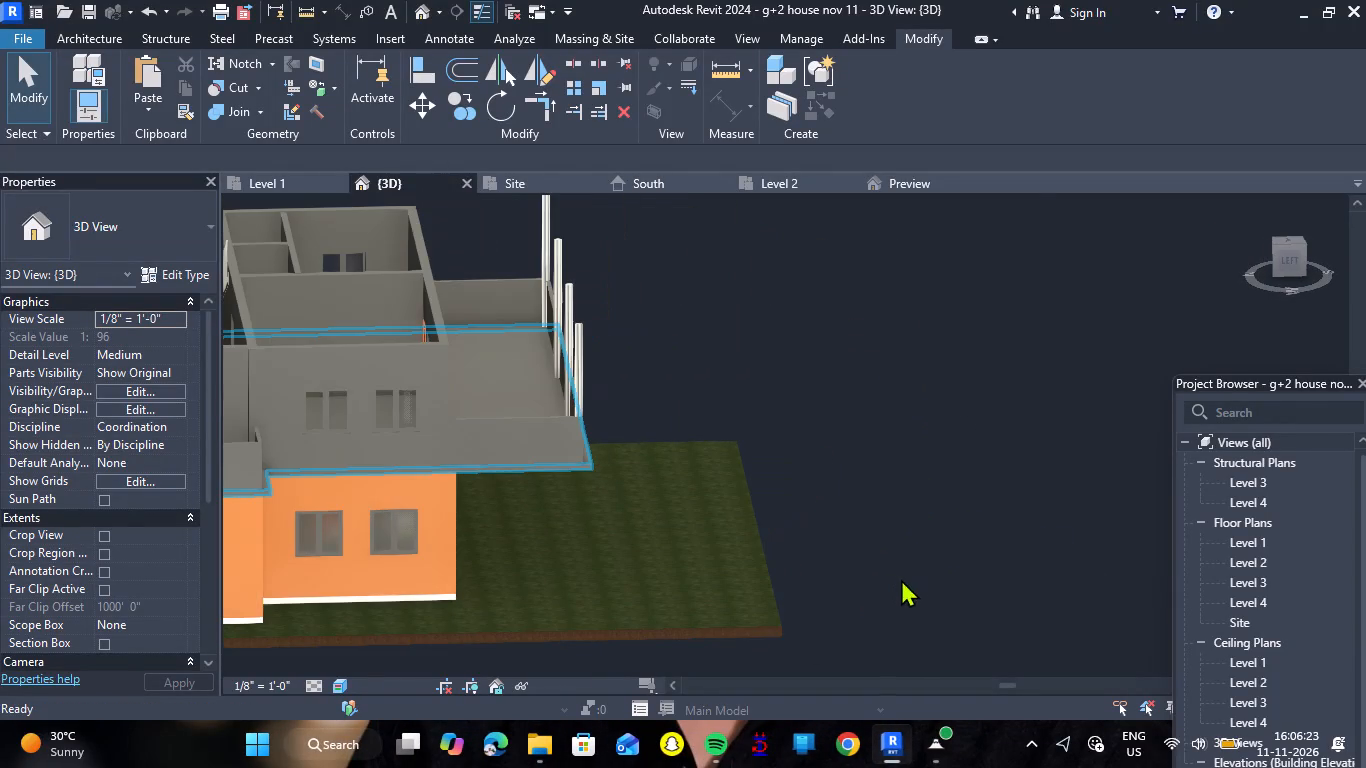
pyautogui.scroll(8, 597, 453)
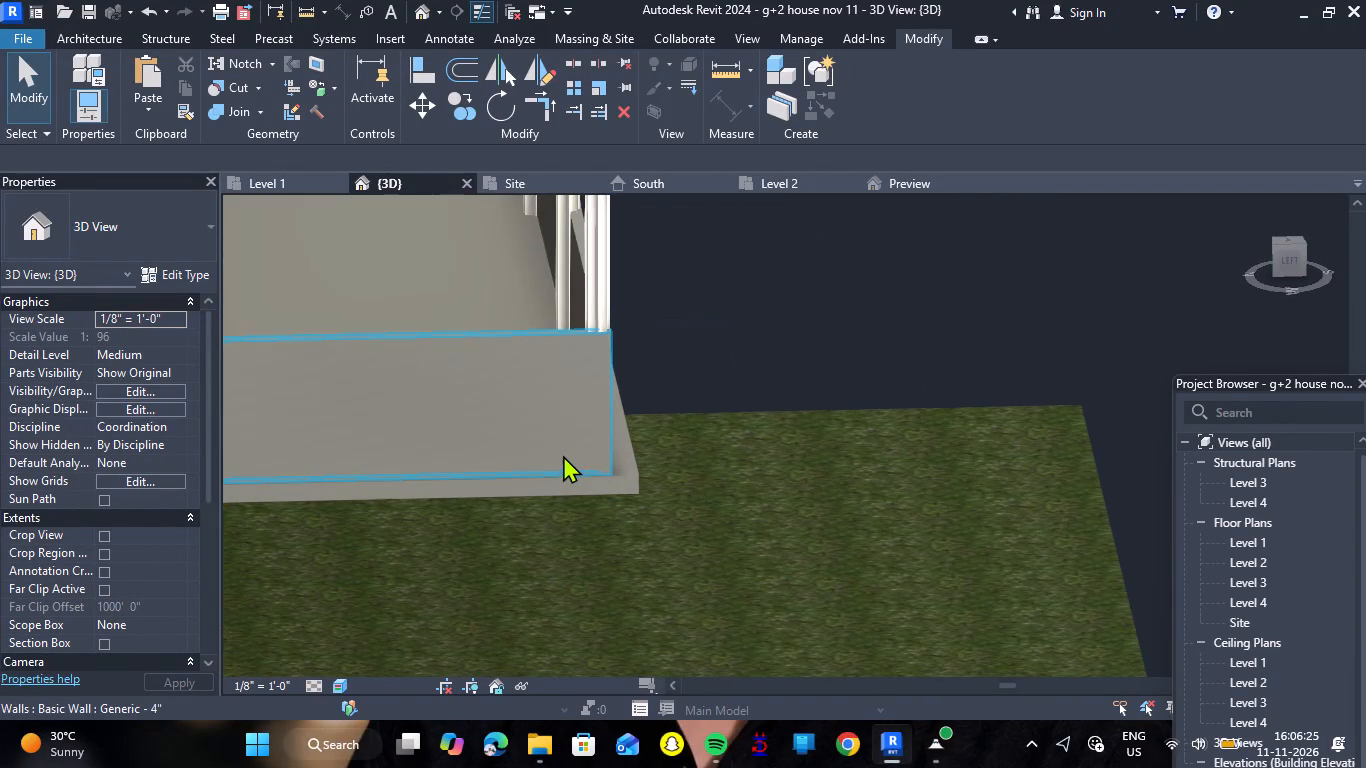
pyautogui.scroll(-8, 563, 455)
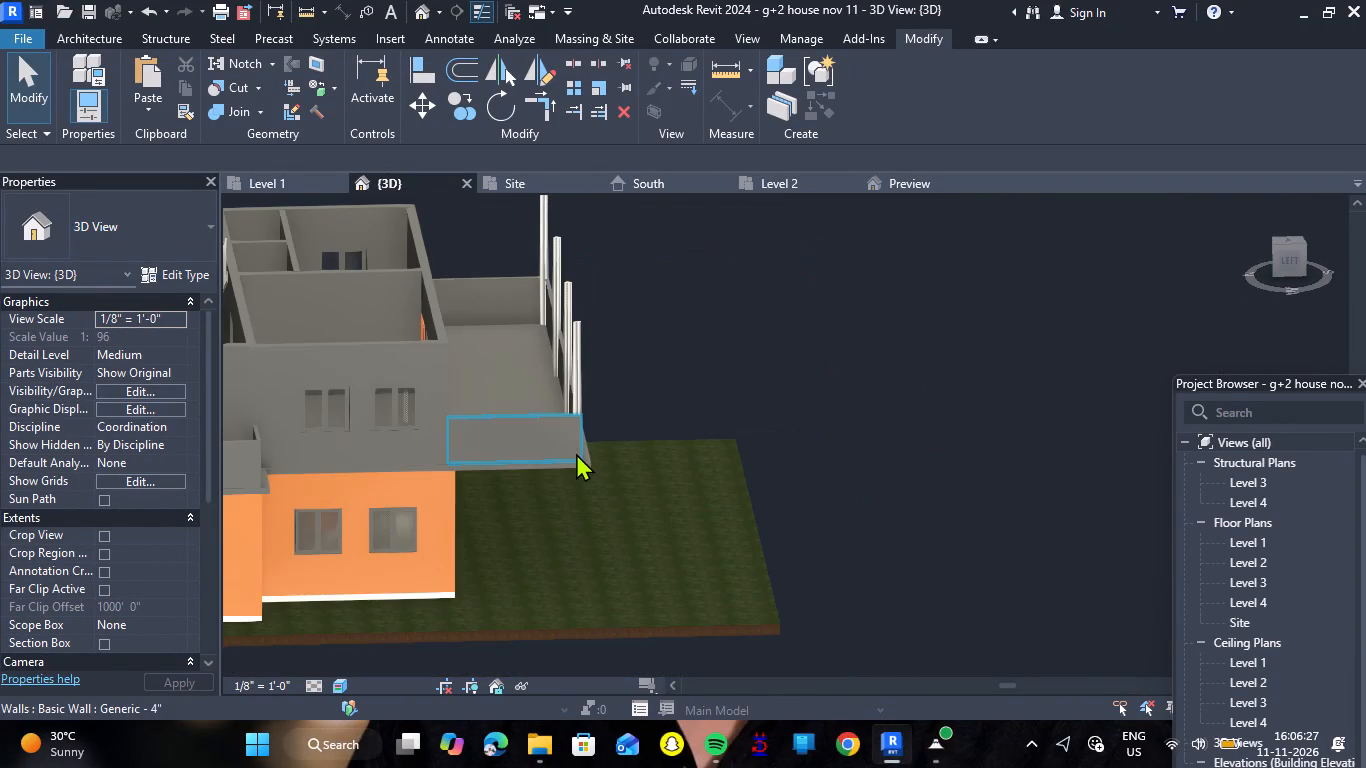
pyautogui.scroll(-2, 780, 394)
pyautogui.keyDown('shift'); pyautogui.moveTo(845, 399); pyautogui.dragTo(632, 459, button='right'); pyautogui.keyUp('shift')
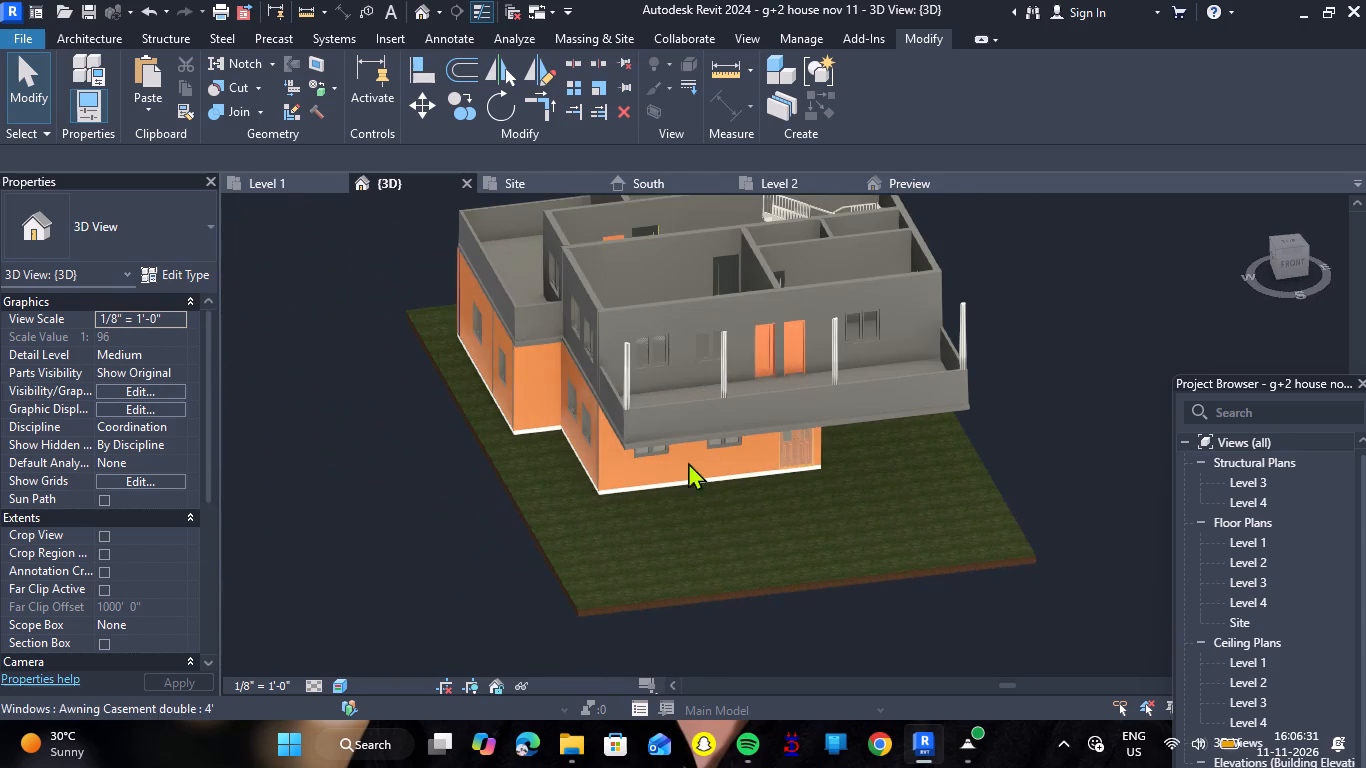
pyautogui.scroll(-3, 786, 449)
pyautogui.keyDown('shift'); pyautogui.moveTo(963, 419); pyautogui.dragTo(911, 474, button='right'); pyautogui.keyUp('shift')
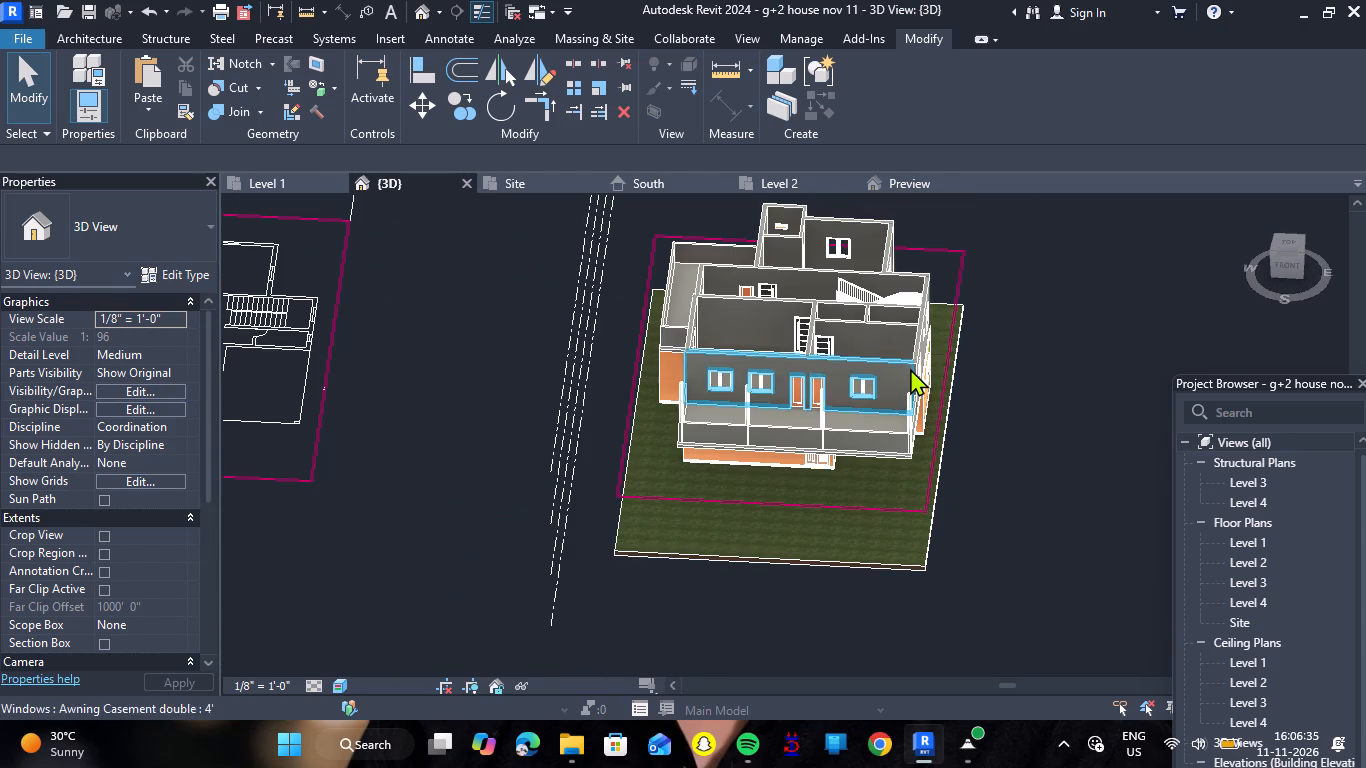
pyautogui.scroll(3, 910, 368)
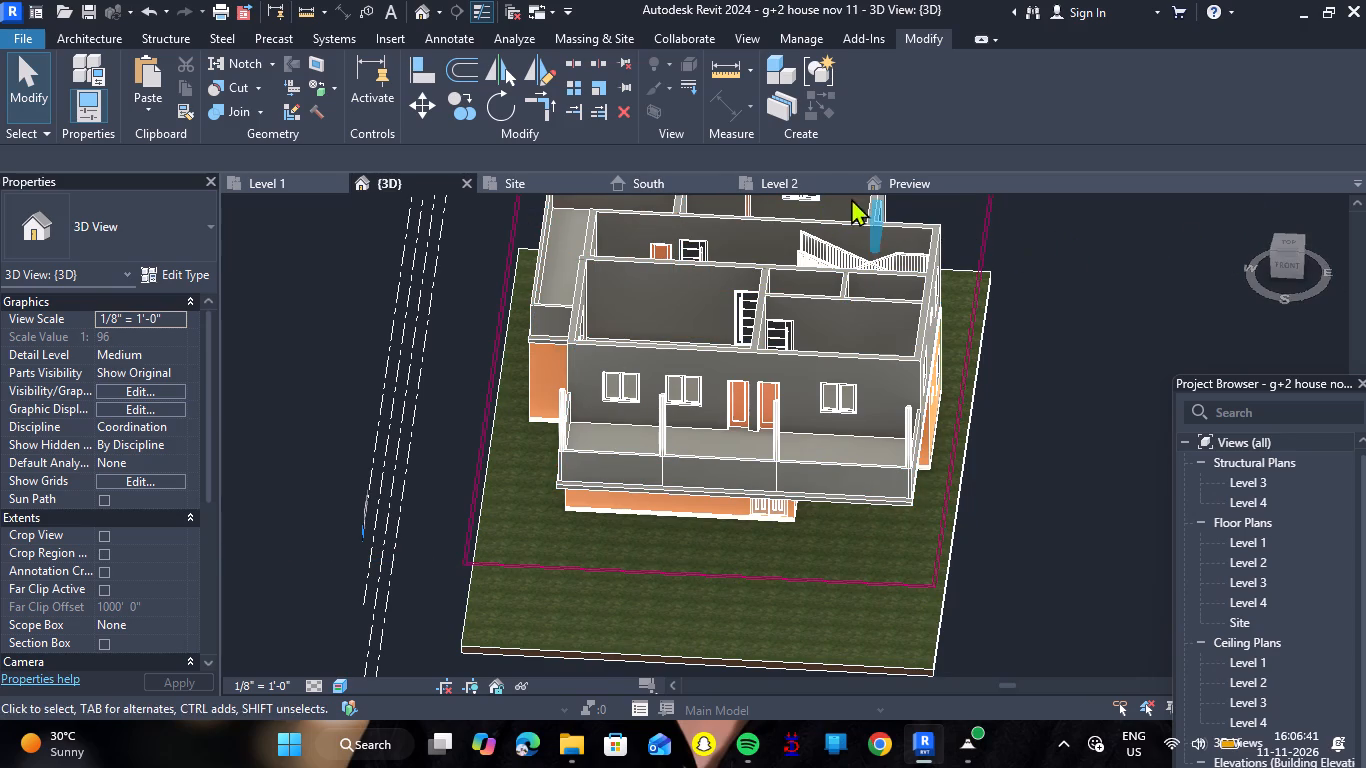
# Return to the open area in the Level 2 plan and dismiss the save reminder without saving.
pyautogui.click(787, 182)
pyautogui.scroll(-6, 686, 376)
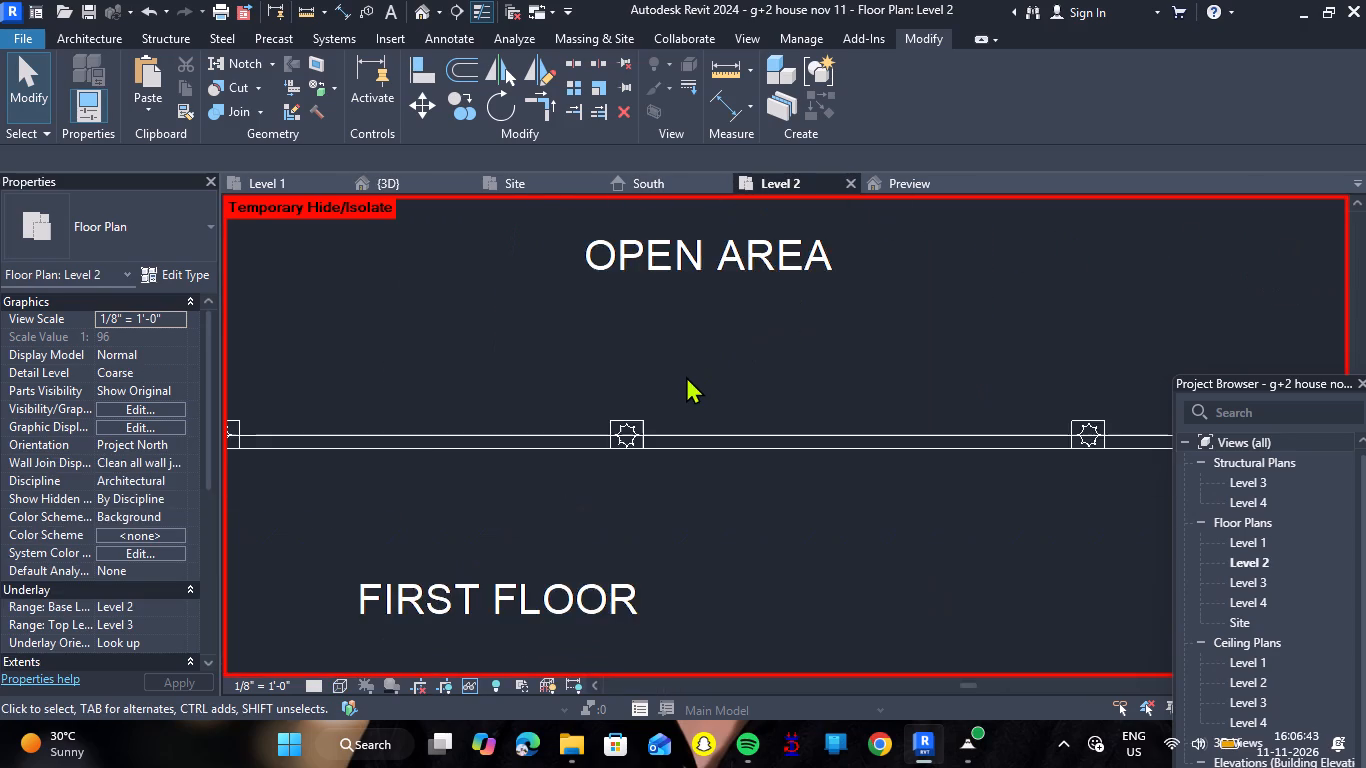
pyautogui.scroll(-7, 686, 376)
pyautogui.scroll(7, 598, 223)
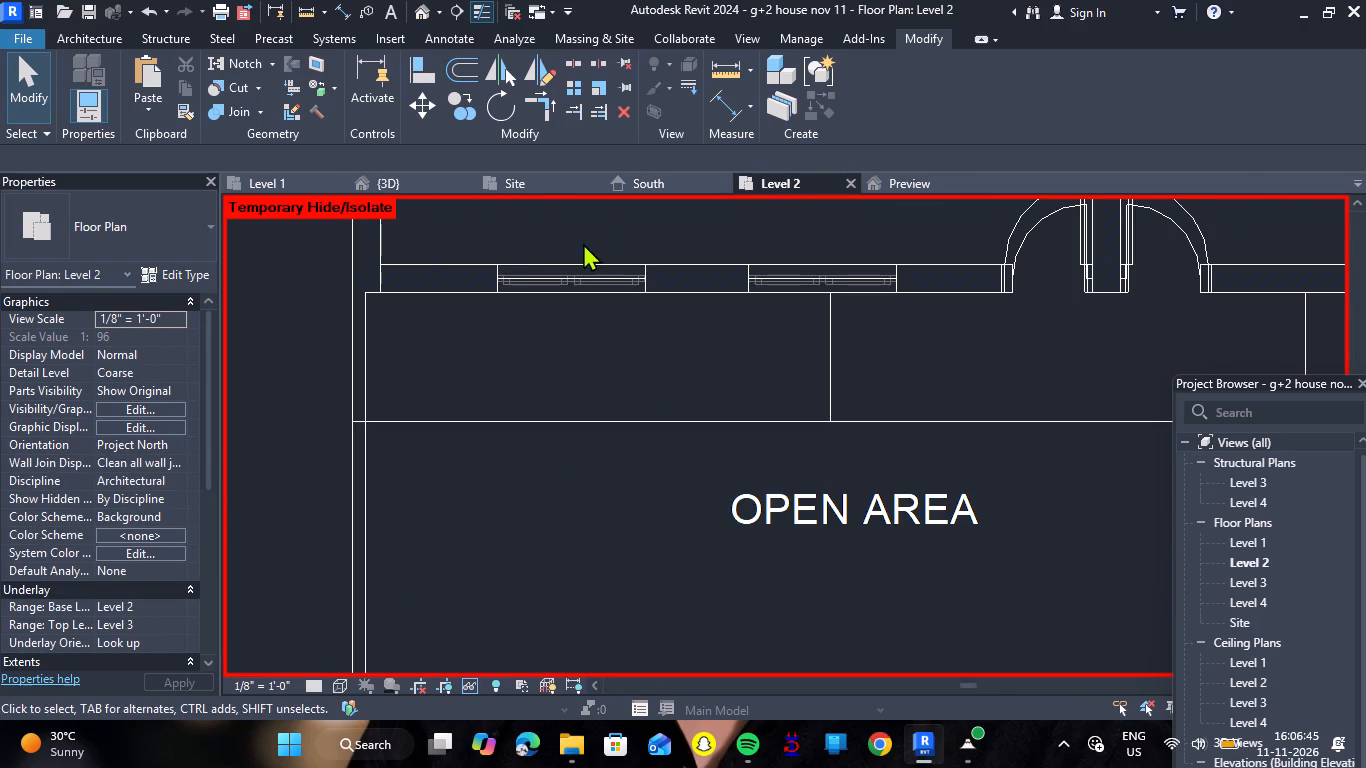
pyautogui.click(105, 32)
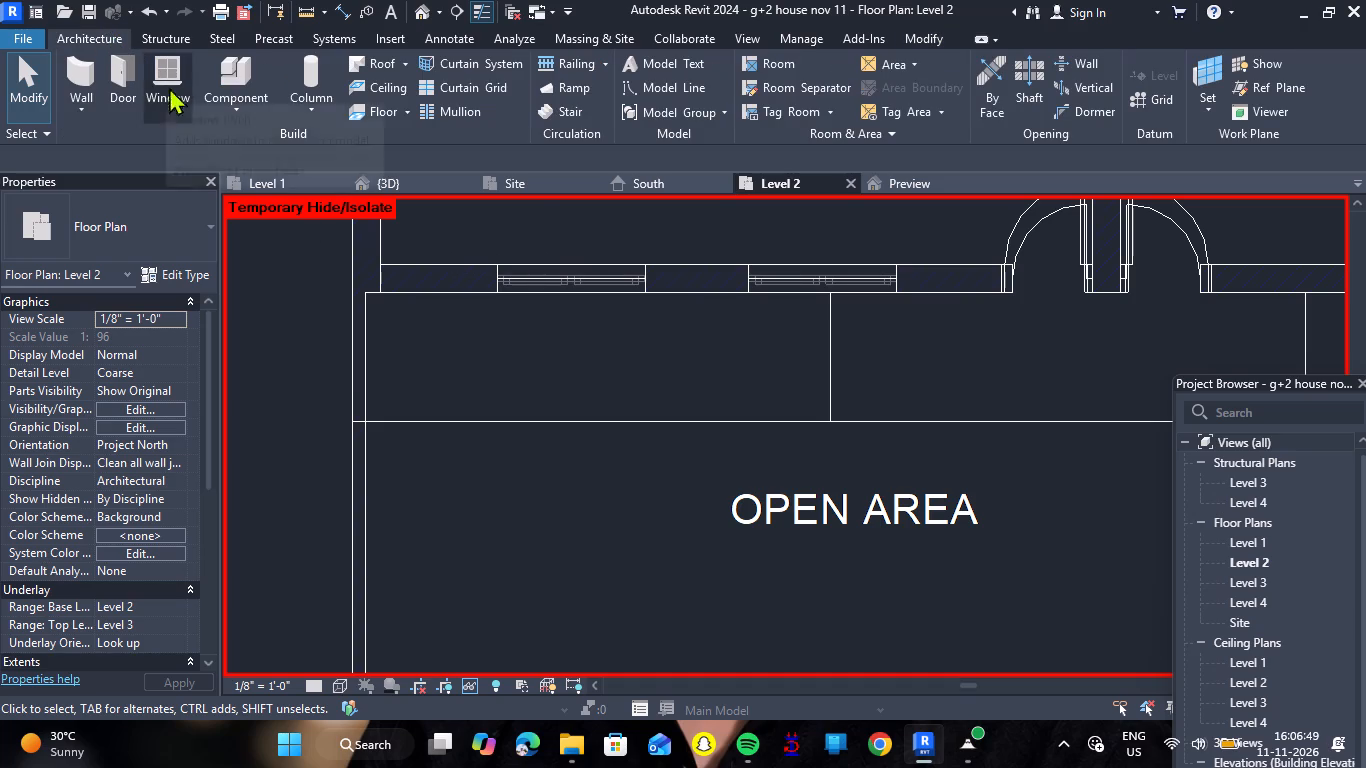
pyautogui.click(217, 102)
pyautogui.click(250, 138)
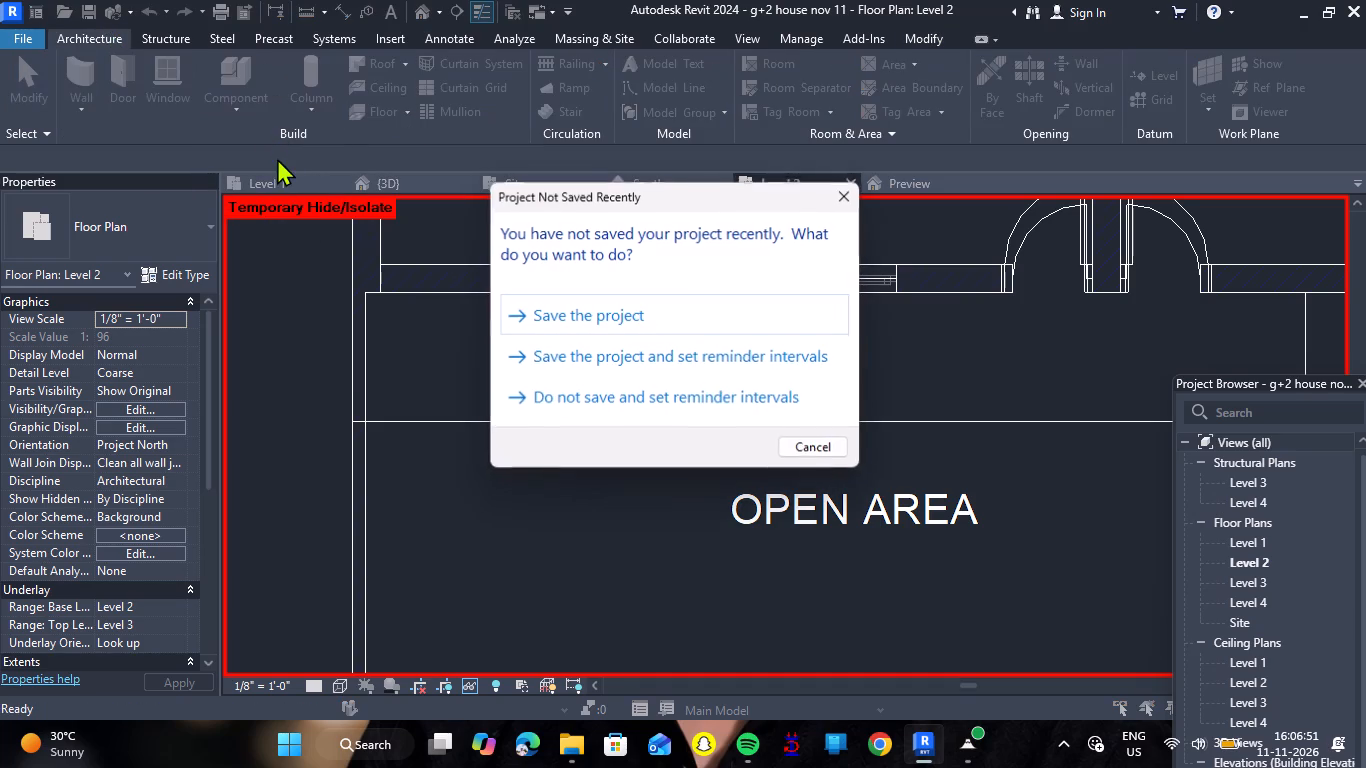
pyautogui.click(839, 188)
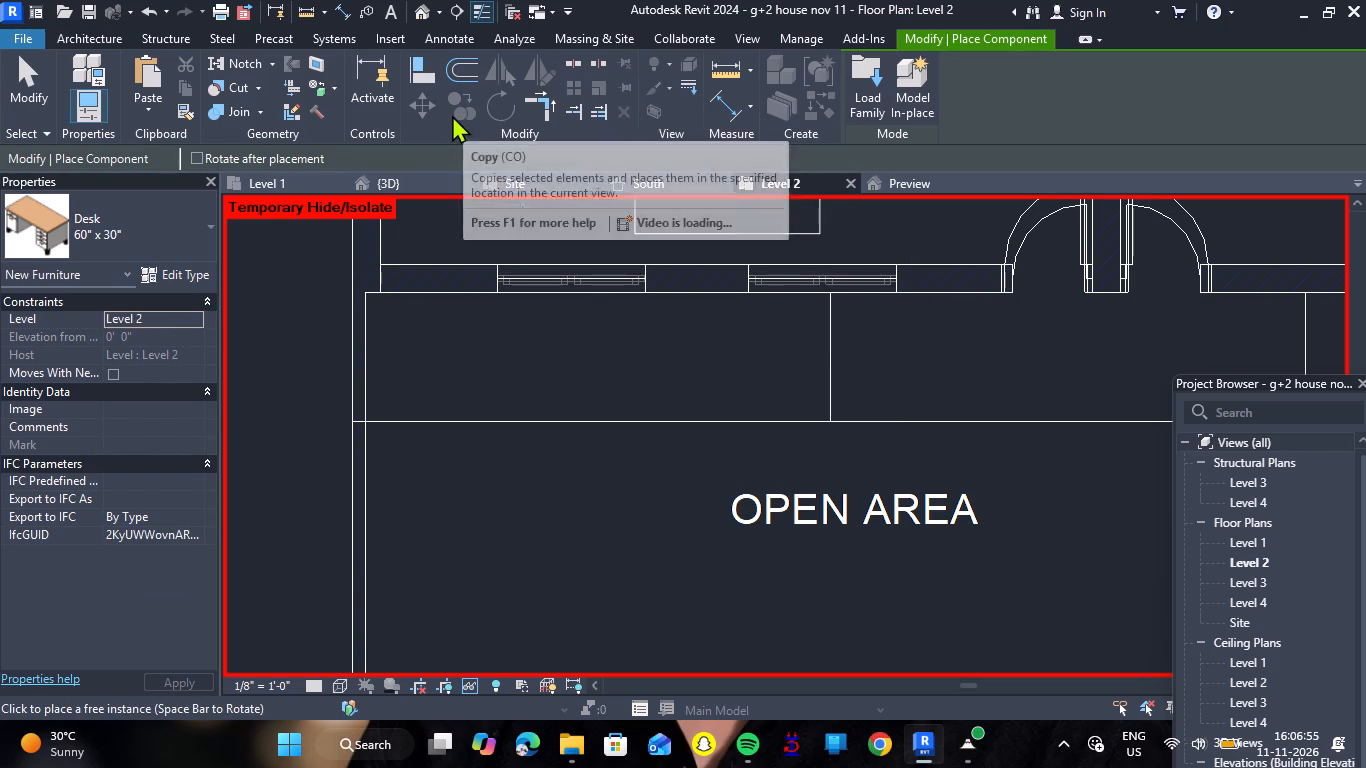
# Create a new in-place component in the Generic Models category, accepting the suggested name.
pyautogui.click(110, 46)
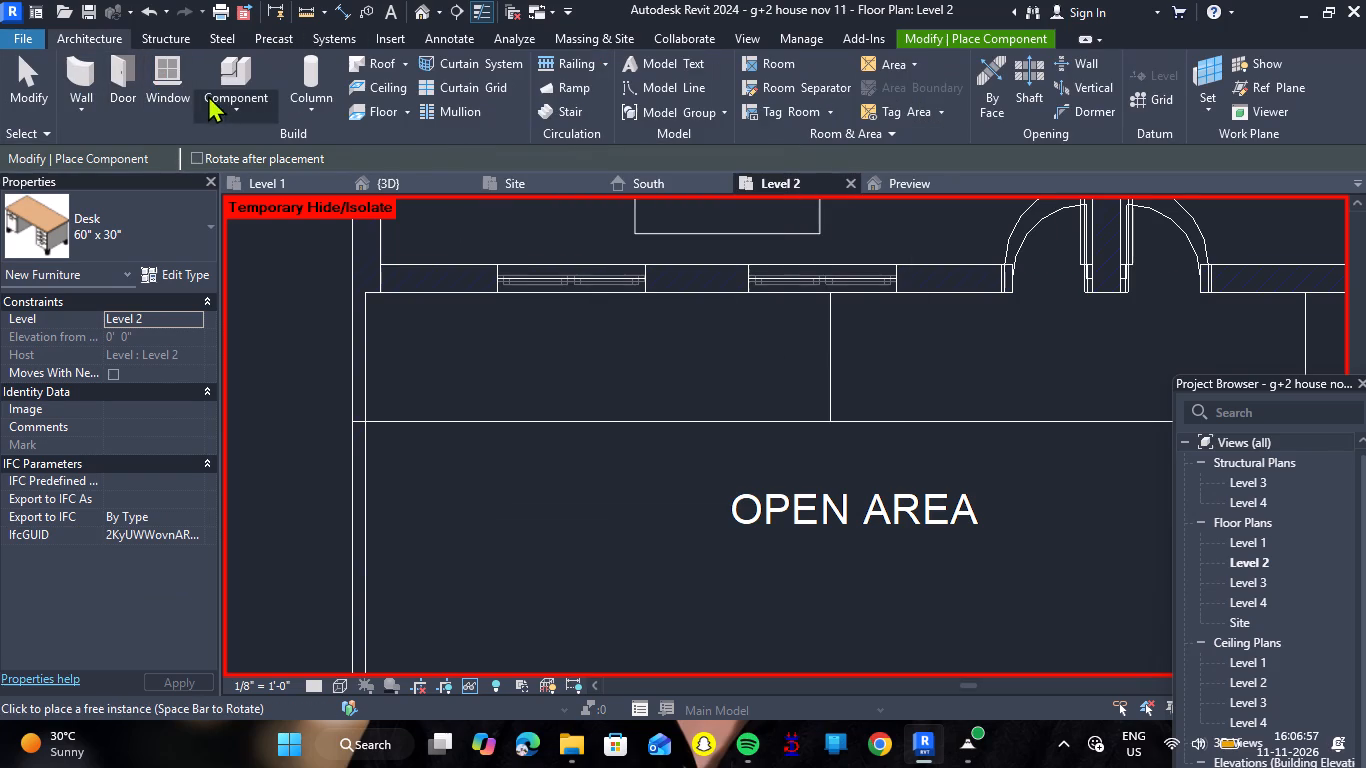
pyautogui.click(225, 107)
pyautogui.click(266, 145)
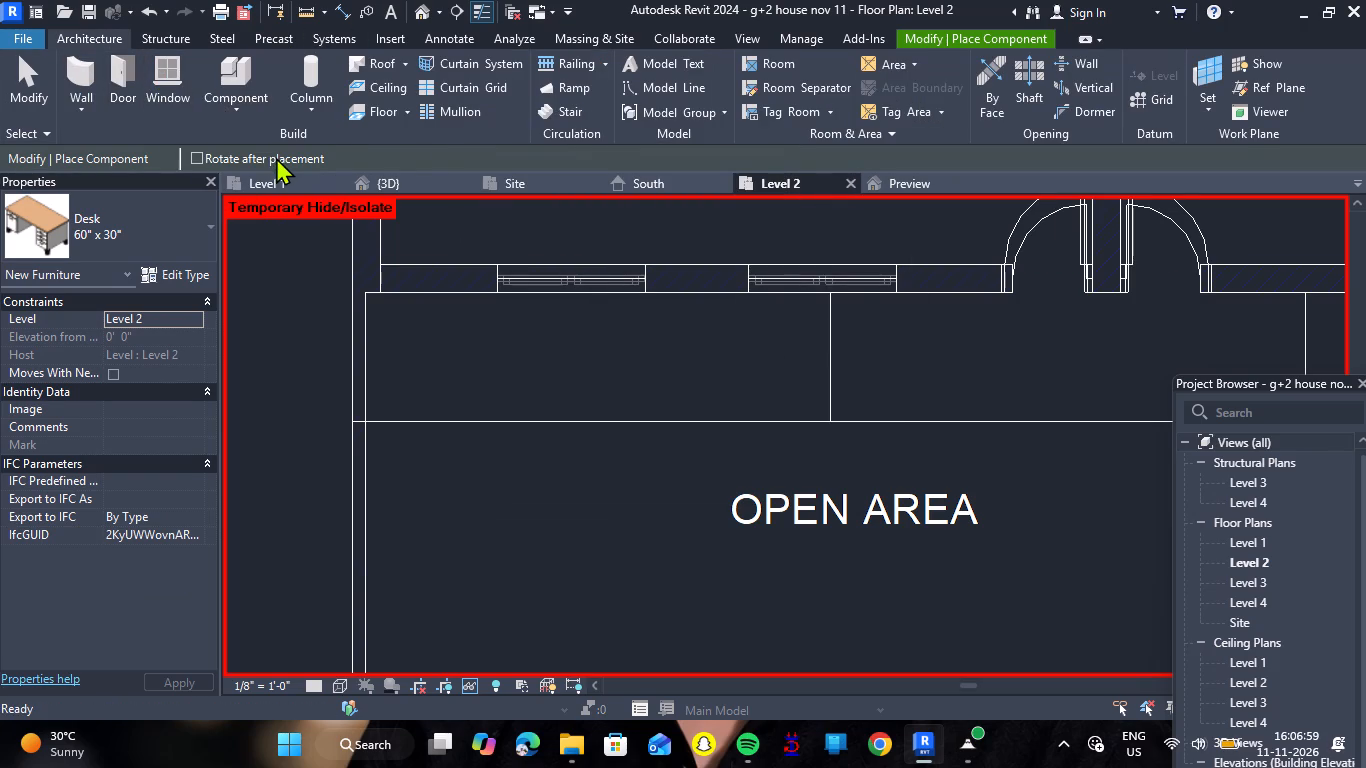
pyautogui.click(218, 75)
pyautogui.click(229, 121)
pyautogui.click(273, 177)
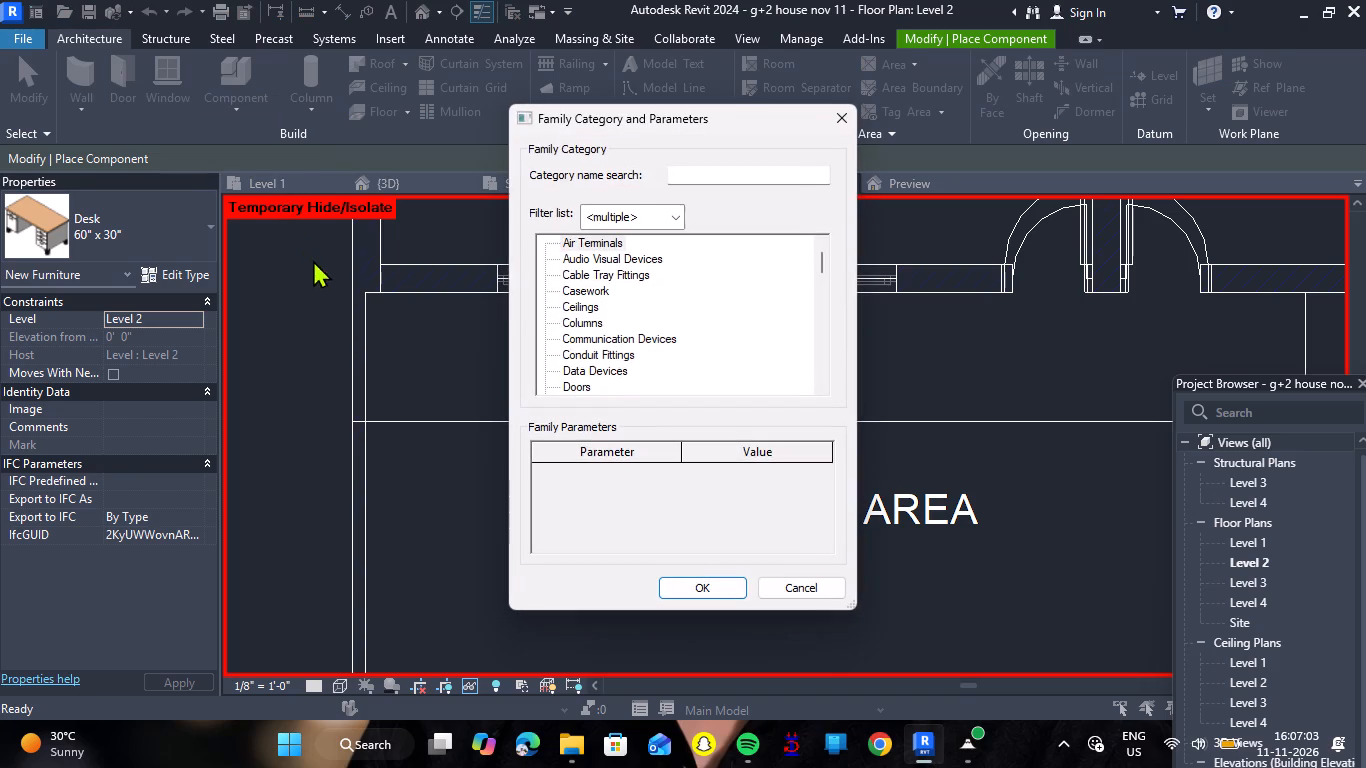
pyautogui.scroll(-15, 628, 325)
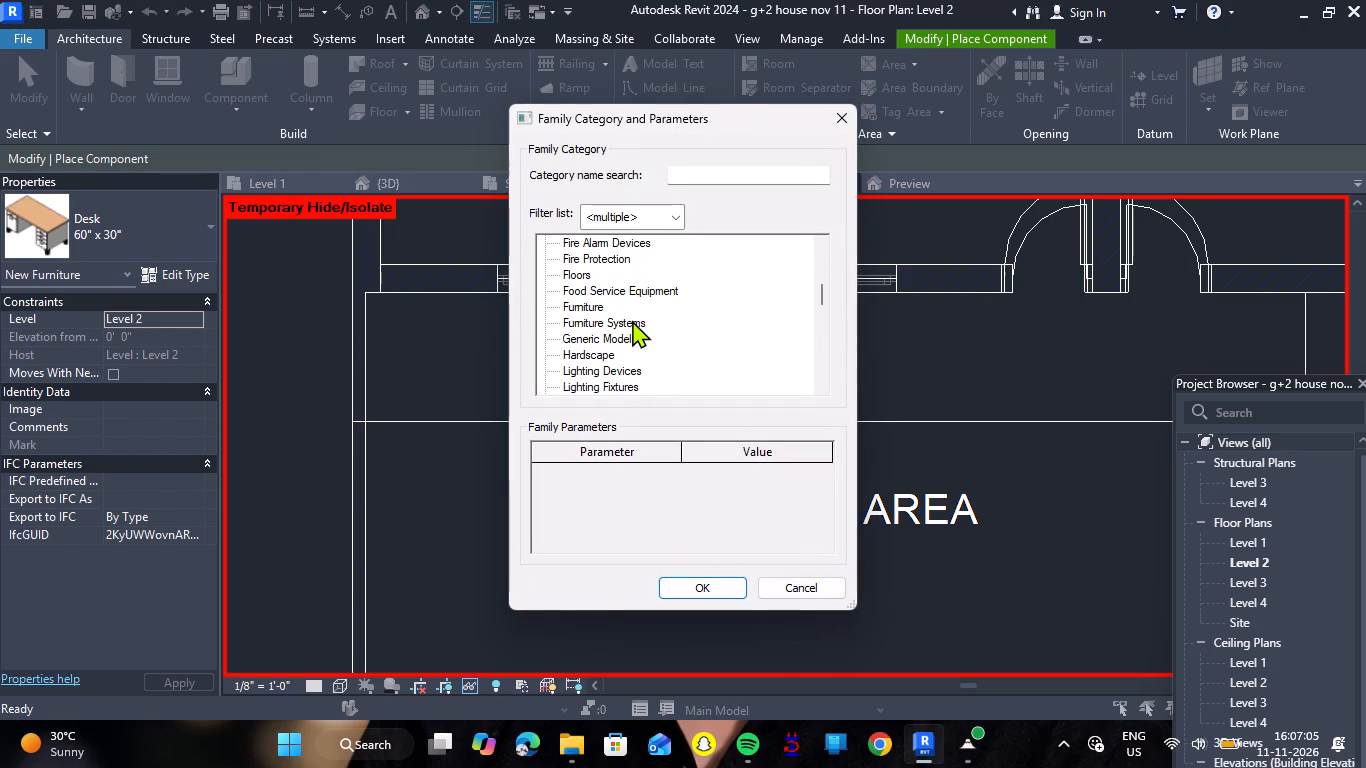
pyautogui.click(634, 337)
pyautogui.click(701, 606)
pyautogui.click(706, 589)
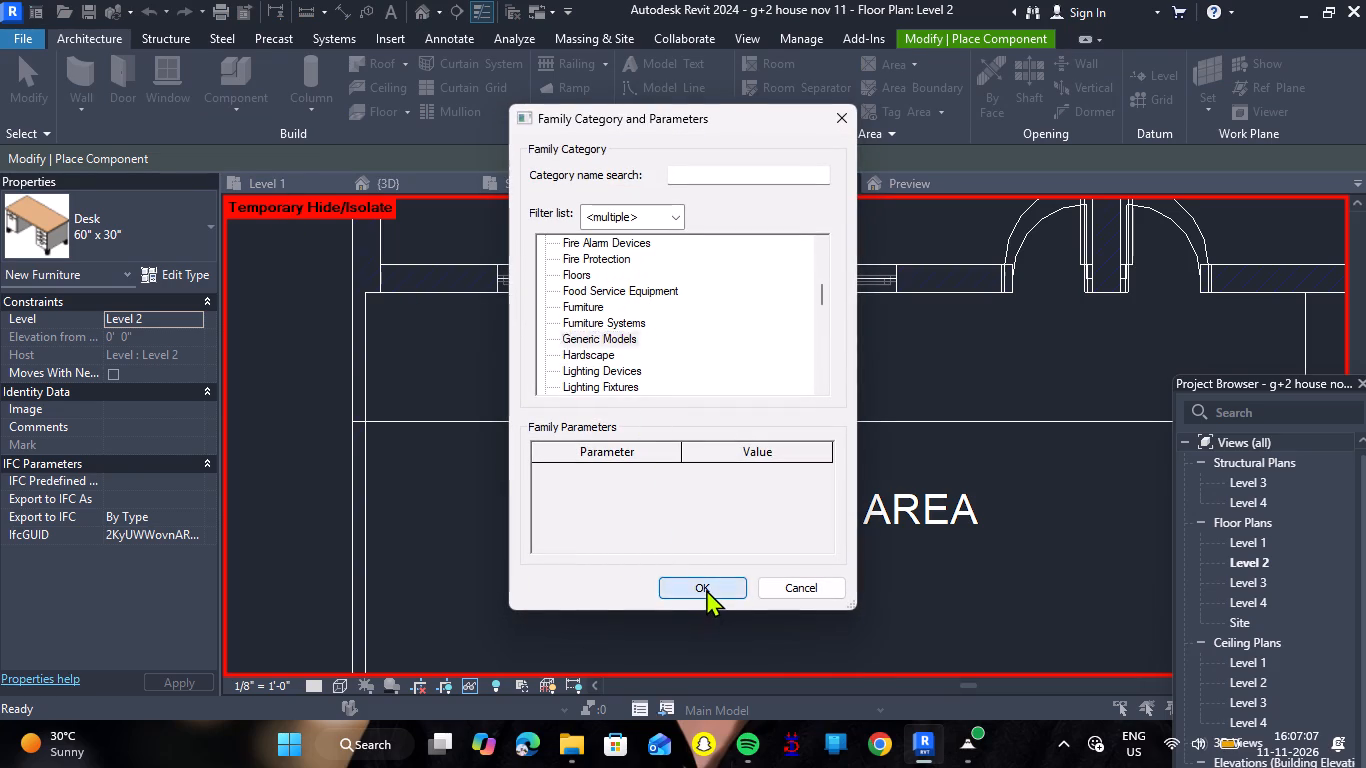
pyautogui.click(683, 410)
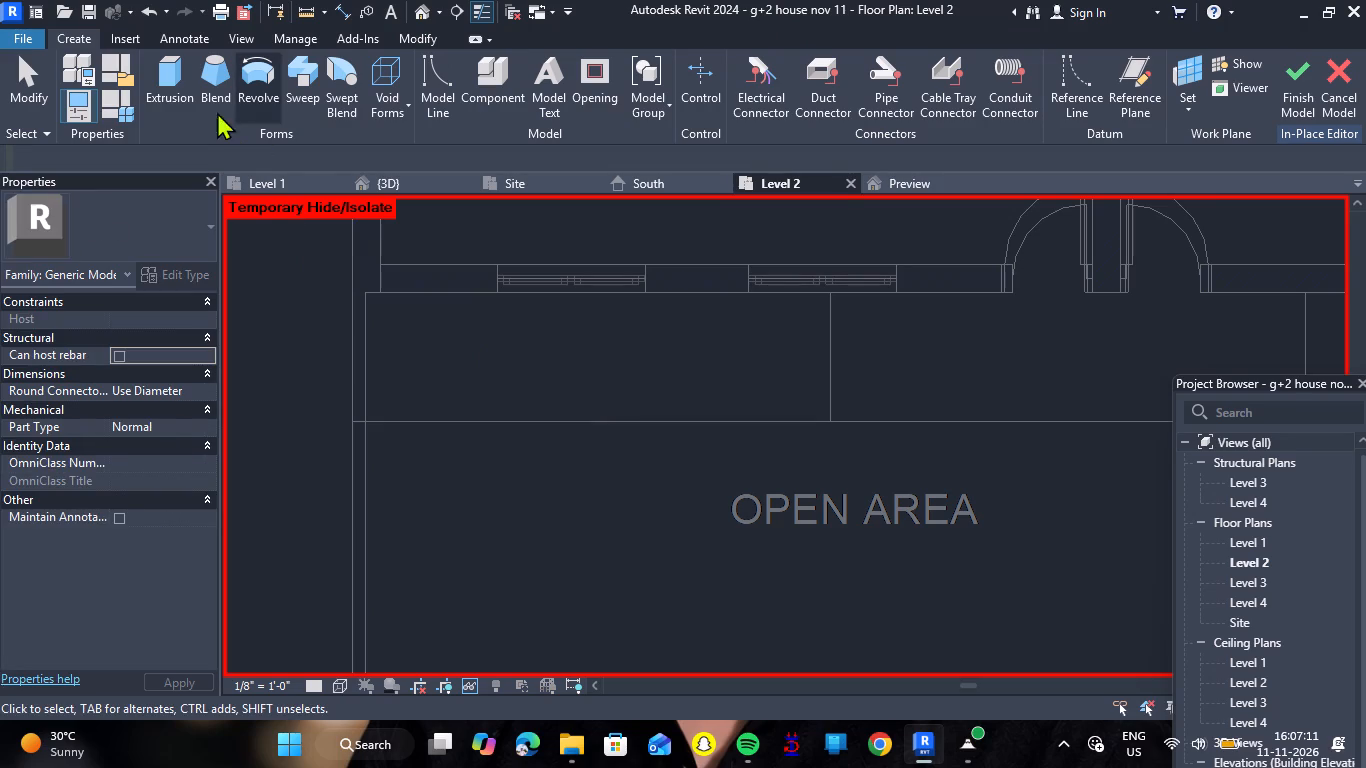
# Start an extrusion and sketch a rectangle about 12'-6" by 3'-6" along the house wall at the open area's west end.
pyautogui.click(166, 87)
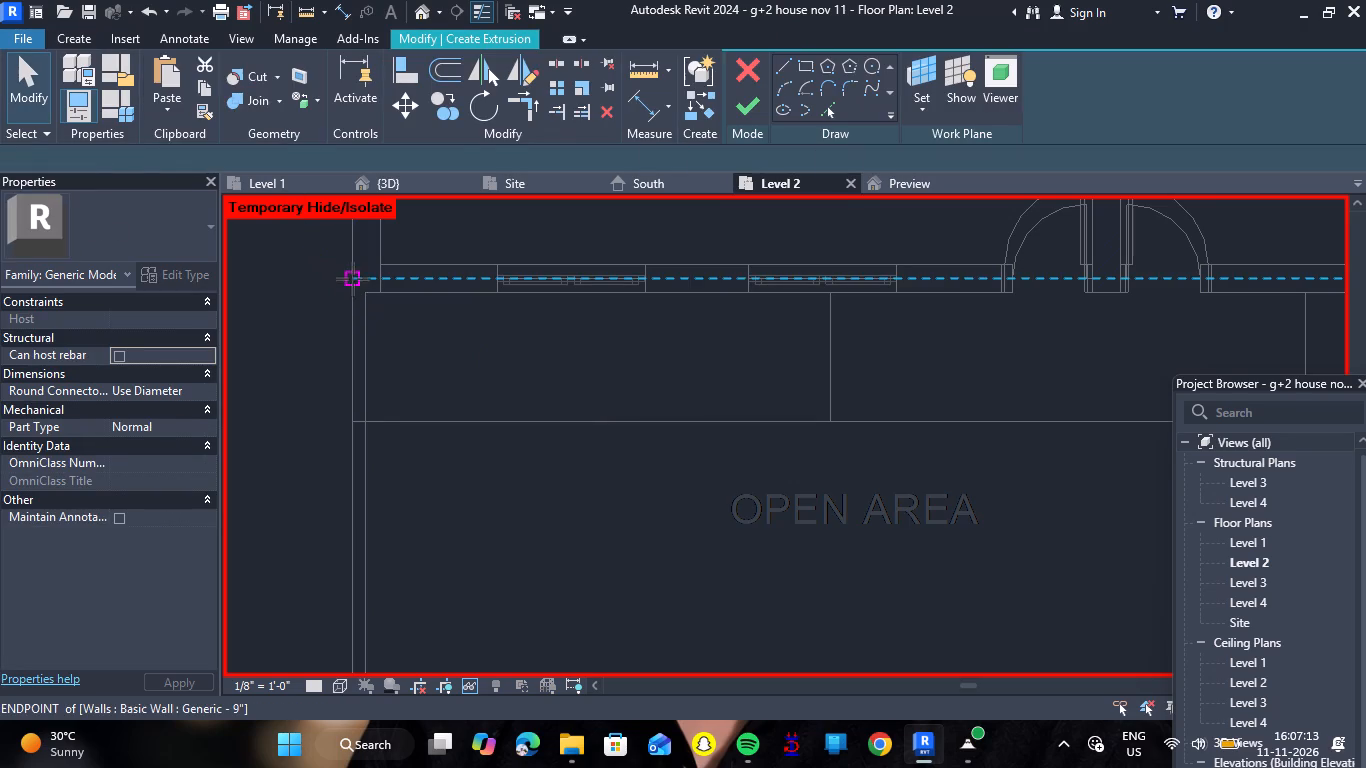
pyautogui.click(801, 71)
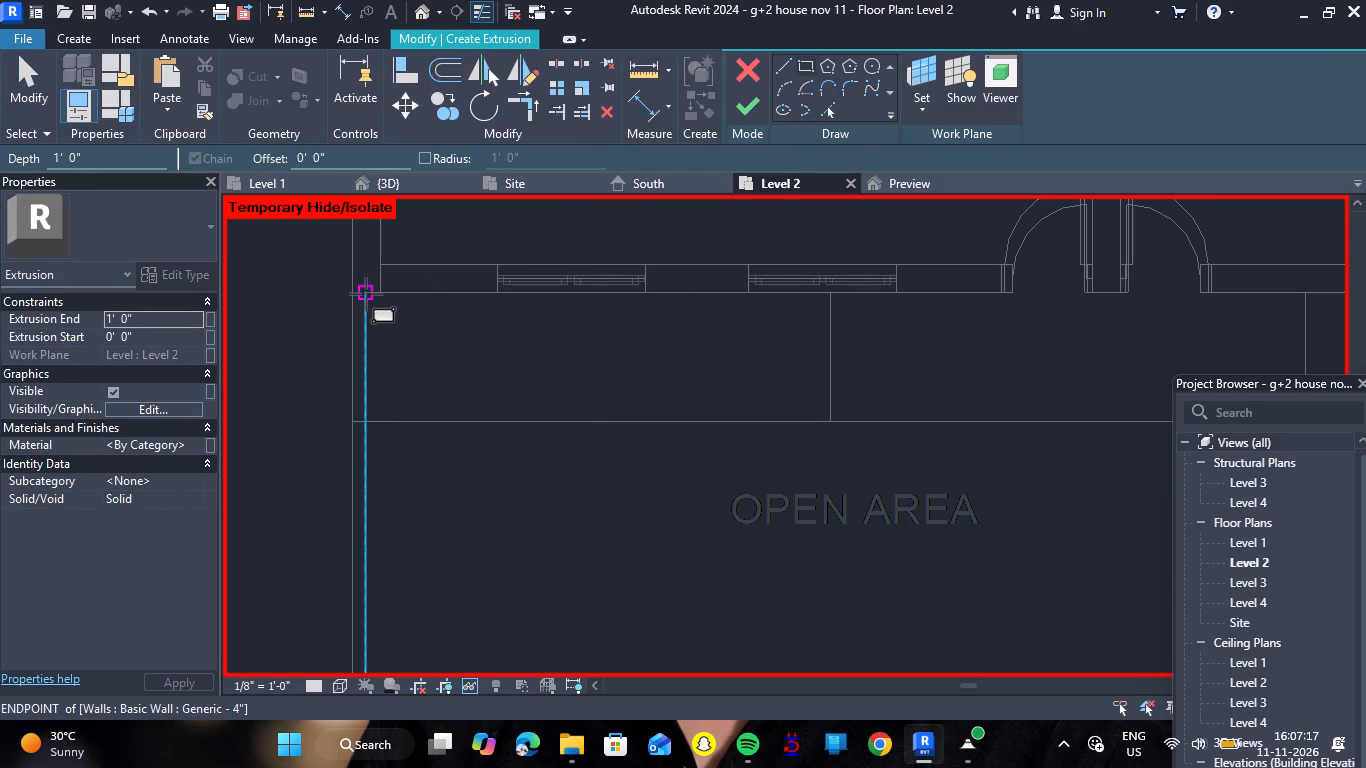
pyautogui.click(366, 294)
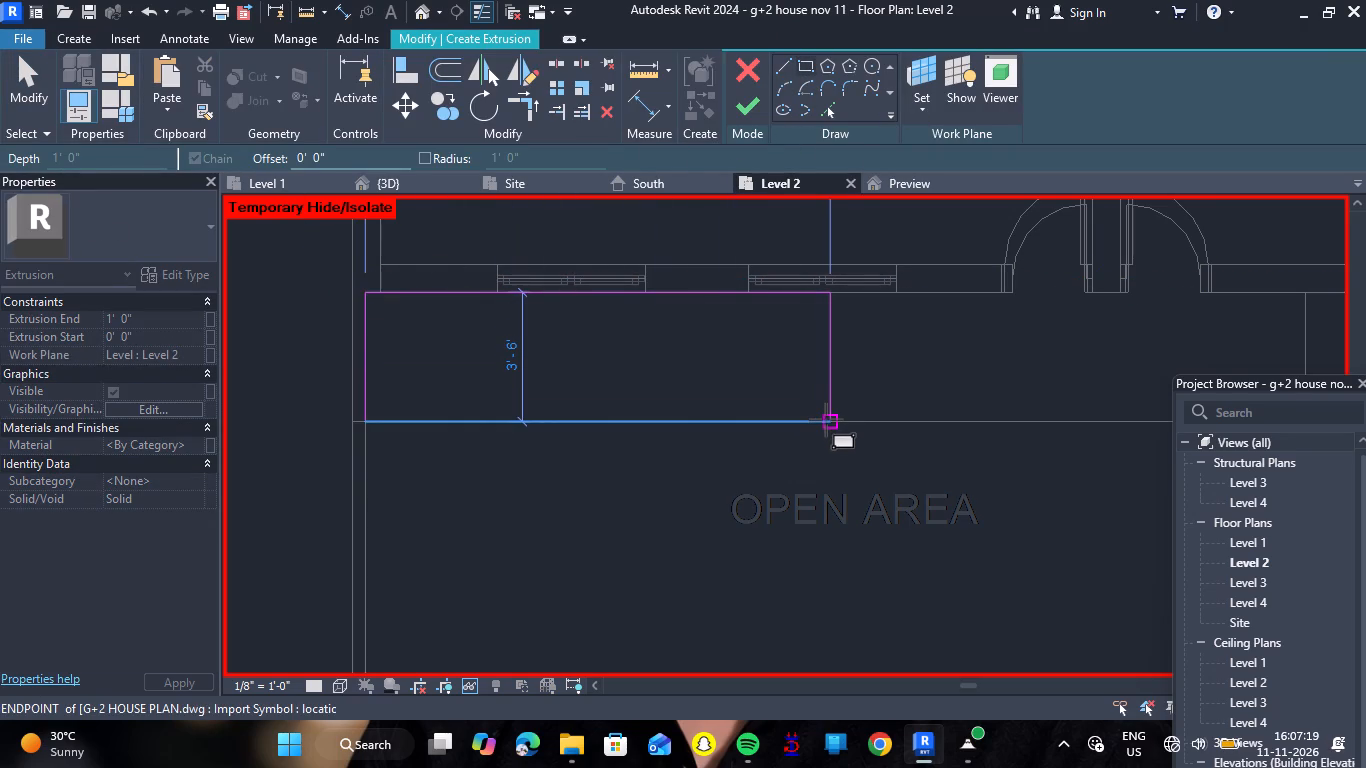
pyautogui.click(828, 422)
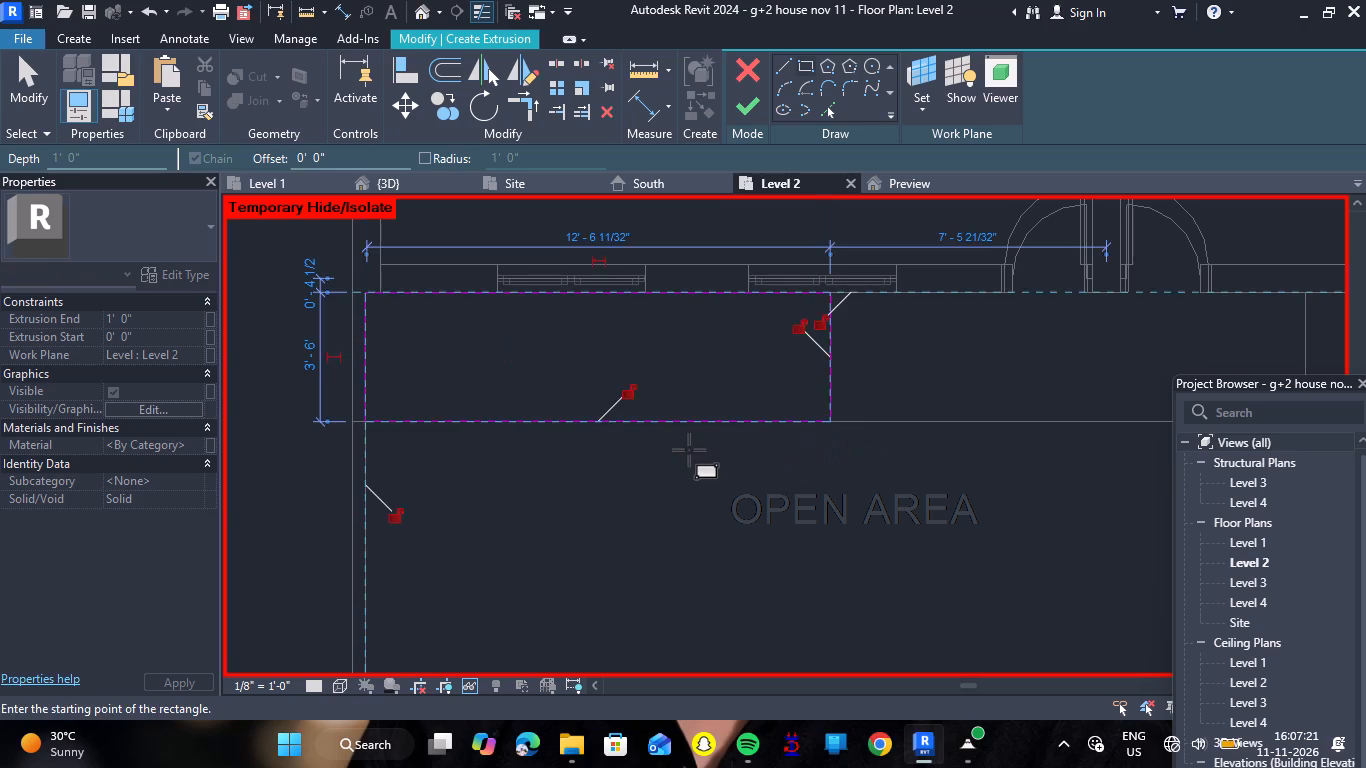
# Sketch a matching 3'-6" deep rectangle over the imported outline at the open area's east end and finish the extrusion.
pyautogui.scroll(-8, 689, 450)
pyautogui.scroll(8, 1018, 447)
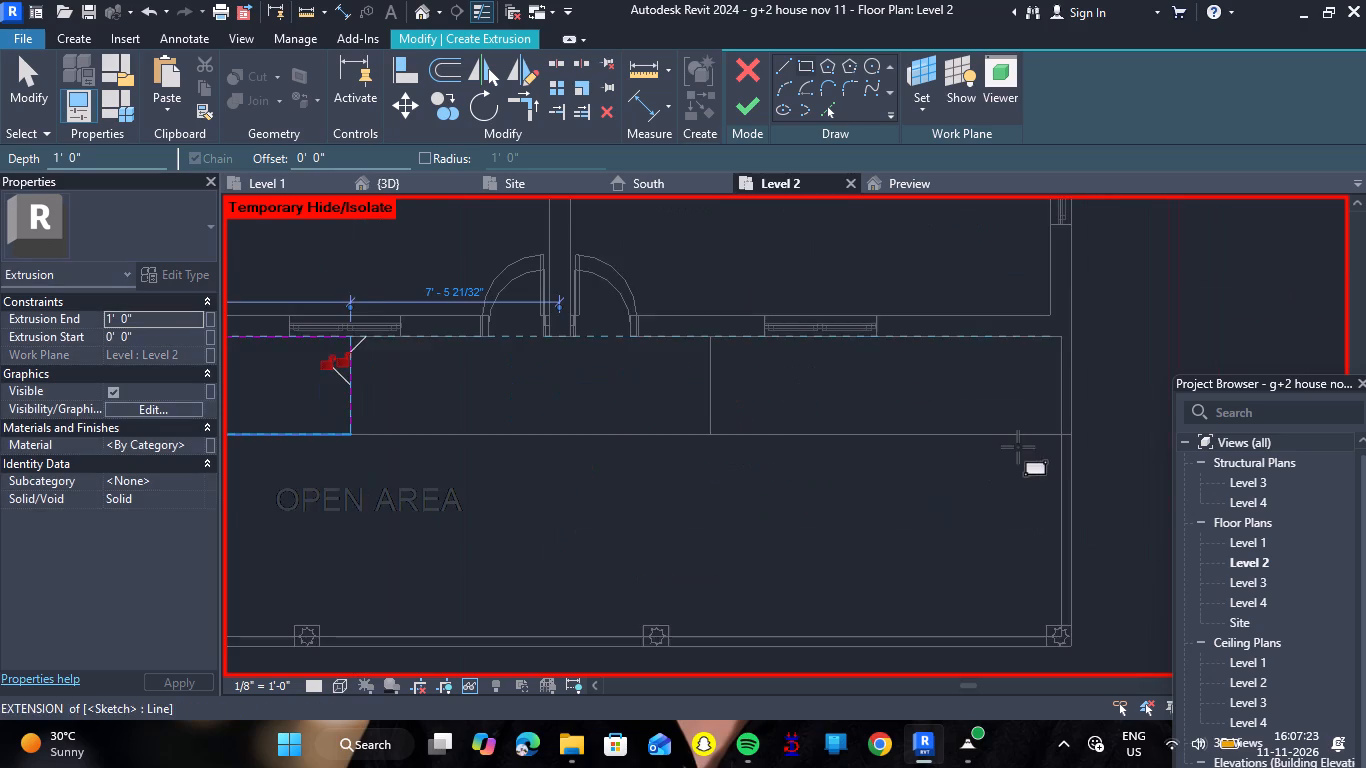
pyautogui.click(609, 298)
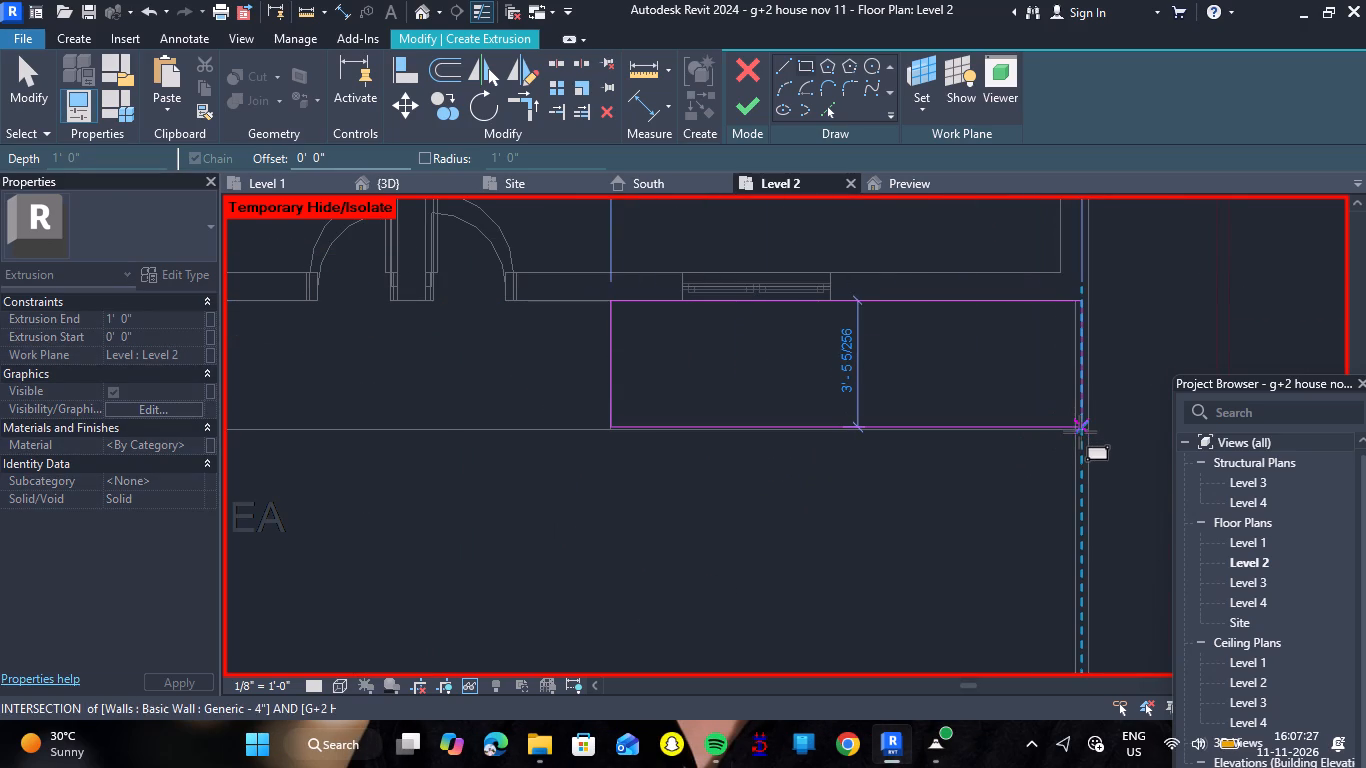
pyautogui.scroll(5, 1068, 432)
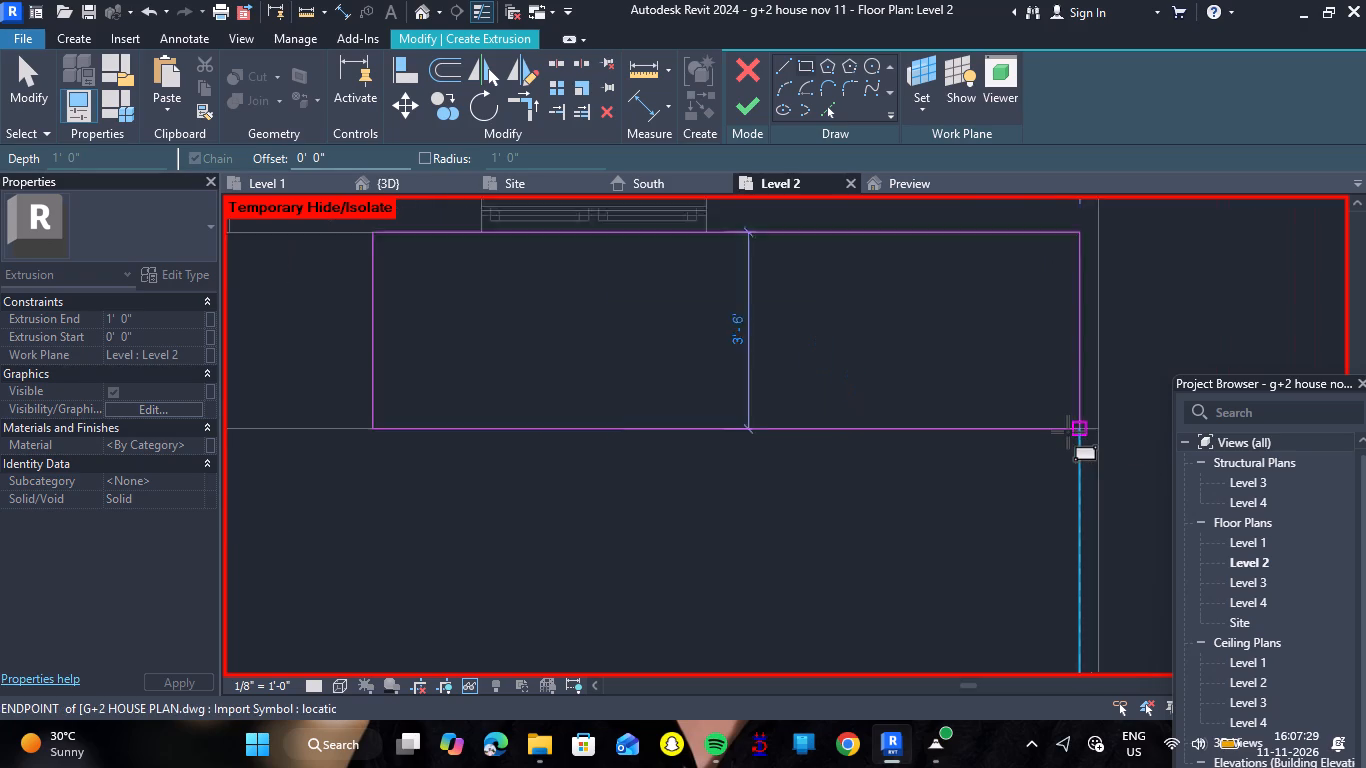
pyautogui.click(1084, 428)
pyautogui.scroll(-10, 901, 450)
pyautogui.press('Escape')
pyautogui.scroll(-2, 694, 483)
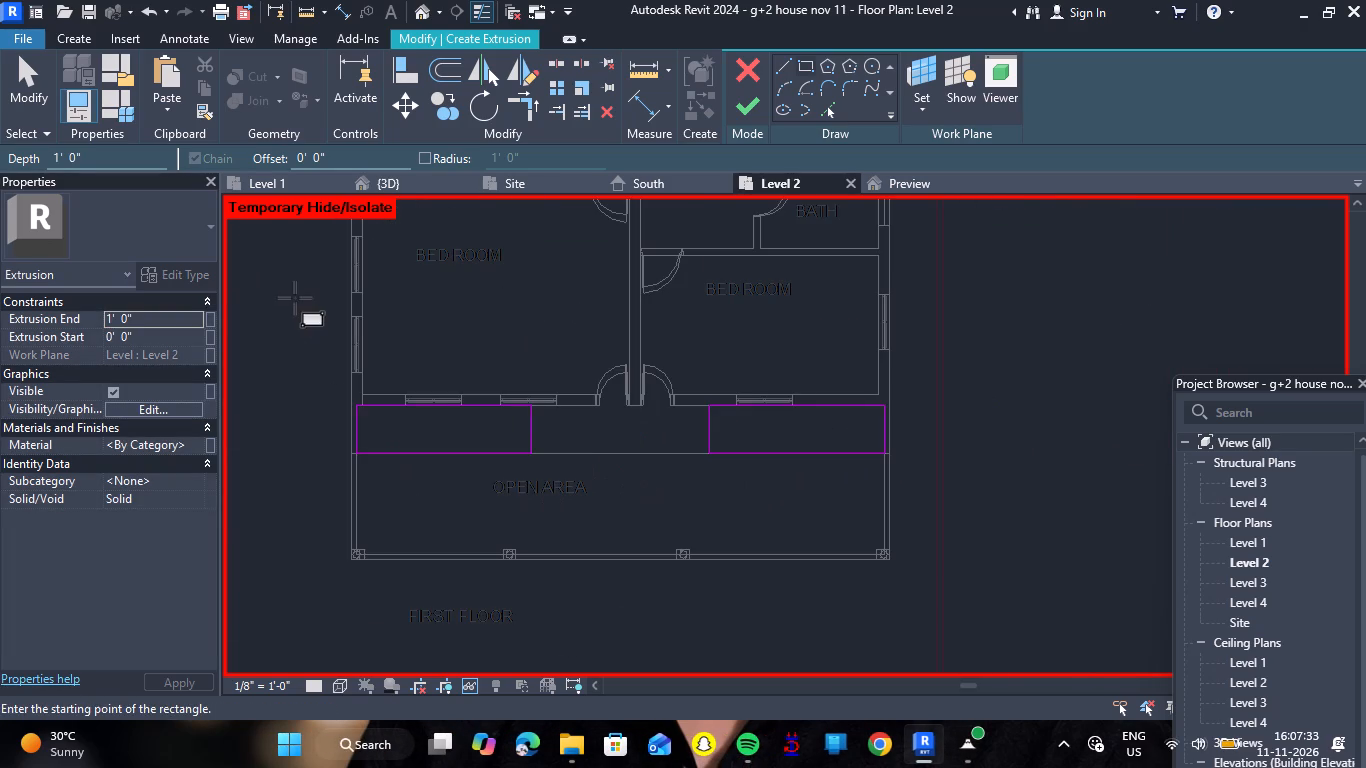
pyautogui.click(745, 111)
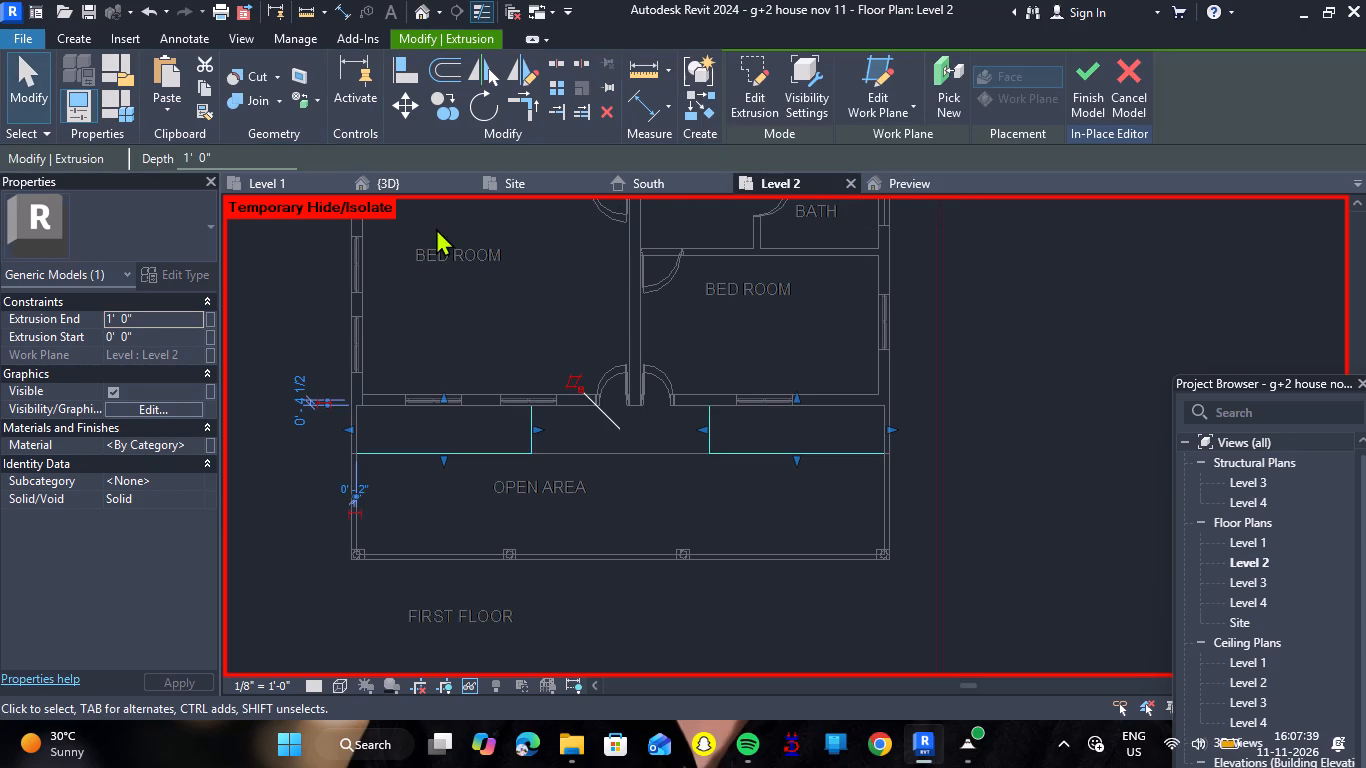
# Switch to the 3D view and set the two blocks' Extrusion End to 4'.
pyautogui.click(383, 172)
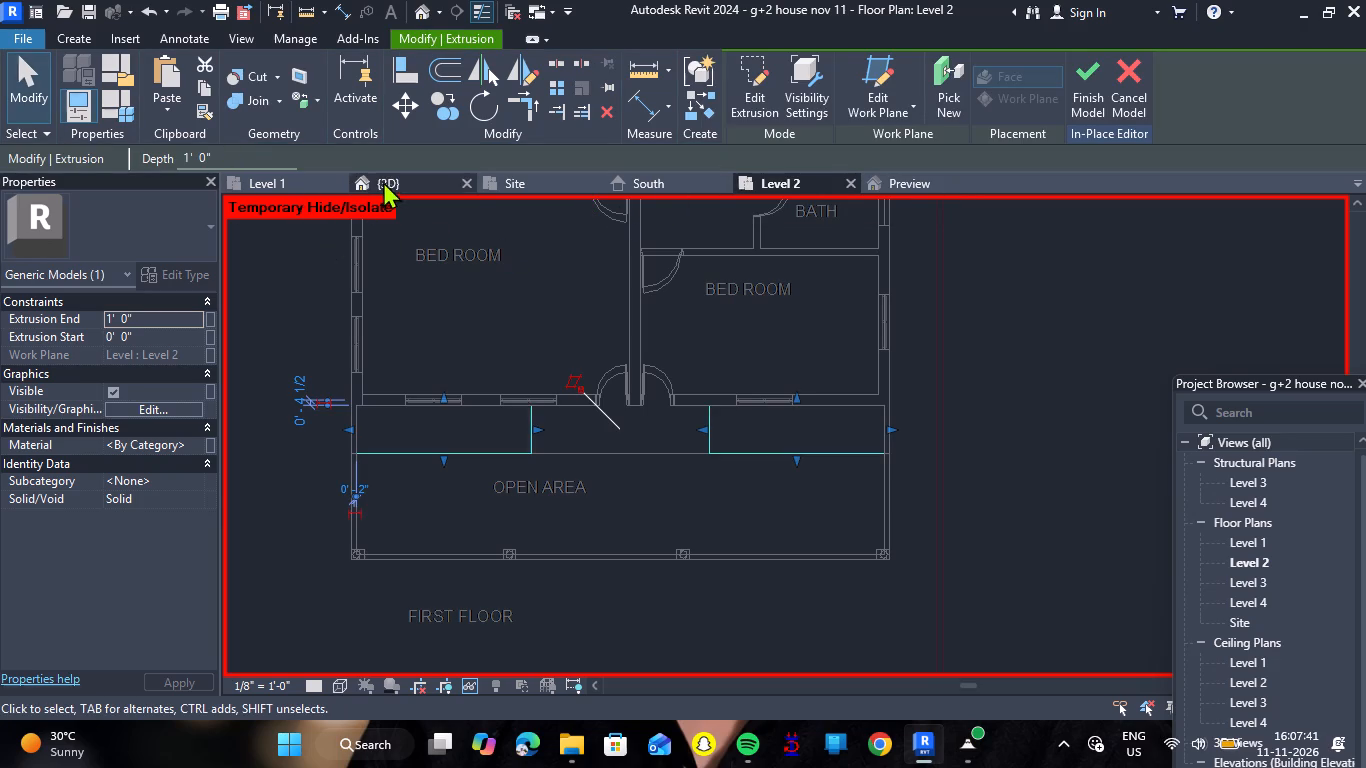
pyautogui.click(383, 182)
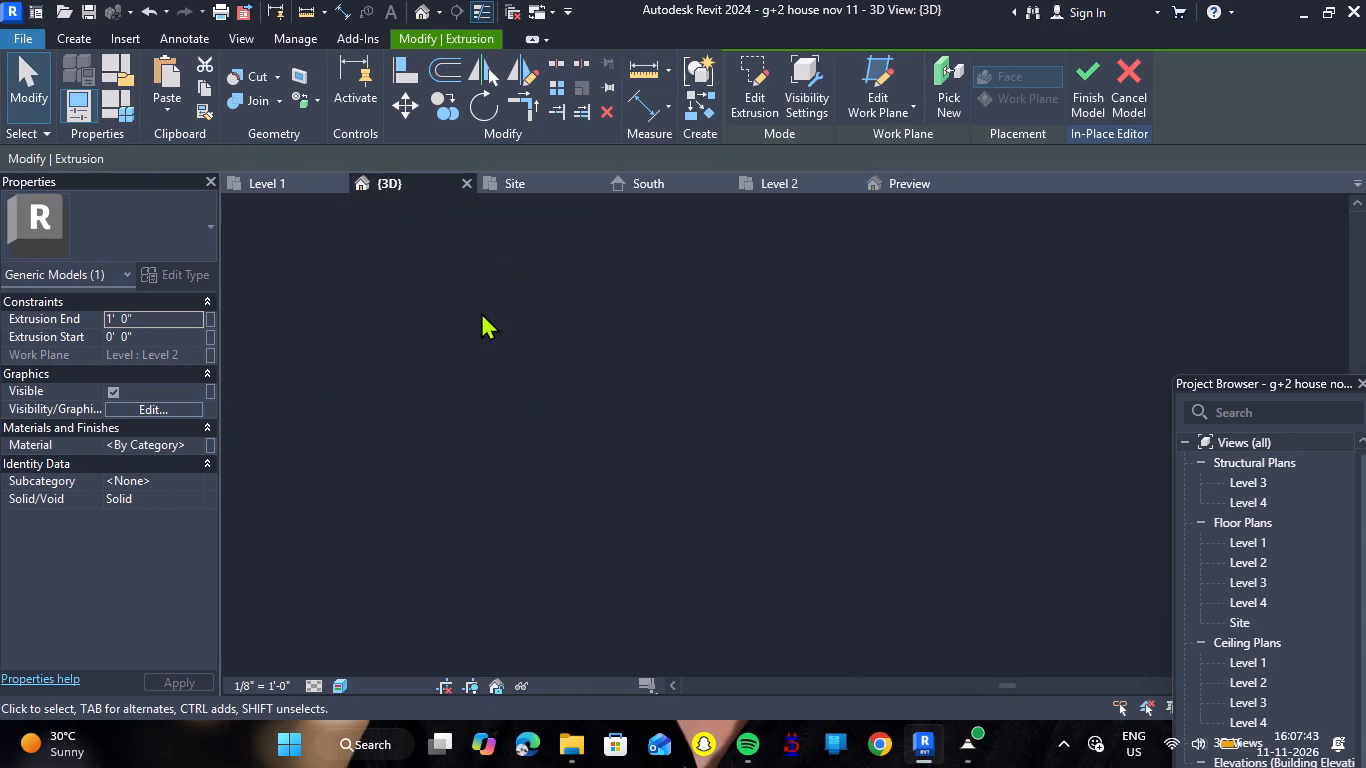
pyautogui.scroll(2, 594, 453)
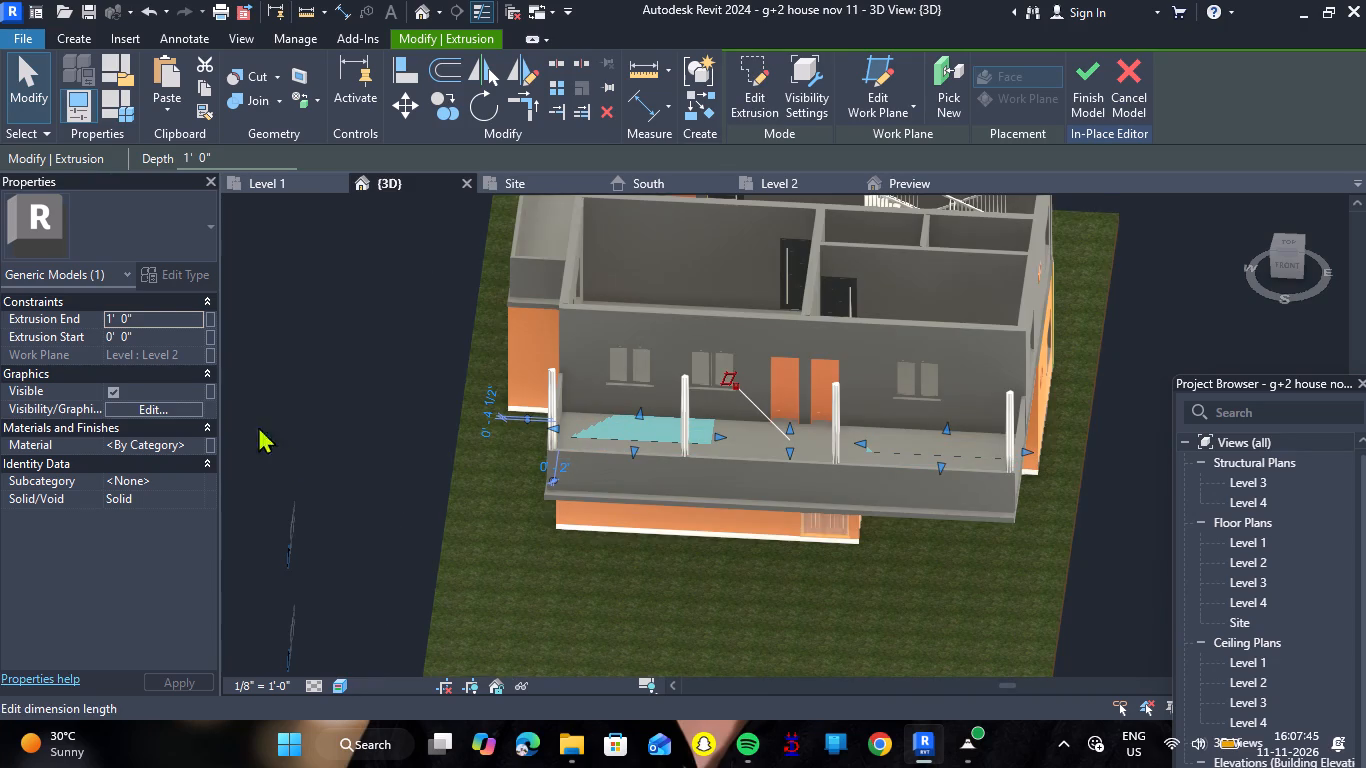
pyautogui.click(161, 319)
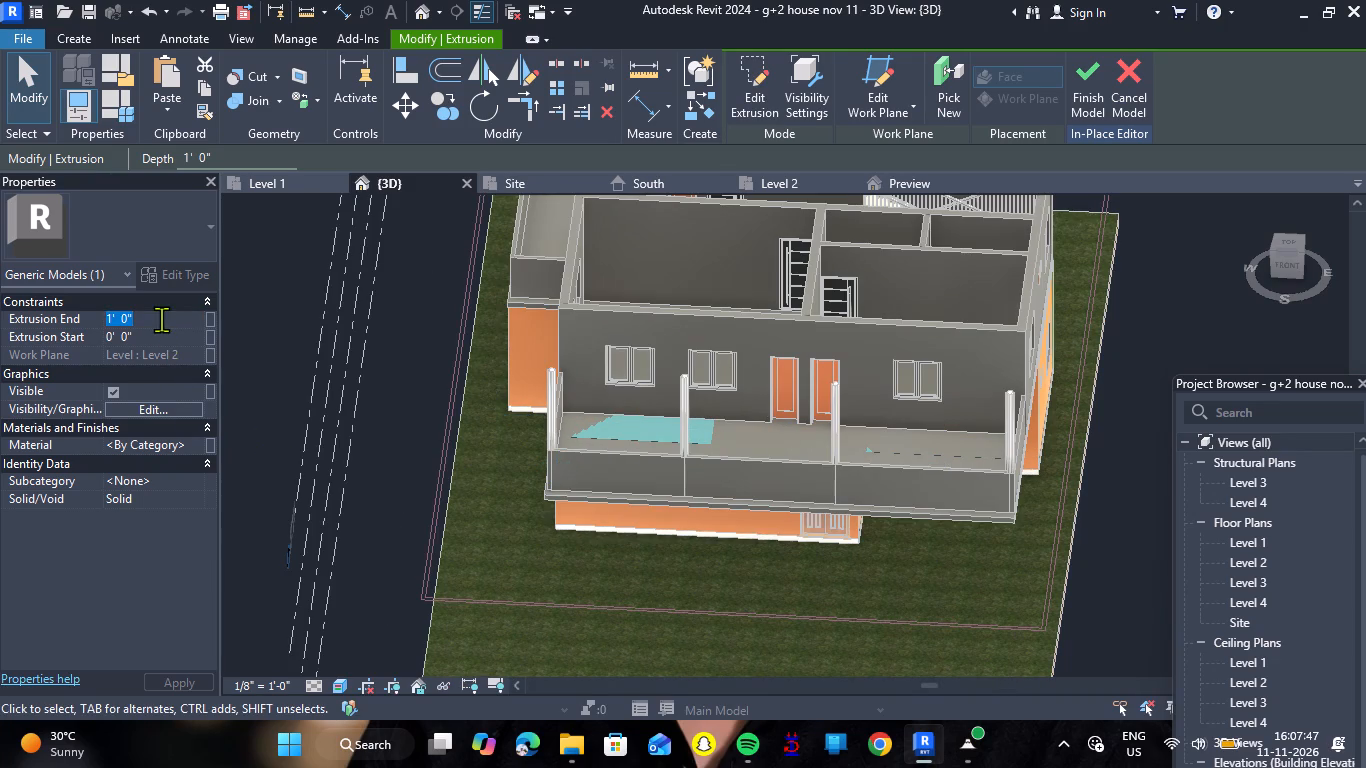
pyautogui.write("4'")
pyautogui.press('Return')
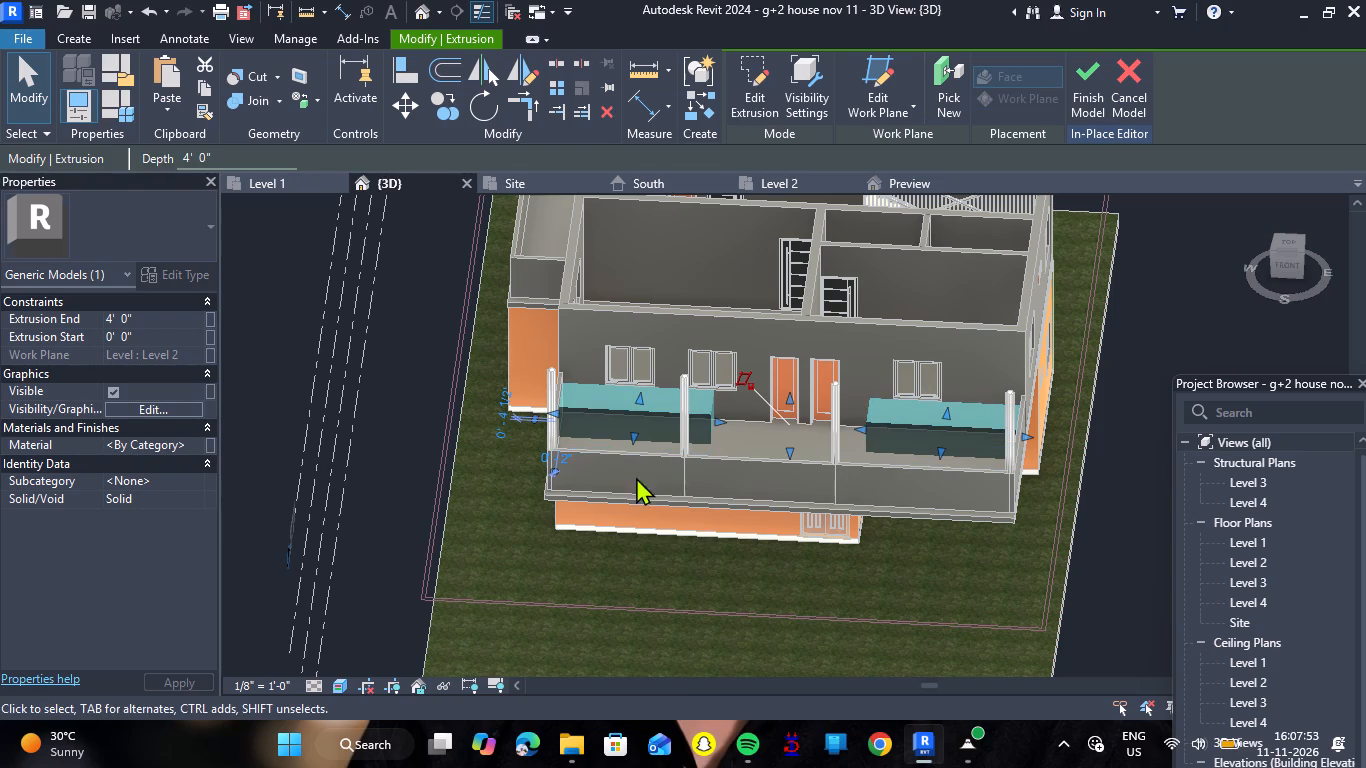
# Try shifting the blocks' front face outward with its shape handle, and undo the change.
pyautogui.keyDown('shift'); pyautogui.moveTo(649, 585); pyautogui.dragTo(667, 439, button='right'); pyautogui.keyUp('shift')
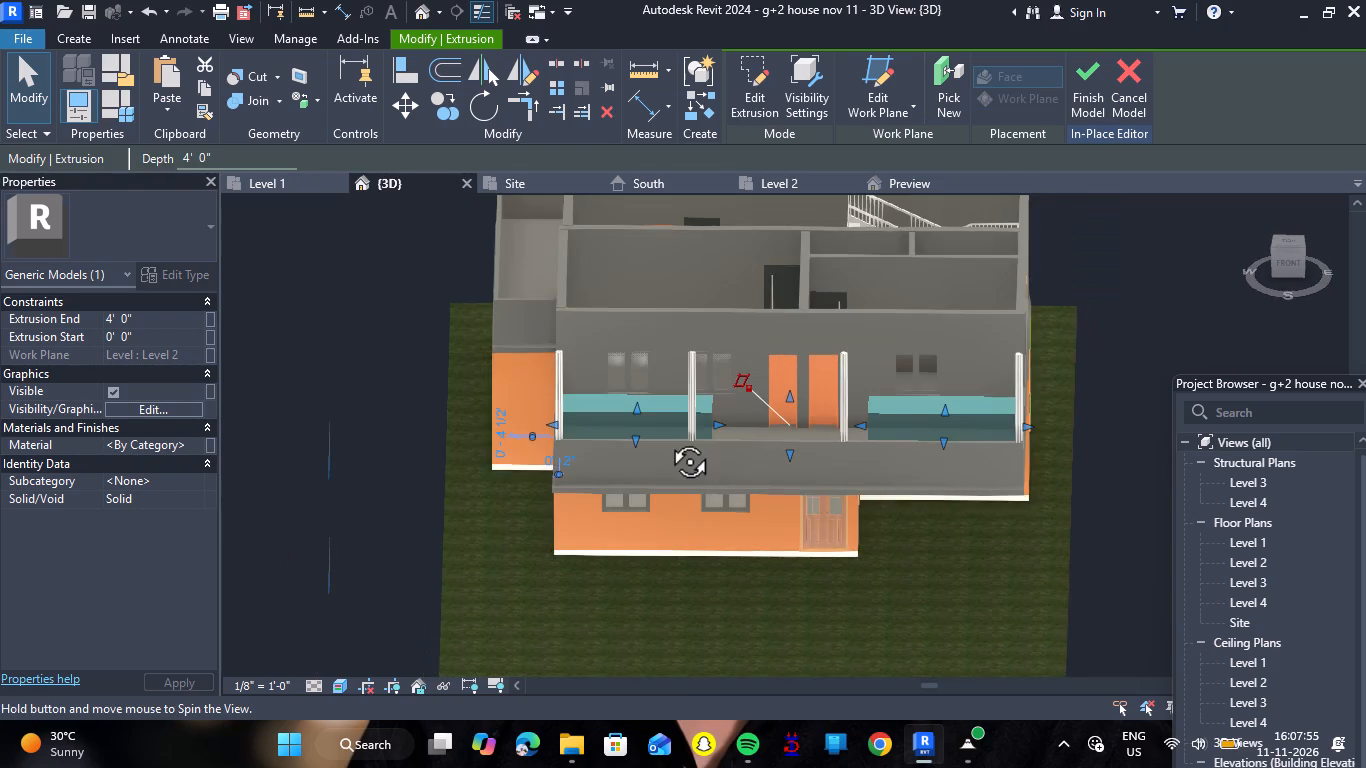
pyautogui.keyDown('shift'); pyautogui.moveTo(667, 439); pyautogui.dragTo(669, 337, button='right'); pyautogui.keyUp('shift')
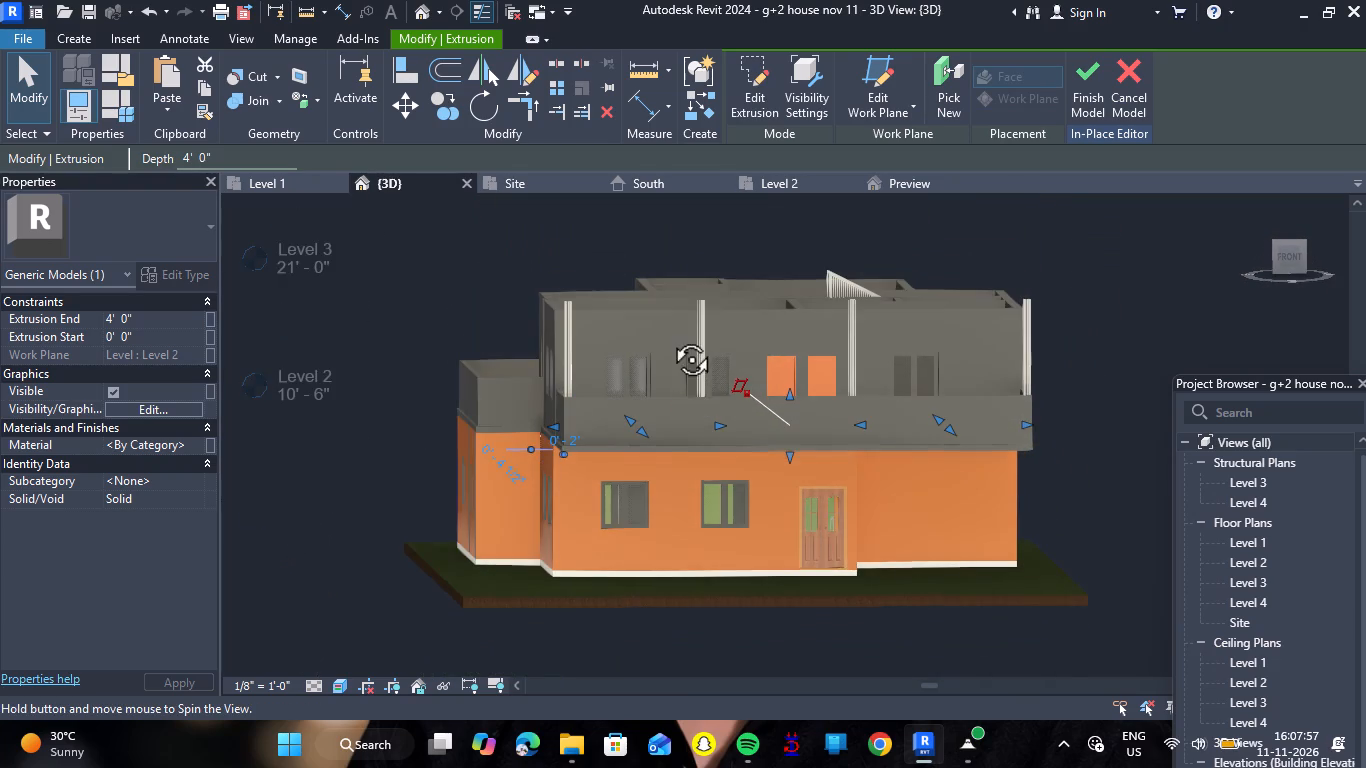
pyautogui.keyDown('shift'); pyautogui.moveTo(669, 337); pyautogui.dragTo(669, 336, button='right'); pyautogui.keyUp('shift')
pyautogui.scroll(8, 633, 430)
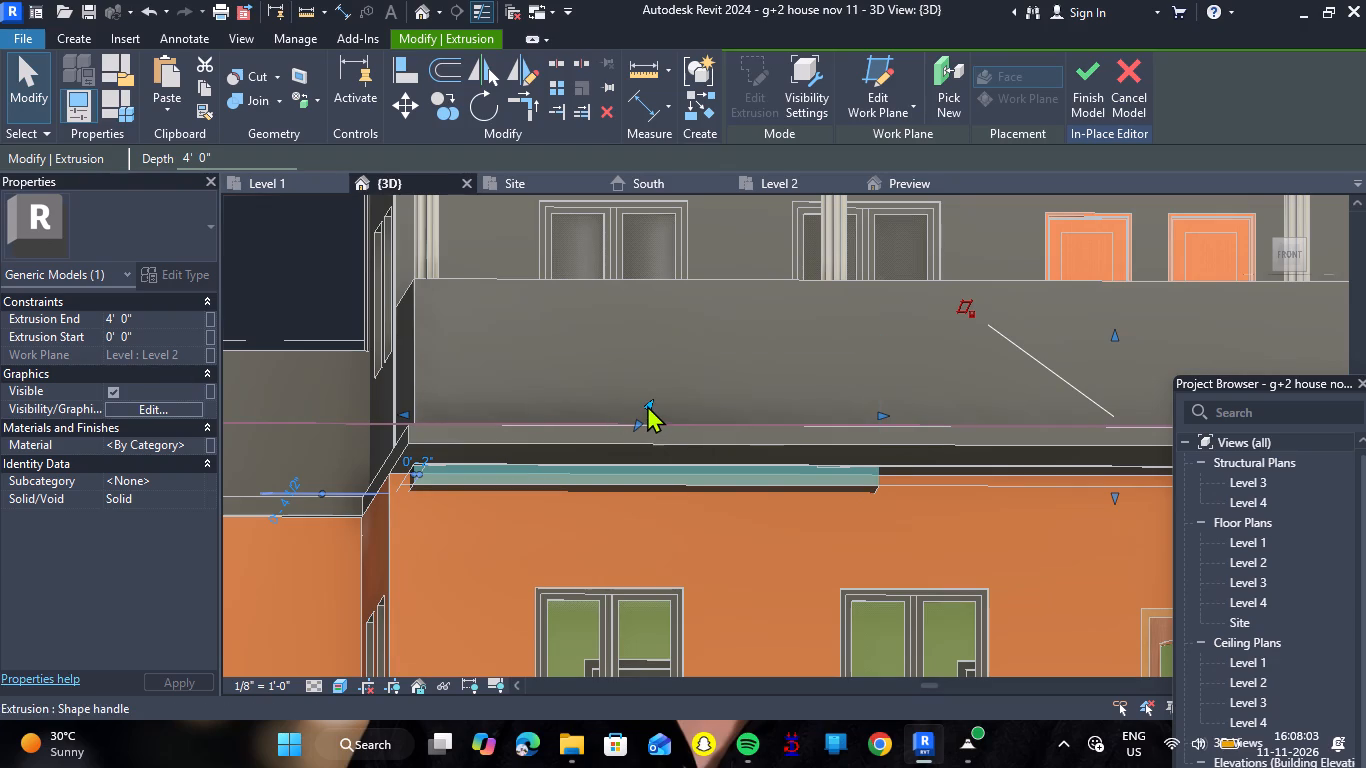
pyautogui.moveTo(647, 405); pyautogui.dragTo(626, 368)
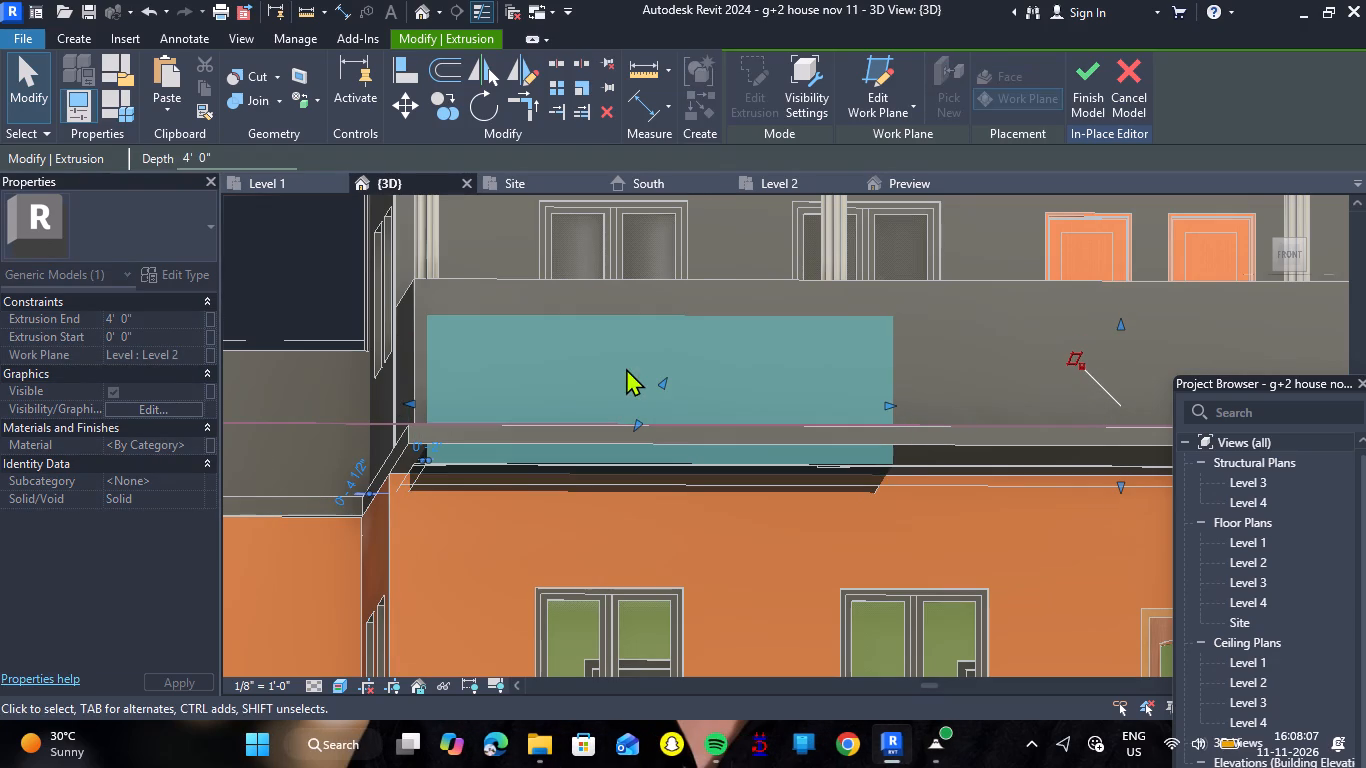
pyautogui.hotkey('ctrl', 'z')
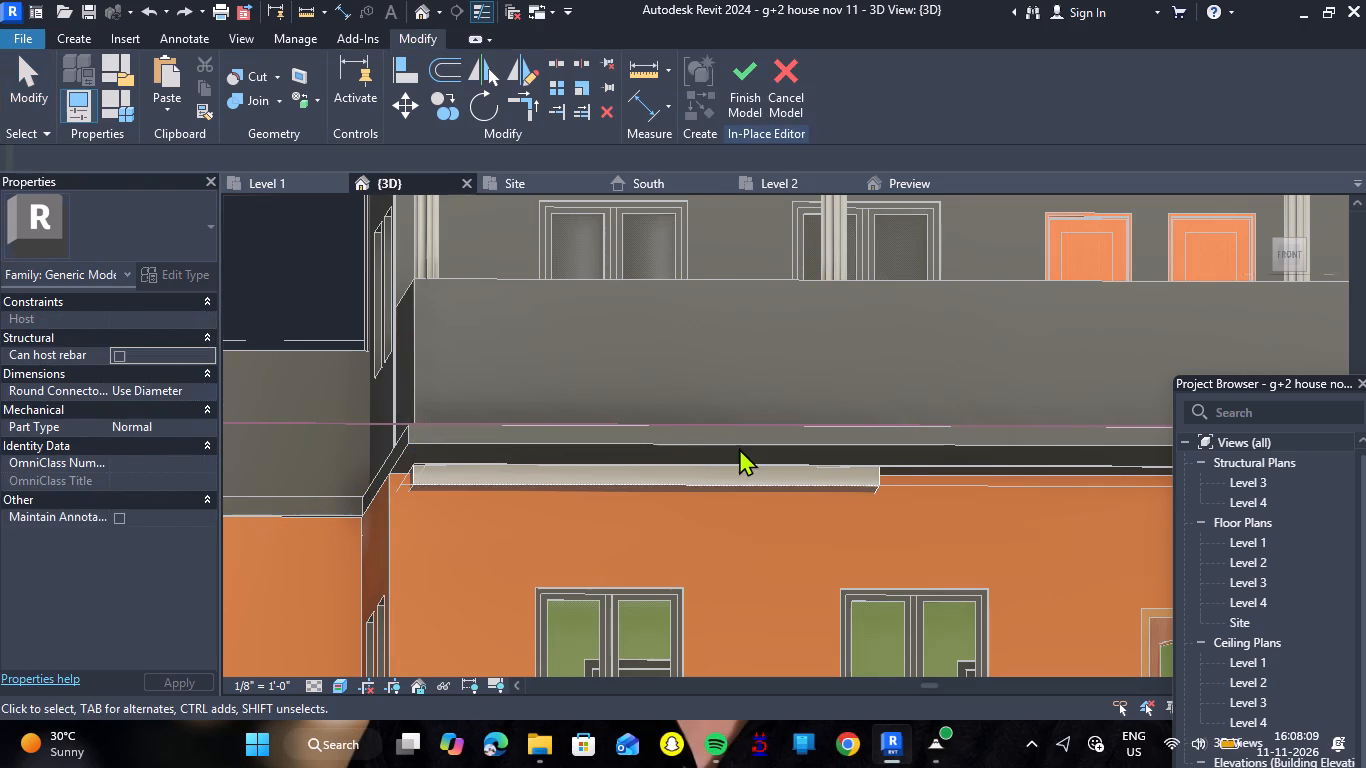
# Reshape the two blocks in 3D by raising their top to about 4'-7 3/4" and their base to about 1'-3 1/4".
pyautogui.keyDown('shift'); pyautogui.moveTo(809, 517); pyautogui.dragTo(765, 526, button='right'); pyautogui.keyUp('shift')
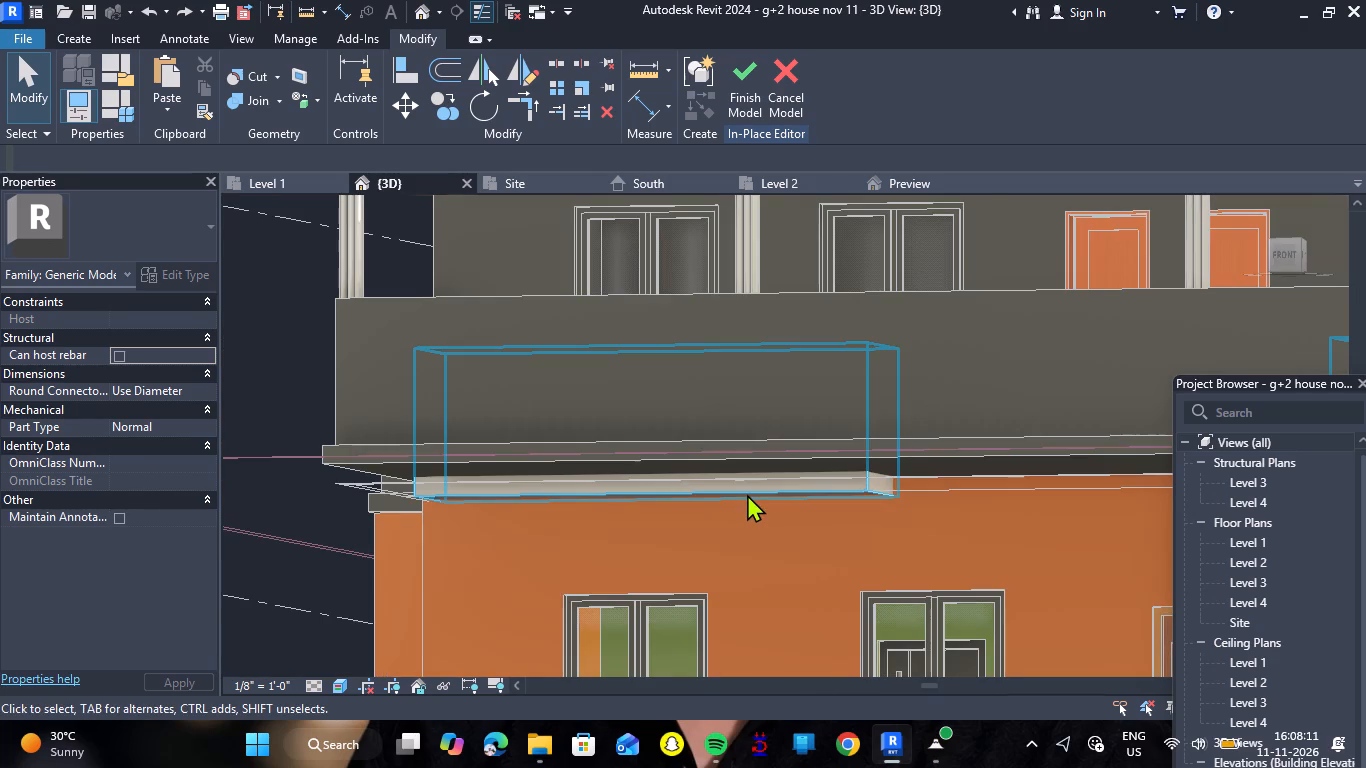
pyautogui.click(747, 494)
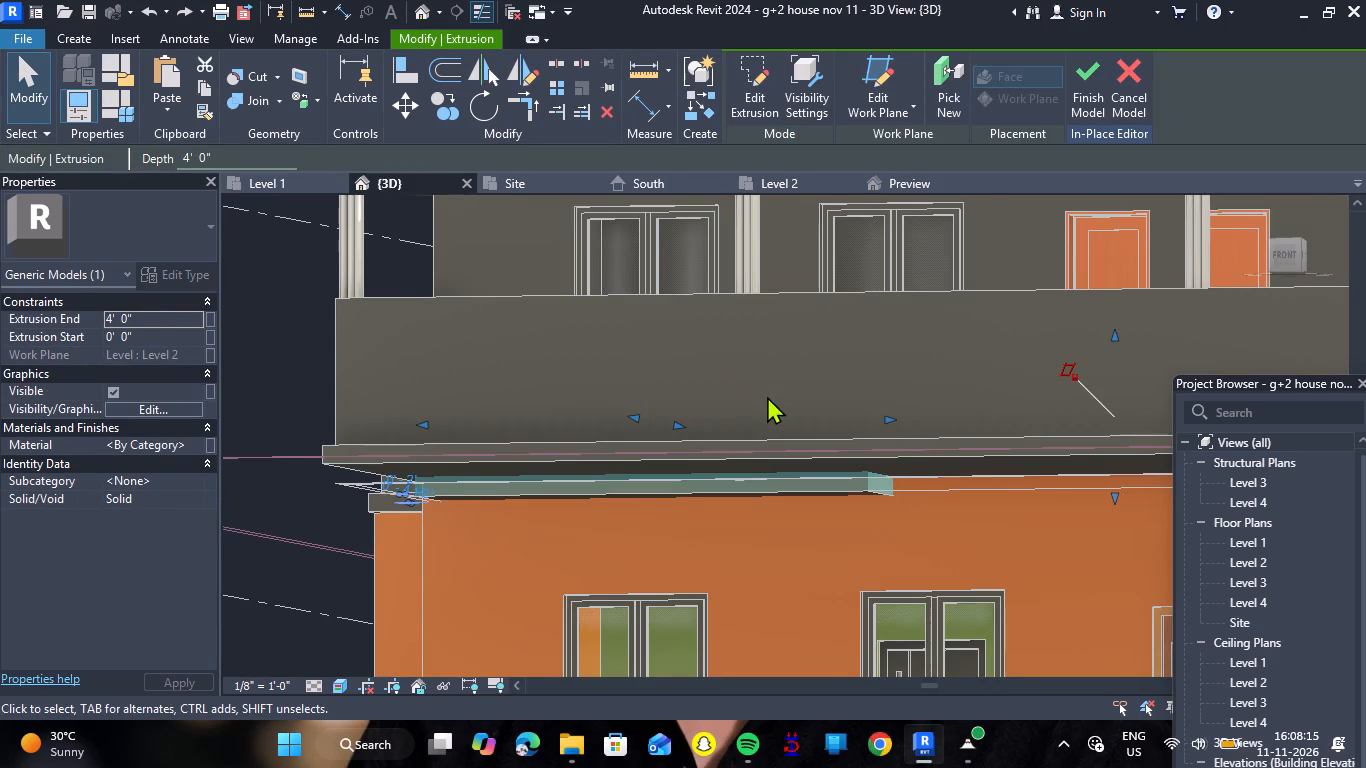
pyautogui.moveTo(1112, 339); pyautogui.dragTo(1110, 316)
pyautogui.moveTo(1117, 502); pyautogui.dragTo(1116, 448)
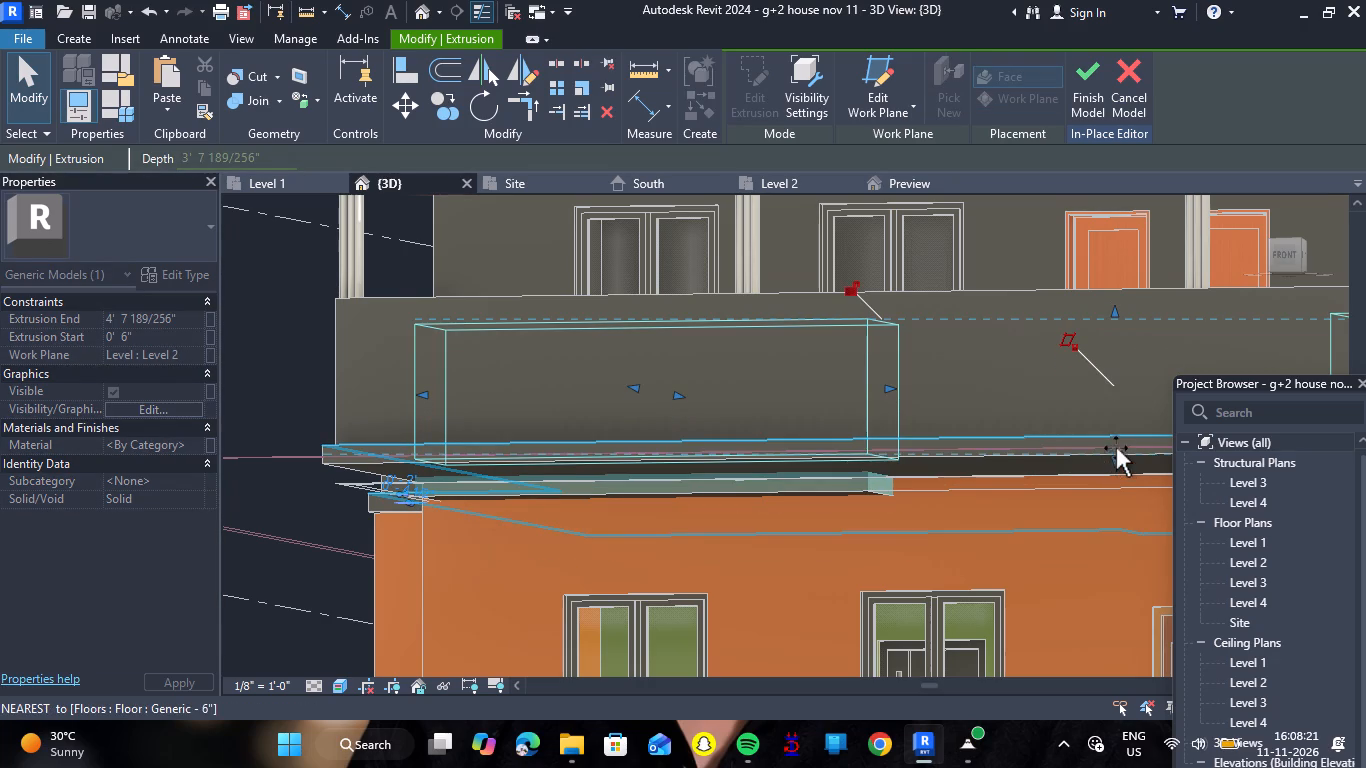
pyautogui.moveTo(1116, 448); pyautogui.dragTo(1116, 433)
pyautogui.click(1116, 433)
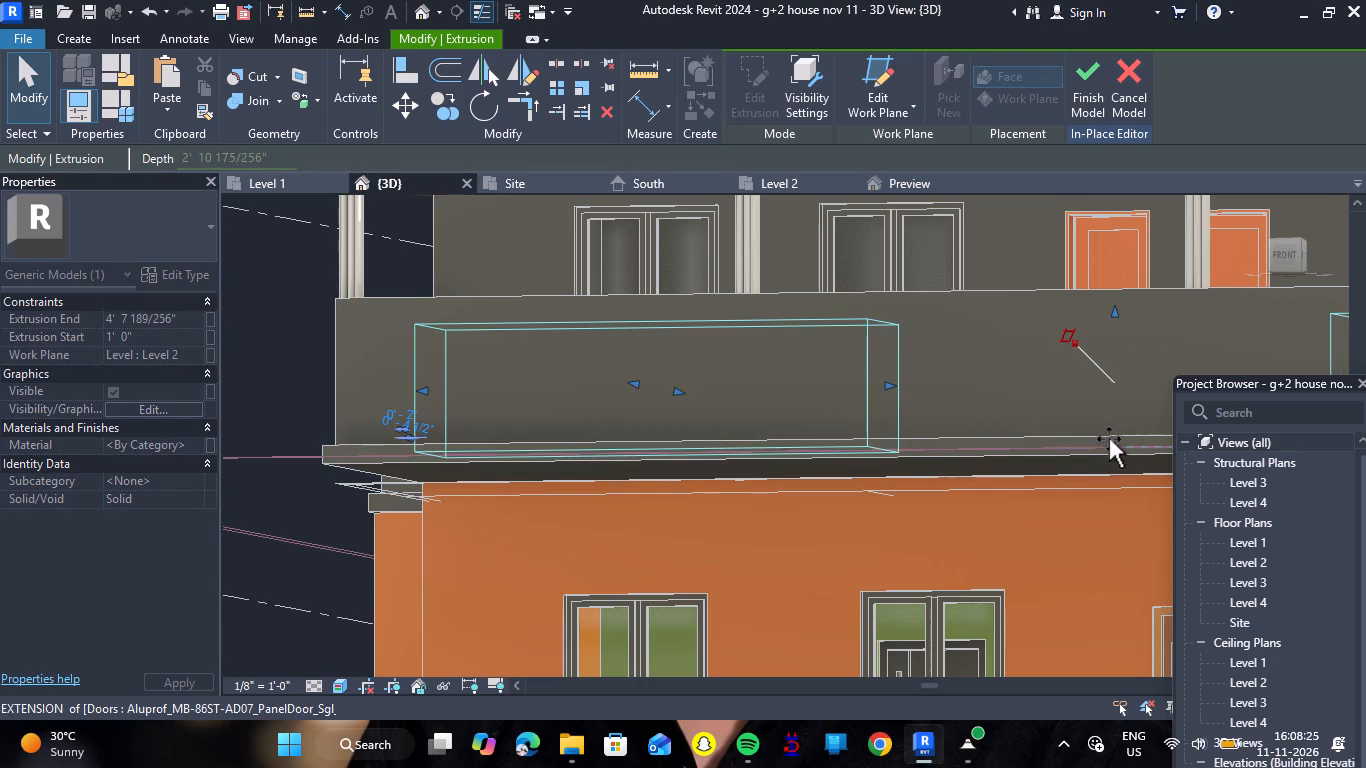
pyautogui.scroll(-5, 989, 445)
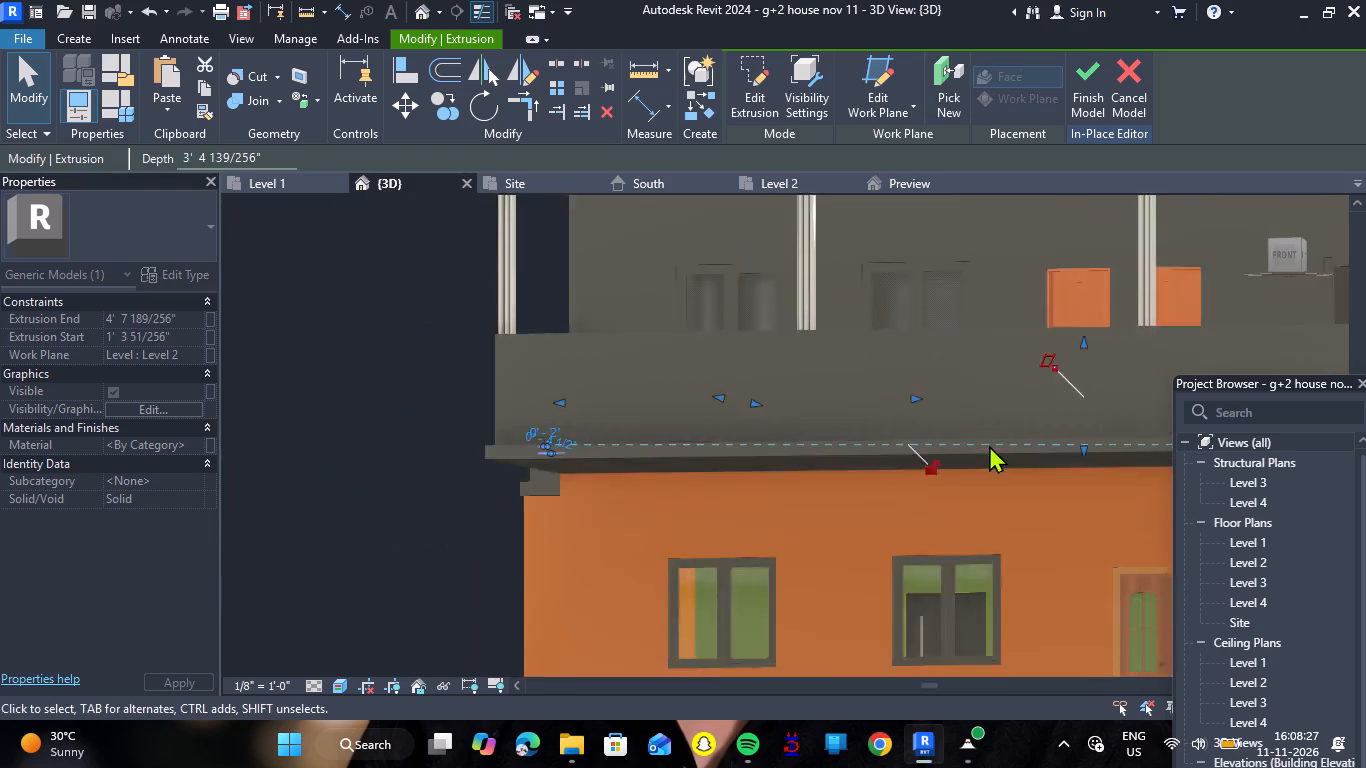
pyautogui.keyDown('shift'); pyautogui.moveTo(972, 465); pyautogui.dragTo(973, 594, button='right'); pyautogui.keyUp('shift')
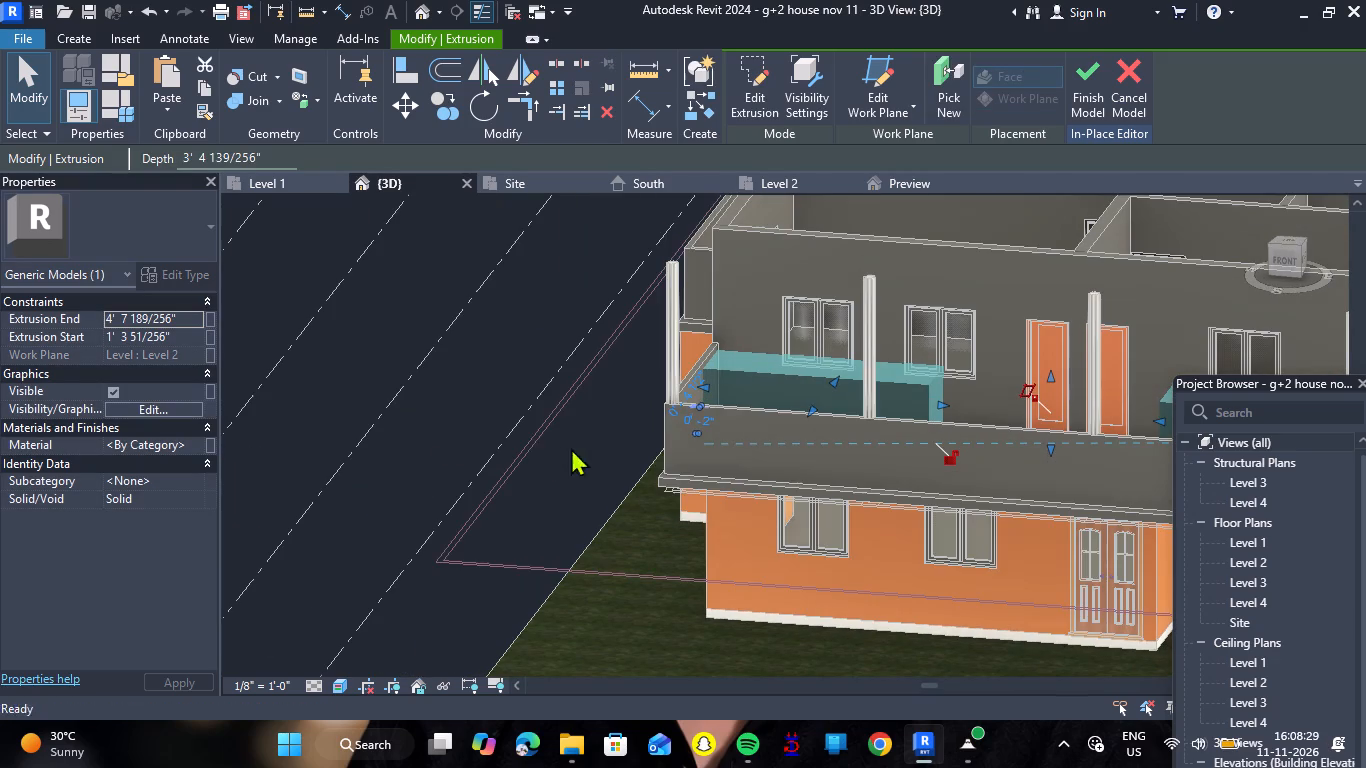
pyautogui.click(557, 452)
pyautogui.scroll(-5, 814, 430)
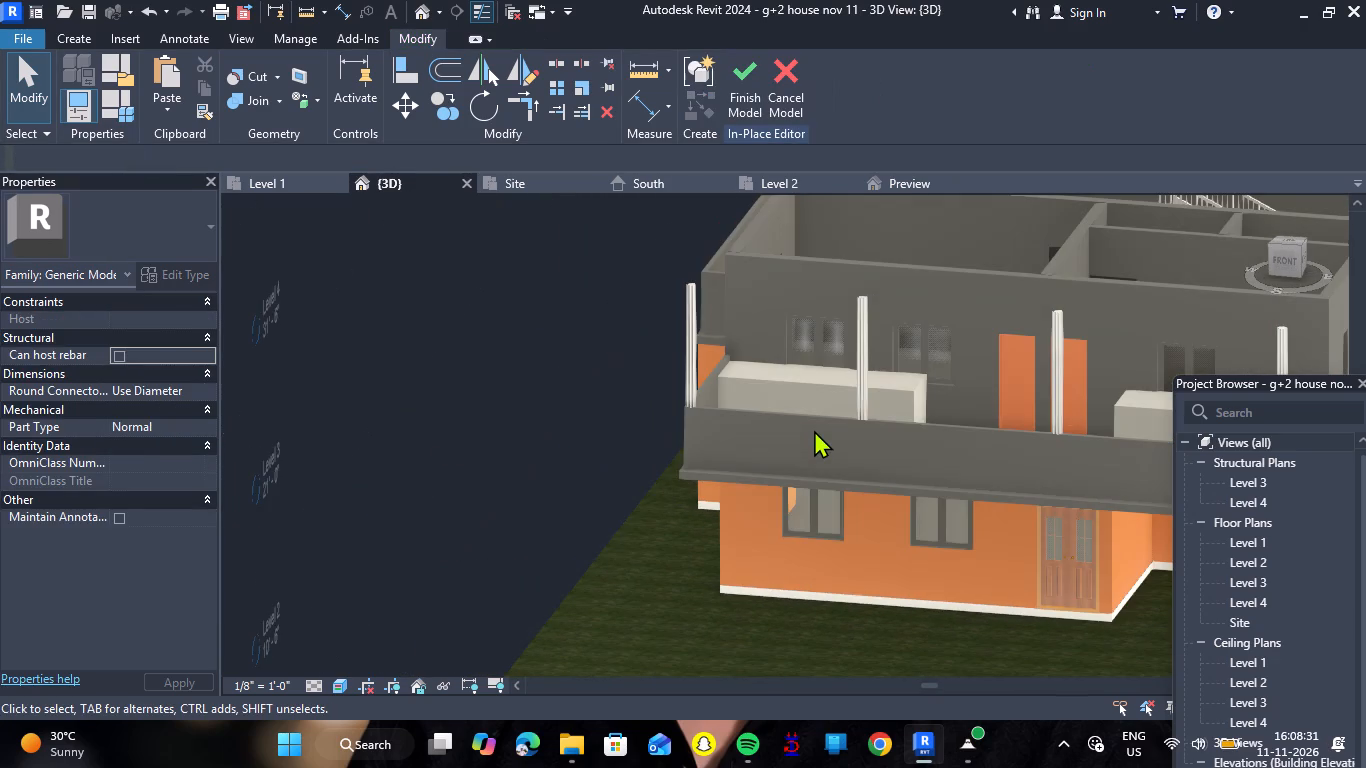
# Select the two-block extrusion again and set its Extrusion End to 3'.
pyautogui.keyDown('shift'); pyautogui.moveTo(855, 432); pyautogui.dragTo(884, 536, button='right'); pyautogui.keyUp('shift')
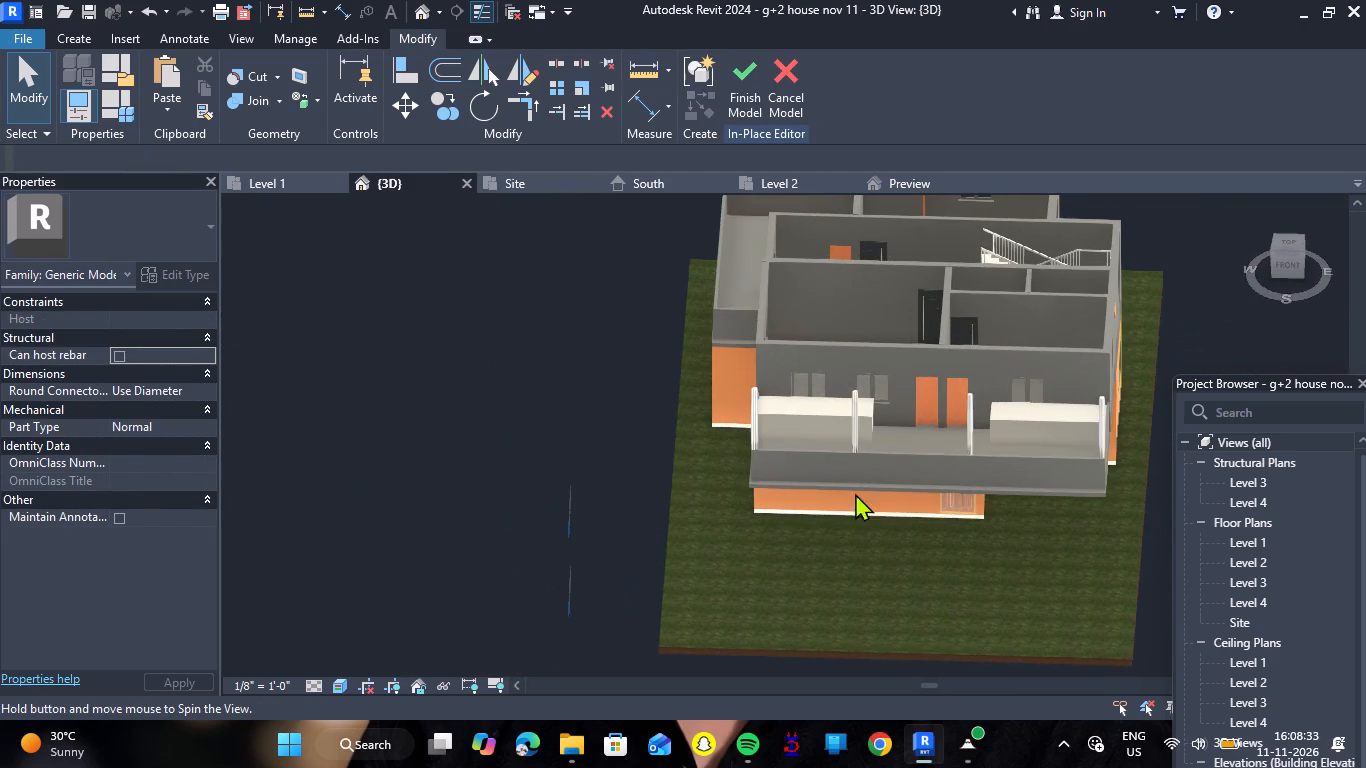
pyautogui.click(815, 419)
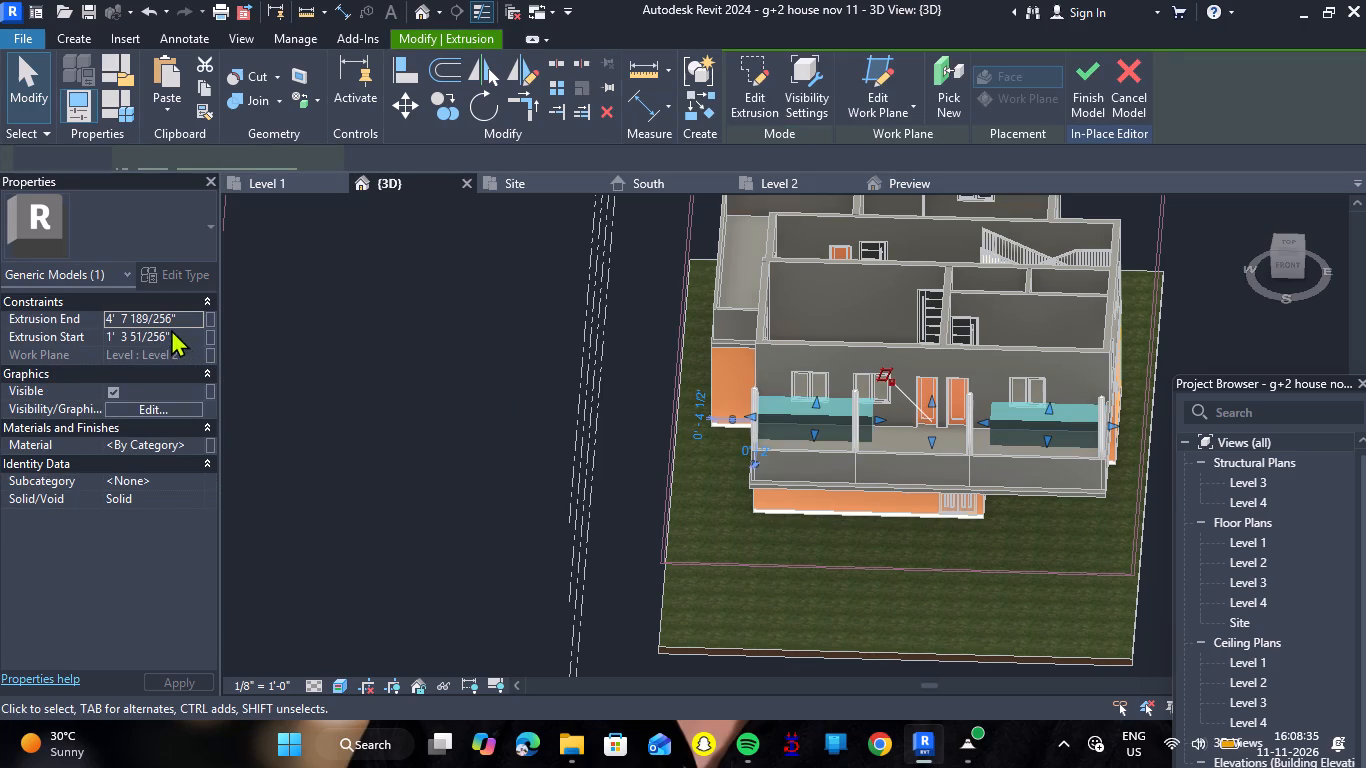
pyautogui.click(179, 322)
pyautogui.press('BackSpace')
pyautogui.press('BackSpace')
pyautogui.press('BackSpace')
pyautogui.press('BackSpace')
pyautogui.press('BackSpace')
pyautogui.press('BackSpace')
pyautogui.press('BackSpace')
pyautogui.press('BackSpace')
pyautogui.press('BackSpace')
pyautogui.press('BackSpace')
pyautogui.press('BackSpace')
pyautogui.press('BackSpace')
pyautogui.press('BackSpace')
pyautogui.press('BackSpace')
pyautogui.press('BackSpace')
pyautogui.press('BackSpace')
pyautogui.press('BackSpace')
pyautogui.press('BackSpace')
pyautogui.press('BackSpace')
pyautogui.press('BackSpace')
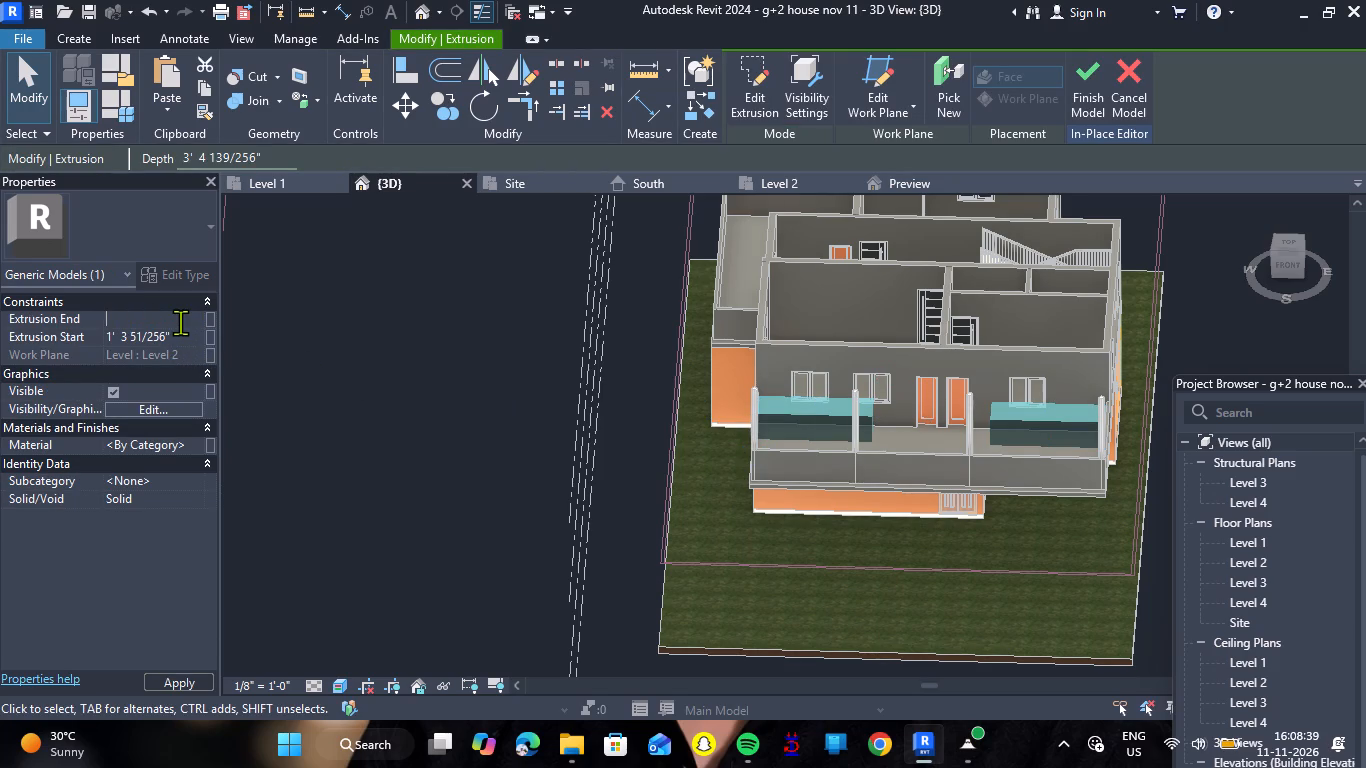
pyautogui.write("3'")
pyautogui.press('Return')
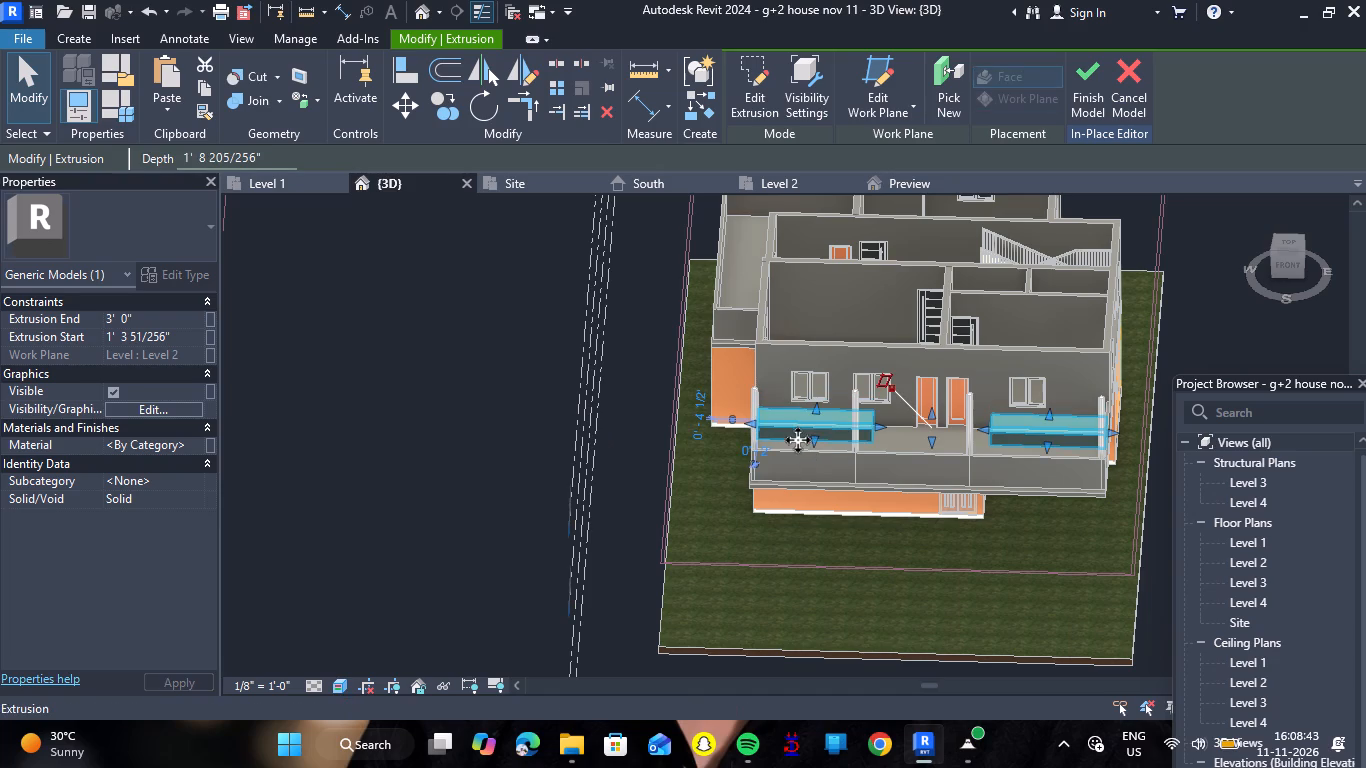
pyautogui.click(1189, 337)
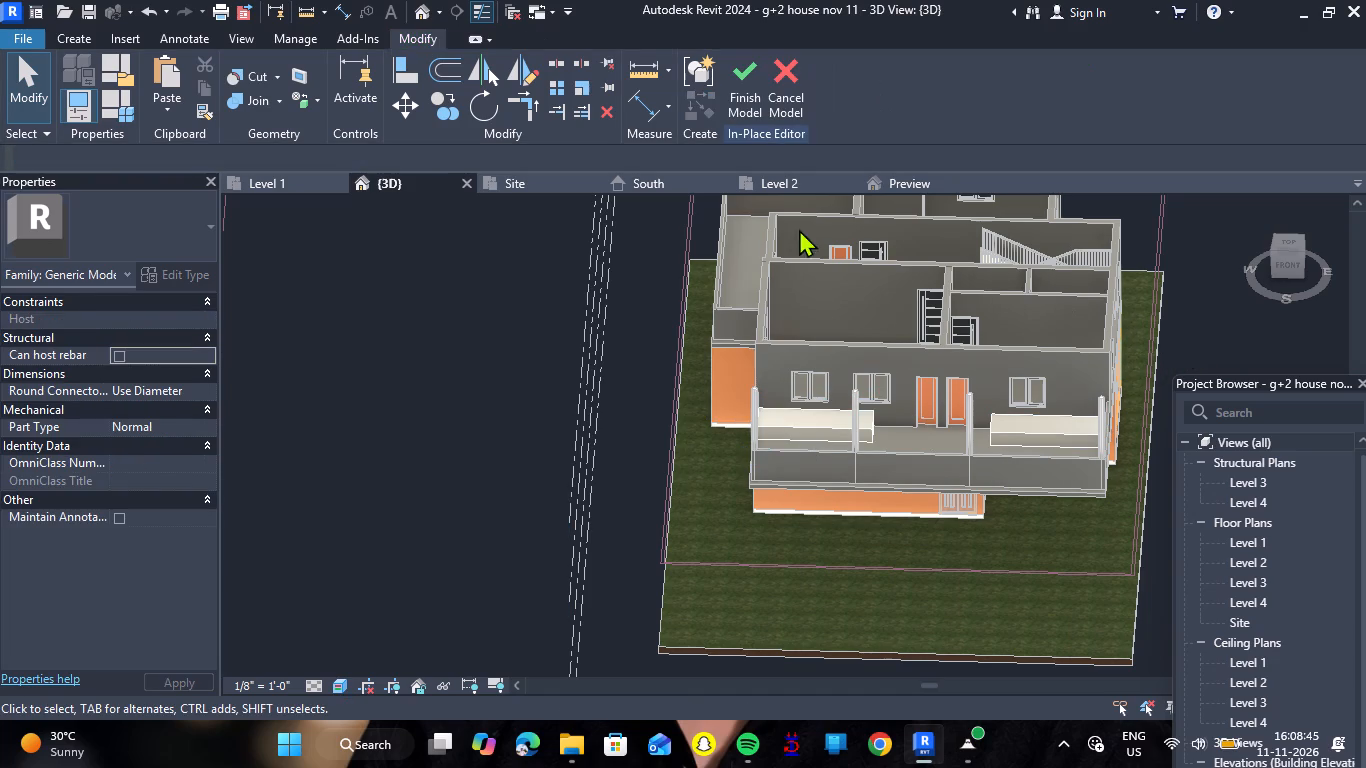
# Start a rectangular void extrusion in the Level 2 plan, picking the raised block extrusion as its work plane.
pyautogui.click(785, 183)
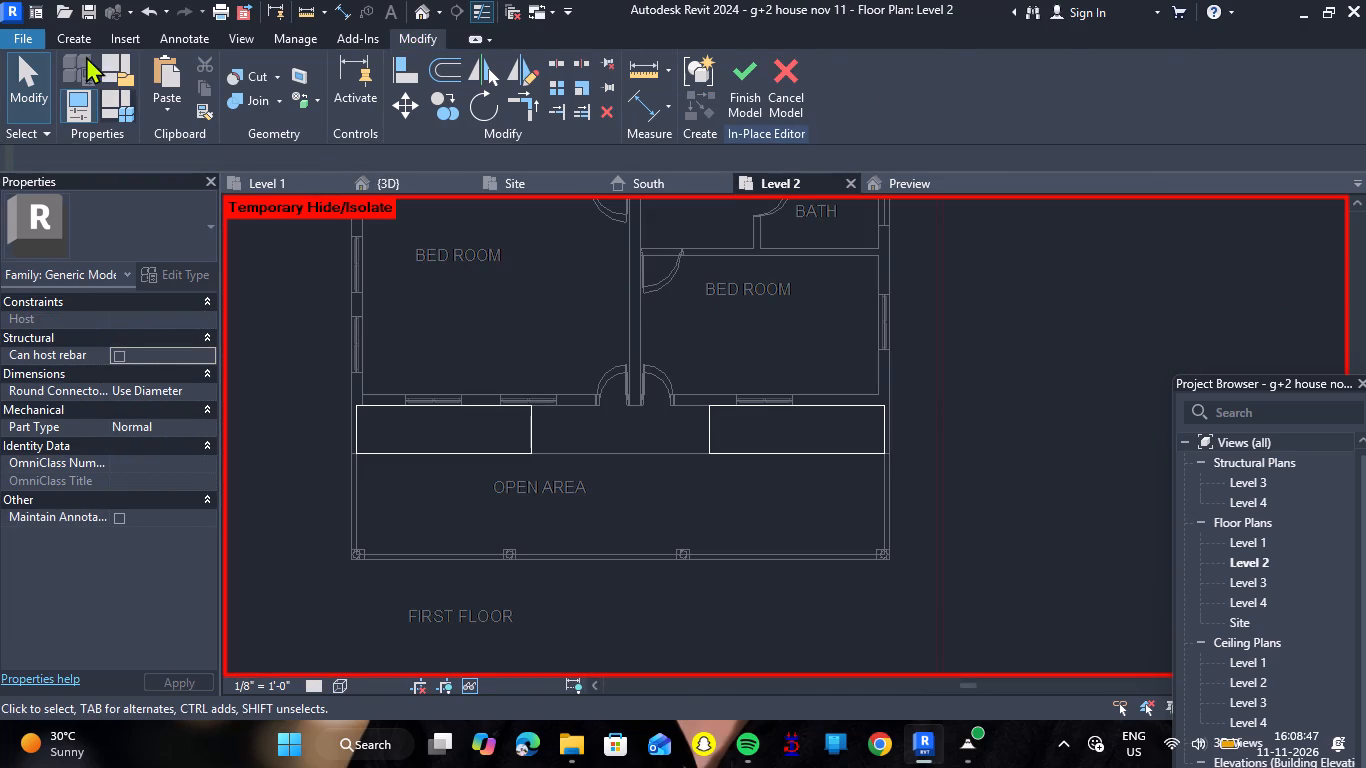
pyautogui.click(73, 34)
pyautogui.click(381, 78)
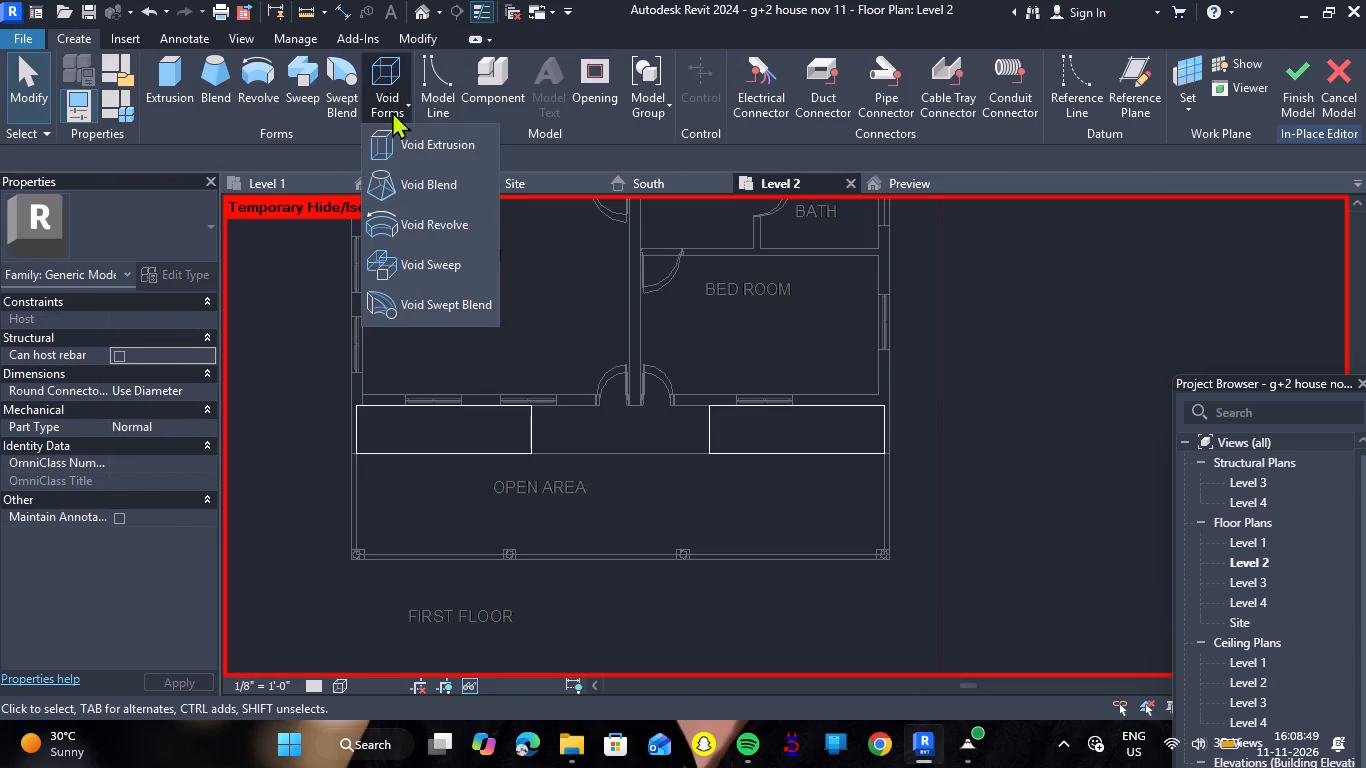
pyautogui.click(399, 127)
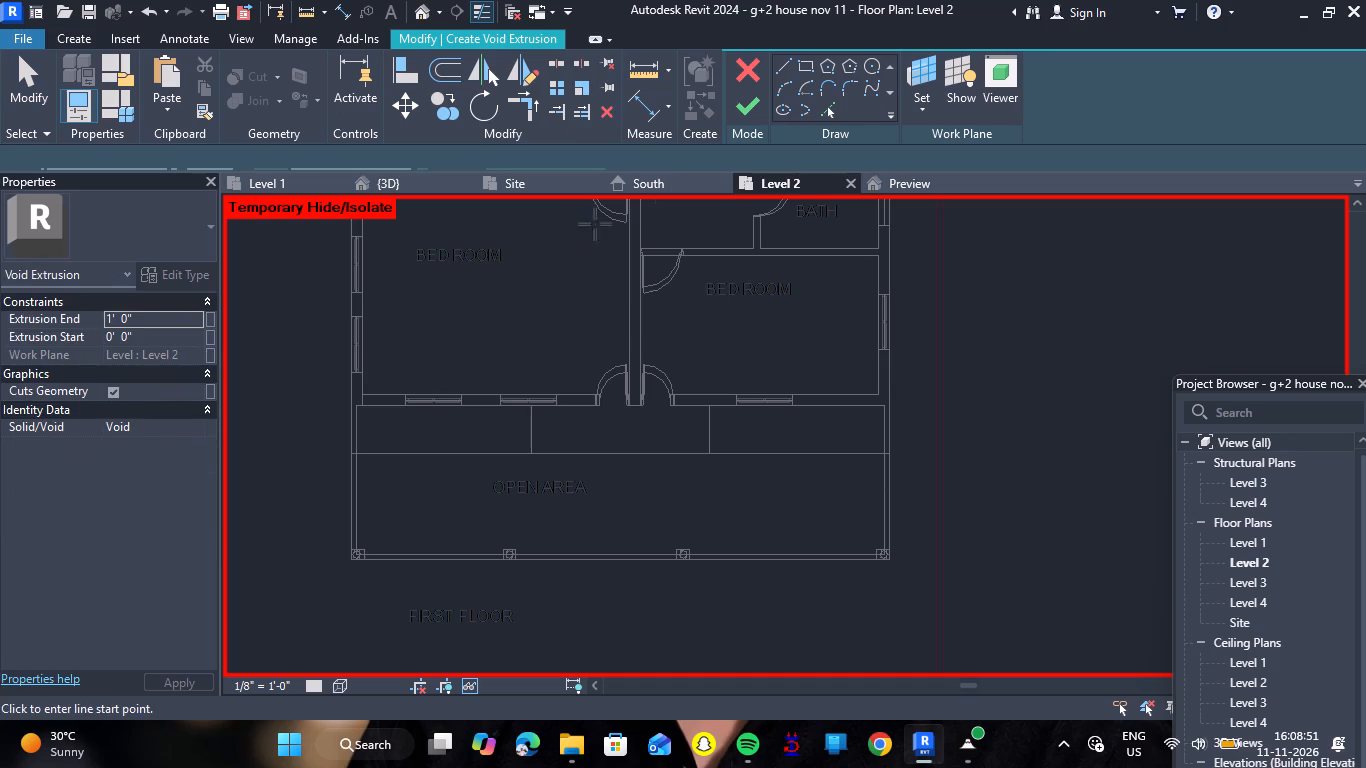
pyautogui.click(910, 111)
pyautogui.click(951, 191)
pyautogui.click(521, 448)
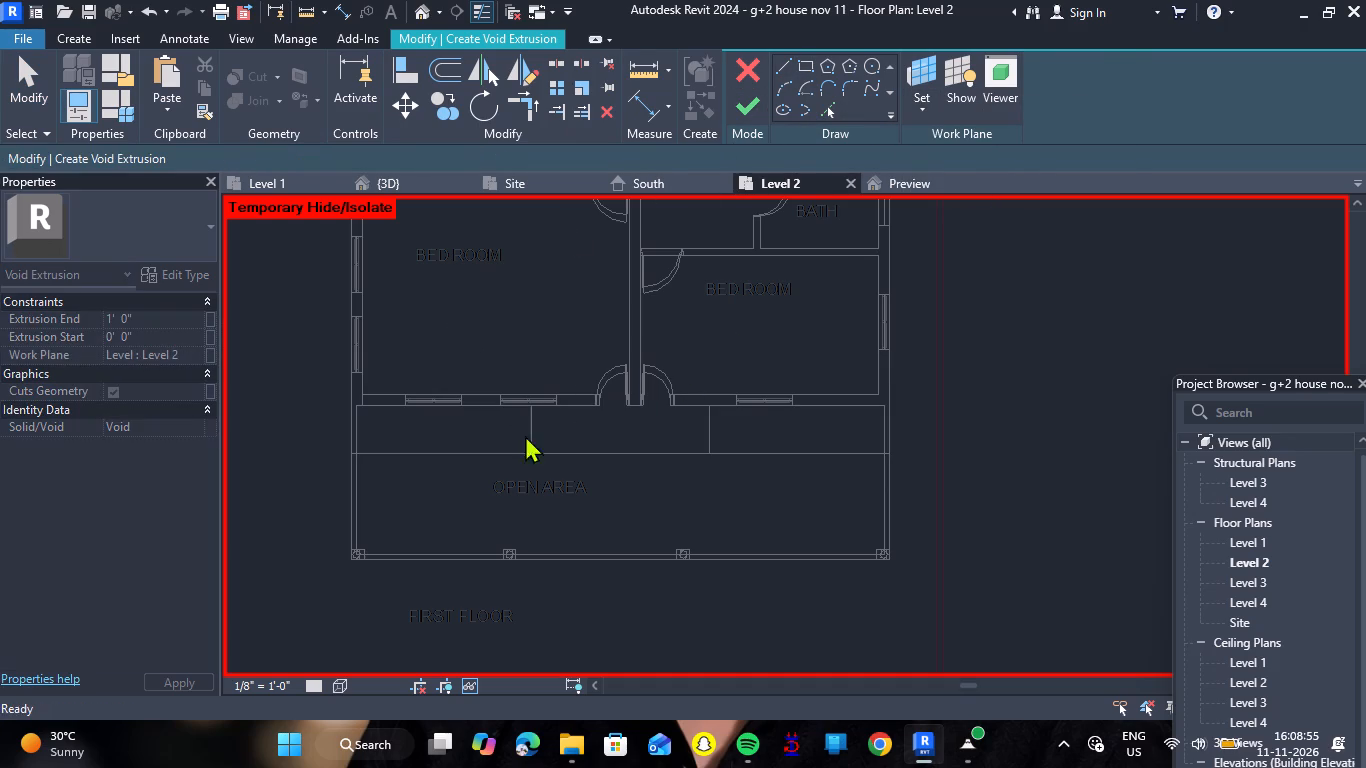
pyautogui.click(806, 65)
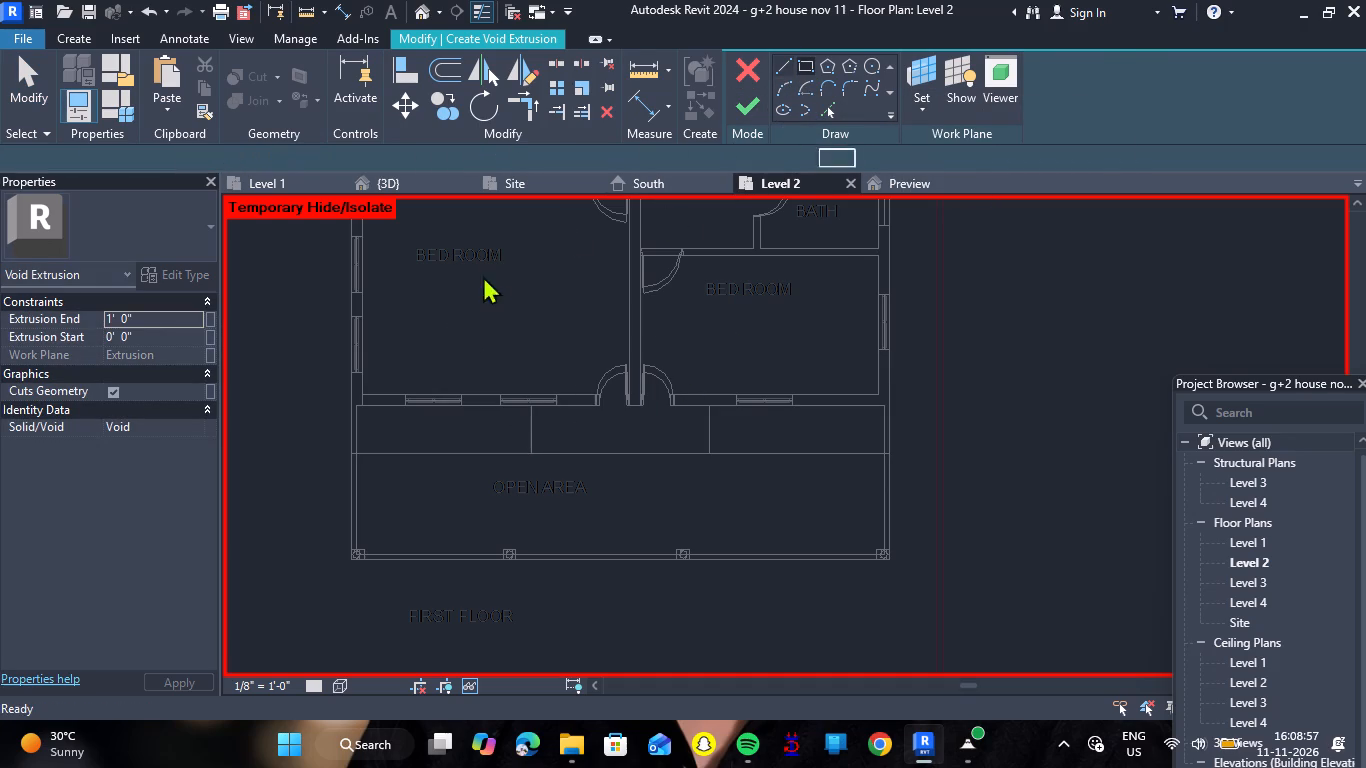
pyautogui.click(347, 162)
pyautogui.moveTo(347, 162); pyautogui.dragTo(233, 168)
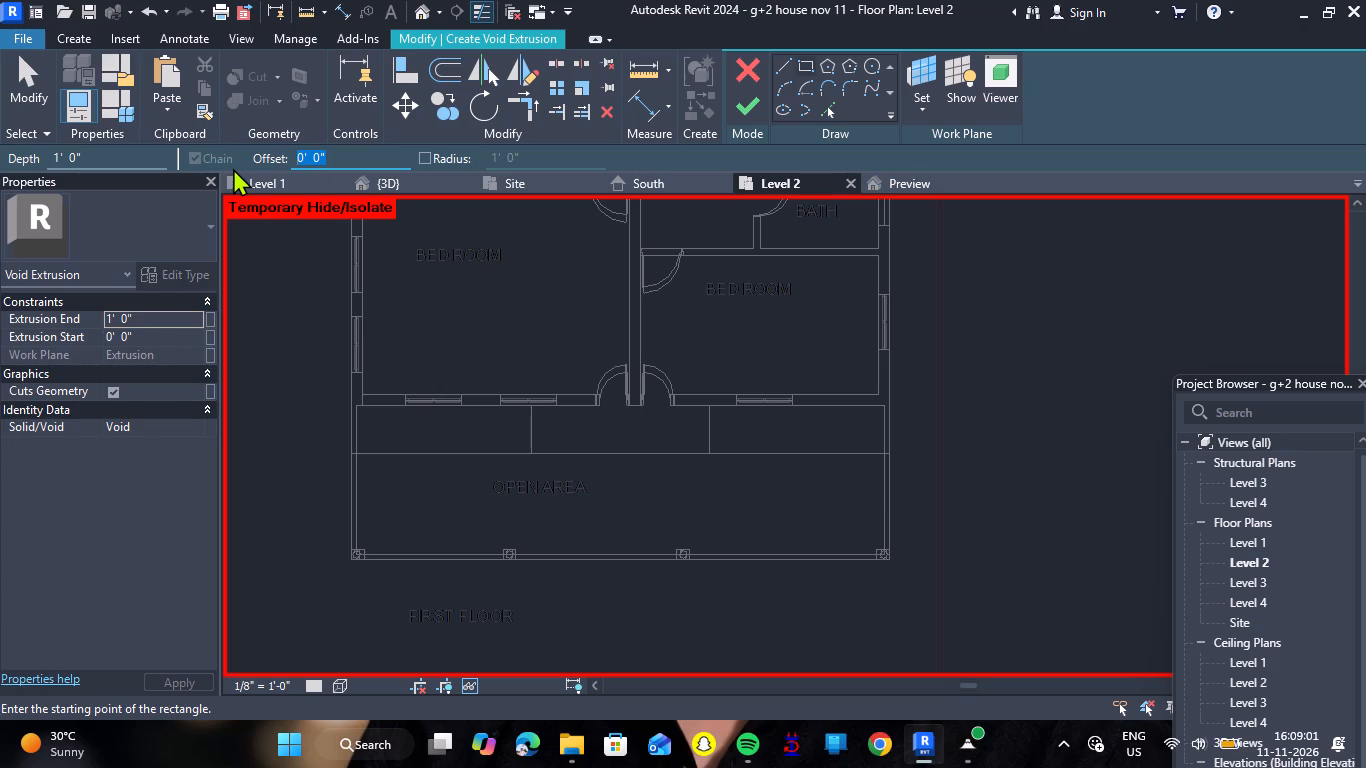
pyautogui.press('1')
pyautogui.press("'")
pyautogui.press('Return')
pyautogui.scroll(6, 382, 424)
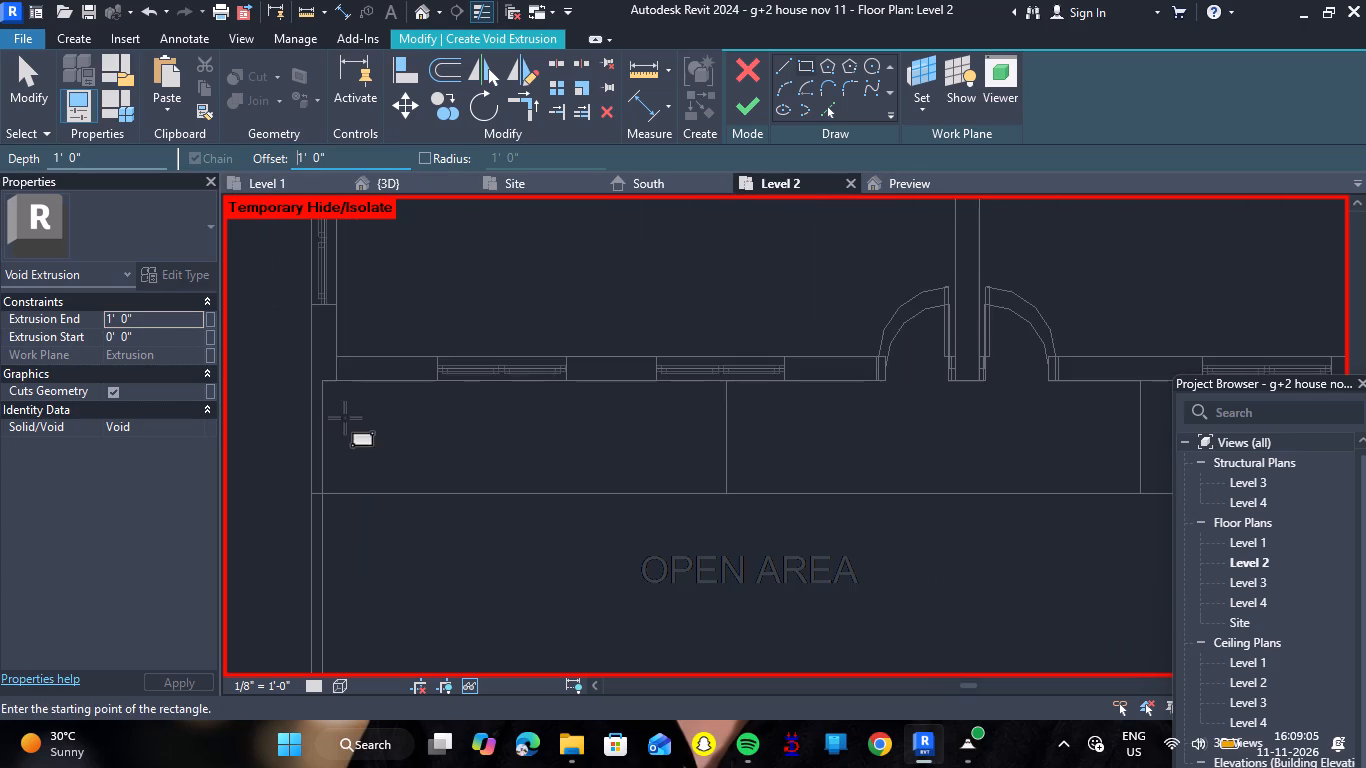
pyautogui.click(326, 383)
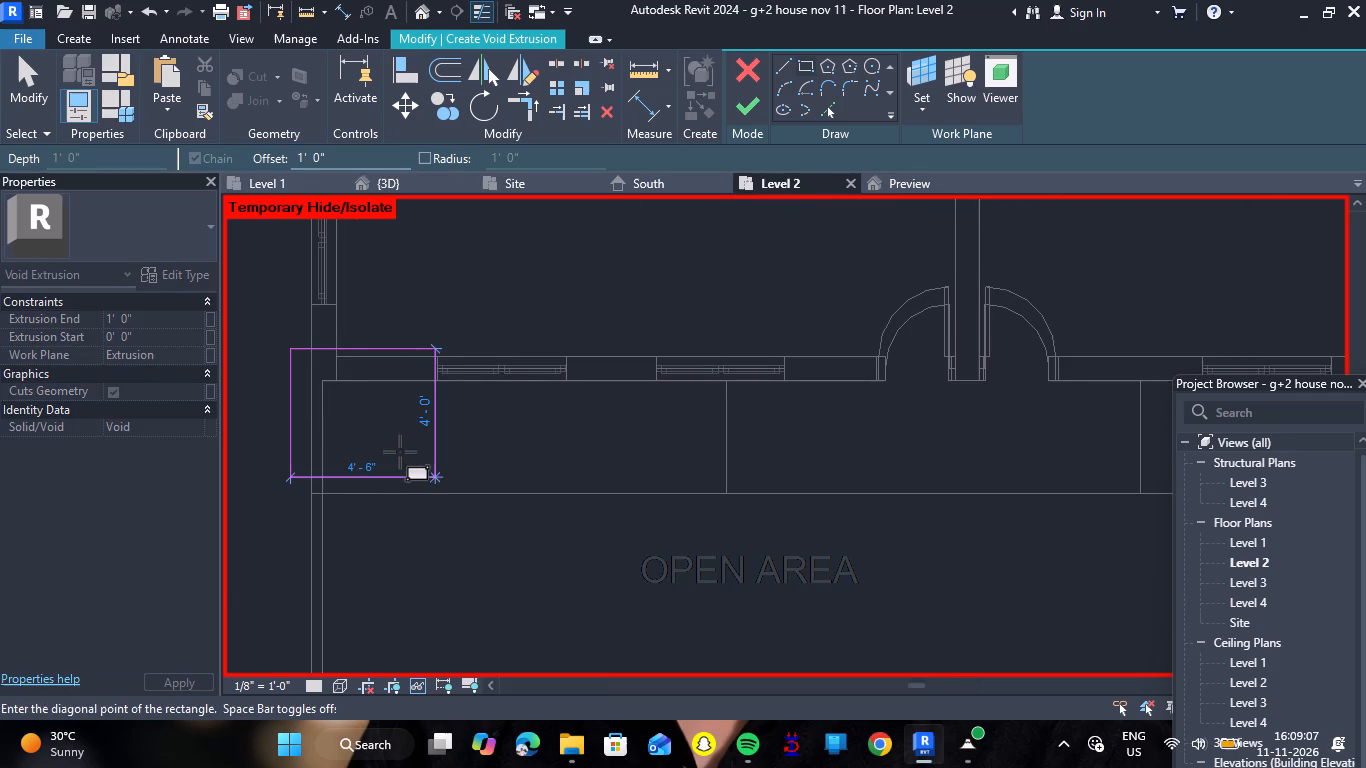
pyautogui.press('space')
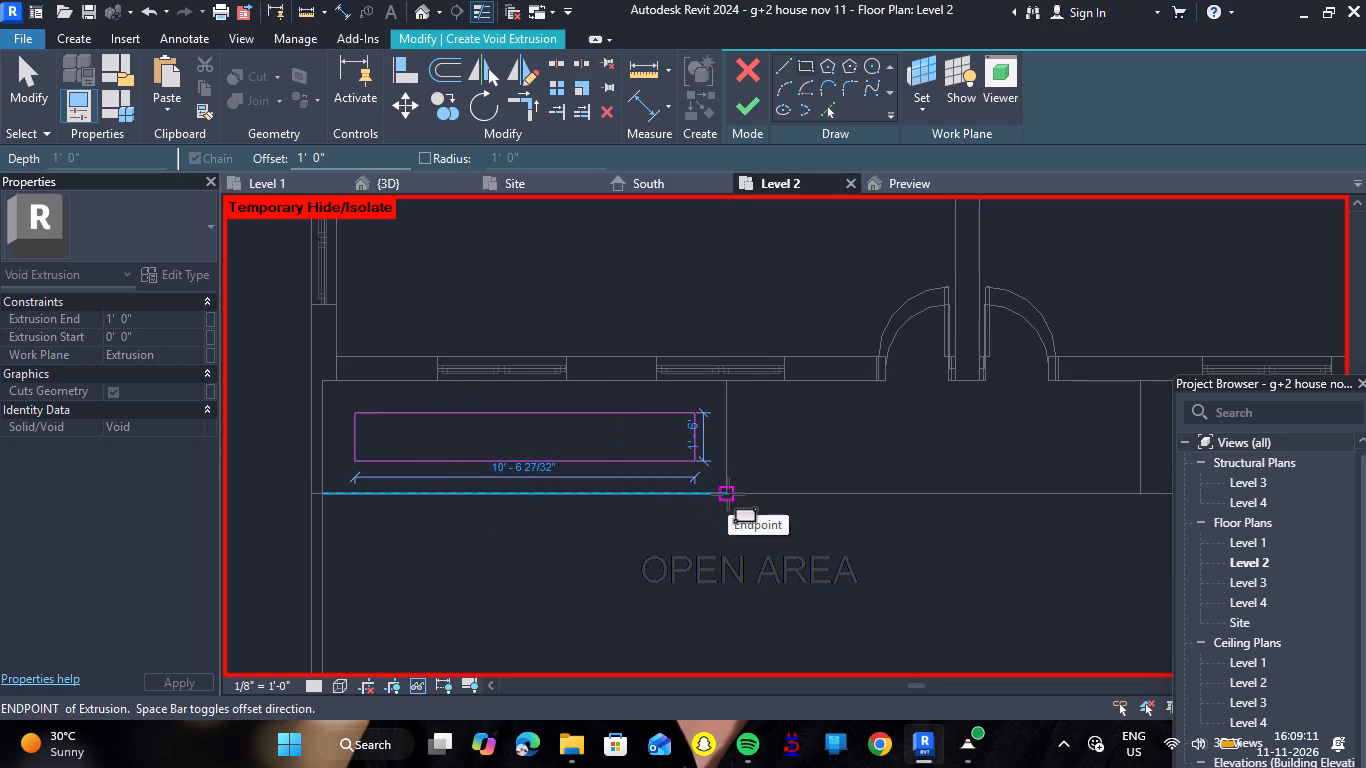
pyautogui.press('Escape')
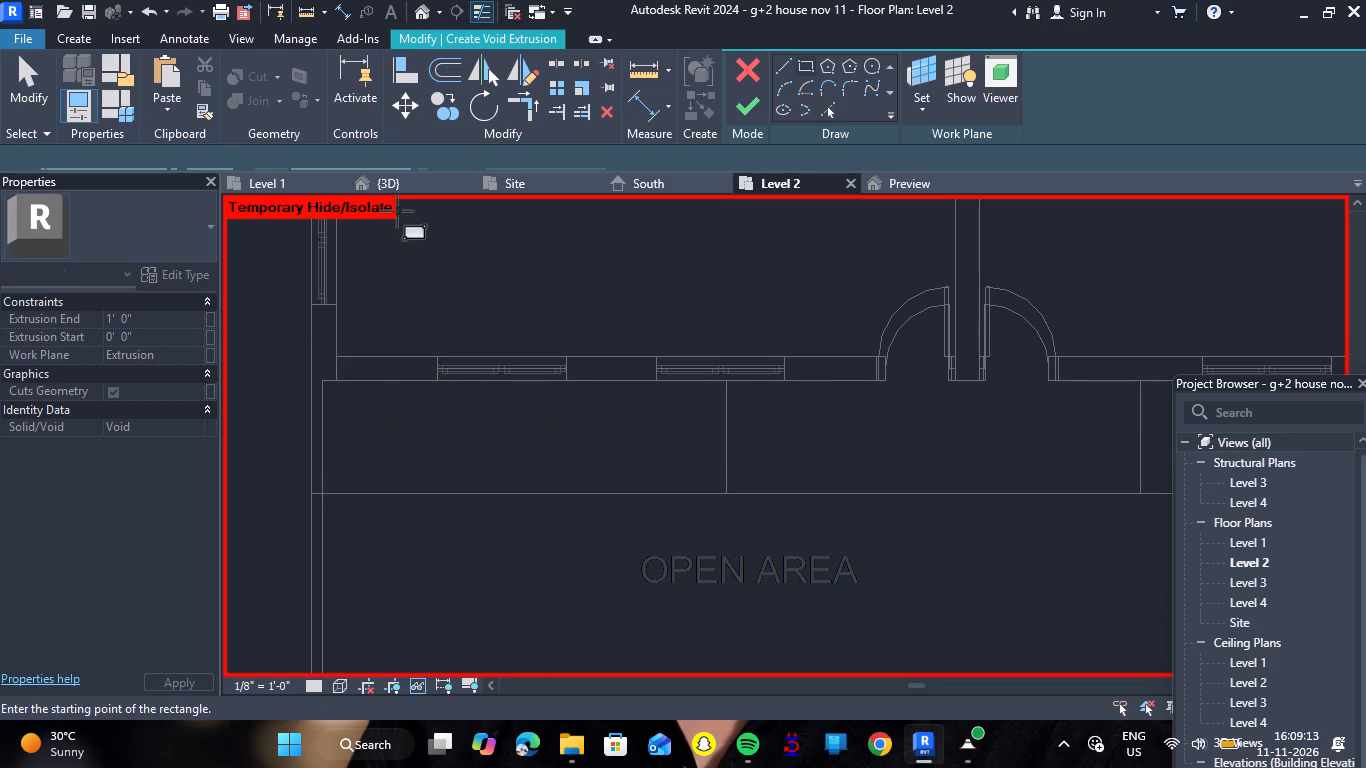
# Sketch the void rectangle inside the west block with a 9" inward offset, about 11'-0 27/32" by 2'-0".
pyautogui.click(336, 159)
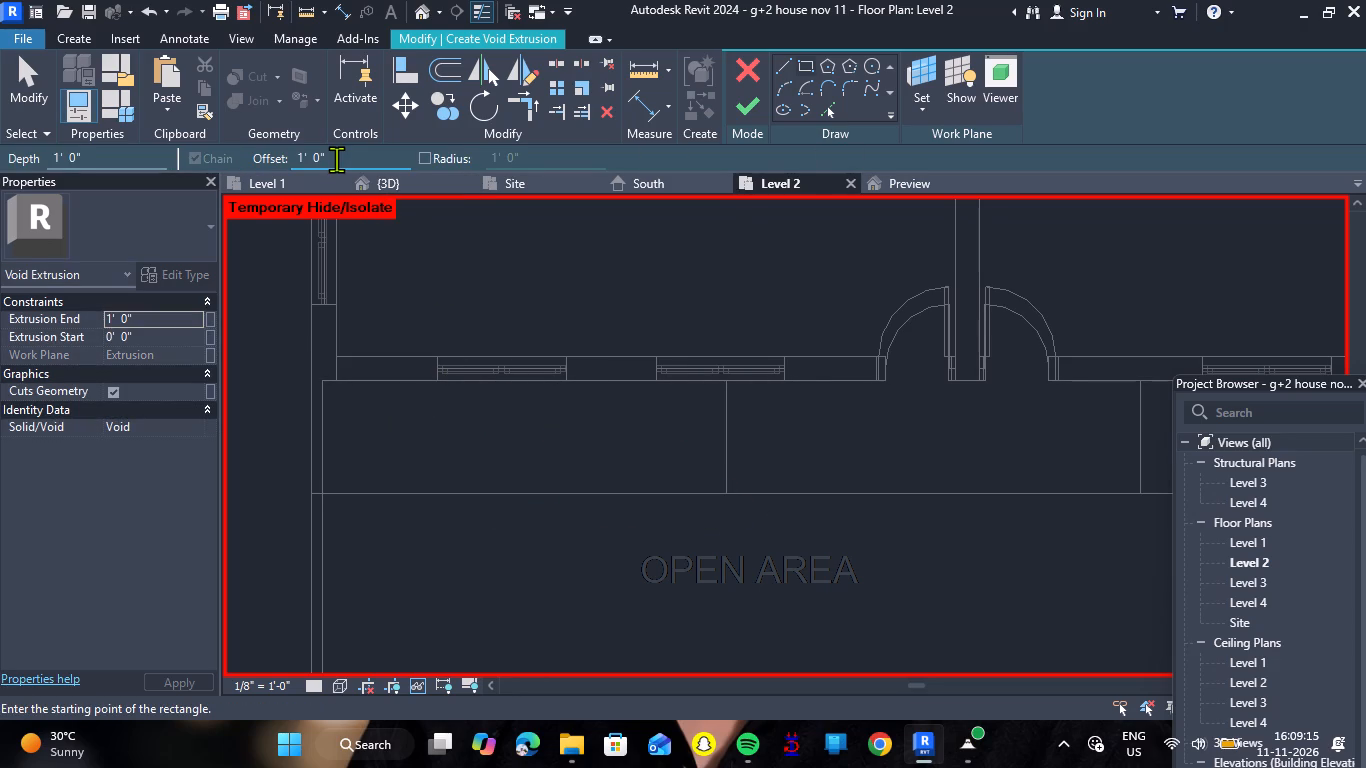
pyautogui.press('BackSpace')
pyautogui.press('BackSpace')
pyautogui.press('BackSpace')
pyautogui.press('BackSpace')
pyautogui.press('BackSpace')
pyautogui.press('BackSpace')
pyautogui.press('BackSpace')
pyautogui.press('BackSpace')
pyautogui.press('BackSpace')
pyautogui.press('BackSpace')
pyautogui.press('BackSpace')
pyautogui.press('BackSpace')
pyautogui.press('BackSpace')
pyautogui.press('BackSpace')
pyautogui.press('BackSpace')
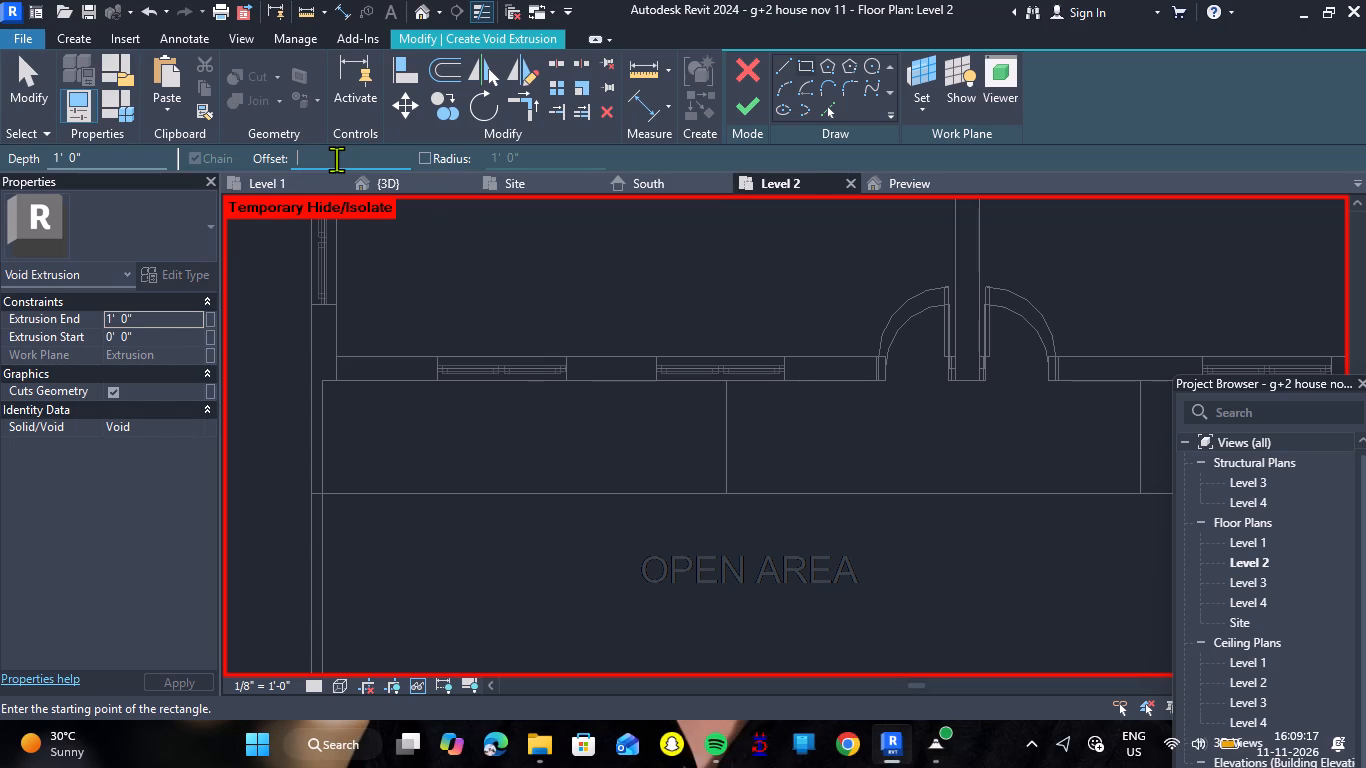
pyautogui.write('9"')
pyautogui.press('Return')
pyautogui.click(325, 380)
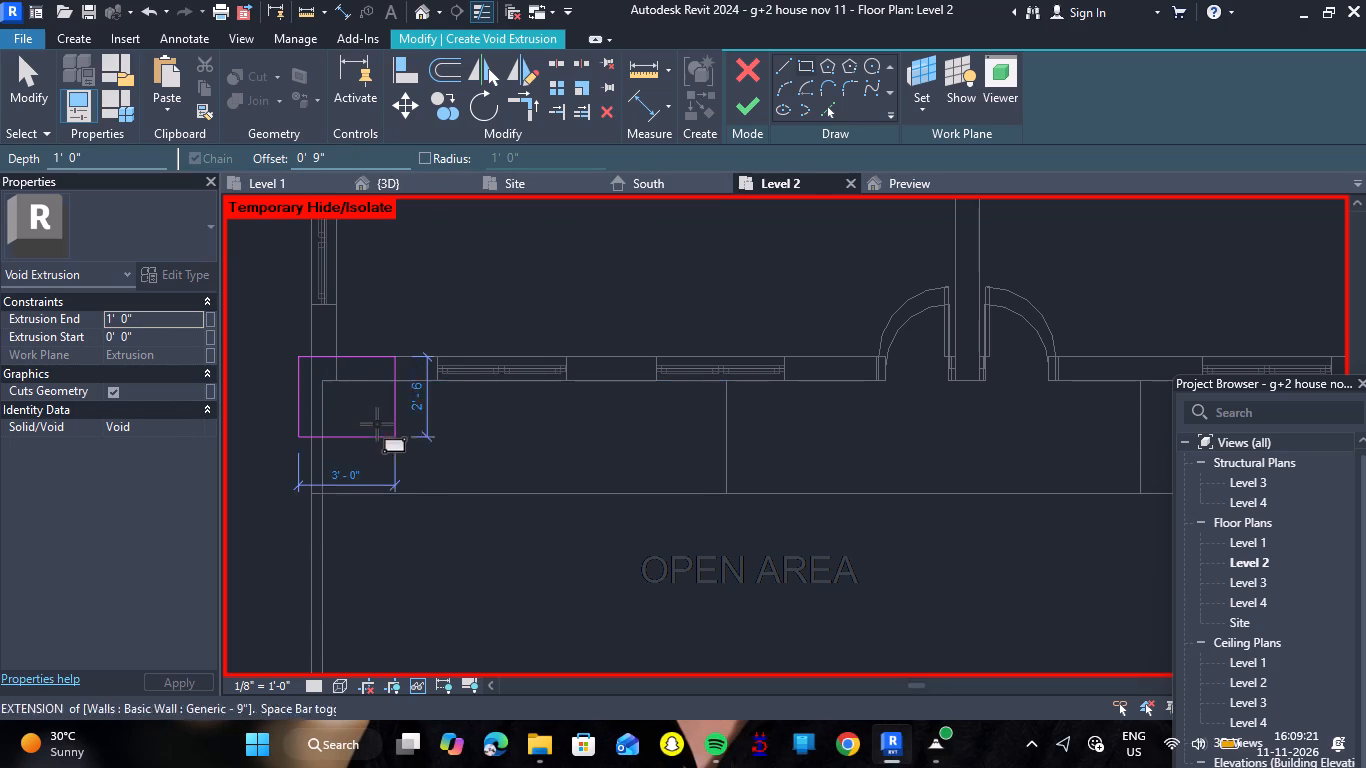
pyautogui.press('space')
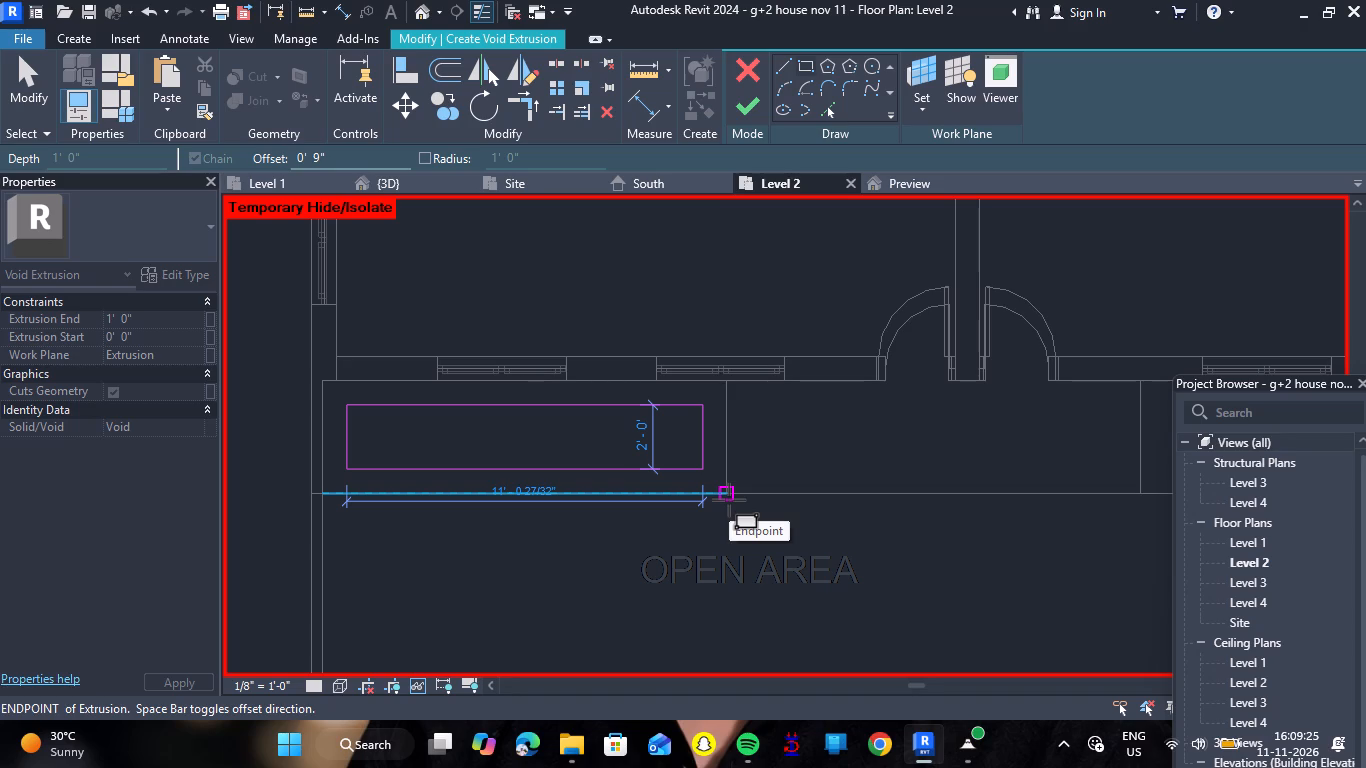
pyautogui.click(729, 500)
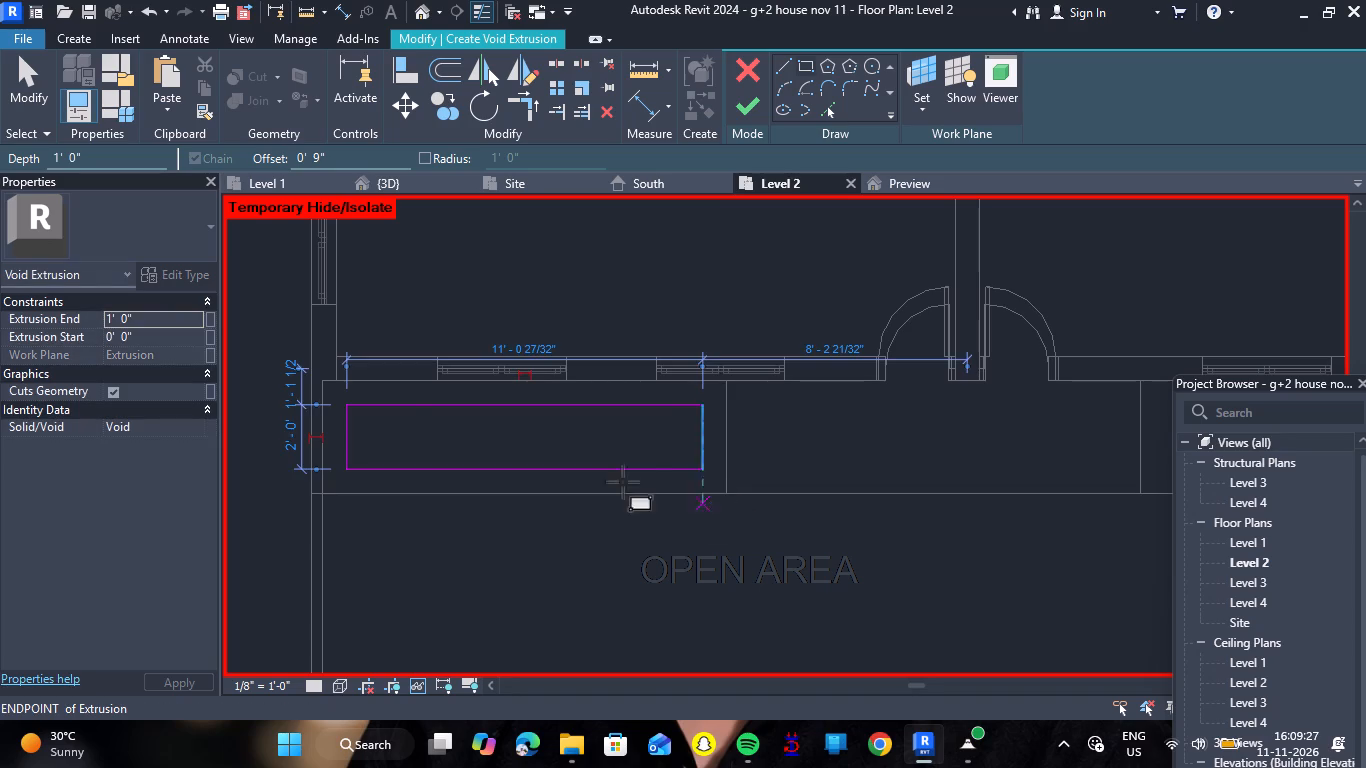
# Sketch a matching void rectangle inside the east block, inset 9" from its edges, and finish the void extrusion.
pyautogui.scroll(-10, 698, 482)
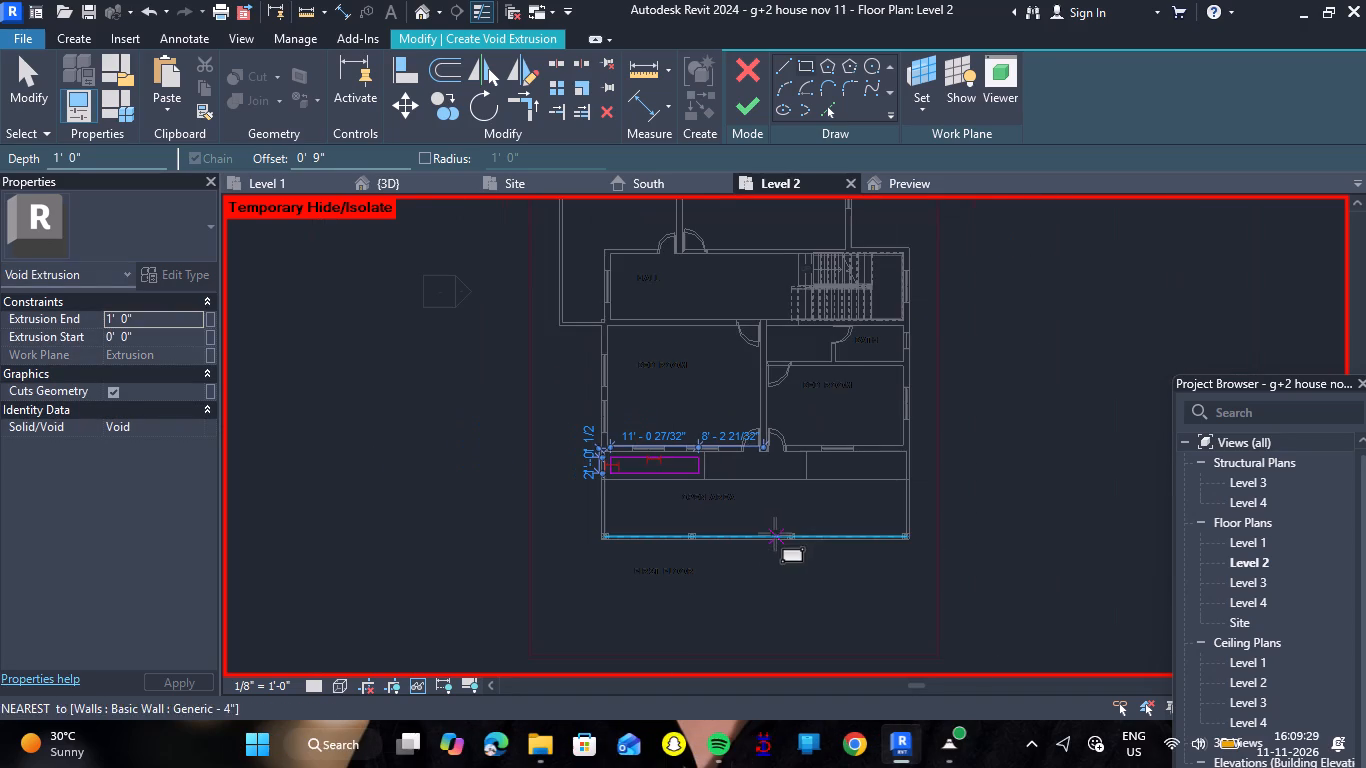
pyautogui.scroll(8, 961, 495)
pyautogui.scroll(3, 579, 406)
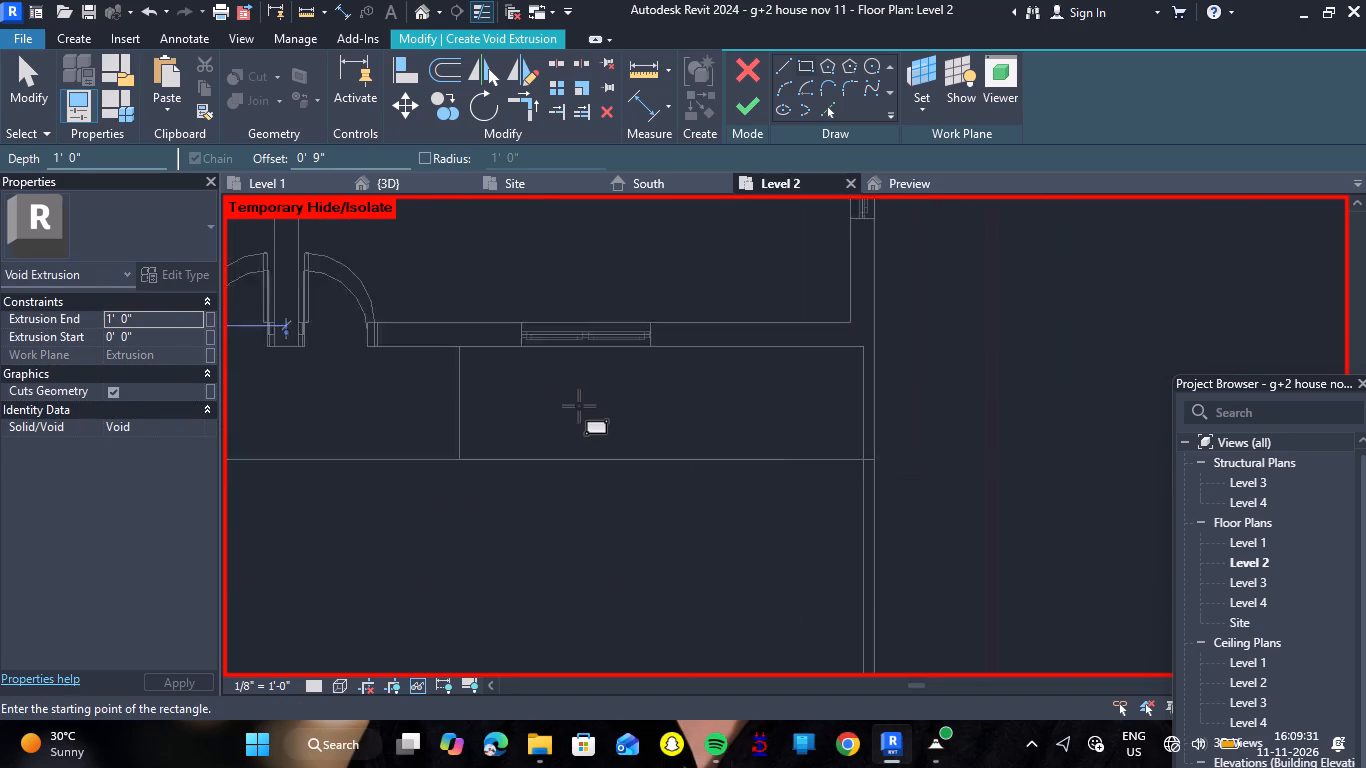
pyautogui.scroll(3, 579, 406)
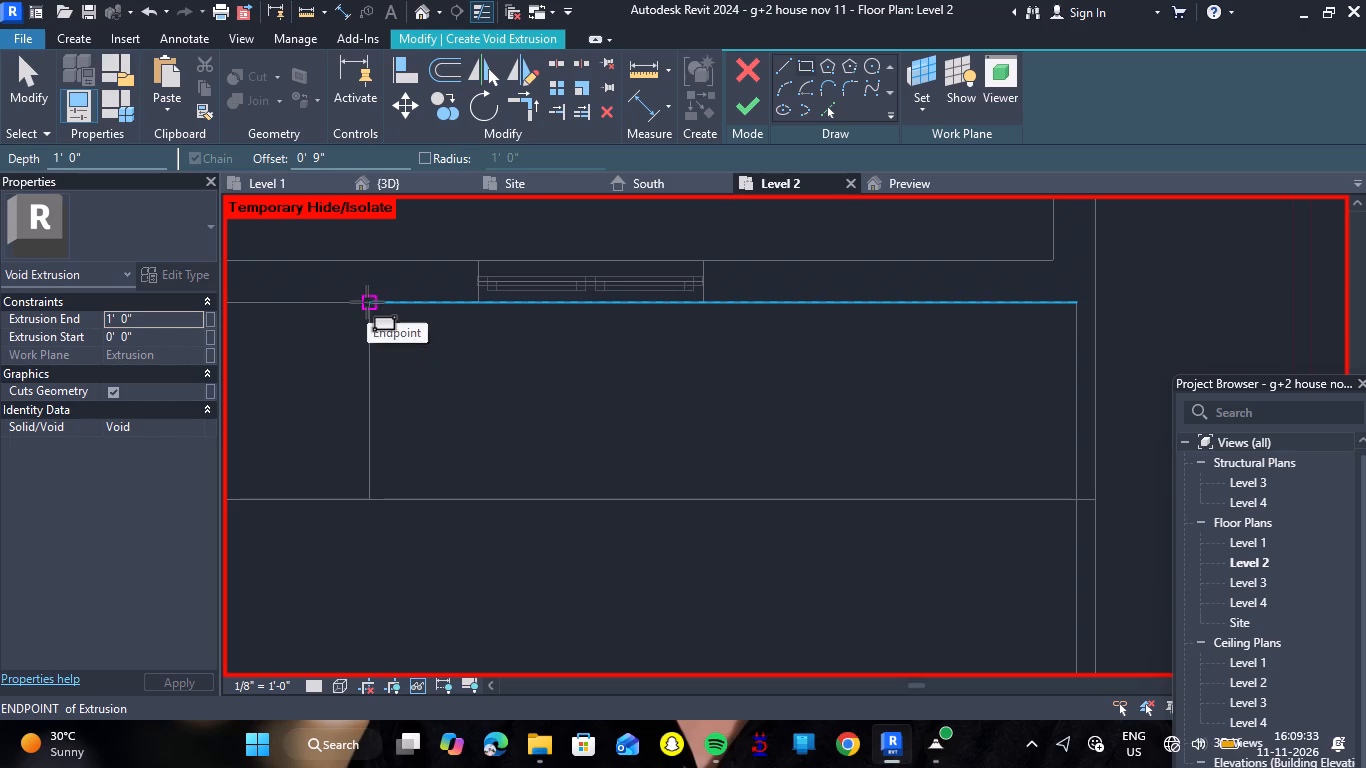
pyautogui.click(369, 304)
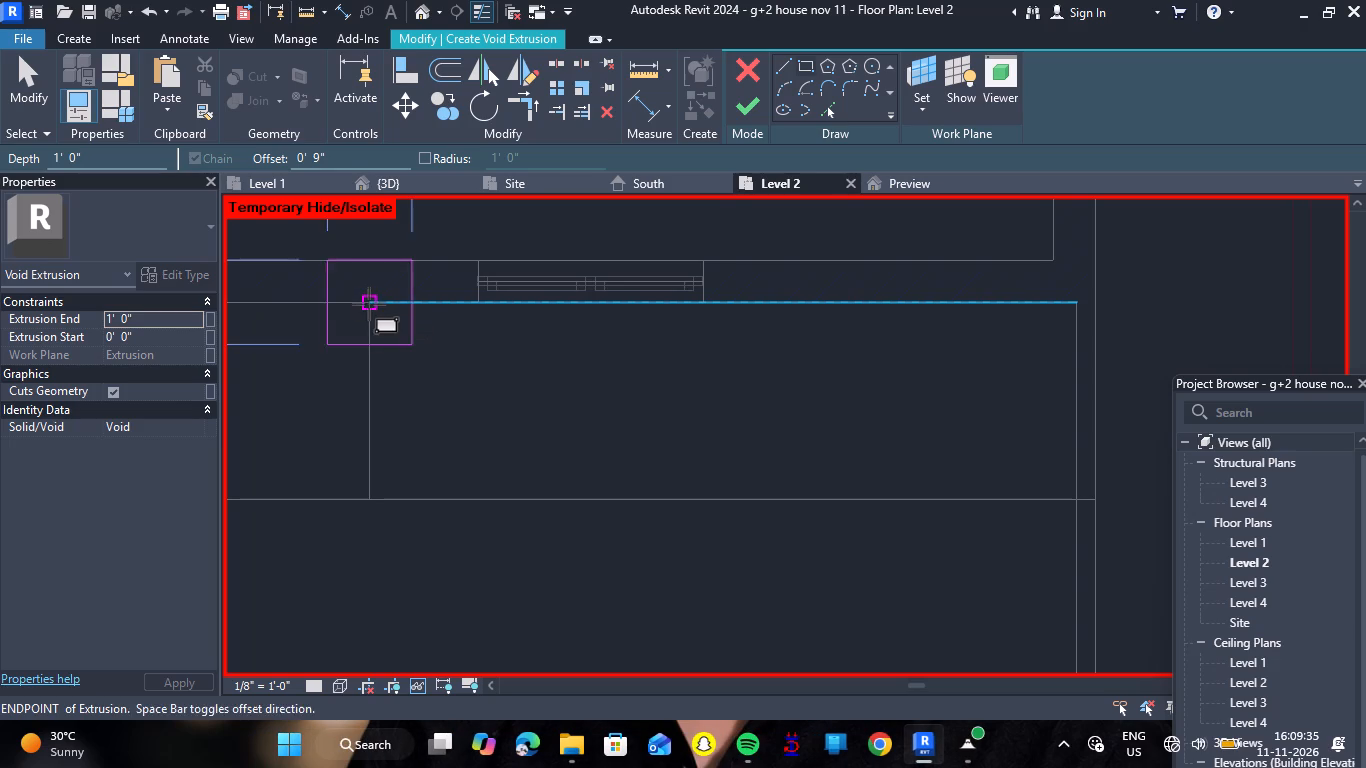
pyautogui.click(1075, 503)
pyautogui.press('Escape')
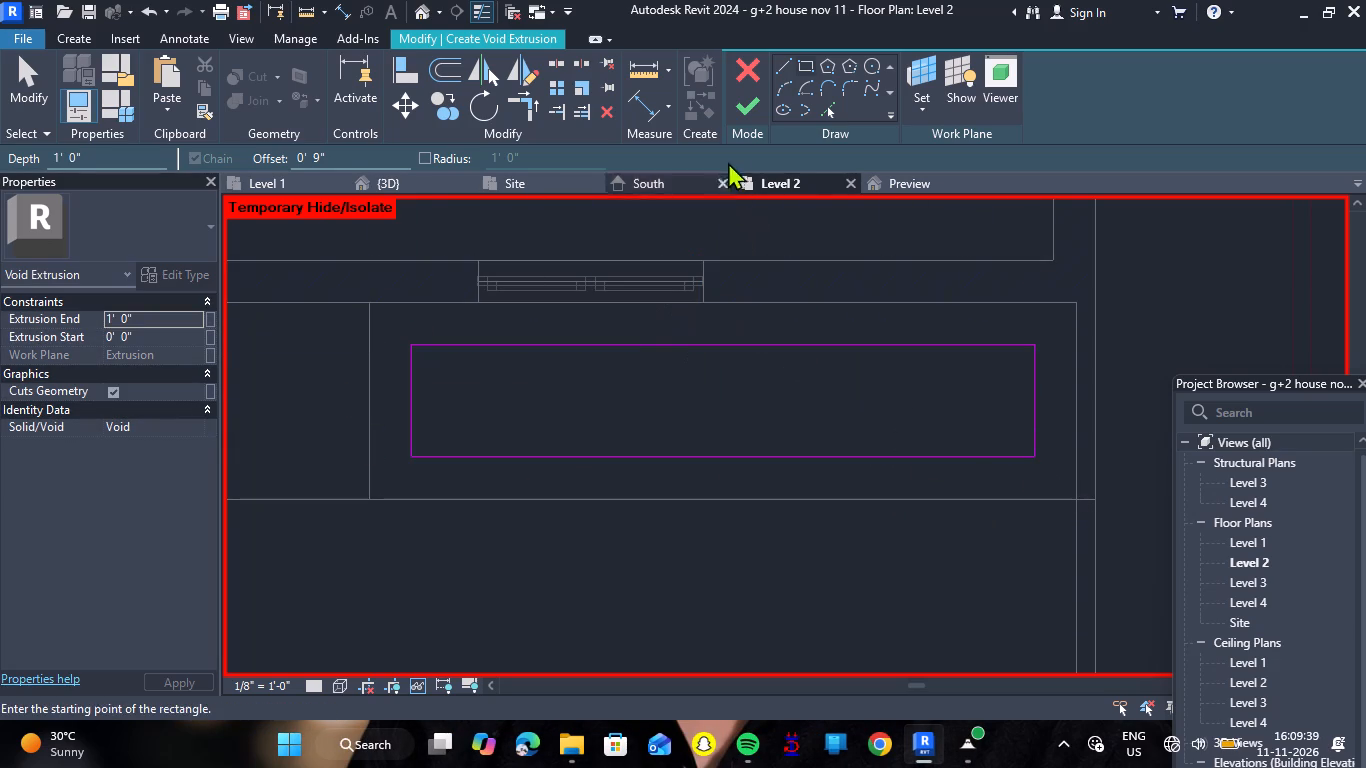
pyautogui.click(747, 104)
# Switch to the 3D view, check the cut in the west block, and finish the in-place model.
pyautogui.click(440, 189)
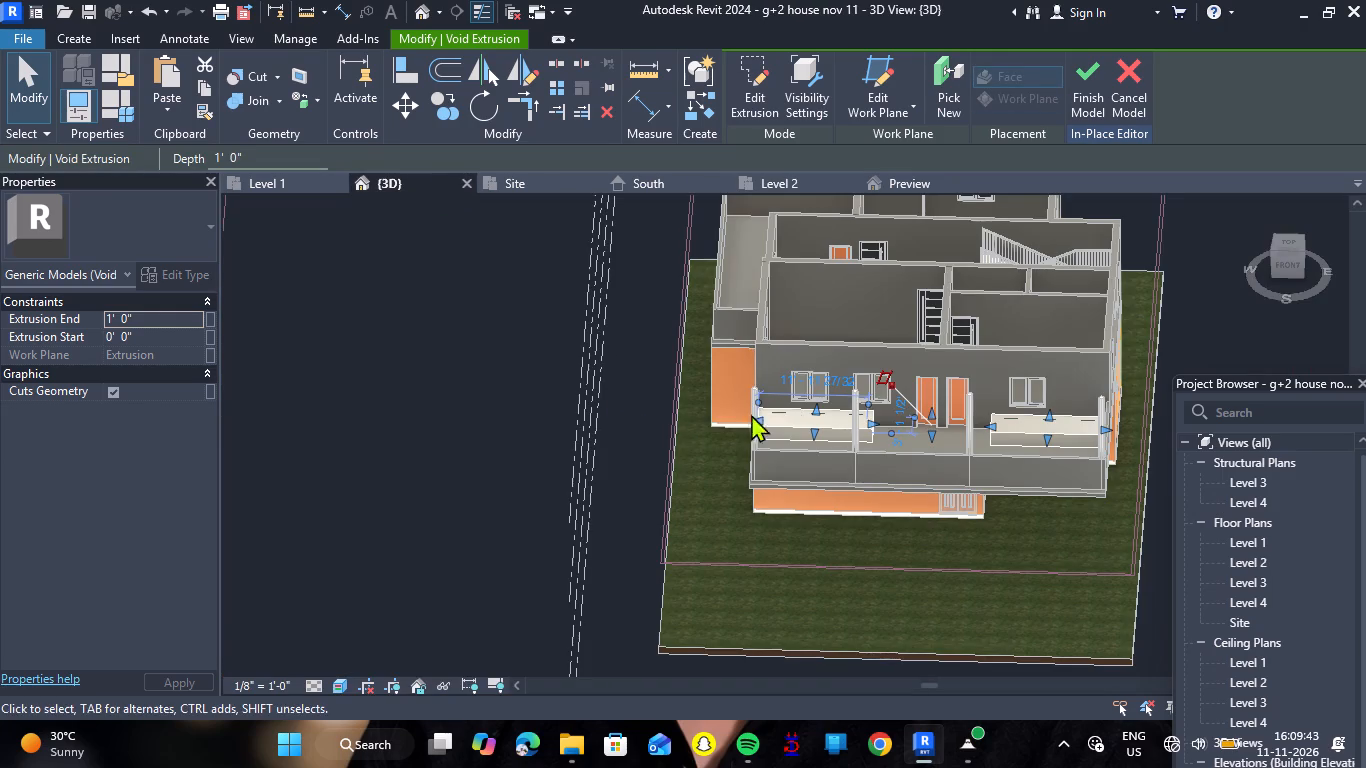
pyautogui.scroll(6, 819, 416)
pyautogui.click(440, 415)
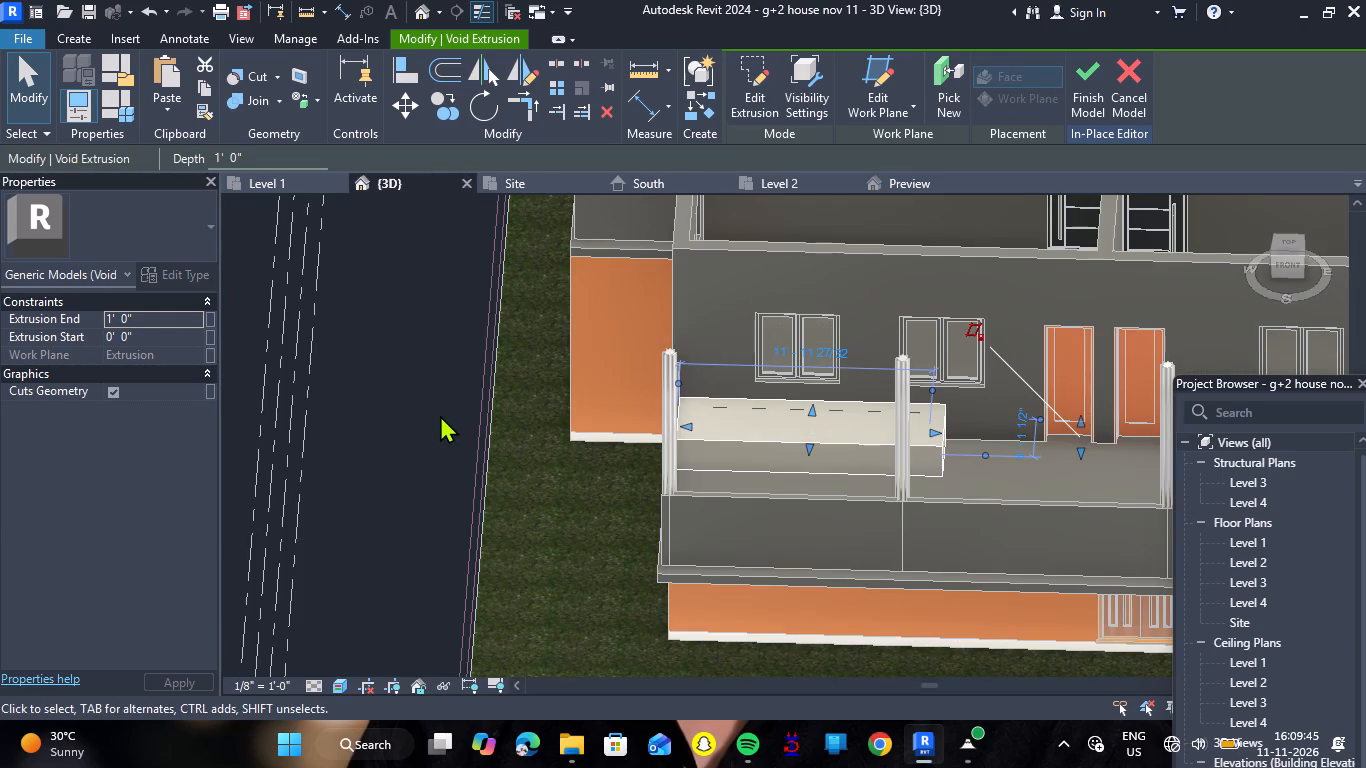
pyautogui.scroll(4, 760, 445)
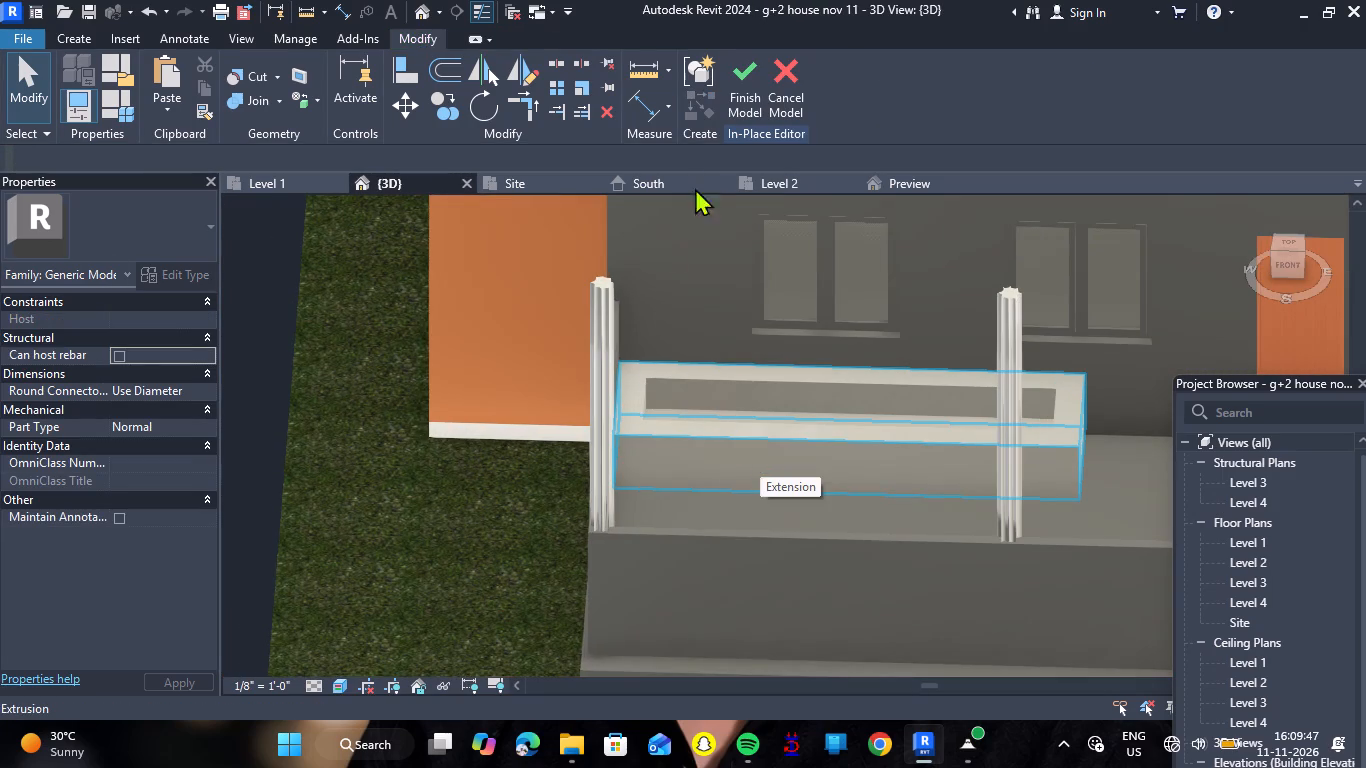
pyautogui.click(738, 100)
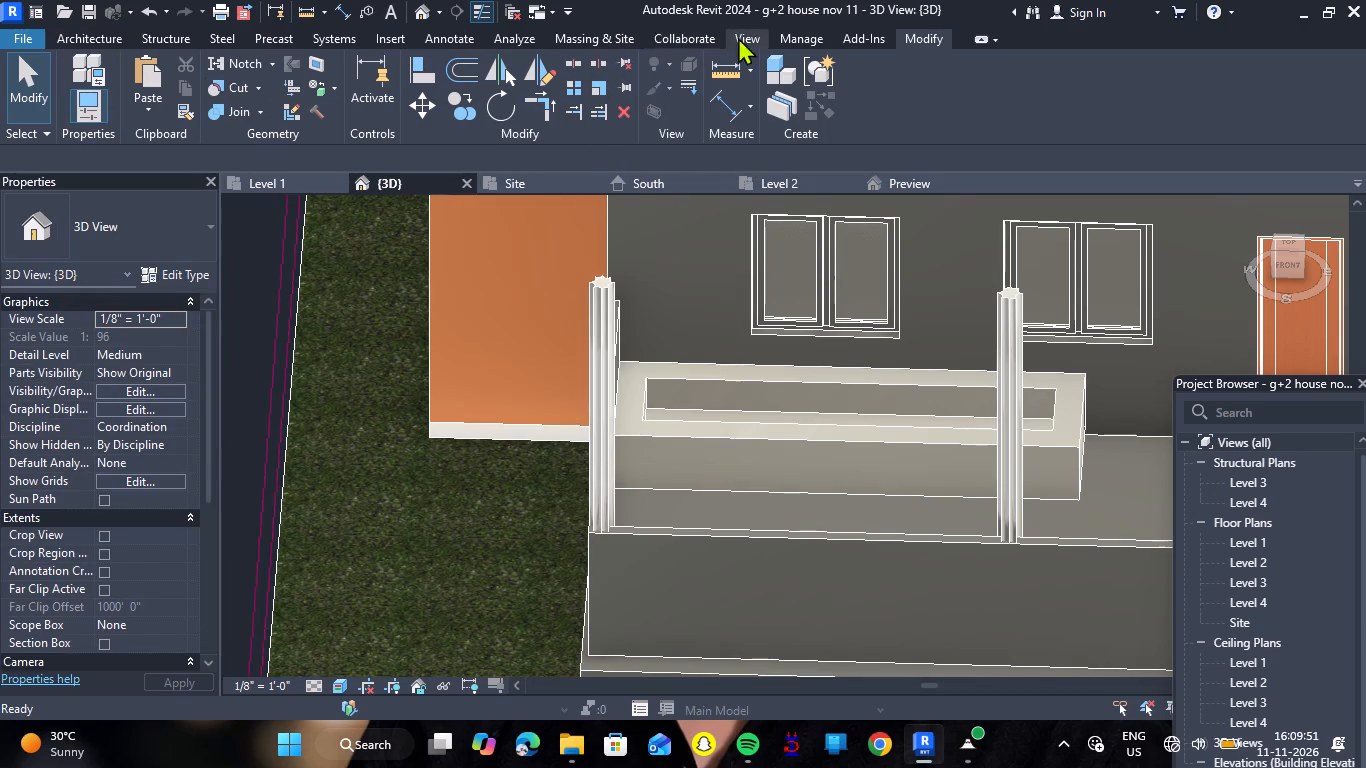
# Start a toposolid boundary using the Generic - 20' type and switch to the Level 2 plan at the hollowed blocks.
pyautogui.click(610, 31)
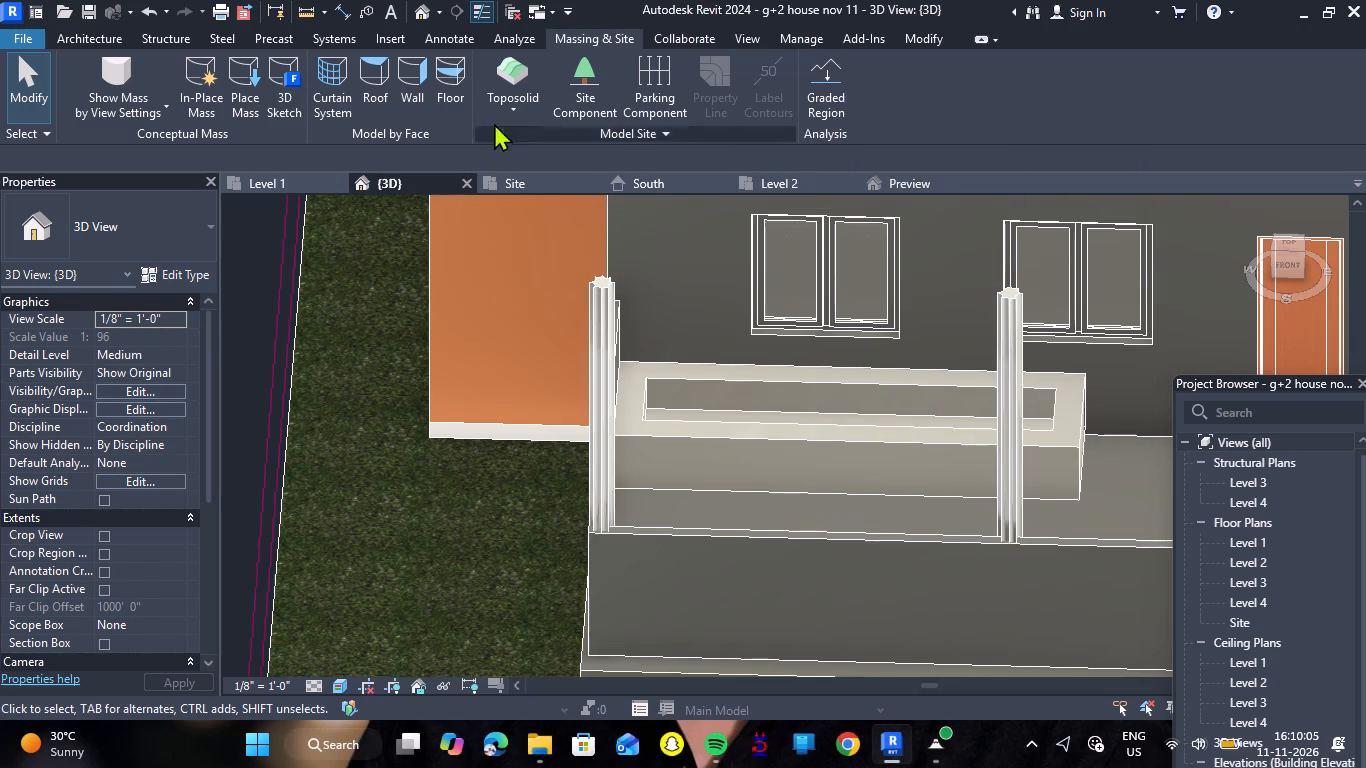
pyautogui.click(513, 64)
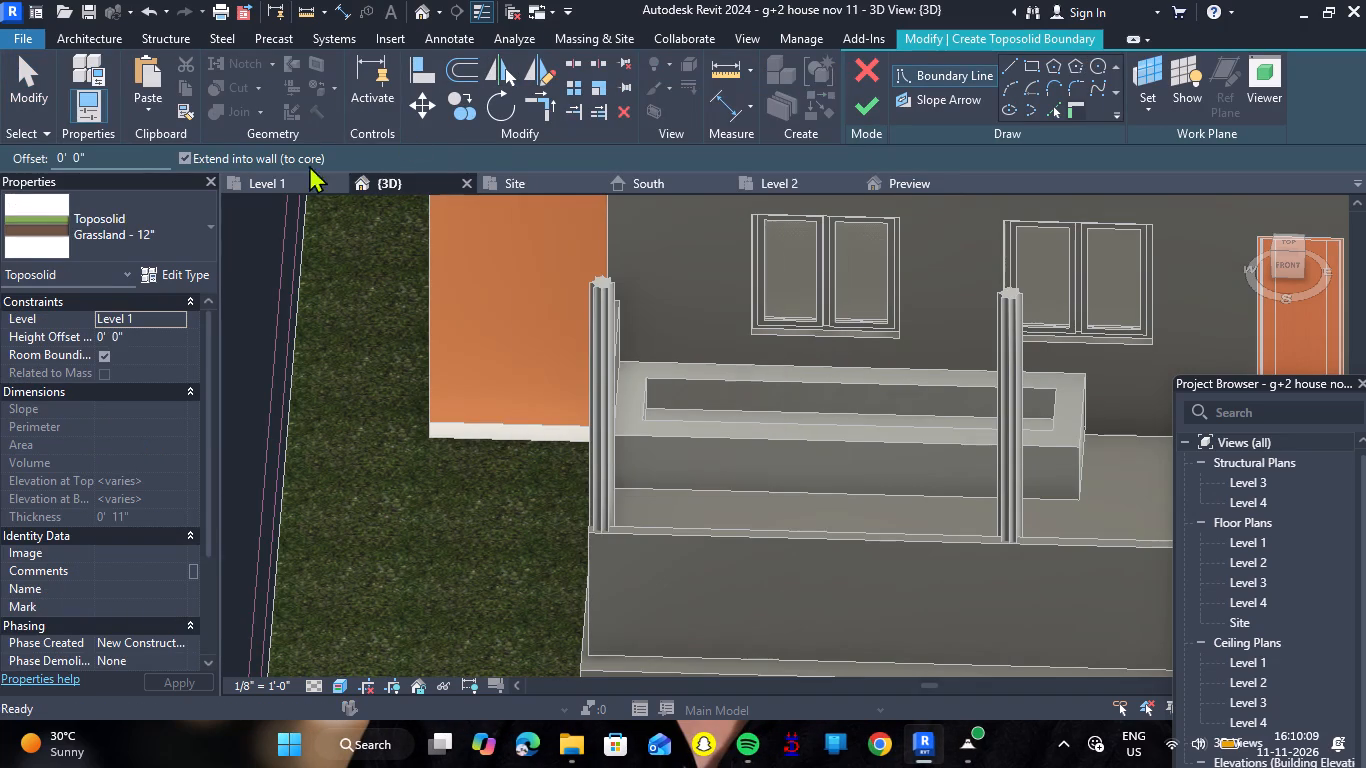
pyautogui.click(209, 226)
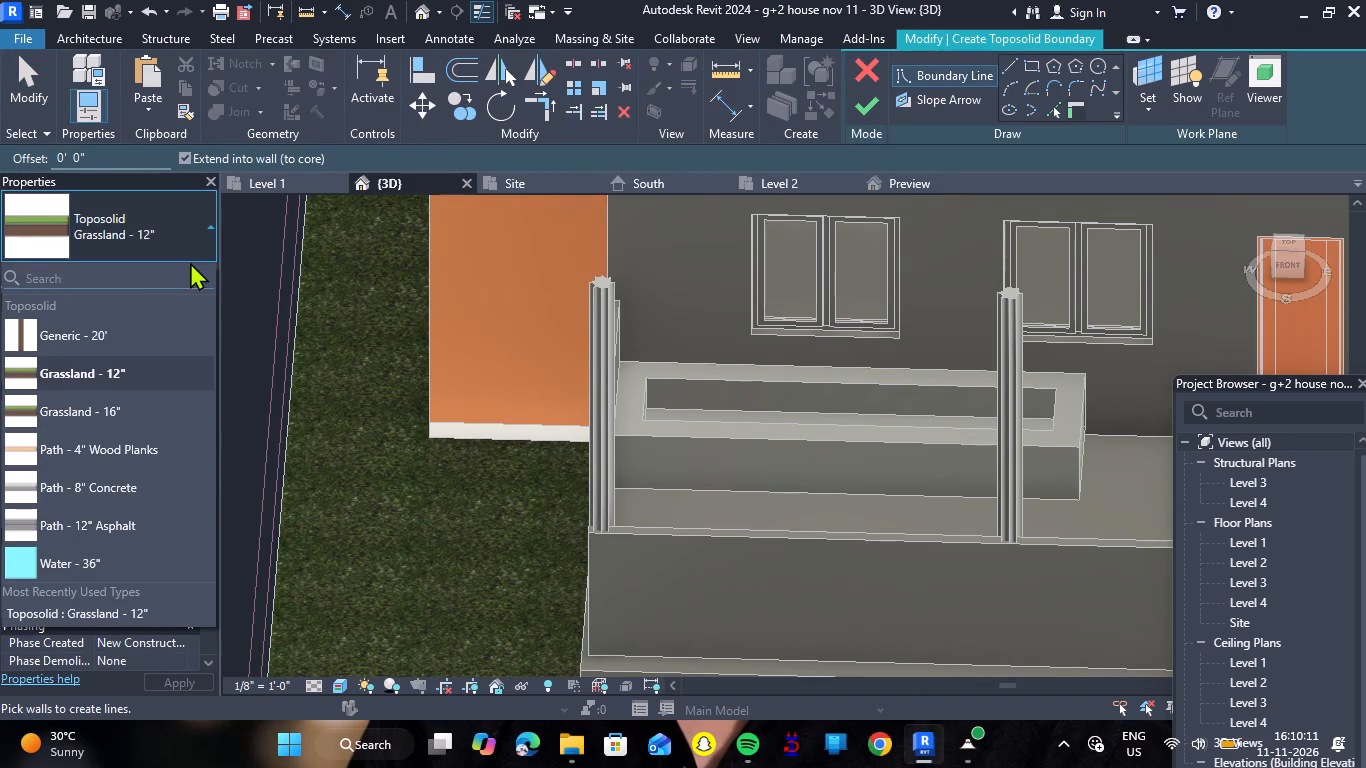
pyautogui.click(131, 333)
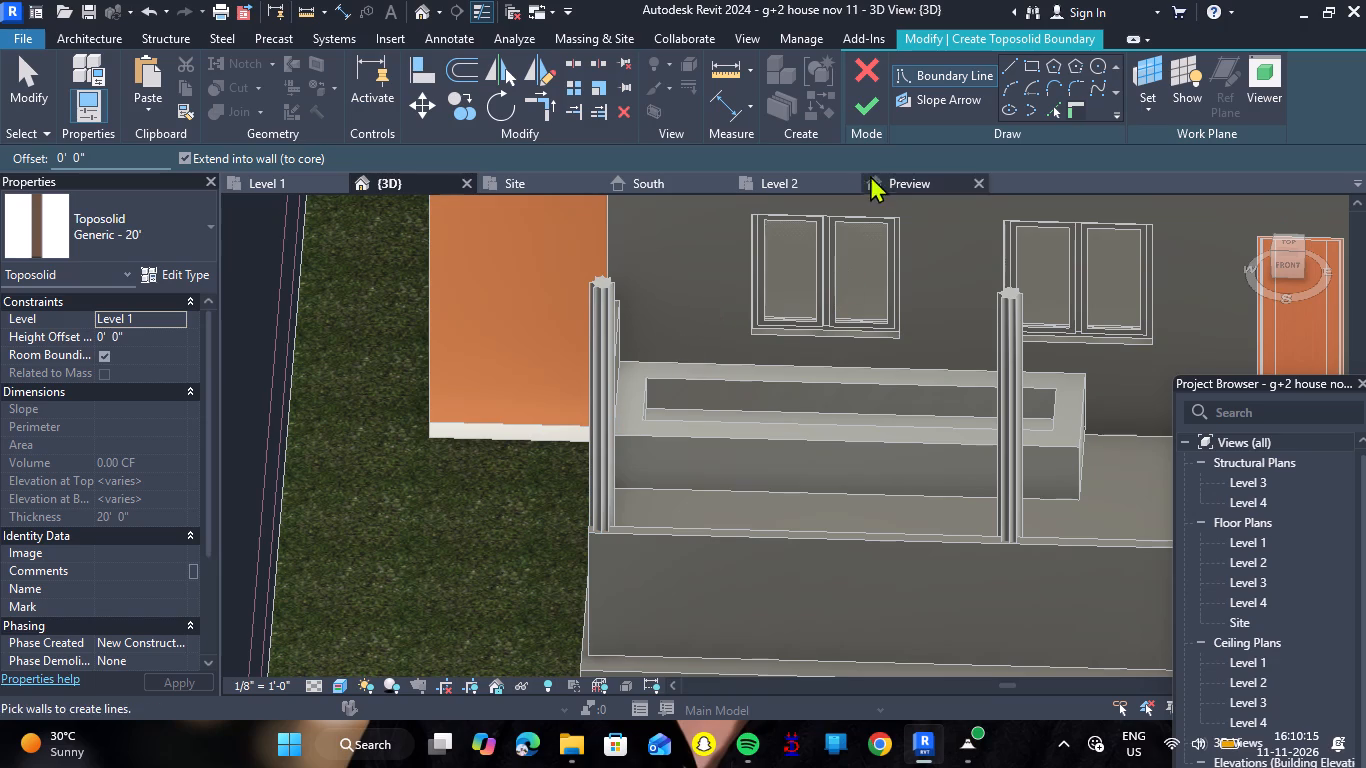
pyautogui.click(789, 188)
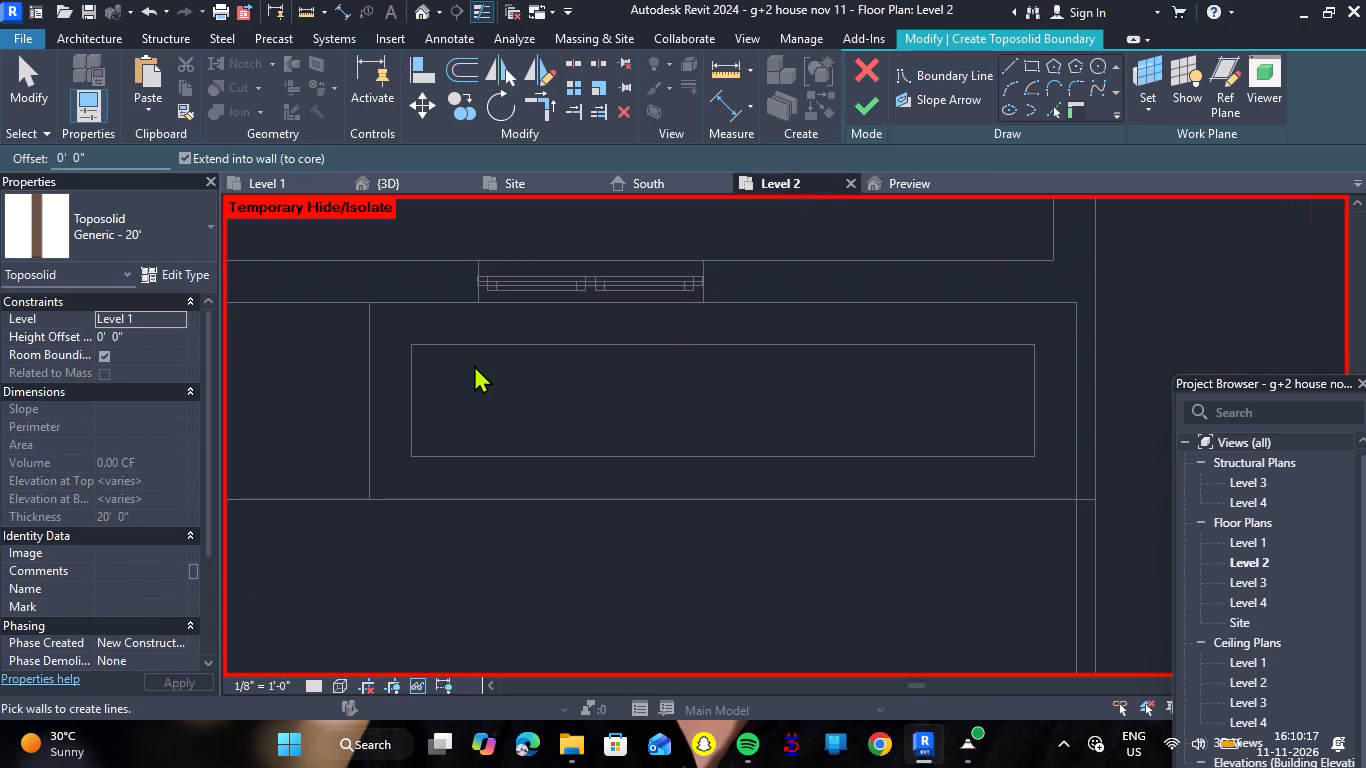
pyautogui.scroll(-15, 480, 364)
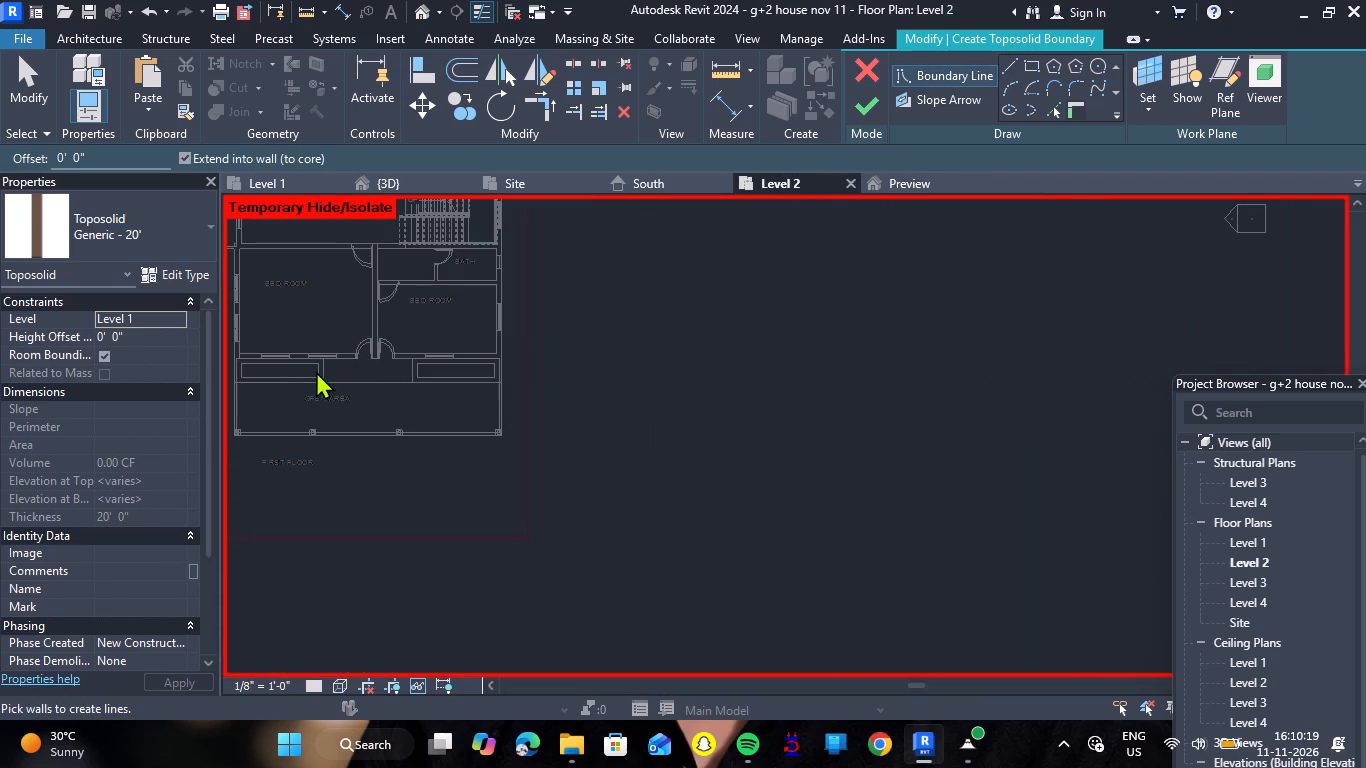
pyautogui.scroll(15, 221, 363)
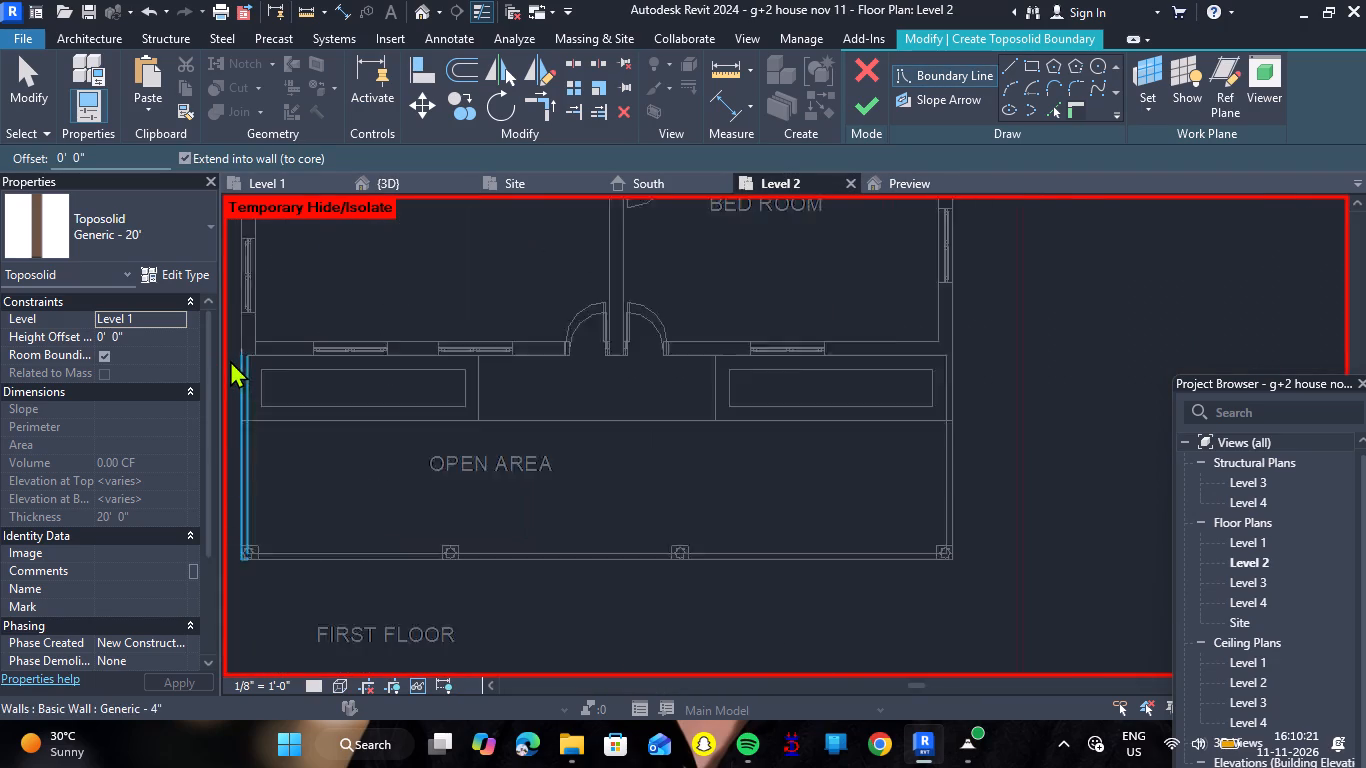
pyautogui.scroll(4, 230, 360)
# Duplicate the Generic - 20' toposolid type and name the copy Generic - 2'.
pyautogui.click(182, 273)
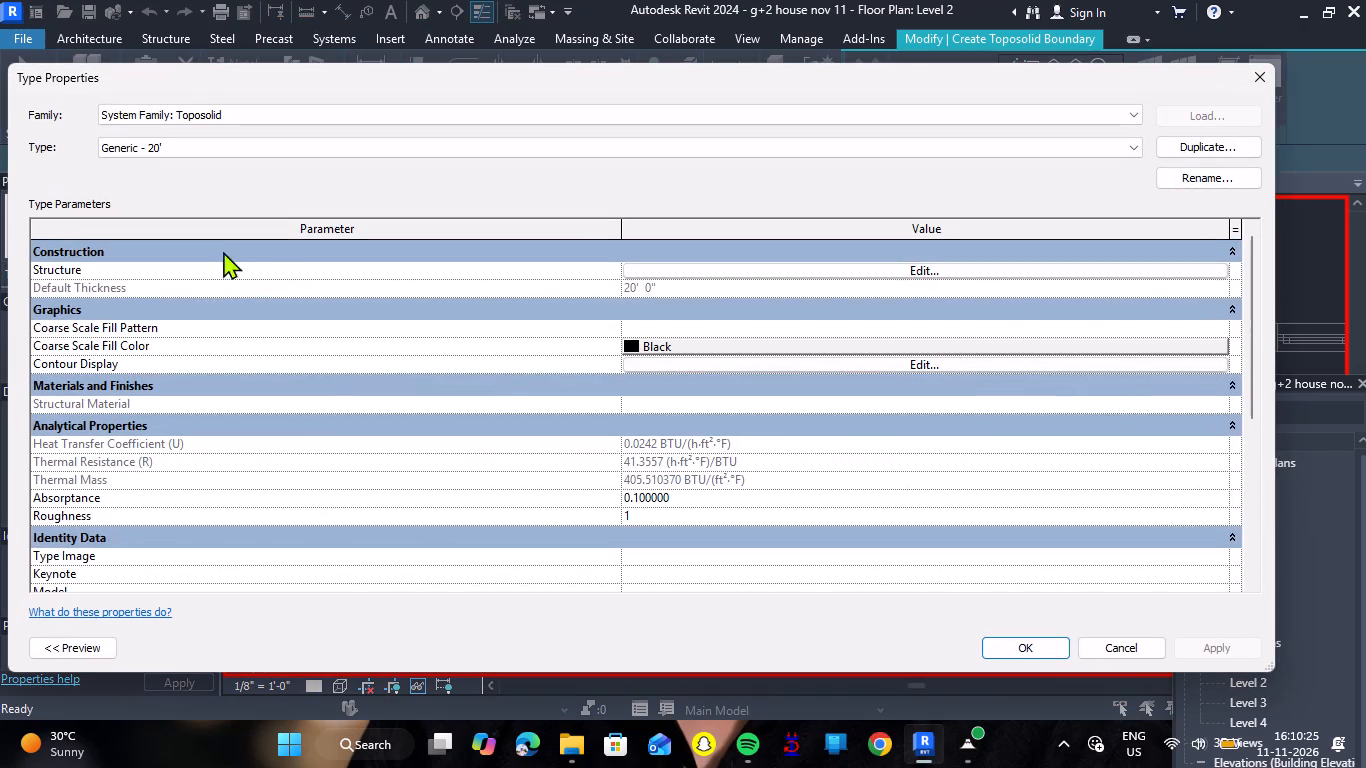
pyautogui.click(1178, 144)
pyautogui.click(680, 360)
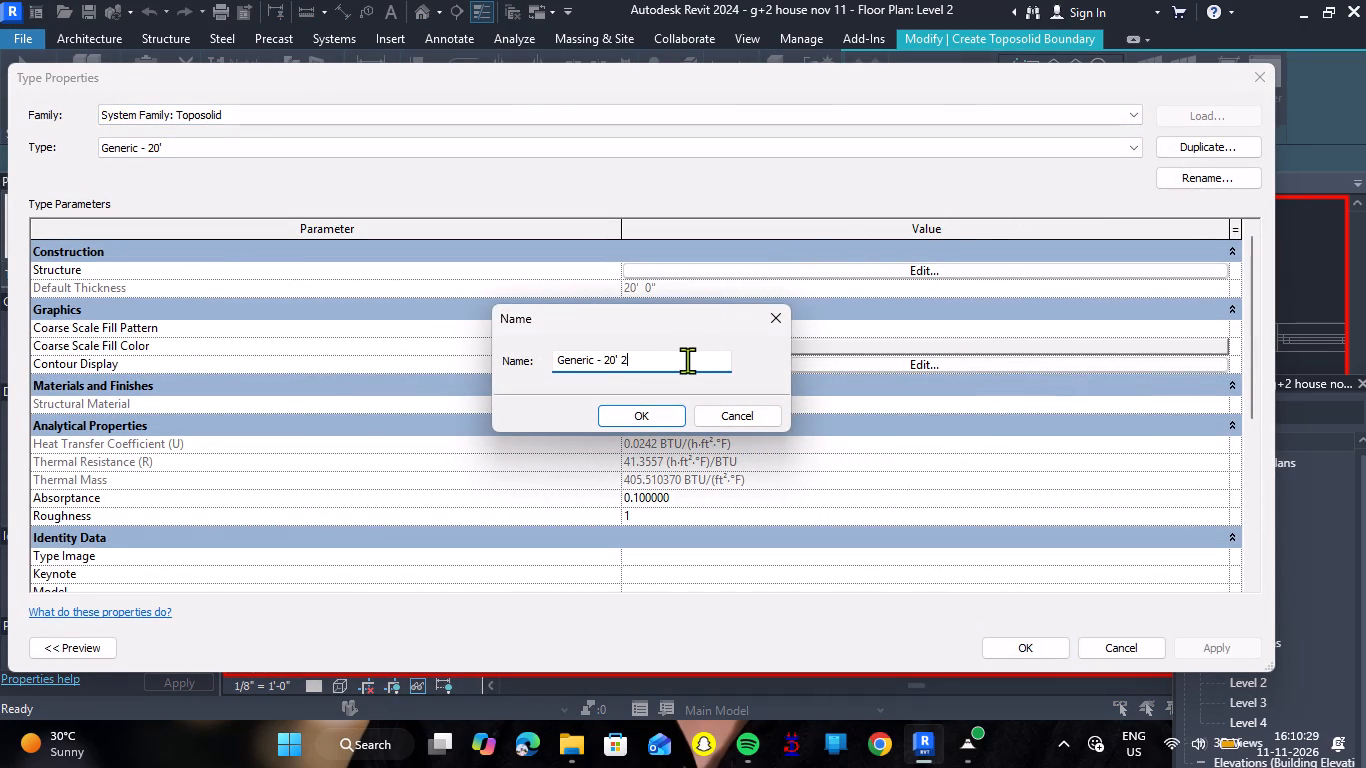
pyautogui.press('BackSpace')
pyautogui.press('BackSpace')
pyautogui.press('BackSpace')
pyautogui.press('BackSpace')
pyautogui.press('BackSpace')
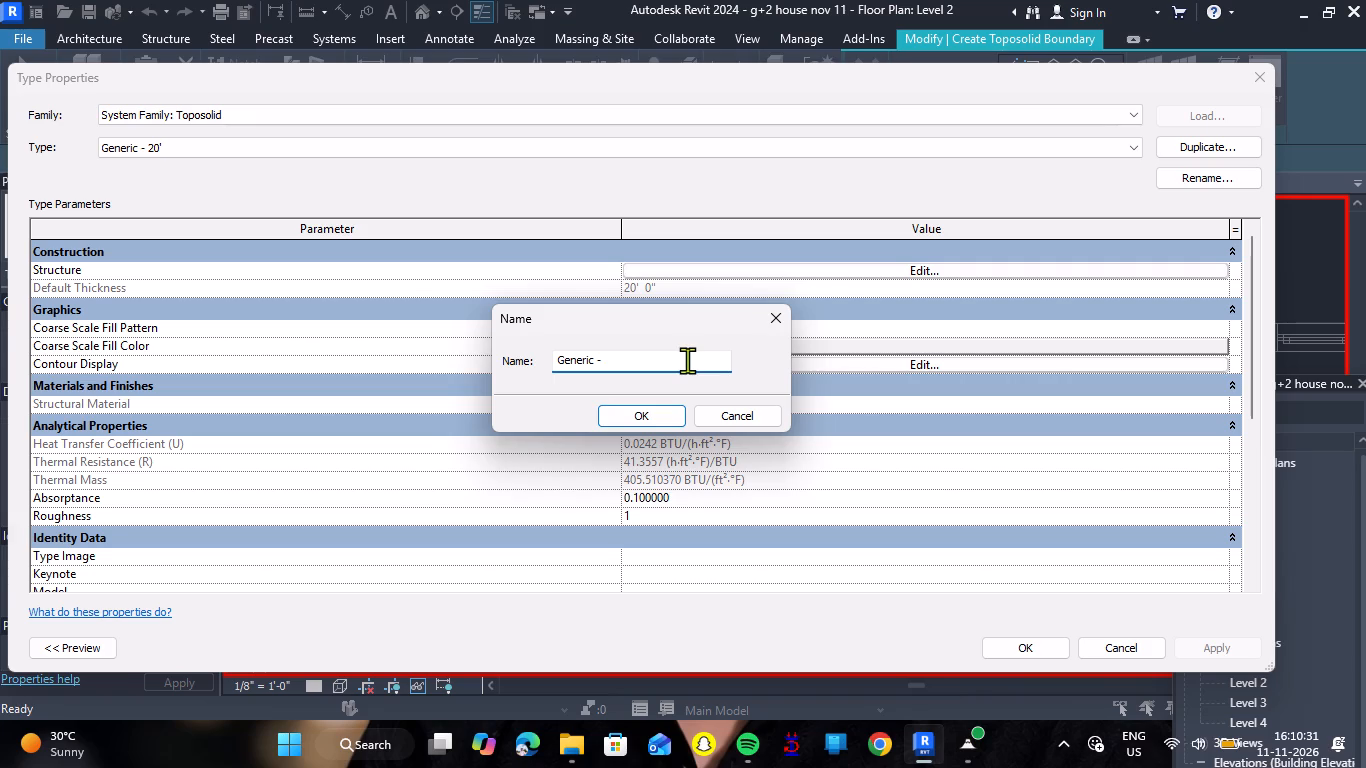
pyautogui.write('2"')
pyautogui.press('BackSpace')
pyautogui.press("'")
pyautogui.press('Return')
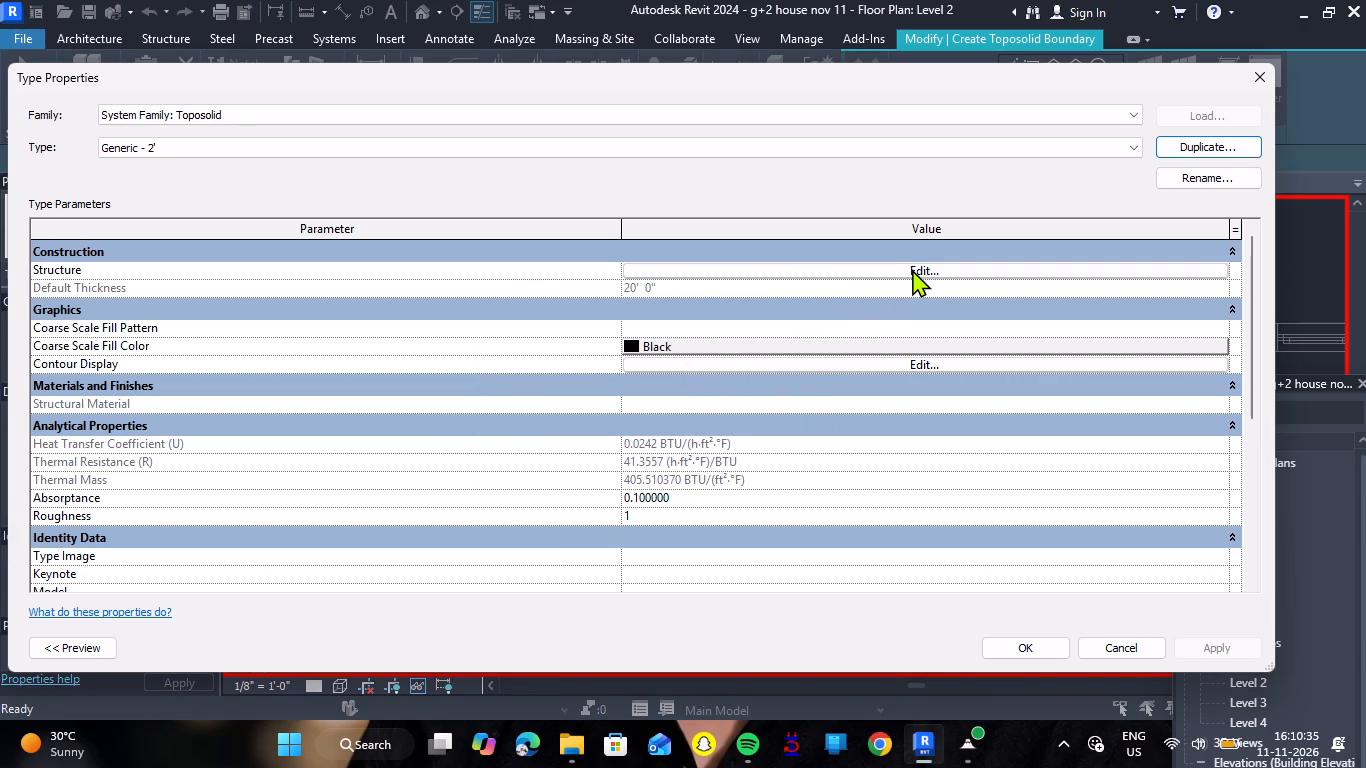
# Set the Earth structure layer thickness of the Generic - 2' type to 2' and accept the type properties.
pyautogui.click(912, 268)
pyautogui.click(710, 271)
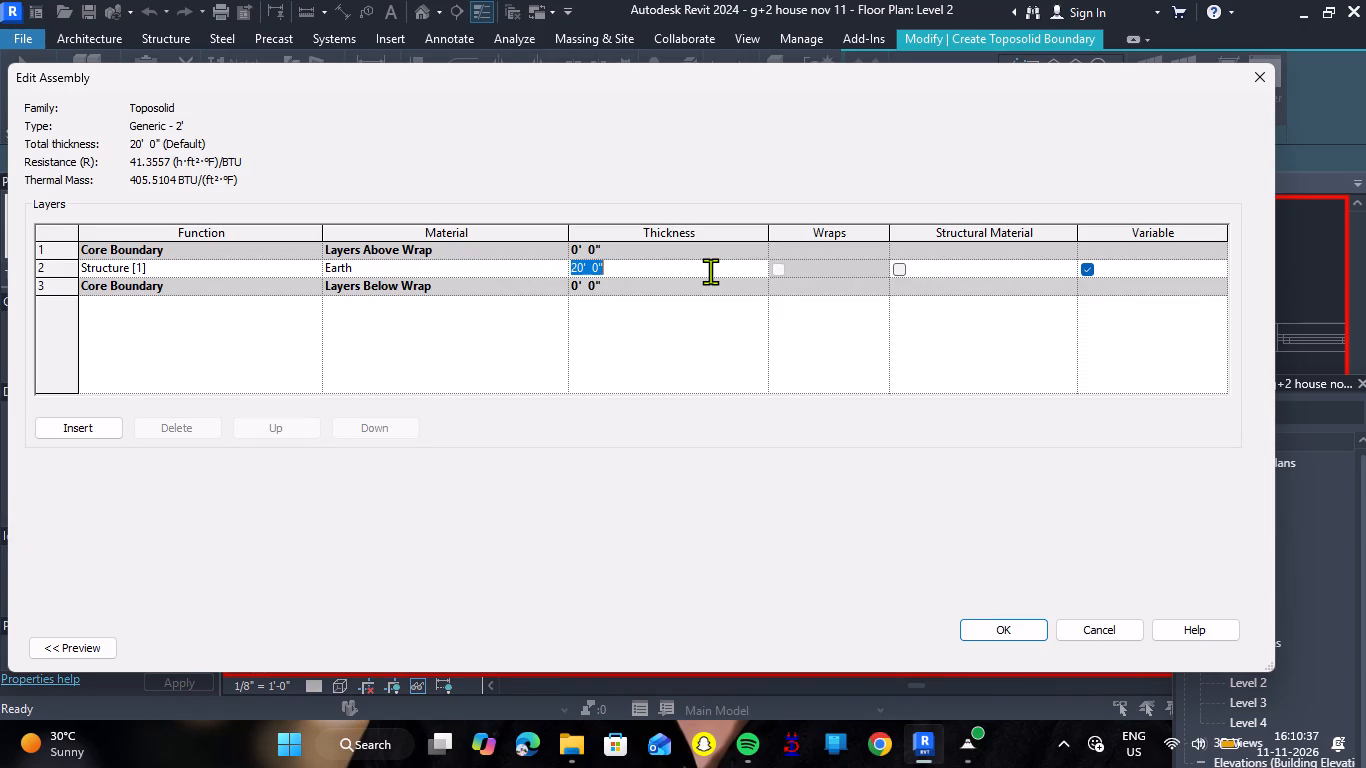
pyautogui.write("2'")
pyautogui.press('Return')
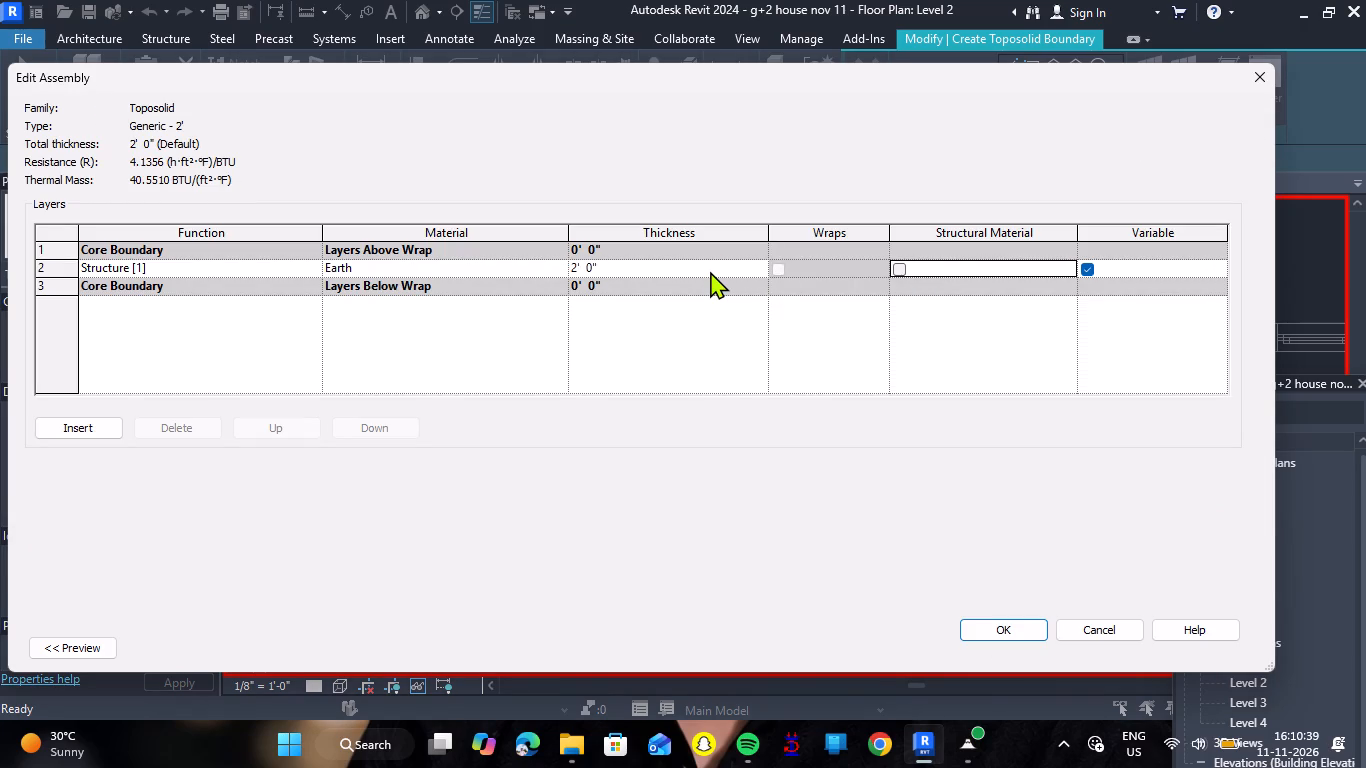
pyautogui.click(996, 635)
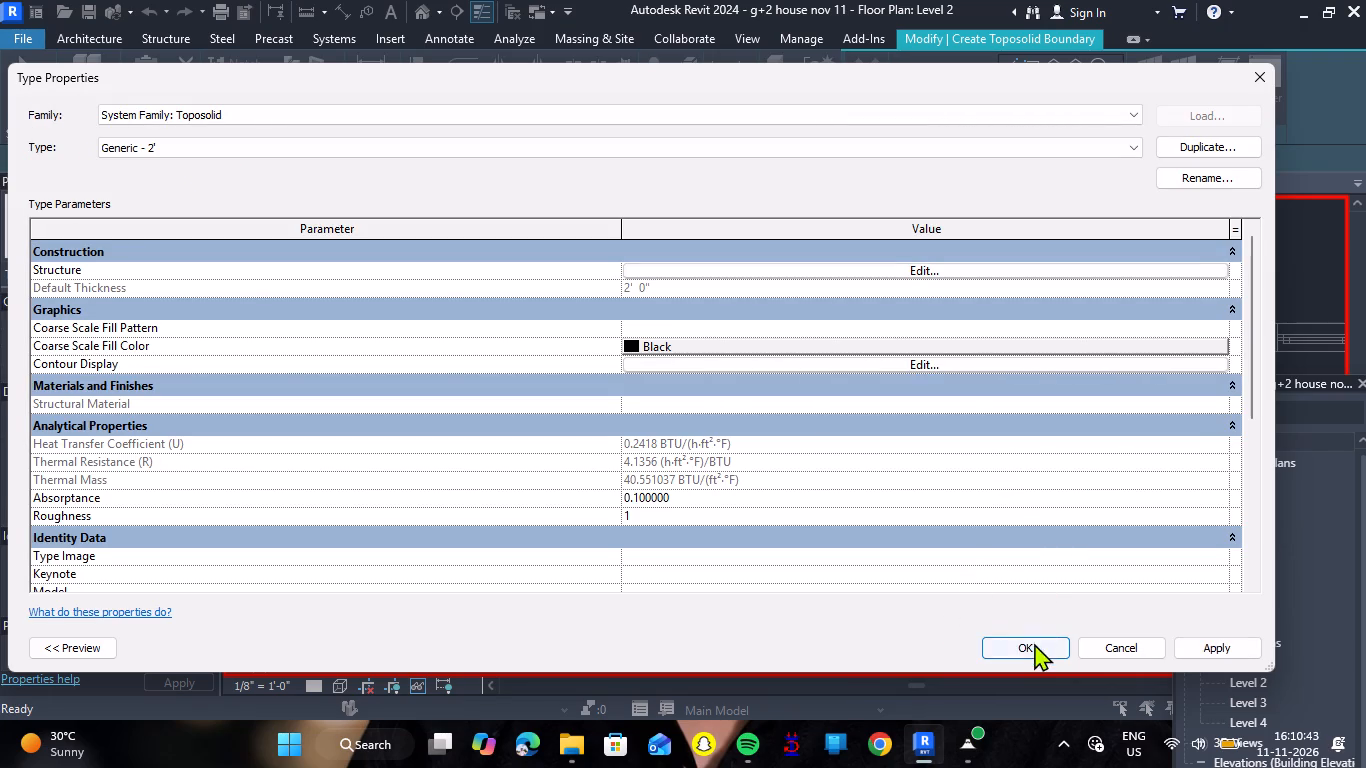
pyautogui.click(1034, 643)
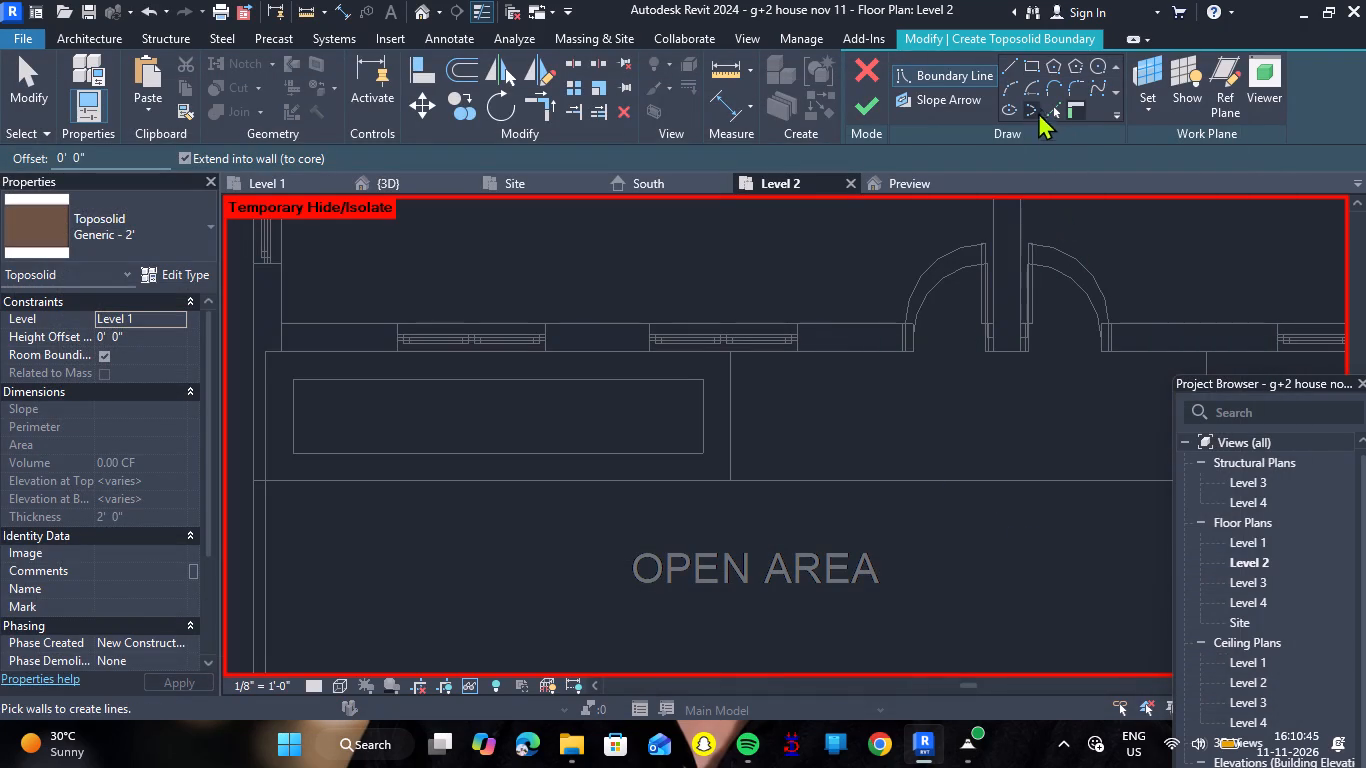
# Sketch a rectangular toposolid boundary along the west block's hollow, about 11'-0 27/32" by 2'-0".
pyautogui.click(1141, 110)
pyautogui.click(1165, 182)
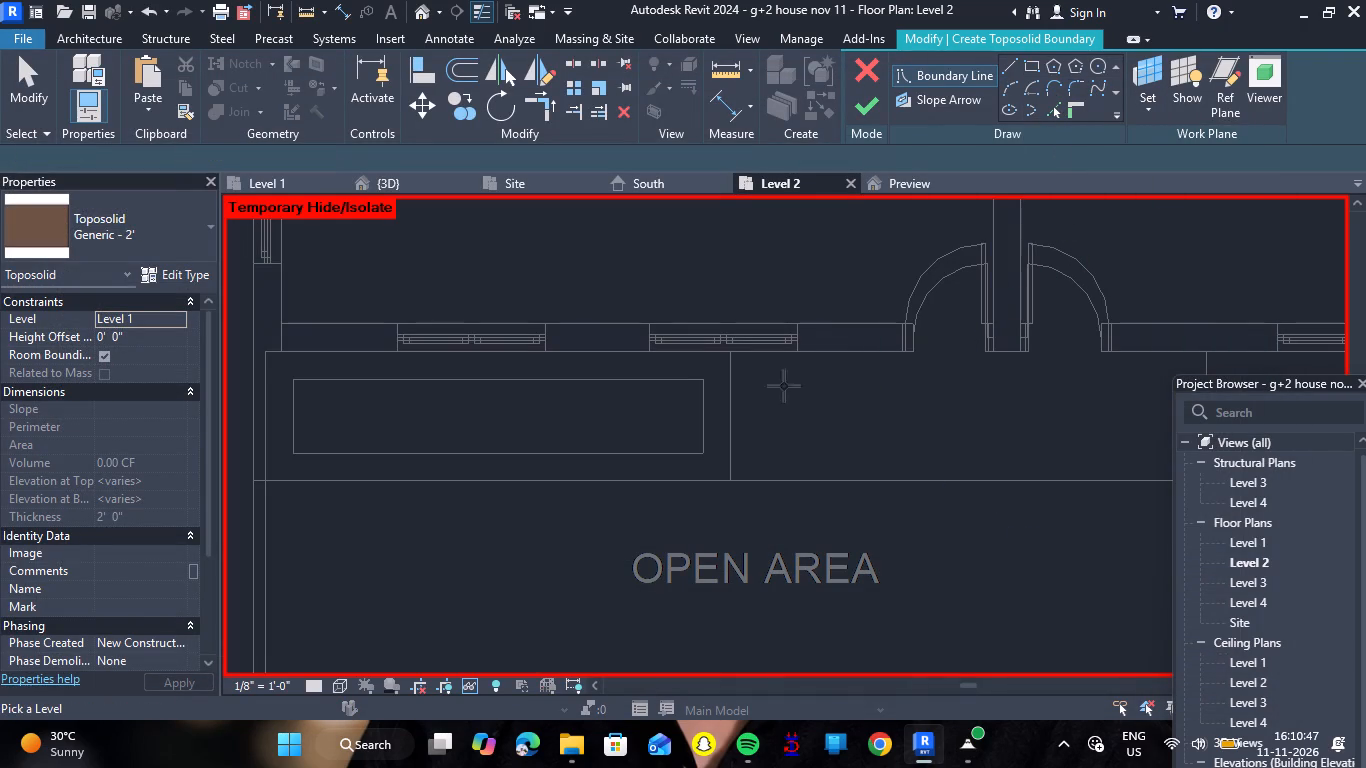
pyautogui.click(1028, 62)
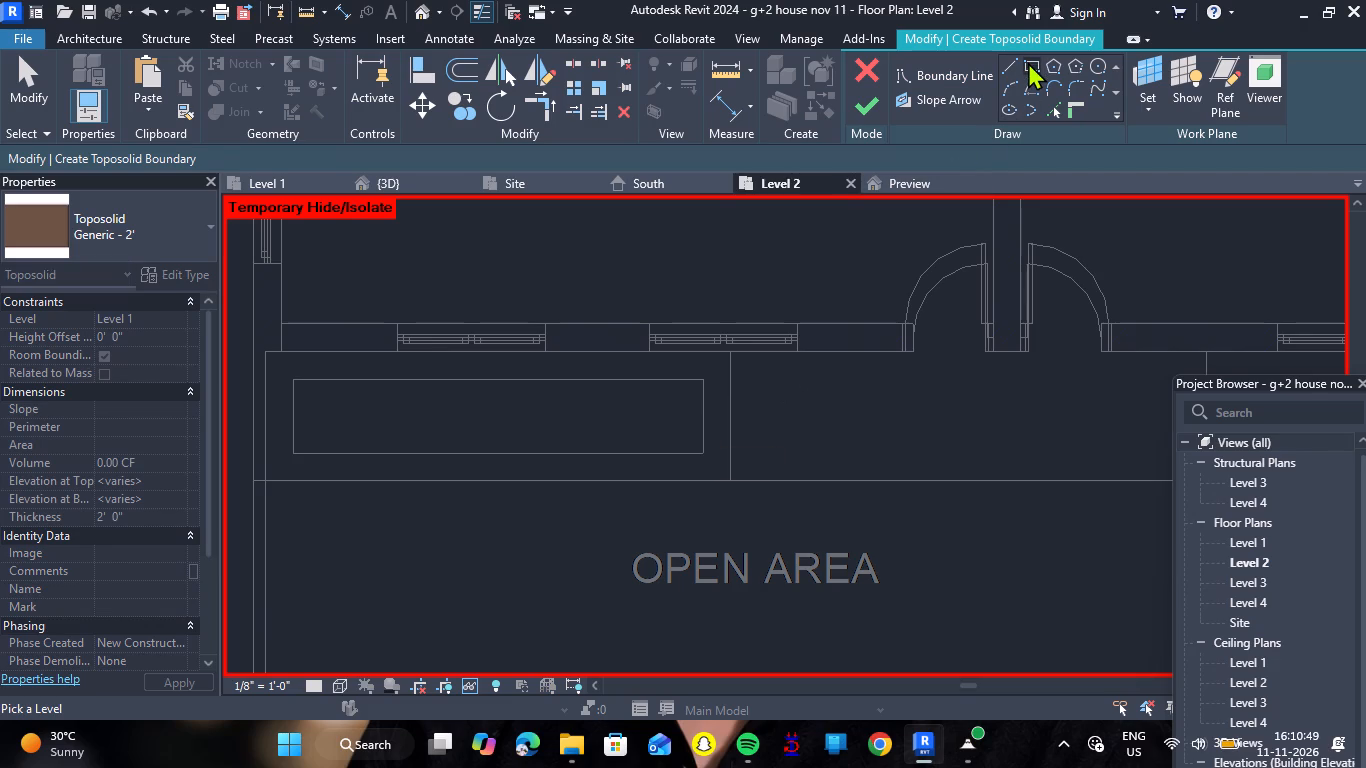
pyautogui.click(292, 377)
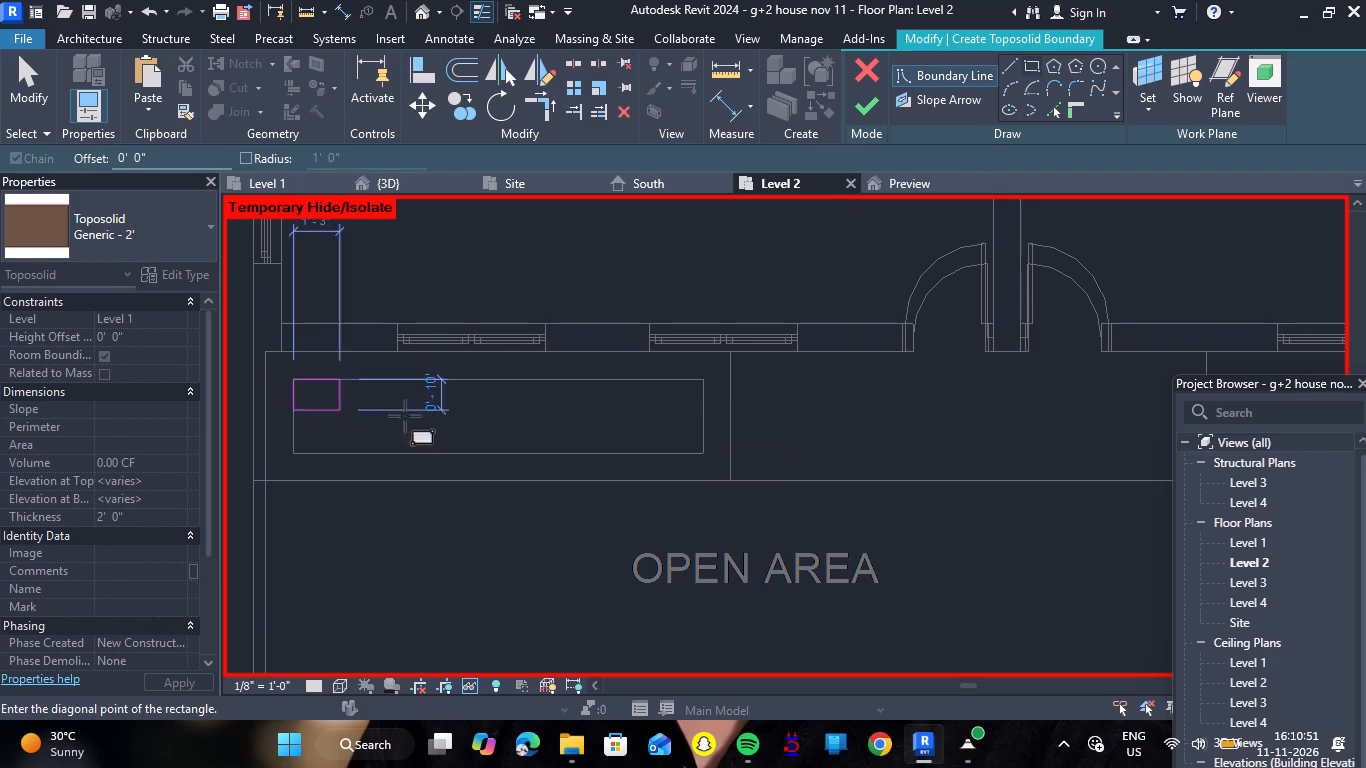
pyautogui.click(700, 455)
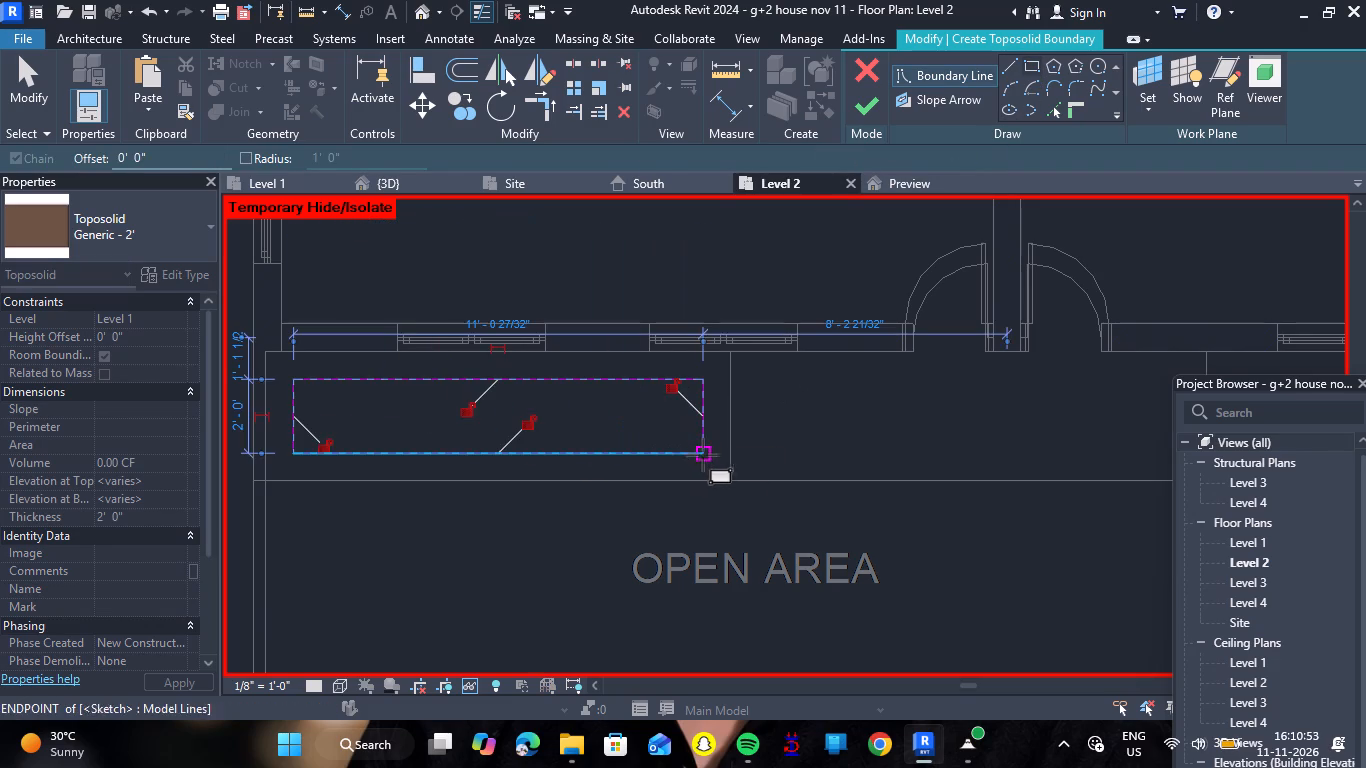
# Sketch a matching boundary rectangle along the east block's hollow, about 11'-0 27/32" by 2'-0", and finish the toposolid.
pyautogui.scroll(-10, 766, 445)
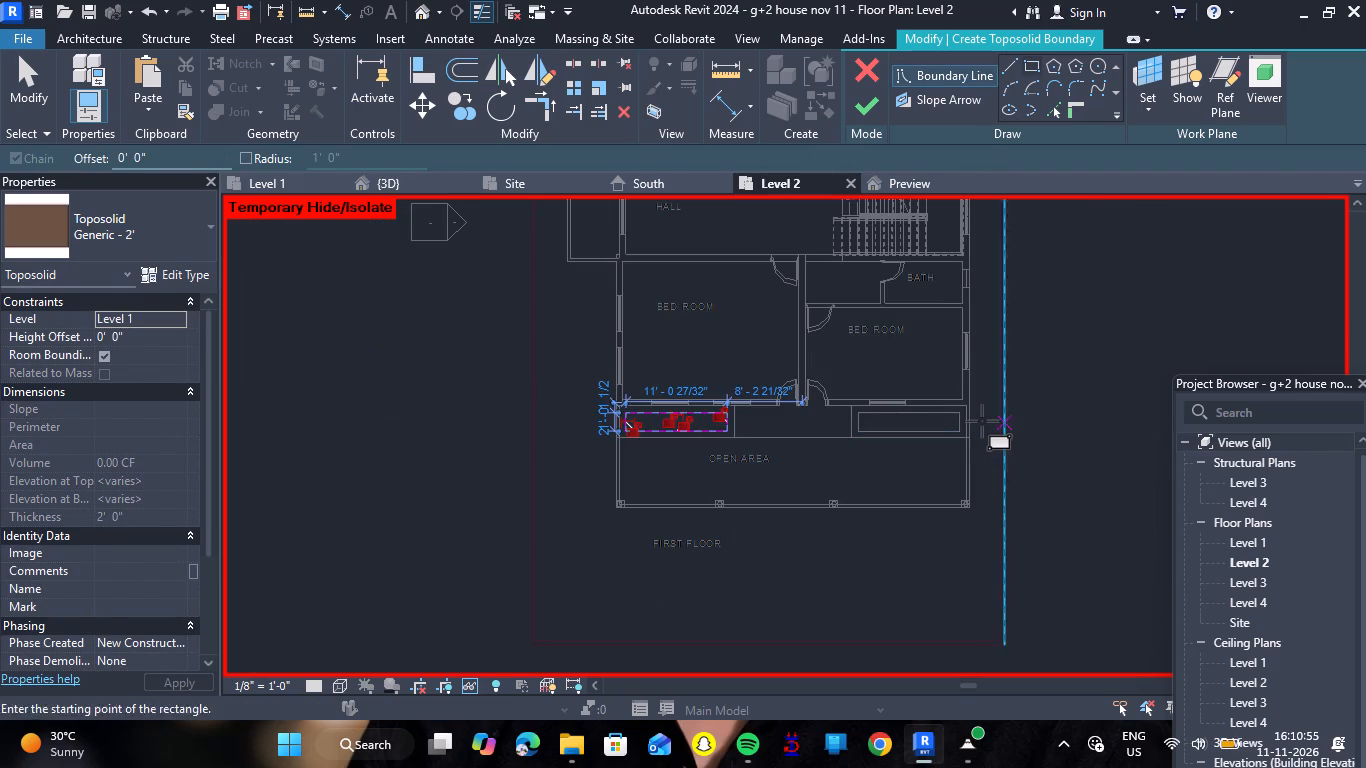
pyautogui.scroll(9, 975, 420)
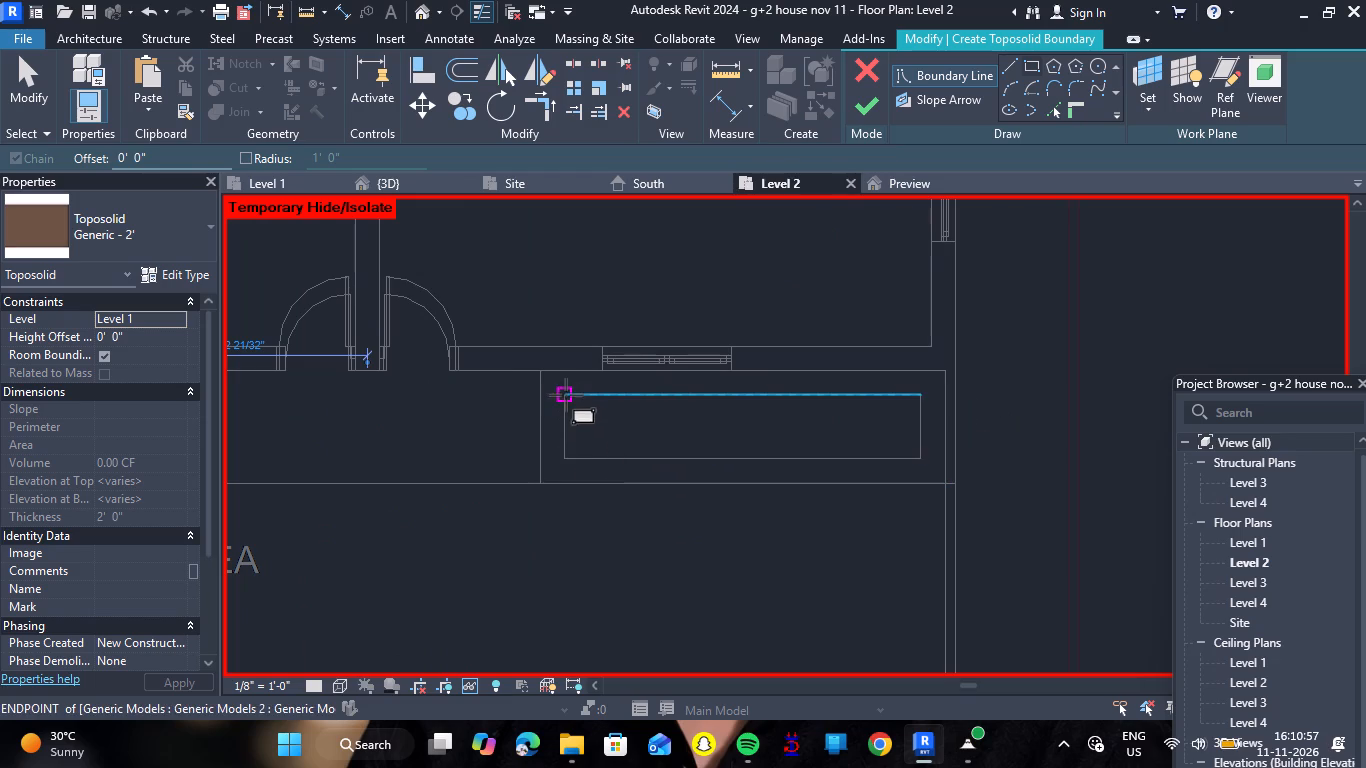
pyautogui.click(566, 395)
pyautogui.click(920, 458)
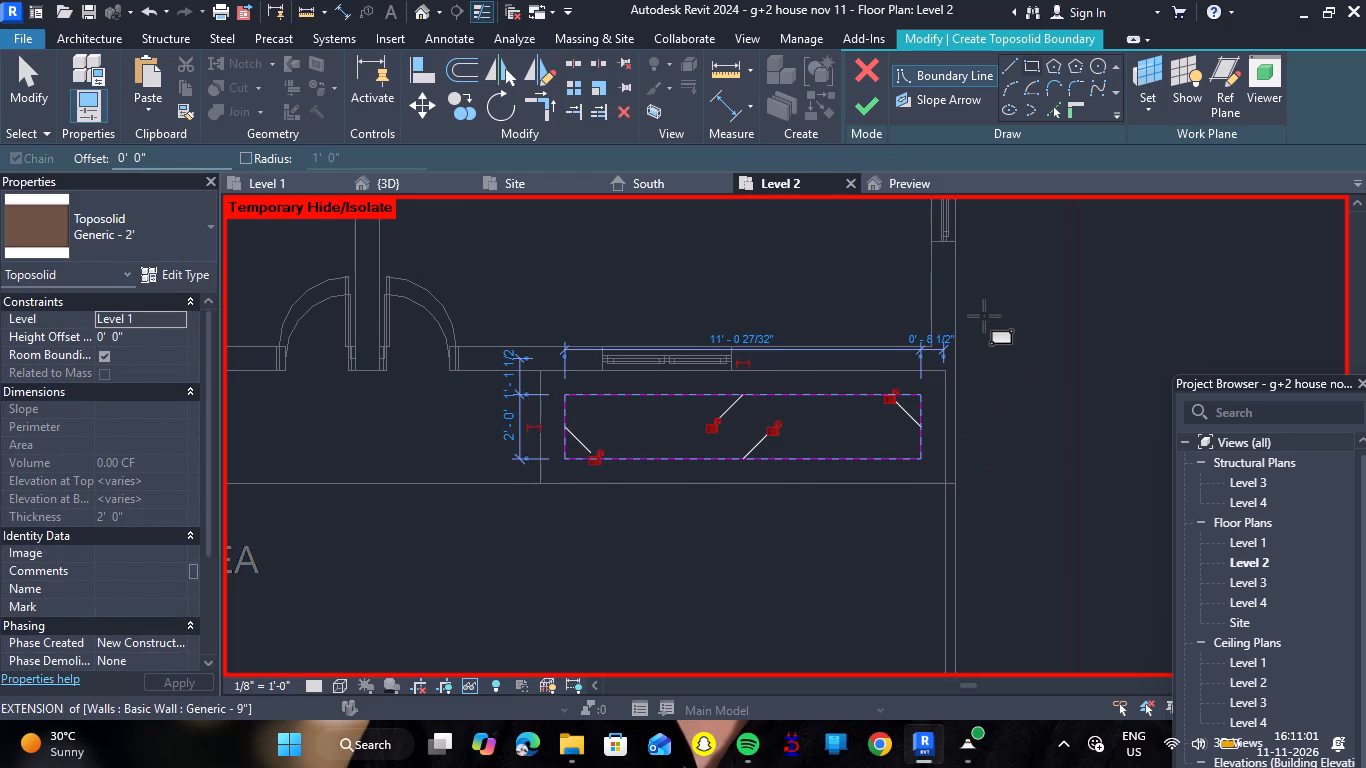
pyautogui.click(860, 115)
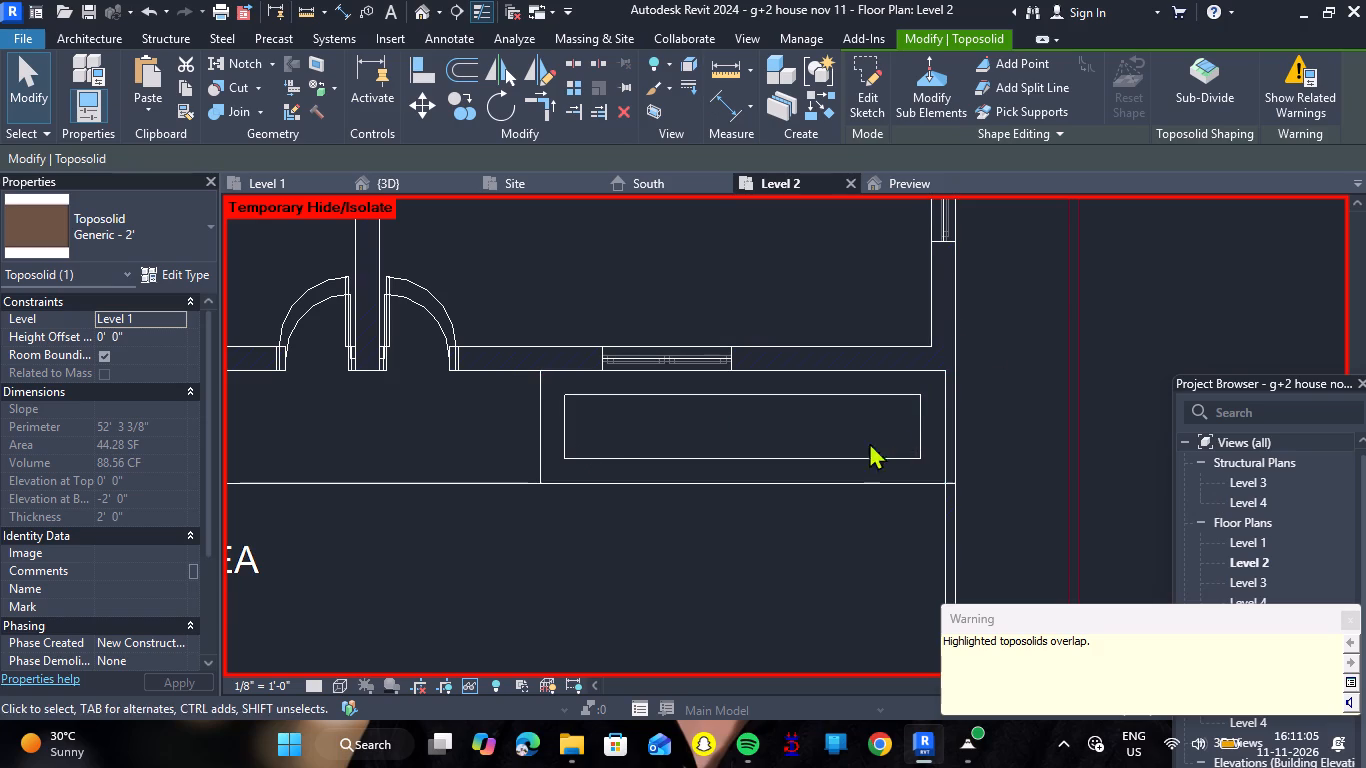
# Change the new toposolid's level to Level 2 and check its position from below in the 3D view.
pyautogui.click(175, 326)
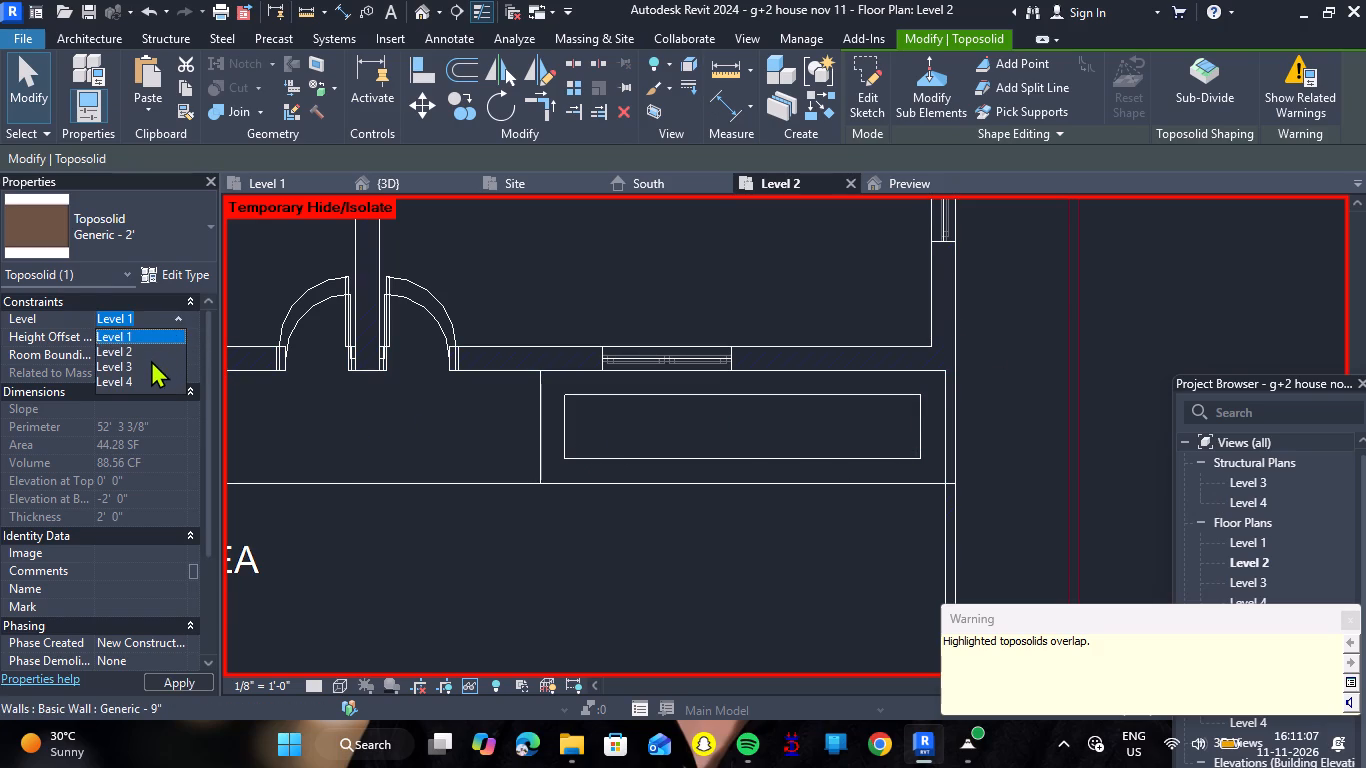
pyautogui.click(153, 352)
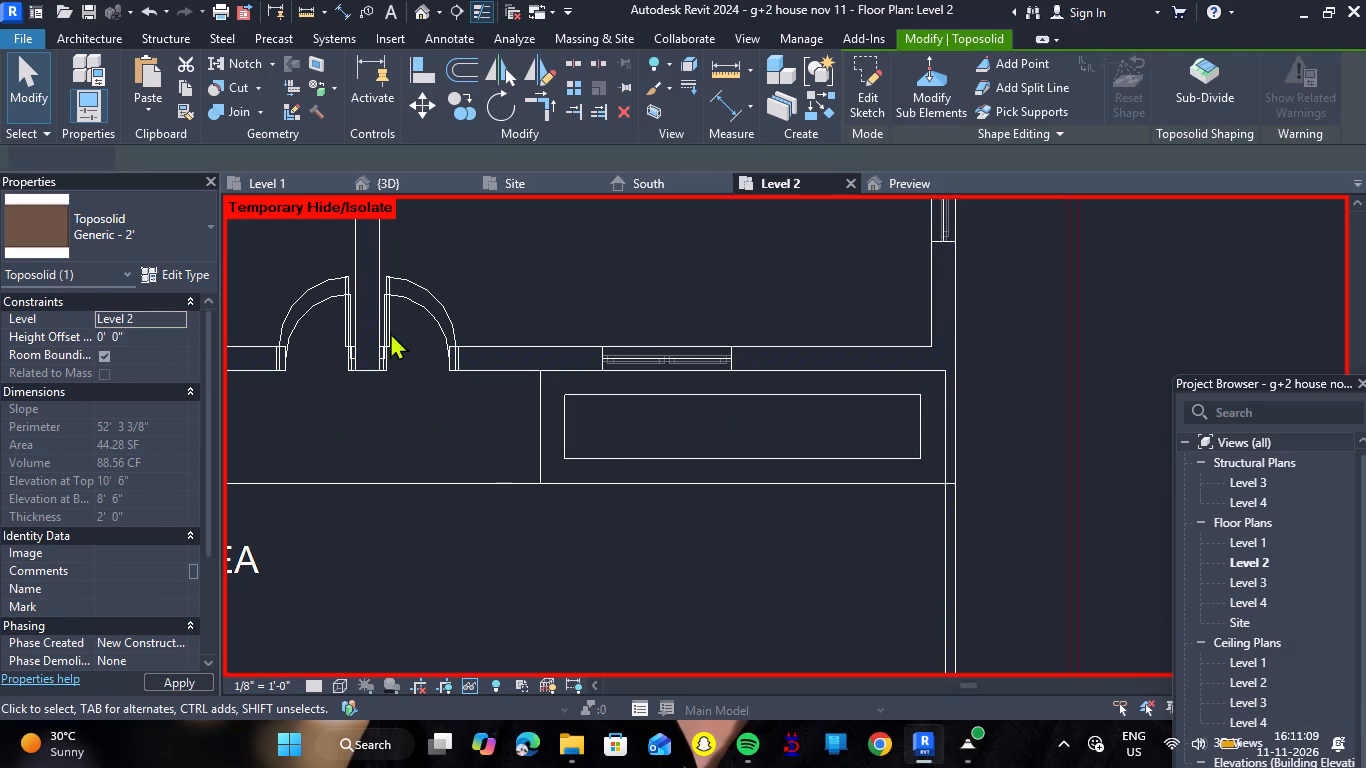
pyautogui.click(416, 187)
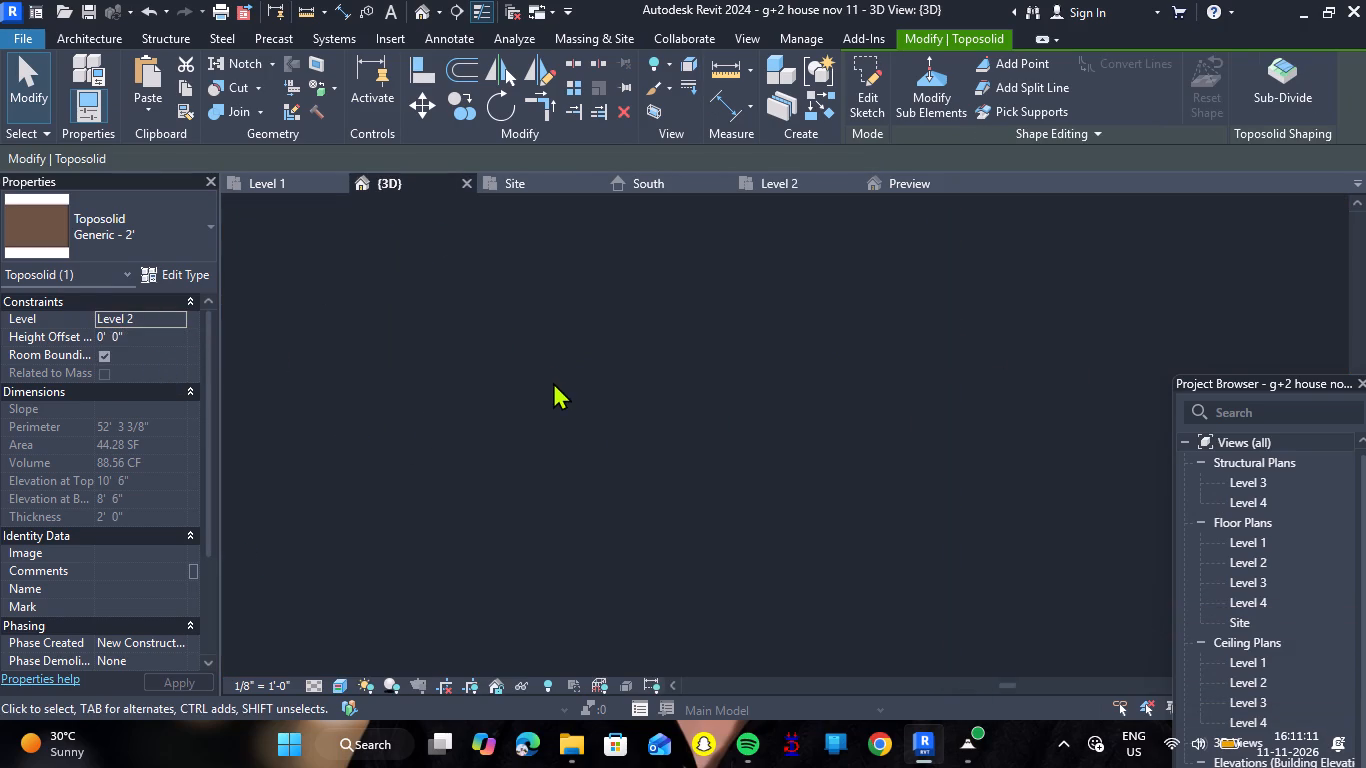
pyautogui.scroll(-7, 553, 382)
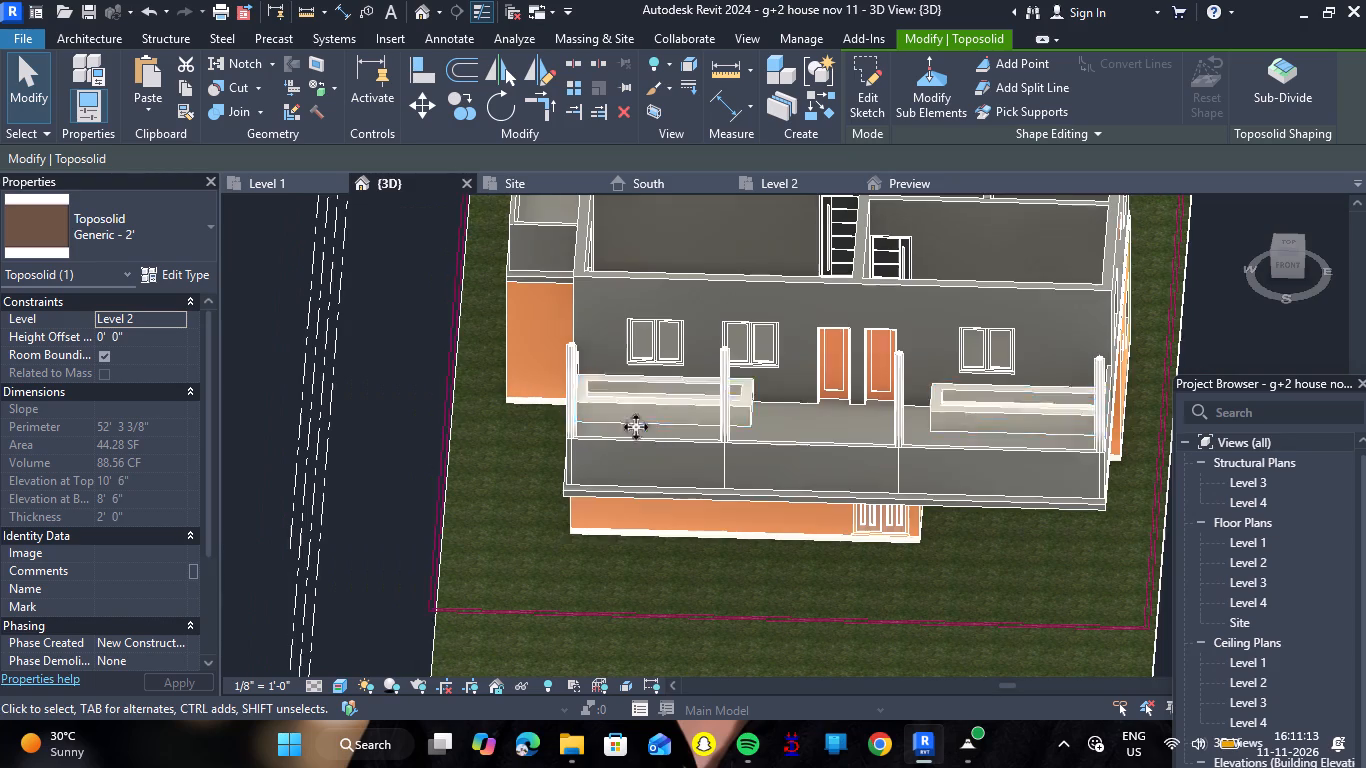
pyautogui.keyDown('shift'); pyautogui.moveTo(653, 576); pyautogui.dragTo(663, 503, button='right'); pyautogui.keyUp('shift')
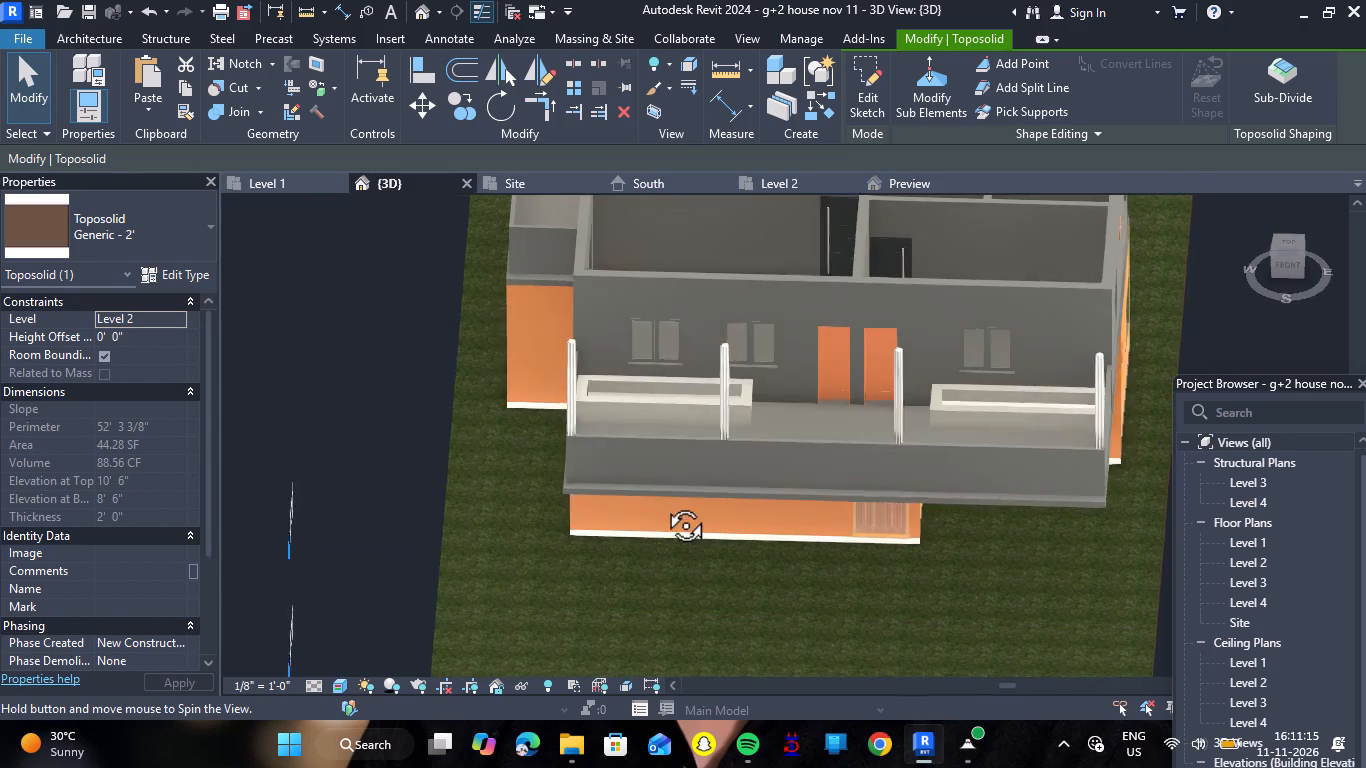
pyautogui.keyDown('shift'); pyautogui.moveTo(663, 503); pyautogui.dragTo(674, 331, button='right'); pyautogui.keyUp('shift')
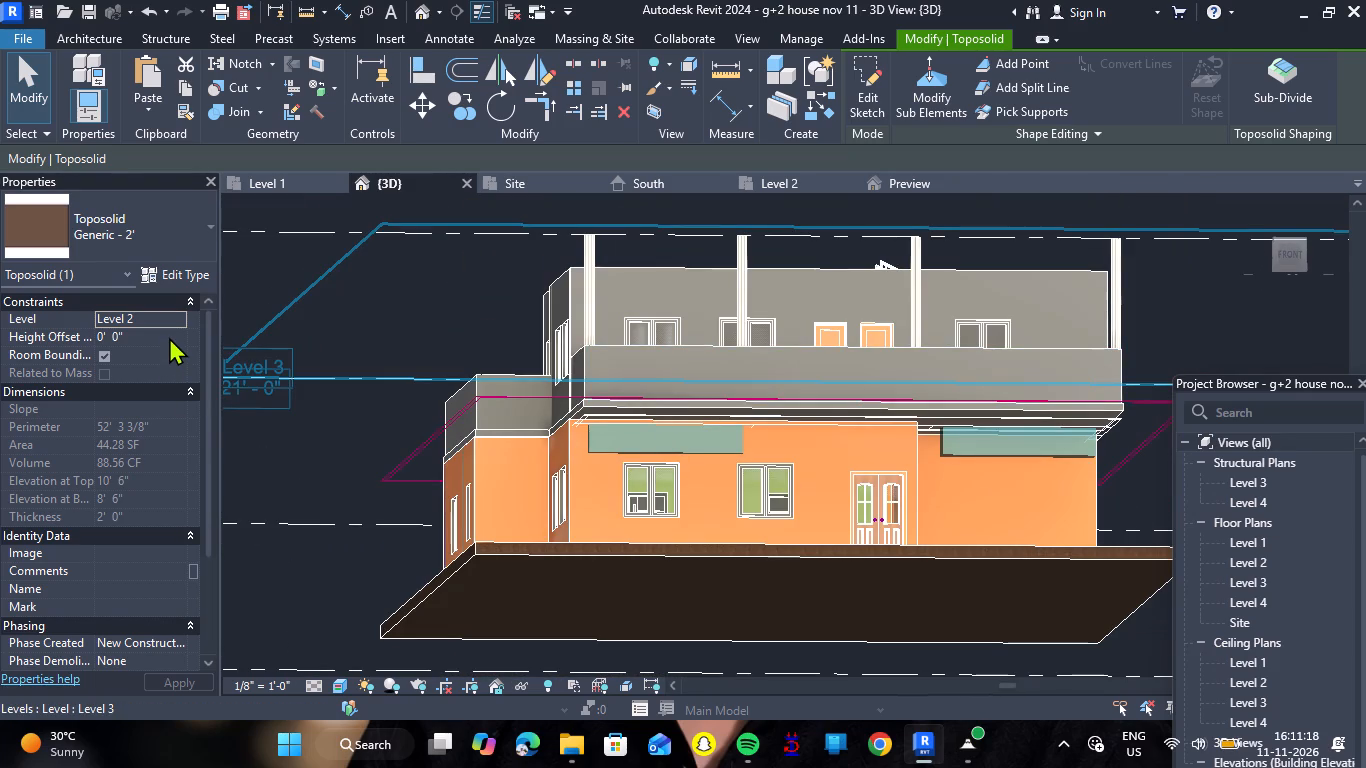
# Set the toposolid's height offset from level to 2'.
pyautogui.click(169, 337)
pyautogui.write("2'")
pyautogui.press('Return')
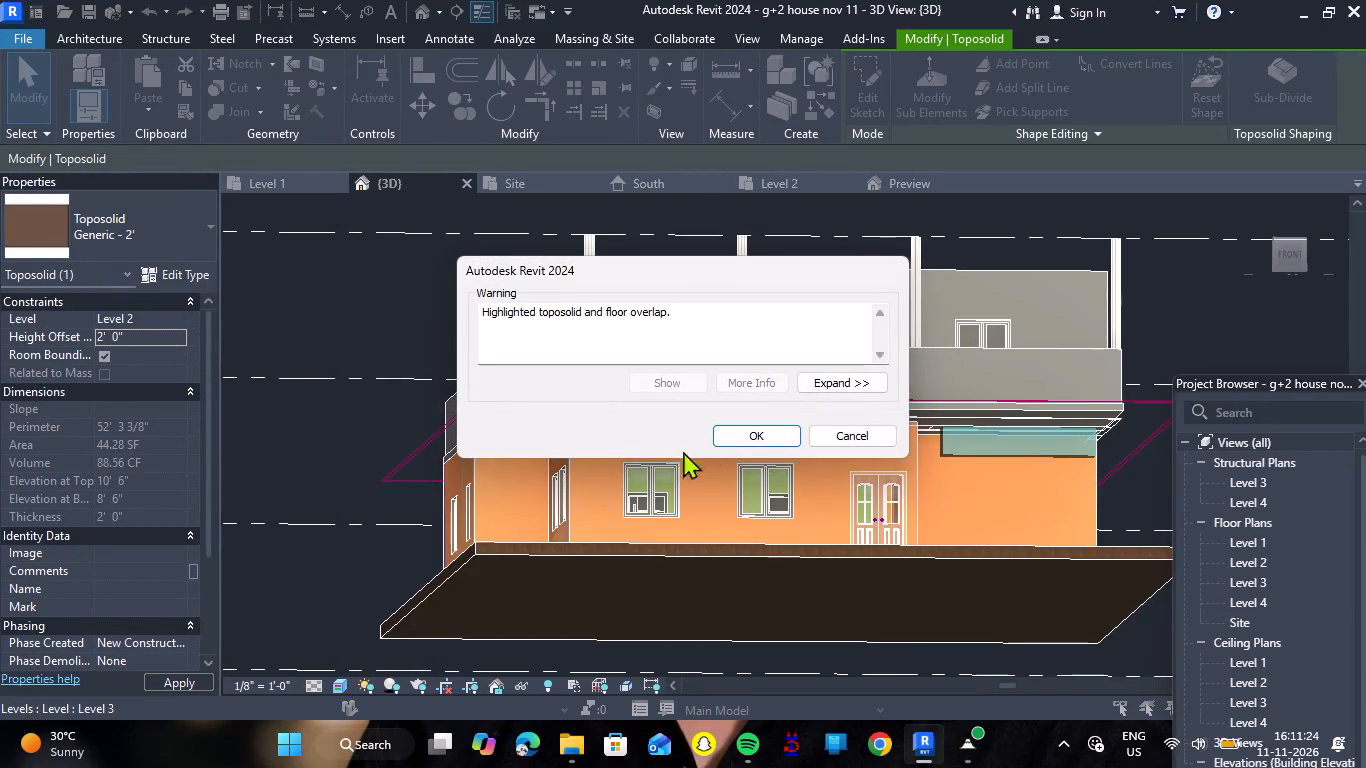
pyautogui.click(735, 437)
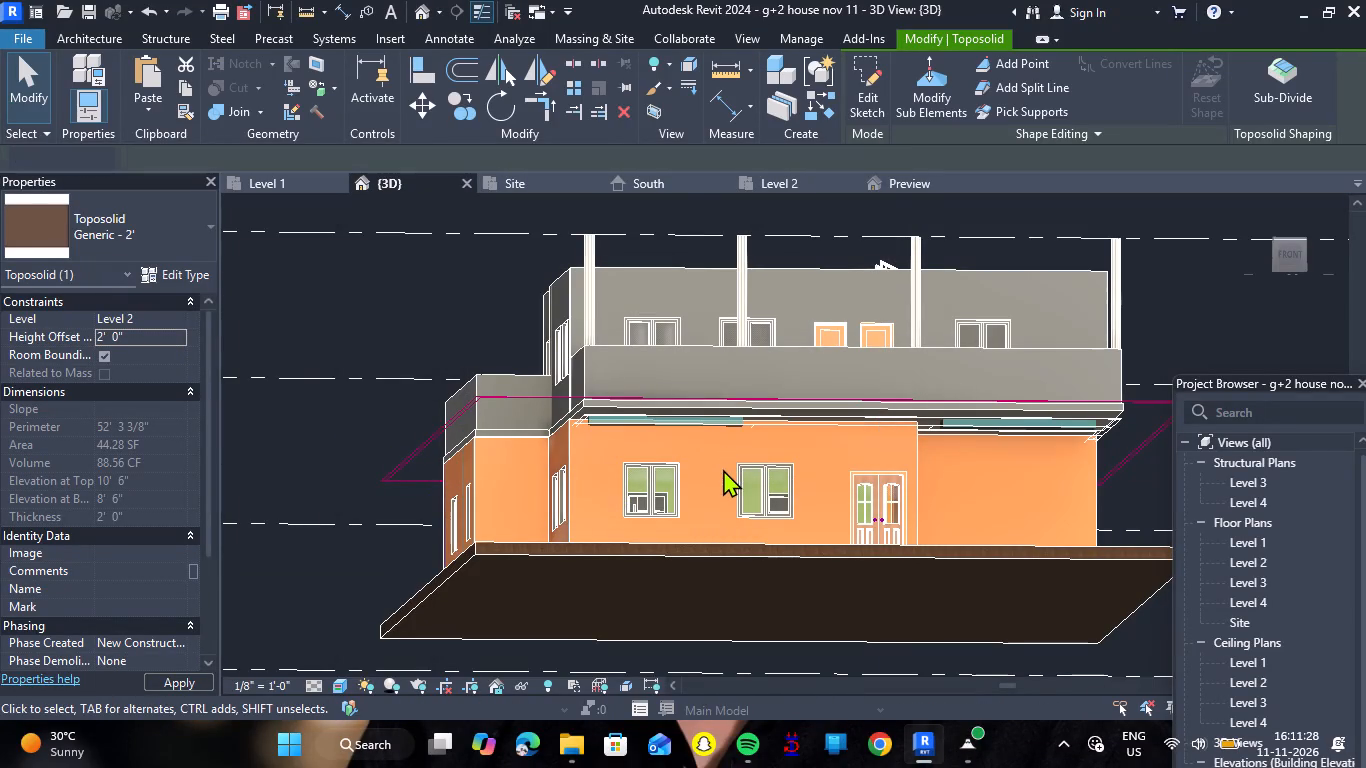
# Check the soil inside the raised blocks from above and set the toposolid's height offset to 2' 5".
pyautogui.keyDown('shift'); pyautogui.moveTo(743, 458); pyautogui.dragTo(728, 601, button='right'); pyautogui.keyUp('shift')
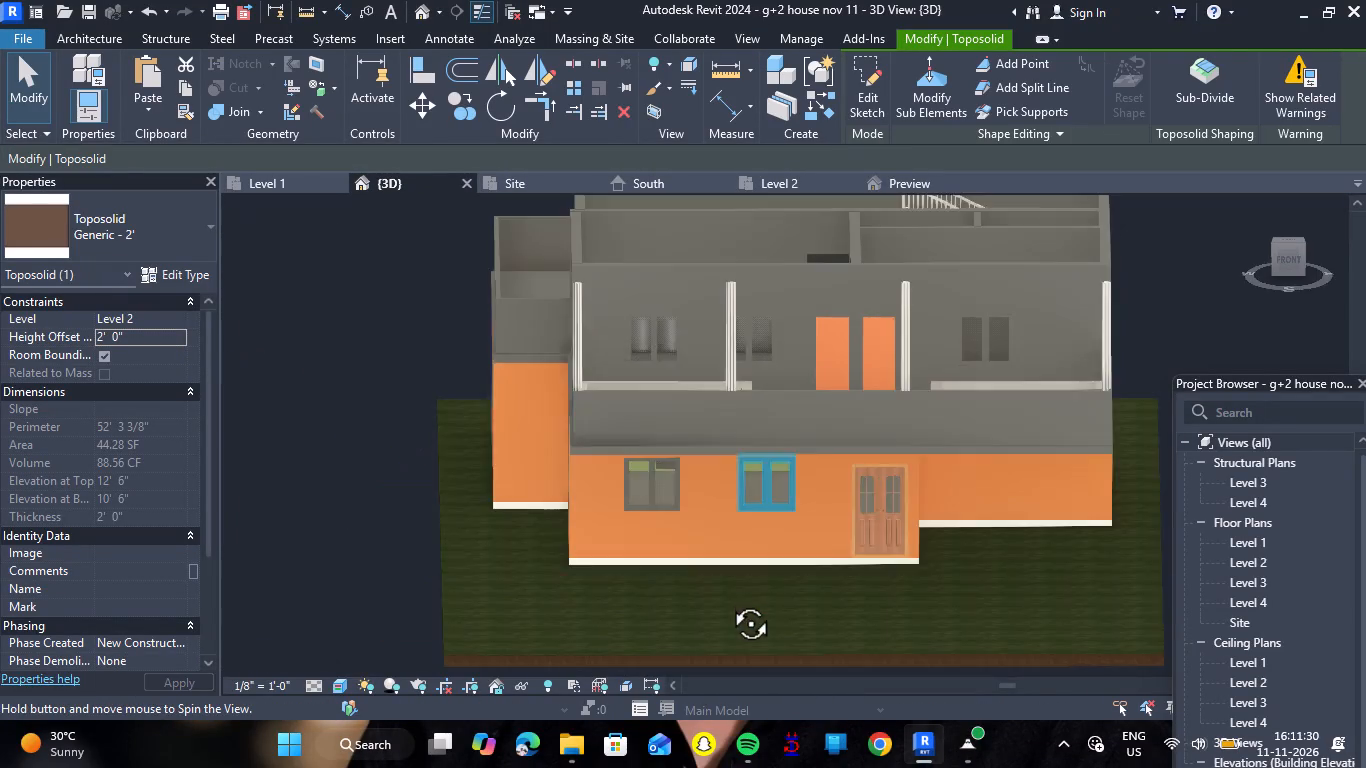
pyautogui.keyDown('shift'); pyautogui.moveTo(728, 601); pyautogui.dragTo(726, 618, button='right'); pyautogui.keyUp('shift')
pyautogui.keyDown('shift'); pyautogui.moveTo(774, 409); pyautogui.dragTo(754, 529, button='right'); pyautogui.keyUp('shift')
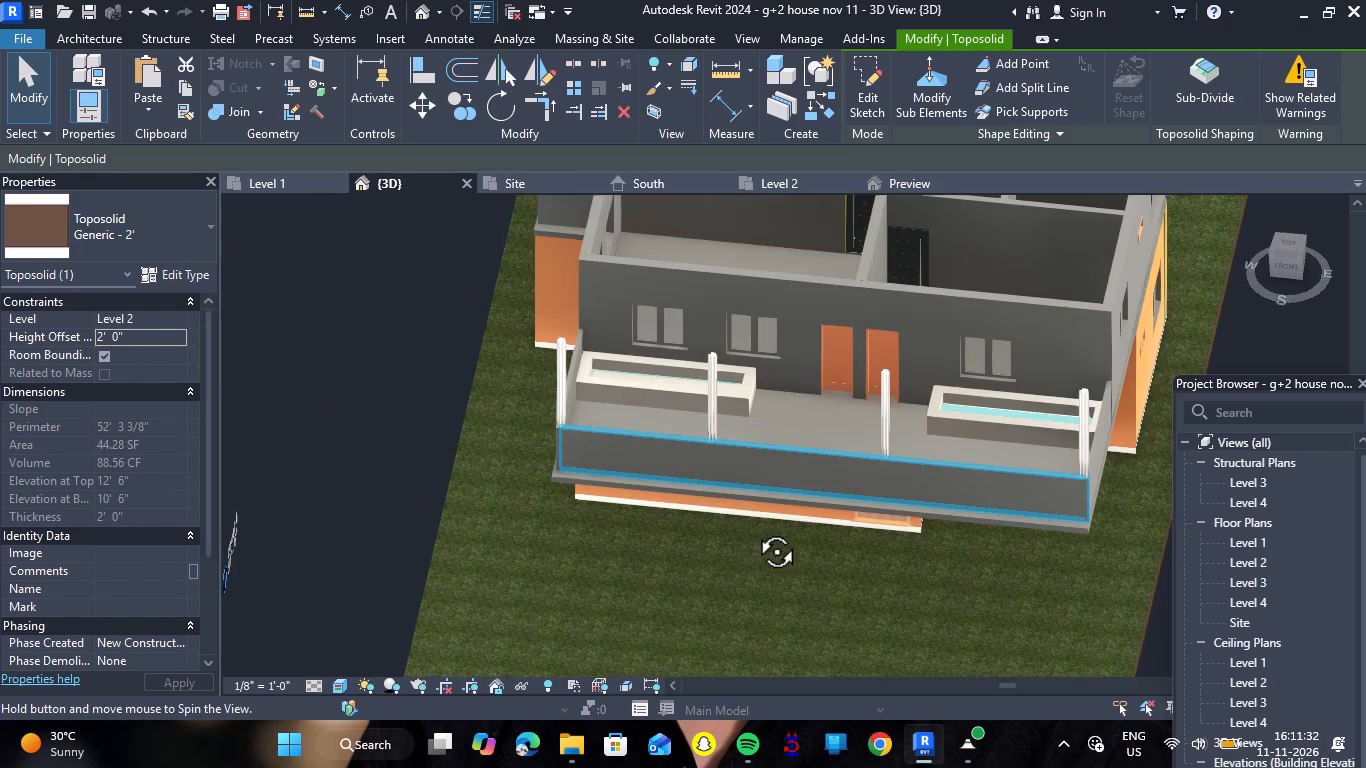
pyautogui.keyDown('shift'); pyautogui.moveTo(754, 529); pyautogui.dragTo(753, 568, button='right'); pyautogui.keyUp('shift')
pyautogui.scroll(3, 694, 382)
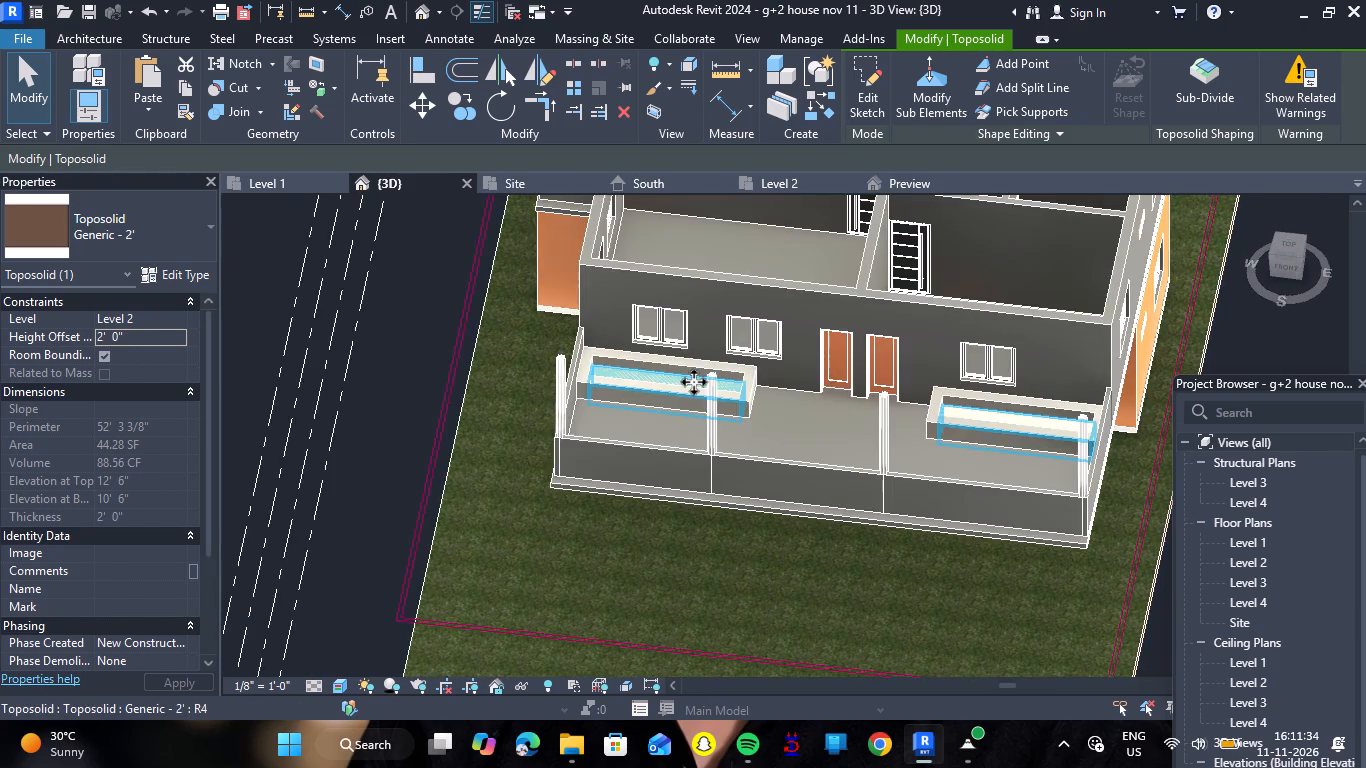
pyautogui.scroll(3, 694, 382)
pyautogui.click(161, 335)
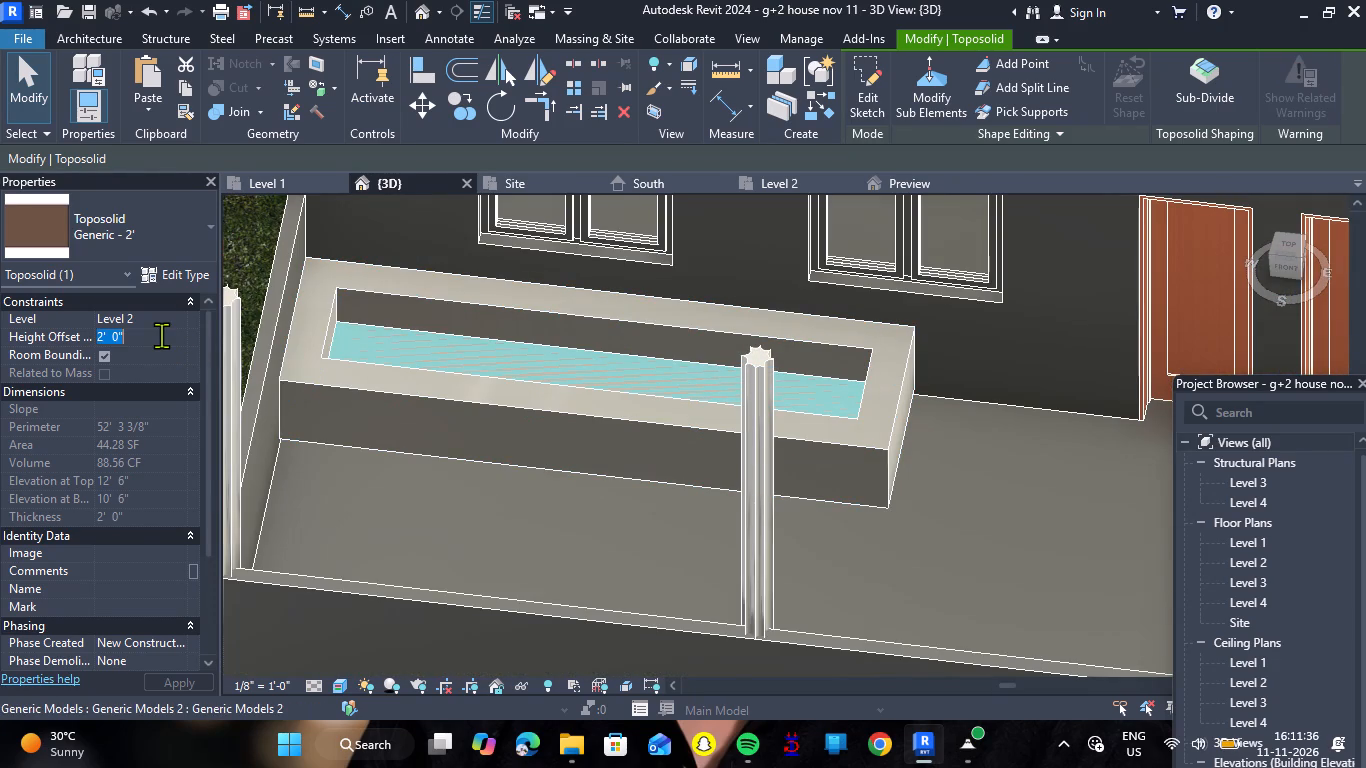
pyautogui.write('2\'5"')
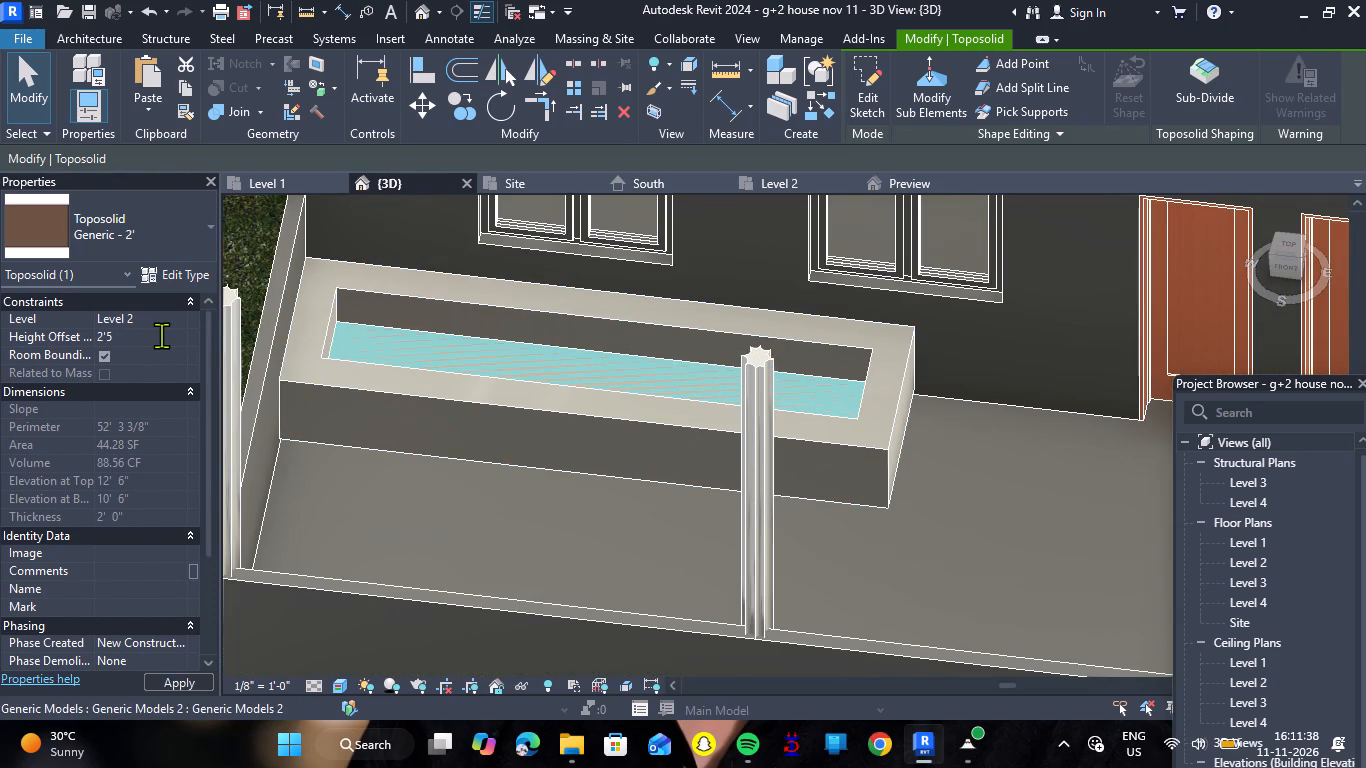
pyautogui.press('Return')
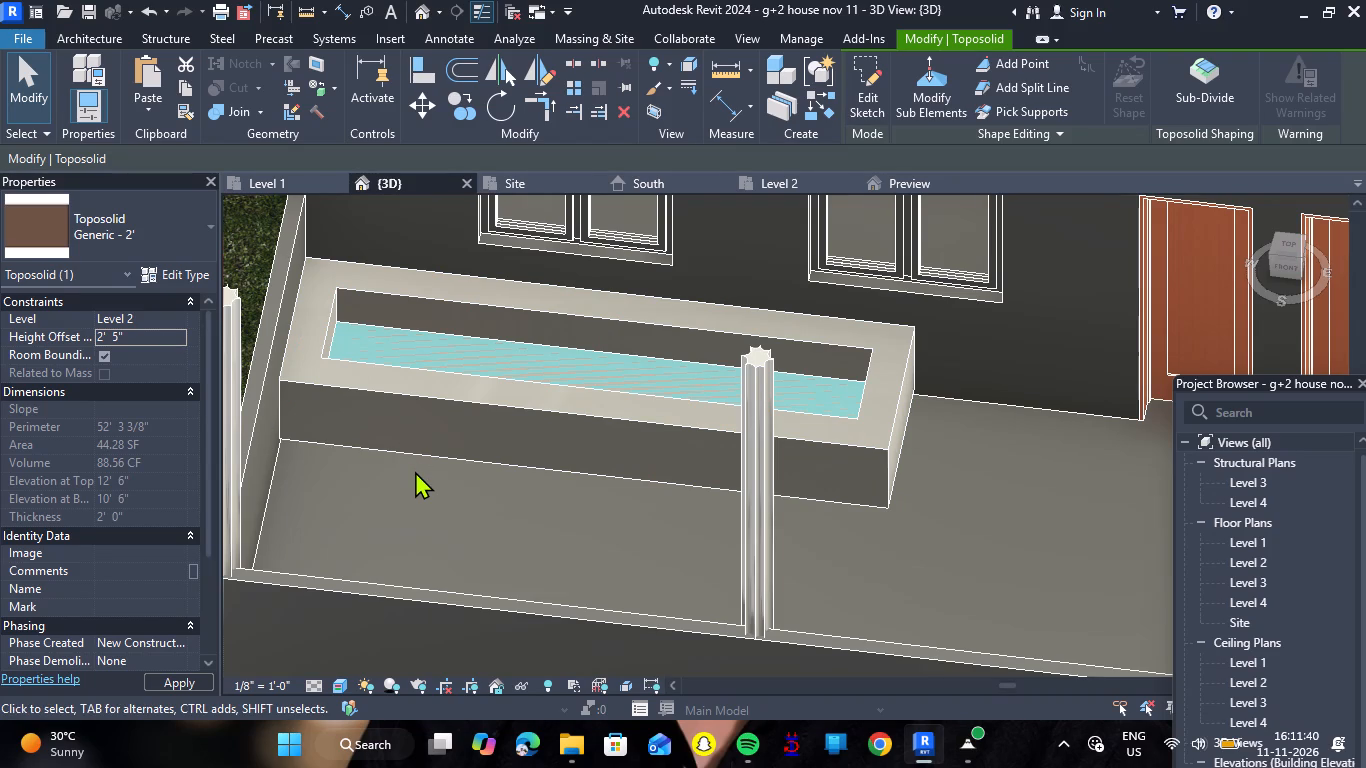
pyautogui.click(422, 484)
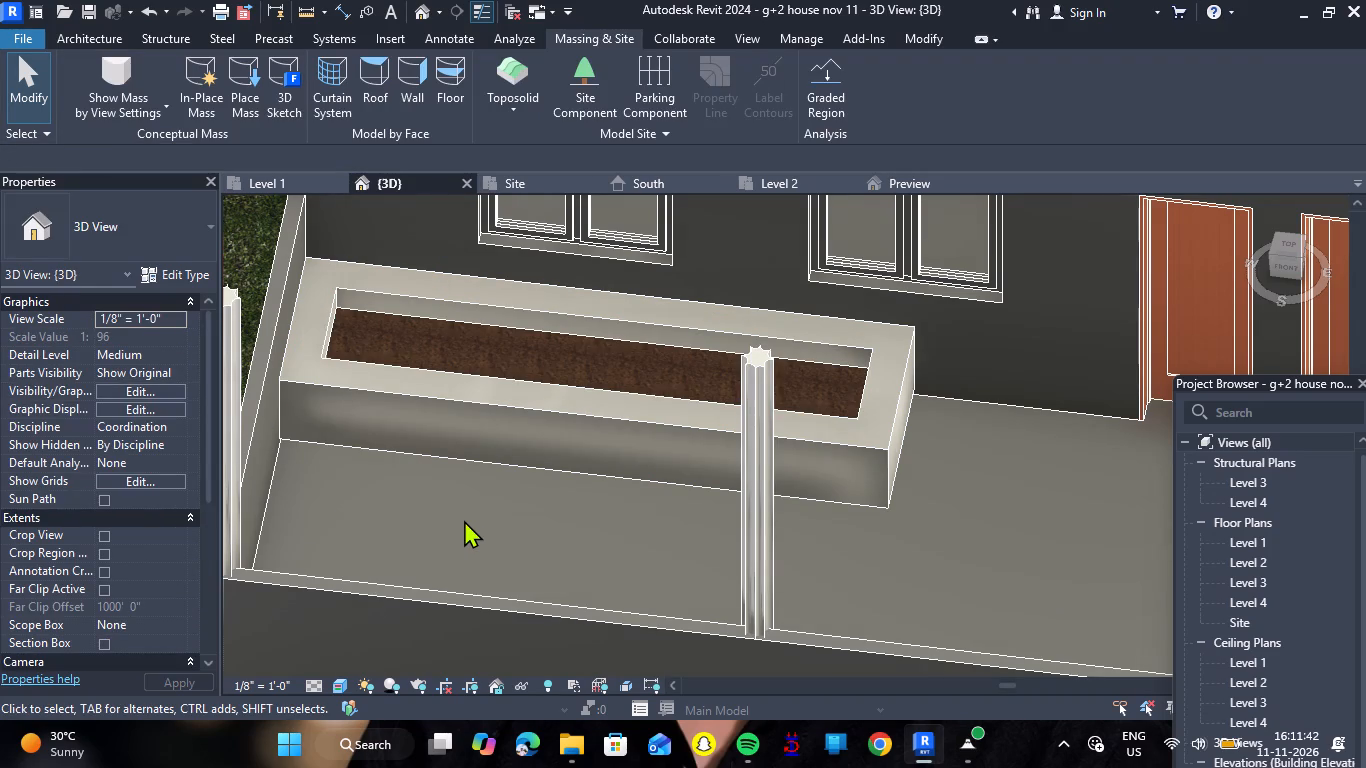
# Select the toposolid inside the raised block from below and nudge it upward in the view by eight small increments.
pyautogui.keyDown('shift'); pyautogui.moveTo(480, 527); pyautogui.dragTo(520, 265, button='right'); pyautogui.keyUp('shift')
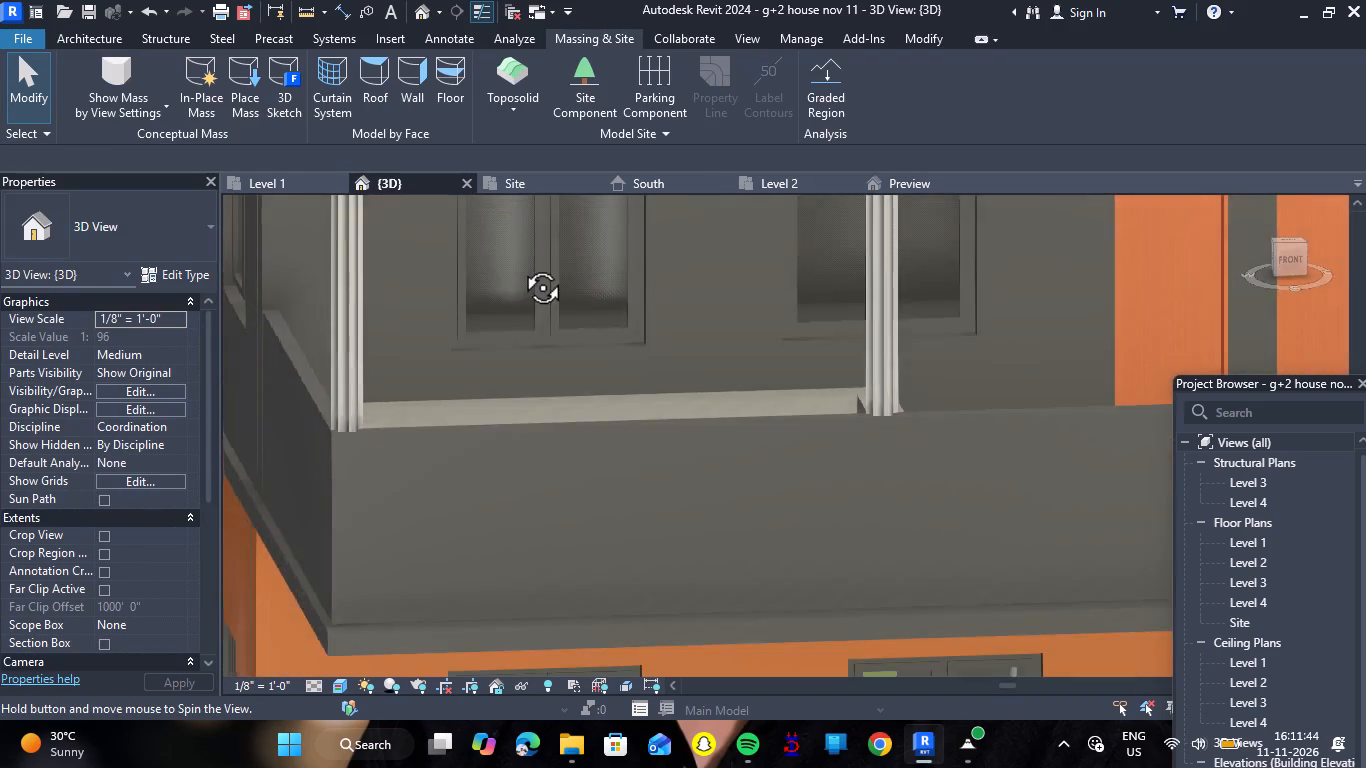
pyautogui.keyDown('shift'); pyautogui.moveTo(520, 265); pyautogui.dragTo(510, 104, button='right'); pyautogui.keyUp('shift')
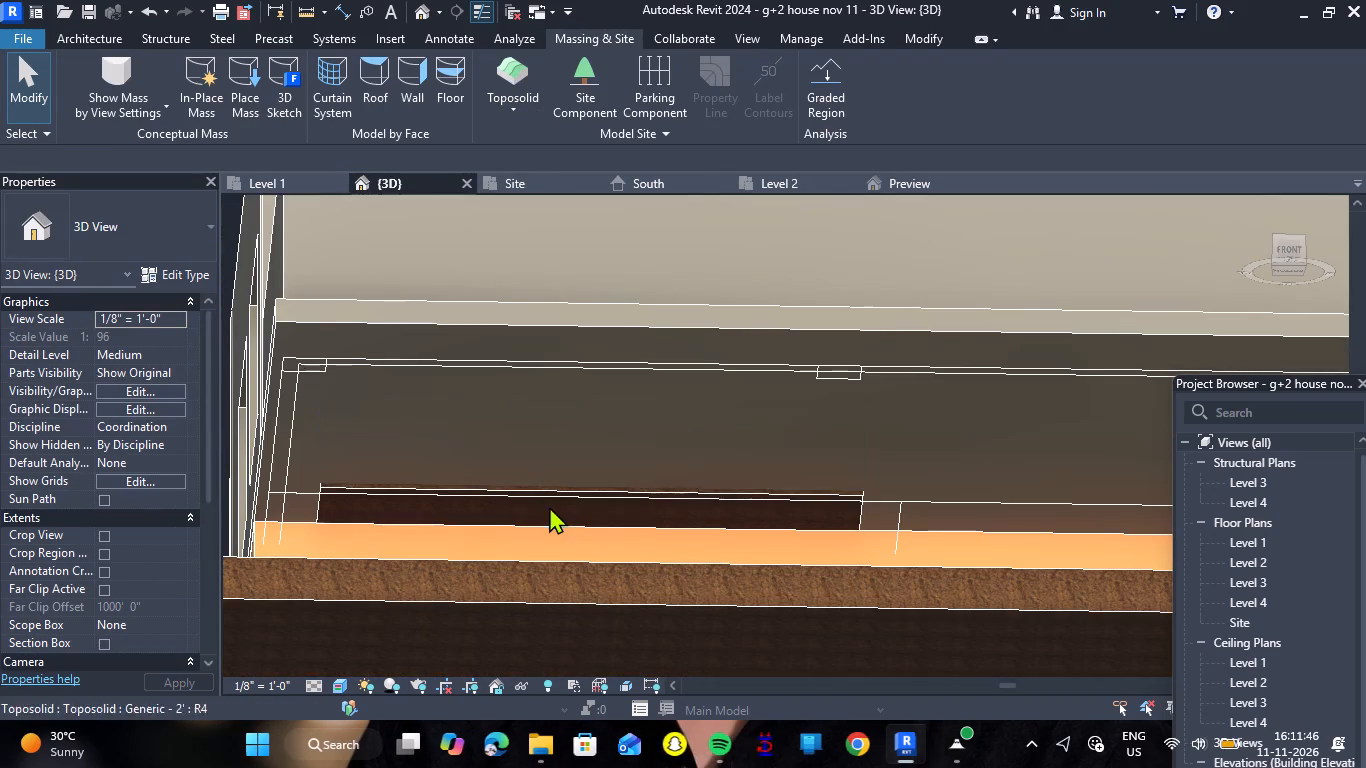
pyautogui.click(556, 491)
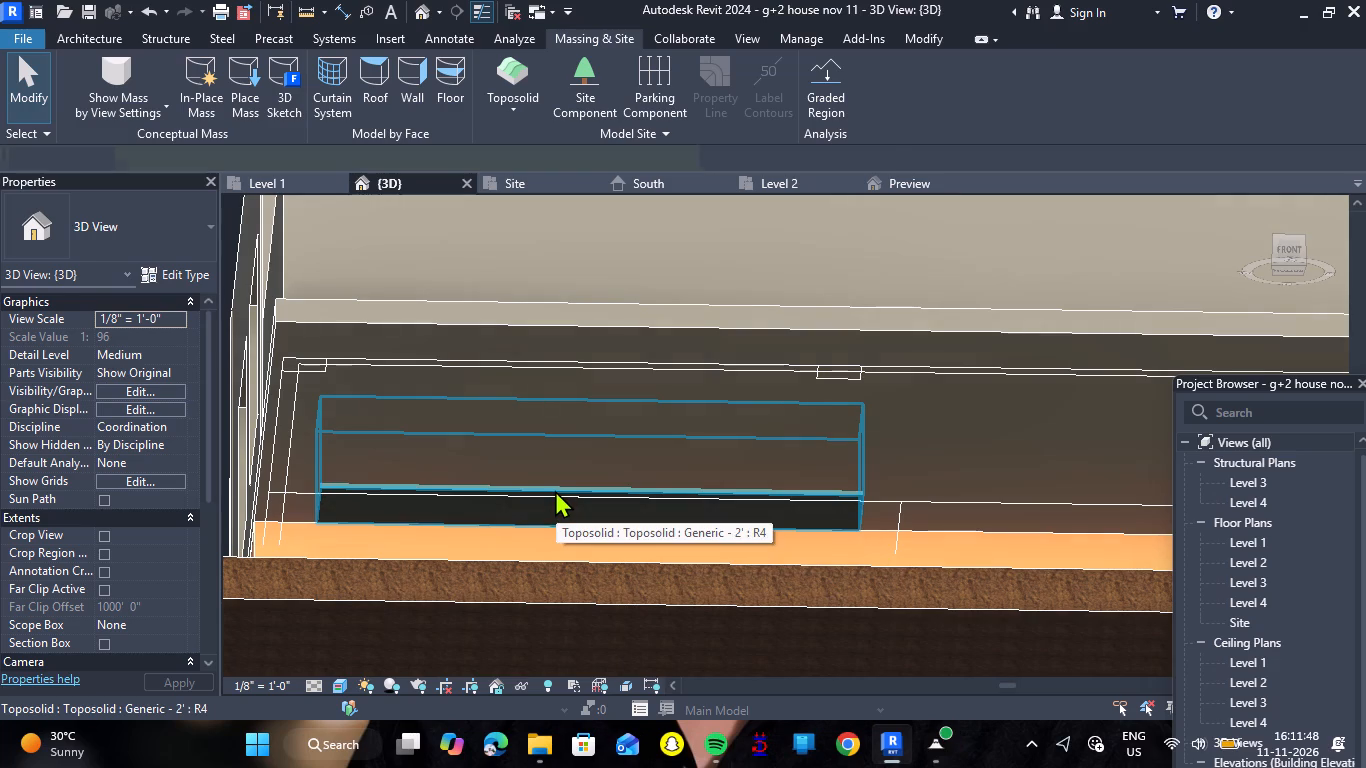
pyautogui.press('Up')
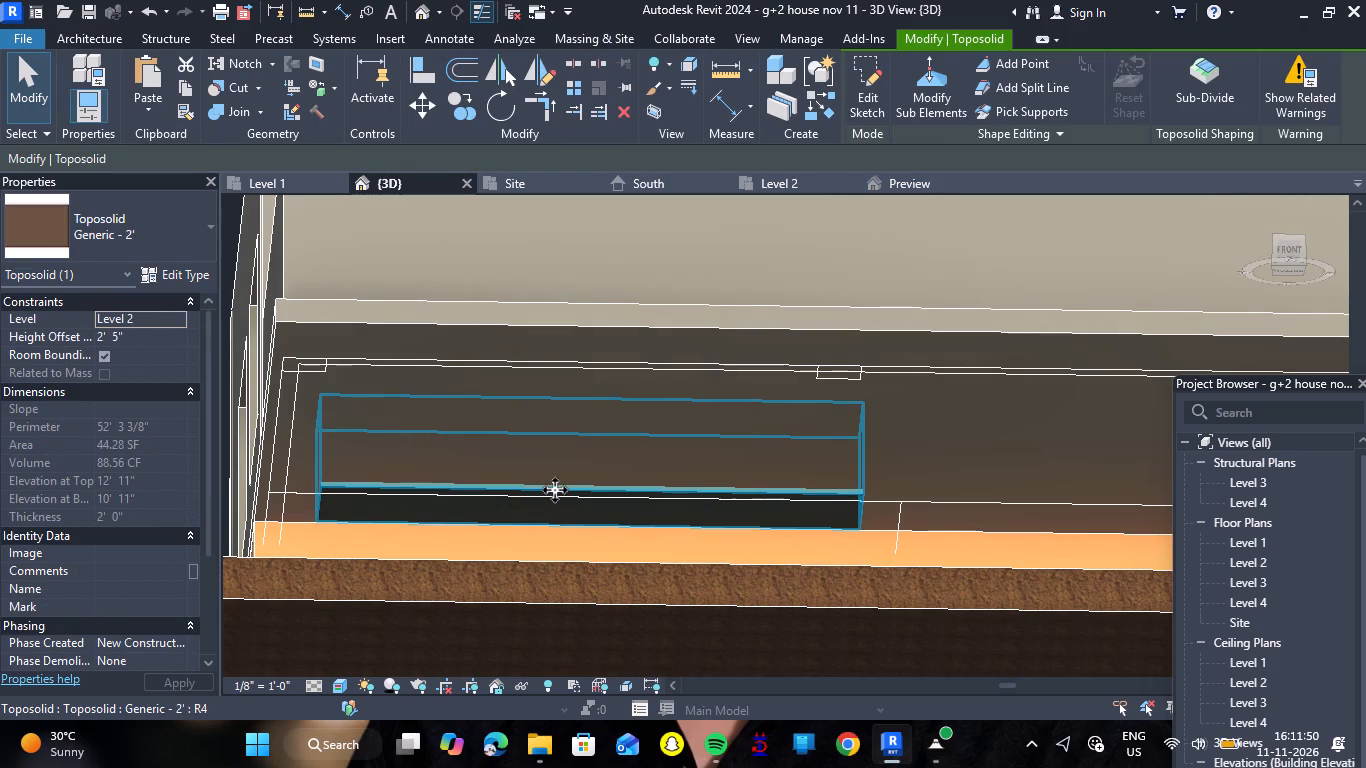
pyautogui.press('Up')
pyautogui.press('Up')
pyautogui.press('Up')
pyautogui.press('Up')
pyautogui.press('Up')
pyautogui.press('Up')
pyautogui.press('Up')
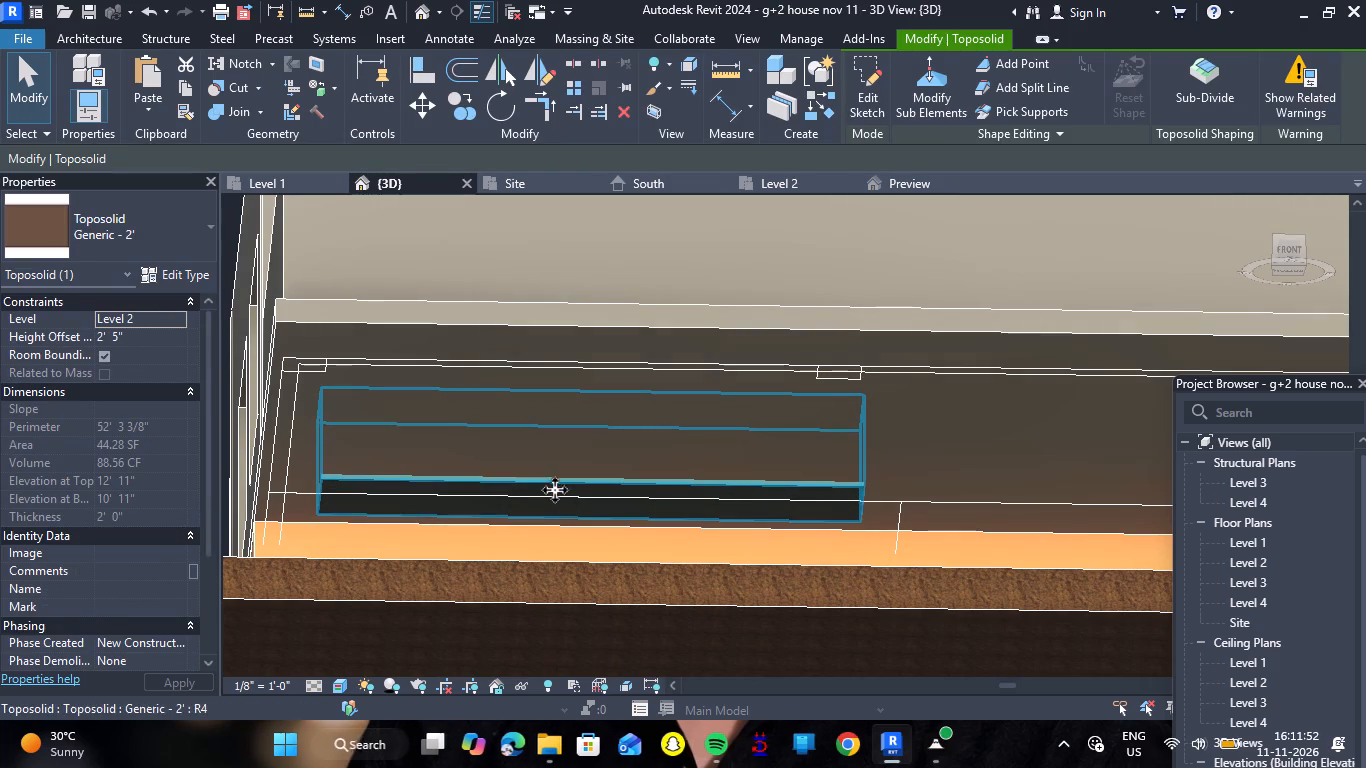
# Examine the nudged toposolid's position relative to the raised block and open-area floor from several angles.
pyautogui.keyDown('shift'); pyautogui.moveTo(562, 476); pyautogui.dragTo(567, 656, button='right'); pyautogui.keyUp('shift')
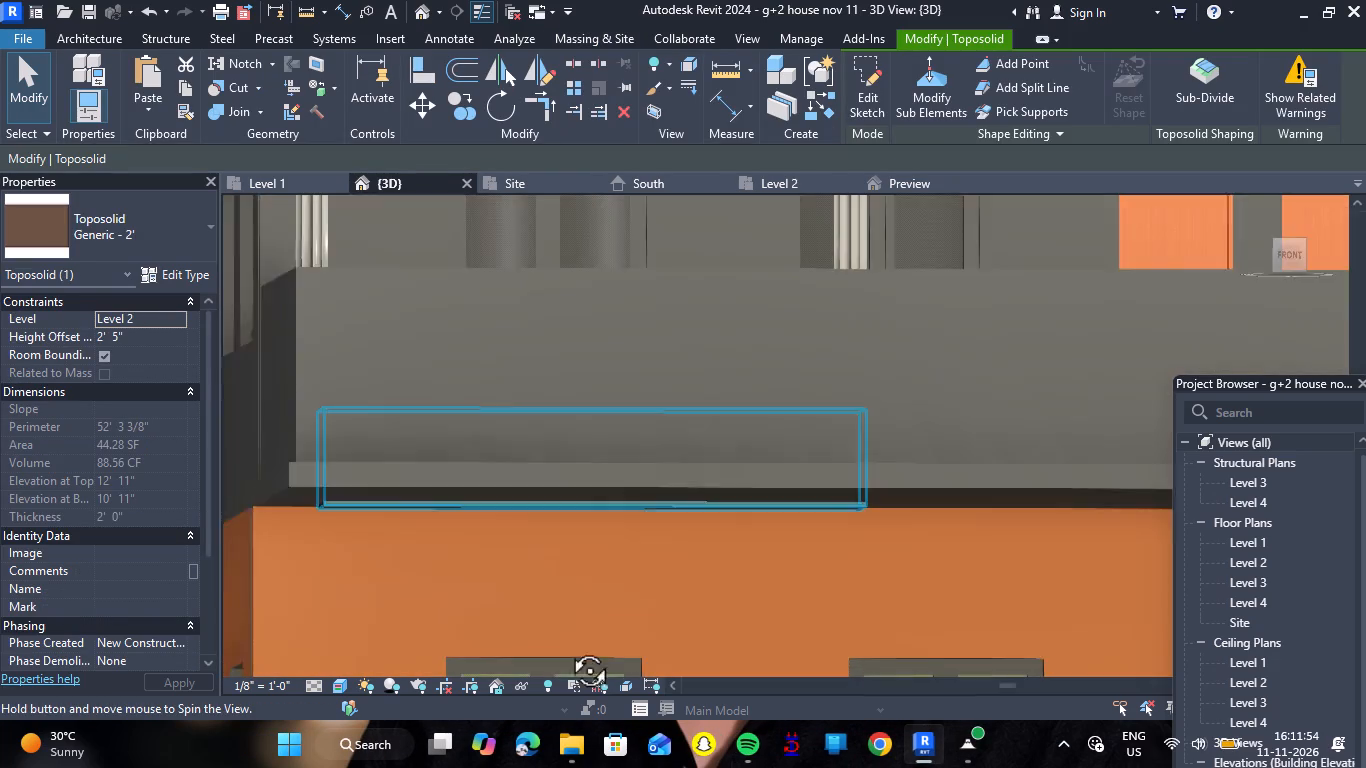
pyautogui.keyDown('shift'); pyautogui.moveTo(567, 656); pyautogui.dragTo(568, 672, button='right'); pyautogui.keyUp('shift')
pyautogui.keyDown('shift'); pyautogui.scroll(1, 567, 667); pyautogui.keyUp('shift')
pyautogui.keyDown('shift'); pyautogui.moveTo(610, 539); pyautogui.dragTo(596, 646, button='right'); pyautogui.keyUp('shift')
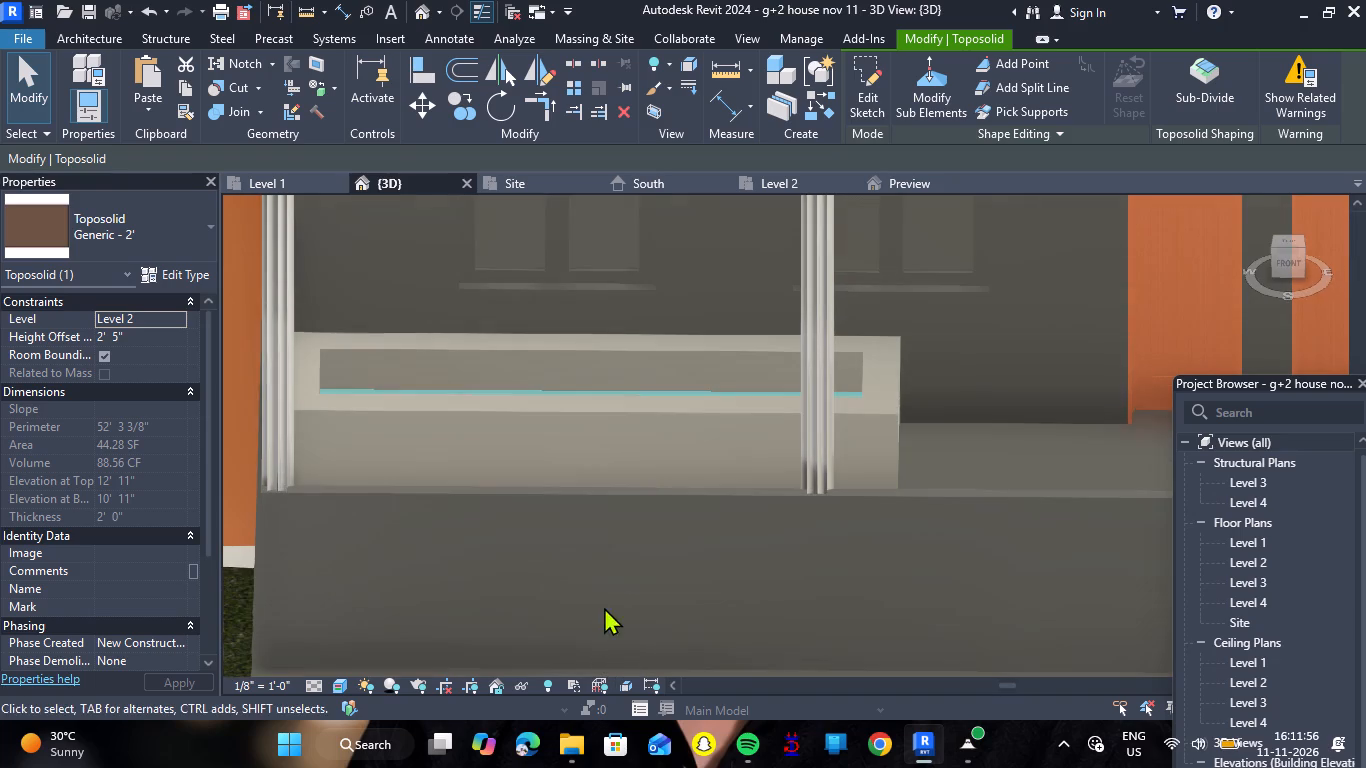
pyautogui.keyDown('shift'); pyautogui.moveTo(624, 538); pyautogui.dragTo(610, 651, button='right'); pyautogui.keyUp('shift')
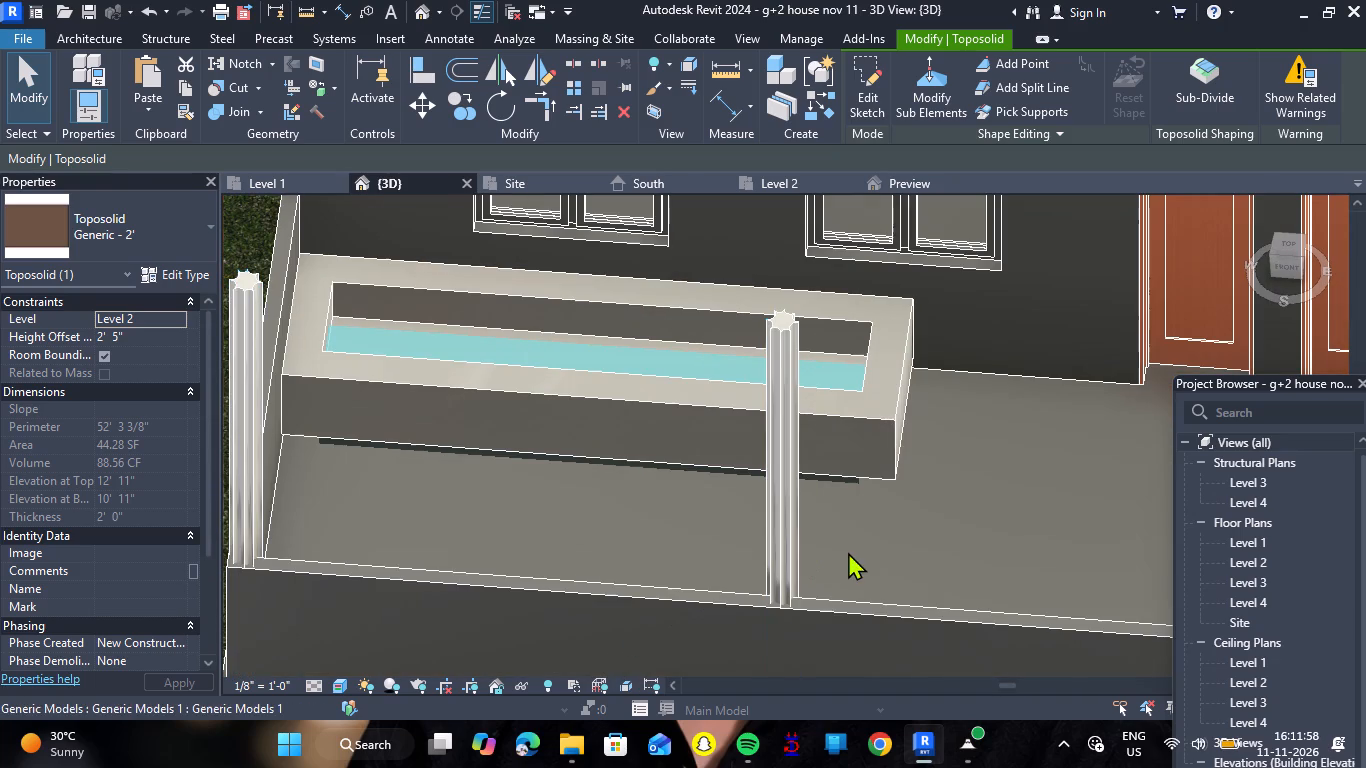
pyautogui.keyDown('shift'); pyautogui.moveTo(867, 538); pyautogui.dragTo(822, 610, button='right'); pyautogui.keyUp('shift')
pyautogui.keyDown('shift'); pyautogui.moveTo(946, 528); pyautogui.dragTo(896, 476, button='right'); pyautogui.keyUp('shift')
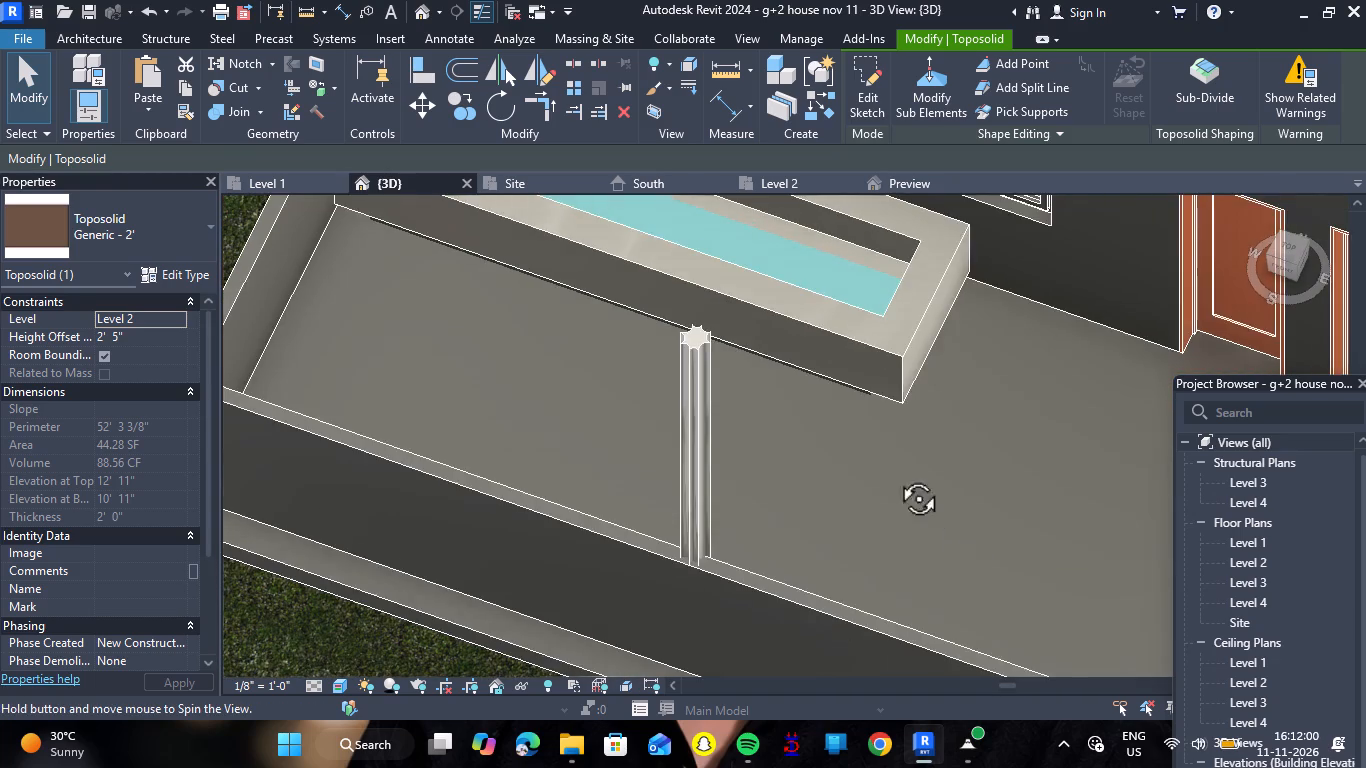
pyautogui.keyDown('shift'); pyautogui.moveTo(896, 476); pyautogui.dragTo(820, 306, button='right'); pyautogui.keyUp('shift')
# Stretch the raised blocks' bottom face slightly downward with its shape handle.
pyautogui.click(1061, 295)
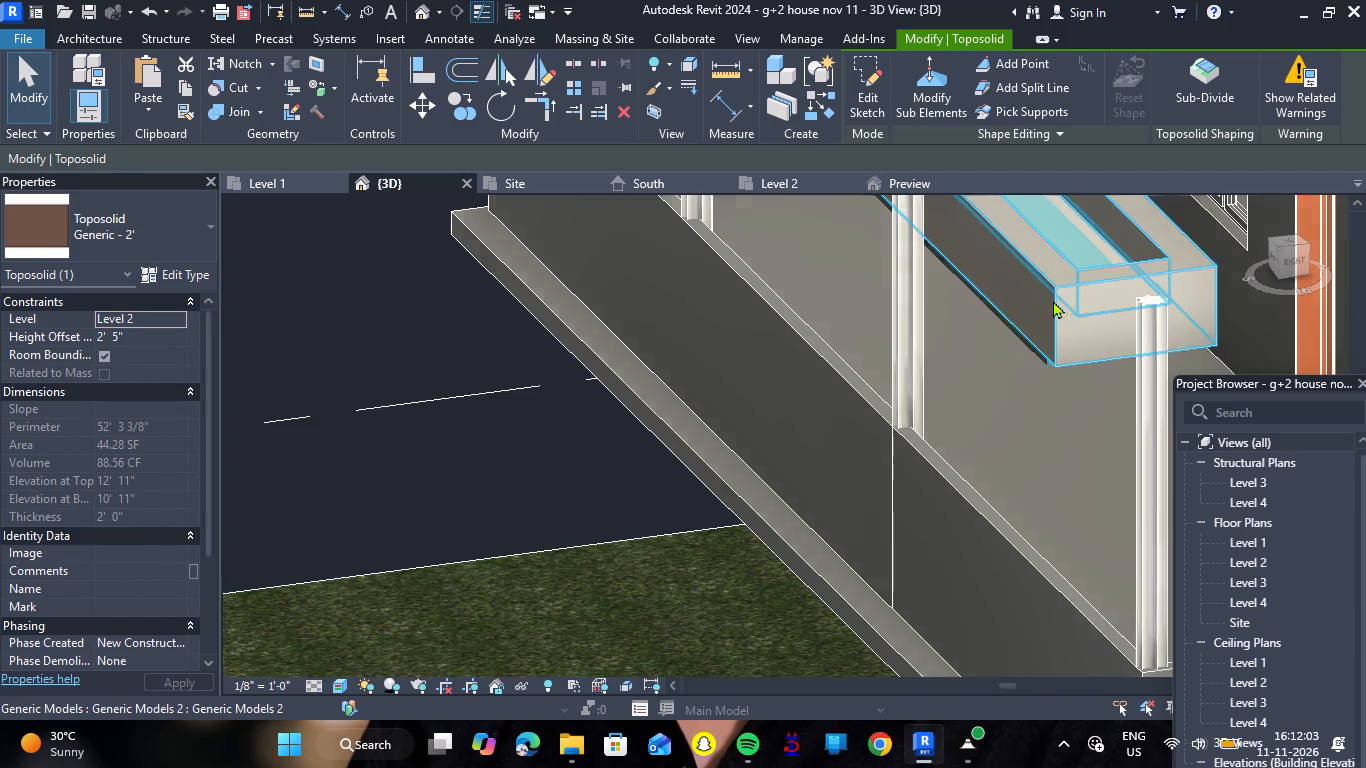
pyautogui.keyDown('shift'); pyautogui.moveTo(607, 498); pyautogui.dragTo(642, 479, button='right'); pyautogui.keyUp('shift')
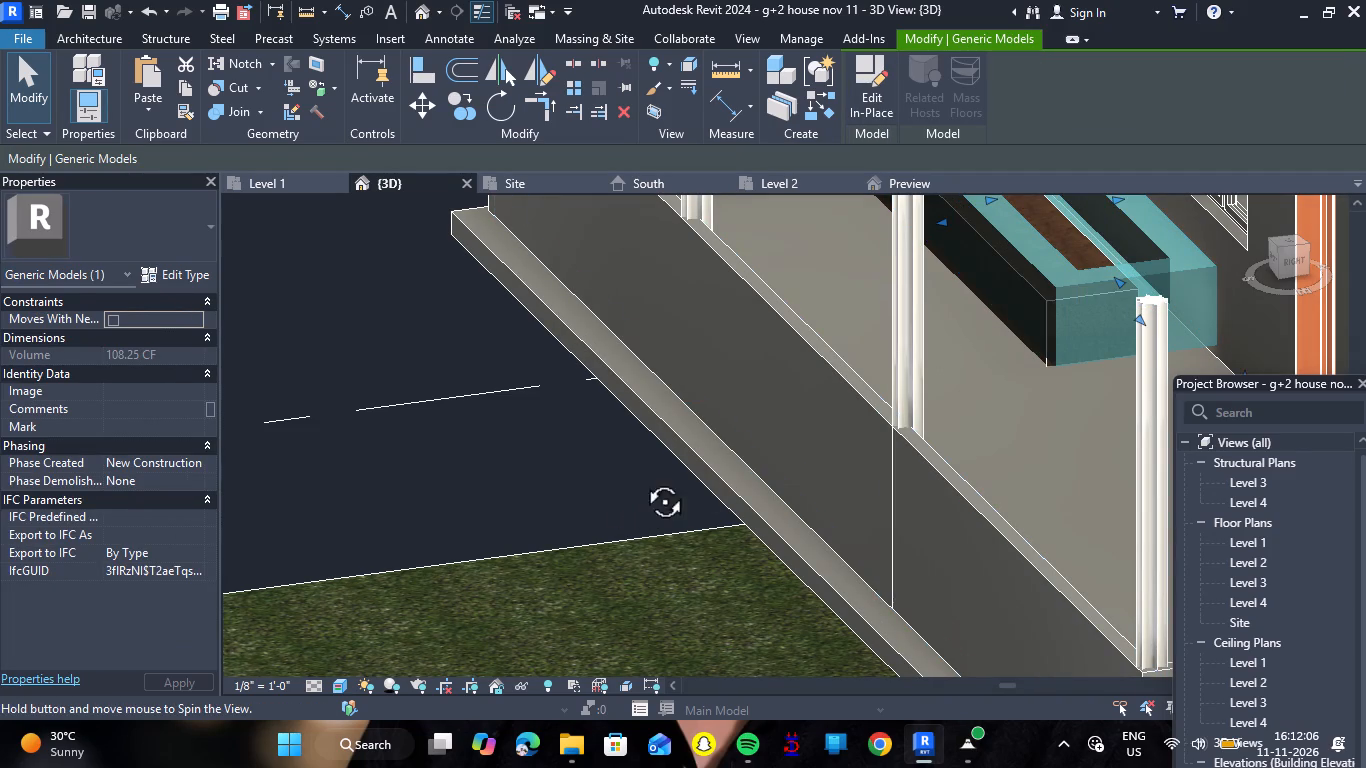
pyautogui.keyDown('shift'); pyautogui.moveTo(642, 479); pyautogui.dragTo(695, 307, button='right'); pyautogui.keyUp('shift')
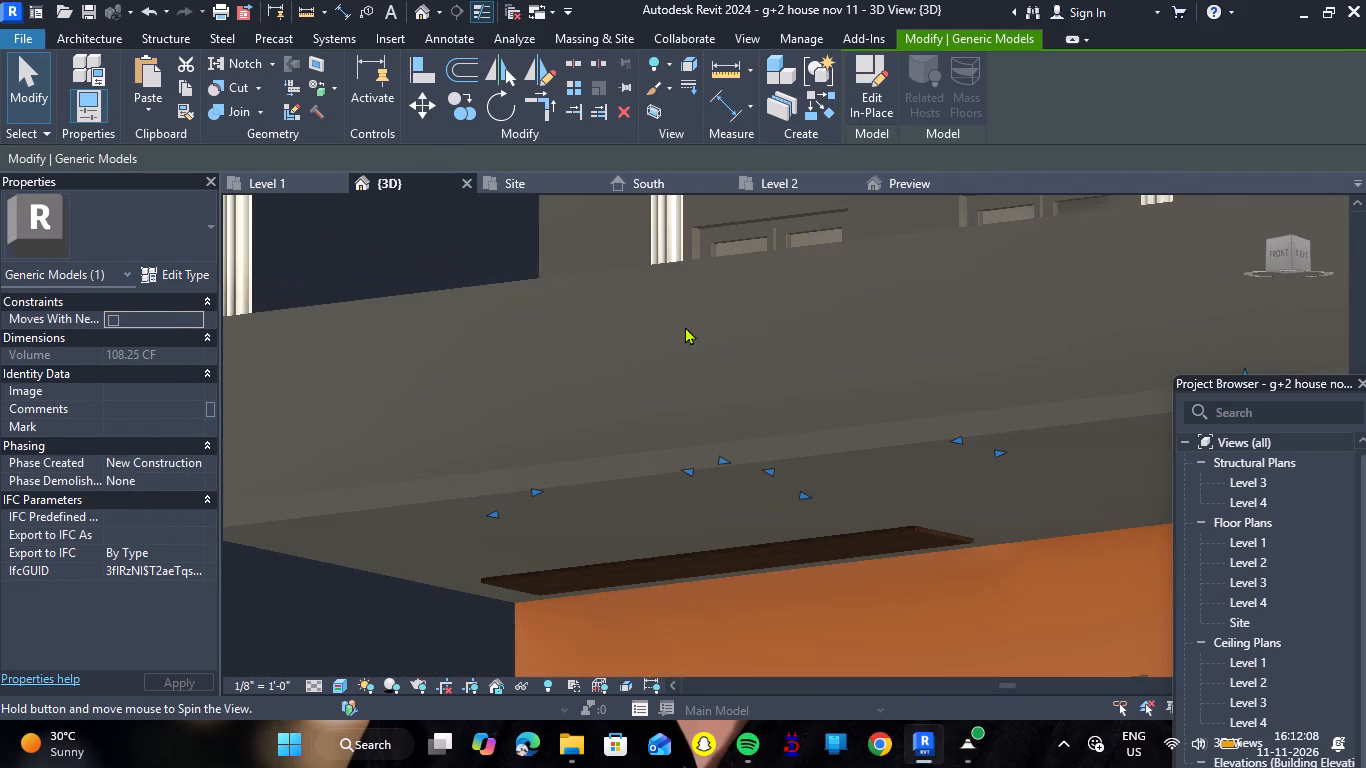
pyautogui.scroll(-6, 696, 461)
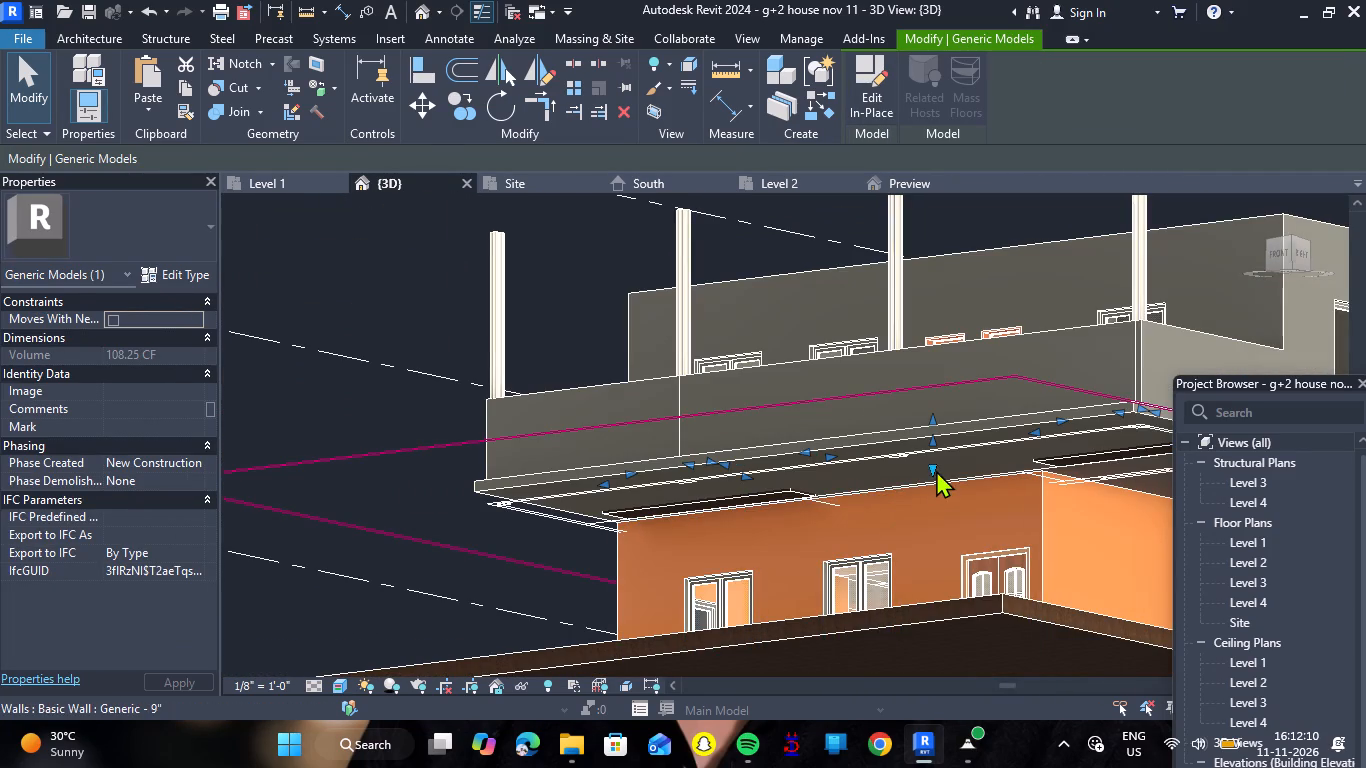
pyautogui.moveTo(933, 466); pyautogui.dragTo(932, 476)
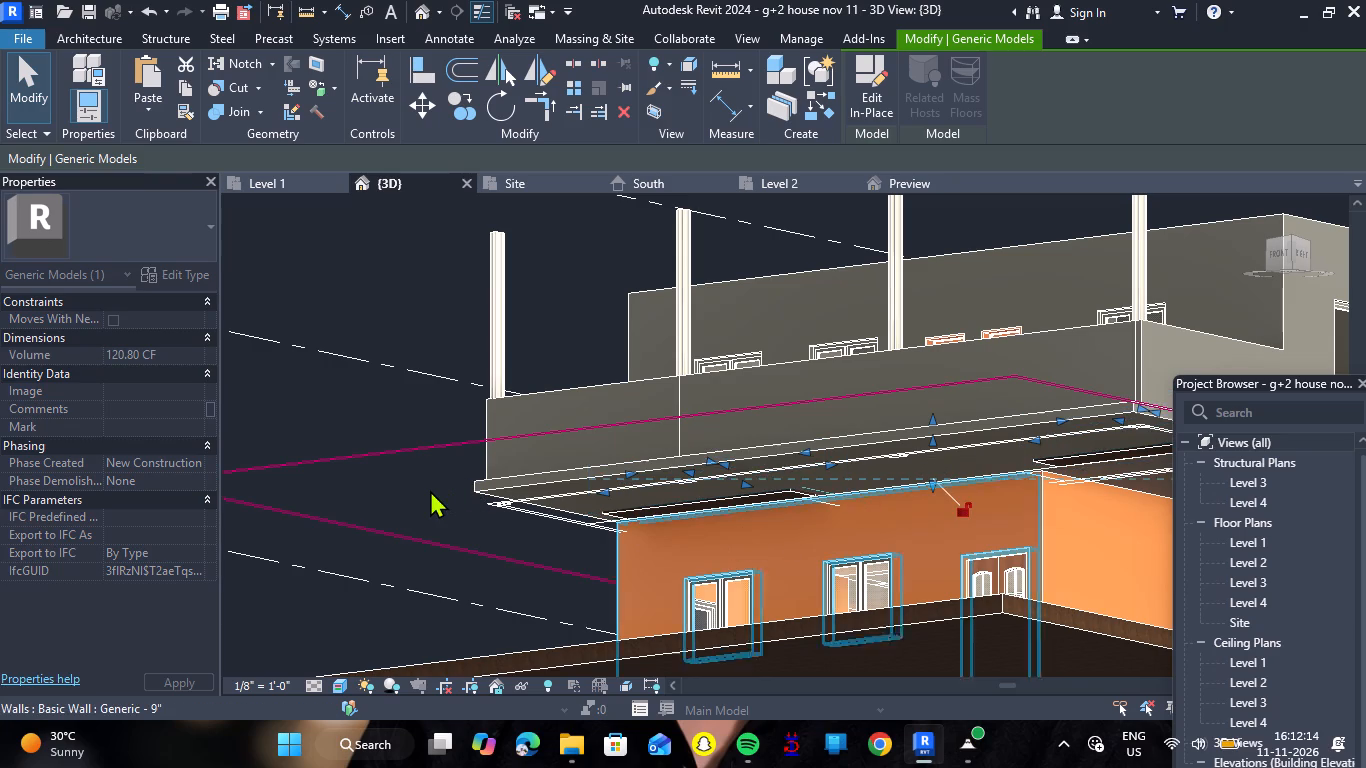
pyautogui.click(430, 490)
# Open the raised blocks' in-place model and enter editing of its solid extrusion.
pyautogui.keyDown('shift'); pyautogui.moveTo(674, 531); pyautogui.dragTo(731, 517, button='right'); pyautogui.keyUp('shift')
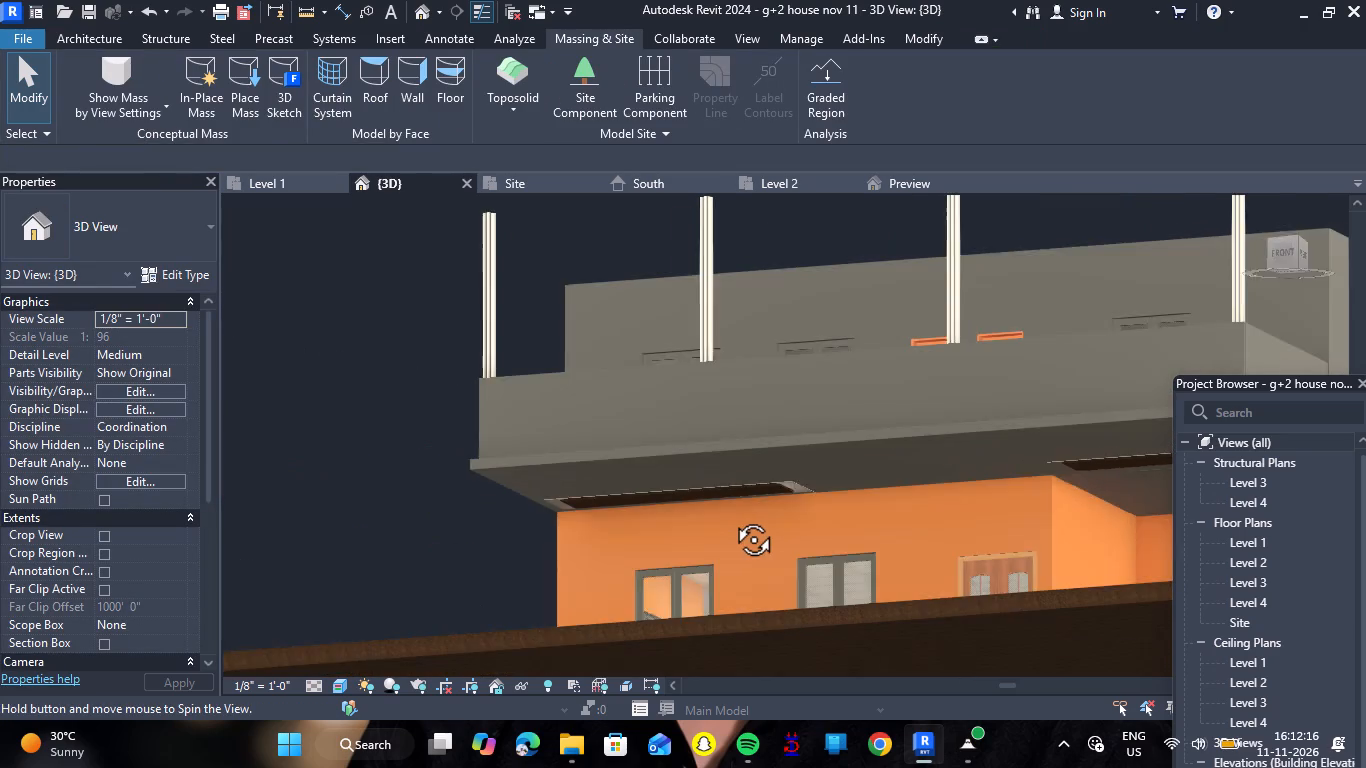
pyautogui.keyDown('shift'); pyautogui.moveTo(731, 517); pyautogui.dragTo(746, 515, button='right'); pyautogui.keyUp('shift')
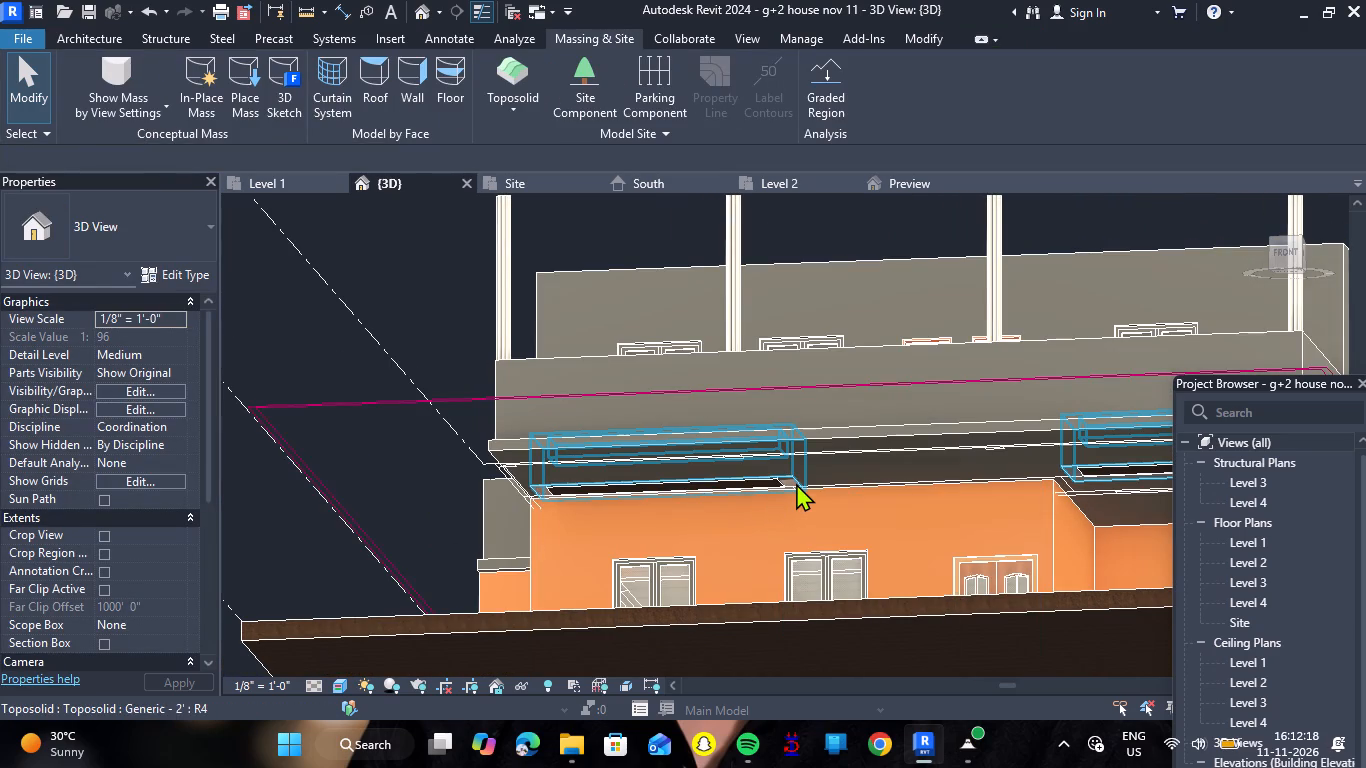
pyautogui.click(796, 483)
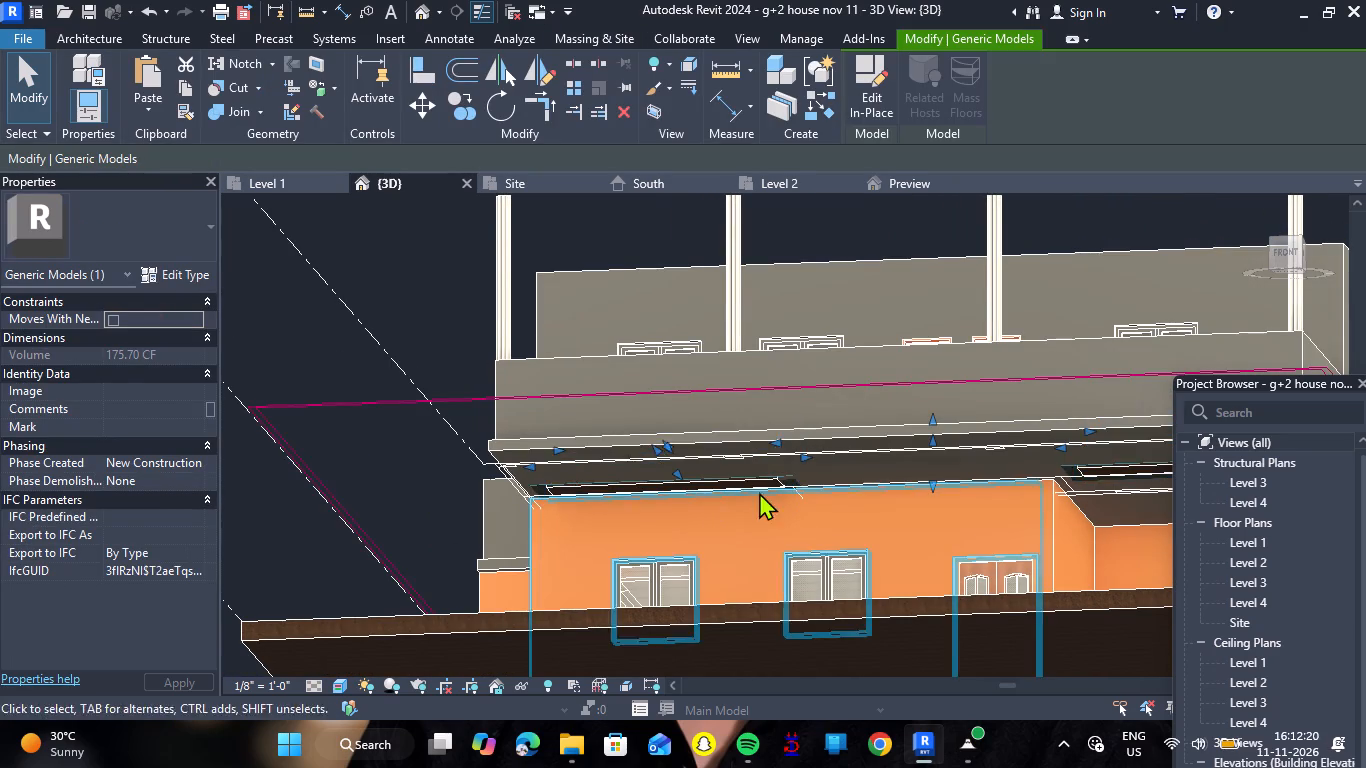
pyautogui.doubleClick(795, 490)
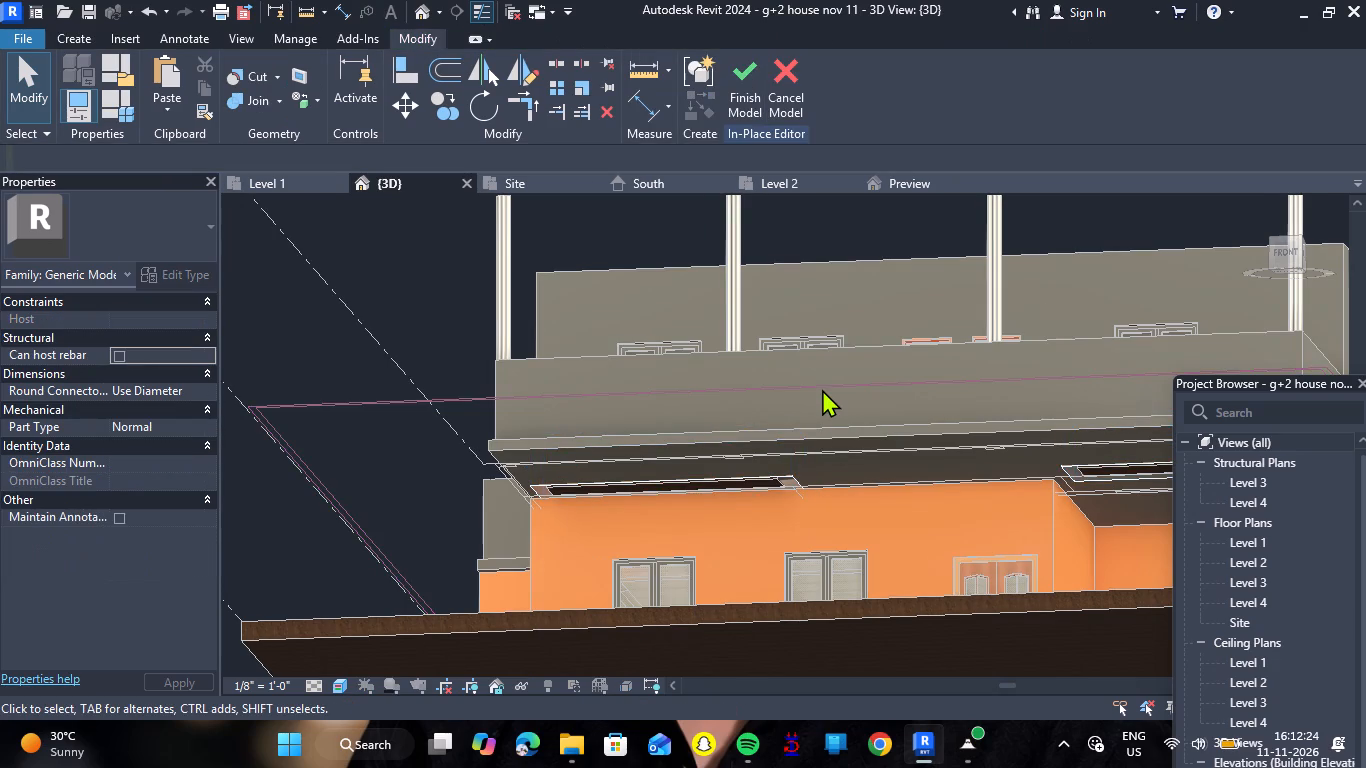
pyautogui.keyDown('shift'); pyautogui.moveTo(762, 371); pyautogui.dragTo(735, 505, button='right'); pyautogui.keyUp('shift')
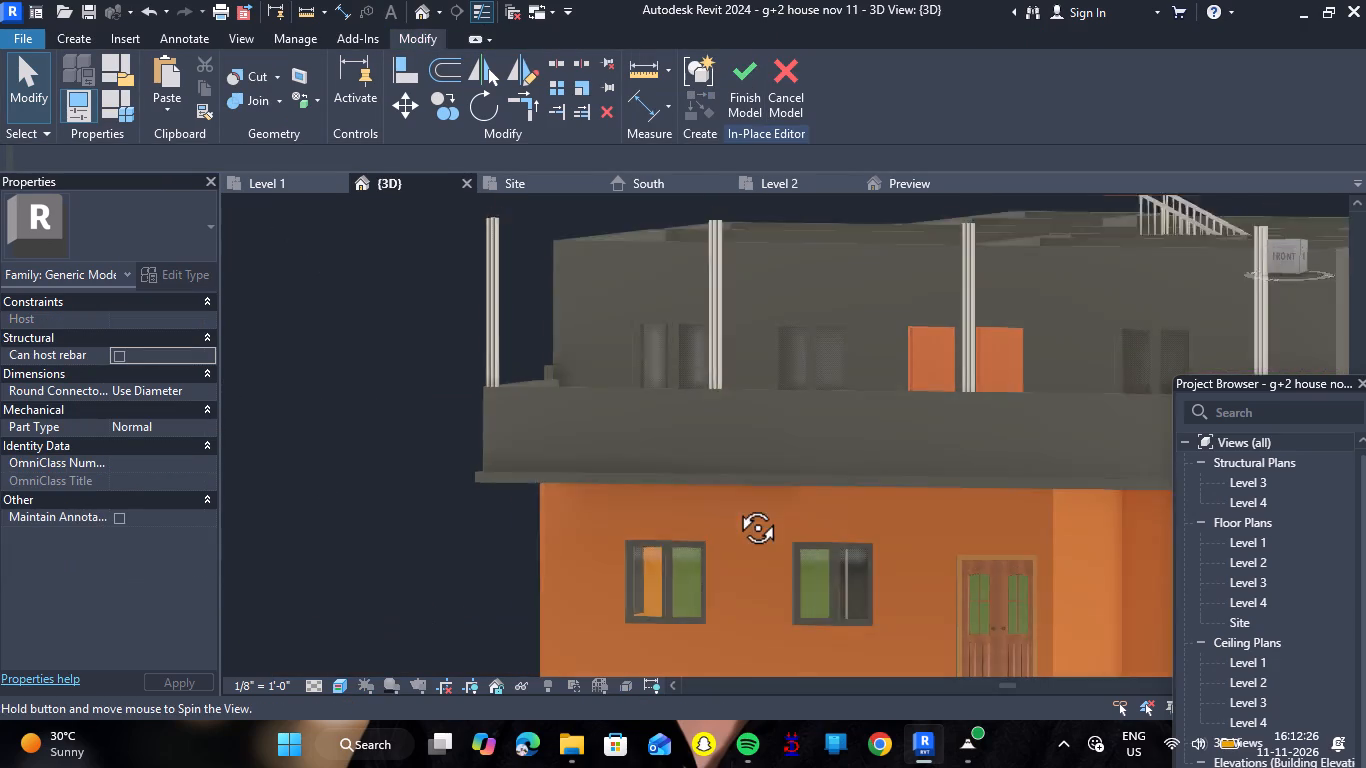
pyautogui.keyDown('shift'); pyautogui.moveTo(735, 505); pyautogui.dragTo(728, 623, button='right'); pyautogui.keyUp('shift')
pyautogui.doubleClick(789, 430)
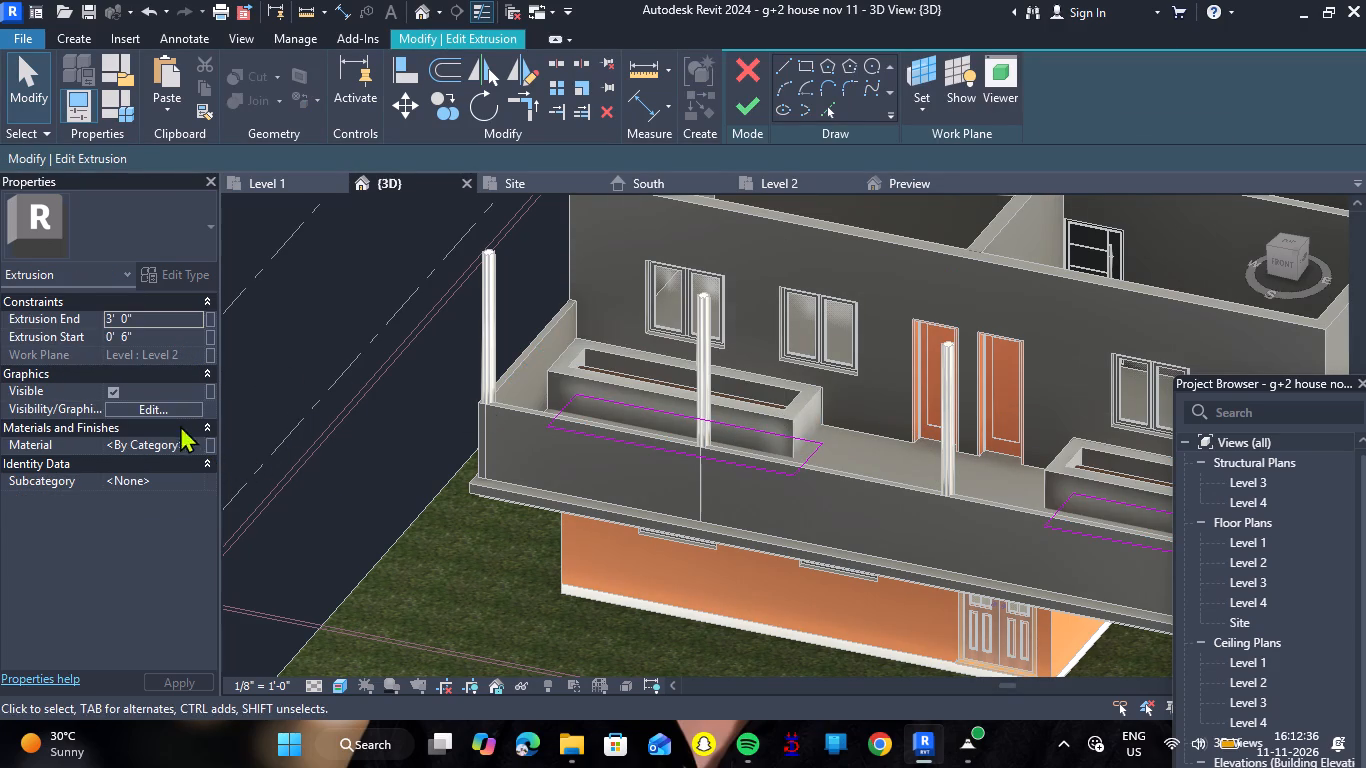
# Examine the block extrusion's underside and sketch outline against the floor and the soil from above and below.
pyautogui.moveTo(838, 438); pyautogui.dragTo(805, 497, button='right')
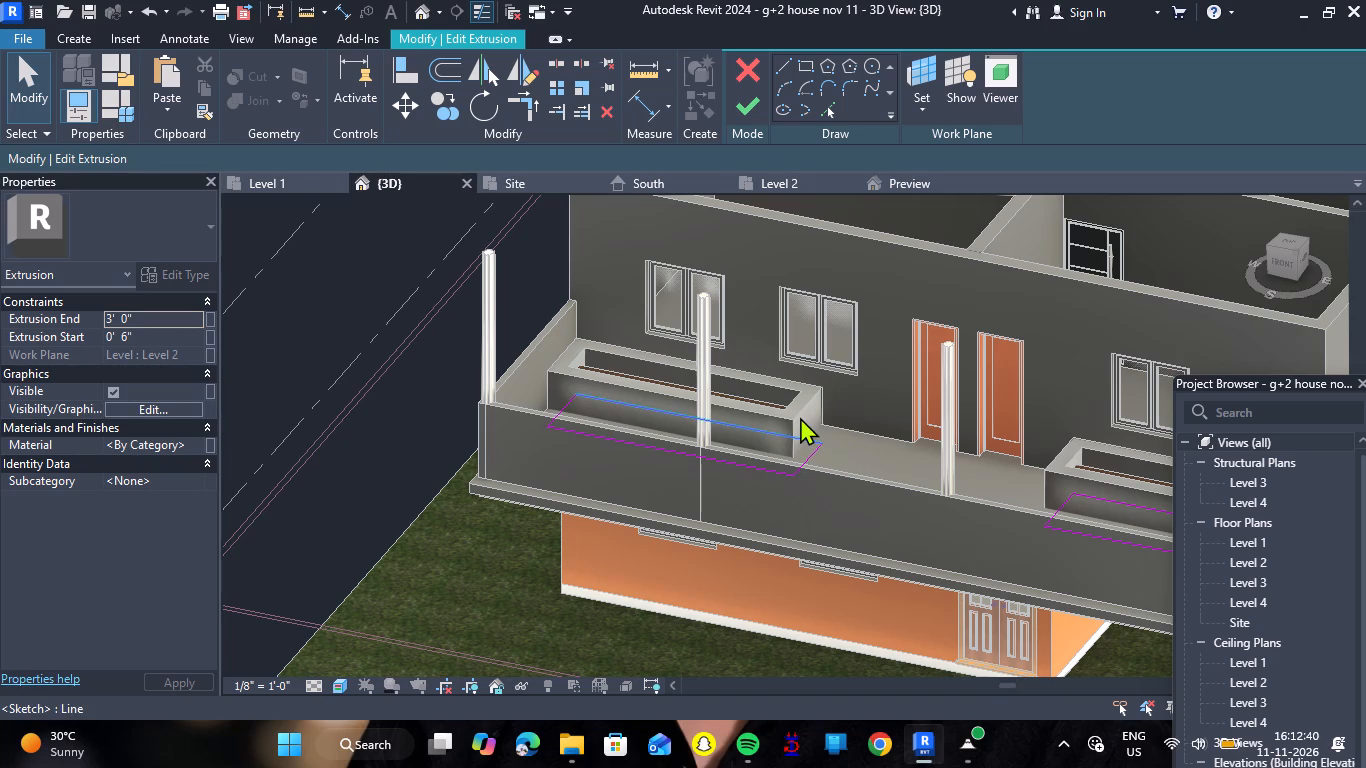
pyautogui.keyDown('shift'); pyautogui.moveTo(862, 446); pyautogui.dragTo(792, 523, button='right'); pyautogui.keyUp('shift')
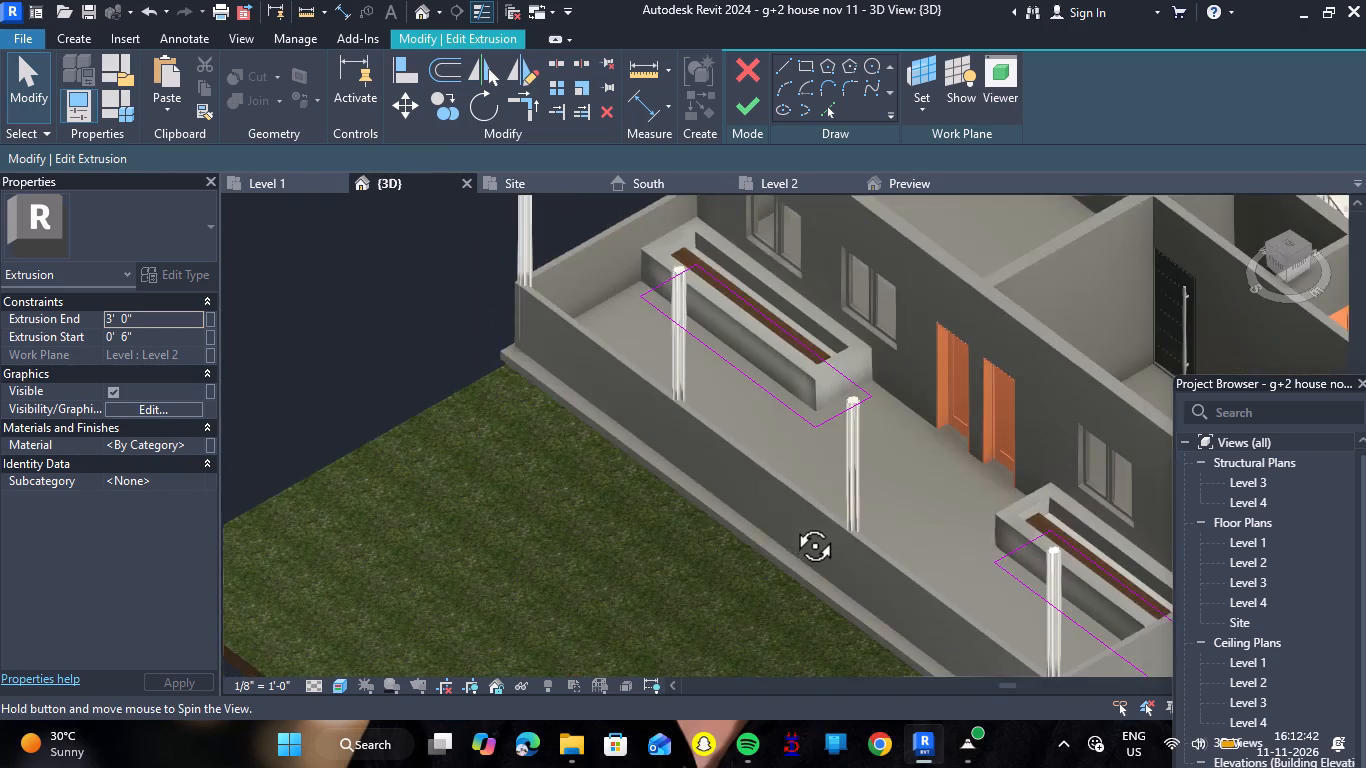
pyautogui.keyDown('shift'); pyautogui.moveTo(792, 523); pyautogui.dragTo(840, 355, button='right'); pyautogui.keyUp('shift')
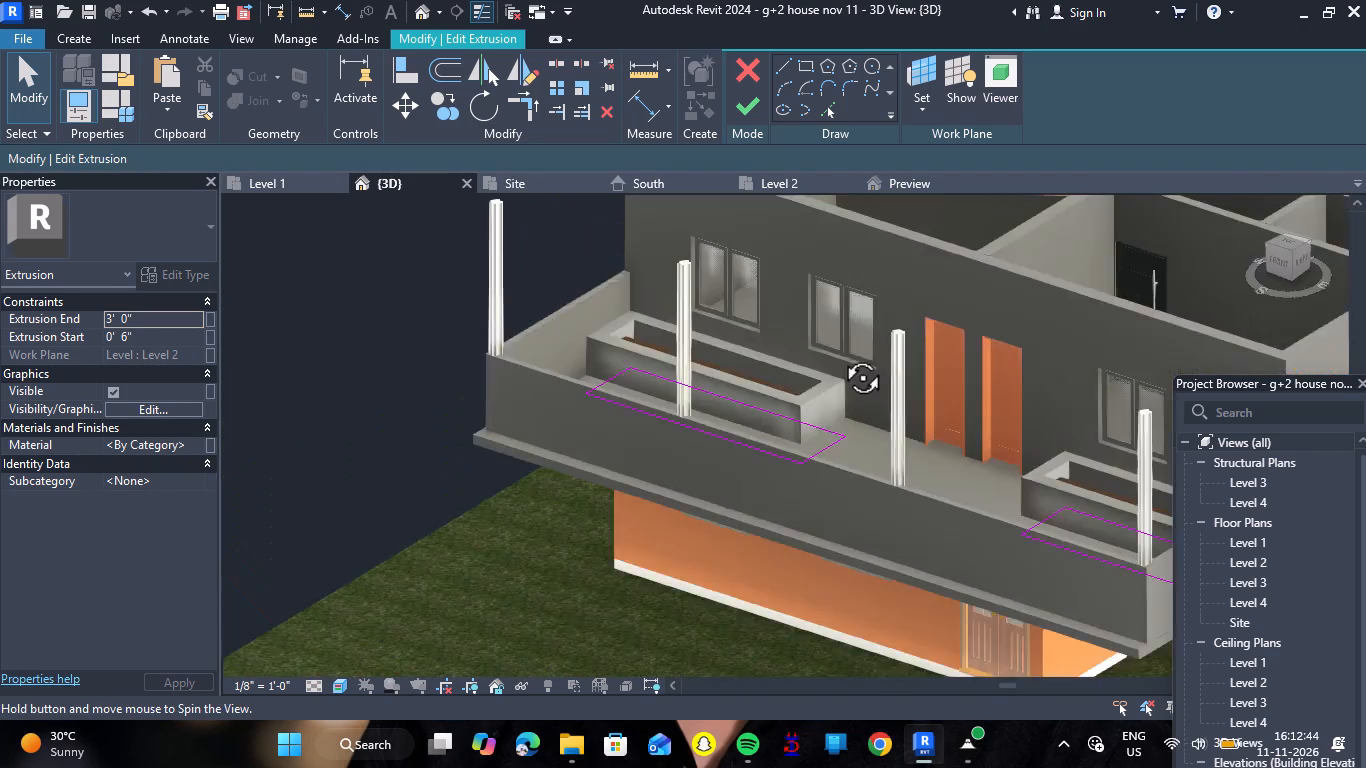
pyautogui.keyDown('shift'); pyautogui.moveTo(840, 355); pyautogui.dragTo(878, 193, button='right'); pyautogui.keyUp('shift')
pyautogui.scroll(4, 668, 493)
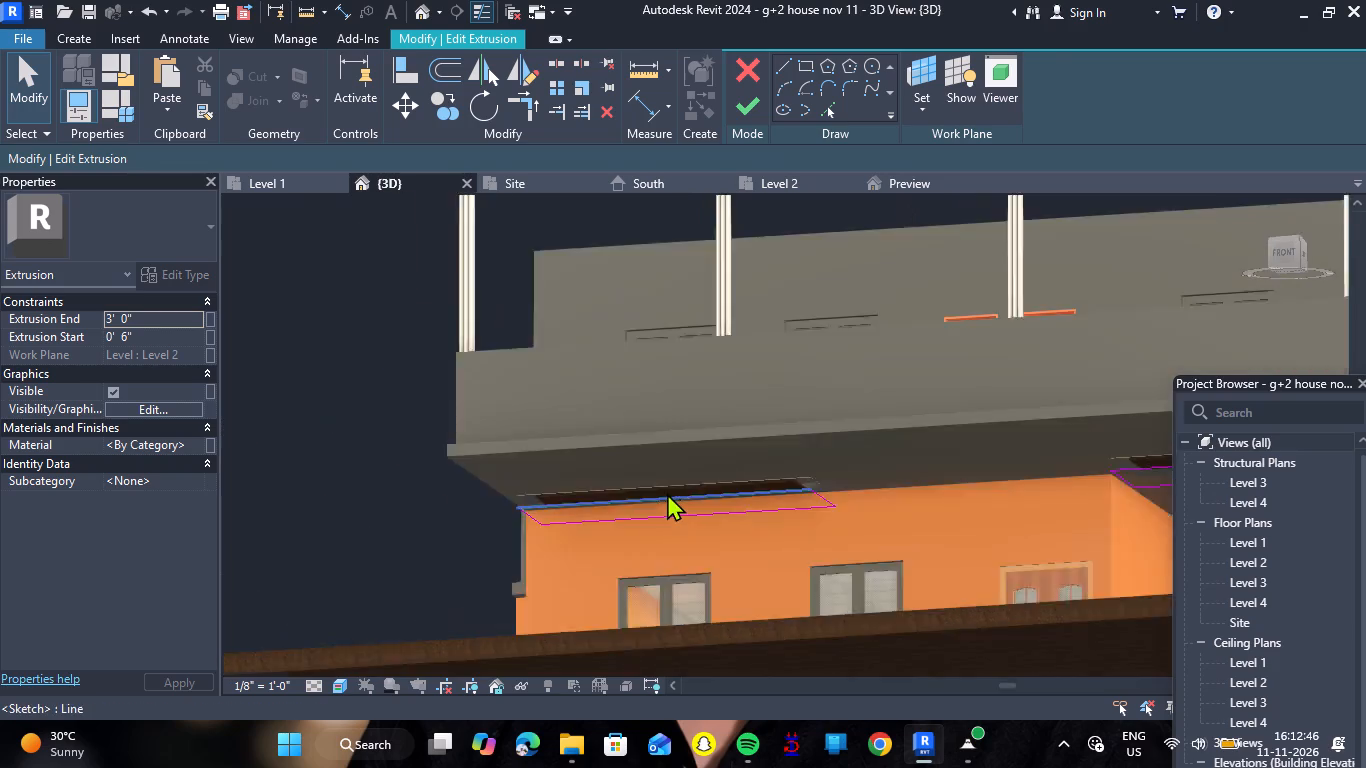
pyautogui.scroll(3, 667, 493)
pyautogui.keyDown('shift'); pyautogui.moveTo(650, 456); pyautogui.dragTo(669, 376, button='right'); pyautogui.keyUp('shift')
pyautogui.keyDown('shift'); pyautogui.scroll(1, 669, 376); pyautogui.keyUp('shift')
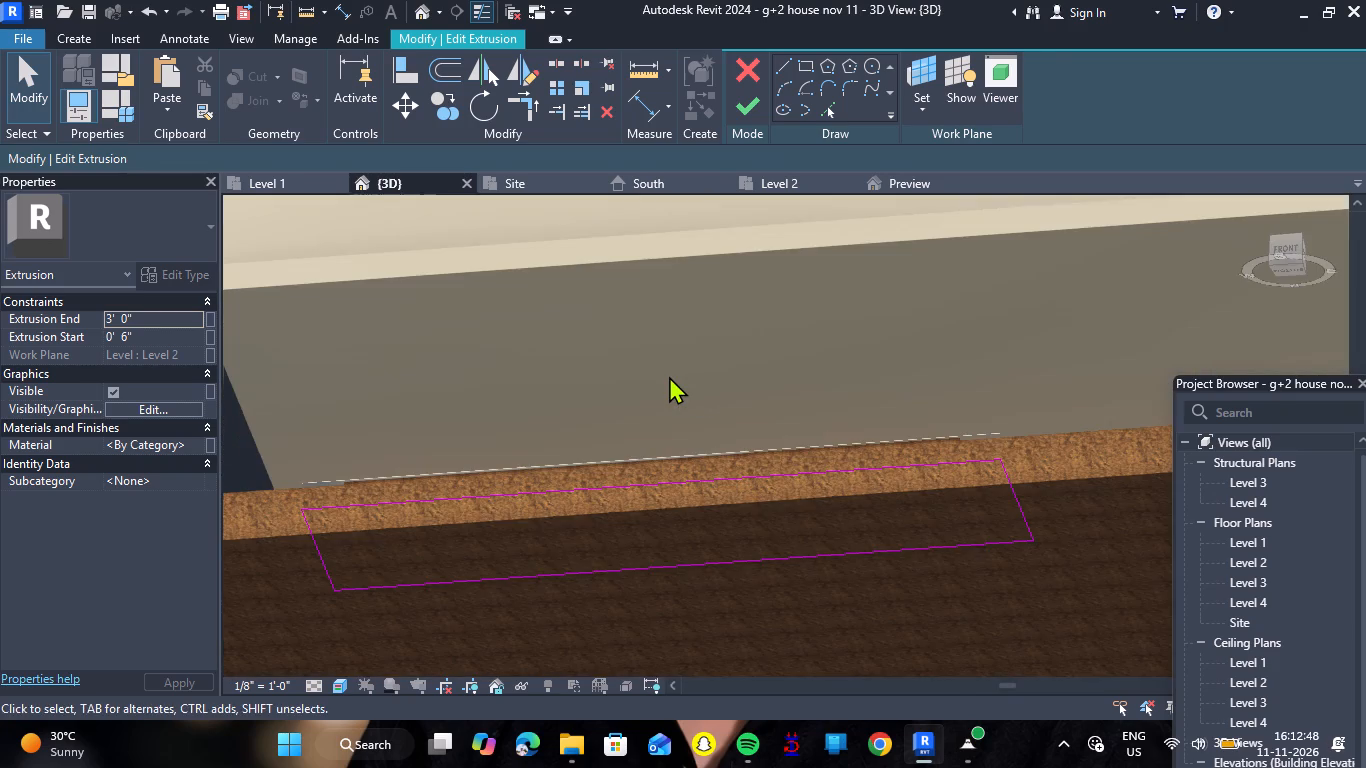
pyautogui.keyDown('shift'); pyautogui.moveTo(670, 376); pyautogui.dragTo(658, 456, button='right'); pyautogui.keyUp('shift')
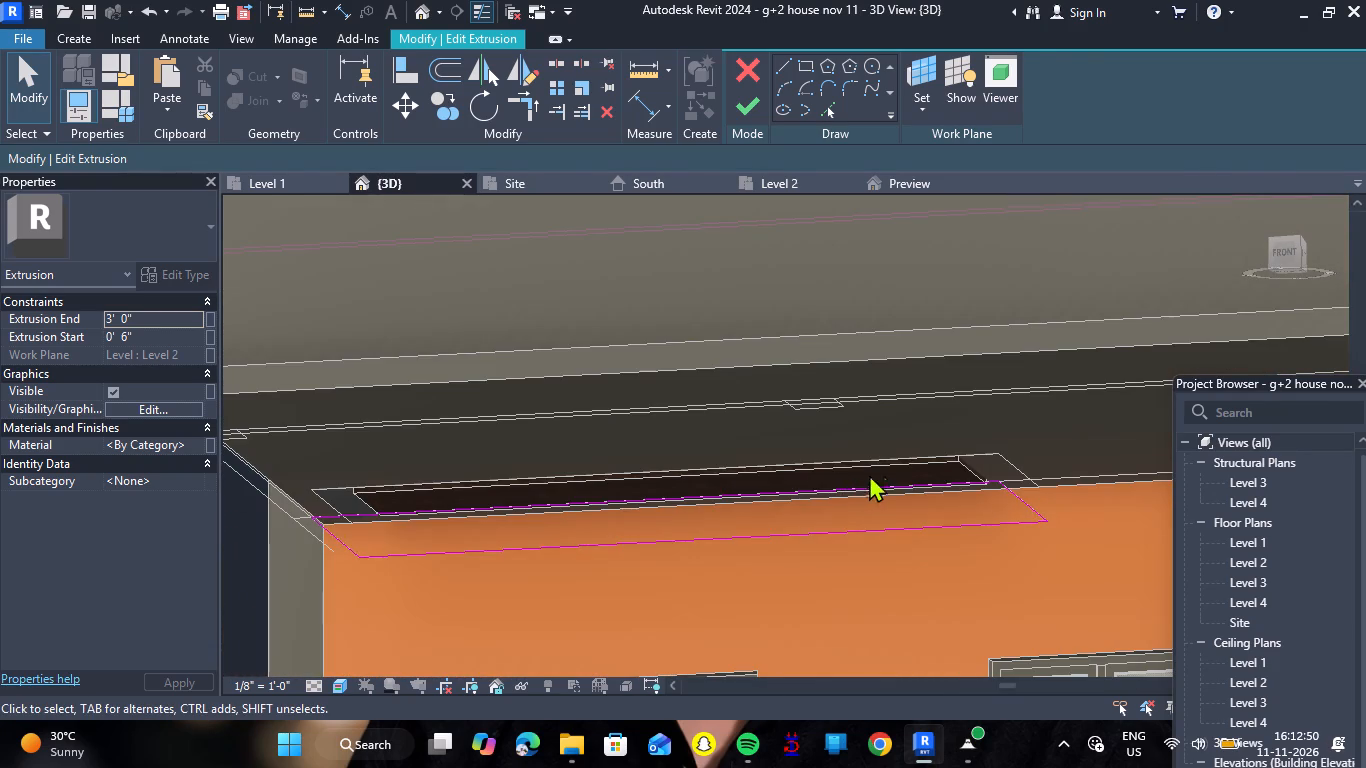
pyautogui.scroll(7, 935, 450)
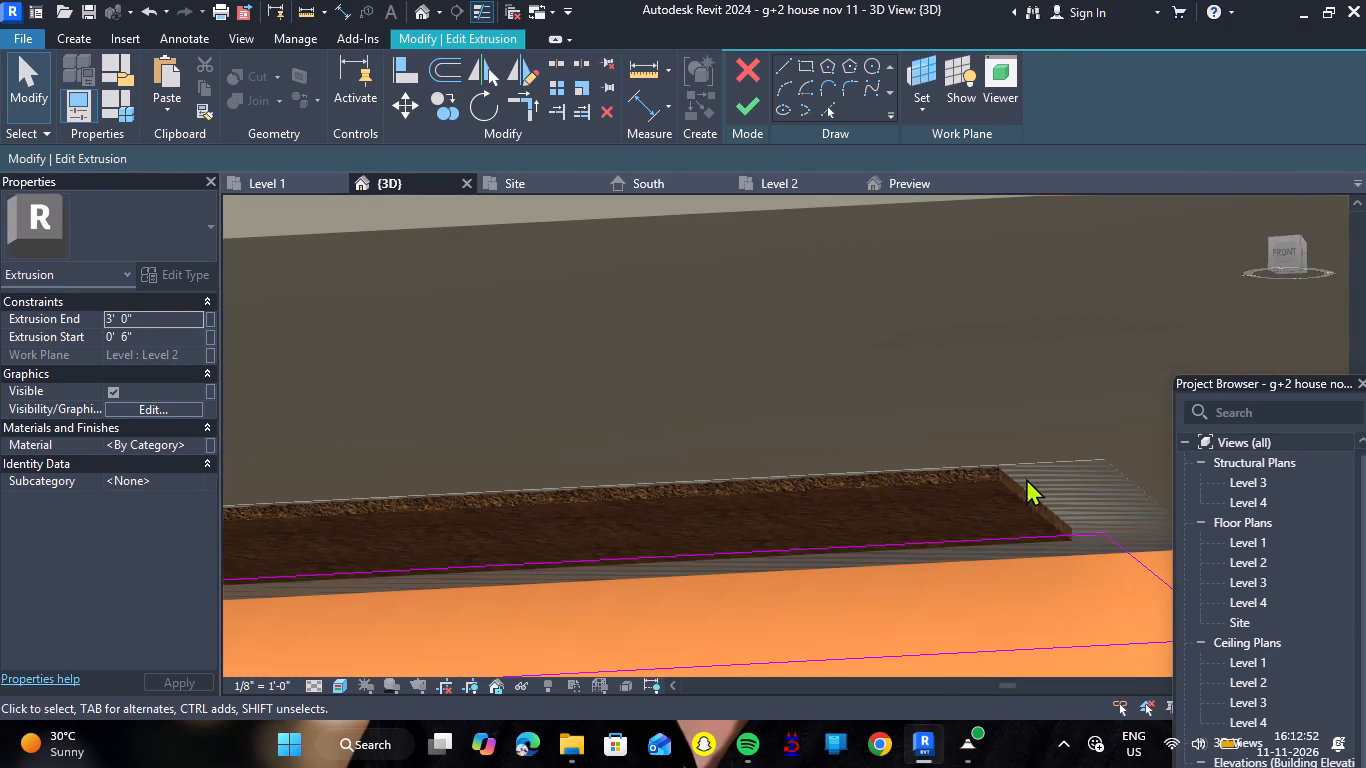
pyautogui.click(1049, 462)
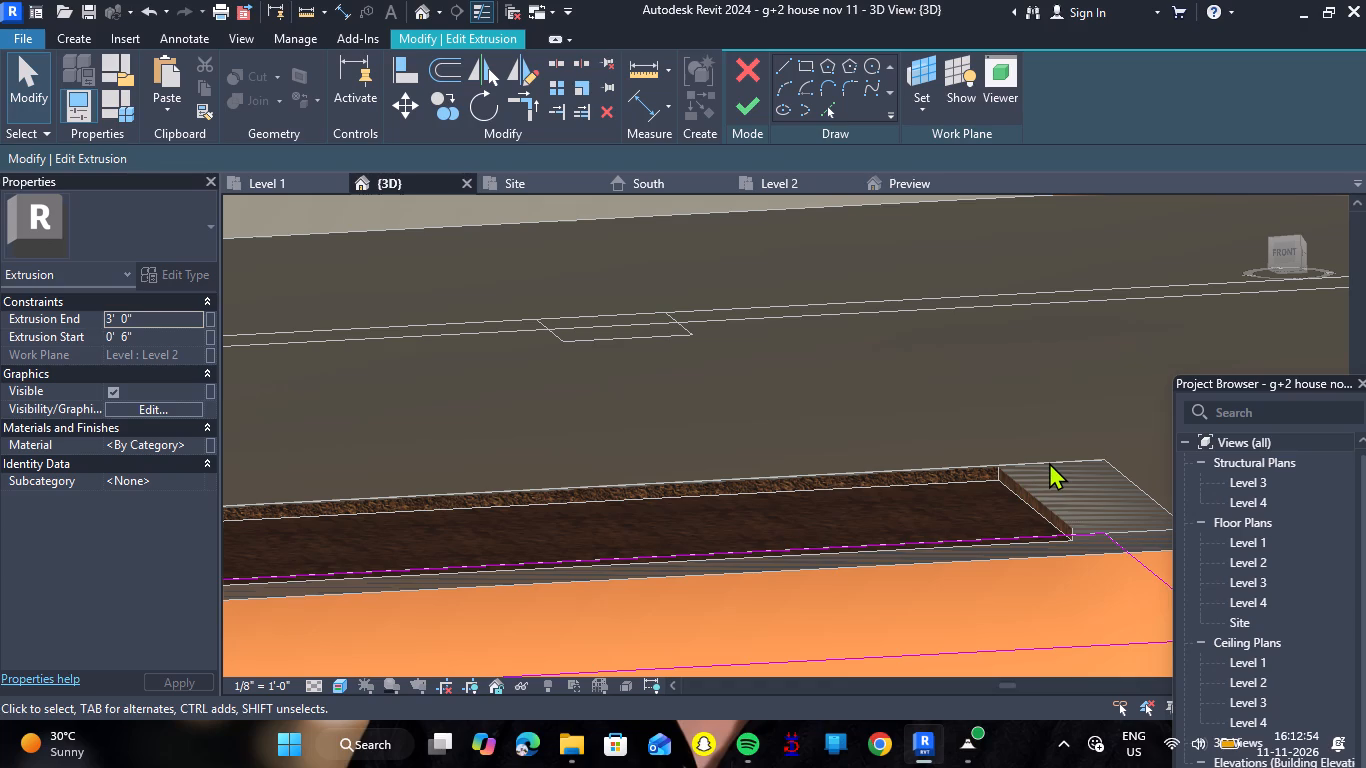
pyautogui.scroll(-3, 490, 525)
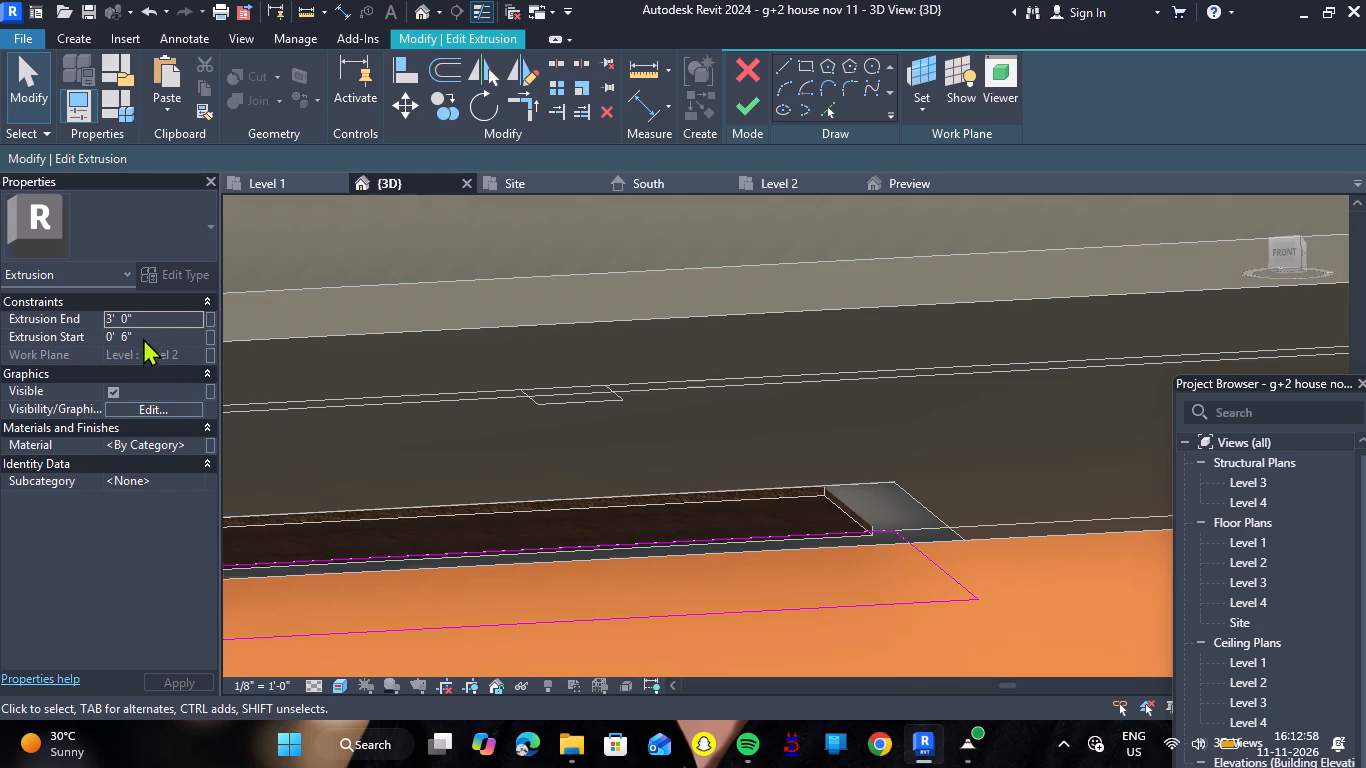
# Set the raised blocks' Extrusion Start to 1' and finish the extrusion edit.
pyautogui.click(144, 337)
pyautogui.write("1'")
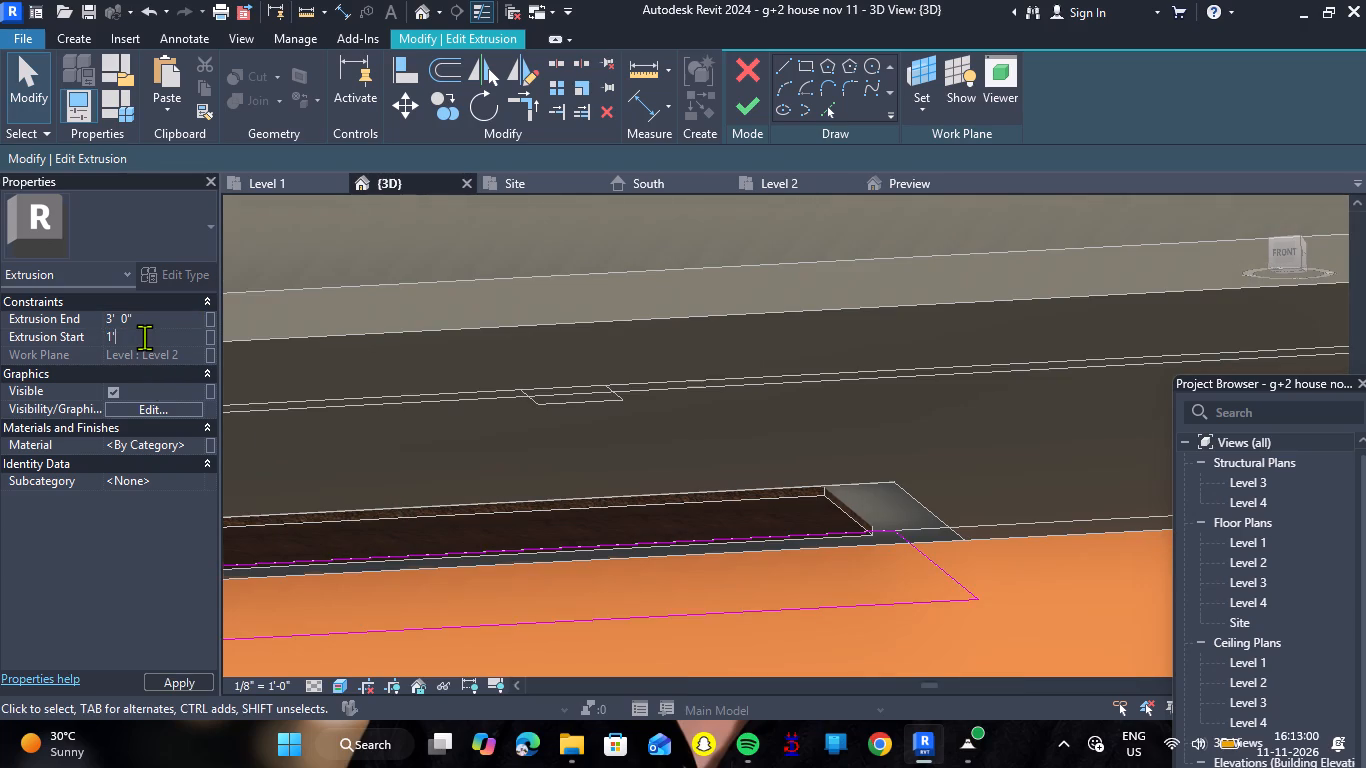
pyautogui.press('Return')
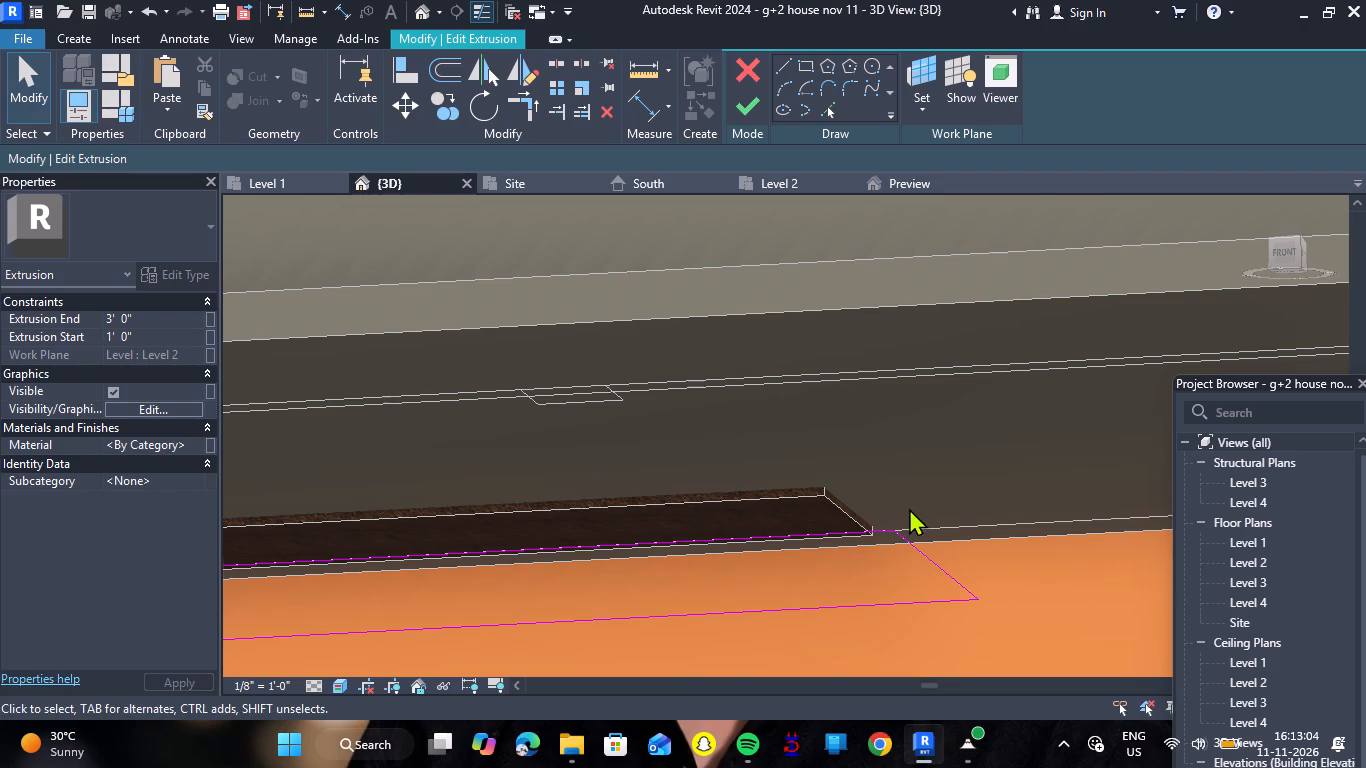
pyautogui.click(926, 510)
pyautogui.scroll(-5, 916, 478)
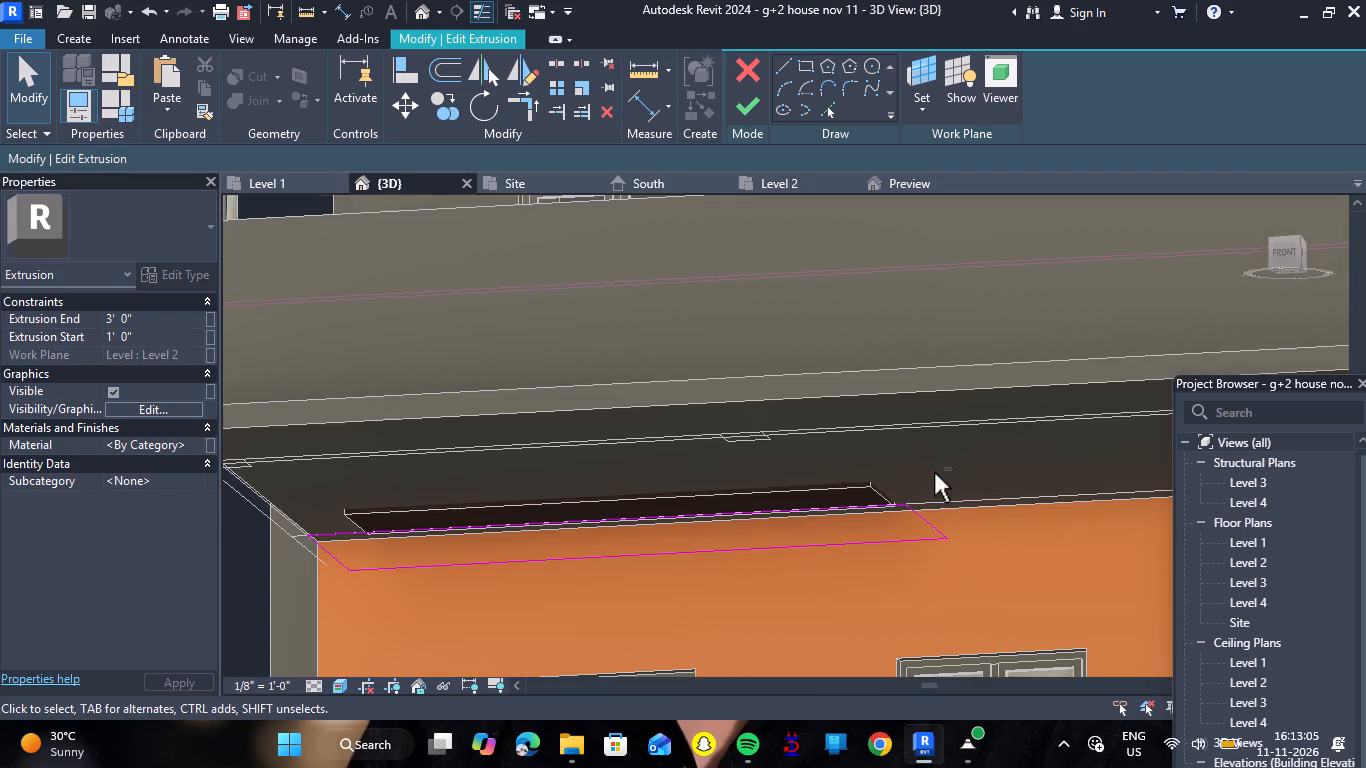
pyautogui.keyDown('shift'); pyautogui.moveTo(934, 473); pyautogui.dragTo(882, 719); pyautogui.keyUp('shift')
pyautogui.keyDown('shift'); pyautogui.moveTo(934, 473); pyautogui.dragTo(883, 722, button='right'); pyautogui.keyUp('shift')
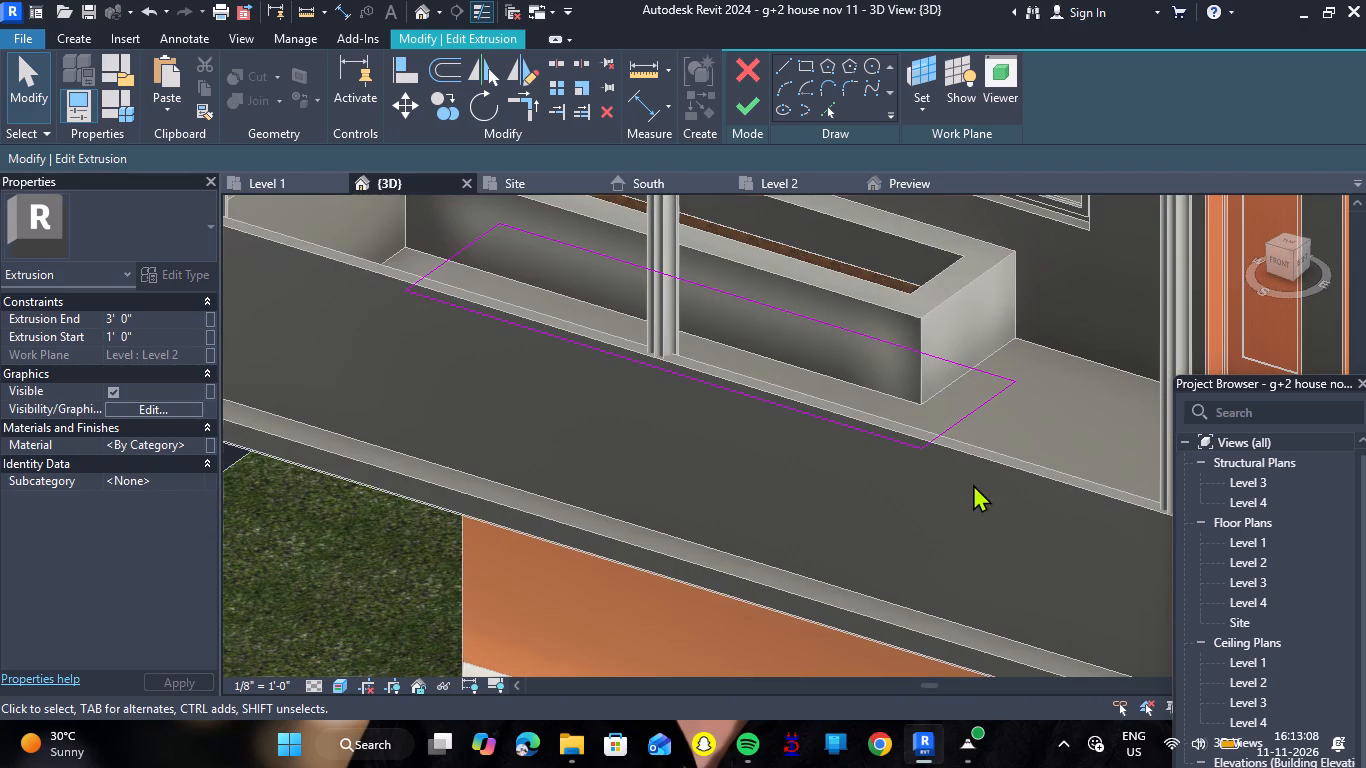
pyautogui.click(745, 112)
pyautogui.scroll(-6, 823, 303)
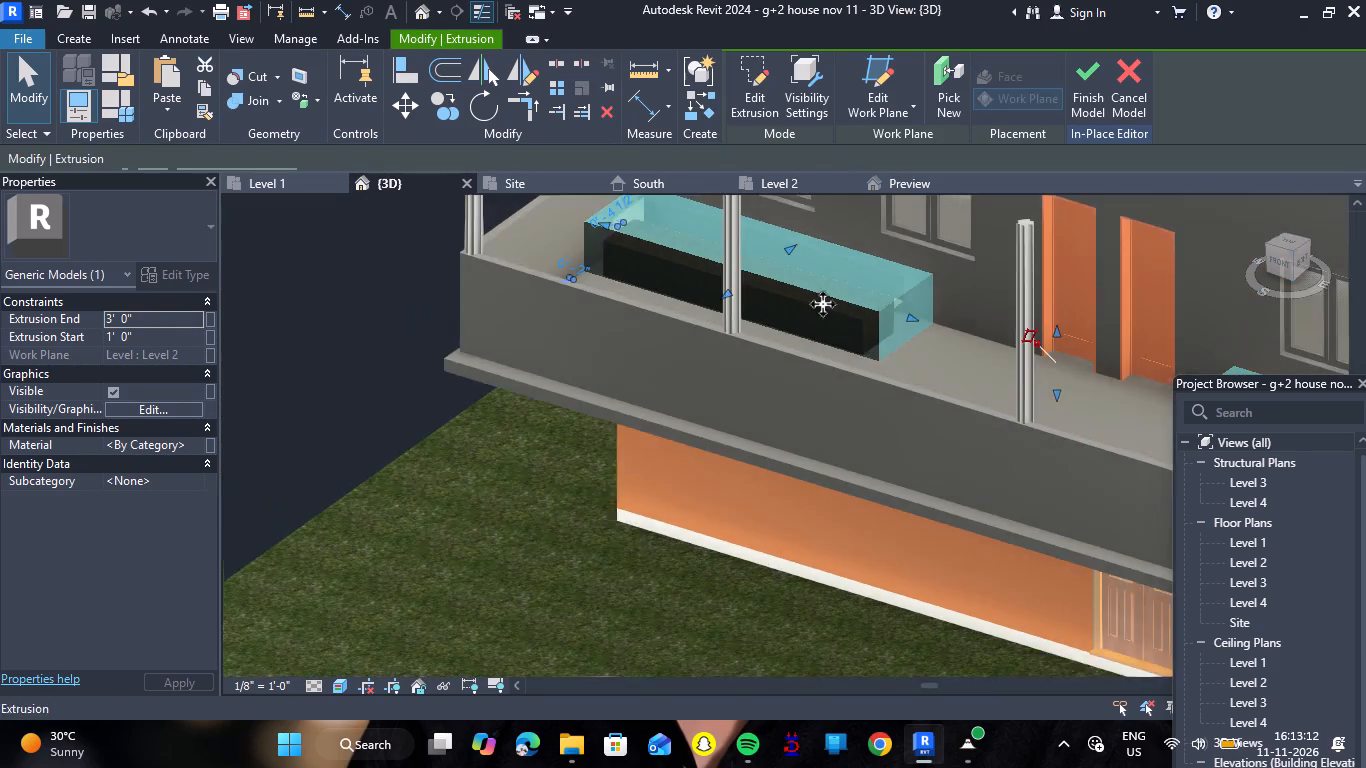
# Examine the raised blocks' extrusion from above and below the Level 2 floor for anything protruding underneath.
pyautogui.keyDown('shift'); pyautogui.moveTo(751, 543); pyautogui.dragTo(766, 531, button='right'); pyautogui.keyUp('shift')
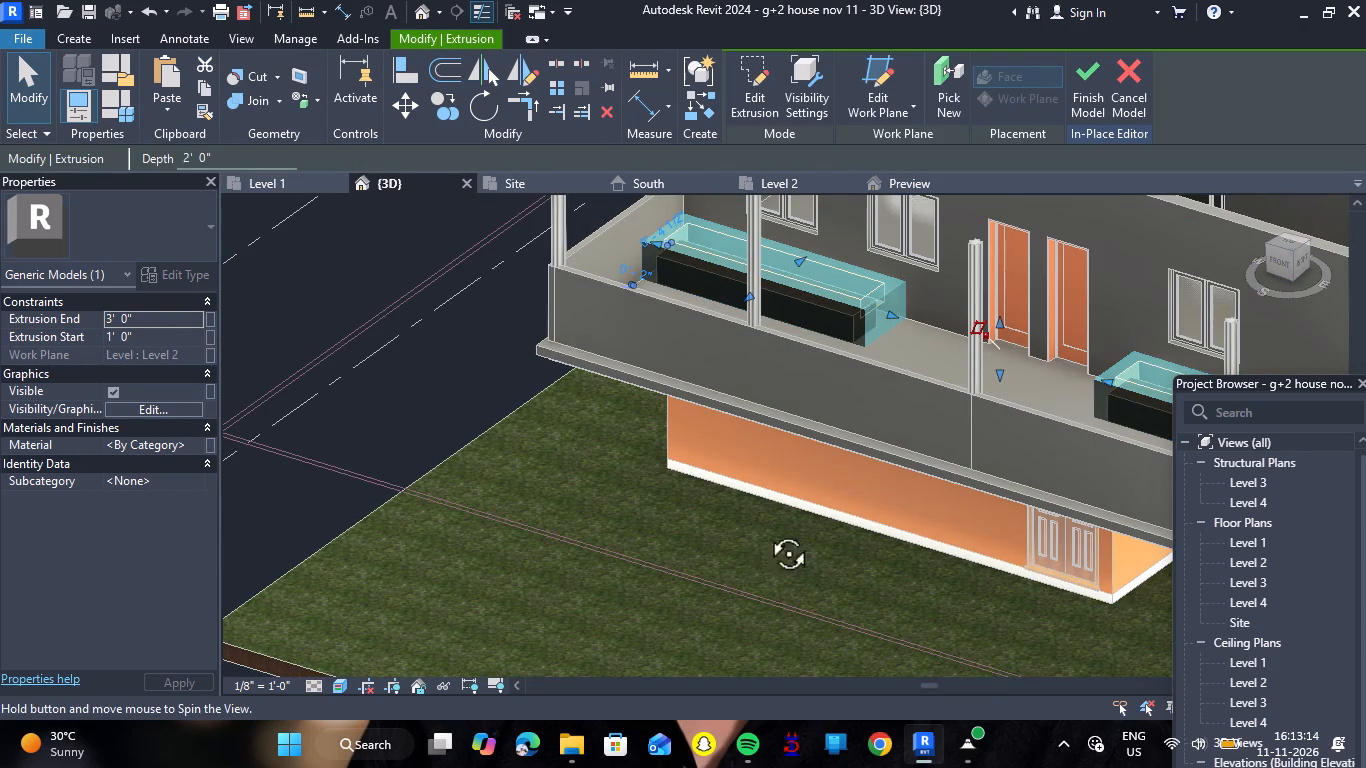
pyautogui.keyDown('shift'); pyautogui.moveTo(766, 531); pyautogui.dragTo(838, 320, button='right'); pyautogui.keyUp('shift')
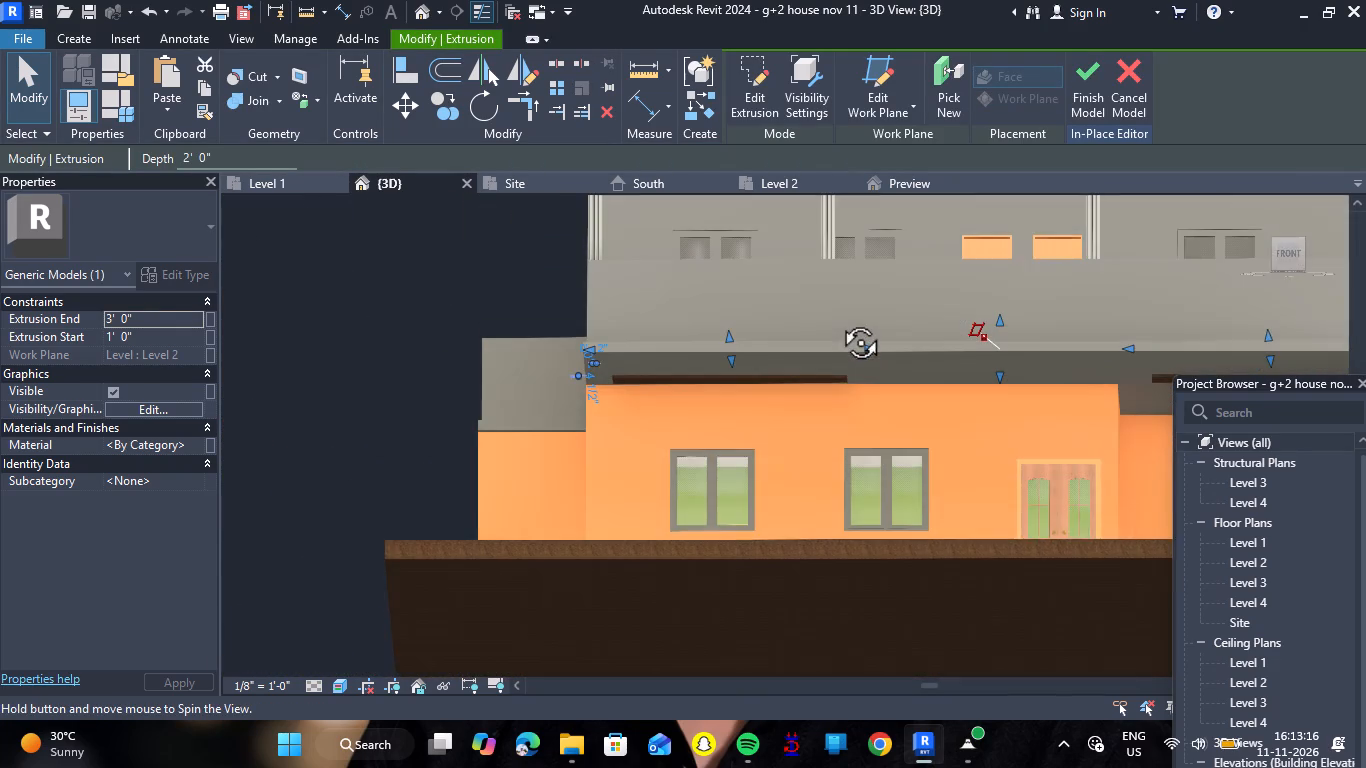
pyautogui.keyDown('shift'); pyautogui.moveTo(838, 320); pyautogui.dragTo(835, 365, button='right'); pyautogui.keyUp('shift')
pyautogui.scroll(7, 825, 368)
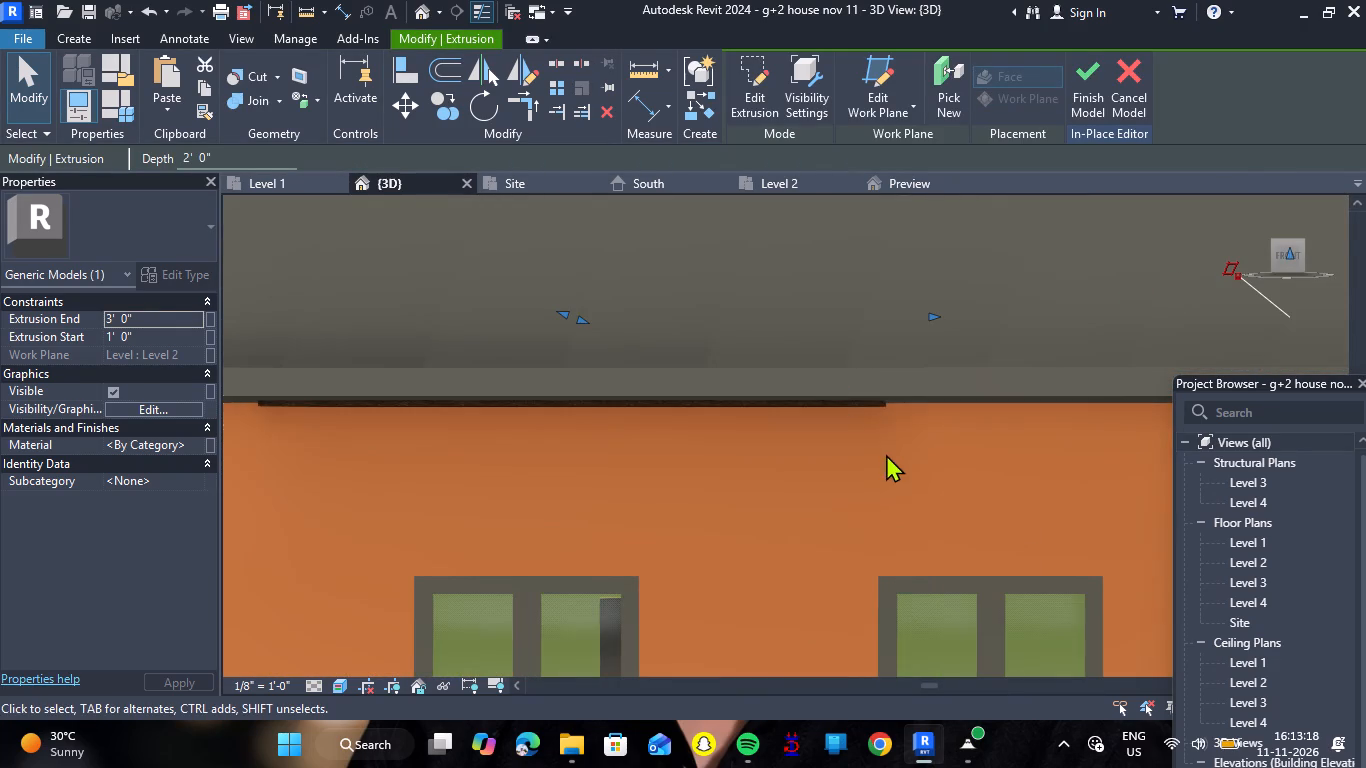
pyautogui.keyDown('shift'); pyautogui.moveTo(888, 455); pyautogui.dragTo(780, 596, button='right'); pyautogui.keyUp('shift')
pyautogui.scroll(-2, 875, 473)
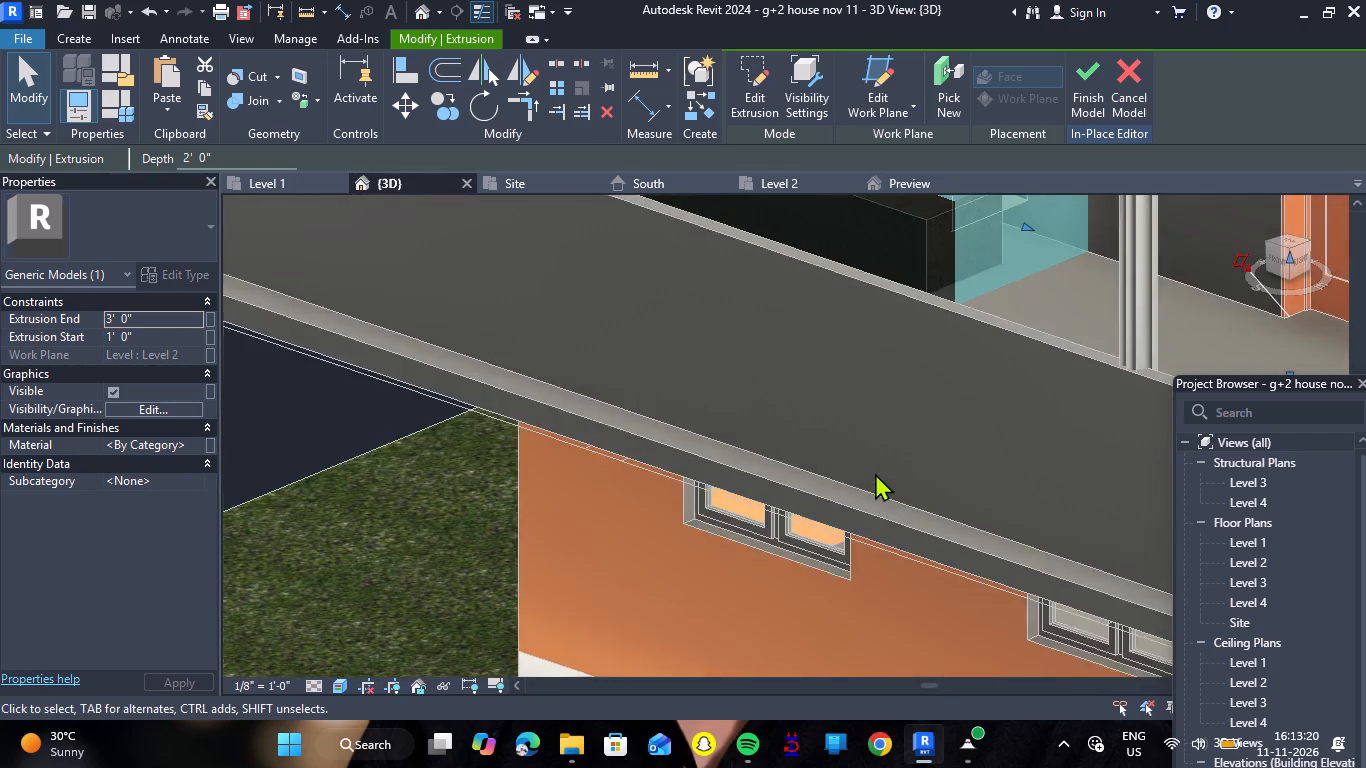
pyautogui.scroll(-3, 875, 473)
pyautogui.click(978, 387)
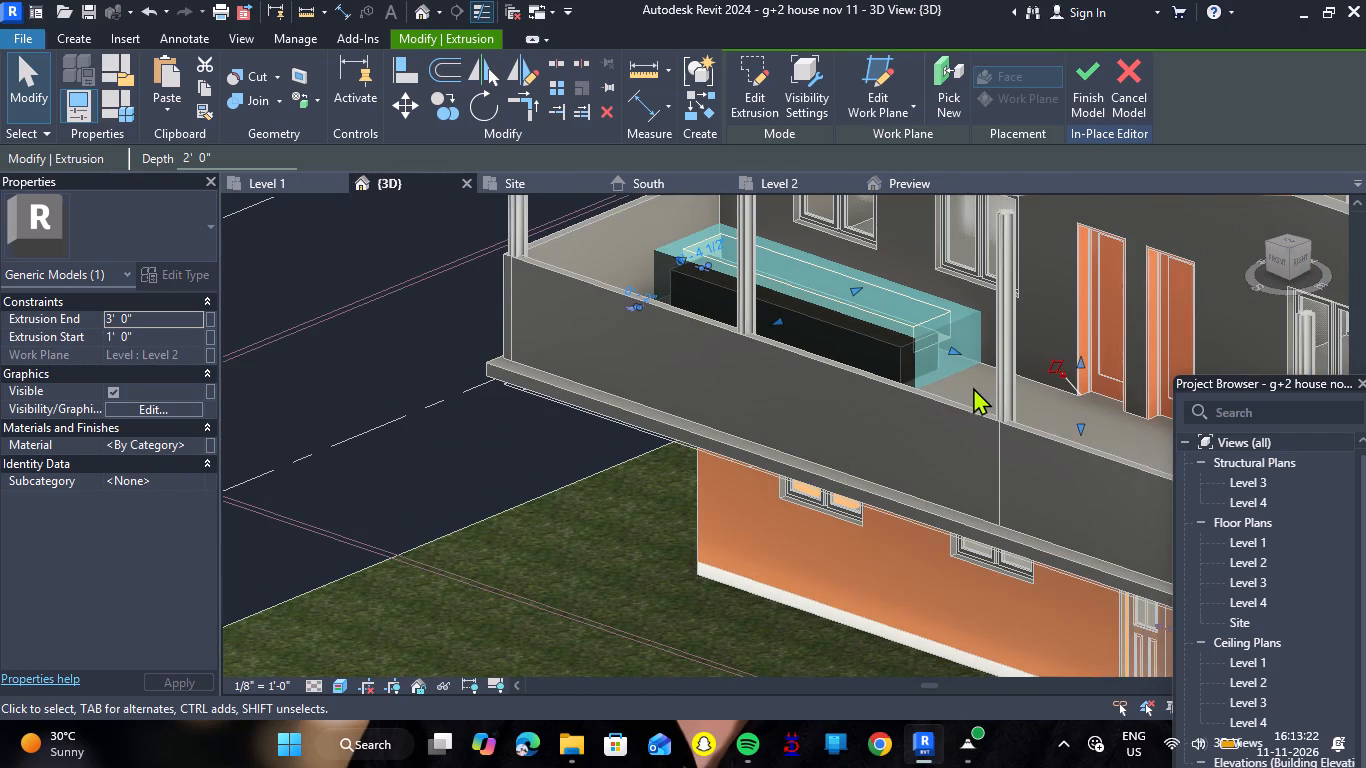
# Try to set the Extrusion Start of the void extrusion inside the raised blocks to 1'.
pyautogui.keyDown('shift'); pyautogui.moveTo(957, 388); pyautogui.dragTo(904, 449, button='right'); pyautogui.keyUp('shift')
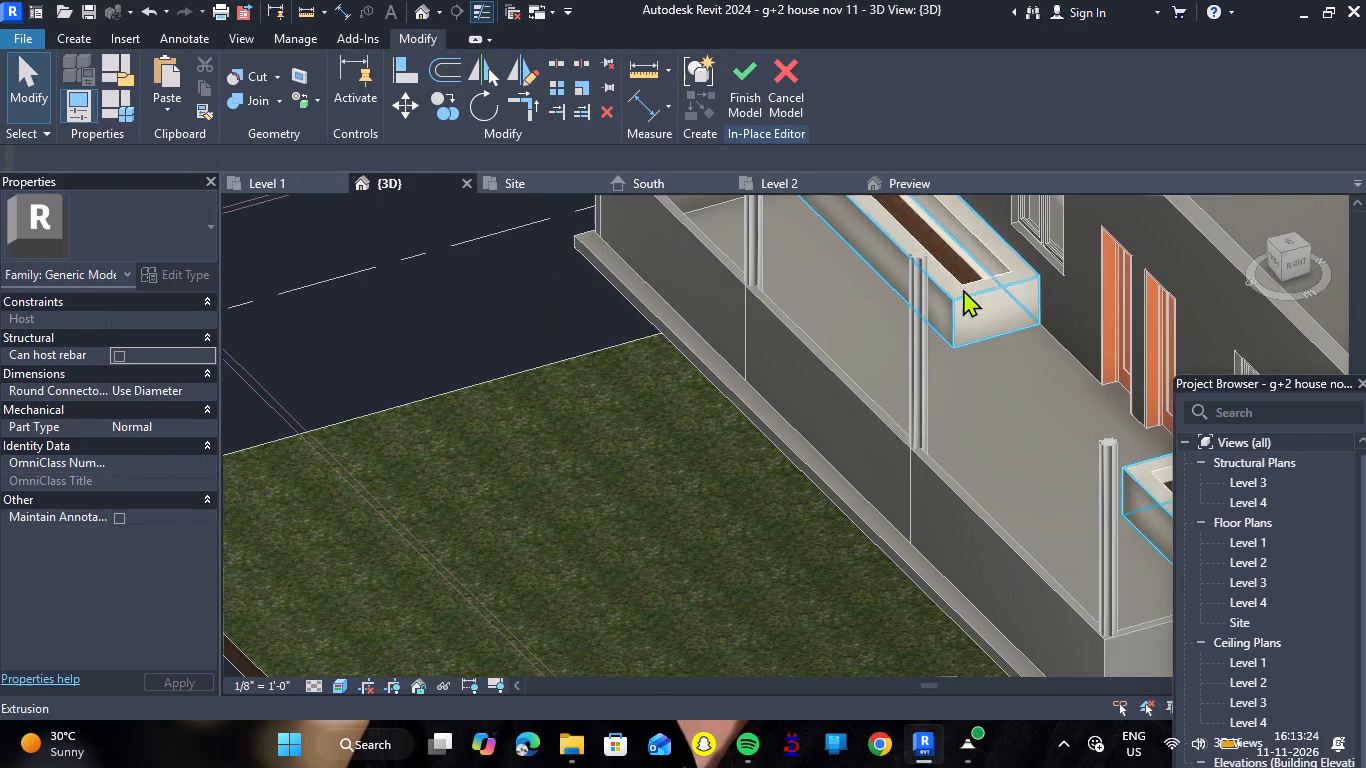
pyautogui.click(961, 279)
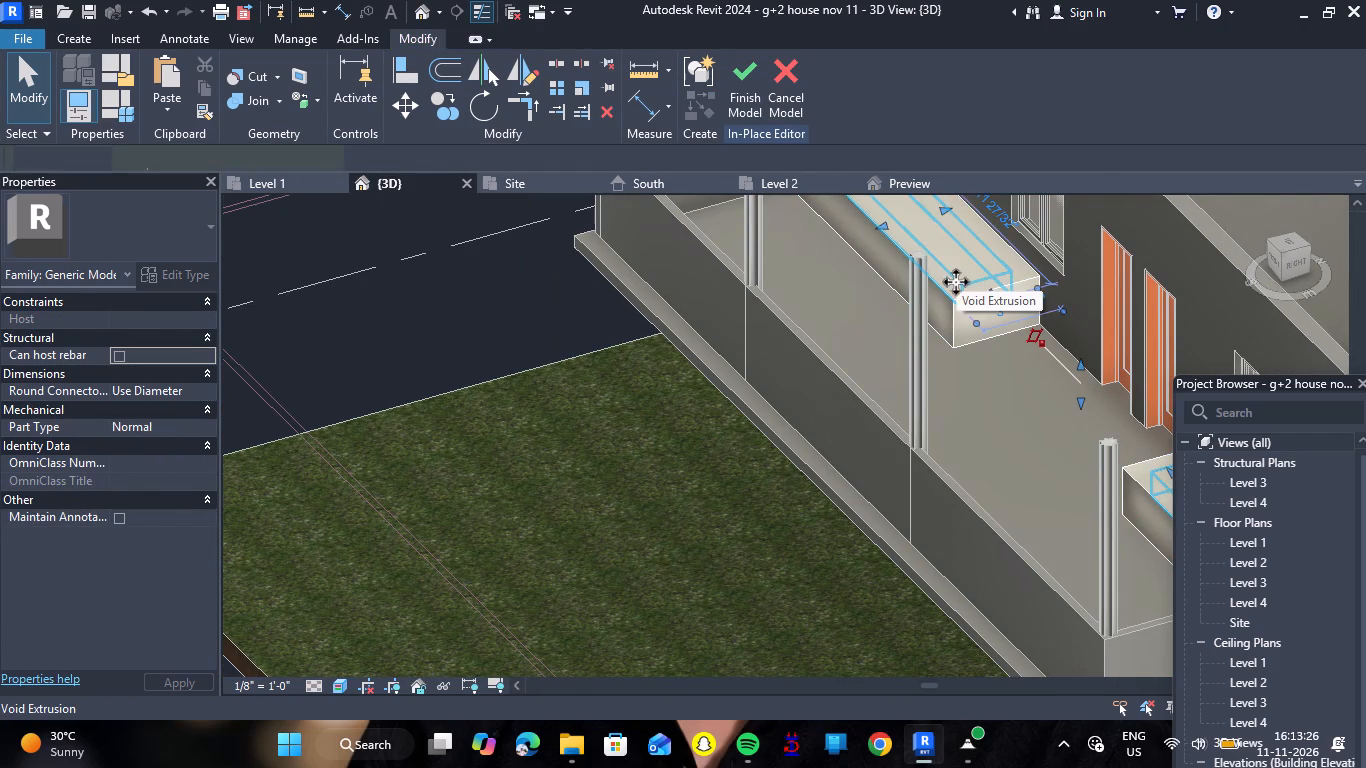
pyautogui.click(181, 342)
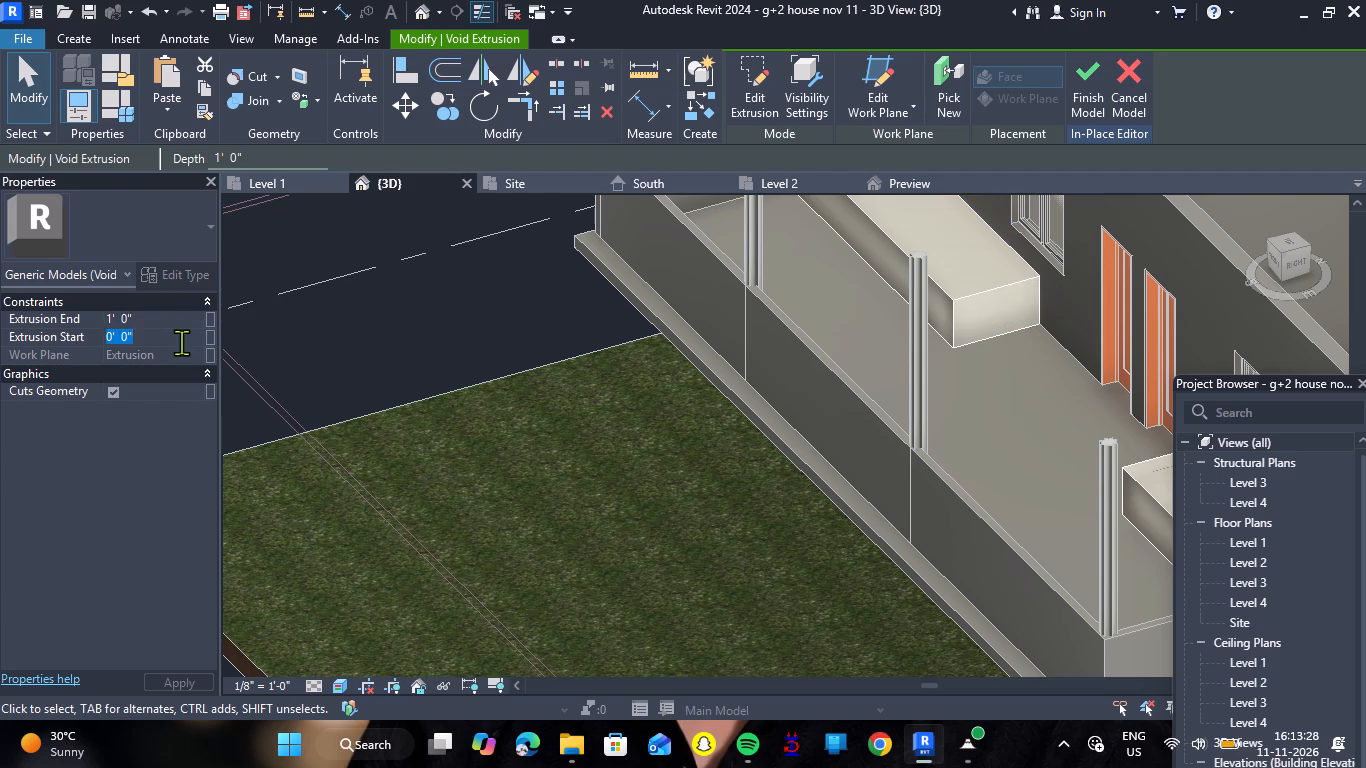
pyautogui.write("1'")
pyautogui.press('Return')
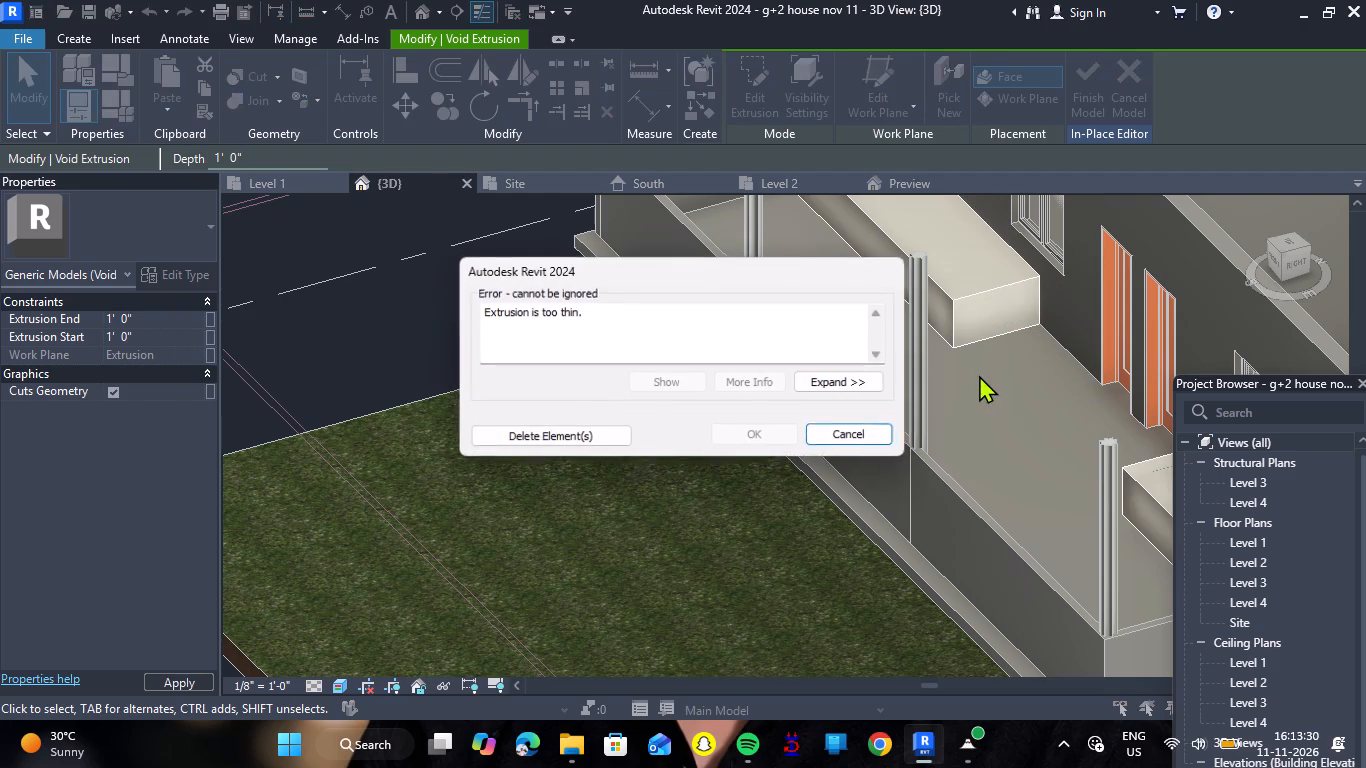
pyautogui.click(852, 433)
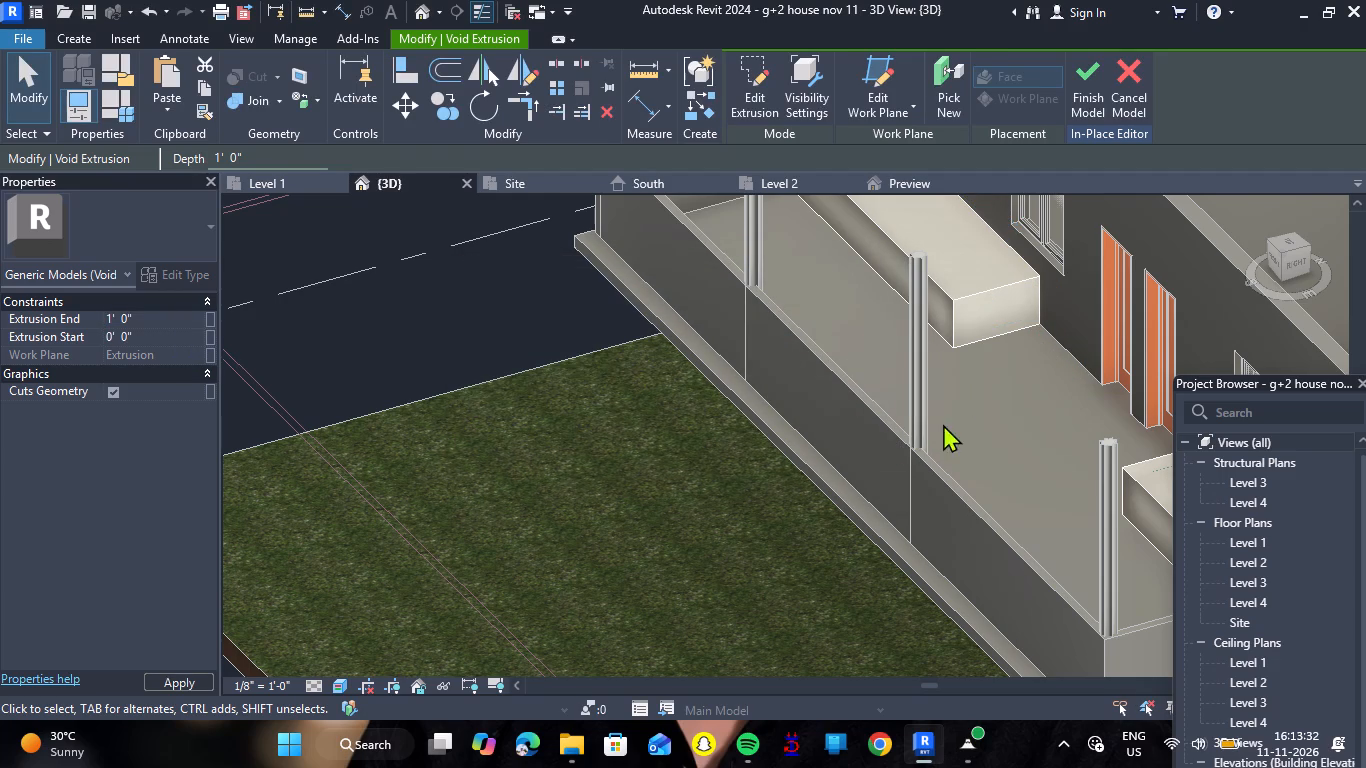
# Check the underside of the Level 2 slab and finish the raised blocks' in-place model.
pyautogui.keyDown('shift'); pyautogui.moveTo(710, 514); pyautogui.dragTo(817, 380, button='right'); pyautogui.keyUp('shift')
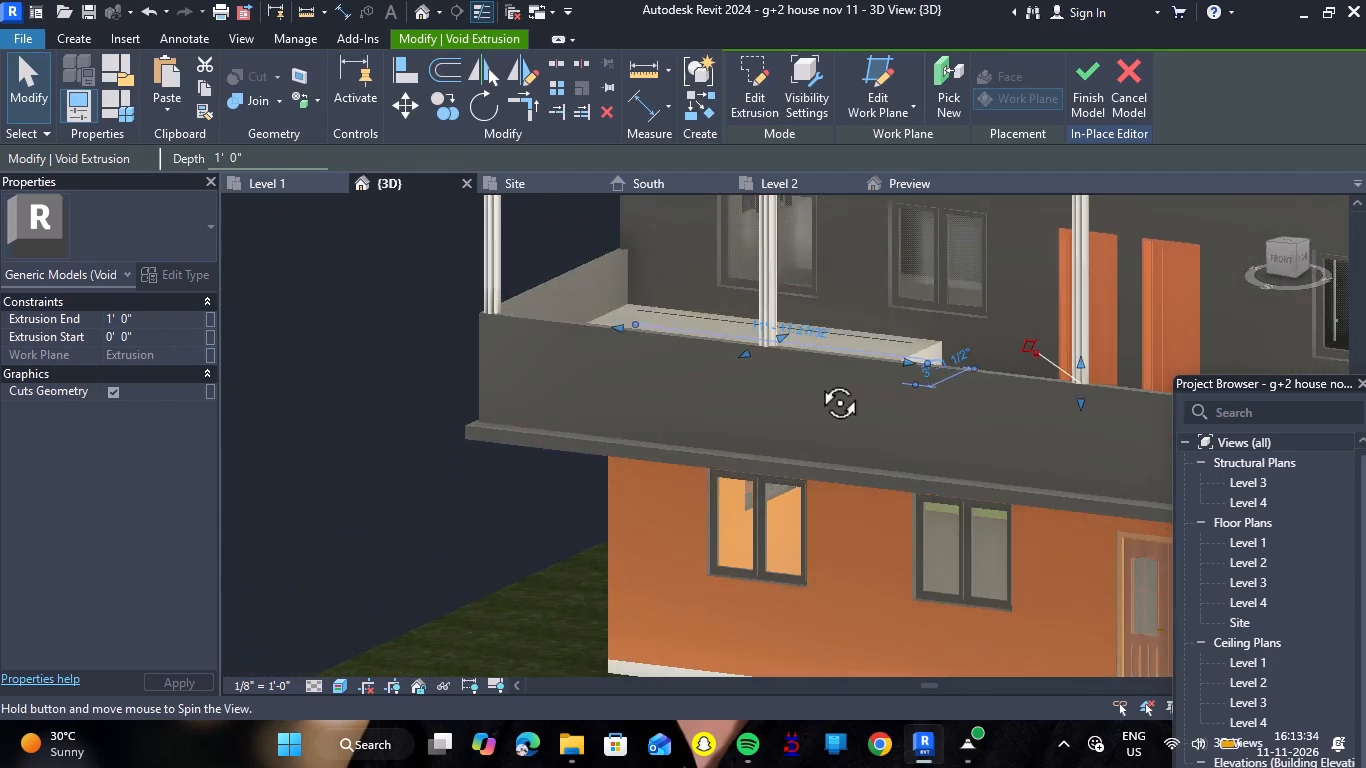
pyautogui.keyDown('shift'); pyautogui.moveTo(817, 380); pyautogui.dragTo(859, 254, button='right'); pyautogui.keyUp('shift')
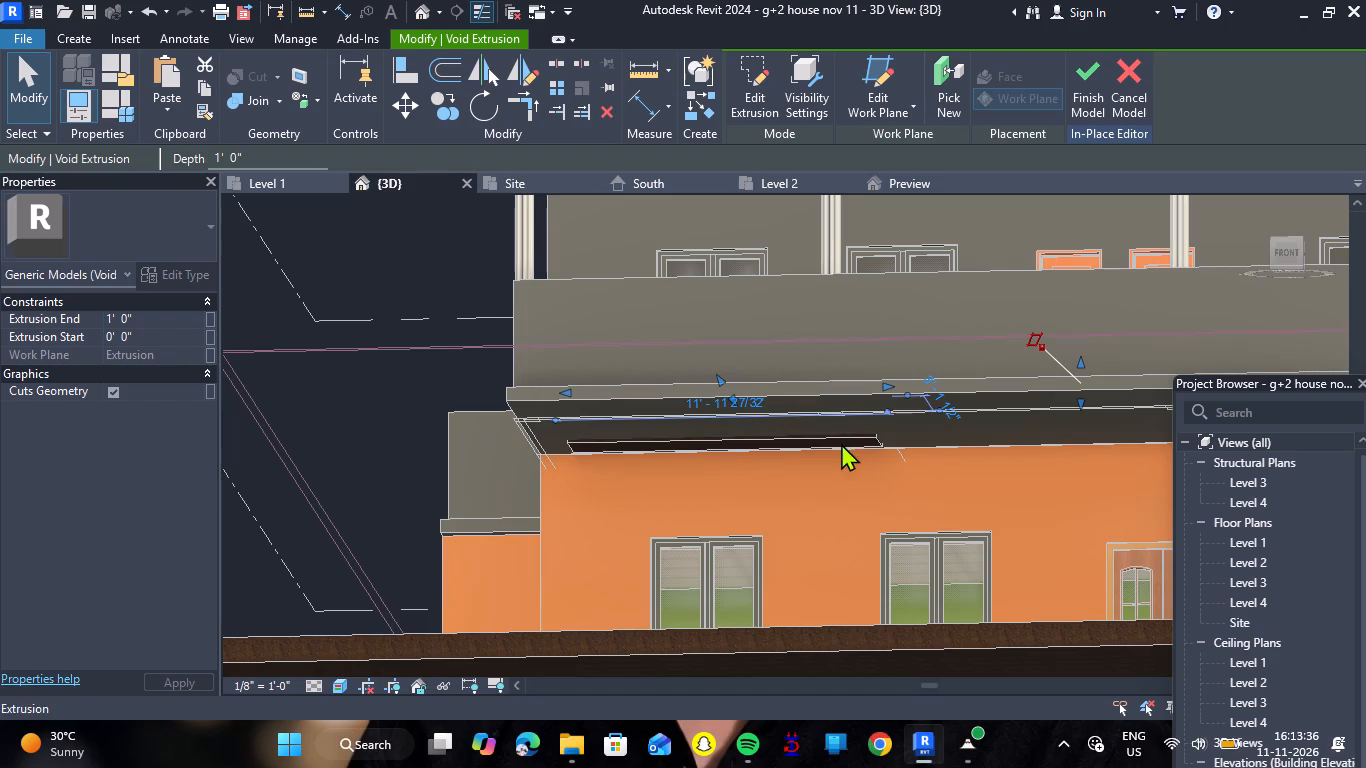
pyautogui.press('Escape')
pyautogui.scroll(6, 811, 438)
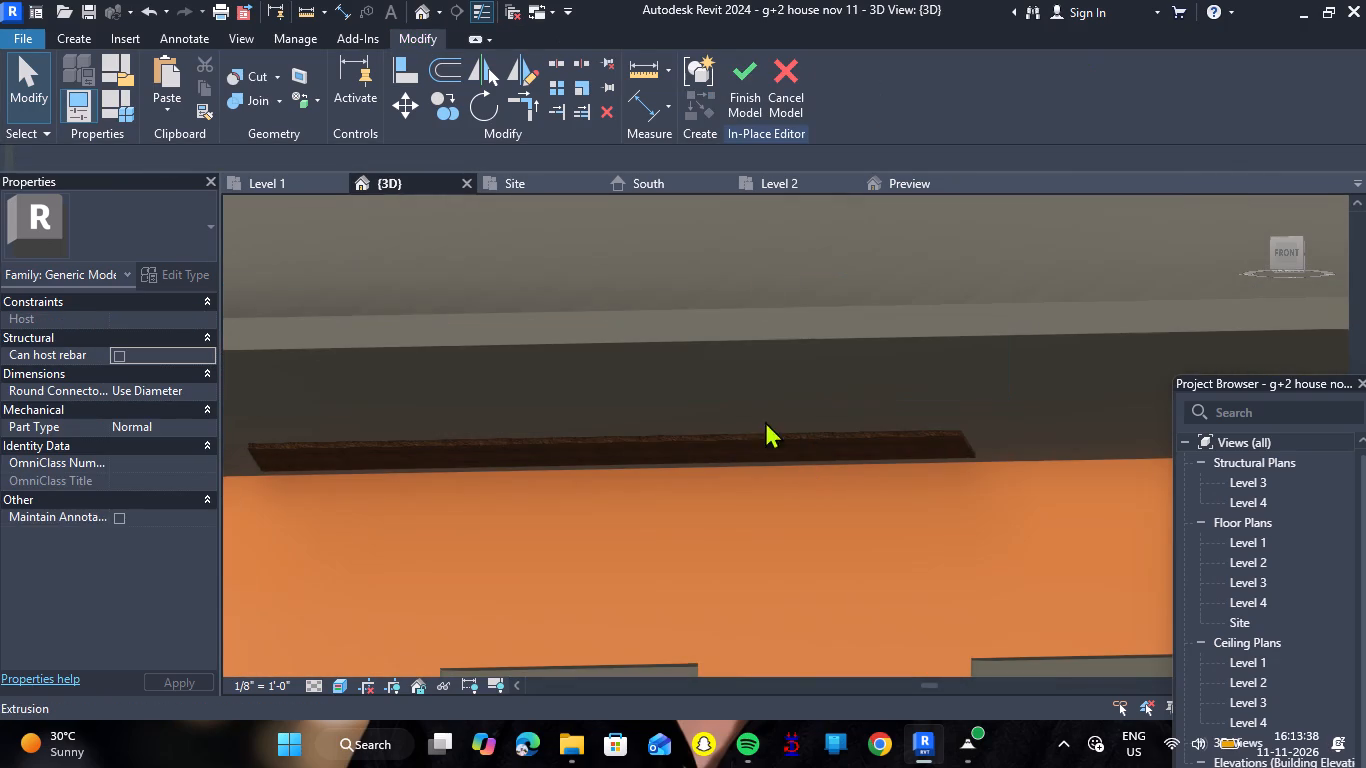
pyautogui.click(747, 97)
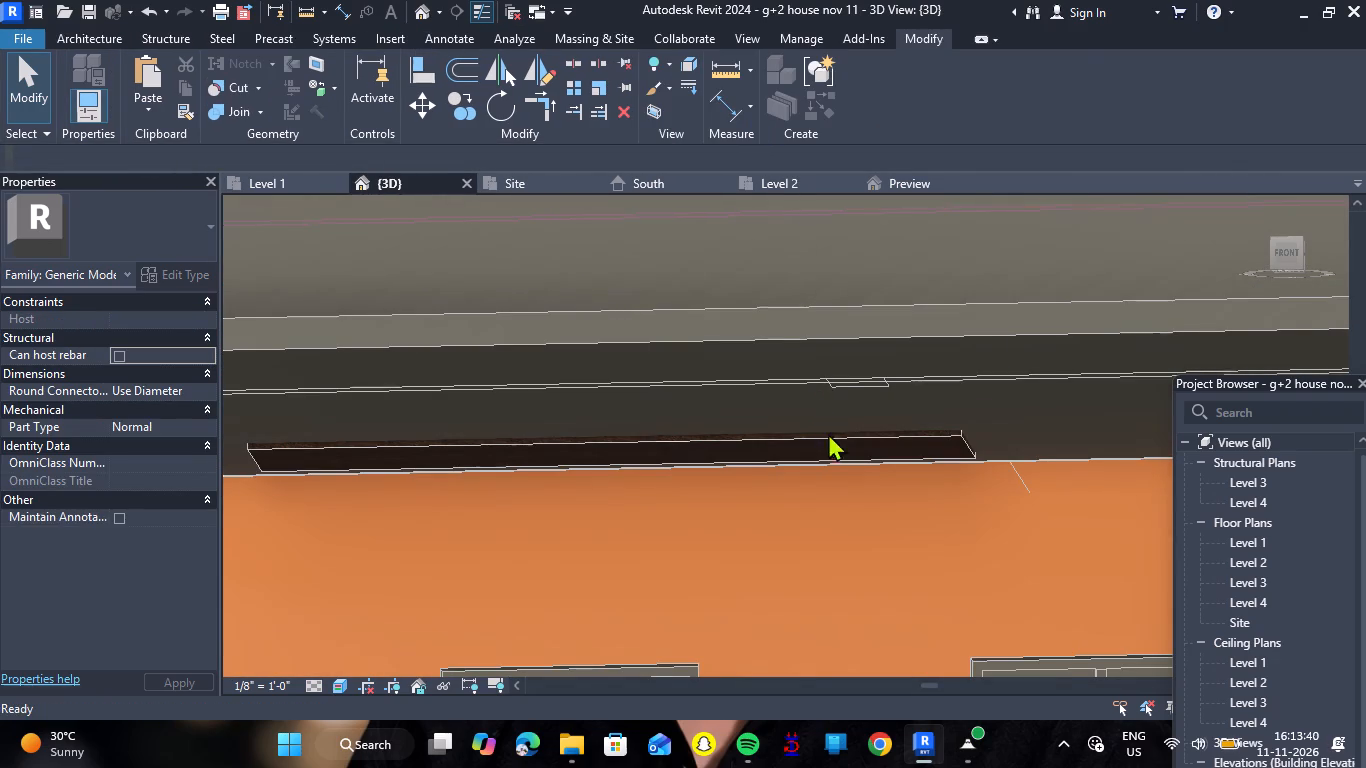
# Set the Height Offset of the toposolid protruding below the Level 2 slab to 3'.
pyautogui.click(858, 442)
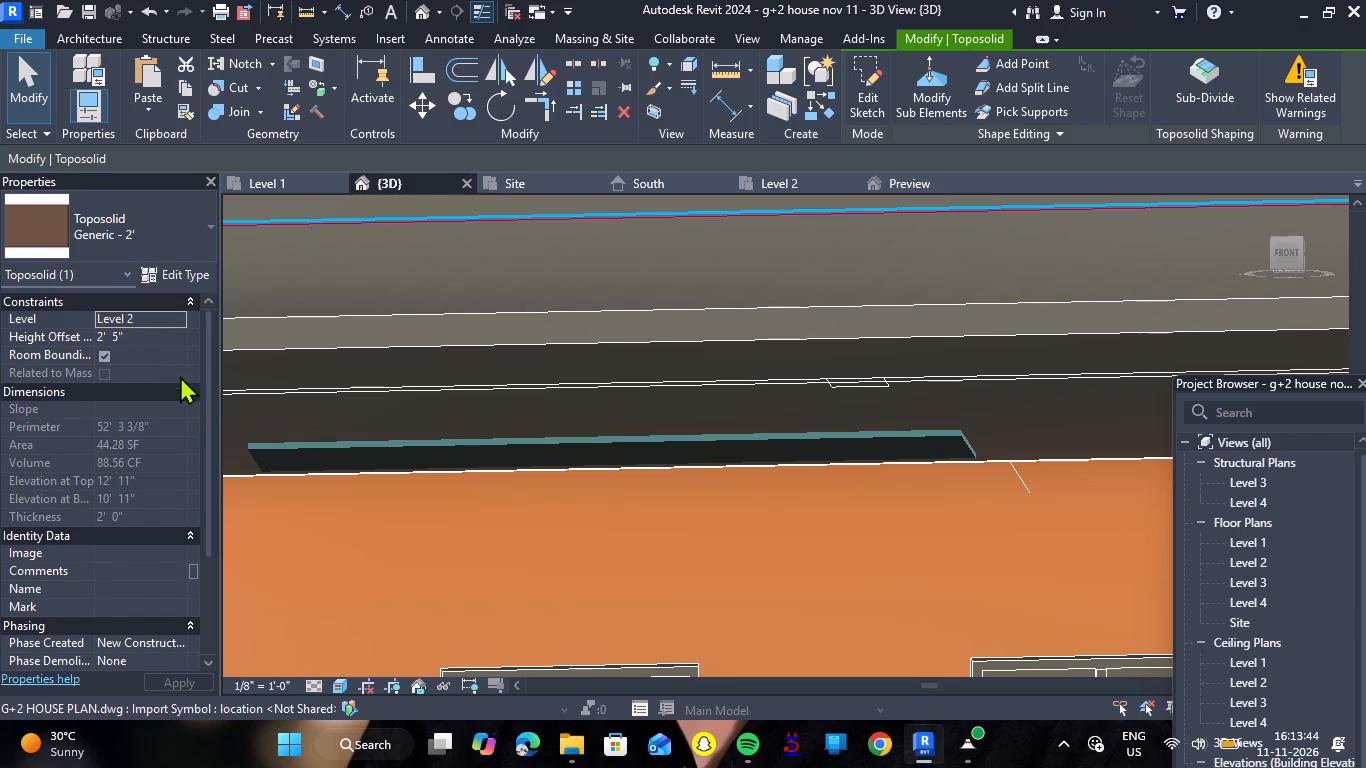
pyautogui.click(152, 336)
pyautogui.write("3'")
pyautogui.press('Return')
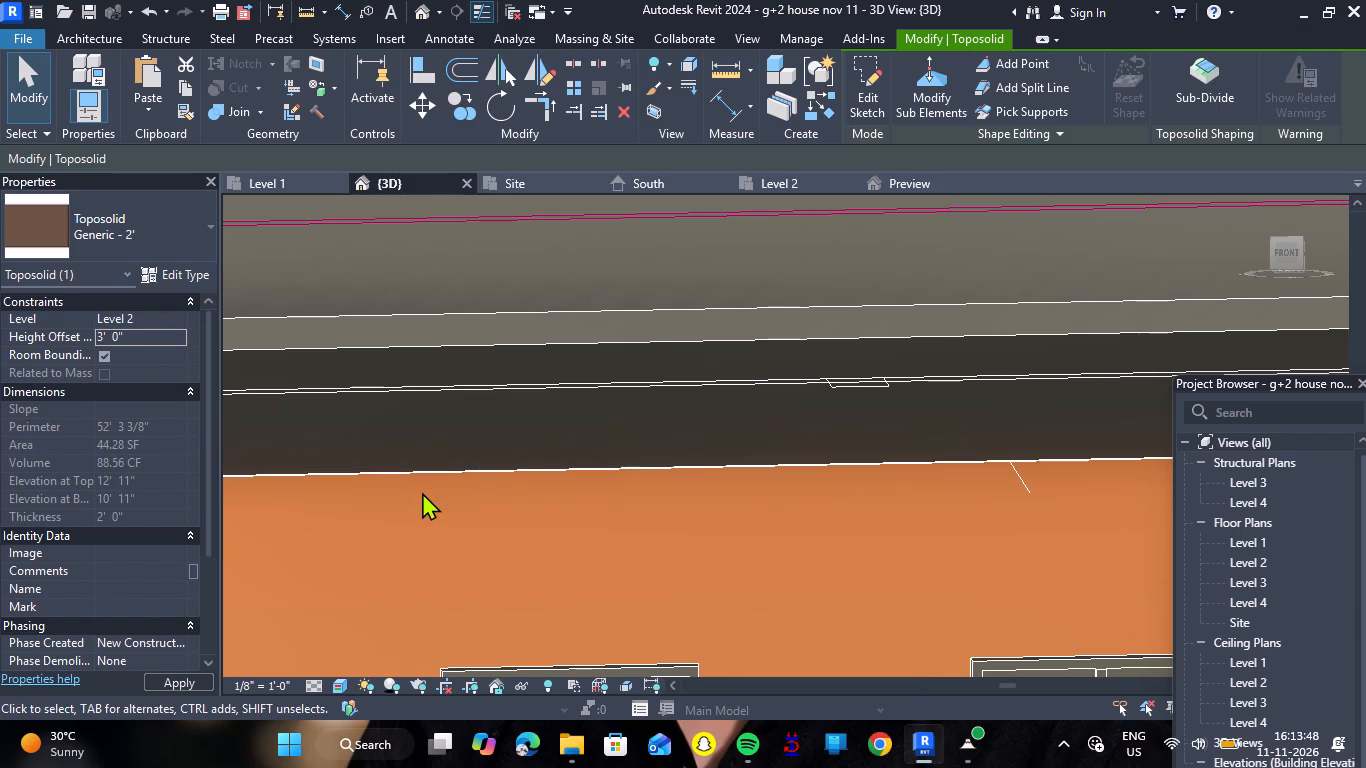
pyautogui.click(449, 512)
# Examine the raised blocks and their soil fill from above and from below the Level 2 slab.
pyautogui.scroll(-7, 480, 495)
pyautogui.keyDown('shift'); pyautogui.moveTo(467, 487); pyautogui.dragTo(437, 680, button='right'); pyautogui.keyUp('shift')
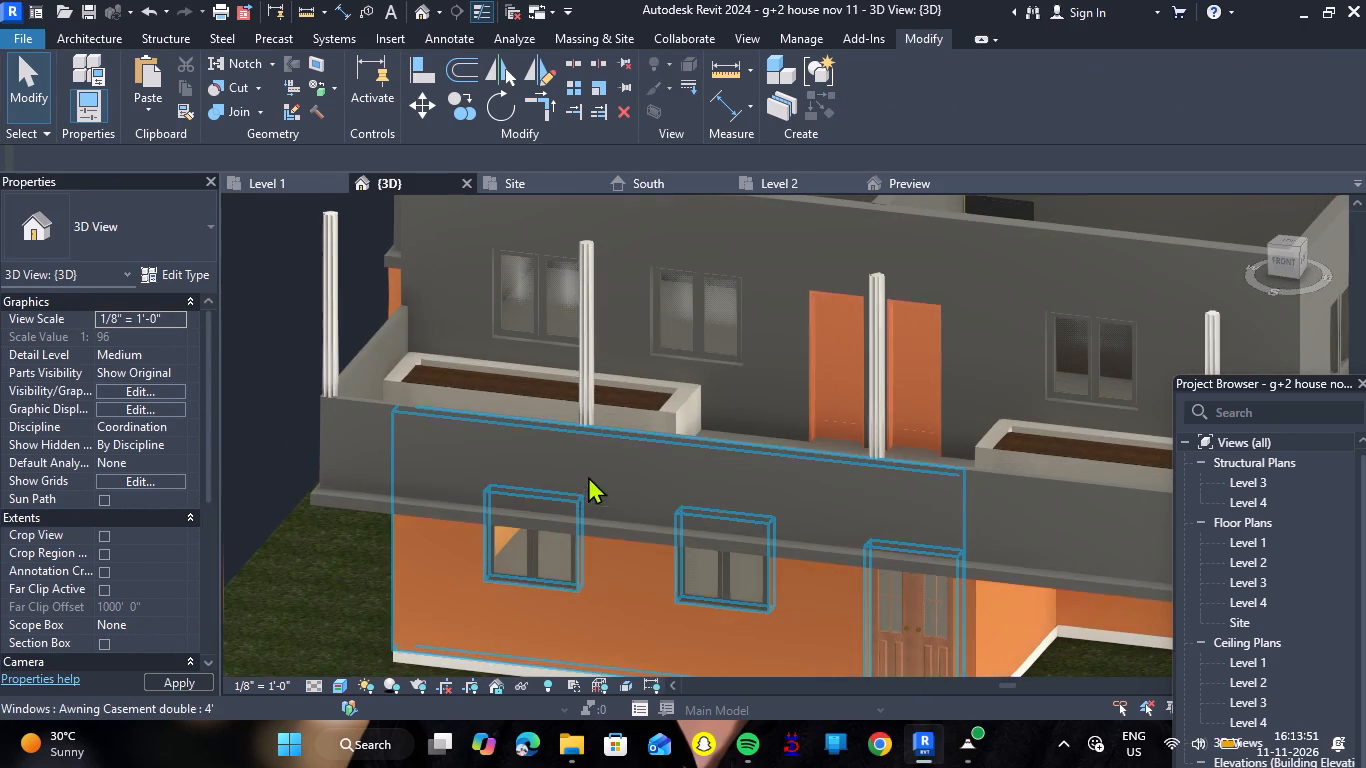
pyautogui.keyDown('shift'); pyautogui.moveTo(877, 555); pyautogui.dragTo(876, 434, button='right'); pyautogui.keyUp('shift')
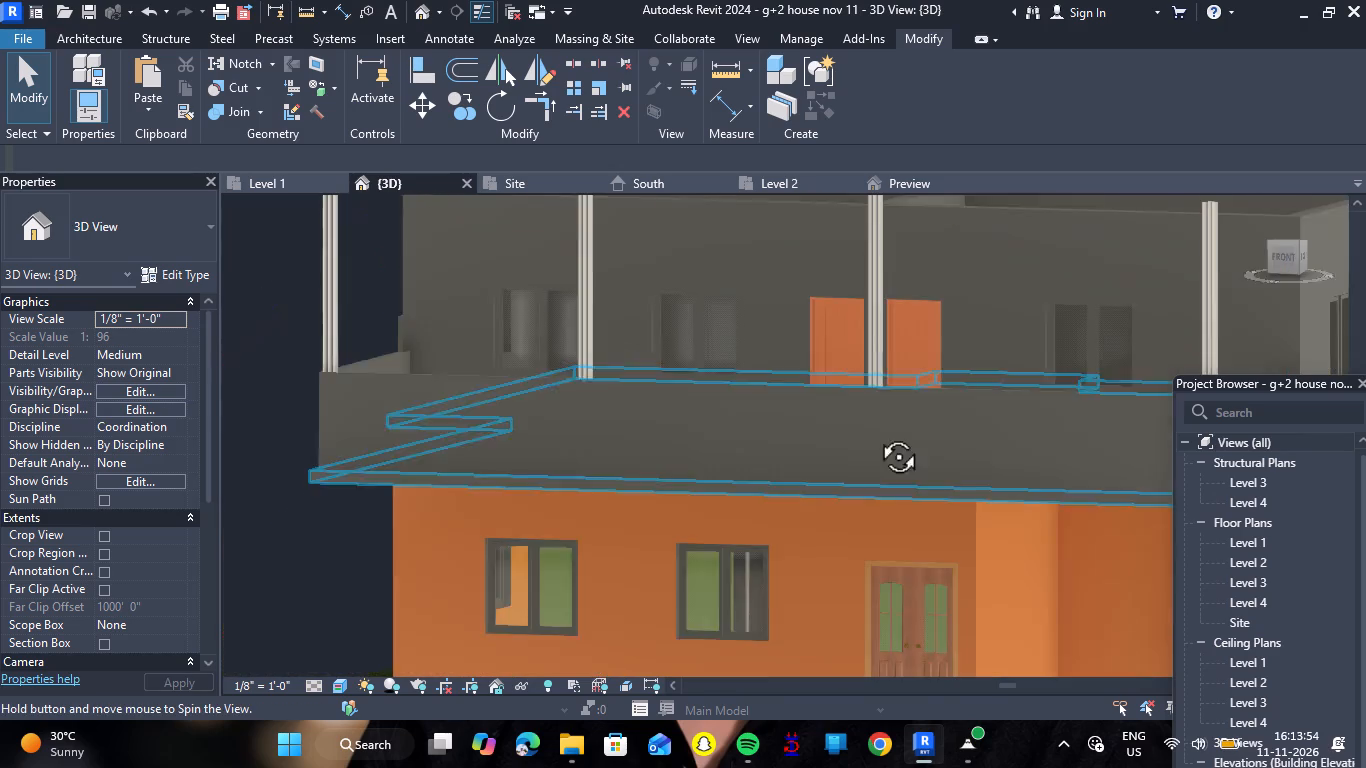
pyautogui.keyDown('shift'); pyautogui.moveTo(876, 434); pyautogui.dragTo(836, 581, button='right'); pyautogui.keyUp('shift')
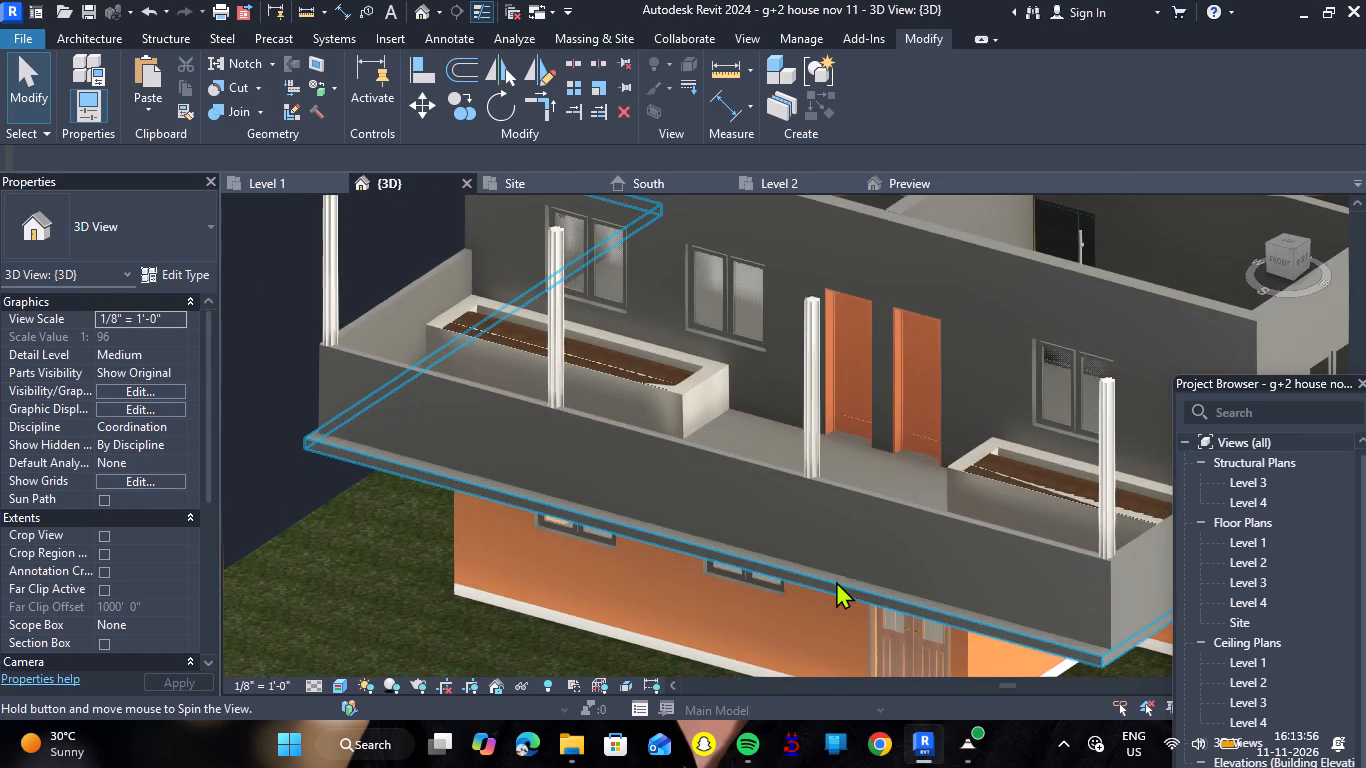
pyautogui.scroll(-6, 687, 529)
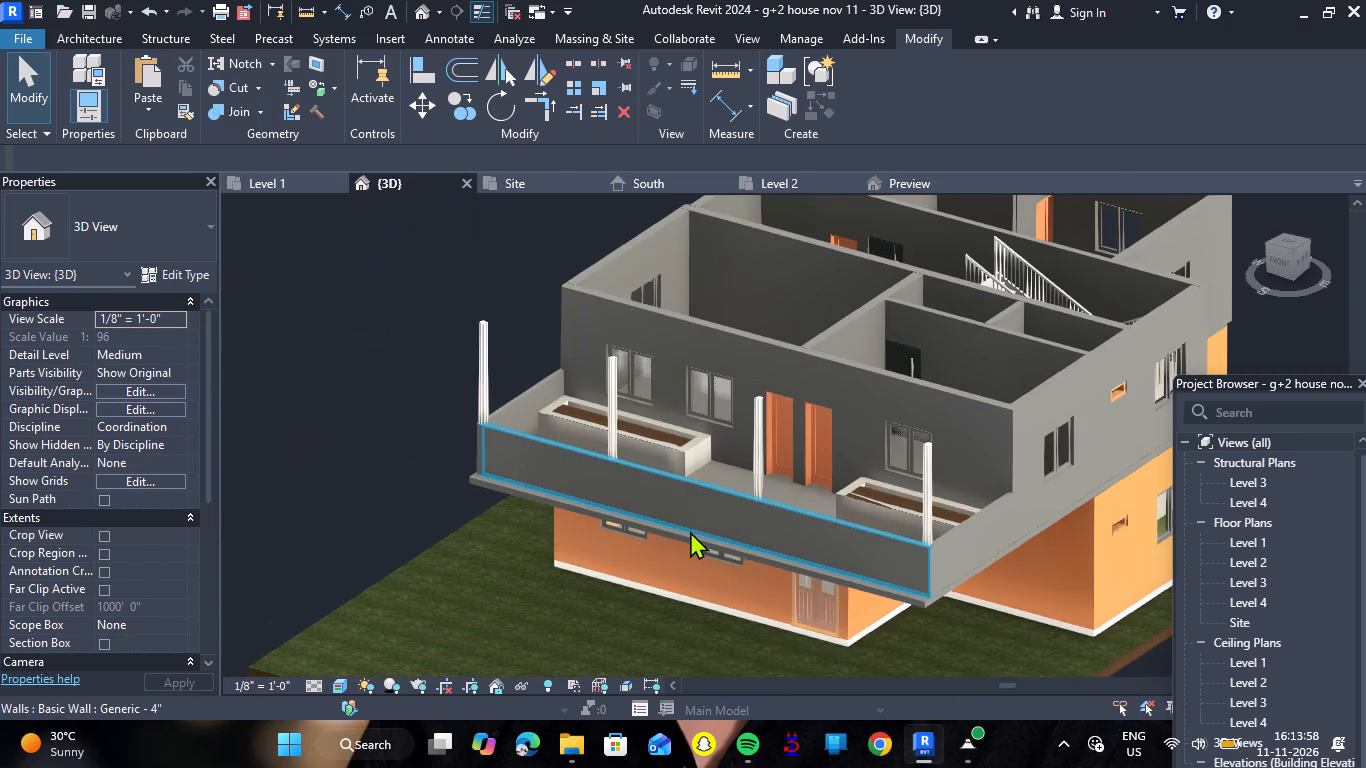
pyautogui.scroll(4, 690, 471)
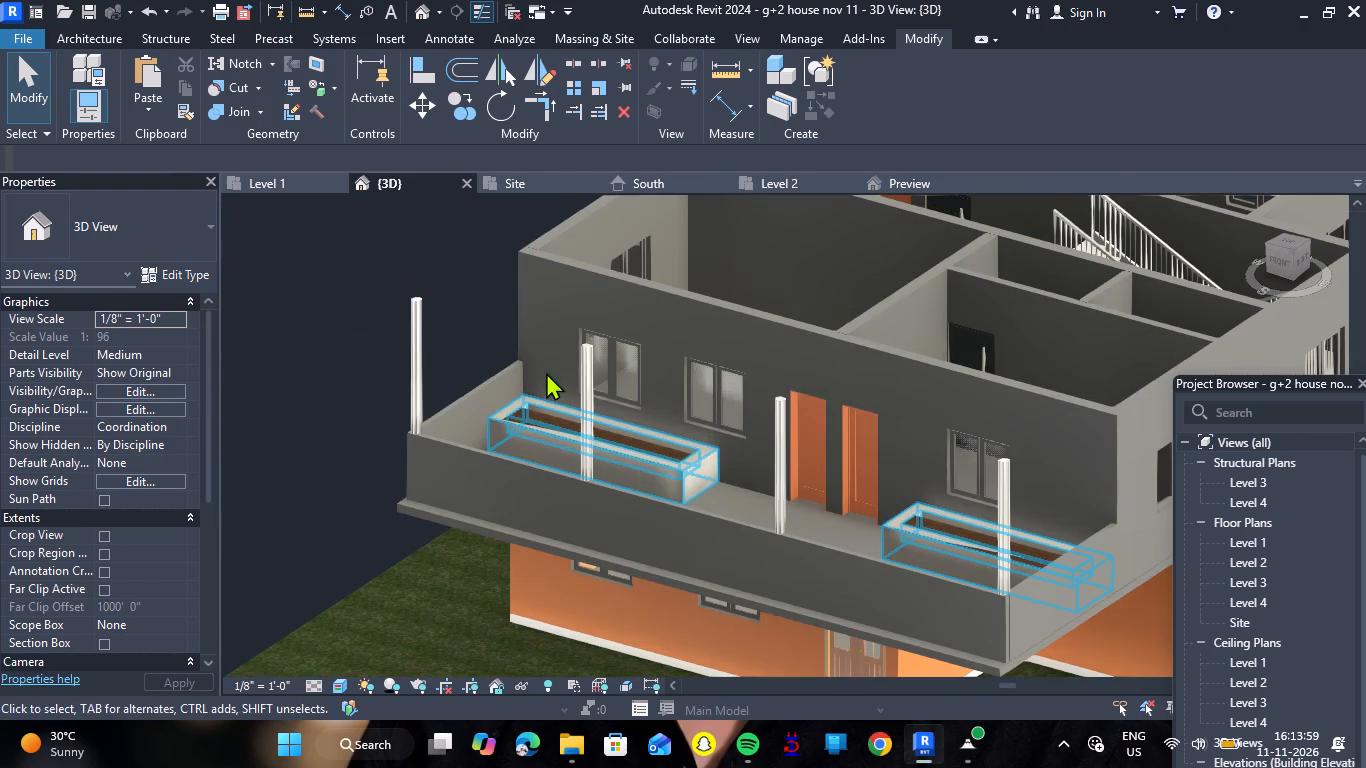
pyautogui.scroll(3, 525, 400)
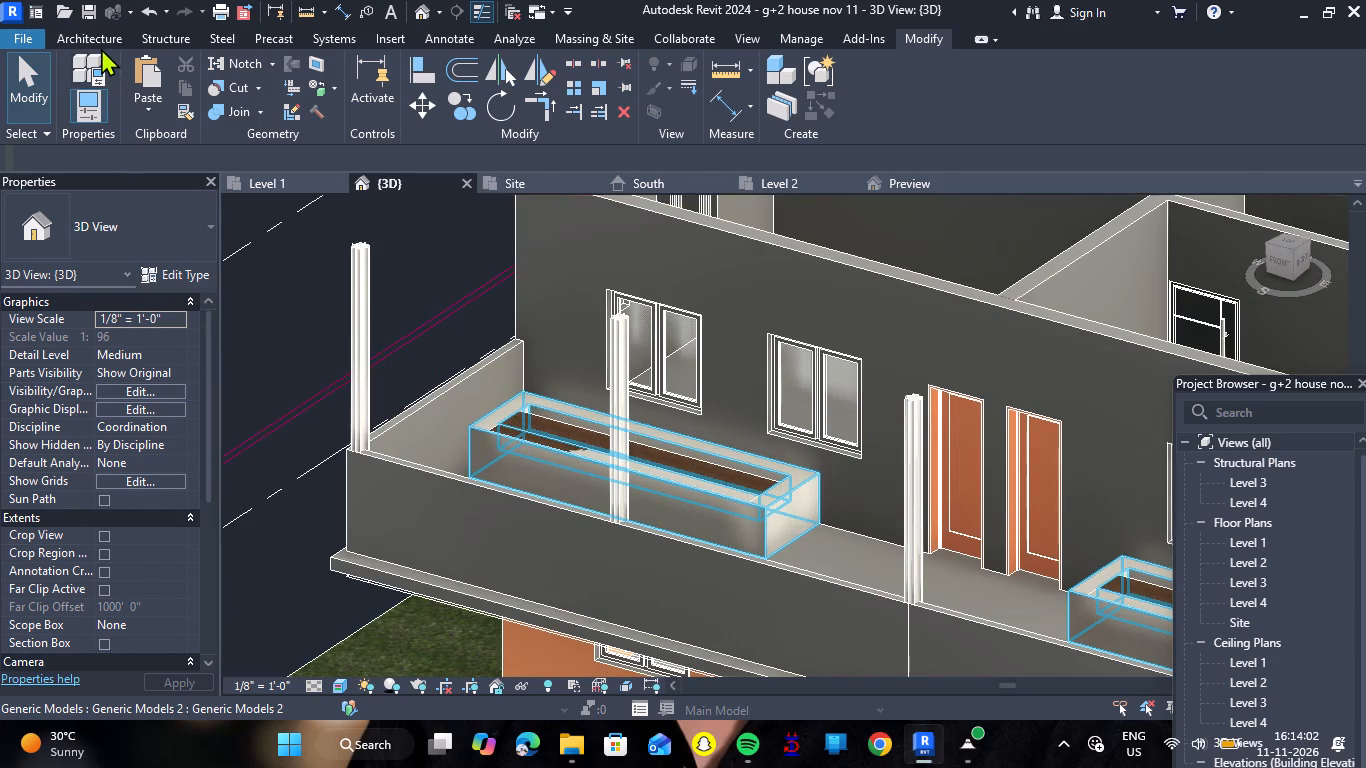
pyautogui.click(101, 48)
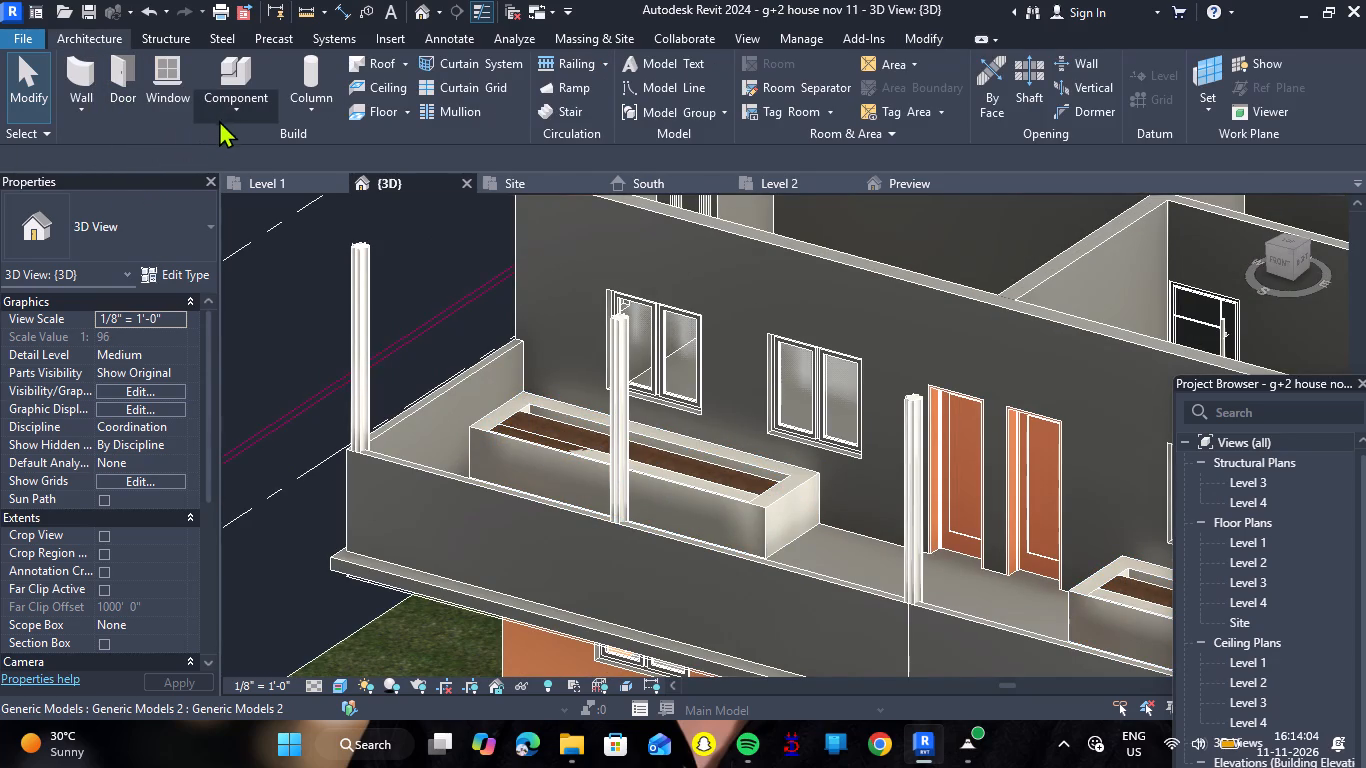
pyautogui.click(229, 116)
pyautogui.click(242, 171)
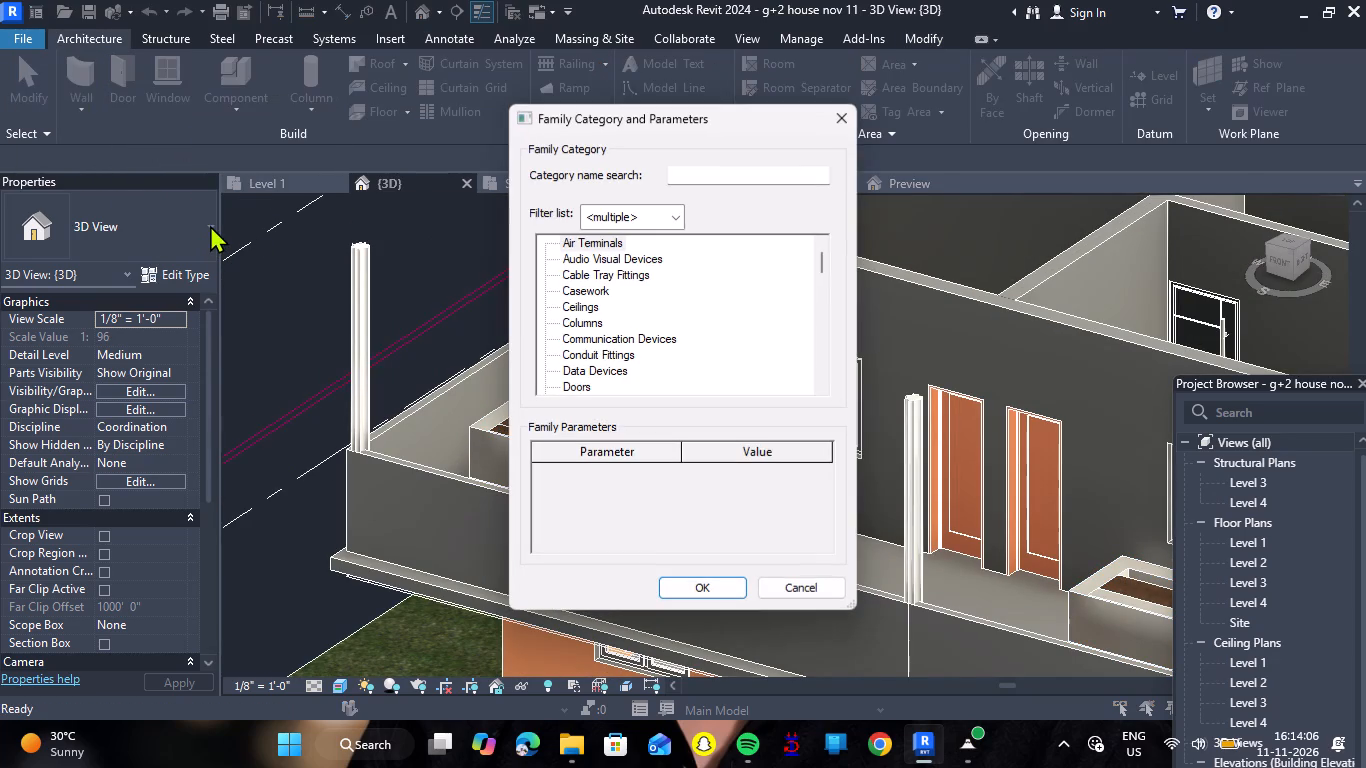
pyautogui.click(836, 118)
# Look through the component types loaded in the project, including the RPC deciduous trees.
pyautogui.click(235, 77)
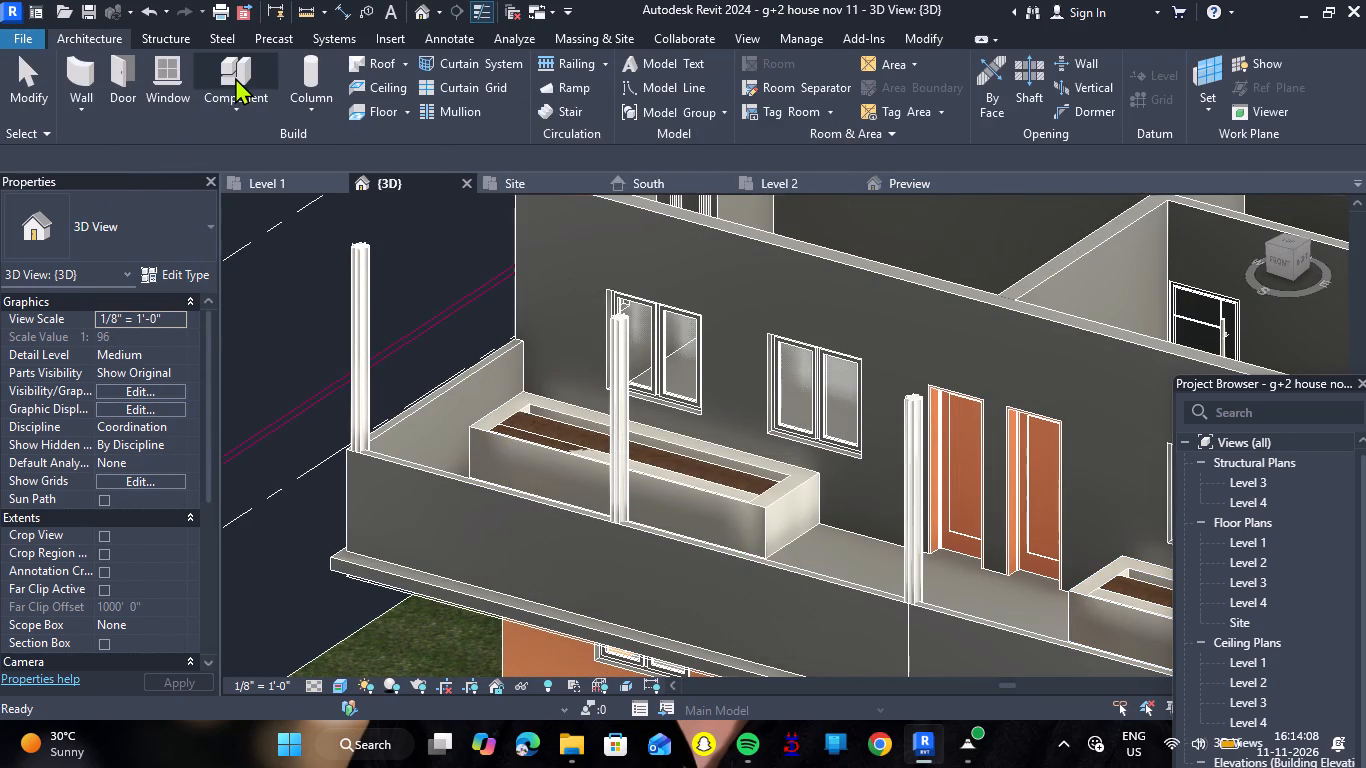
pyautogui.click(206, 227)
pyautogui.scroll(-4, 140, 459)
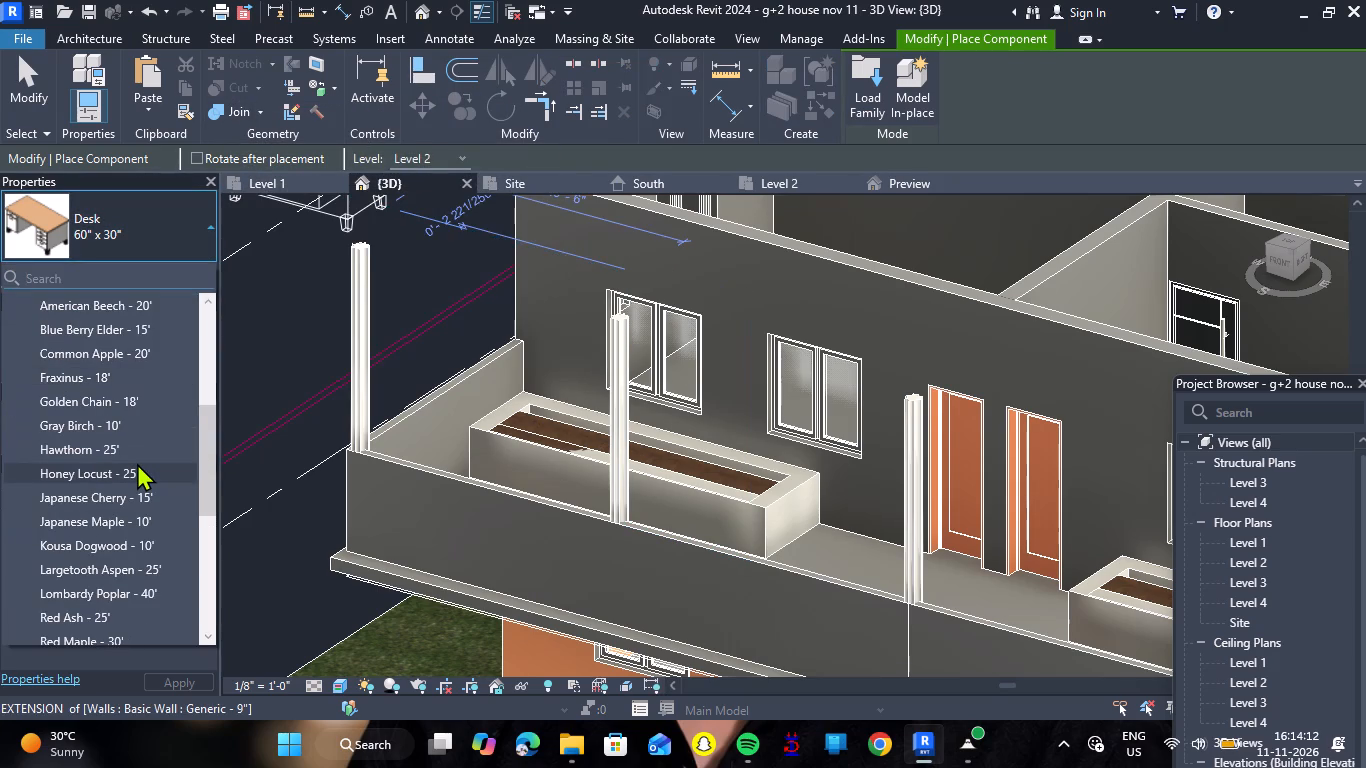
pyautogui.scroll(-3, 137, 463)
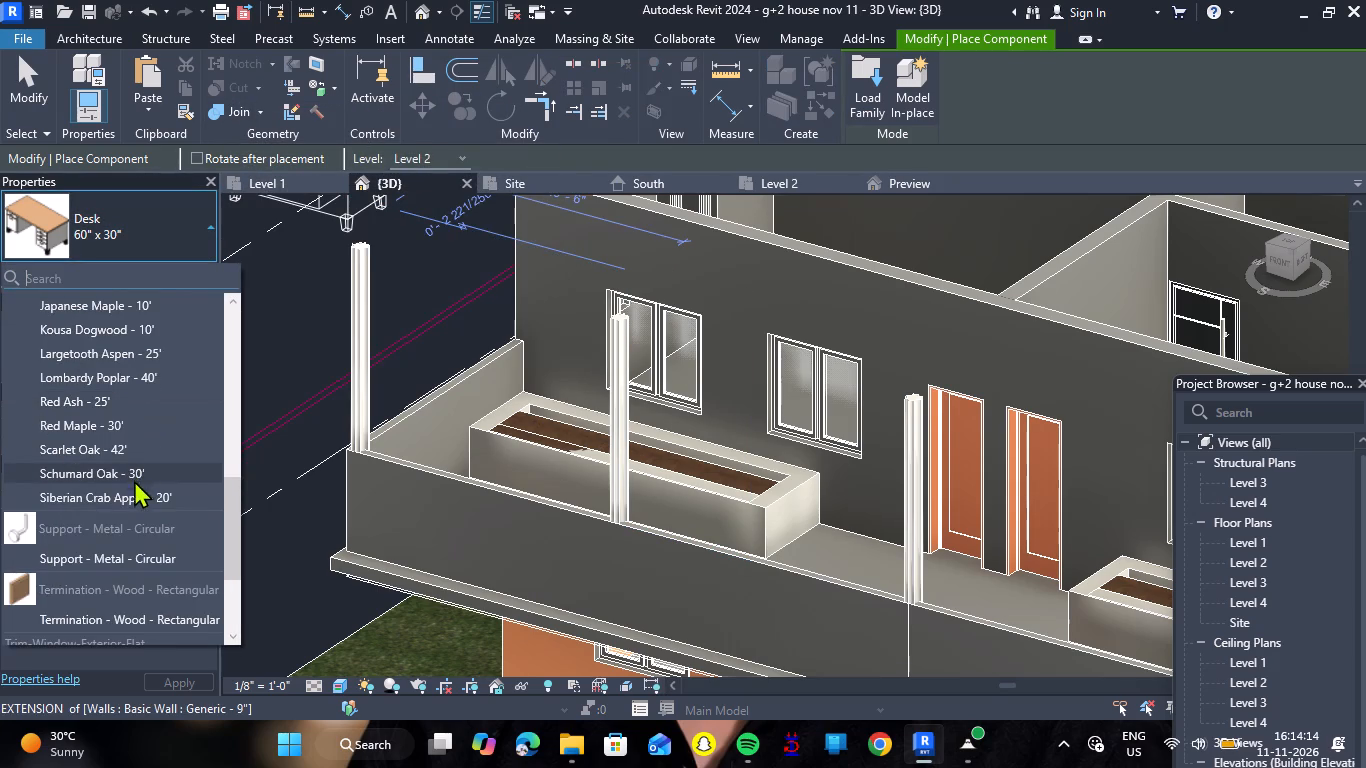
pyautogui.scroll(-7, 134, 511)
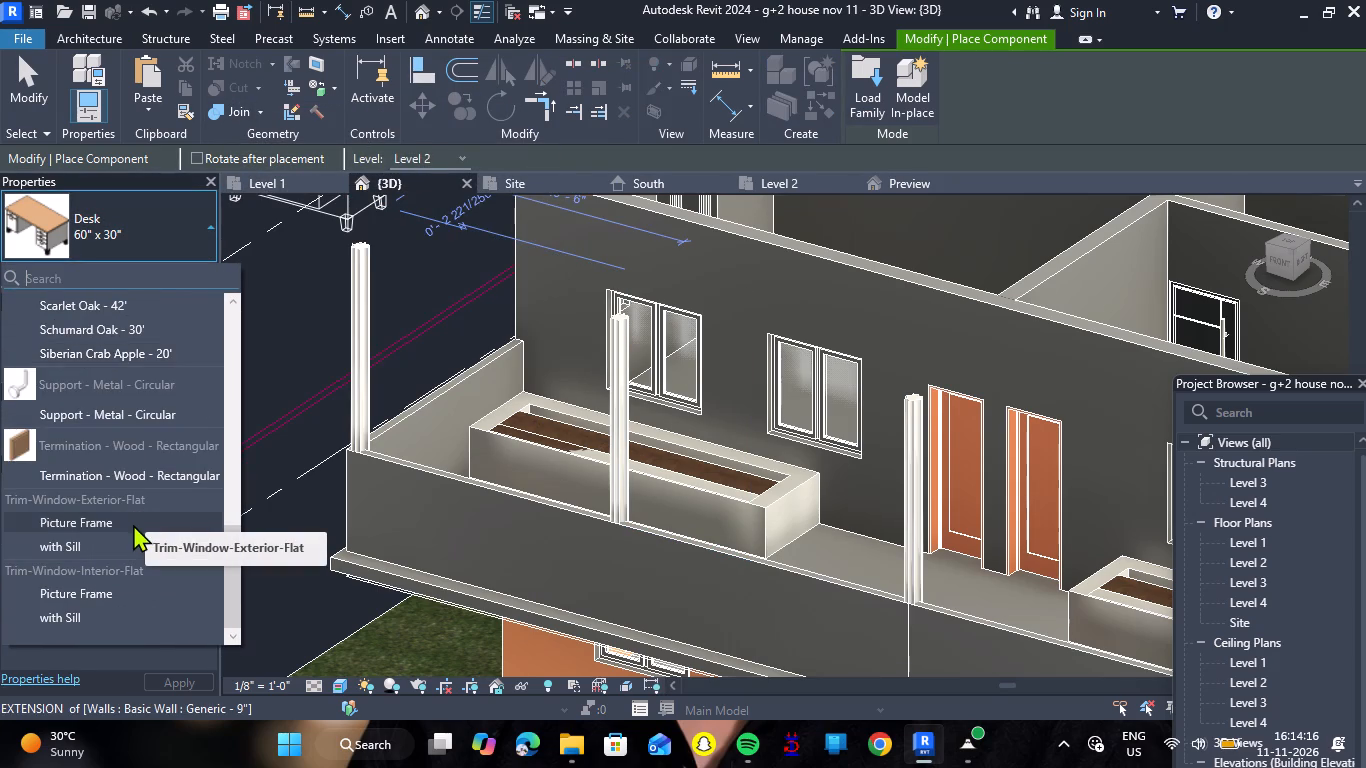
pyautogui.scroll(8, 132, 526)
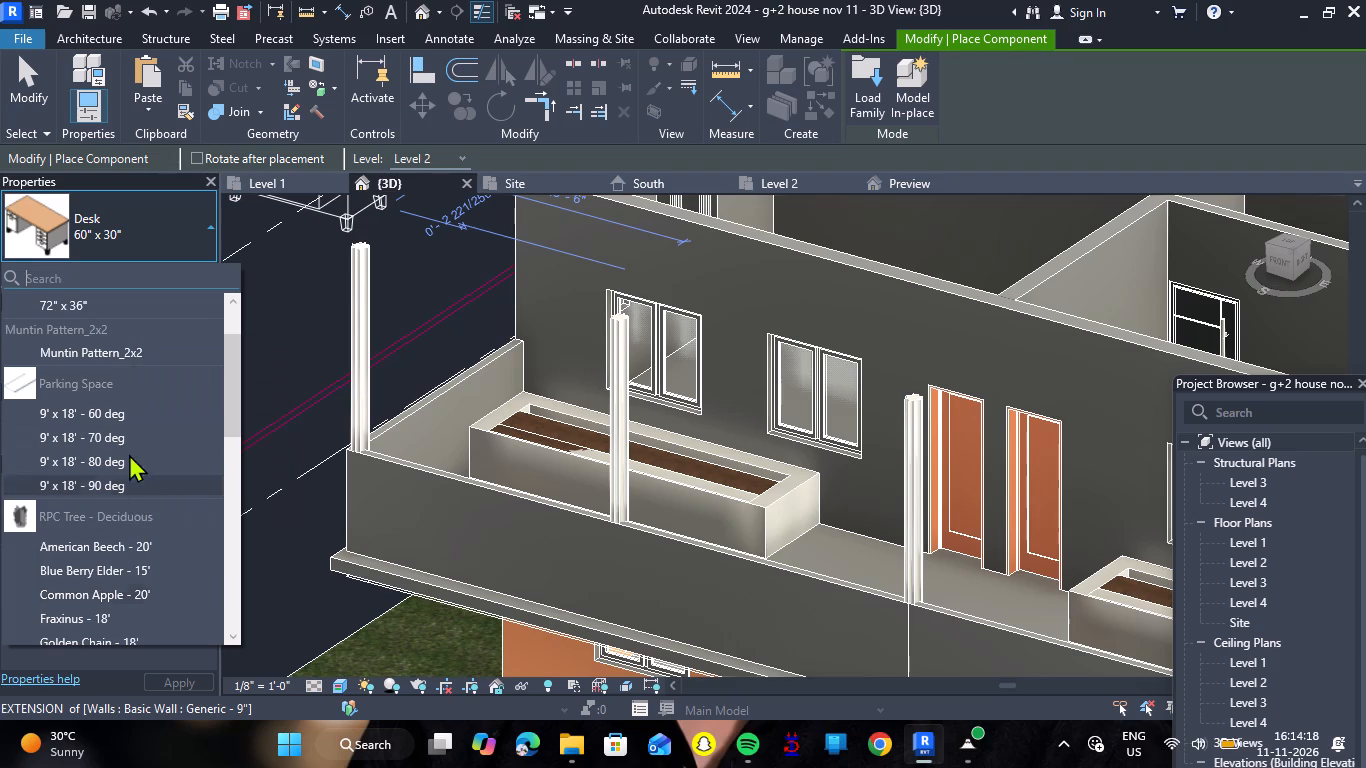
pyautogui.scroll(4, 123, 411)
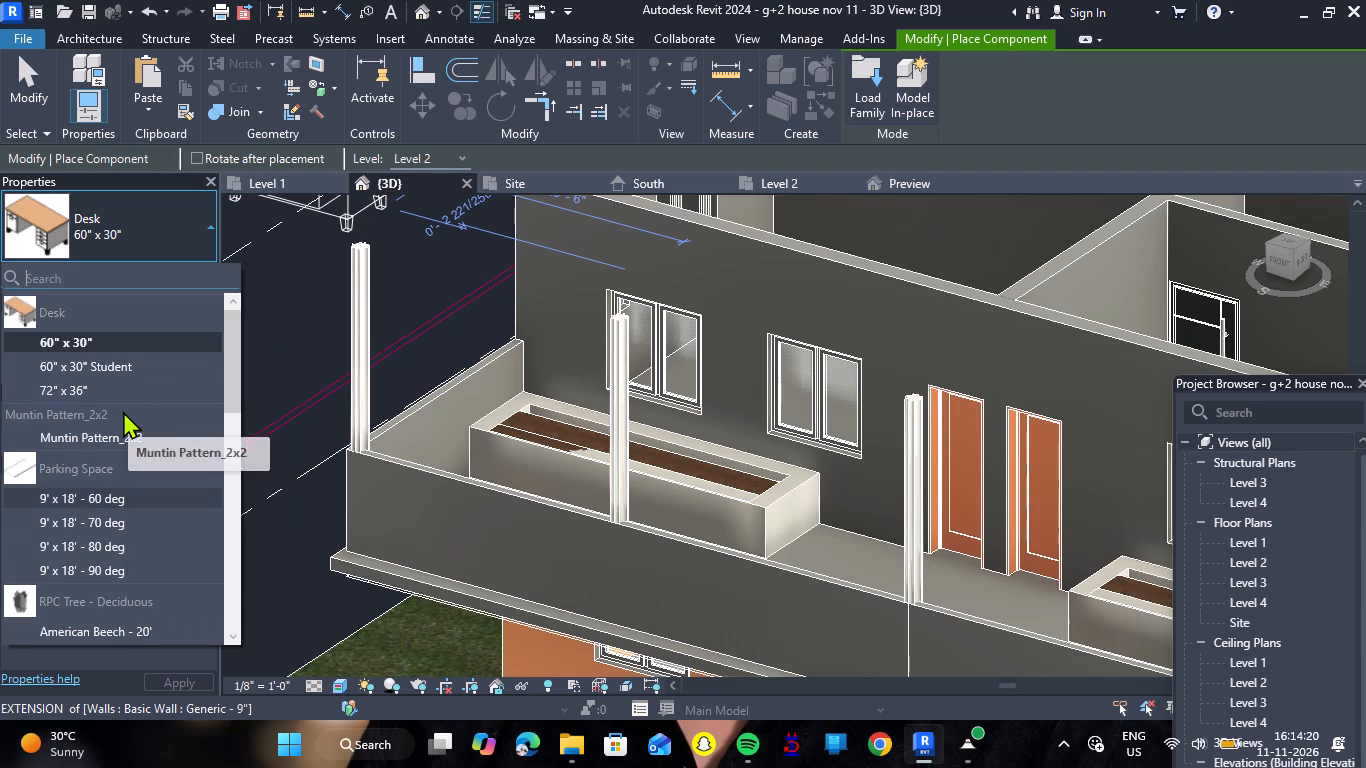
pyautogui.scroll(-3, 156, 372)
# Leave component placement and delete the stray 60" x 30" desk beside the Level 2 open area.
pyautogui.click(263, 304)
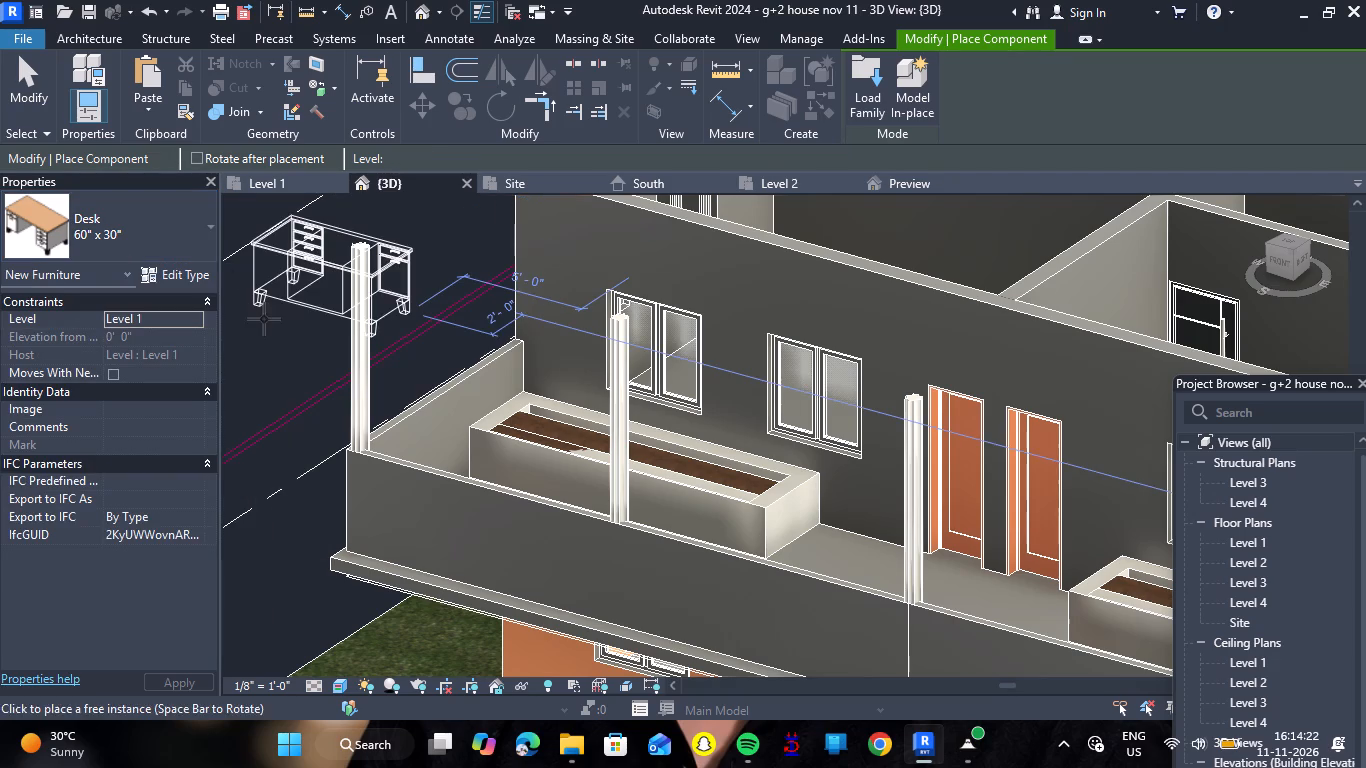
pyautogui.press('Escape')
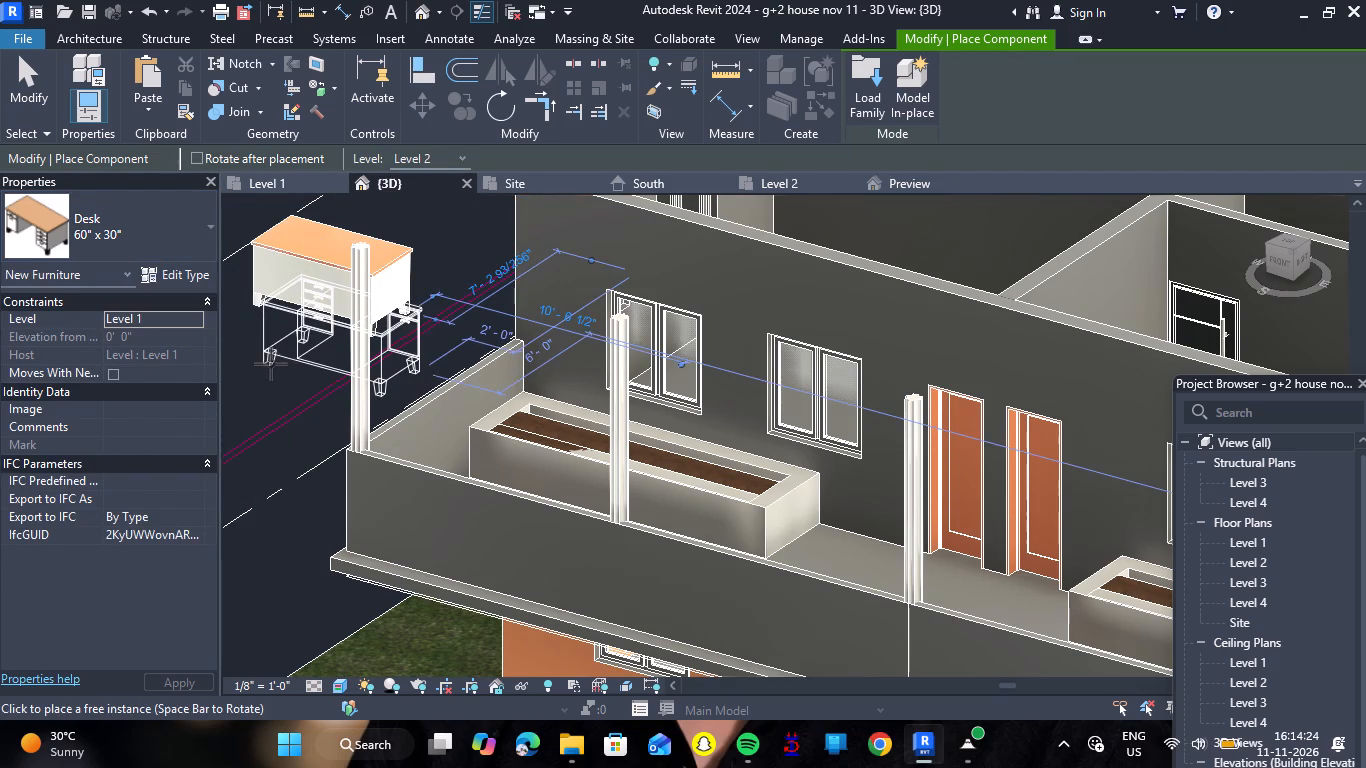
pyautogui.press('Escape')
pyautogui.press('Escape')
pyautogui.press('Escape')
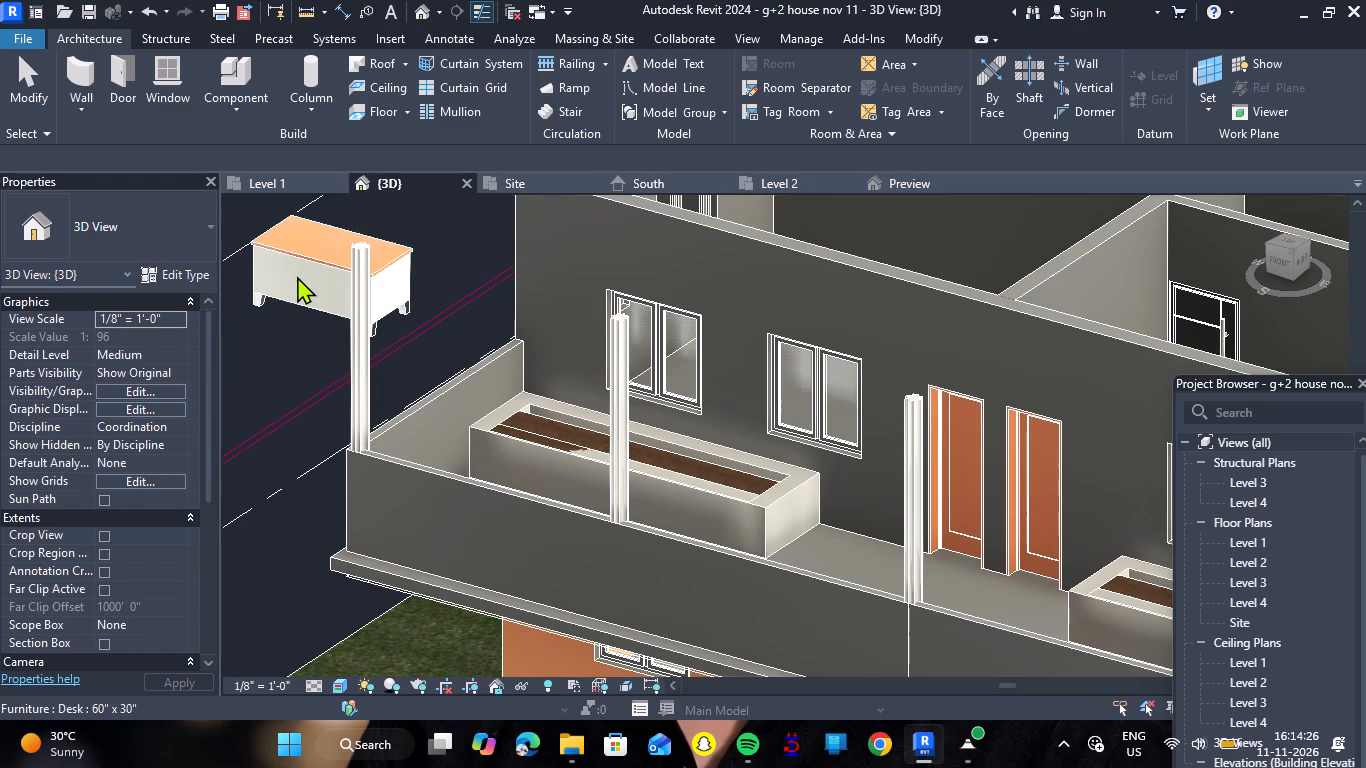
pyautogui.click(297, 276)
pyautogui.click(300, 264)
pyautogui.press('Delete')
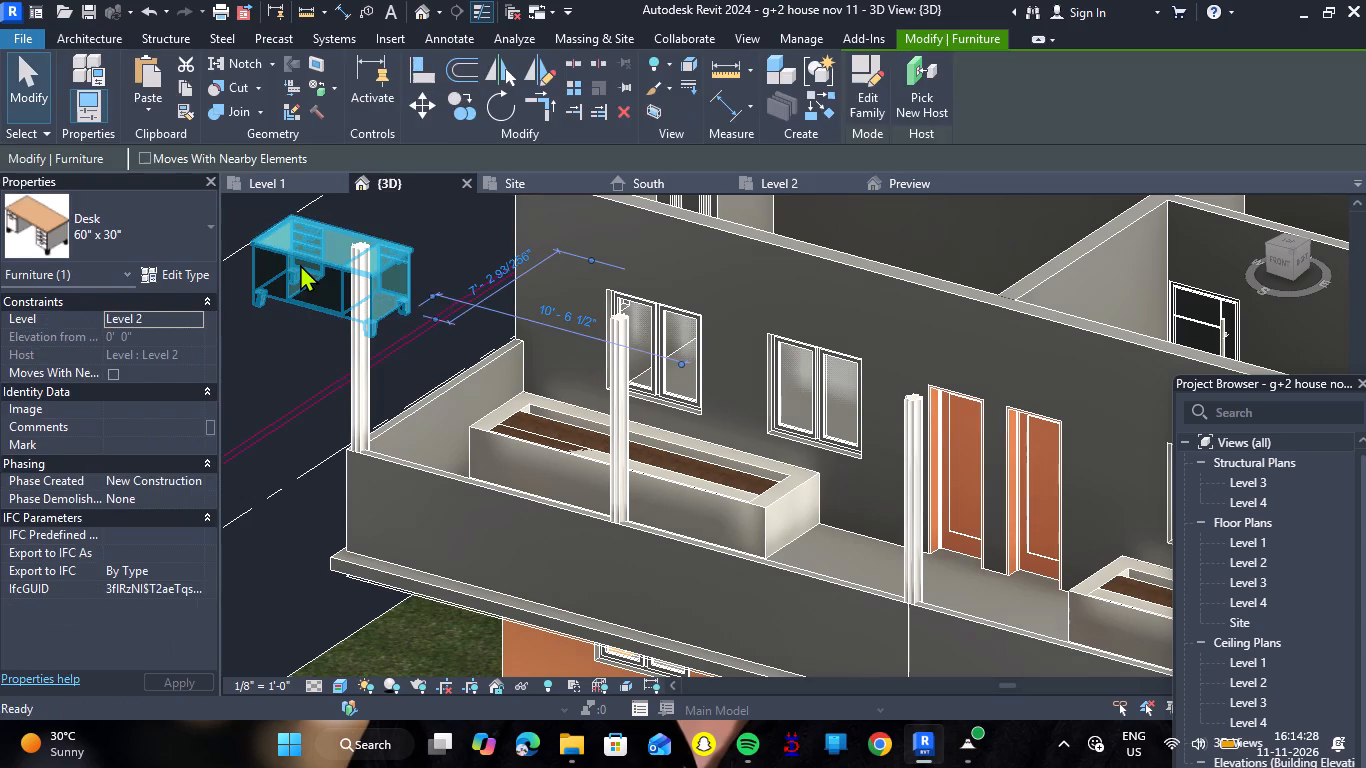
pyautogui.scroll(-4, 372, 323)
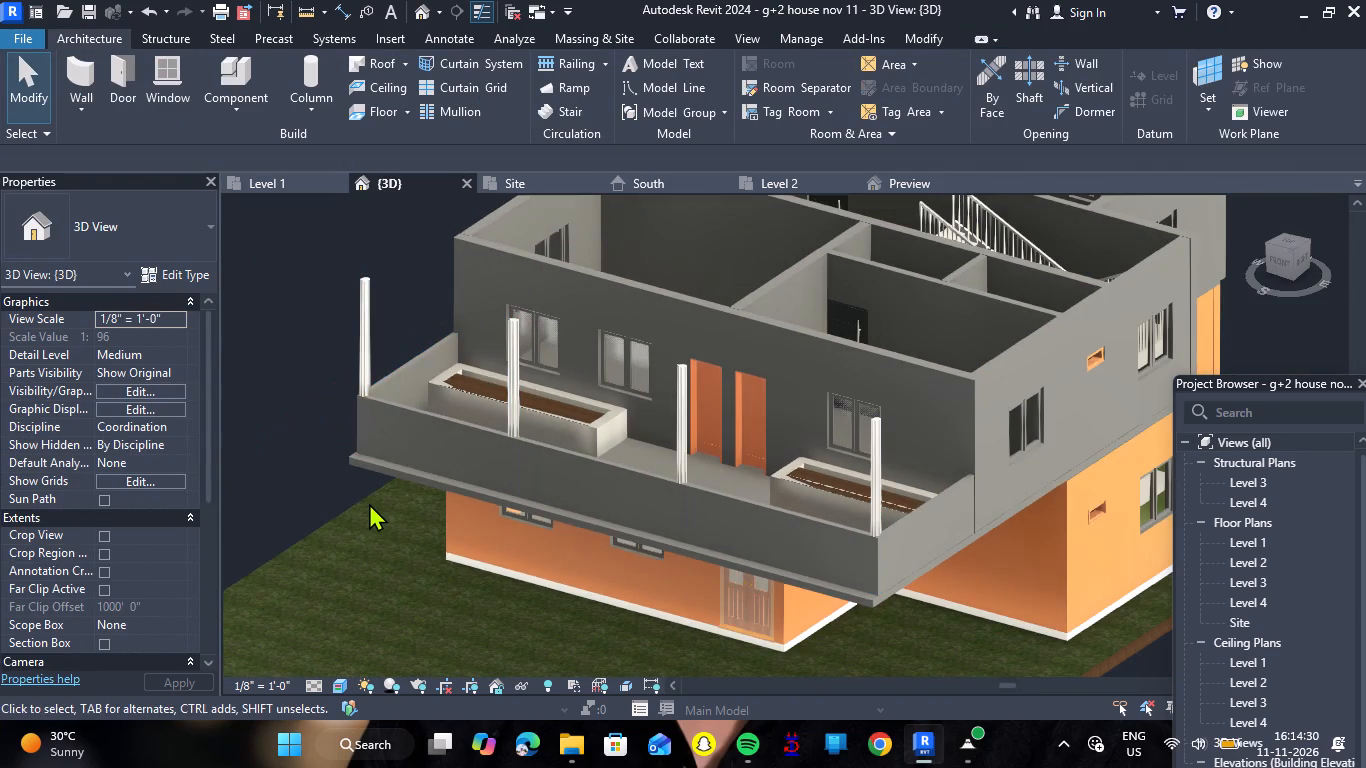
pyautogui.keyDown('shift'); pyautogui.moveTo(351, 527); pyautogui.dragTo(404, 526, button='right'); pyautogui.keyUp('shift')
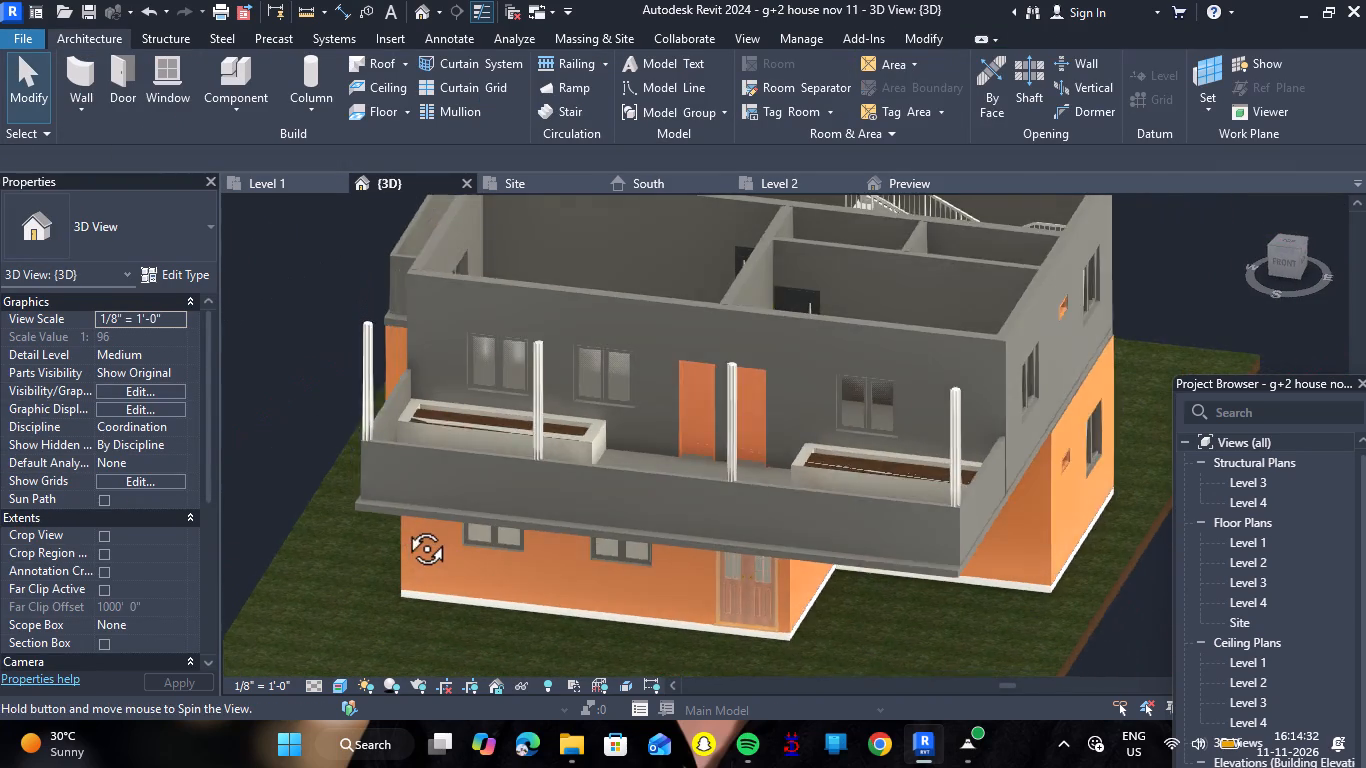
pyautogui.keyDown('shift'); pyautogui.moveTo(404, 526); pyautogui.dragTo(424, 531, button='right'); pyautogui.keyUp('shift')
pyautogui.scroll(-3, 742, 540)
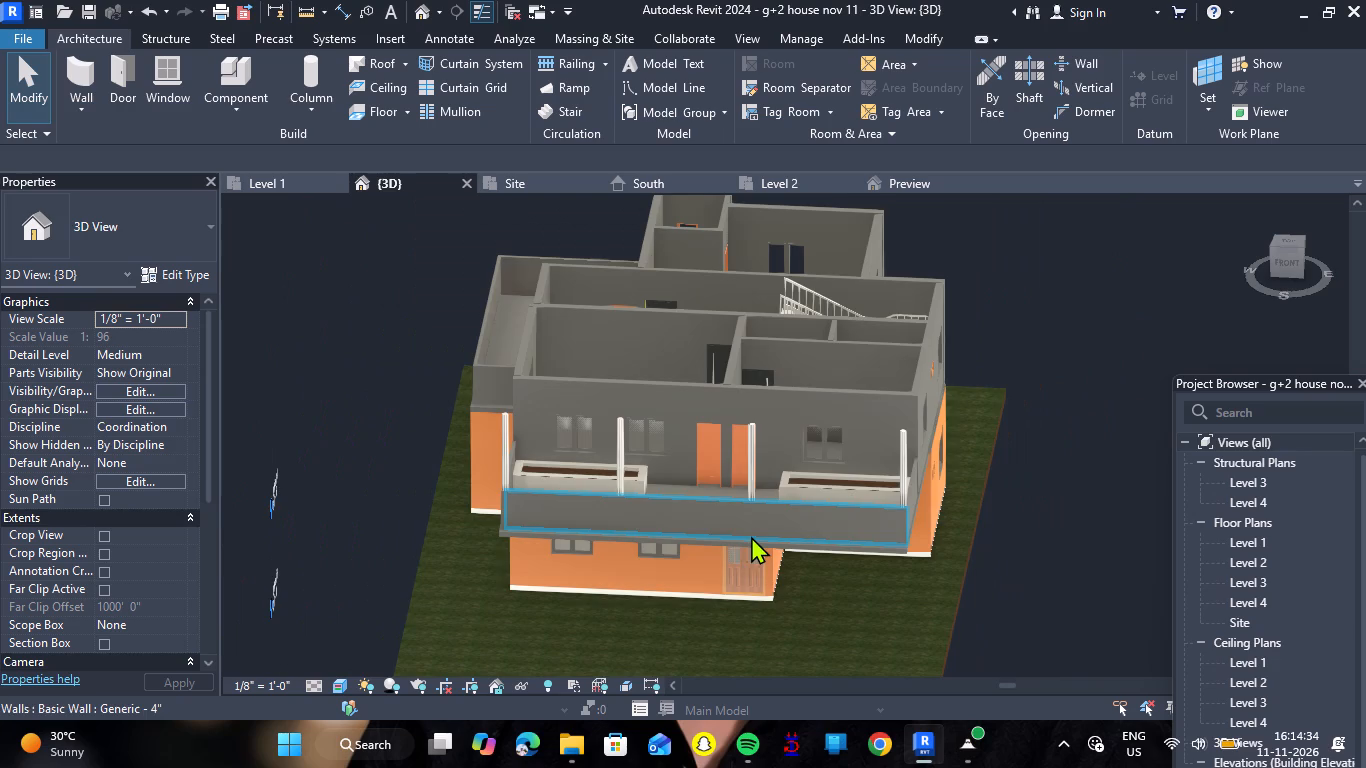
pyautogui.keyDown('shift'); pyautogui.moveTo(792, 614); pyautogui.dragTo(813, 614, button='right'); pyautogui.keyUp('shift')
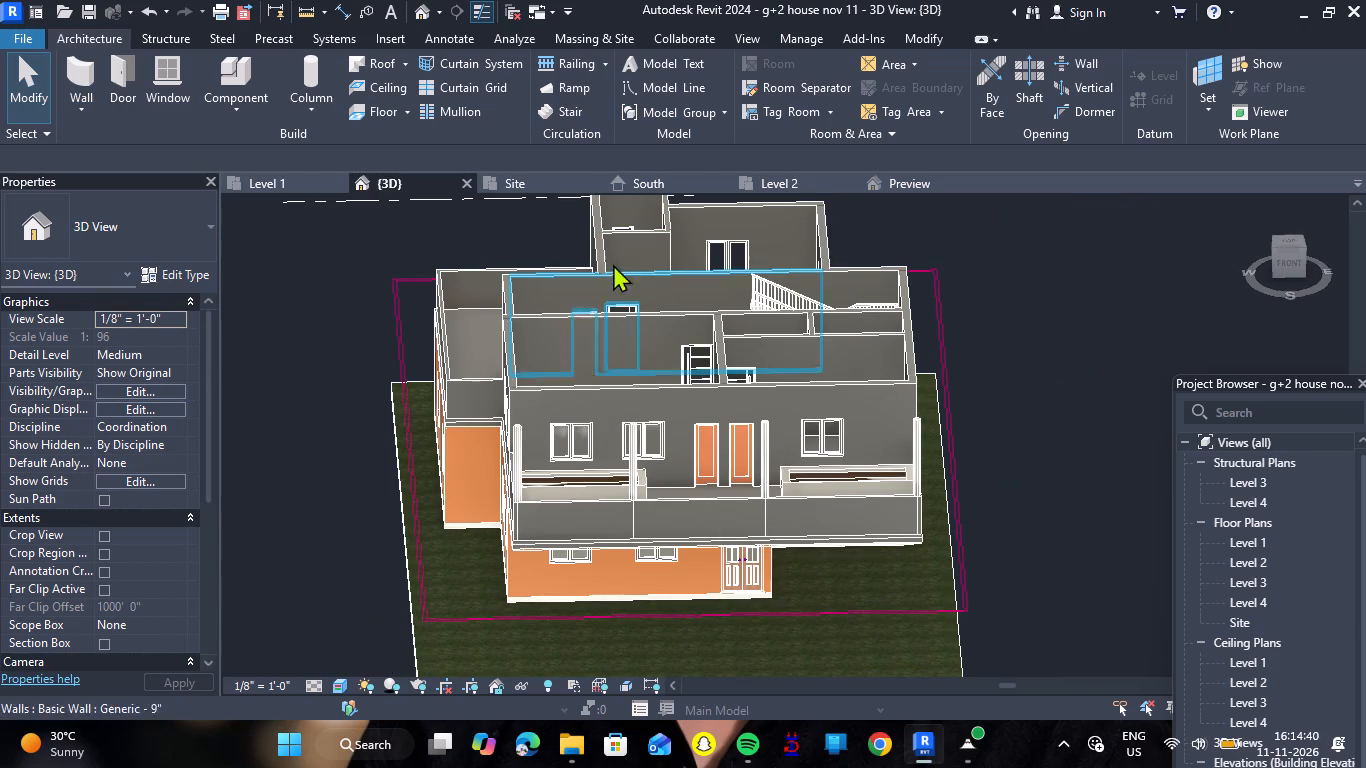
# Place automatic 2' x 4' ACT System ceilings with a 10' height offset in Level 2's bedrooms, hall, and the bath and small room below the stairs.
pyautogui.click(792, 190)
pyautogui.scroll(-3, 757, 348)
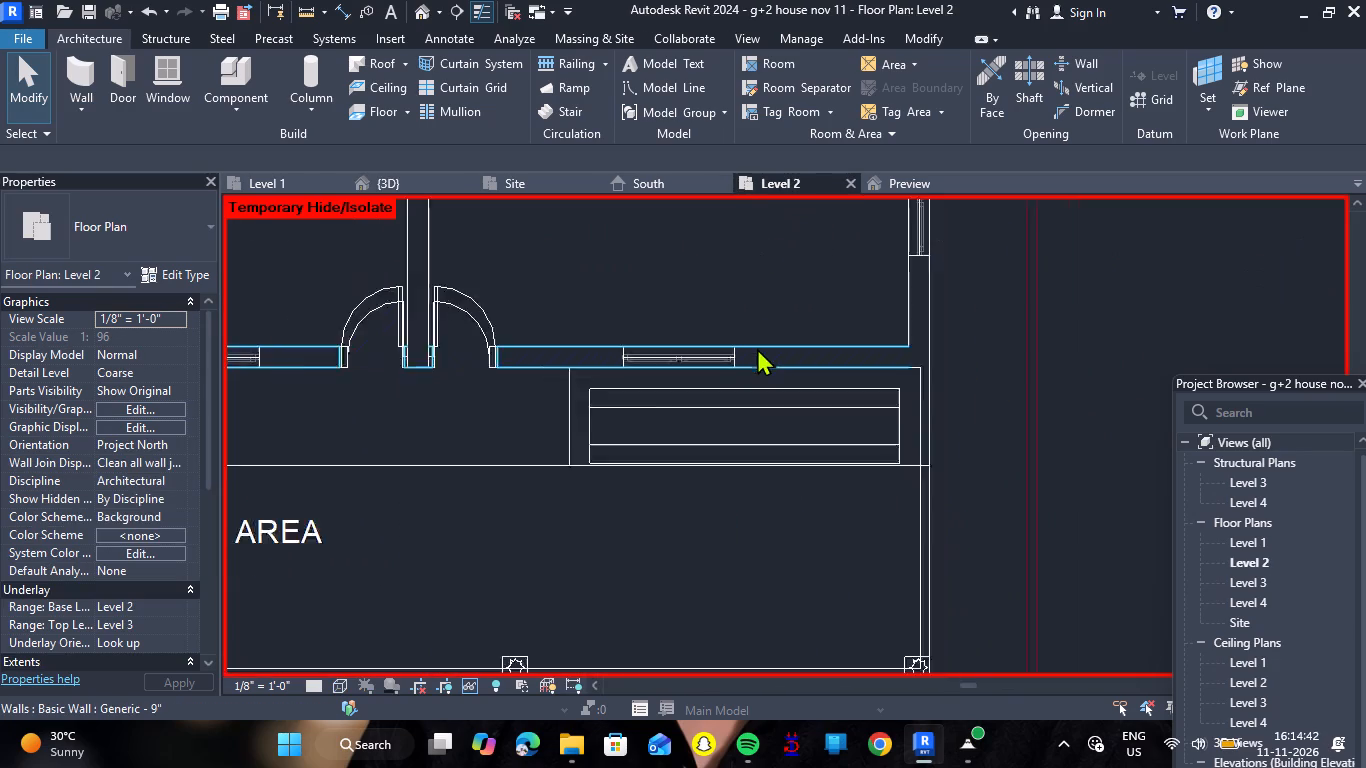
pyautogui.scroll(-15, 757, 348)
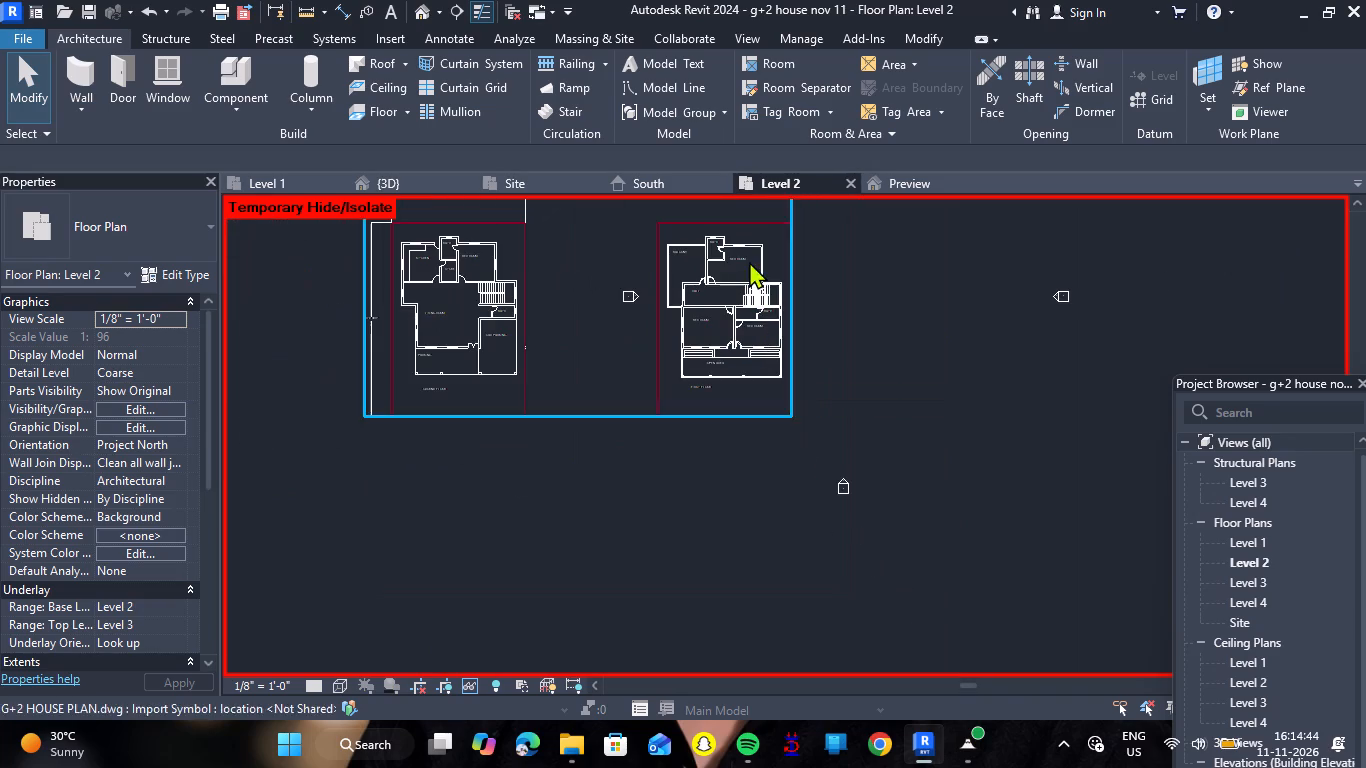
pyautogui.scroll(9, 730, 232)
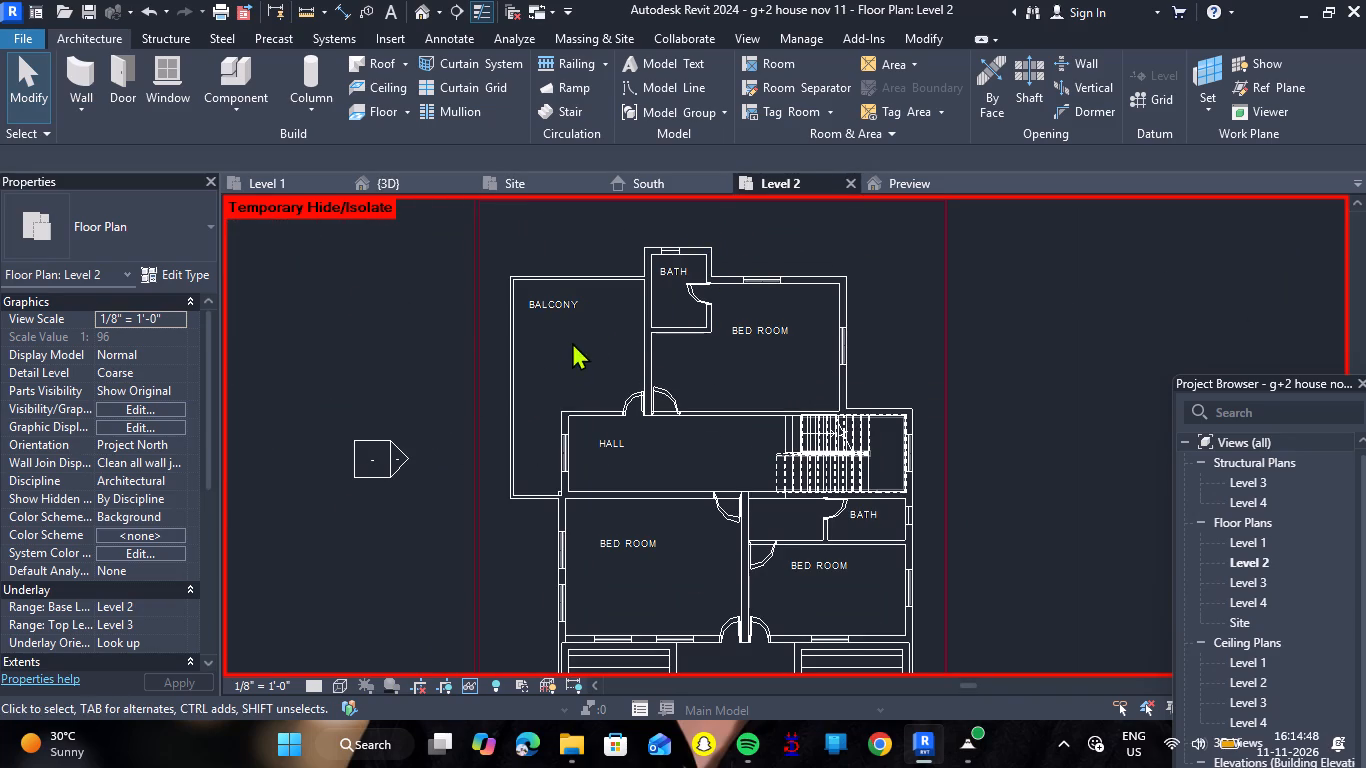
pyautogui.click(385, 91)
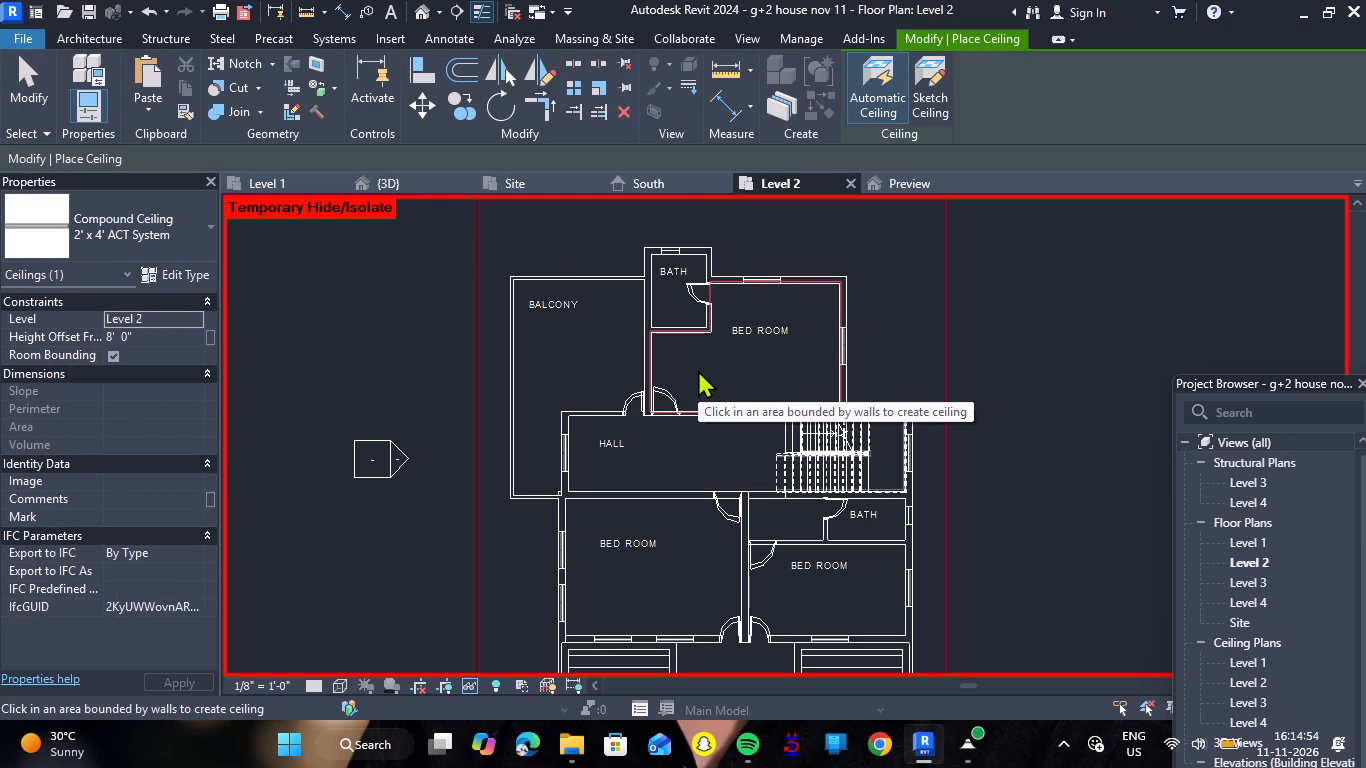
pyautogui.click(168, 337)
pyautogui.press('BackSpace')
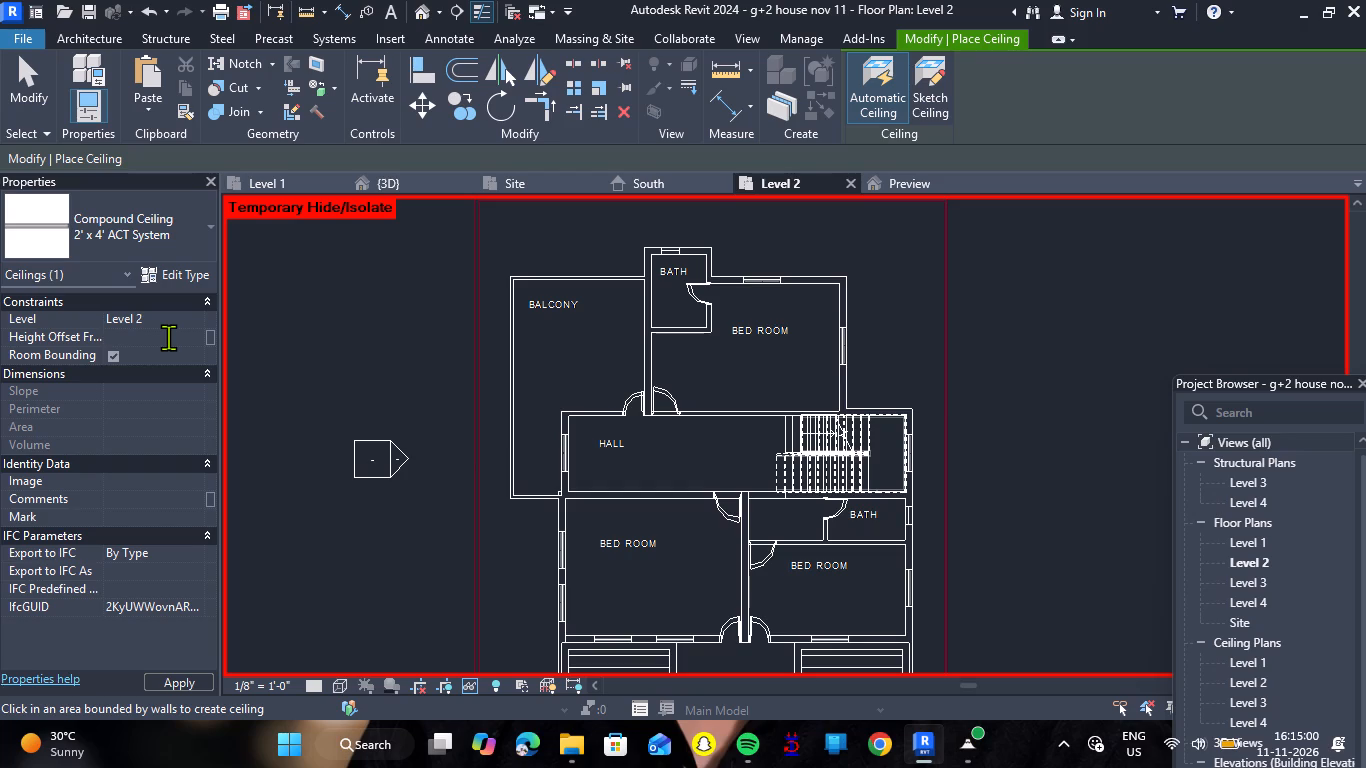
pyautogui.write('10')
pyautogui.press("'")
pyautogui.press('Return')
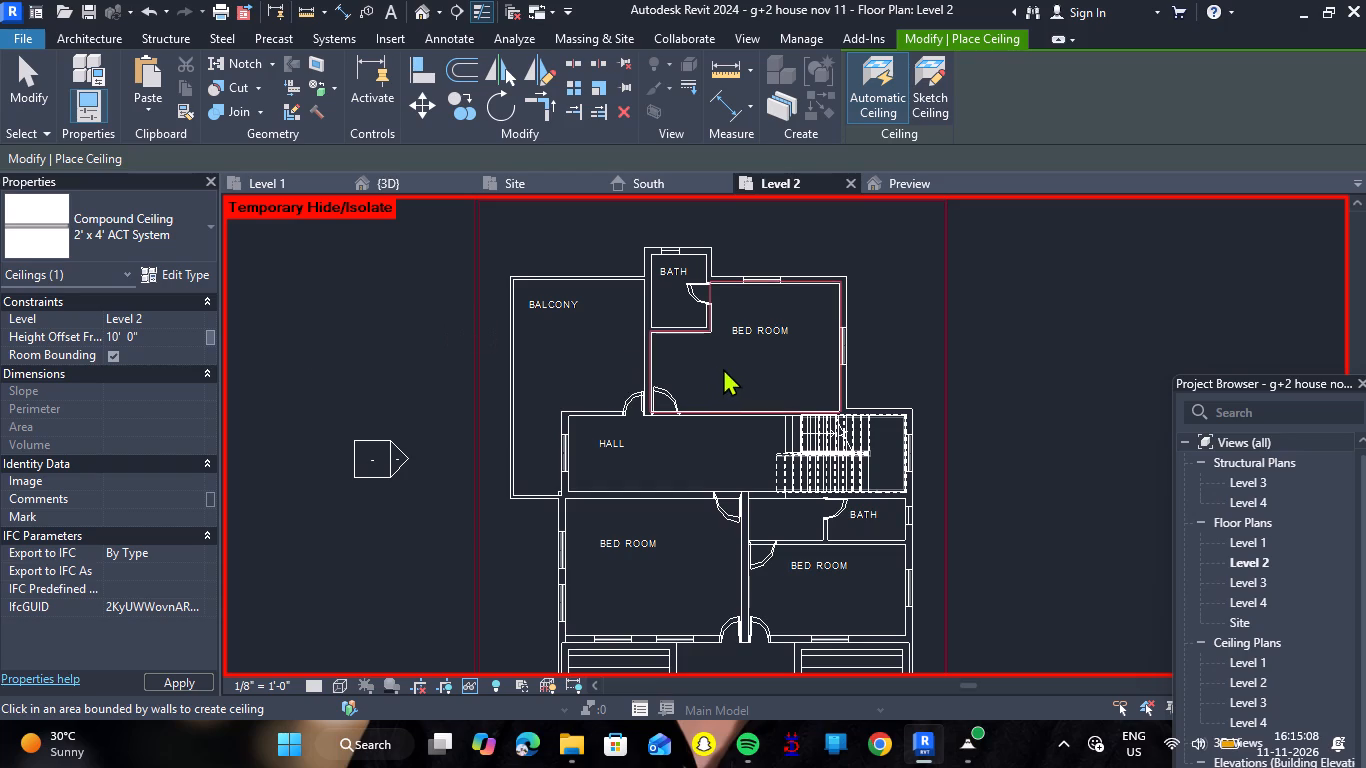
pyautogui.click(723, 368)
pyautogui.click(694, 459)
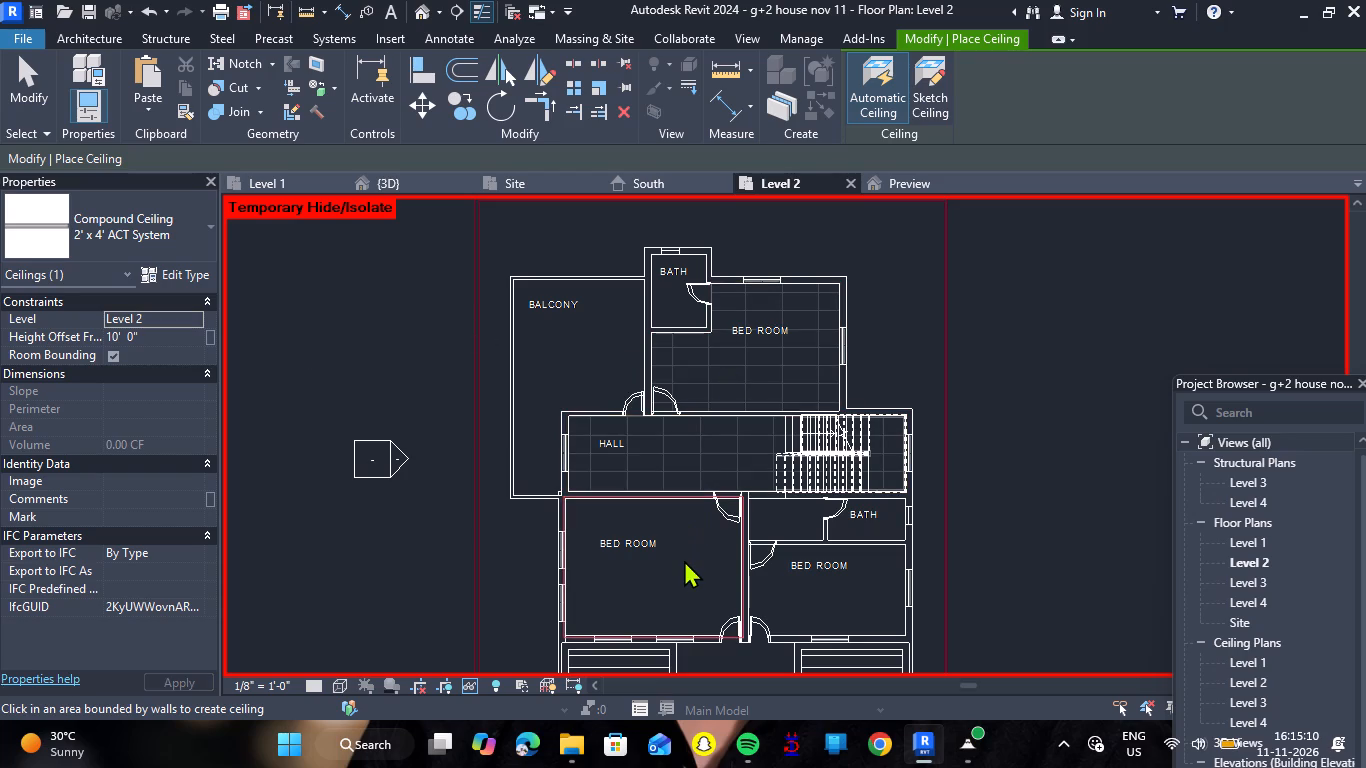
pyautogui.click(684, 560)
pyautogui.click(782, 521)
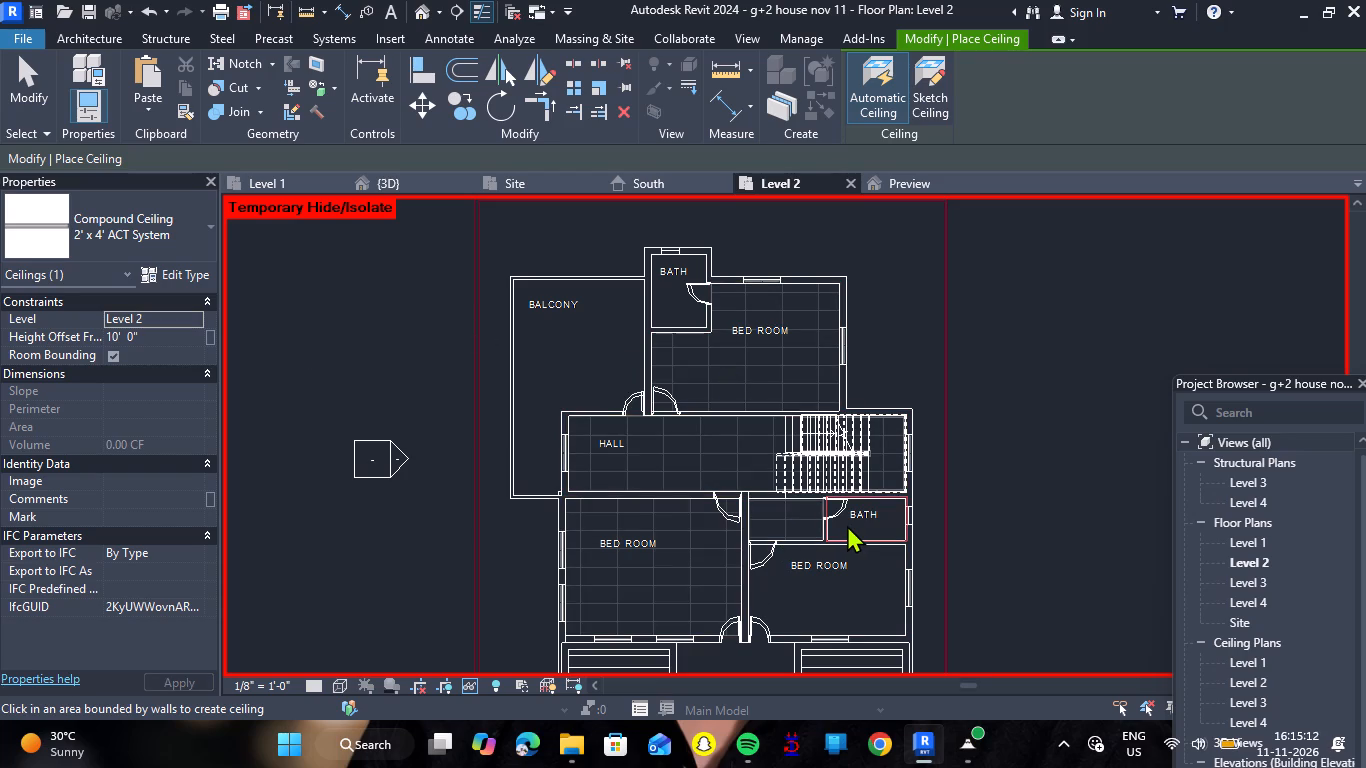
pyautogui.click(847, 525)
pyautogui.click(841, 578)
# Place the same ceiling in the bath beside the balcony.
pyautogui.scroll(-3, 738, 477)
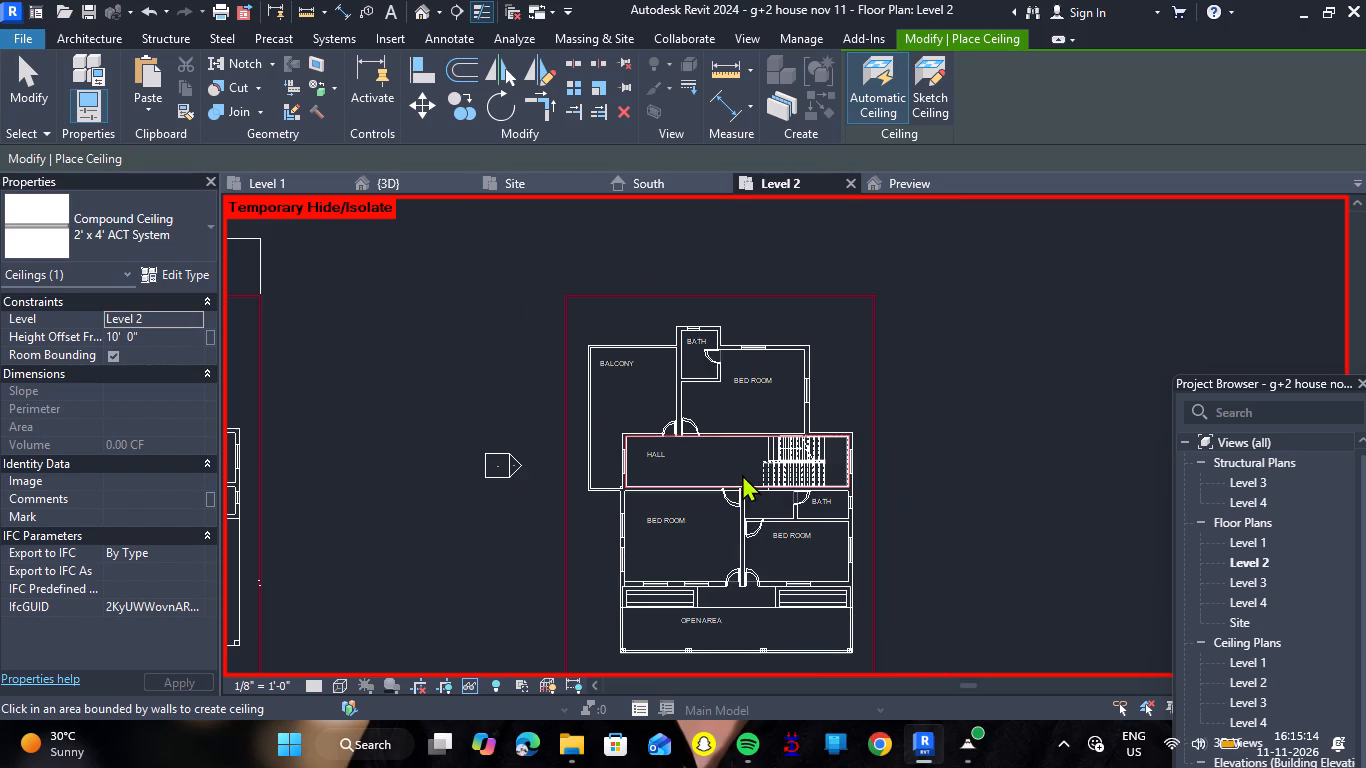
pyautogui.scroll(5, 707, 647)
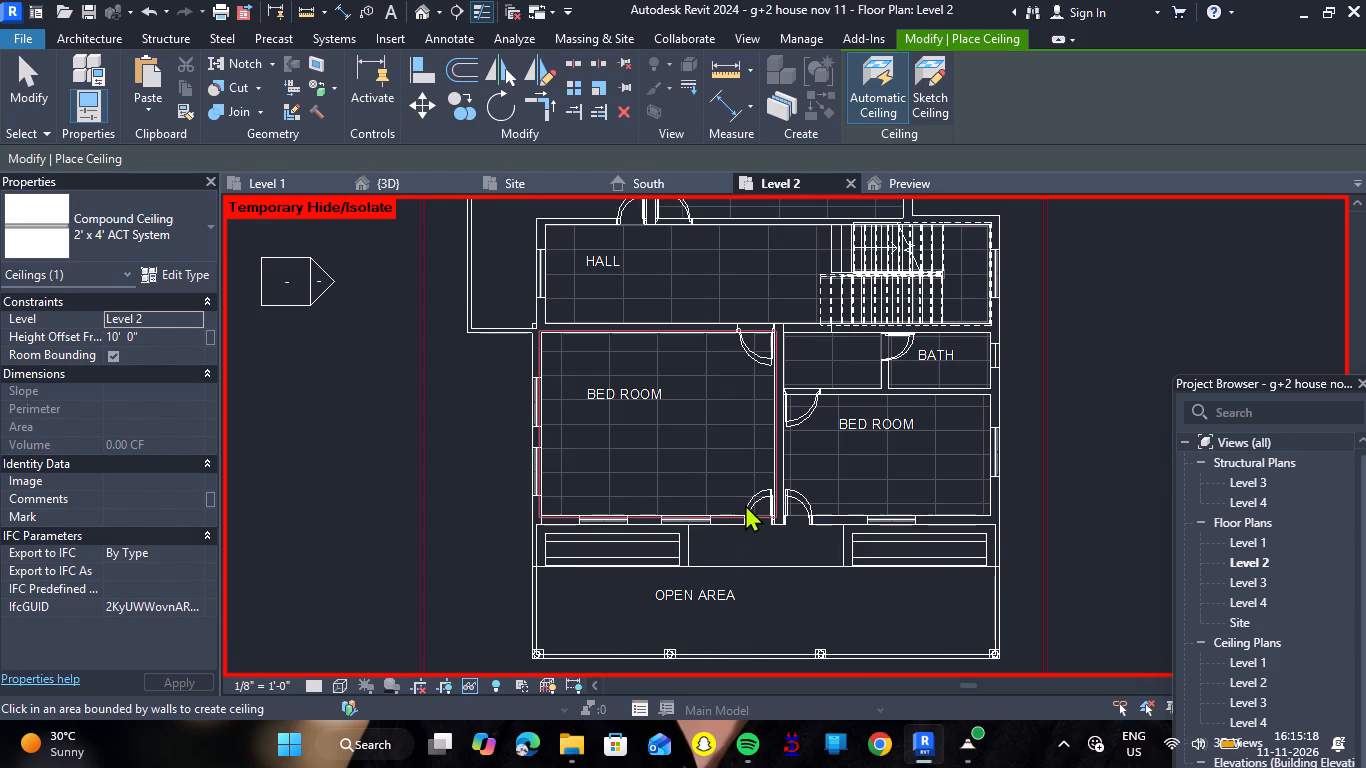
pyautogui.scroll(-3, 688, 422)
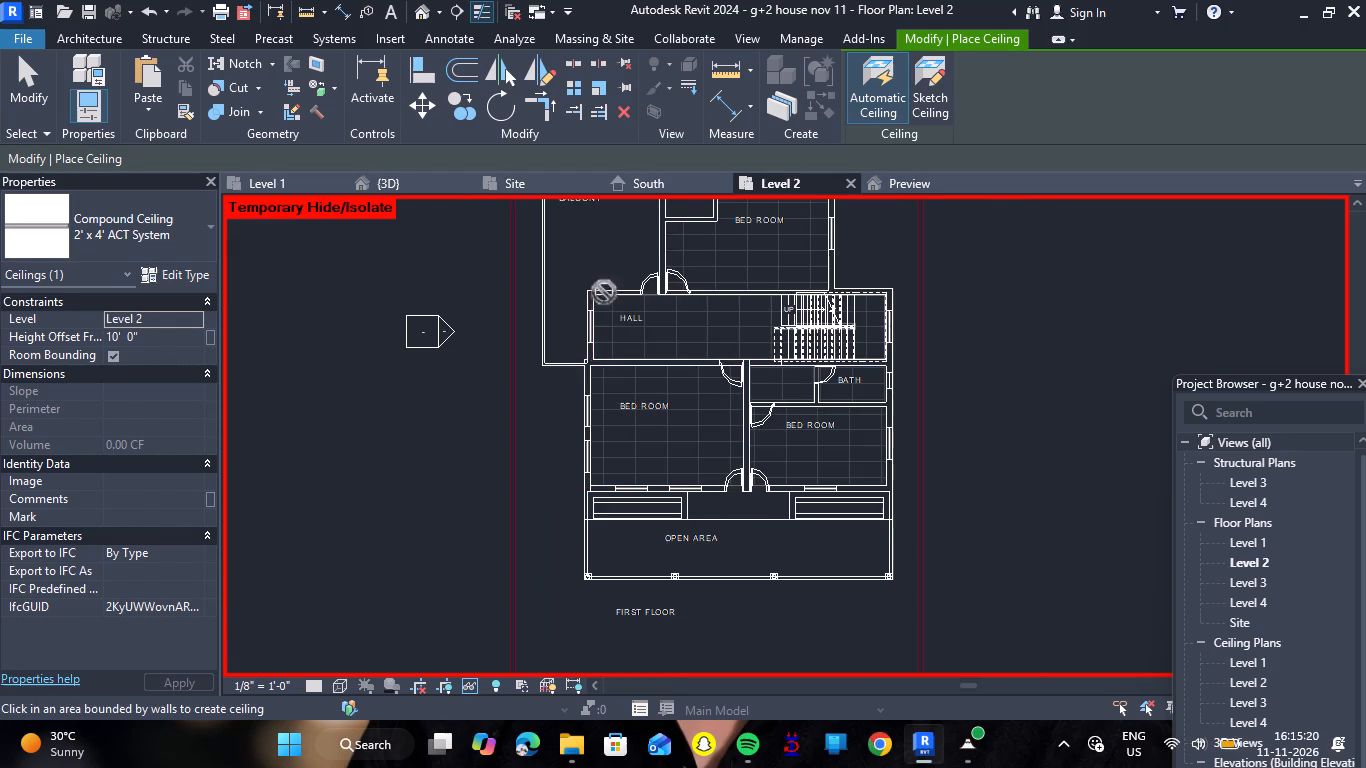
pyautogui.scroll(-4, 606, 304)
pyautogui.scroll(5, 640, 224)
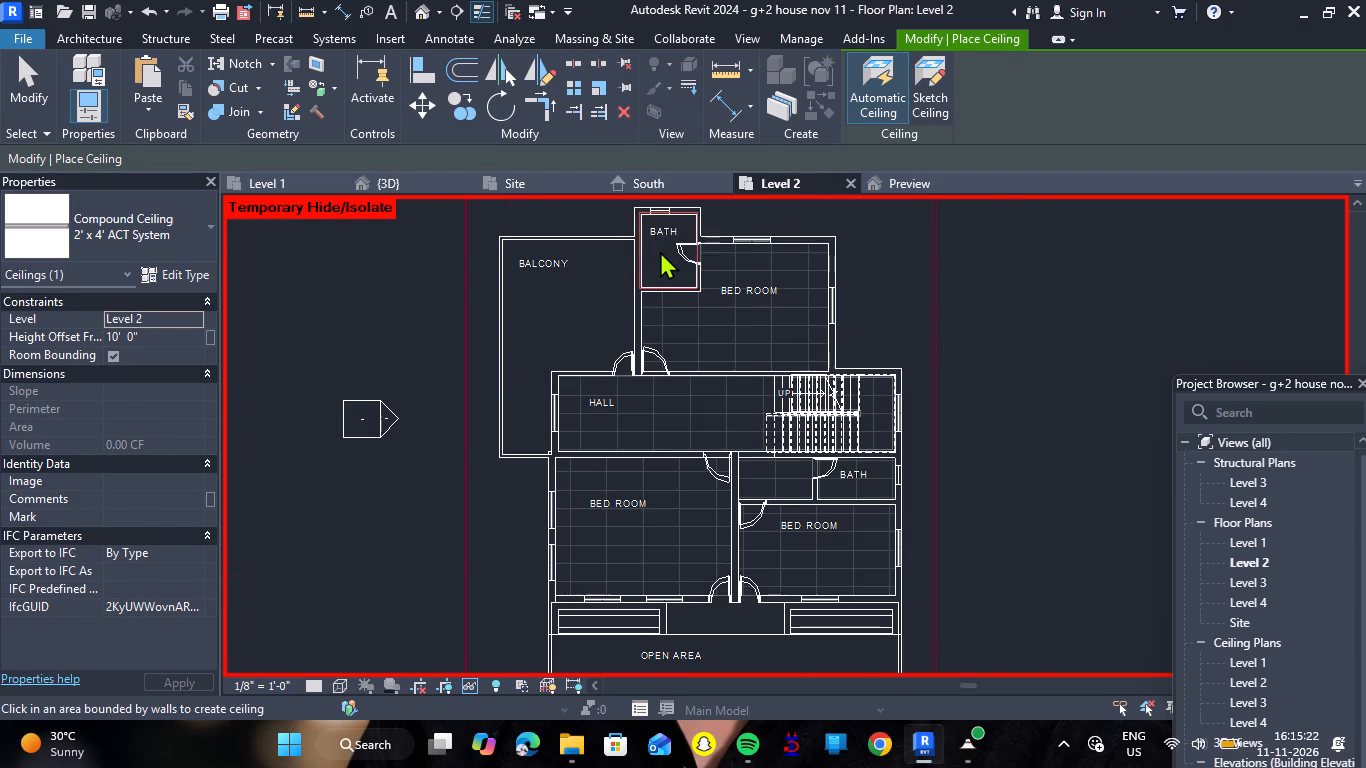
pyautogui.click(660, 251)
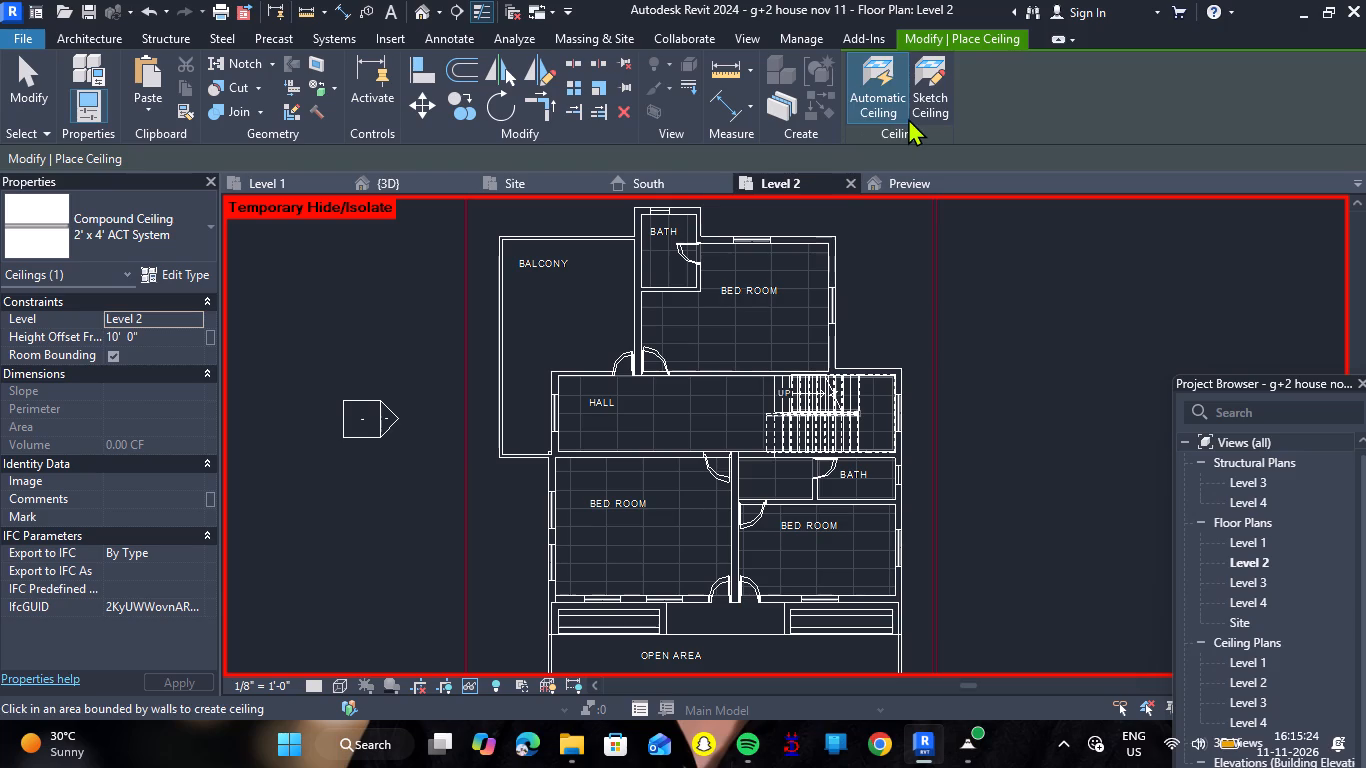
# Switch to sketching a ceiling boundary on Level 2 for the balcony.
pyautogui.click(908, 118)
pyautogui.click(917, 115)
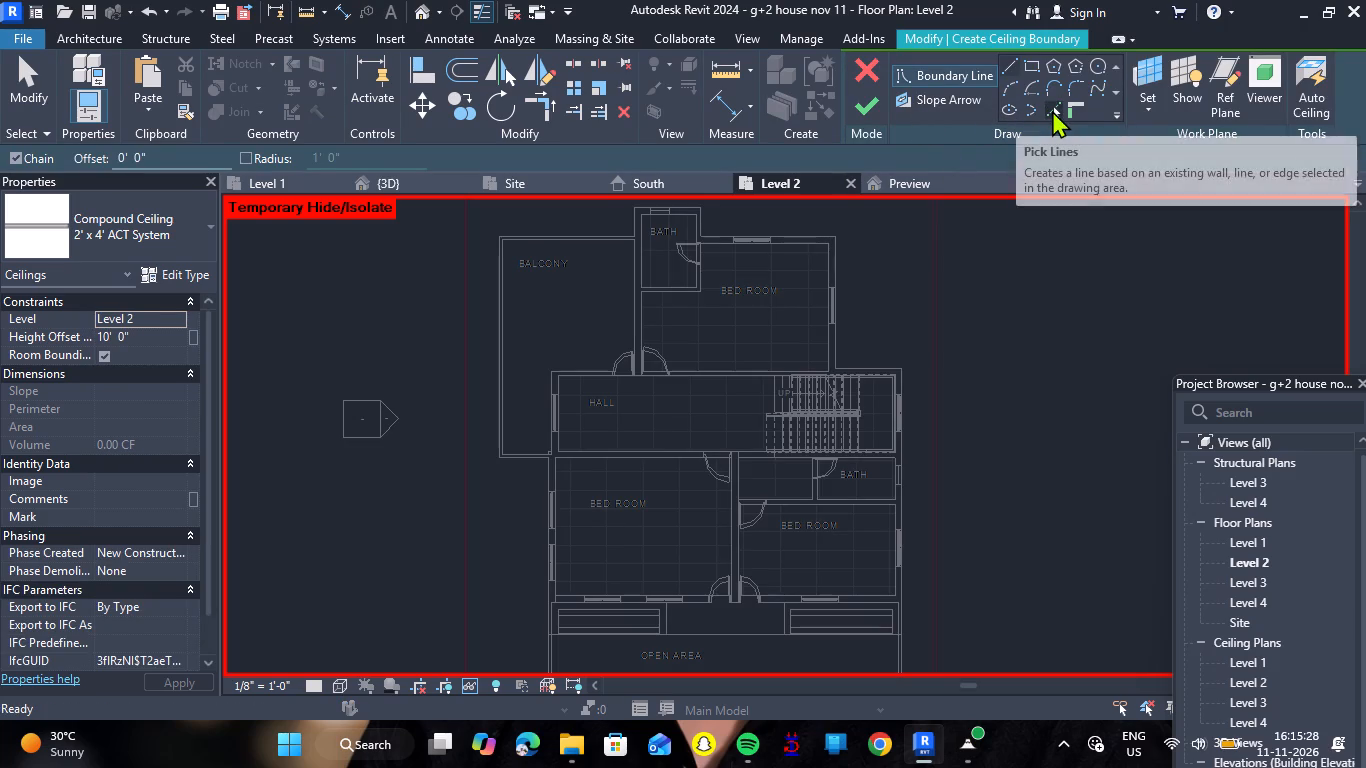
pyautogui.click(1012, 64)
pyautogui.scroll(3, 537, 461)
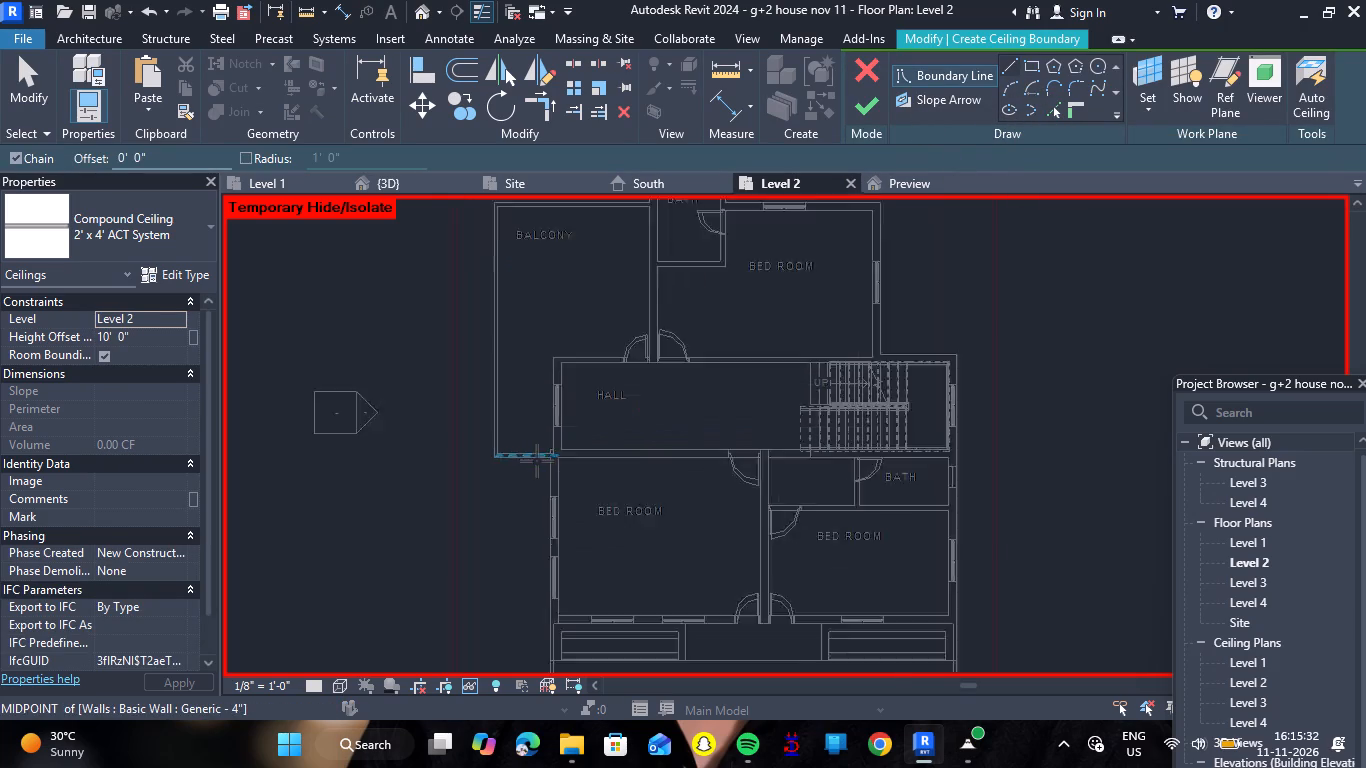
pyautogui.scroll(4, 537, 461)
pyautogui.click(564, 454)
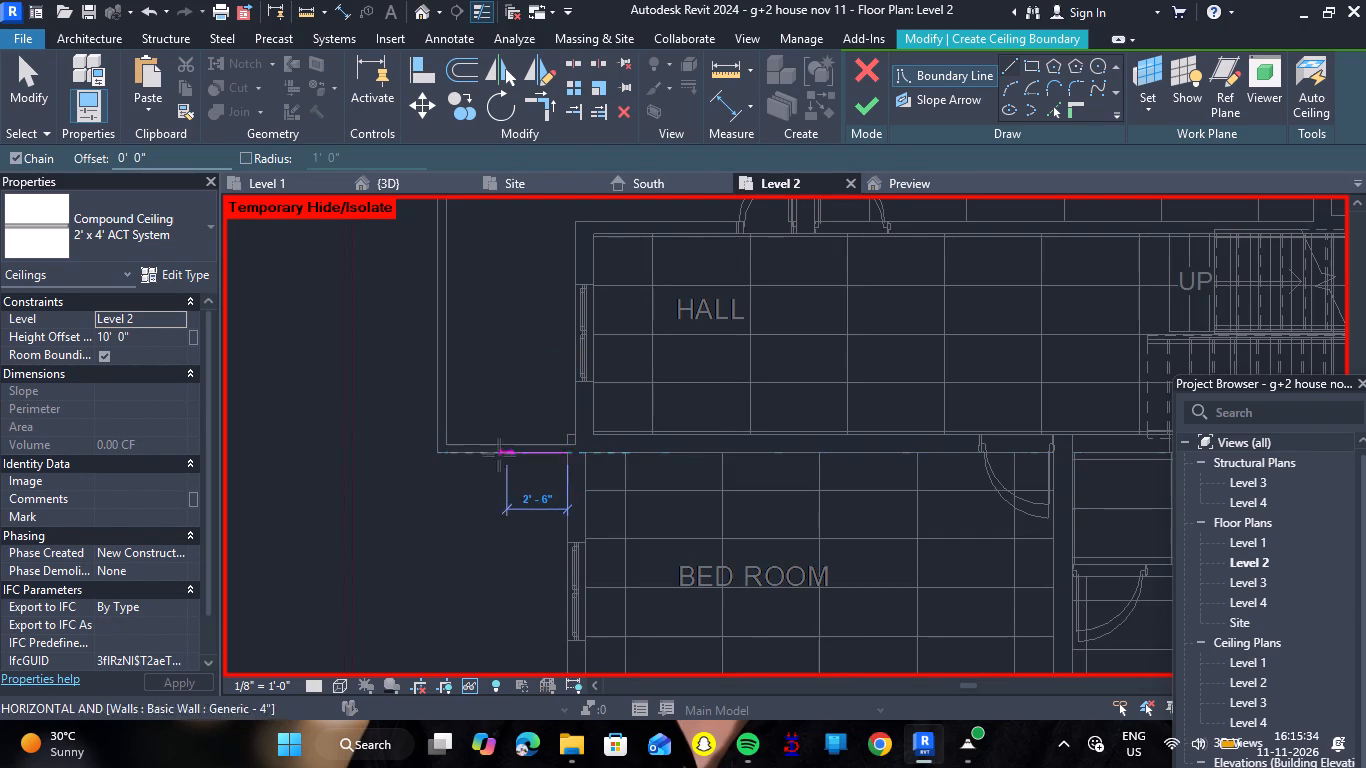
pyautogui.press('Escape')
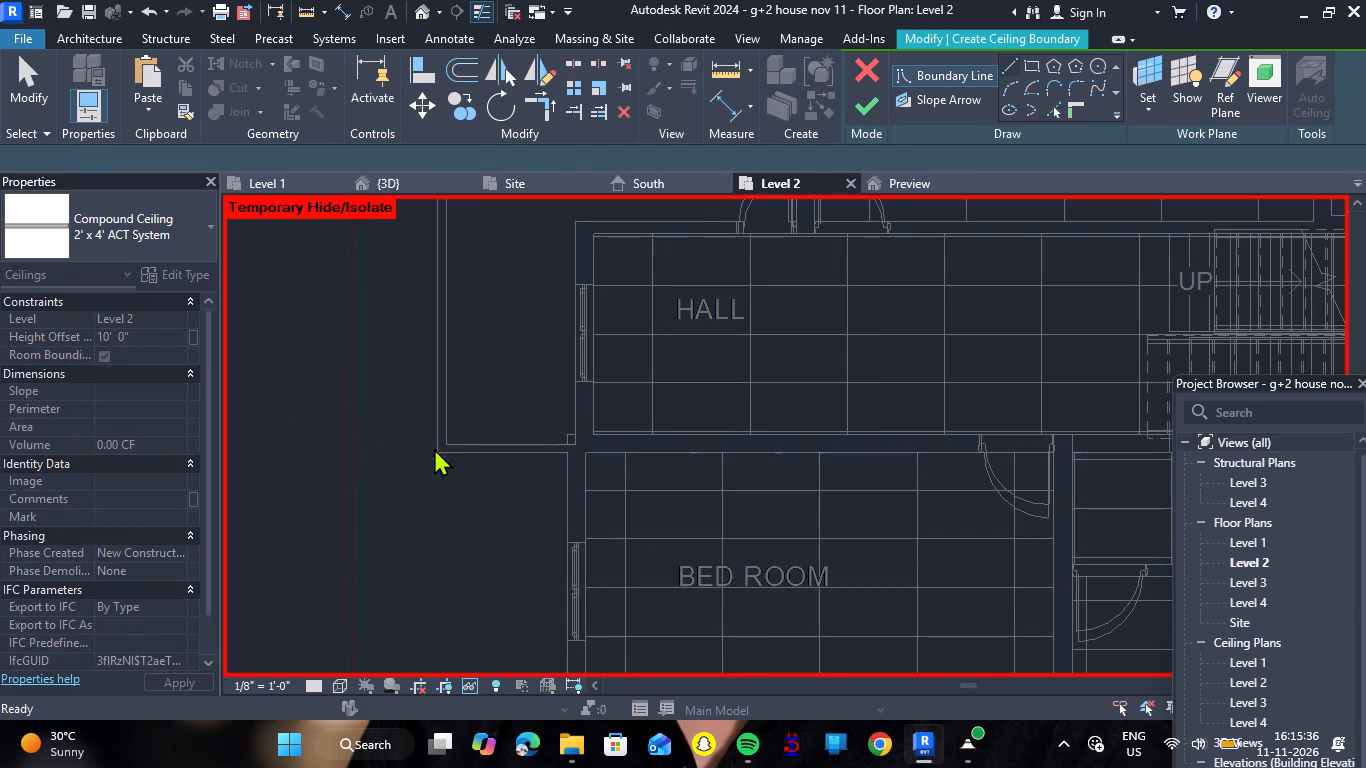
# Add ceiling boundary lines from the outer edges of the balcony's west and north walls.
pyautogui.click(1057, 109)
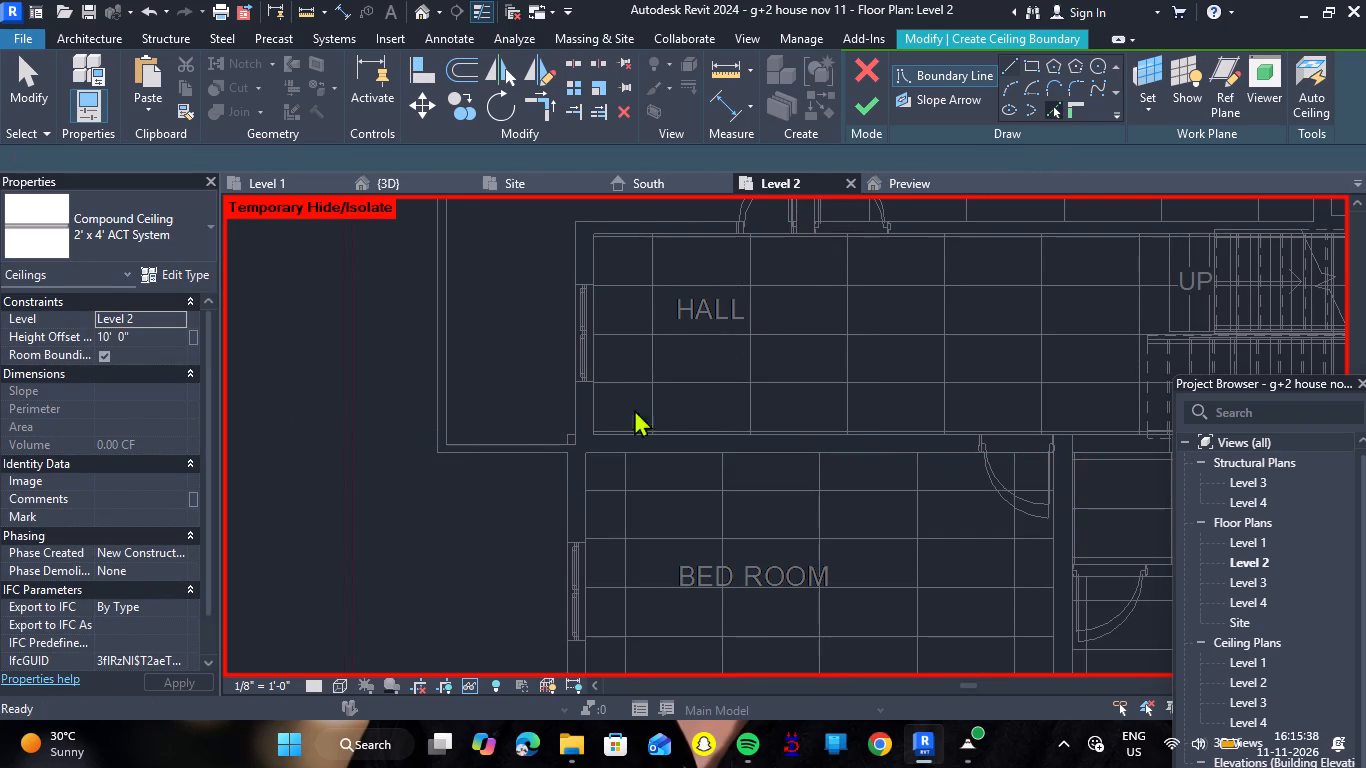
pyautogui.click(494, 452)
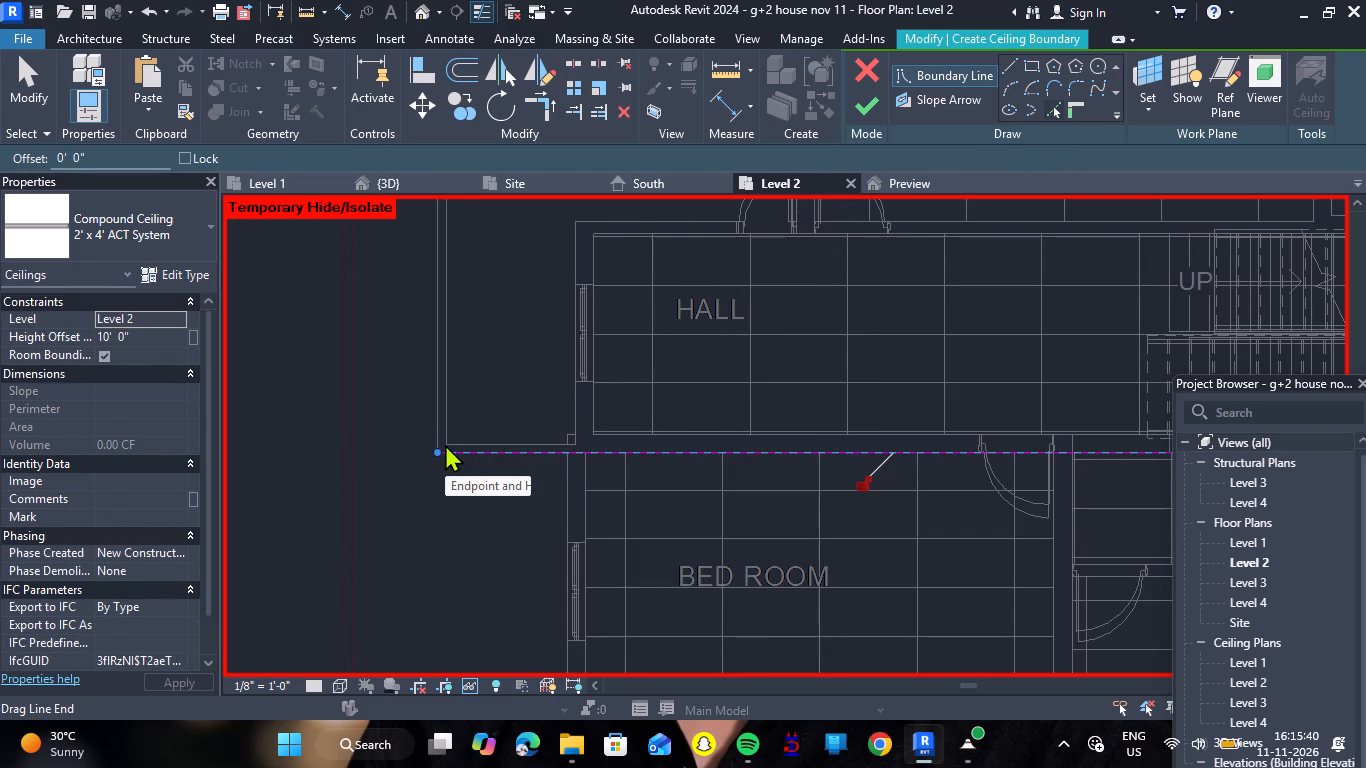
pyautogui.hotkey('ctrl', 'z')
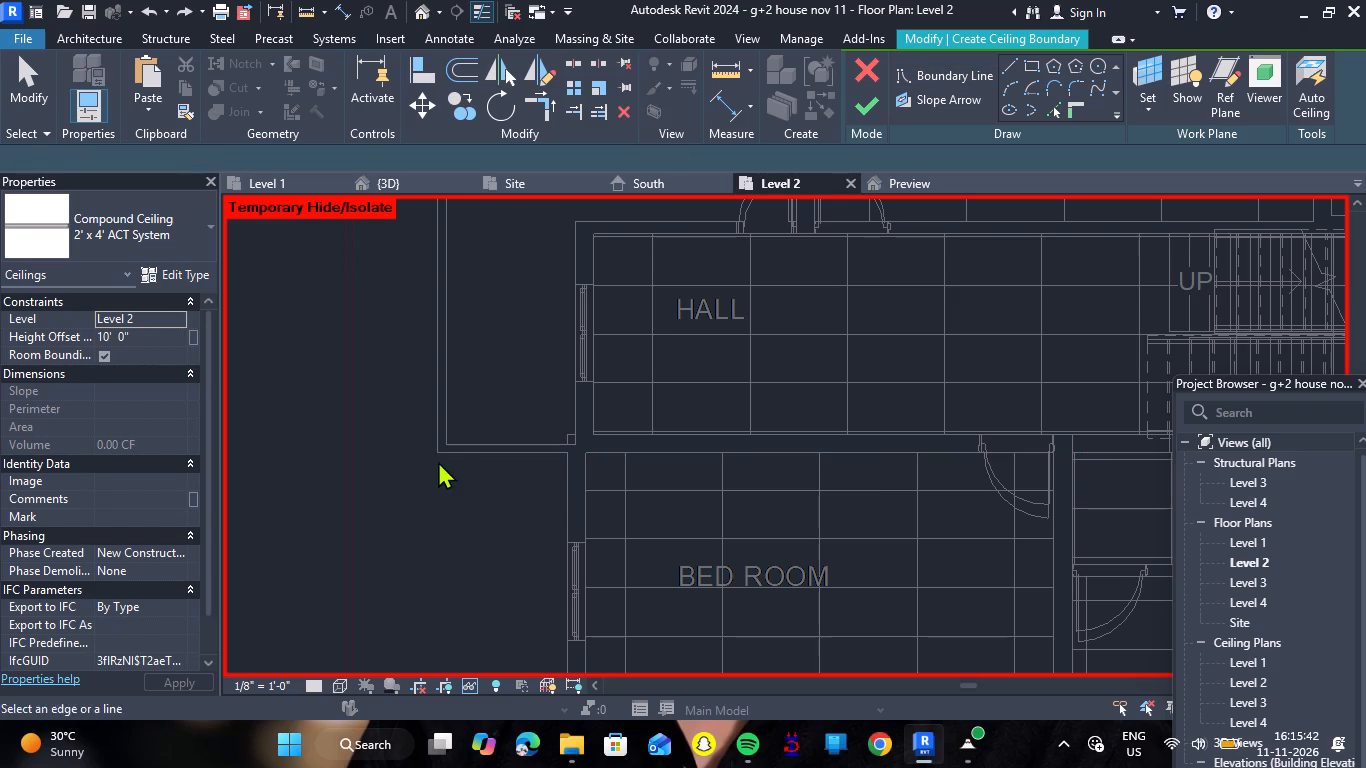
pyautogui.click(437, 438)
pyautogui.scroll(-7, 459, 472)
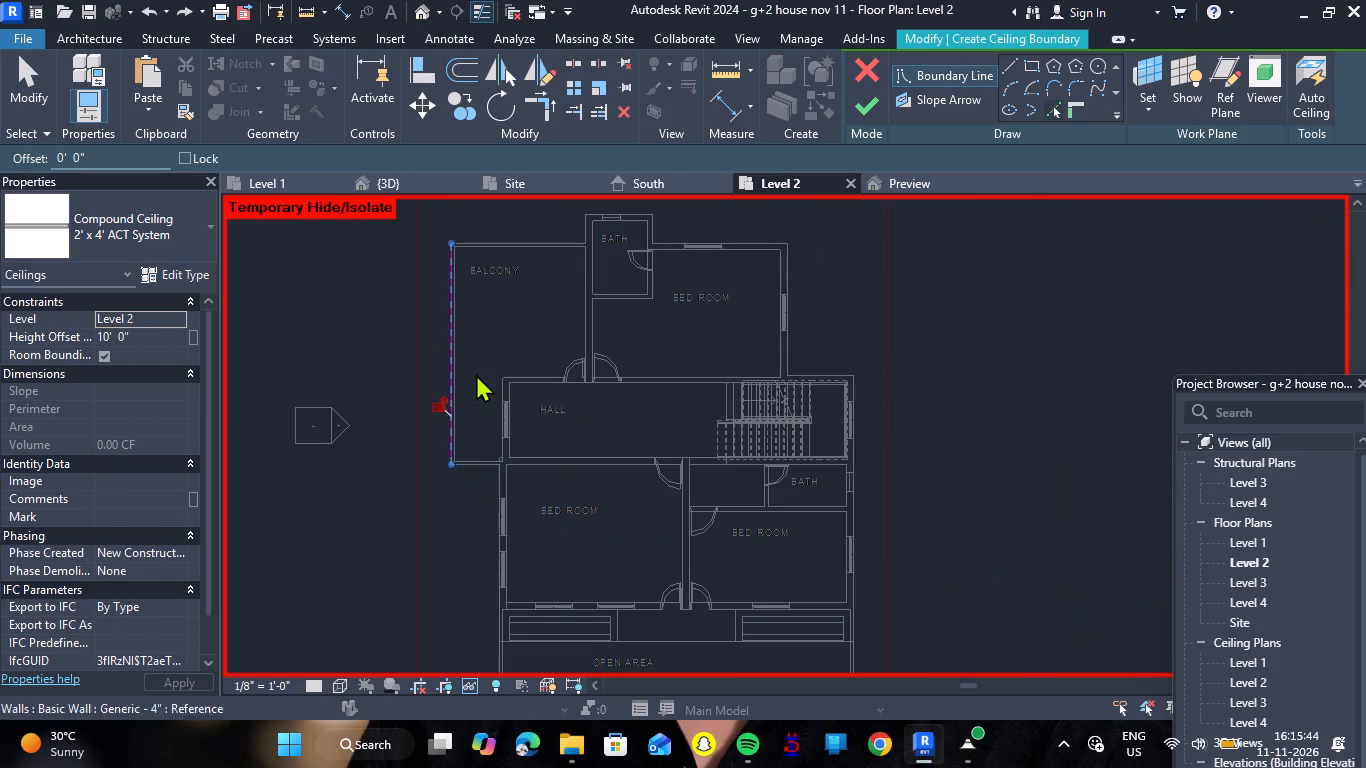
pyautogui.click(526, 235)
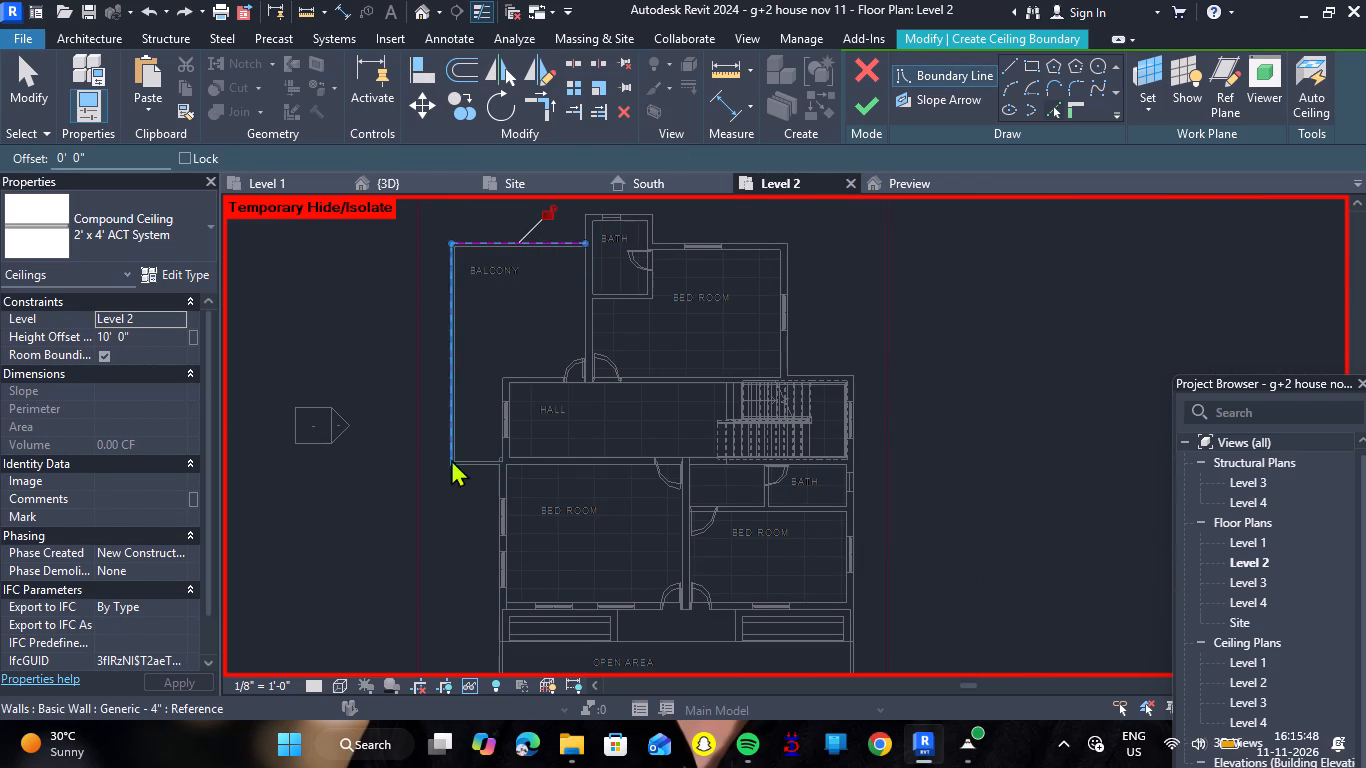
# Draw a boundary line about 5'-2" long along the balcony's south wall, from its outer corner to the bedroom wall.
pyautogui.click(1009, 77)
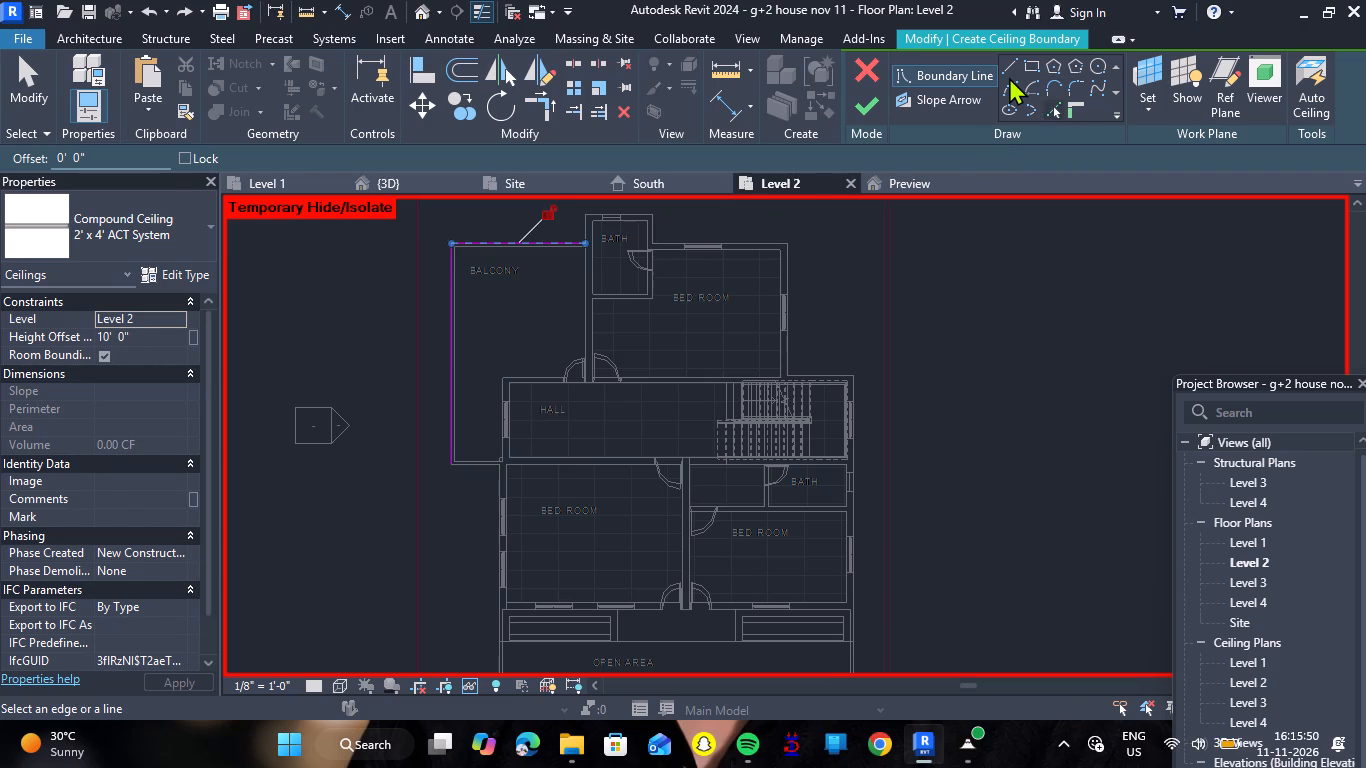
pyautogui.click(1008, 69)
pyautogui.scroll(8, 483, 466)
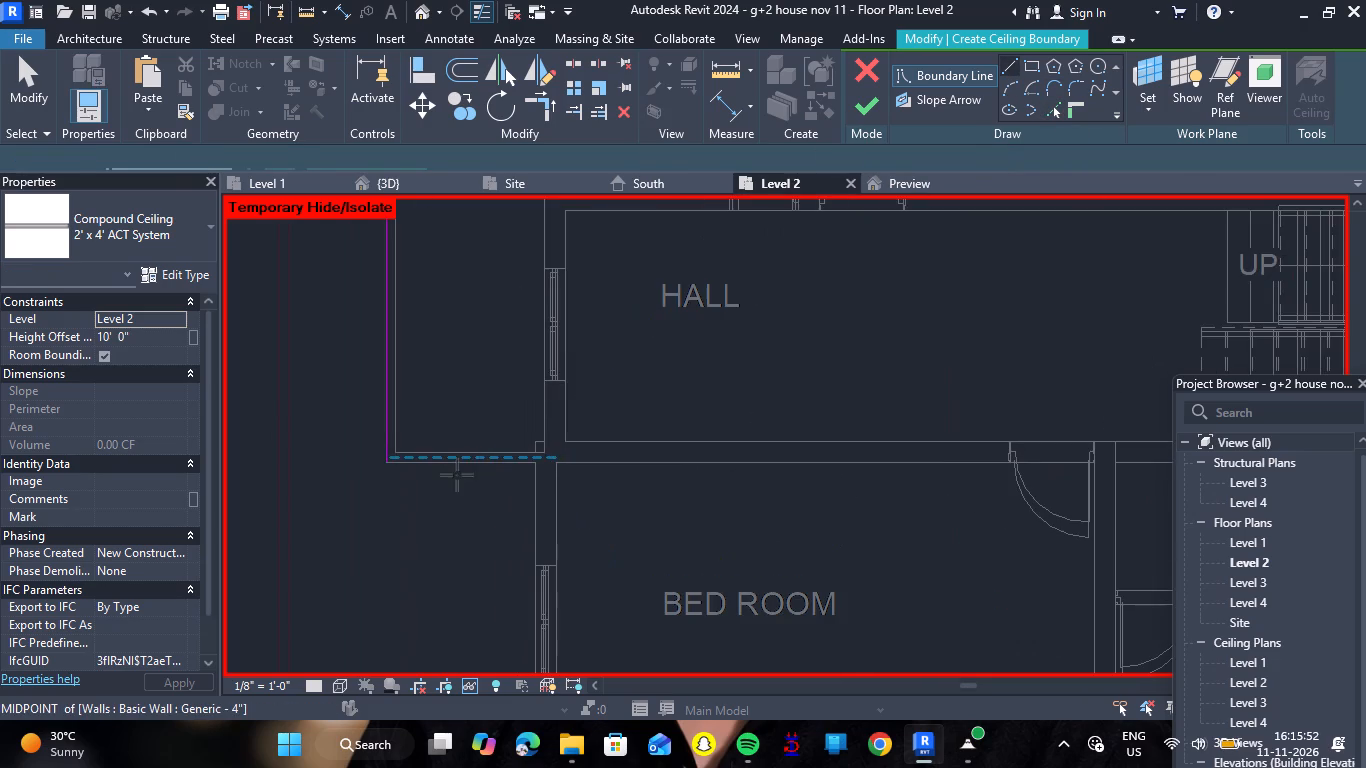
pyautogui.scroll(5, 430, 477)
pyautogui.click(343, 450)
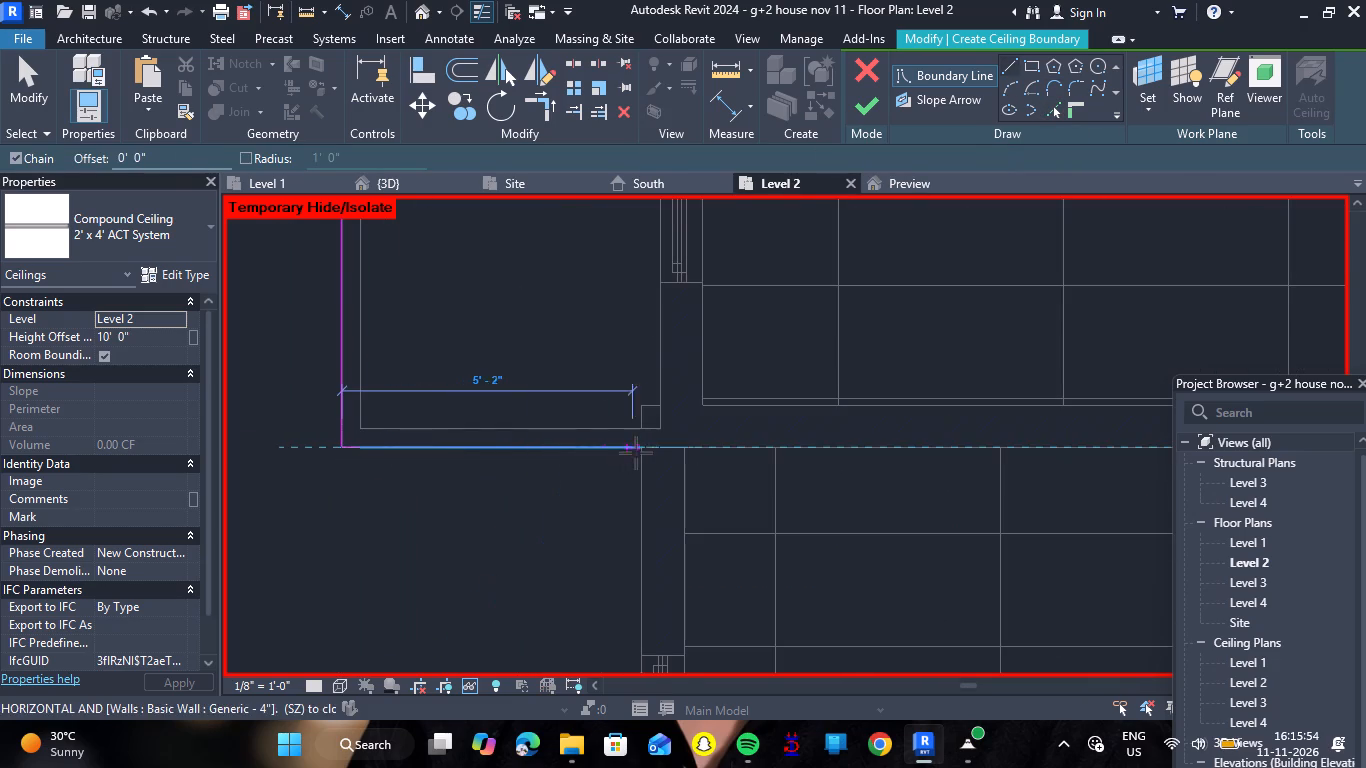
pyautogui.click(638, 451)
pyautogui.scroll(-13, 555, 462)
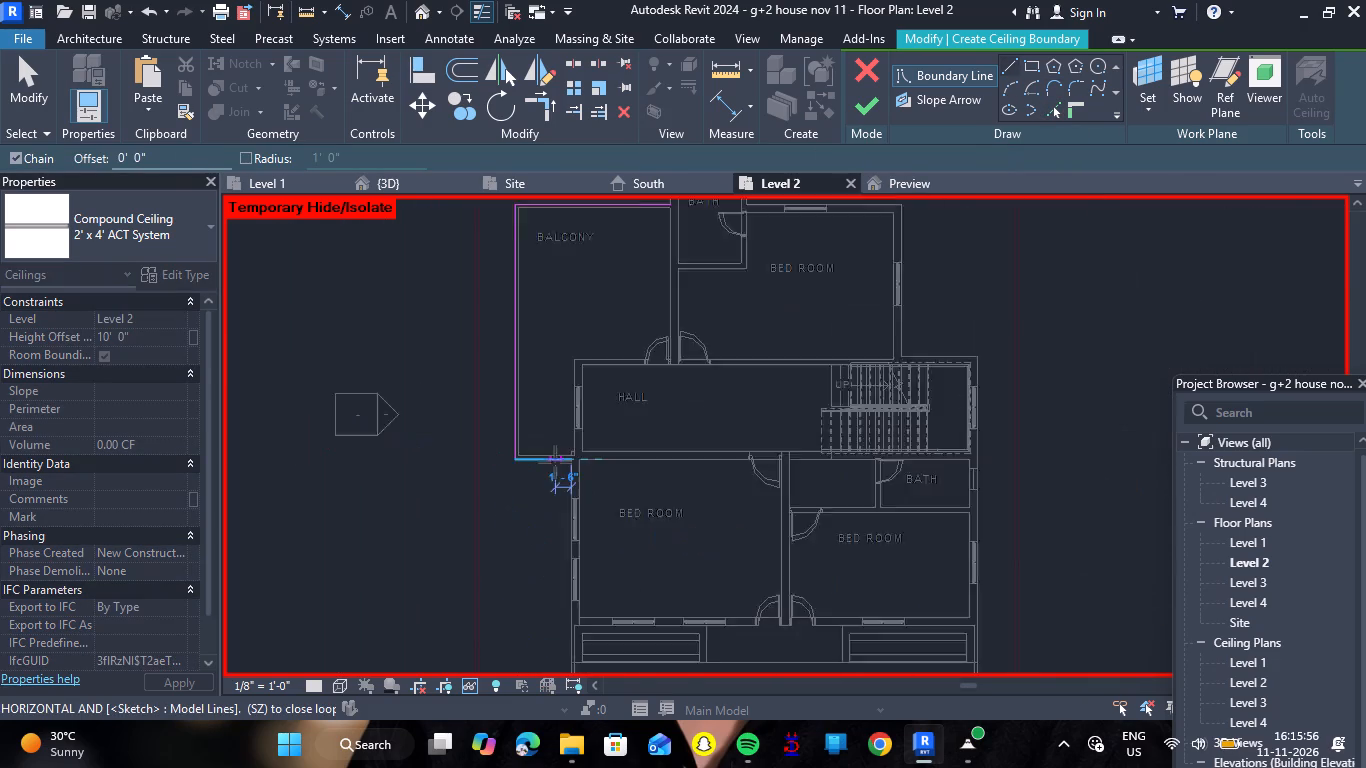
pyautogui.press('Escape')
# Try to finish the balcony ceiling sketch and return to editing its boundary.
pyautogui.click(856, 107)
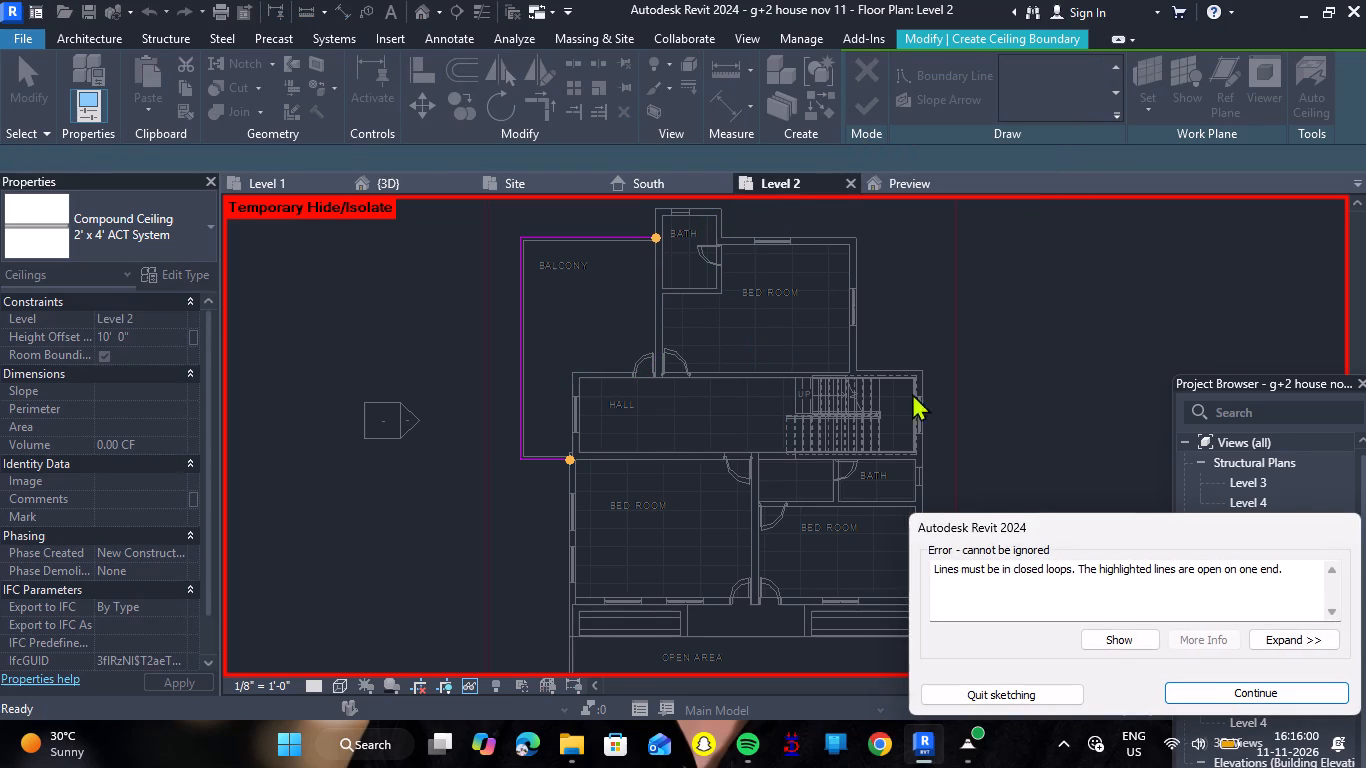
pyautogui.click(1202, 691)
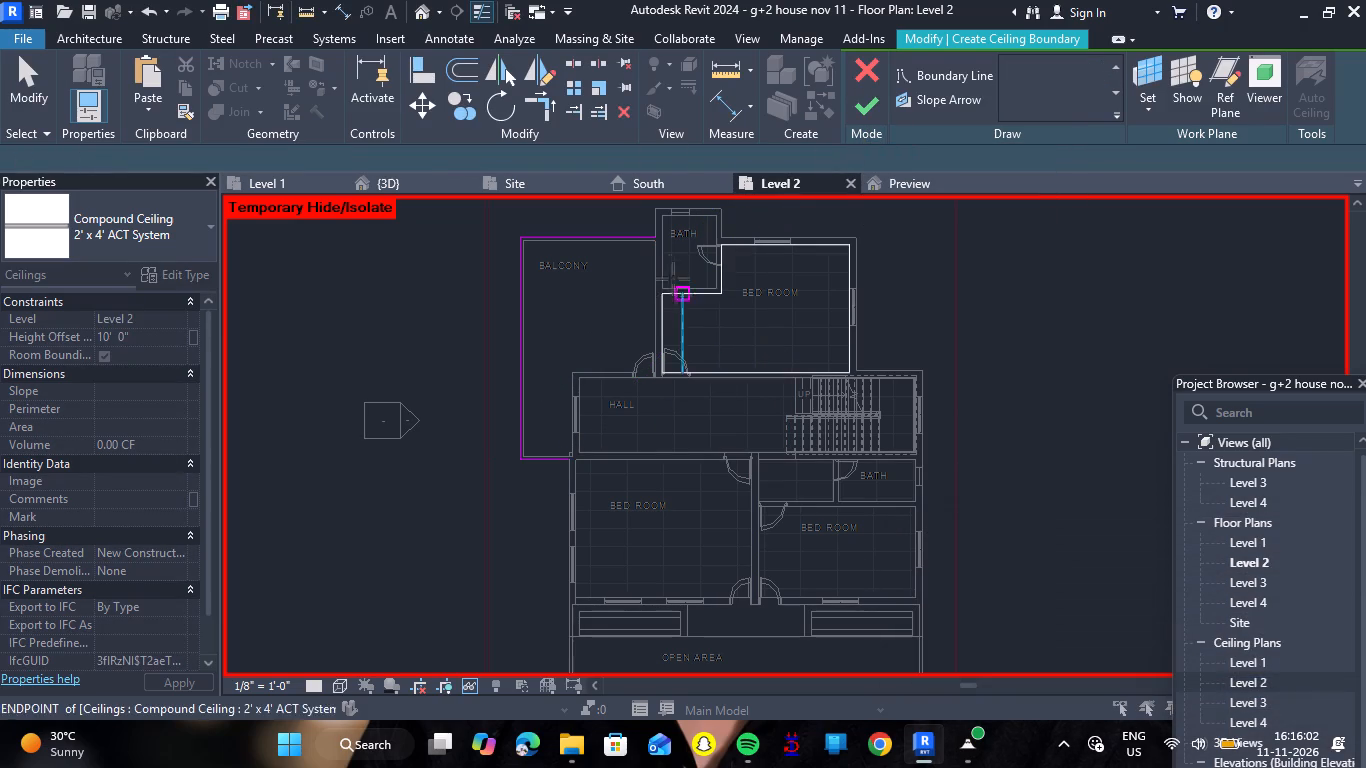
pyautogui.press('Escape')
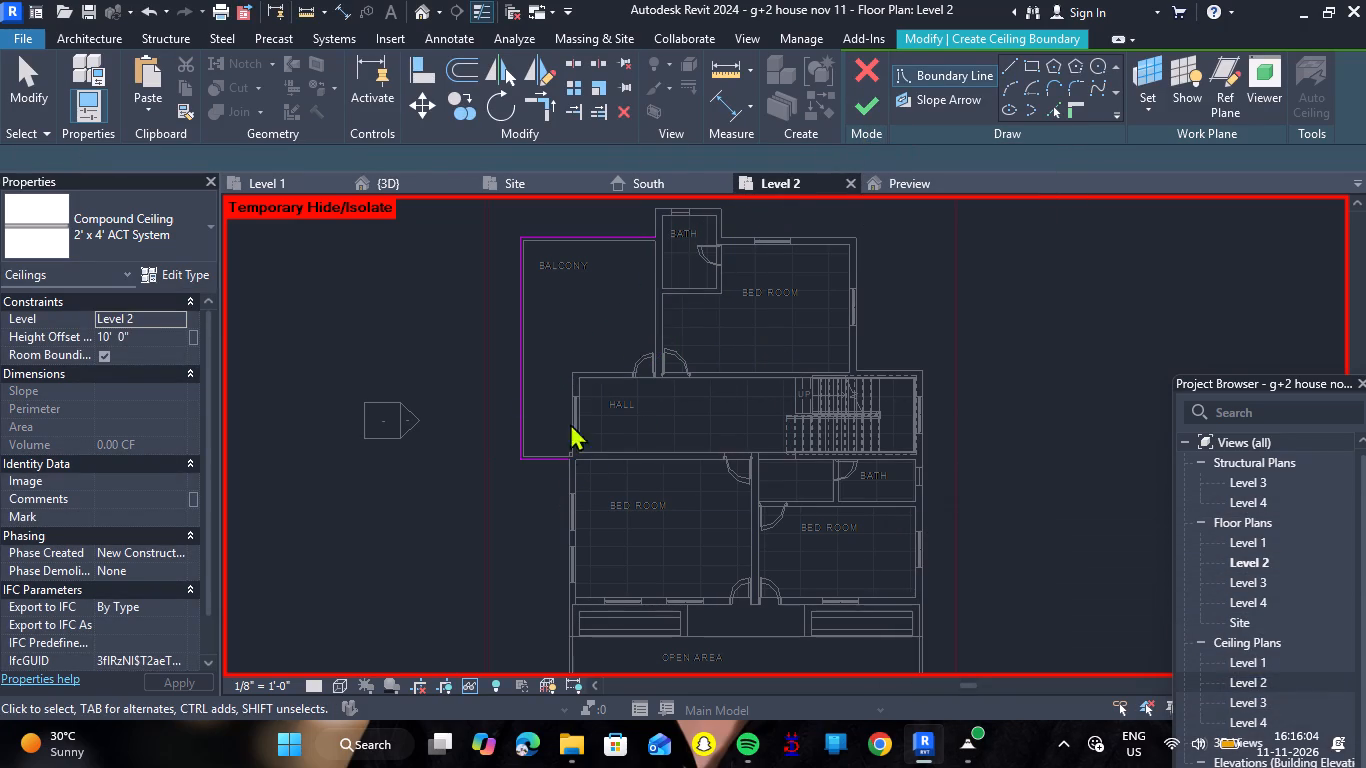
# Pick ceiling boundary lines for the balcony along the hall's west and north walls and the upper bedroom's west wall.
pyautogui.click(1045, 109)
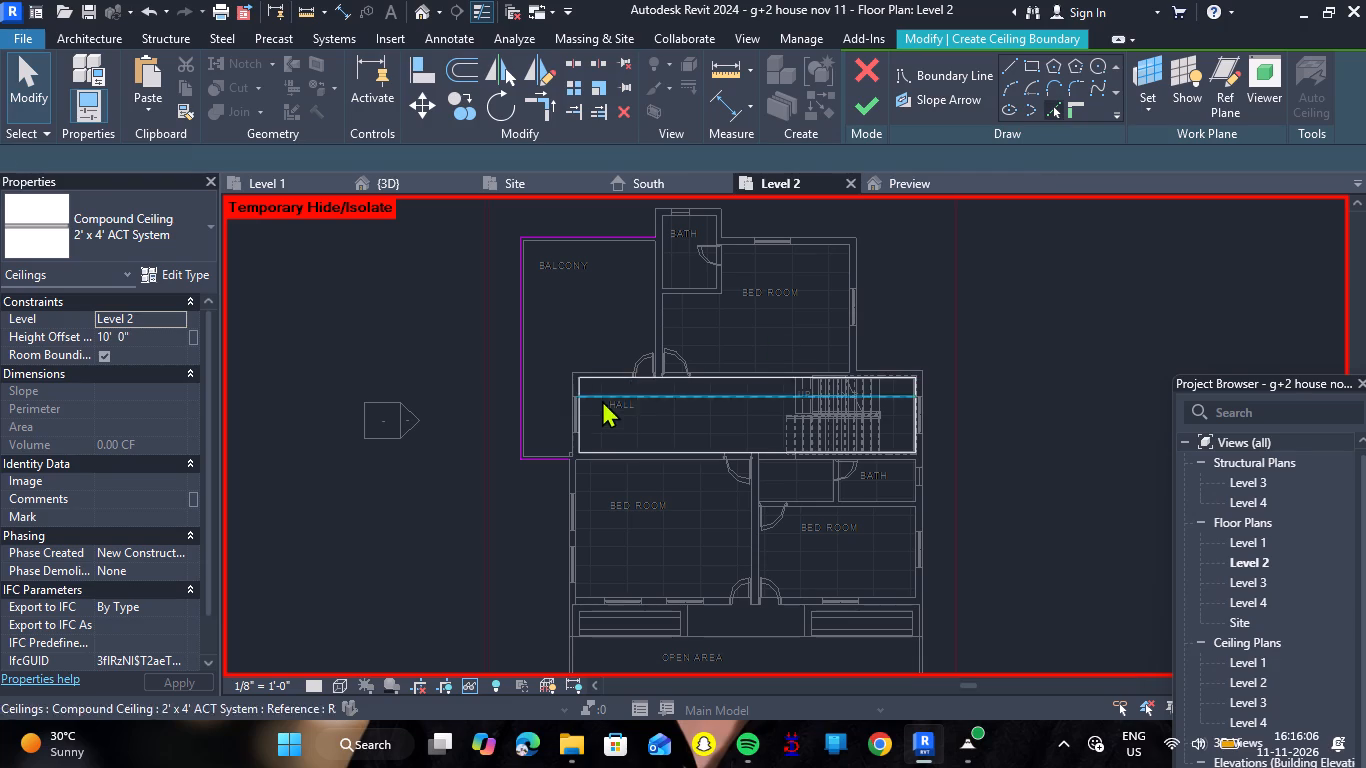
pyautogui.click(567, 414)
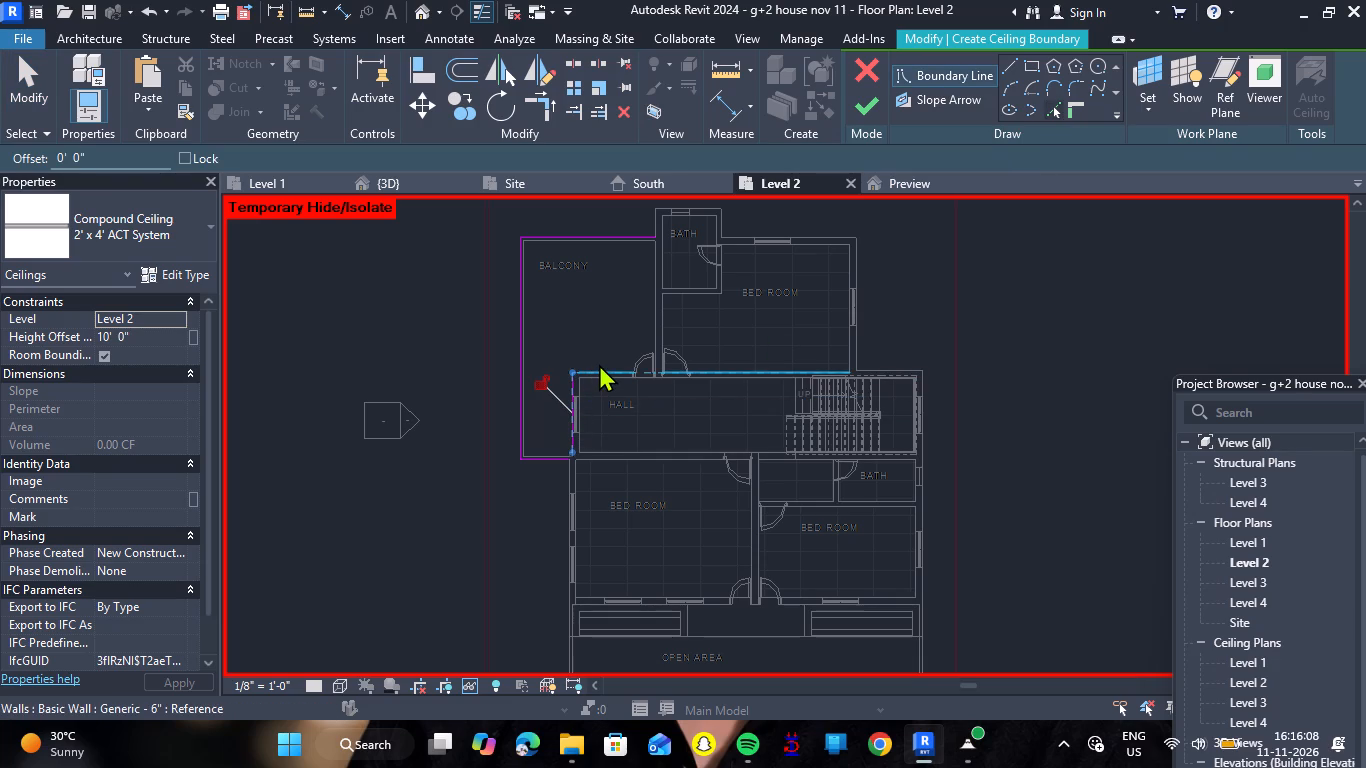
pyautogui.click(599, 364)
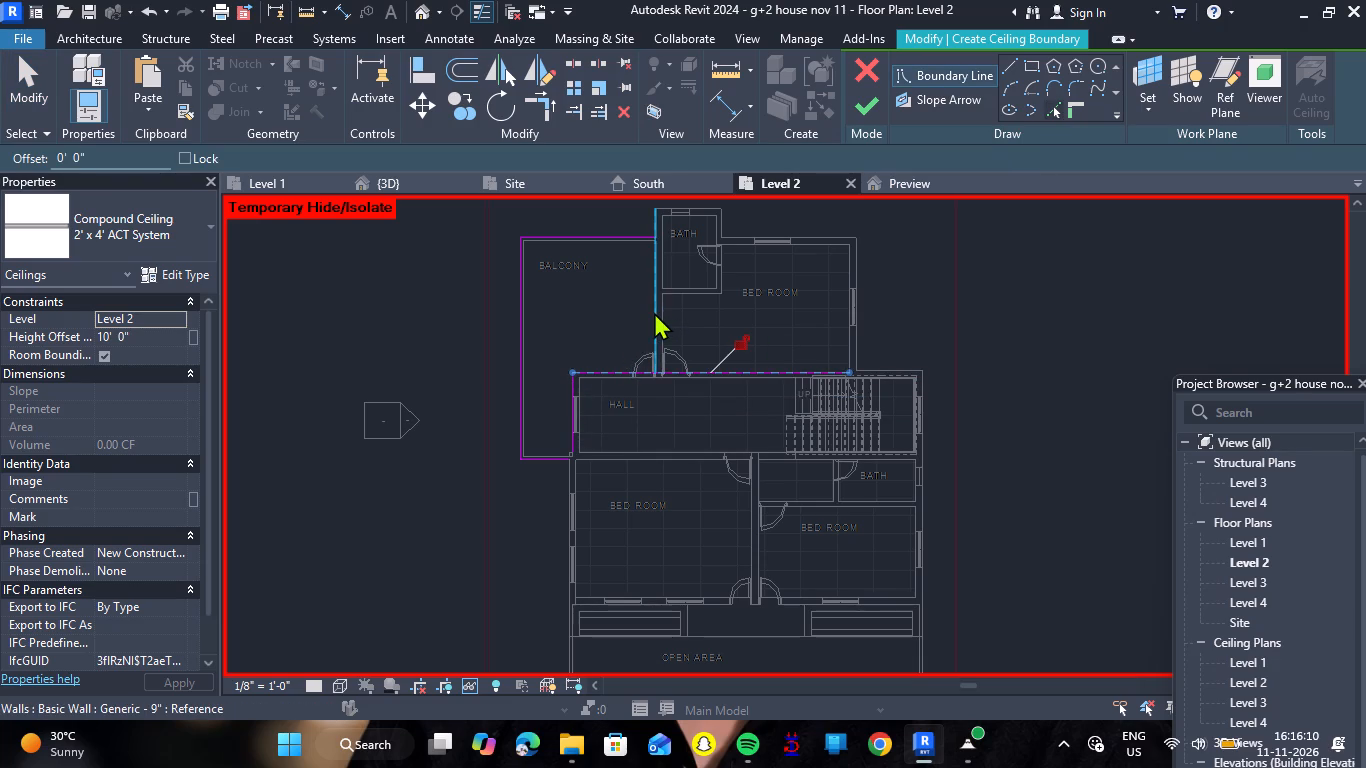
pyautogui.click(654, 312)
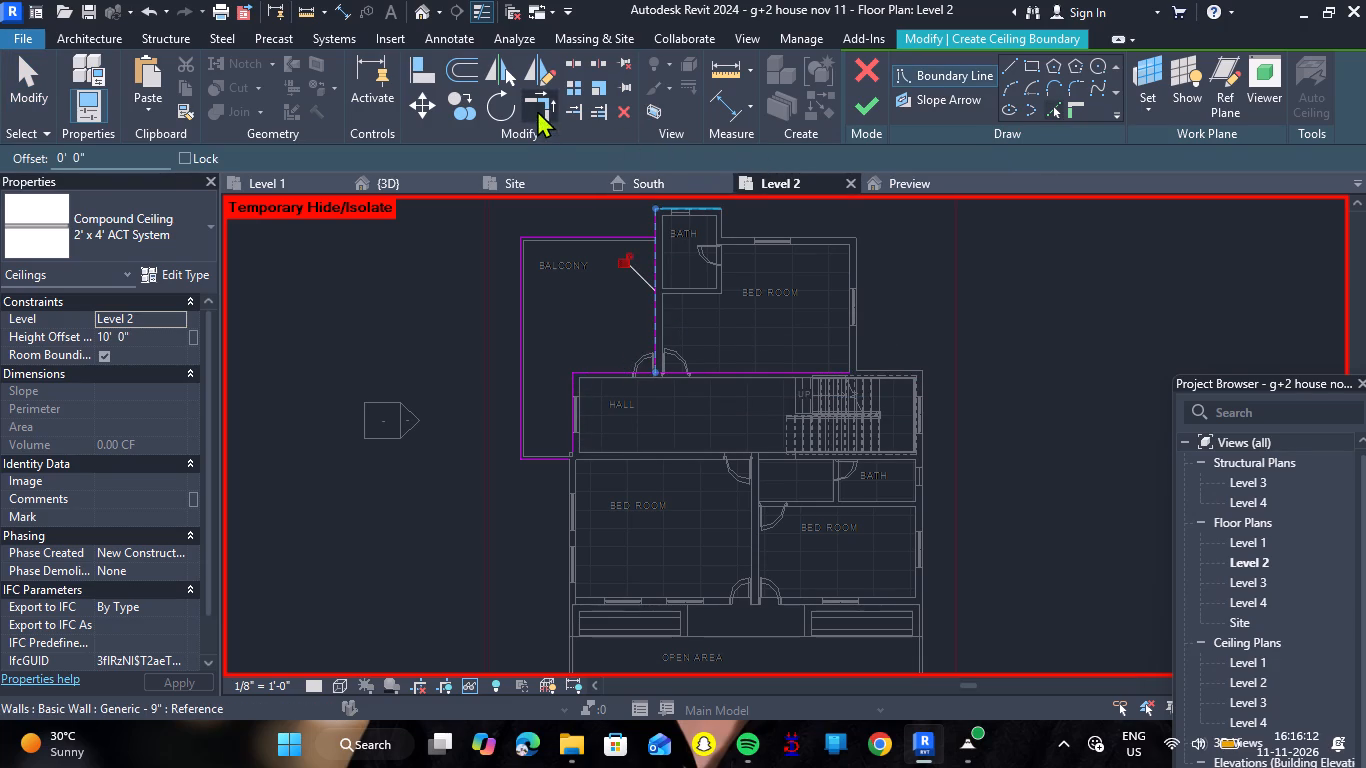
# Trim the bedroom-side boundary line to corners with the hall's north wall line and the balcony's north line.
pyautogui.click(537, 110)
pyautogui.click(626, 371)
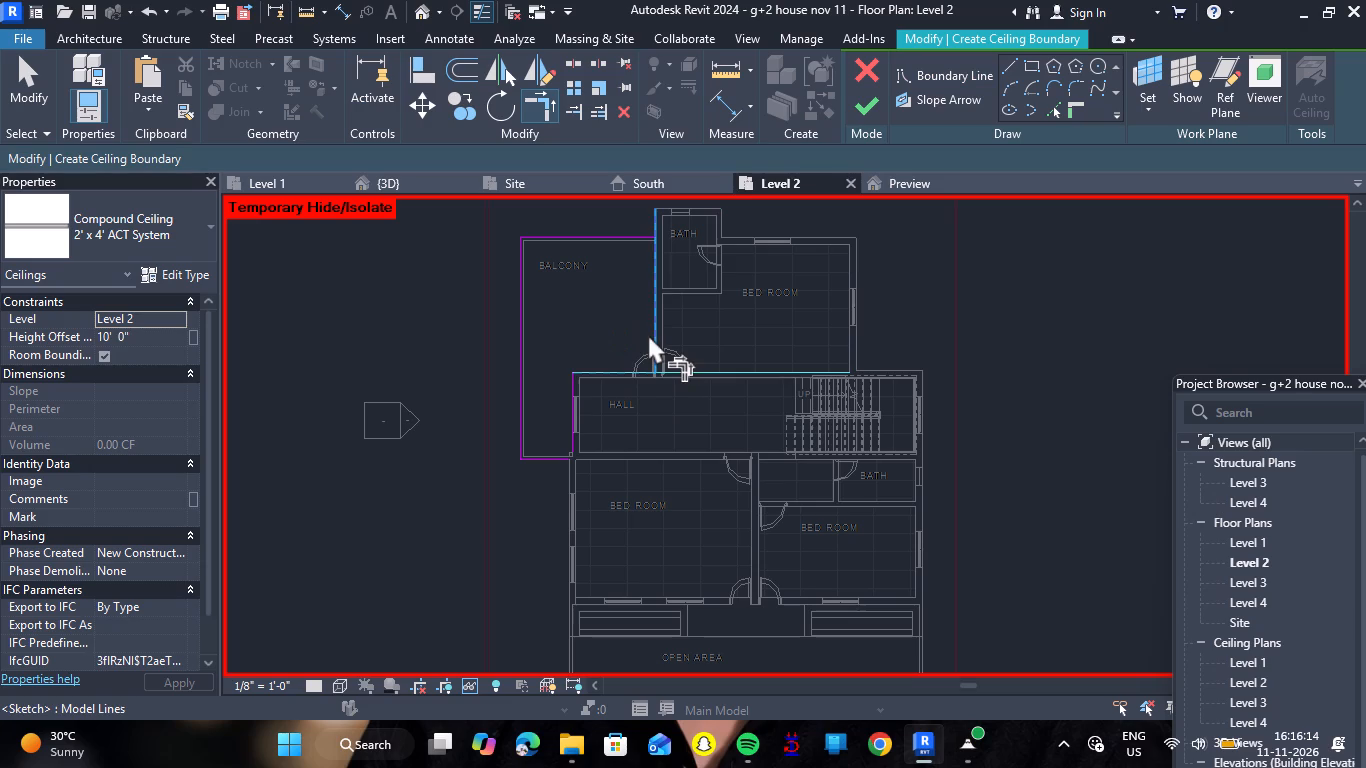
pyautogui.click(648, 334)
pyautogui.click(631, 233)
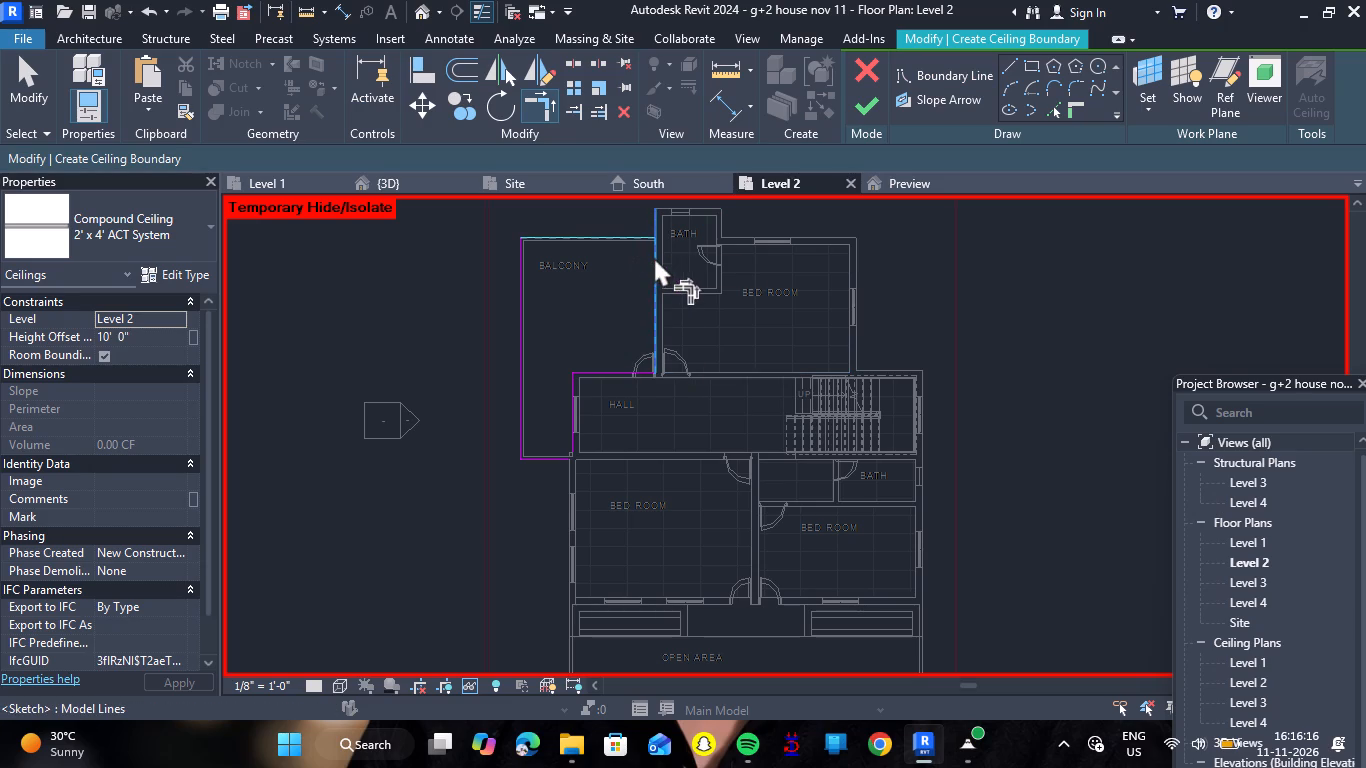
pyautogui.click(654, 257)
pyautogui.press('Escape')
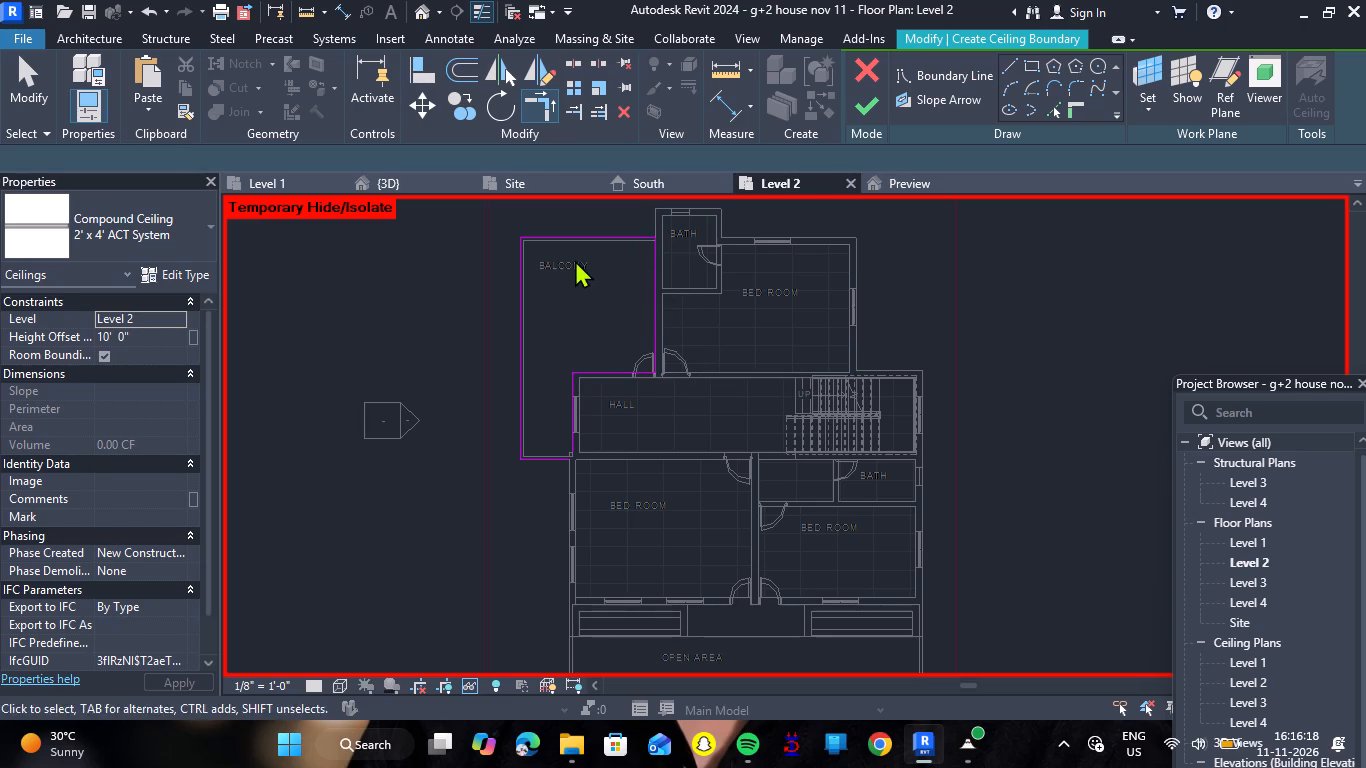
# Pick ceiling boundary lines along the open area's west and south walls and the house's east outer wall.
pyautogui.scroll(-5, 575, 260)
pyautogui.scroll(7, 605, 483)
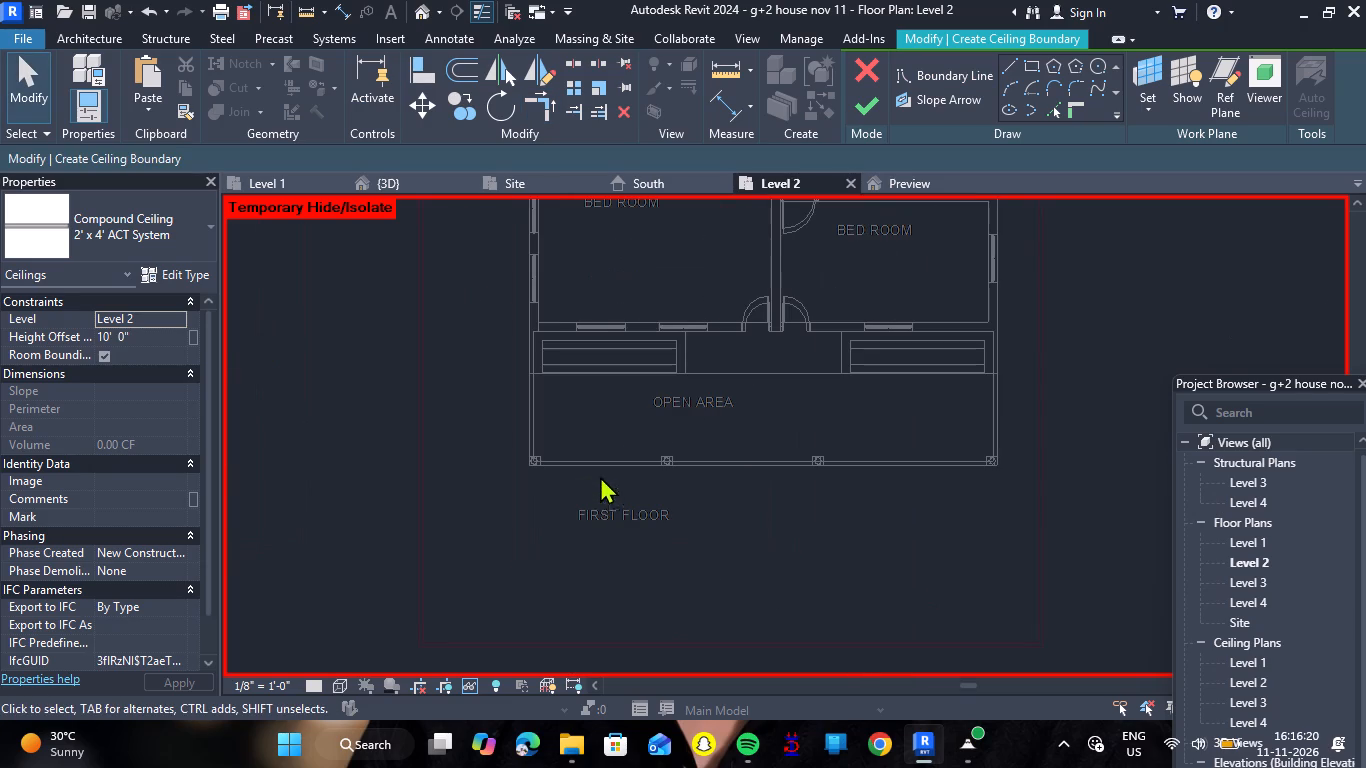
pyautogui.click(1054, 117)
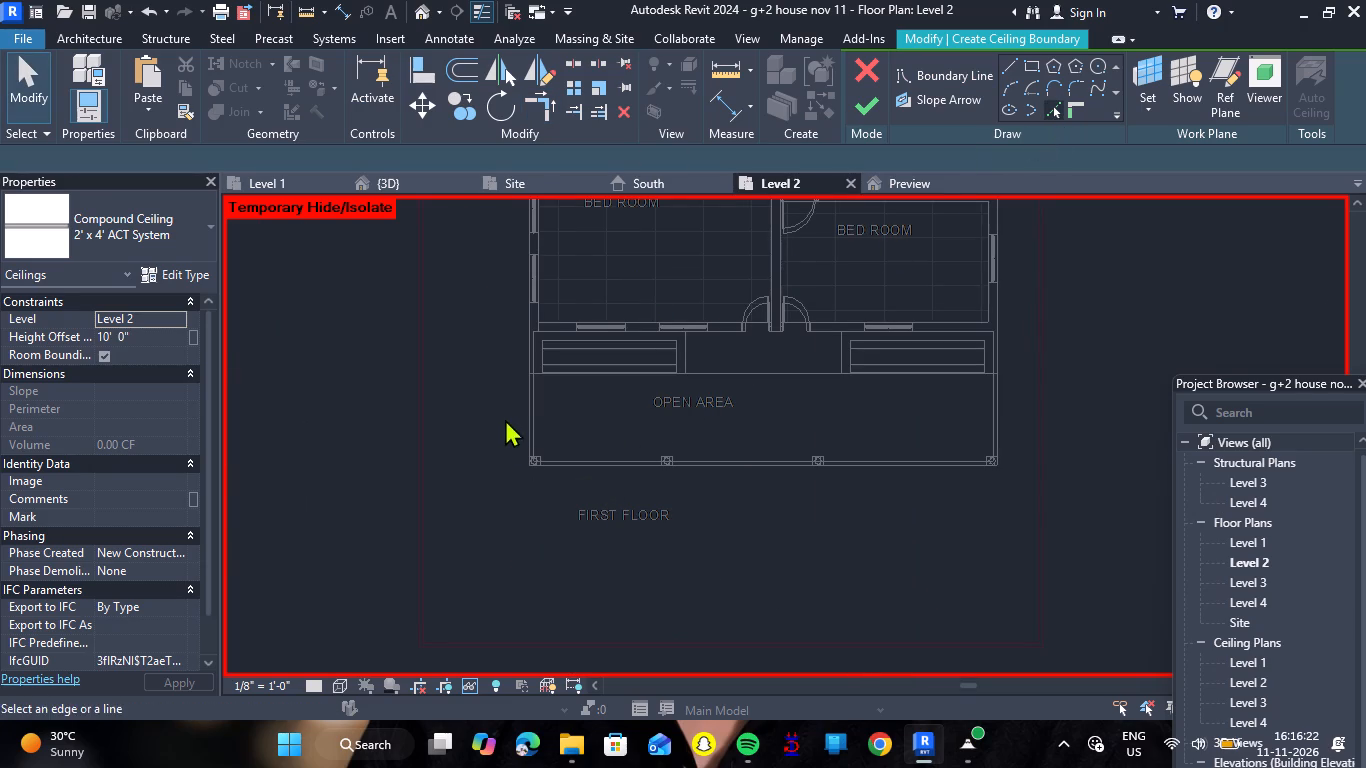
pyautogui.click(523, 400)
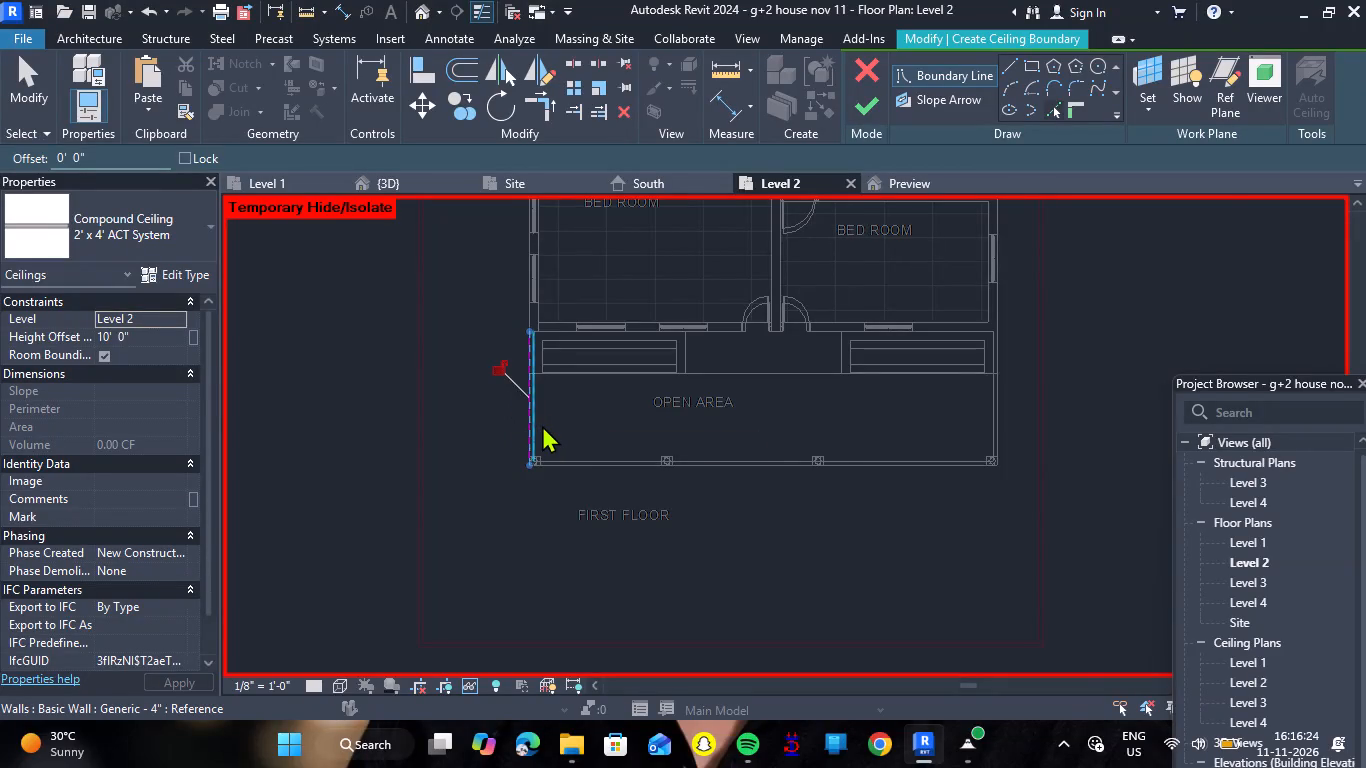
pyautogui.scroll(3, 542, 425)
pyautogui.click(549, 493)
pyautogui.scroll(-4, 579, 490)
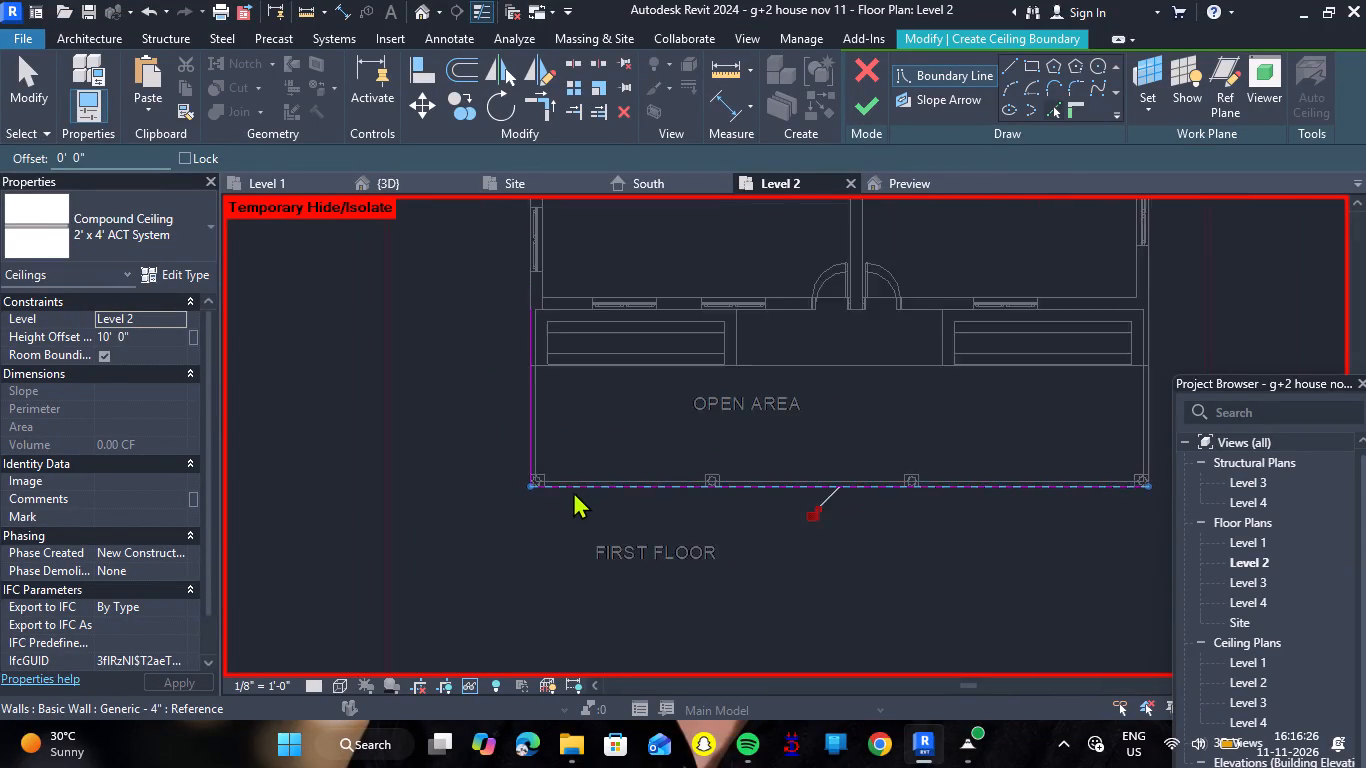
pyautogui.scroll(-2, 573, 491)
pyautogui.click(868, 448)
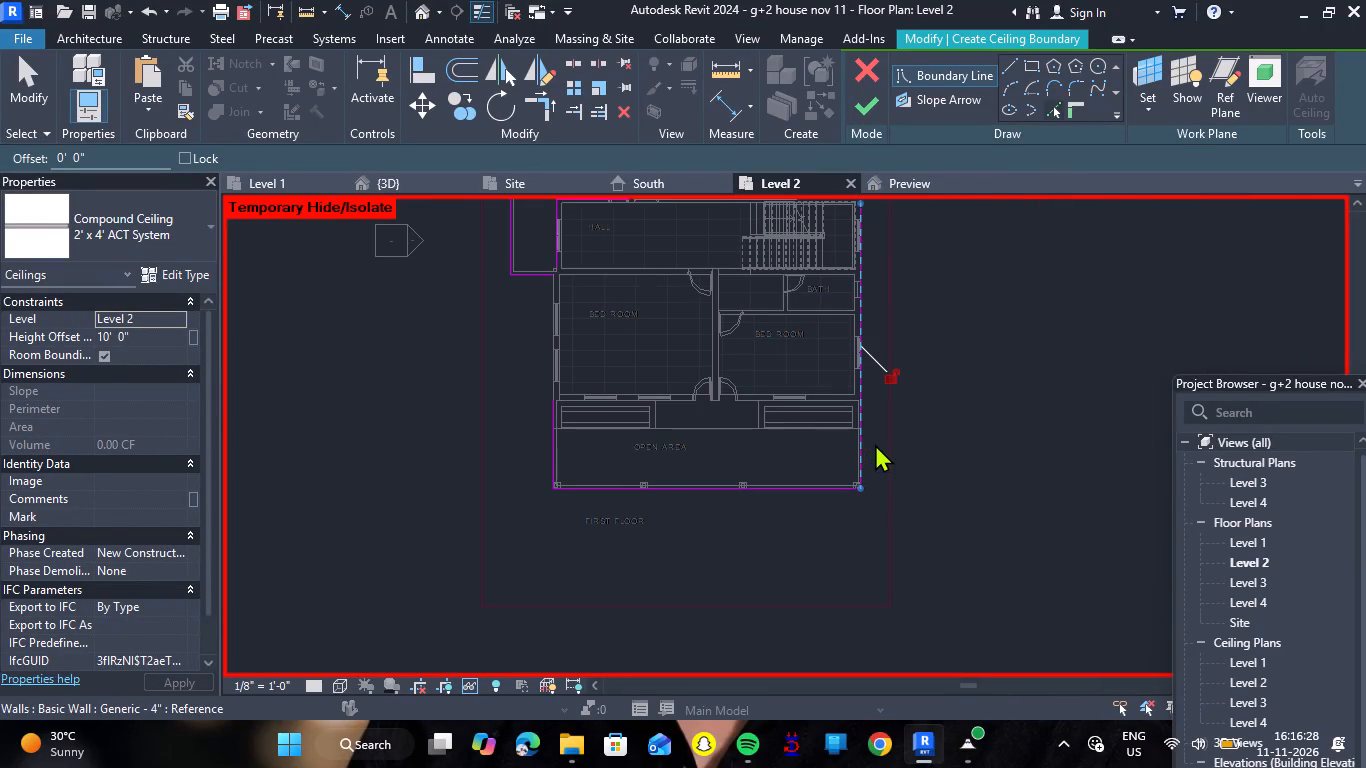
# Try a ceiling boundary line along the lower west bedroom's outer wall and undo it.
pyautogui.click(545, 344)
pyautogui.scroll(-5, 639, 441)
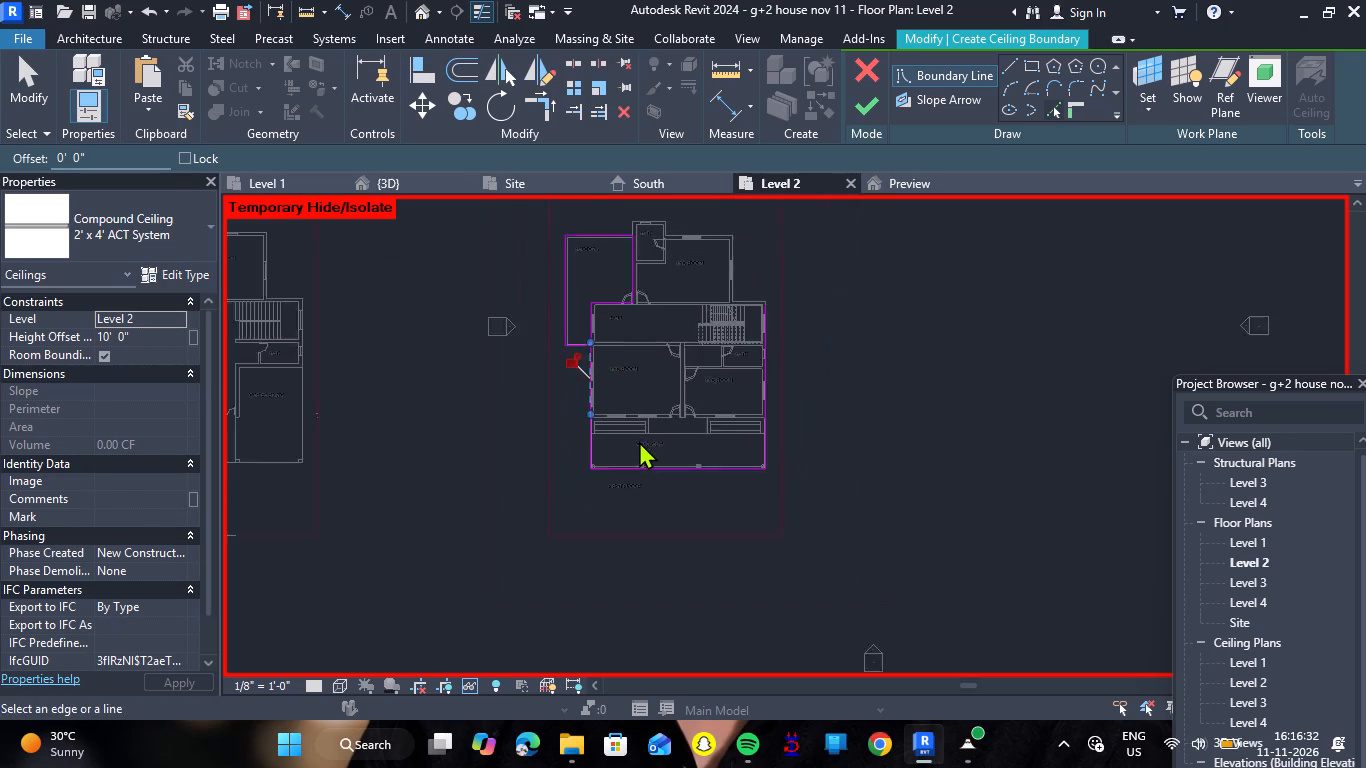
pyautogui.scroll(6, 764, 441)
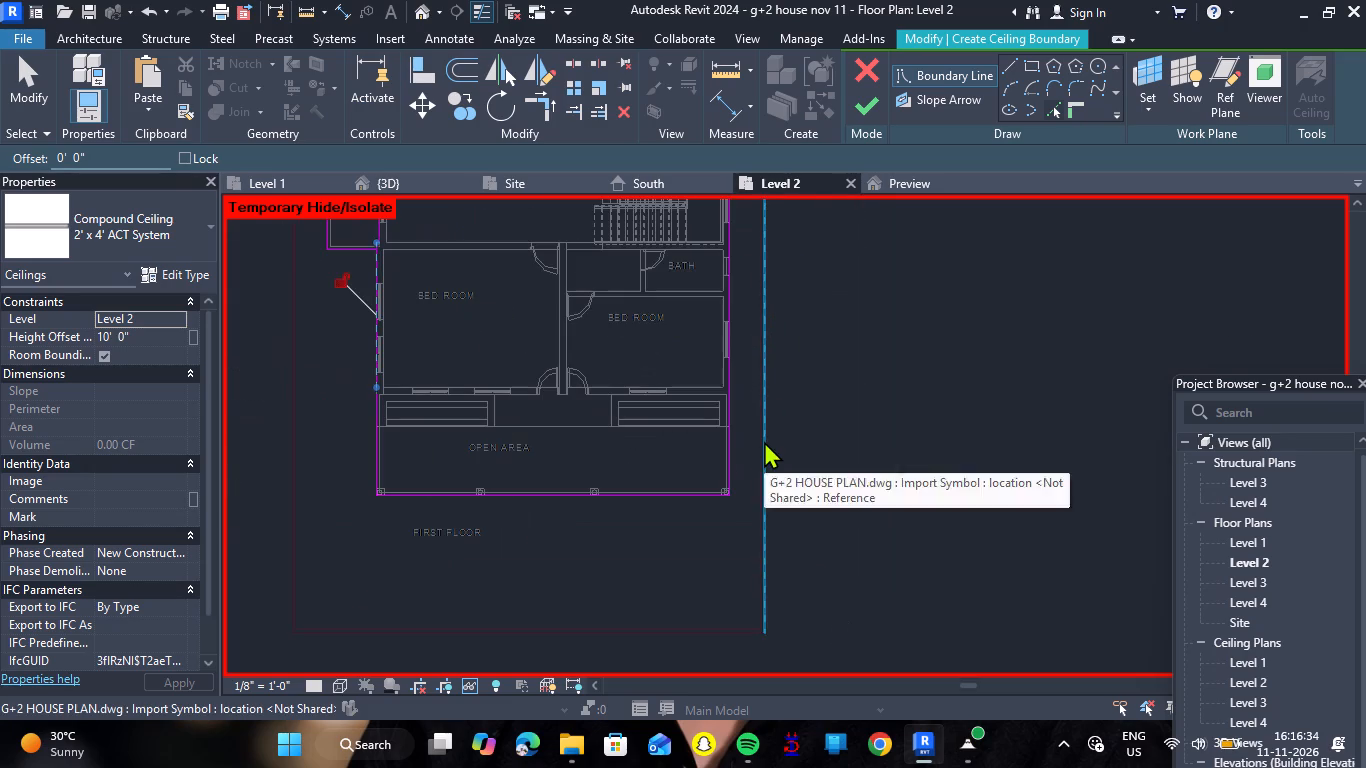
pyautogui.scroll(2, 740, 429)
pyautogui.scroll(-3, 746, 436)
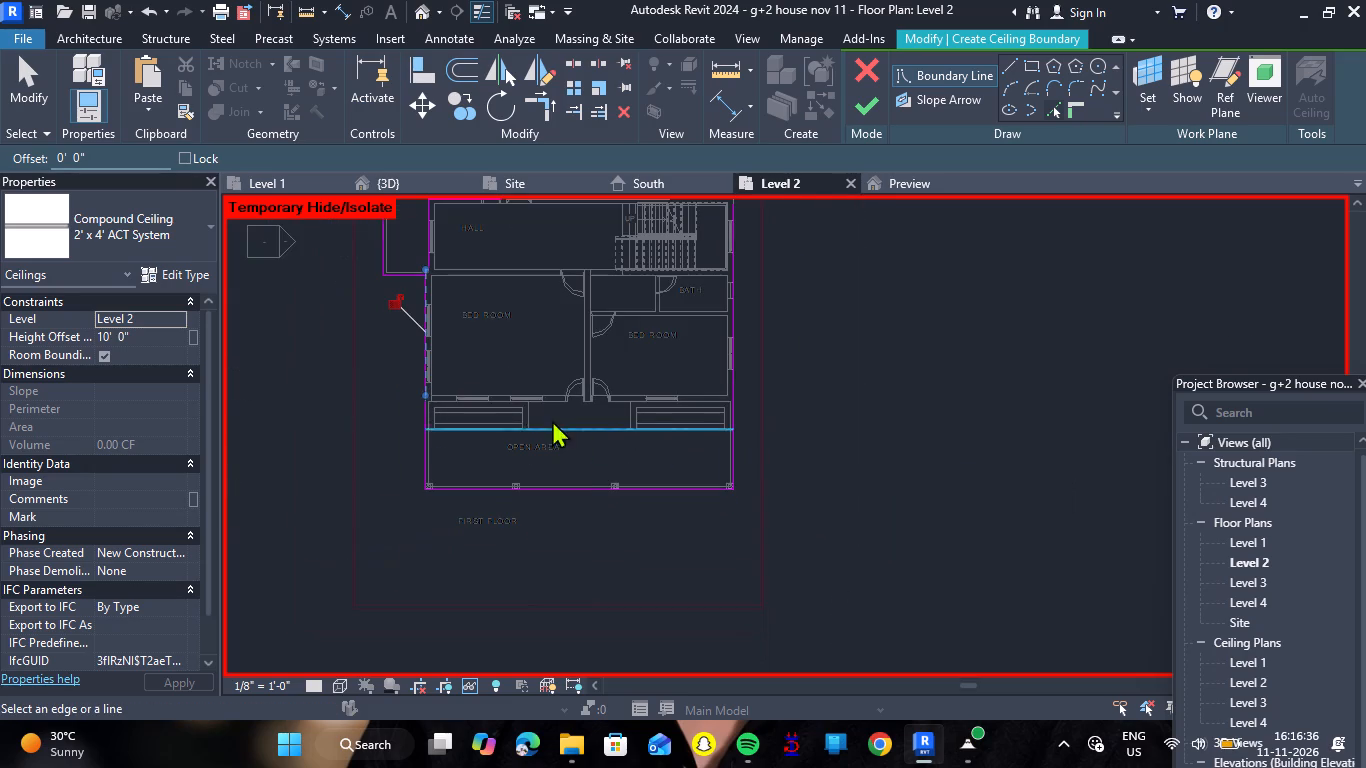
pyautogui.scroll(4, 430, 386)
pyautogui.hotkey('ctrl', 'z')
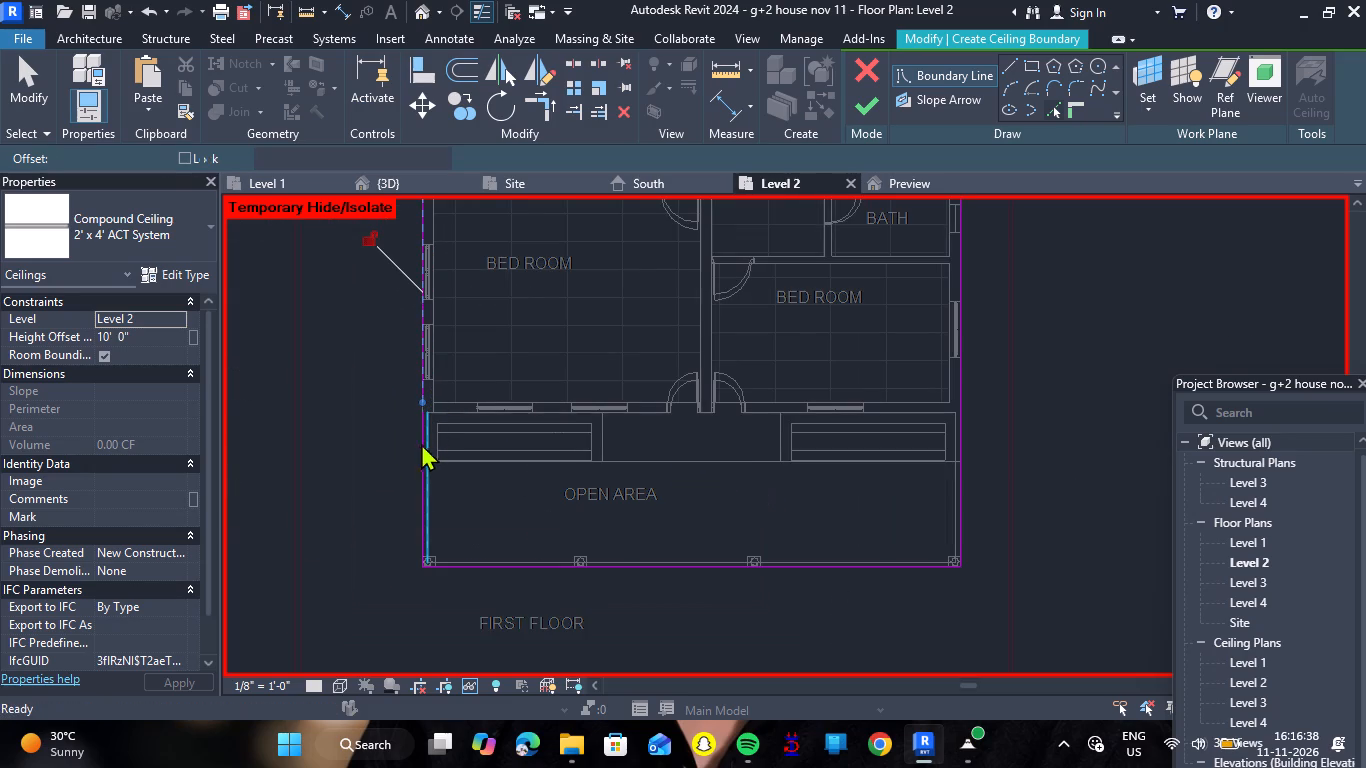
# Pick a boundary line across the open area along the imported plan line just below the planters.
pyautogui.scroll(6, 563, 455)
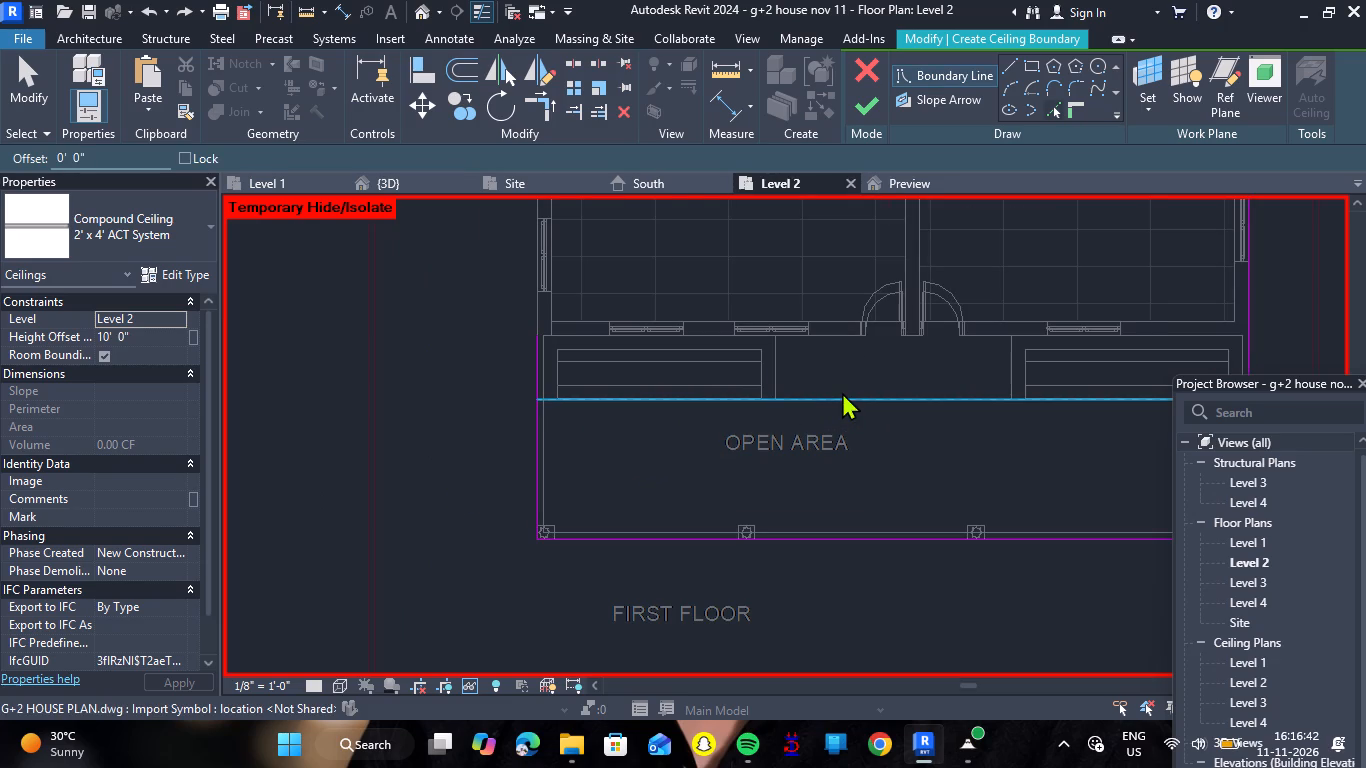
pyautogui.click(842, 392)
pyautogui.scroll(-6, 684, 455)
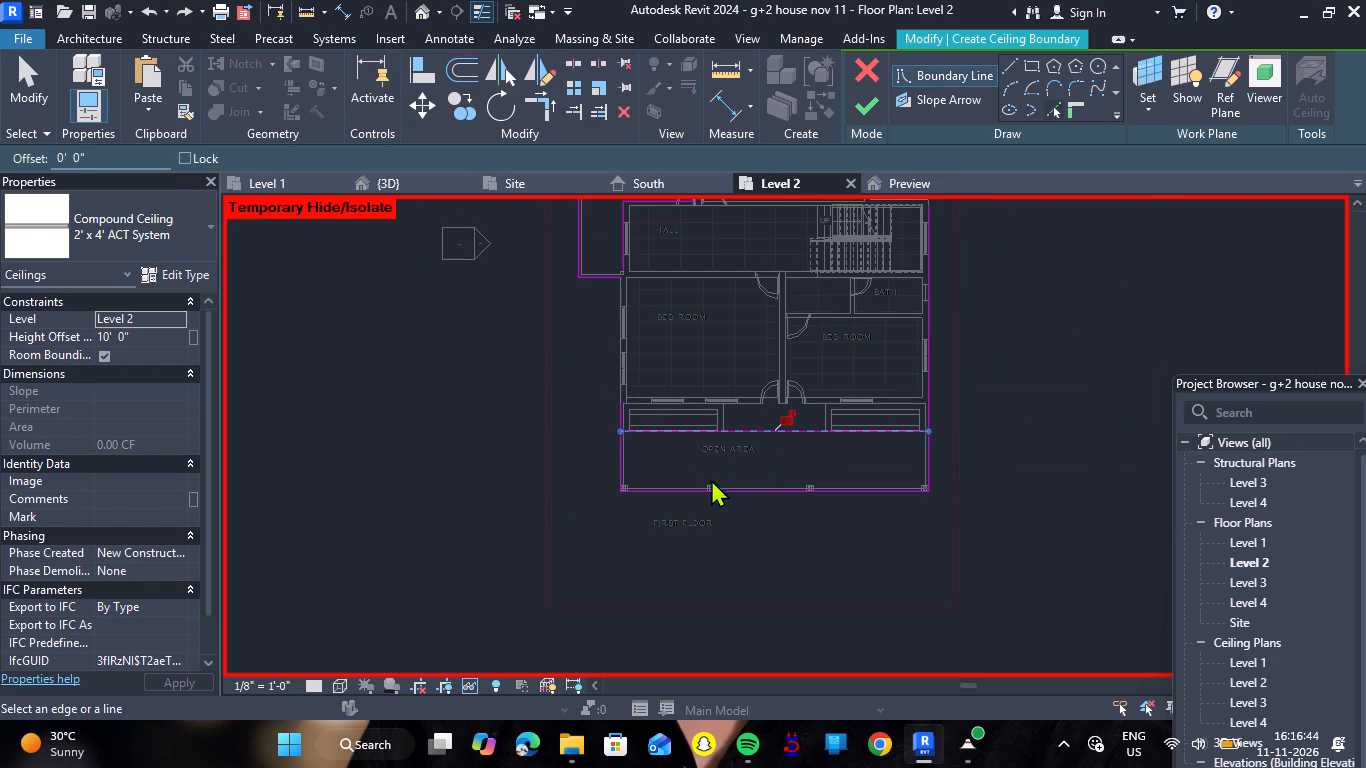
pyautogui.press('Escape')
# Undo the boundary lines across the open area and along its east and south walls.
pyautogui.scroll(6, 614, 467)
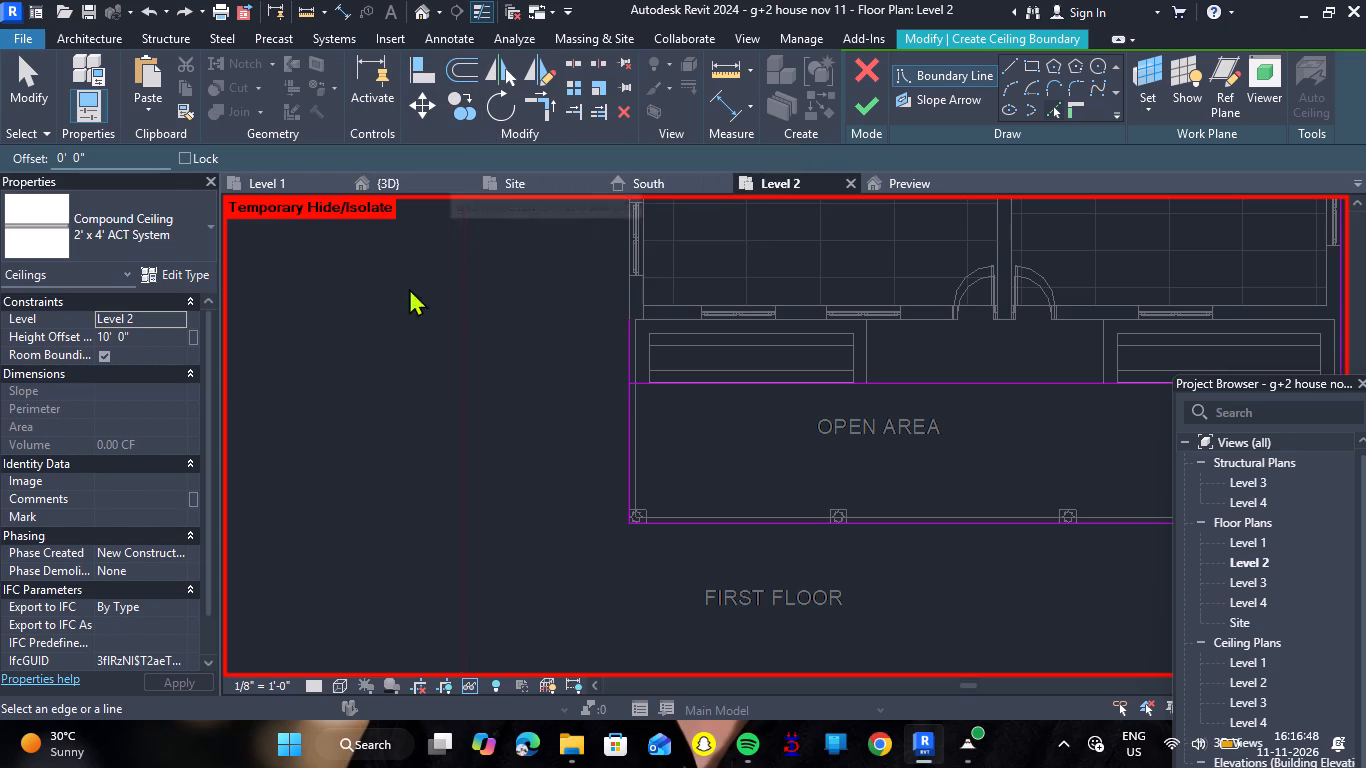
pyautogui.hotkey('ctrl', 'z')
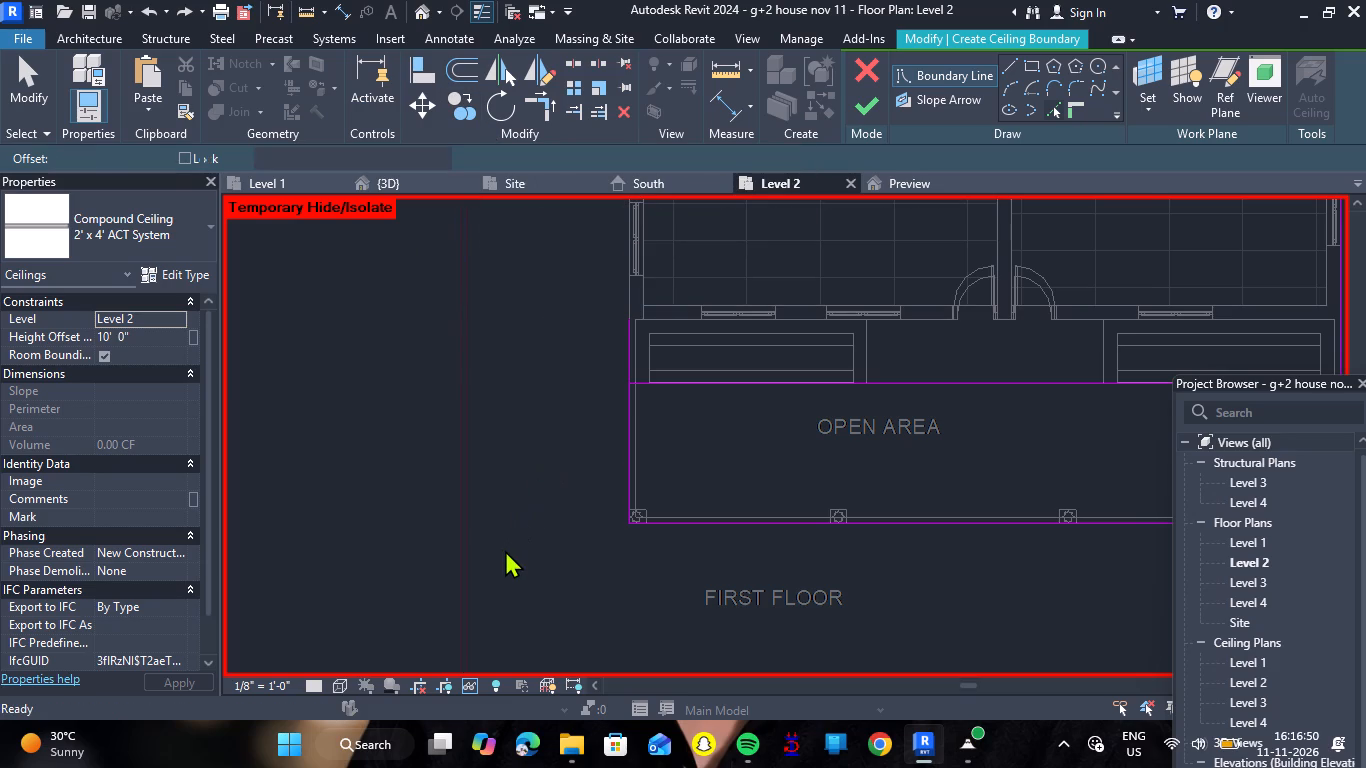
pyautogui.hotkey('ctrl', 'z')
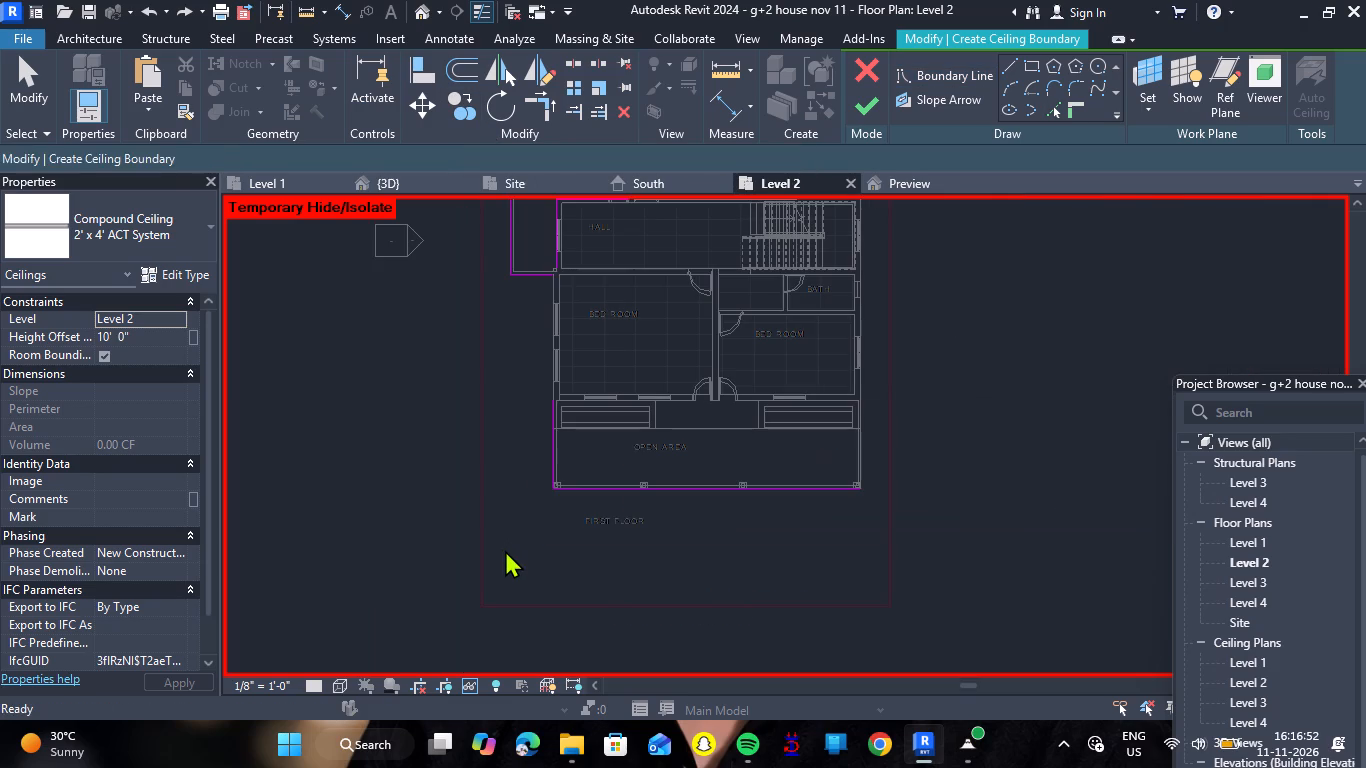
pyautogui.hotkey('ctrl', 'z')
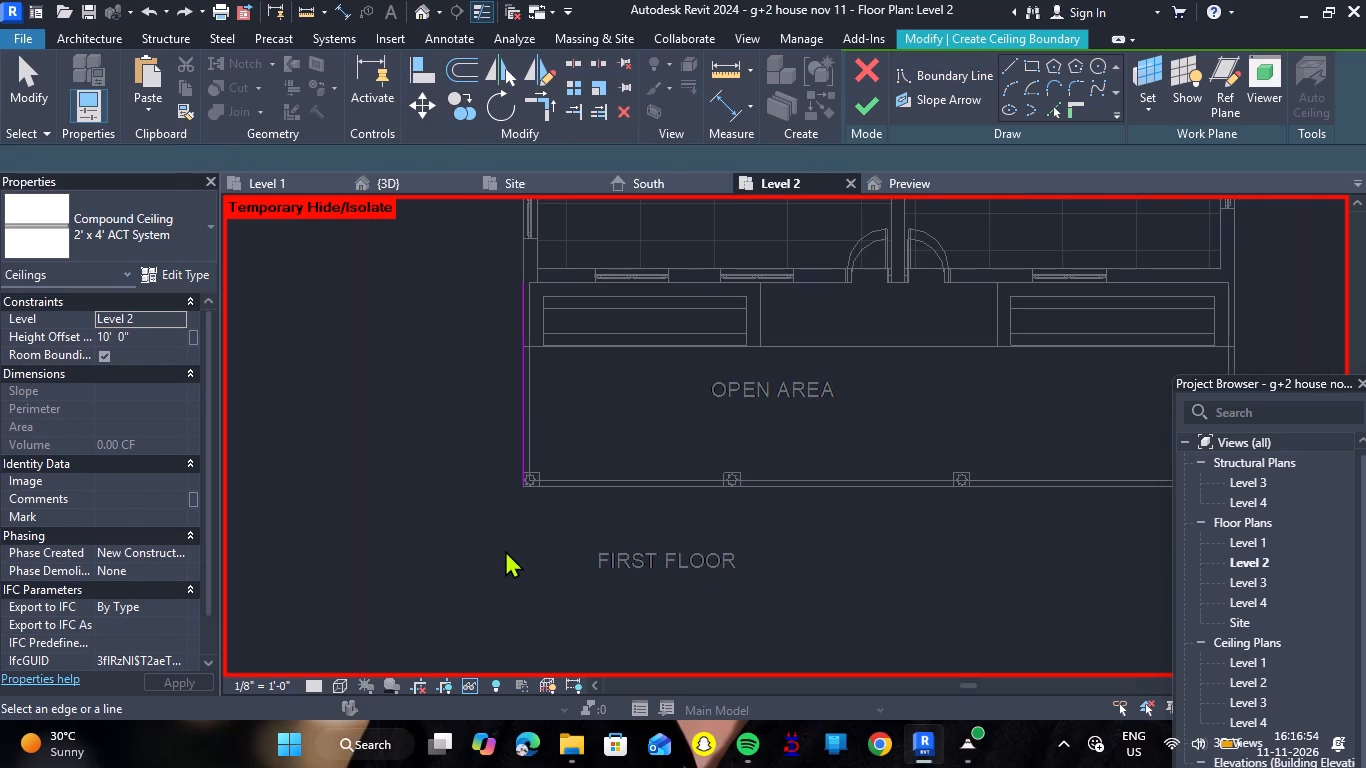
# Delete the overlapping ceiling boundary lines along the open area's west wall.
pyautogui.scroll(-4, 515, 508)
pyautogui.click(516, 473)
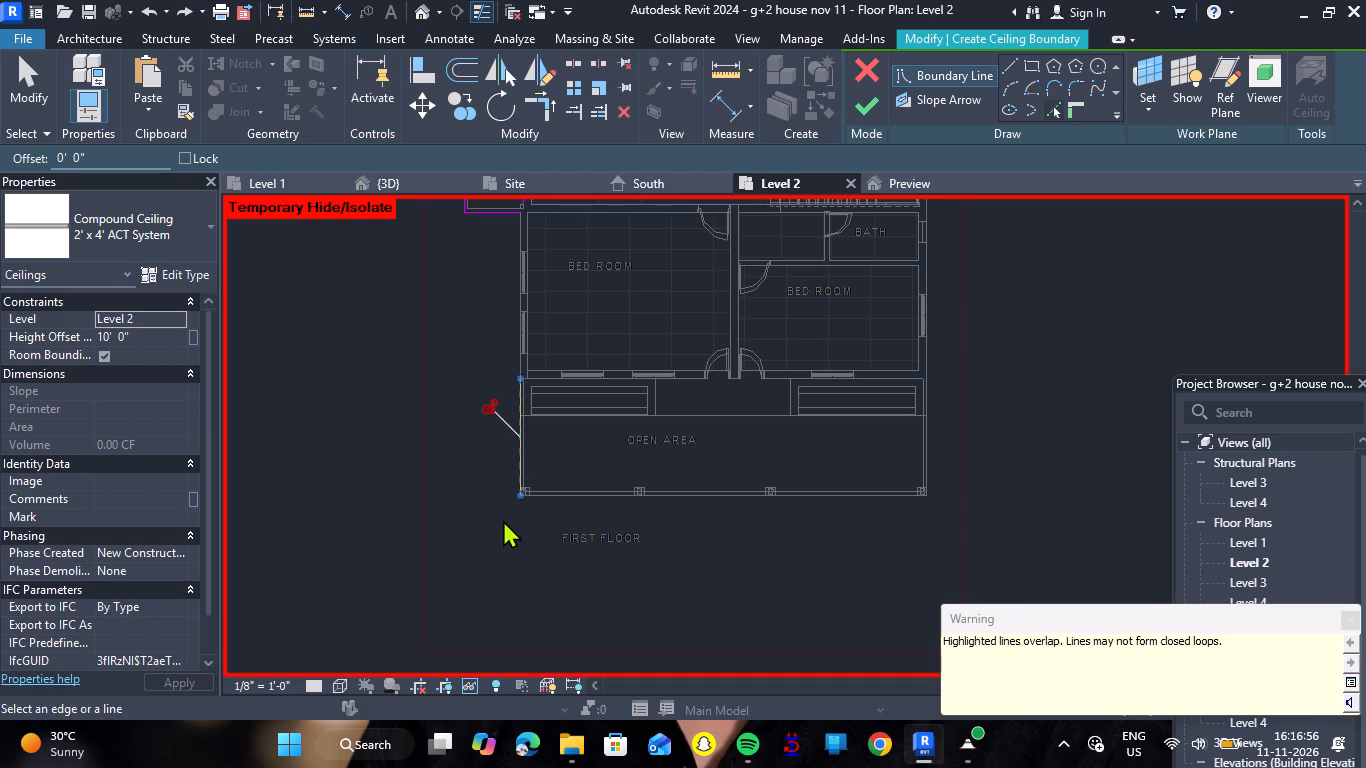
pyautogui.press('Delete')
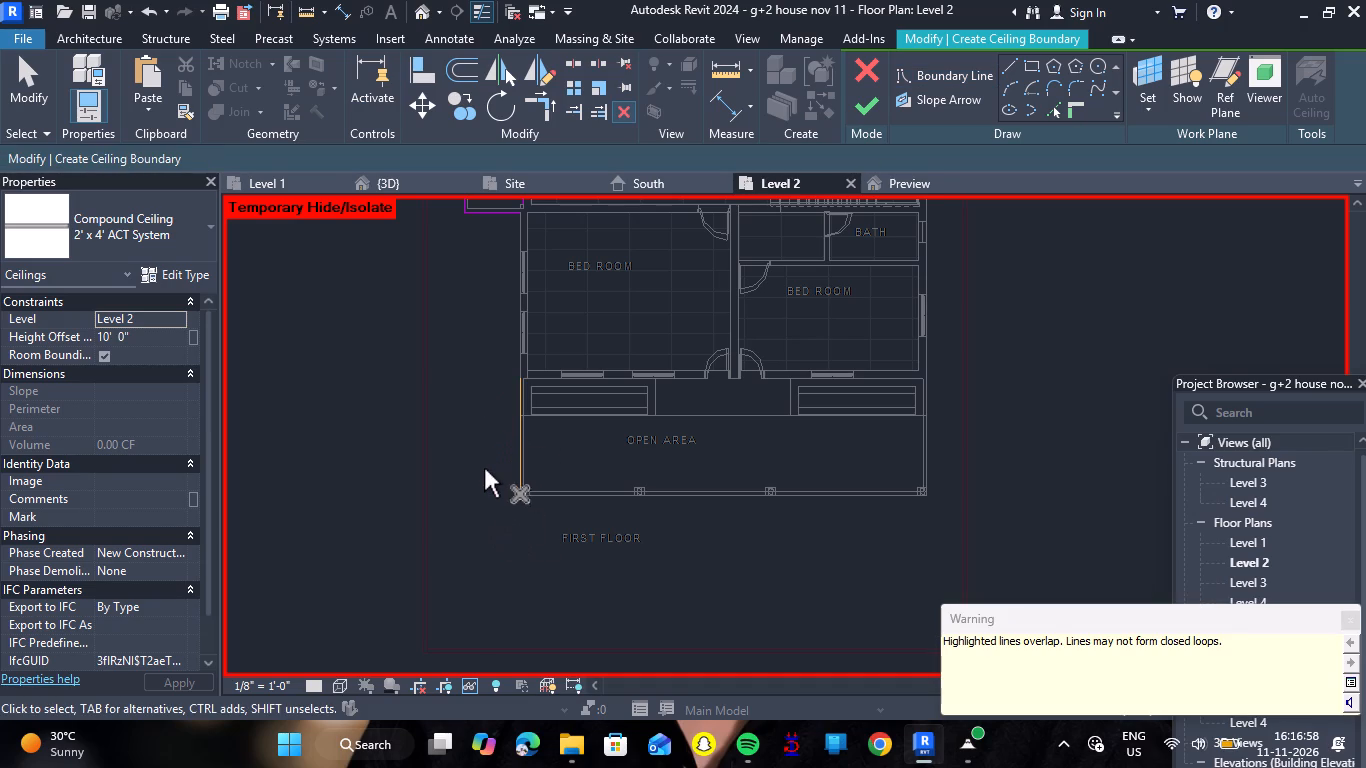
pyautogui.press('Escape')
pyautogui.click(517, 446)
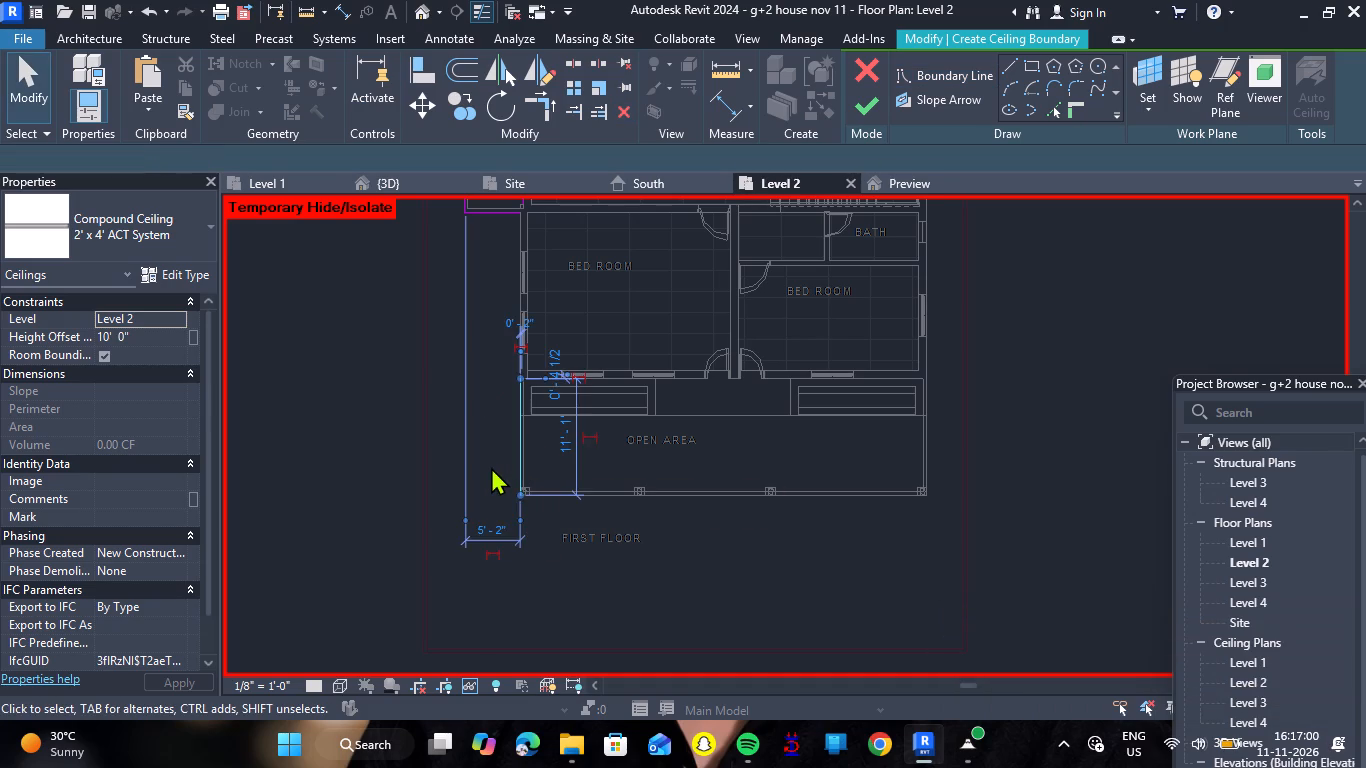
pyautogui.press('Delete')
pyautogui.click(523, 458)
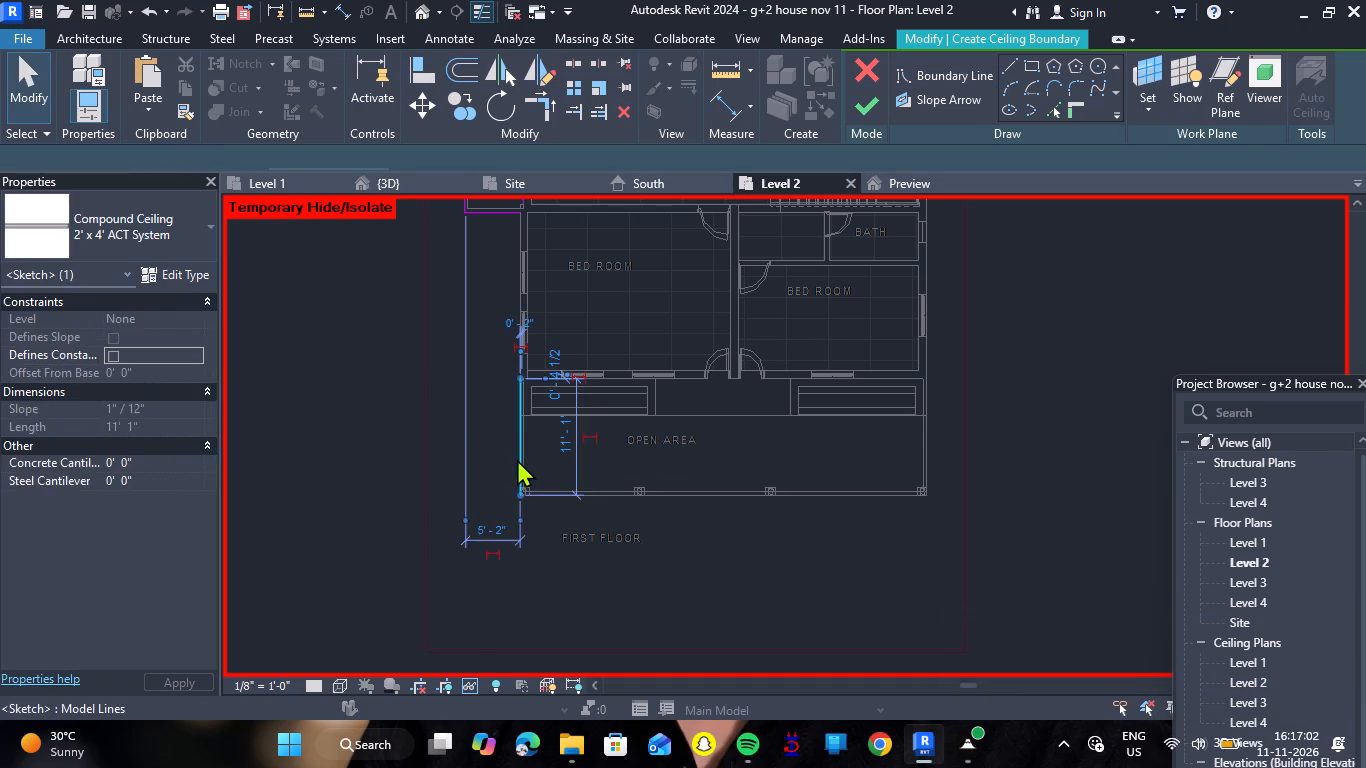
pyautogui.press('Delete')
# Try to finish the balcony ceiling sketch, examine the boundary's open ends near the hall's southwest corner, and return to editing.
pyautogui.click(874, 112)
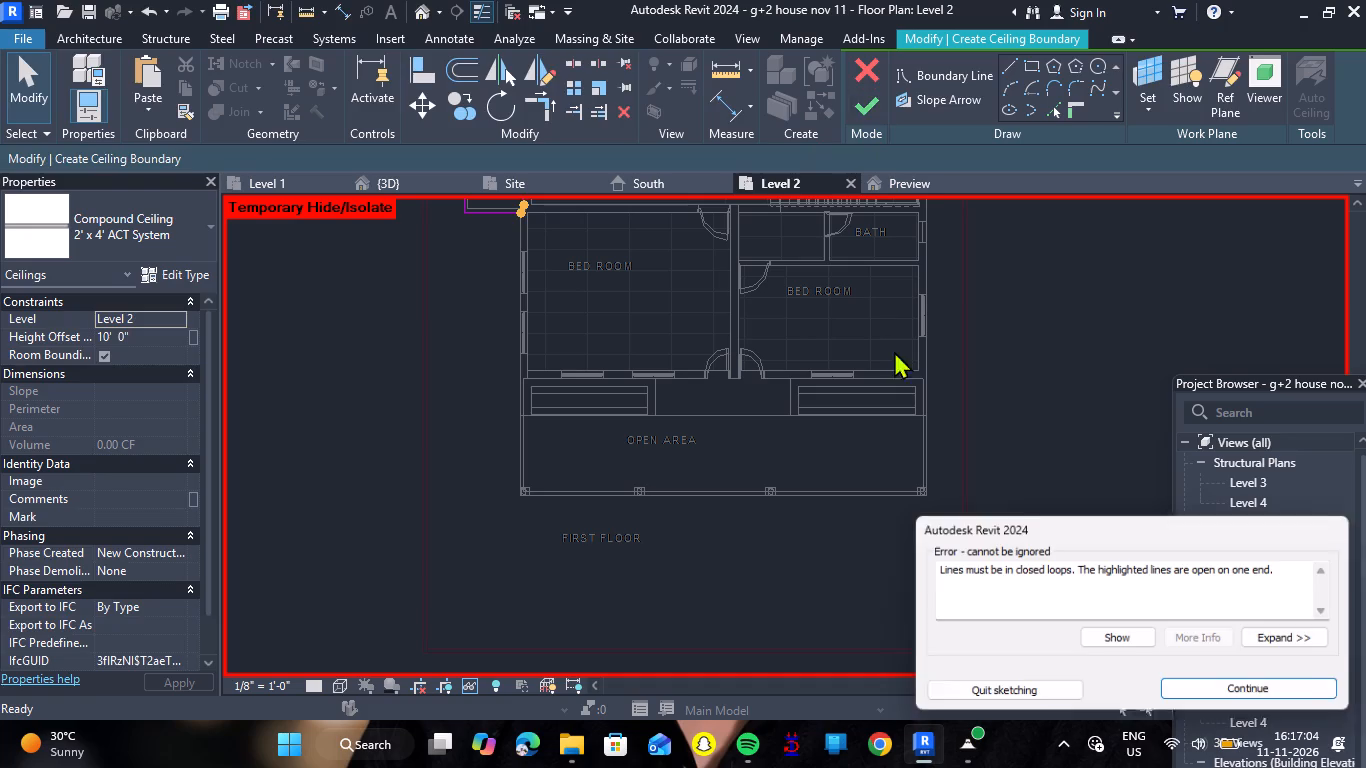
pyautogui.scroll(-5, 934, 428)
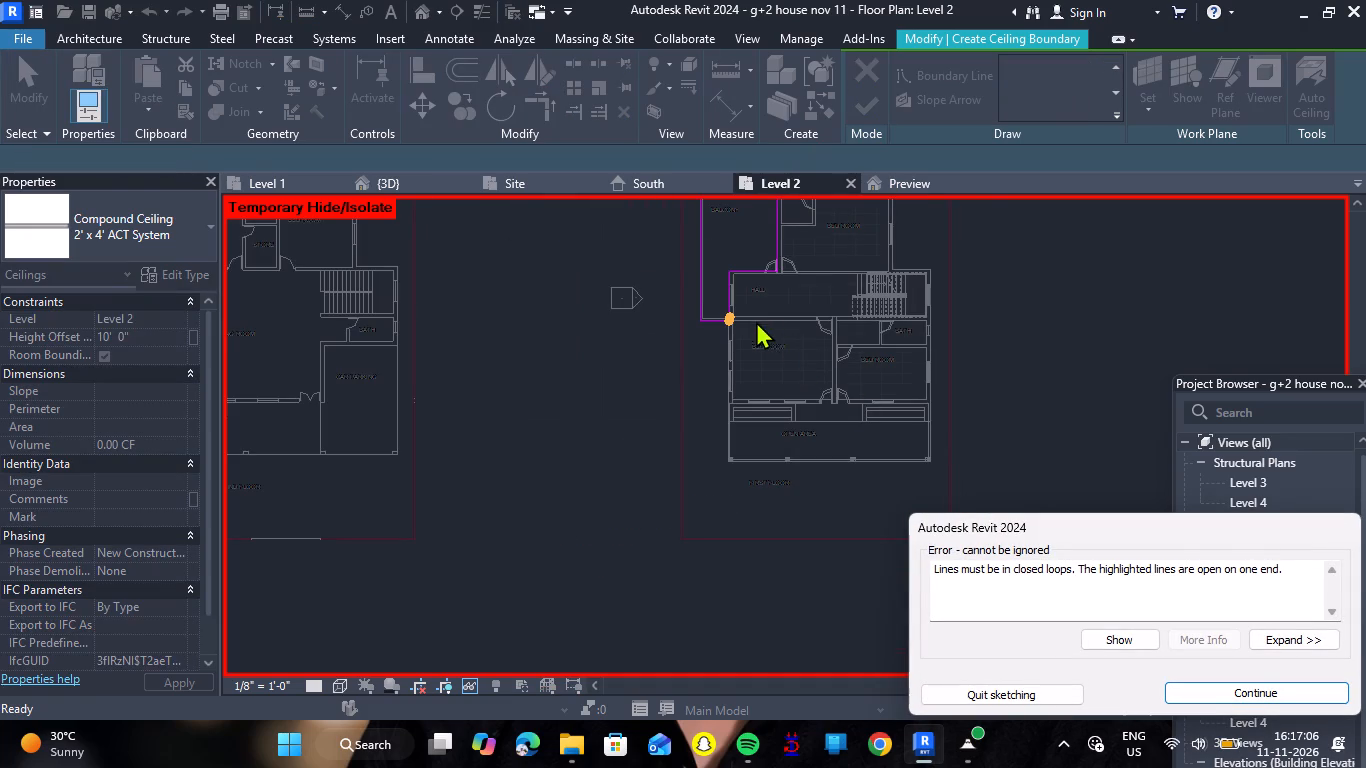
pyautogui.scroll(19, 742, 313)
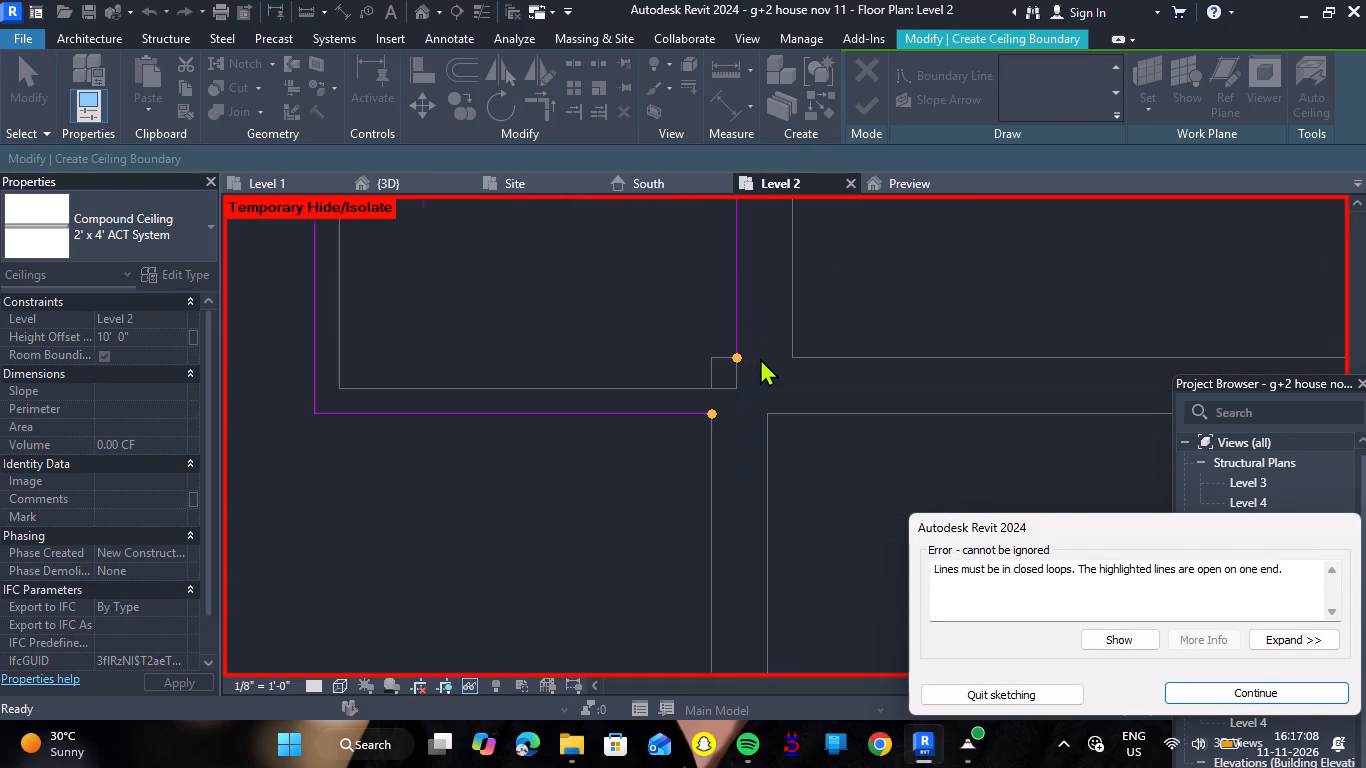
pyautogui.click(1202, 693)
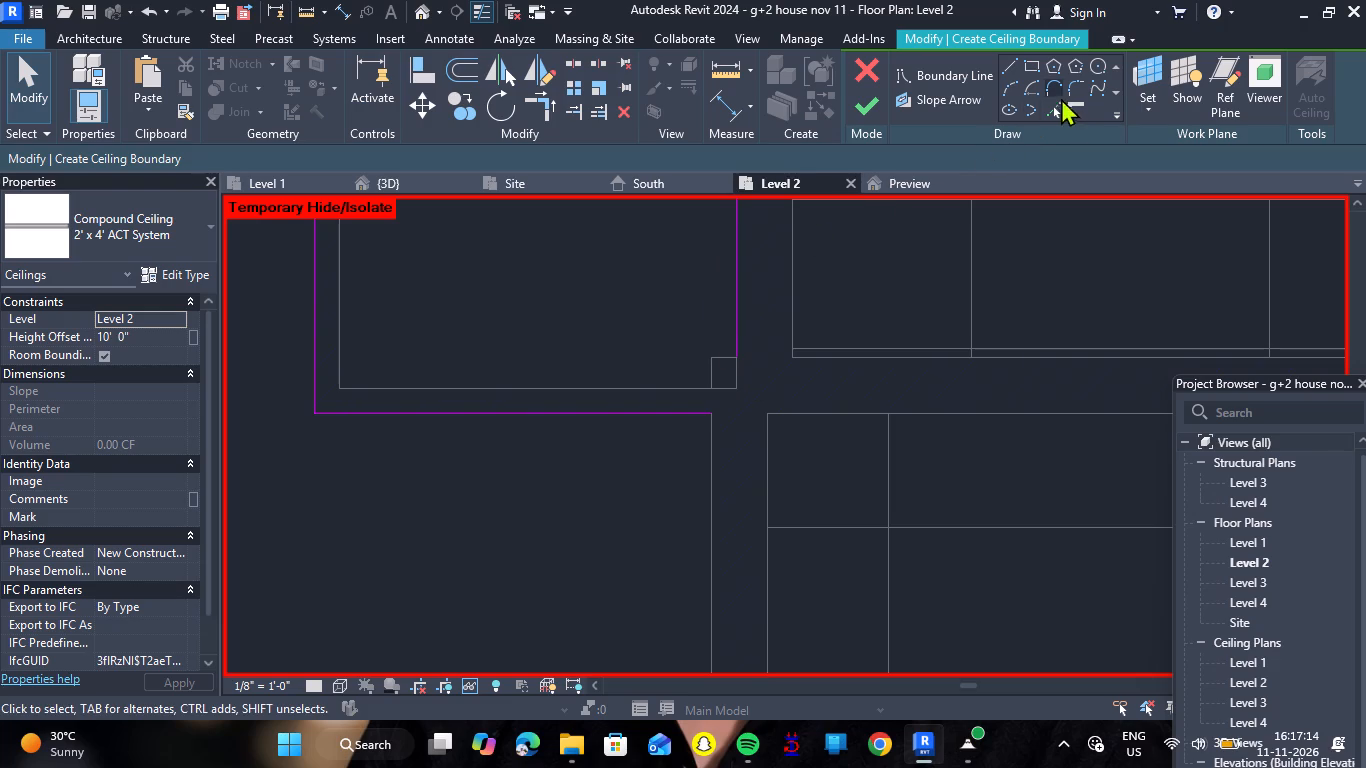
# Draw lines closing the balcony boundary: 9" down from the hall-side line's end and across to the south wall line's end.
pyautogui.click(1013, 72)
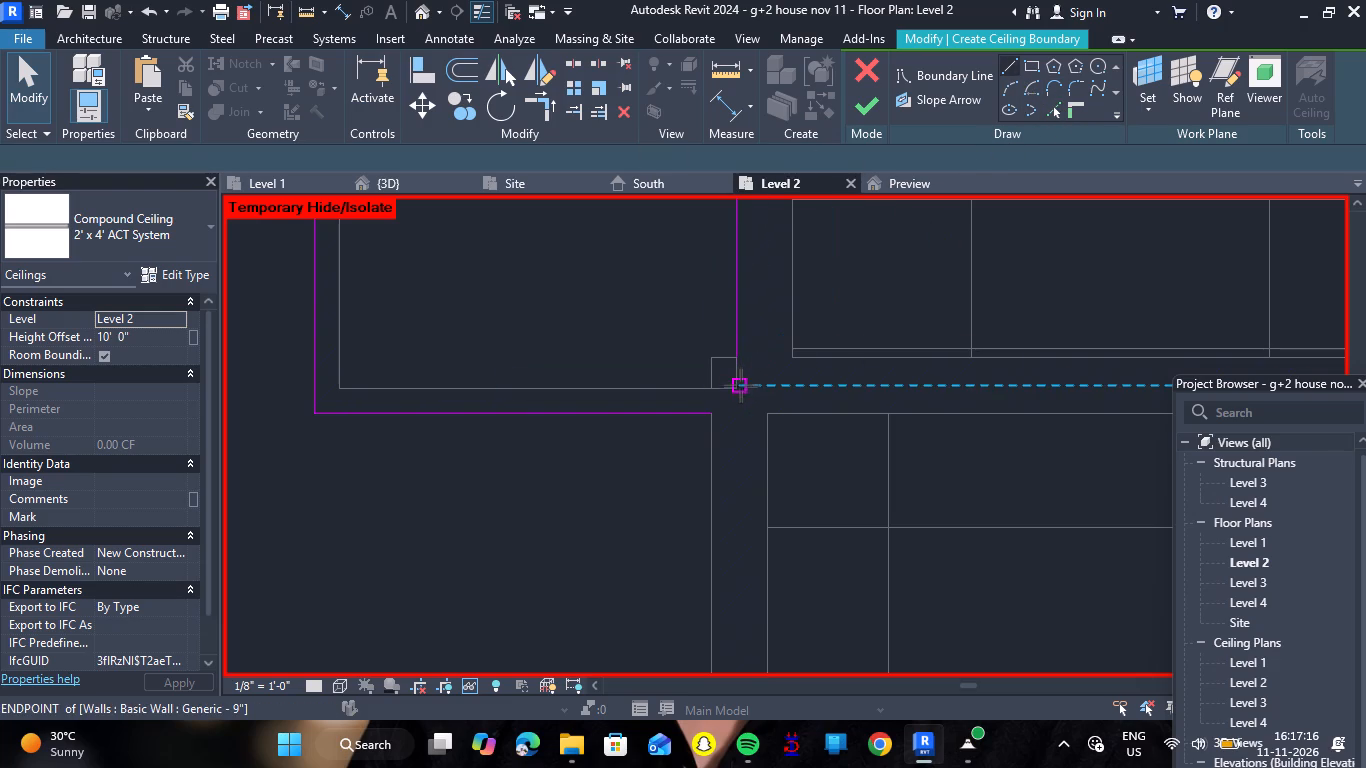
pyautogui.click(735, 356)
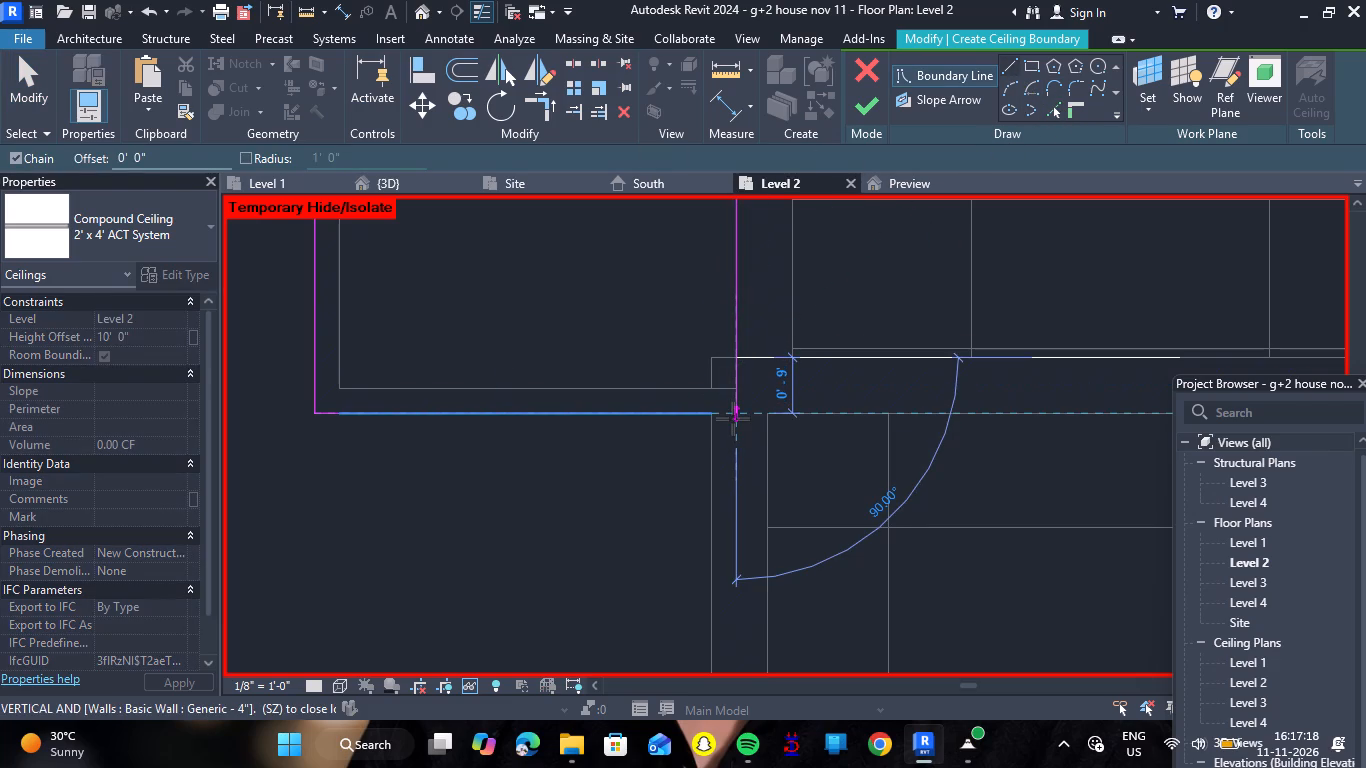
pyautogui.click(733, 416)
pyautogui.click(719, 416)
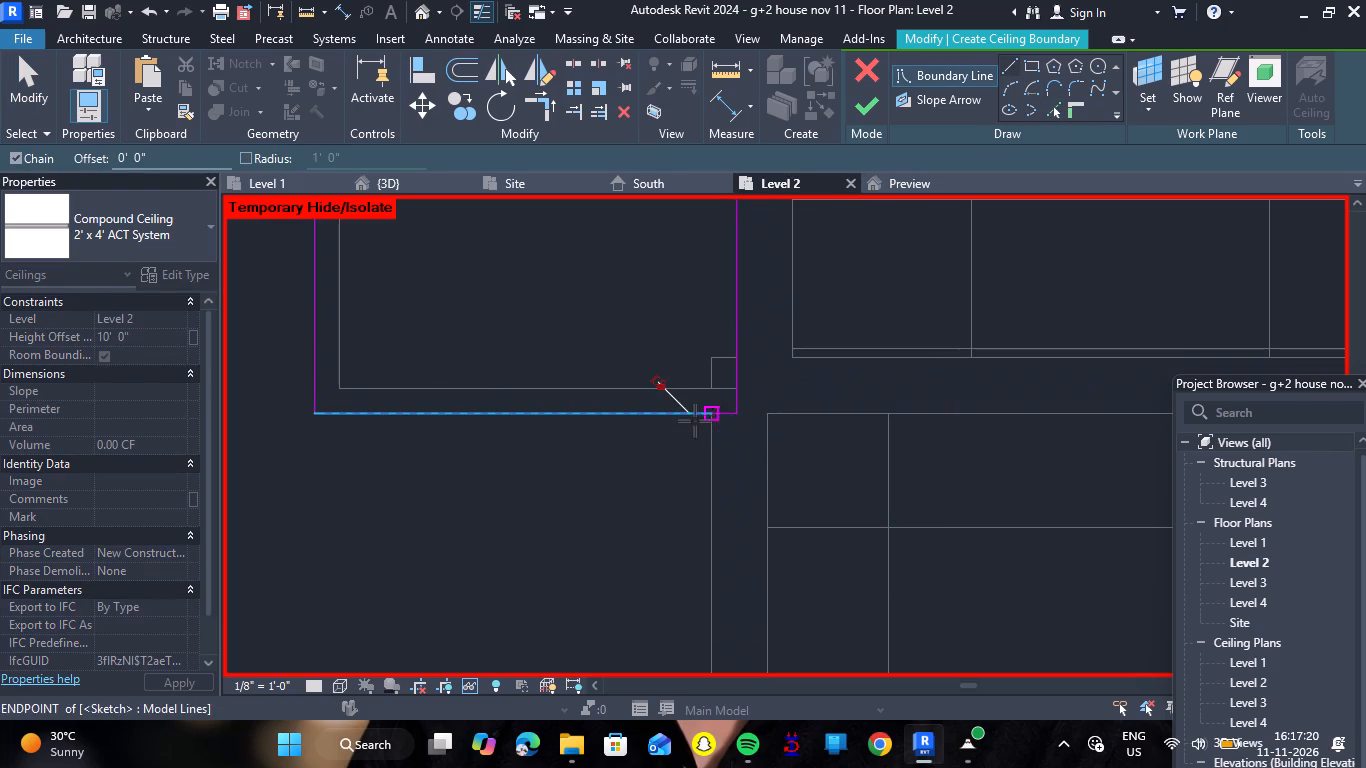
pyautogui.press('Escape')
pyautogui.scroll(4, 728, 425)
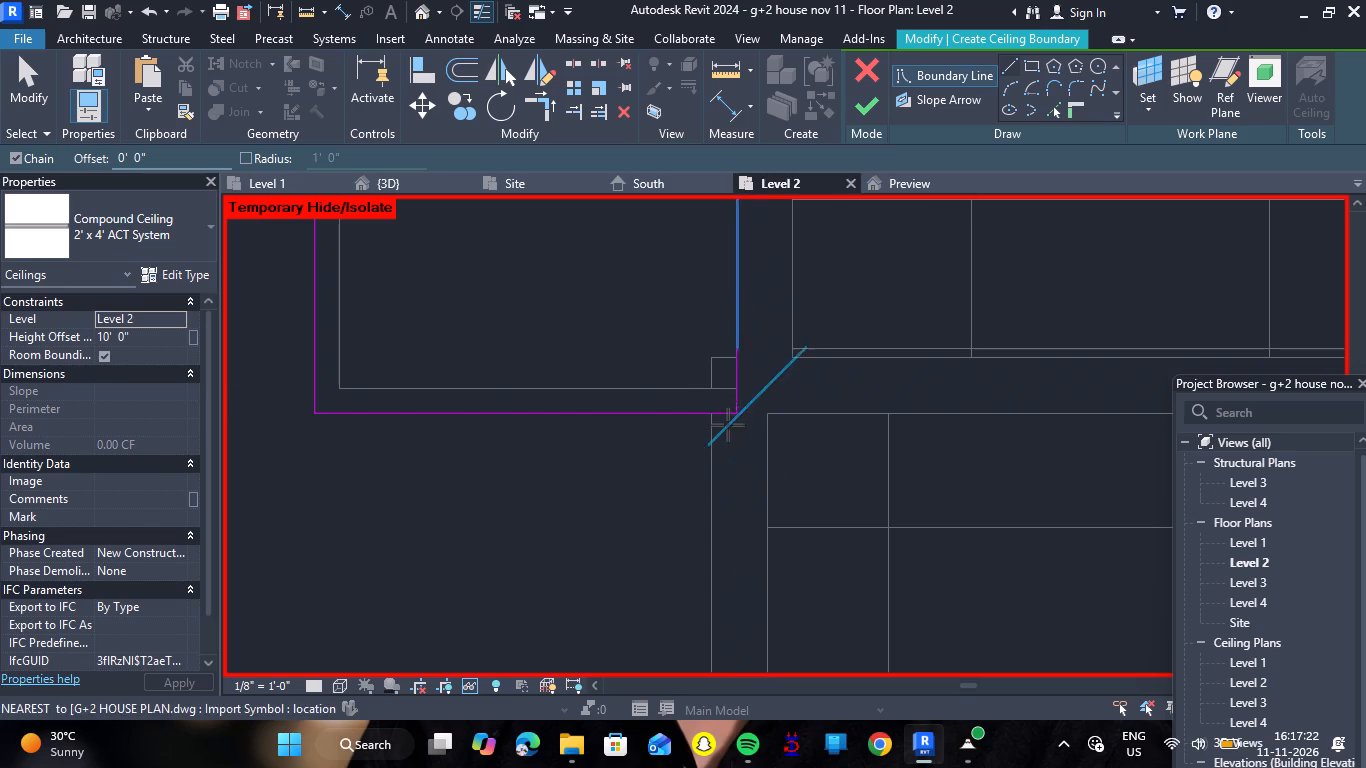
pyautogui.scroll(3, 728, 425)
pyautogui.press('Escape')
pyautogui.scroll(15, 690, 393)
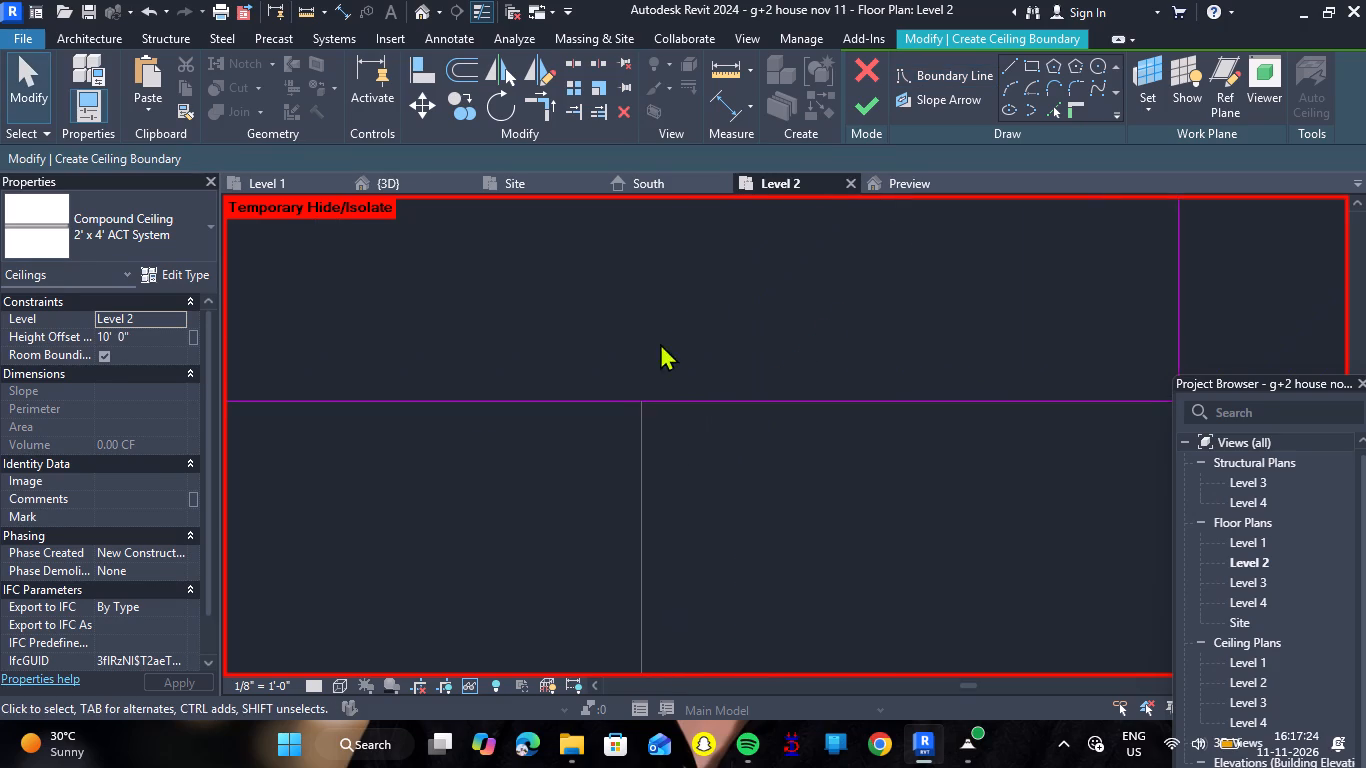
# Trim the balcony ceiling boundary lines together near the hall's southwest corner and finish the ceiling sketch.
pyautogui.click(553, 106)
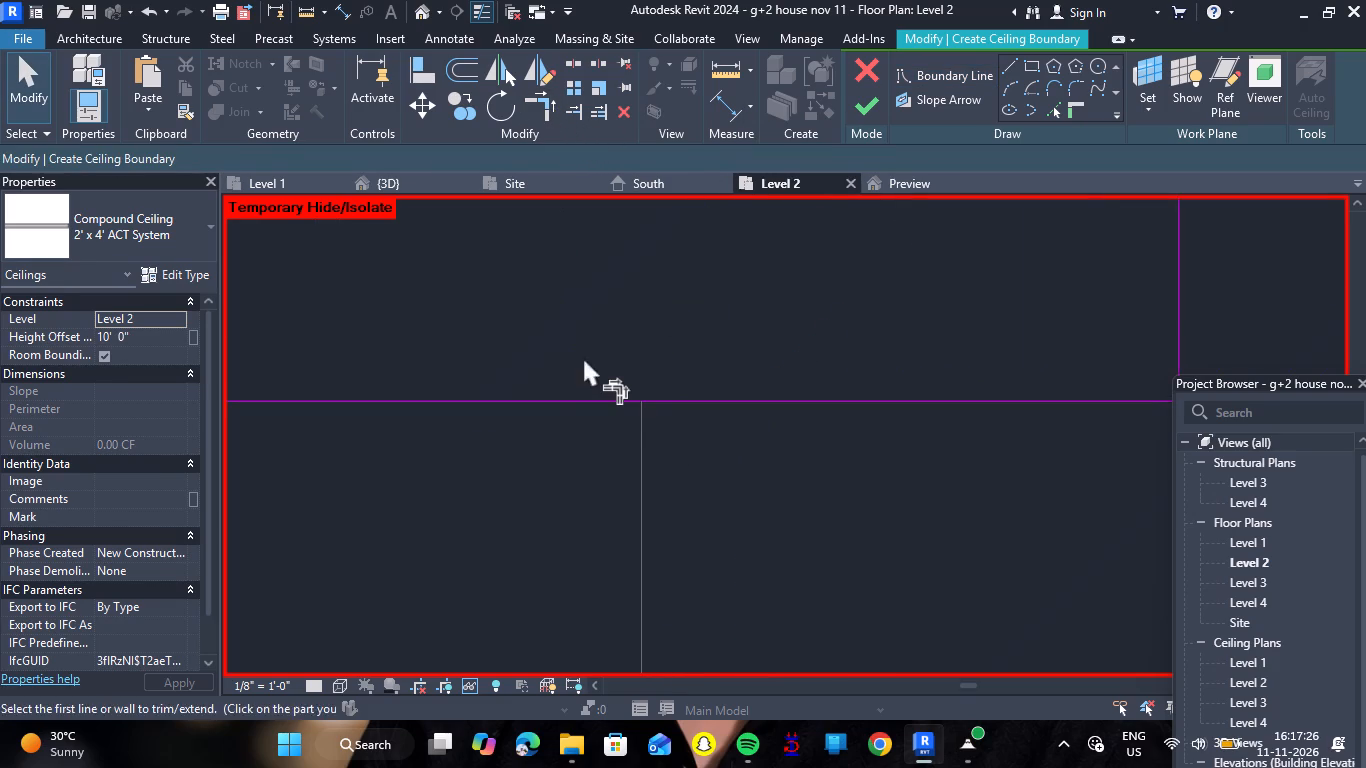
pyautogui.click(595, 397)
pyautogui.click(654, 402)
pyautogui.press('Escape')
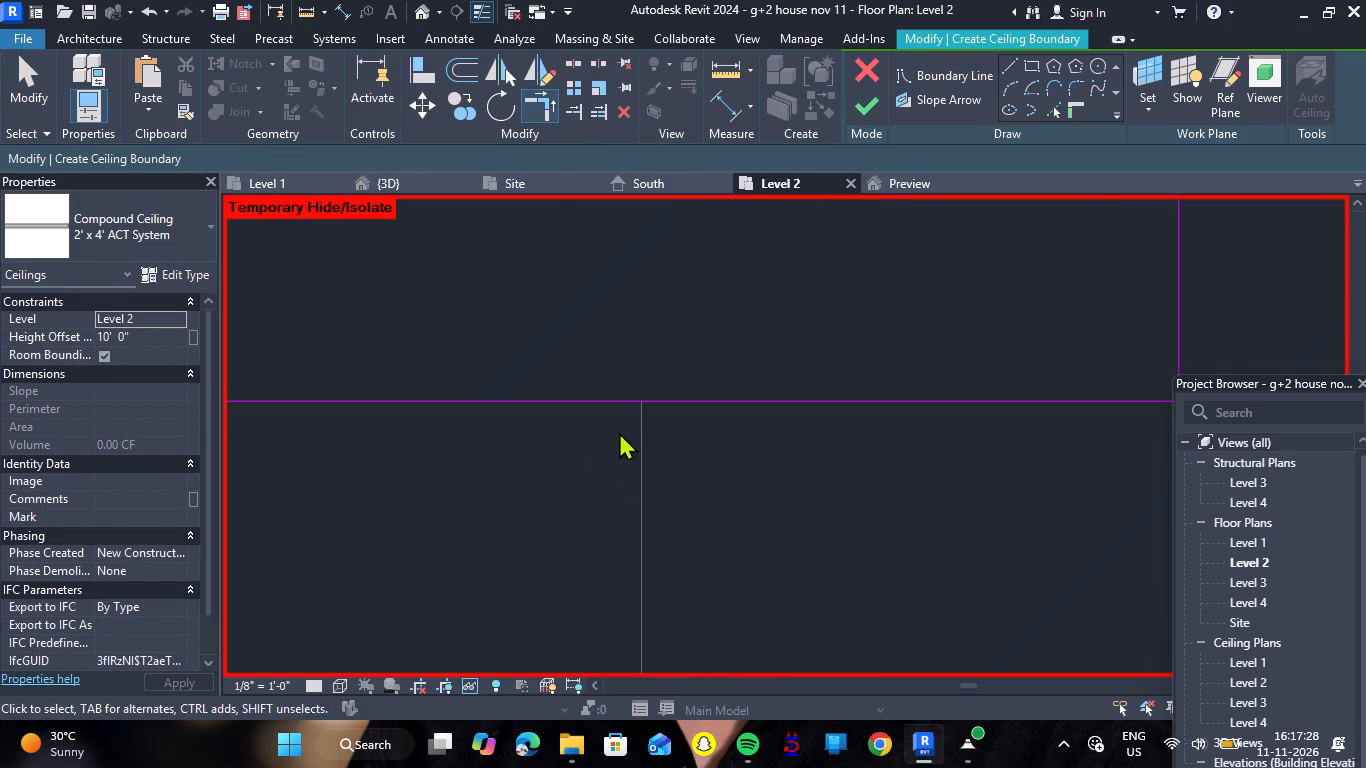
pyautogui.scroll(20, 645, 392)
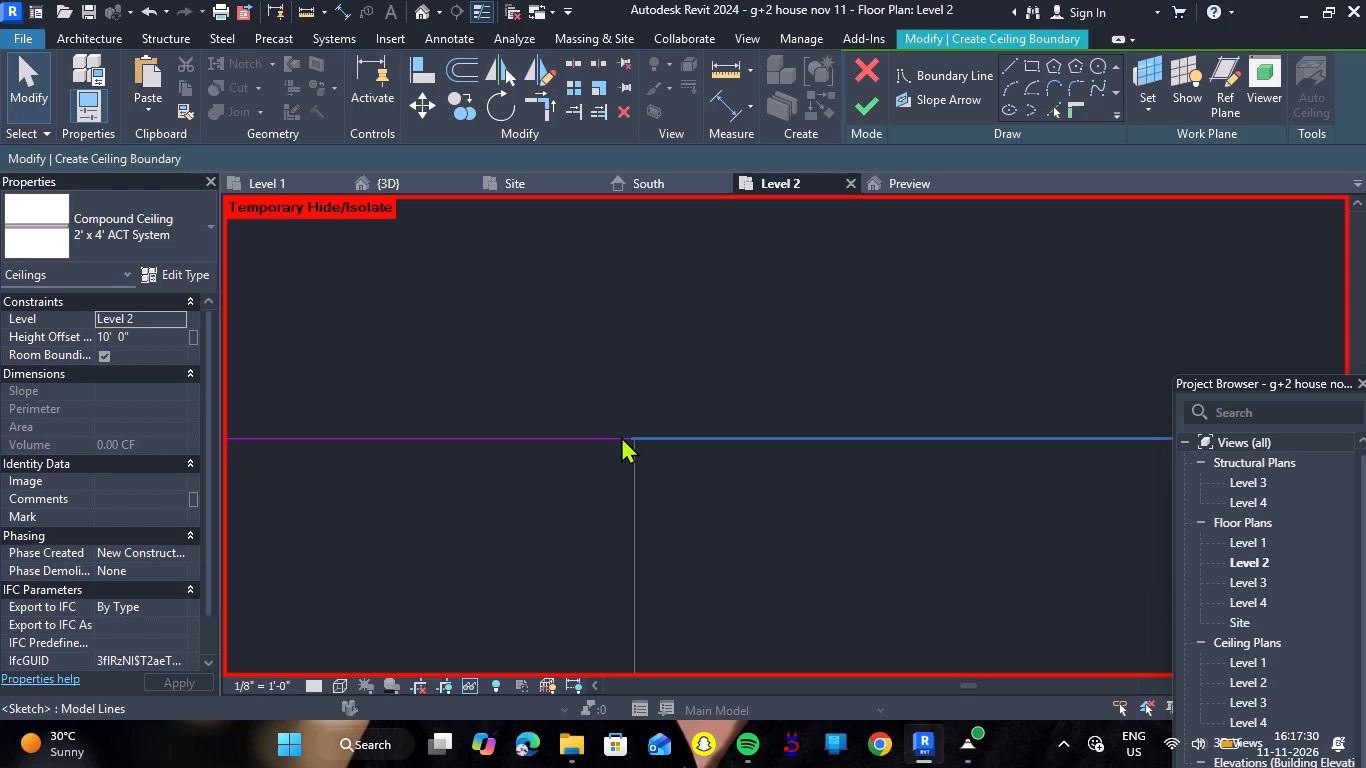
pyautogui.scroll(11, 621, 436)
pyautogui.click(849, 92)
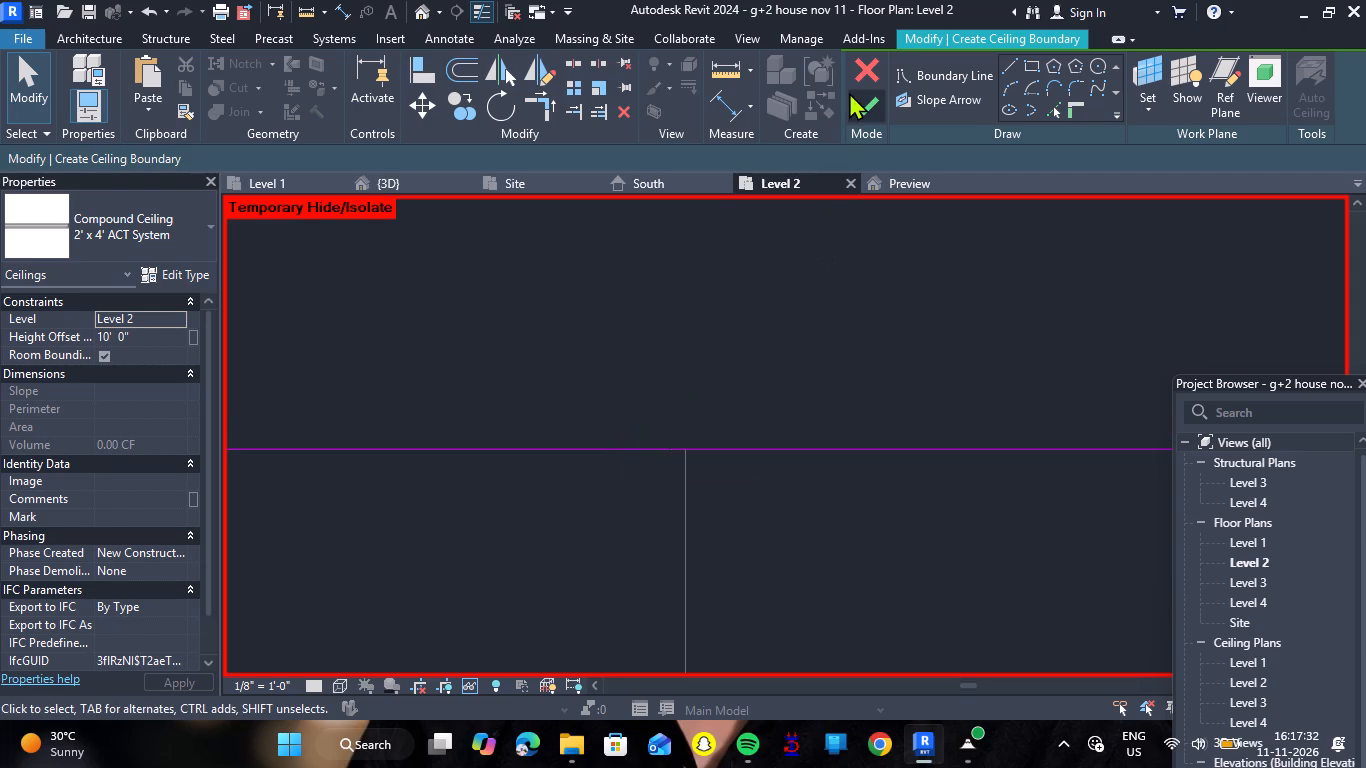
# Check the balcony ceiling in the 3D view and delete it.
pyautogui.scroll(-20, 774, 321)
pyautogui.scroll(-4, 774, 321)
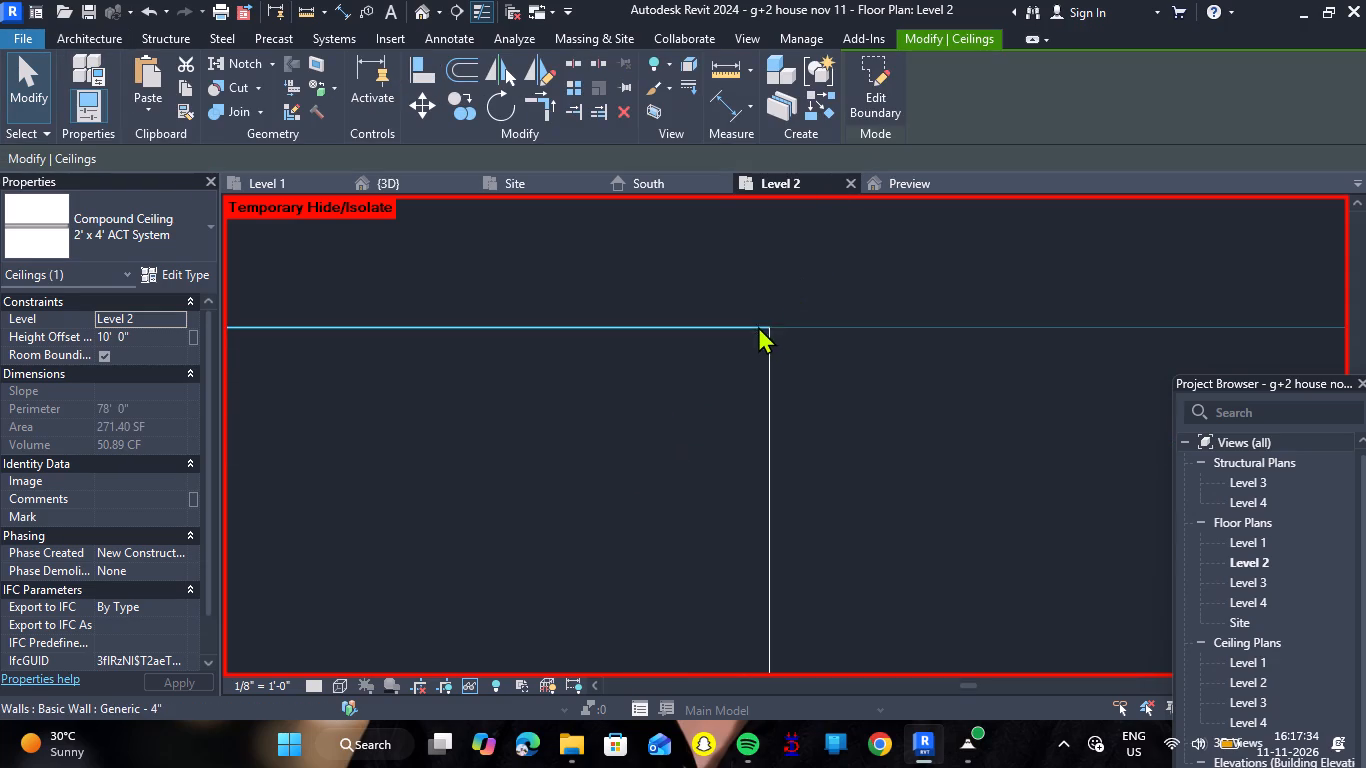
pyautogui.scroll(-3, 758, 326)
pyautogui.click(439, 185)
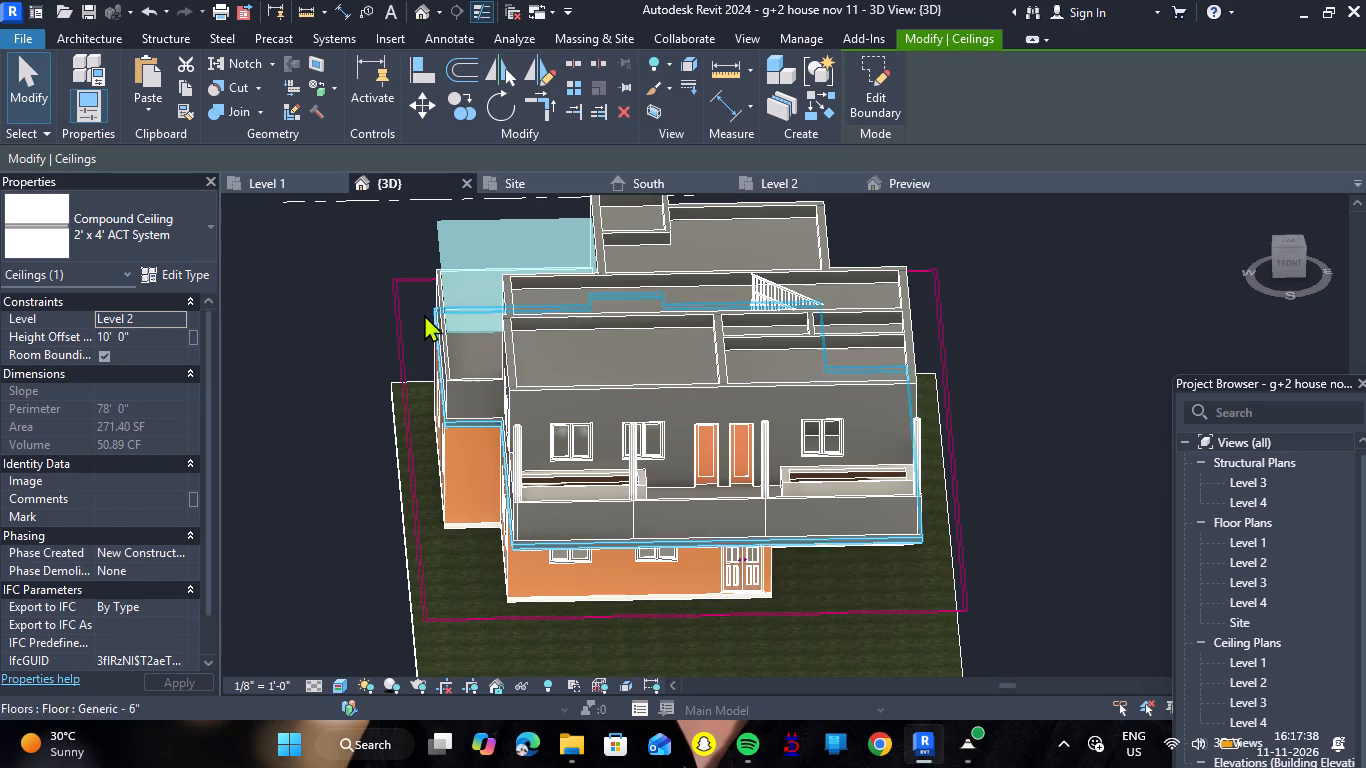
pyautogui.click(333, 326)
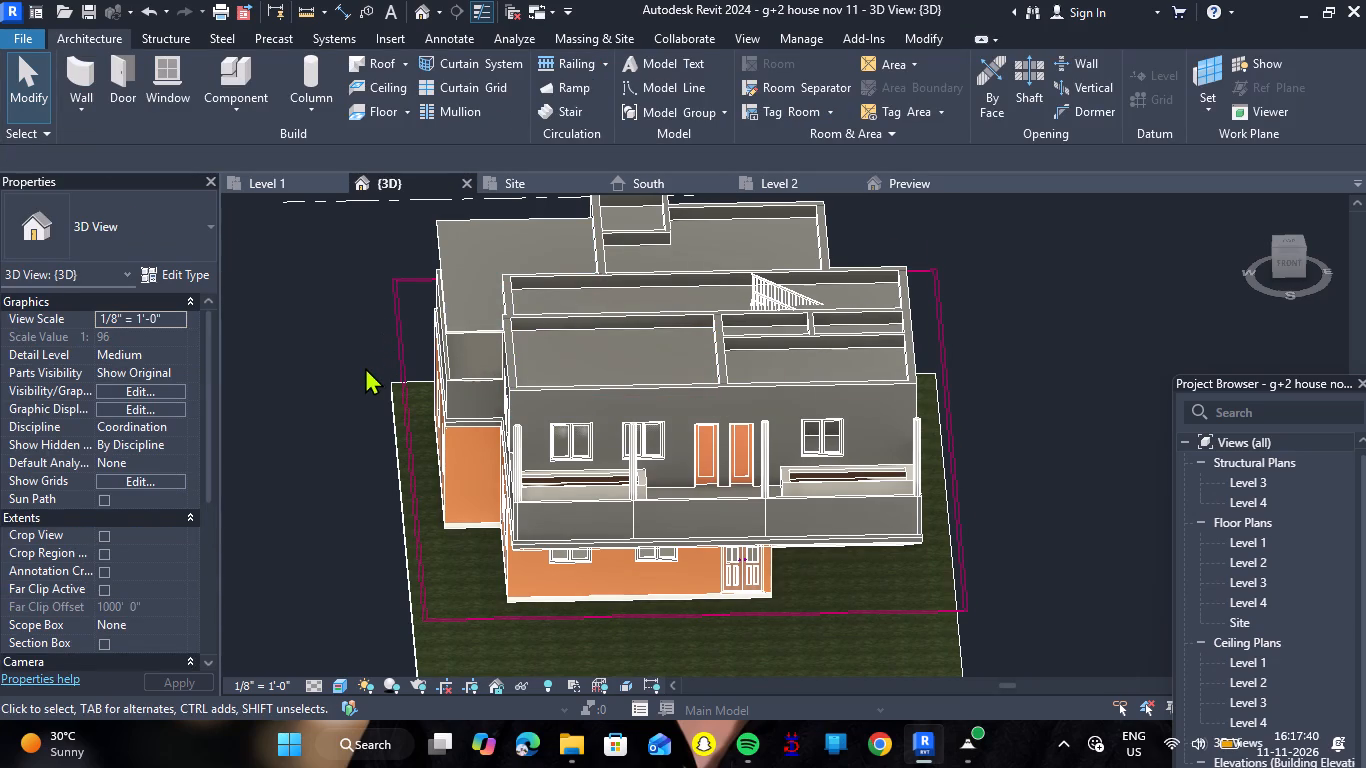
pyautogui.keyDown('shift'); pyautogui.moveTo(352, 387); pyautogui.dragTo(452, 316, button='right'); pyautogui.keyUp('shift')
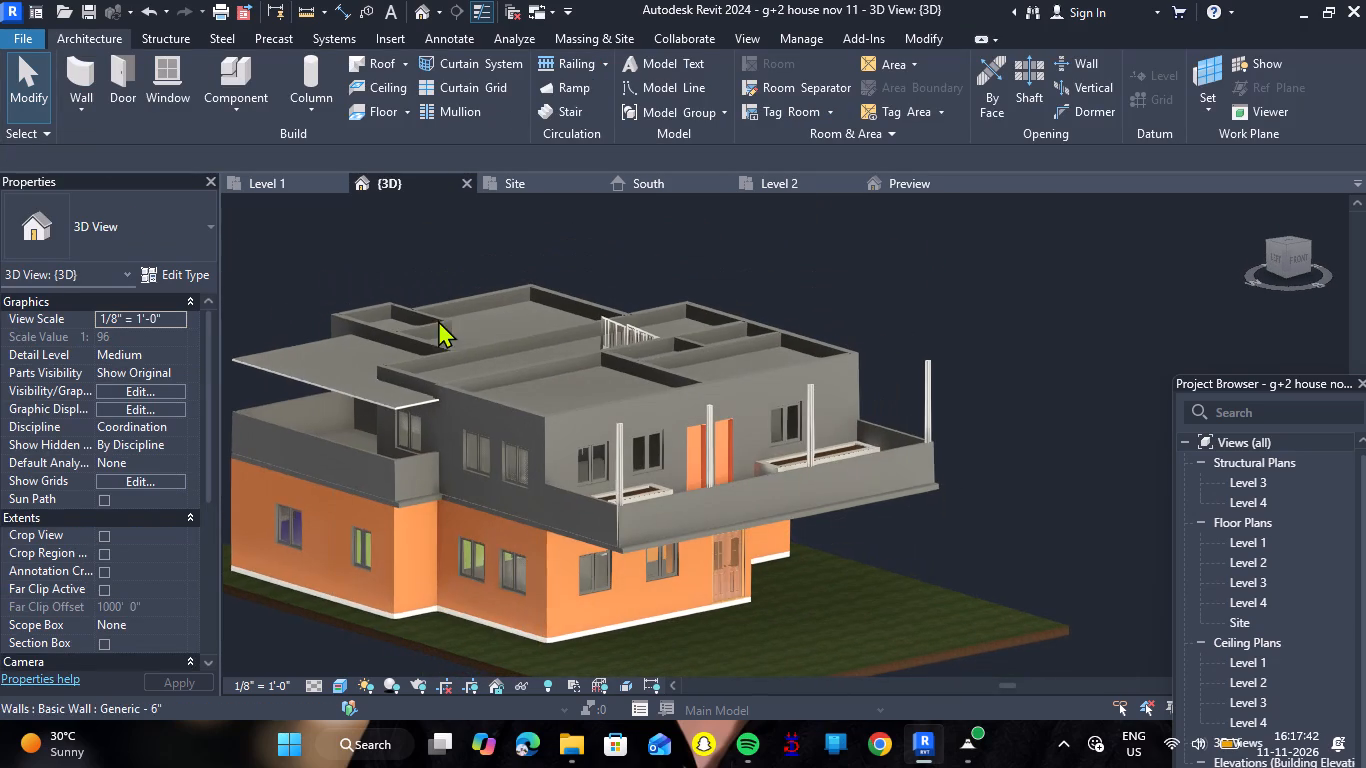
pyautogui.scroll(3, 453, 316)
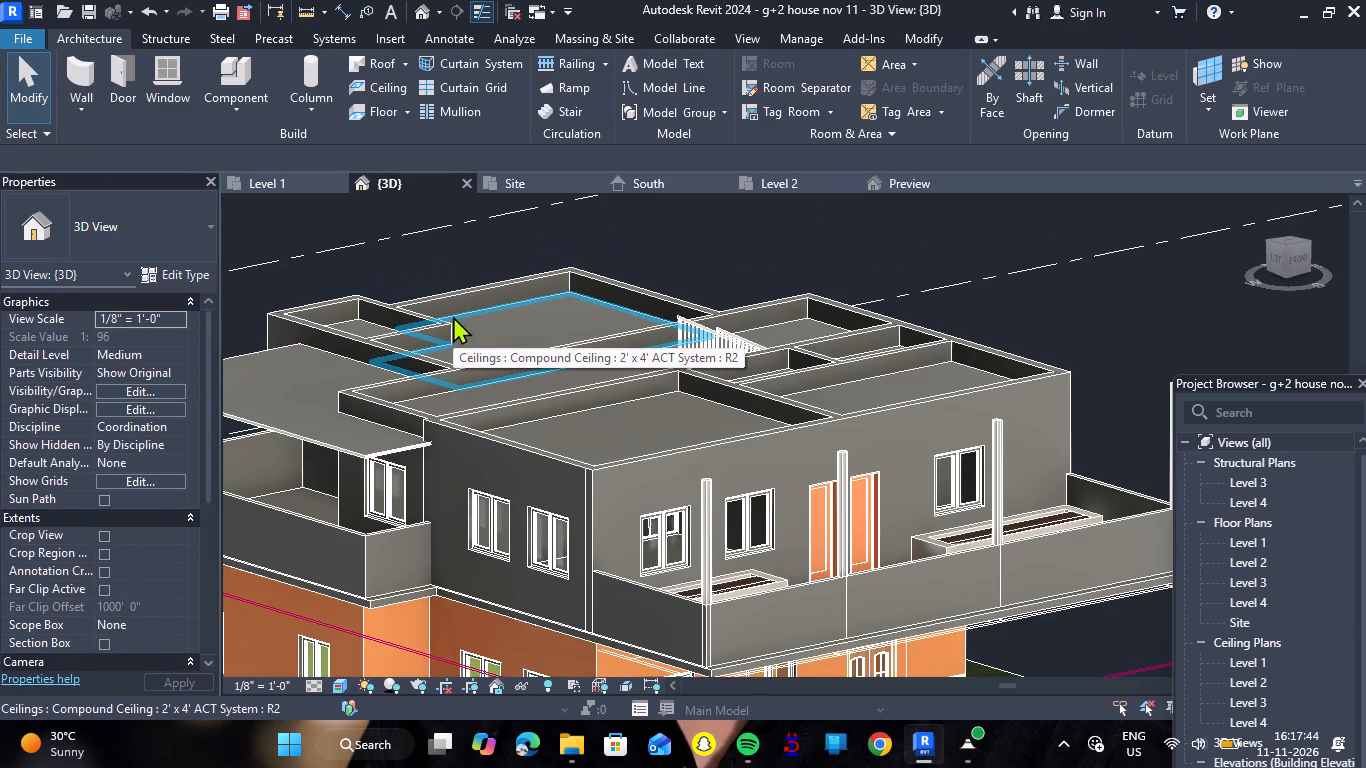
pyautogui.scroll(-1, 453, 316)
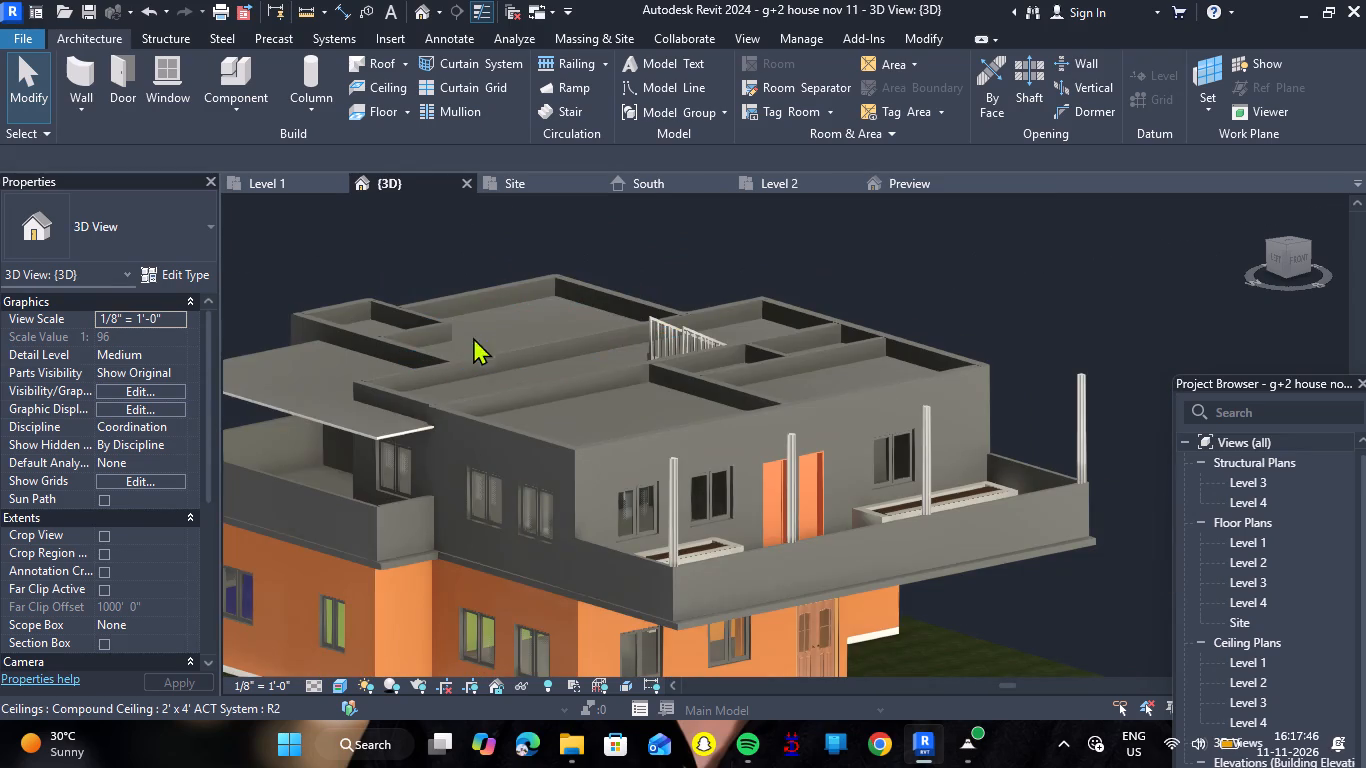
pyautogui.click(361, 433)
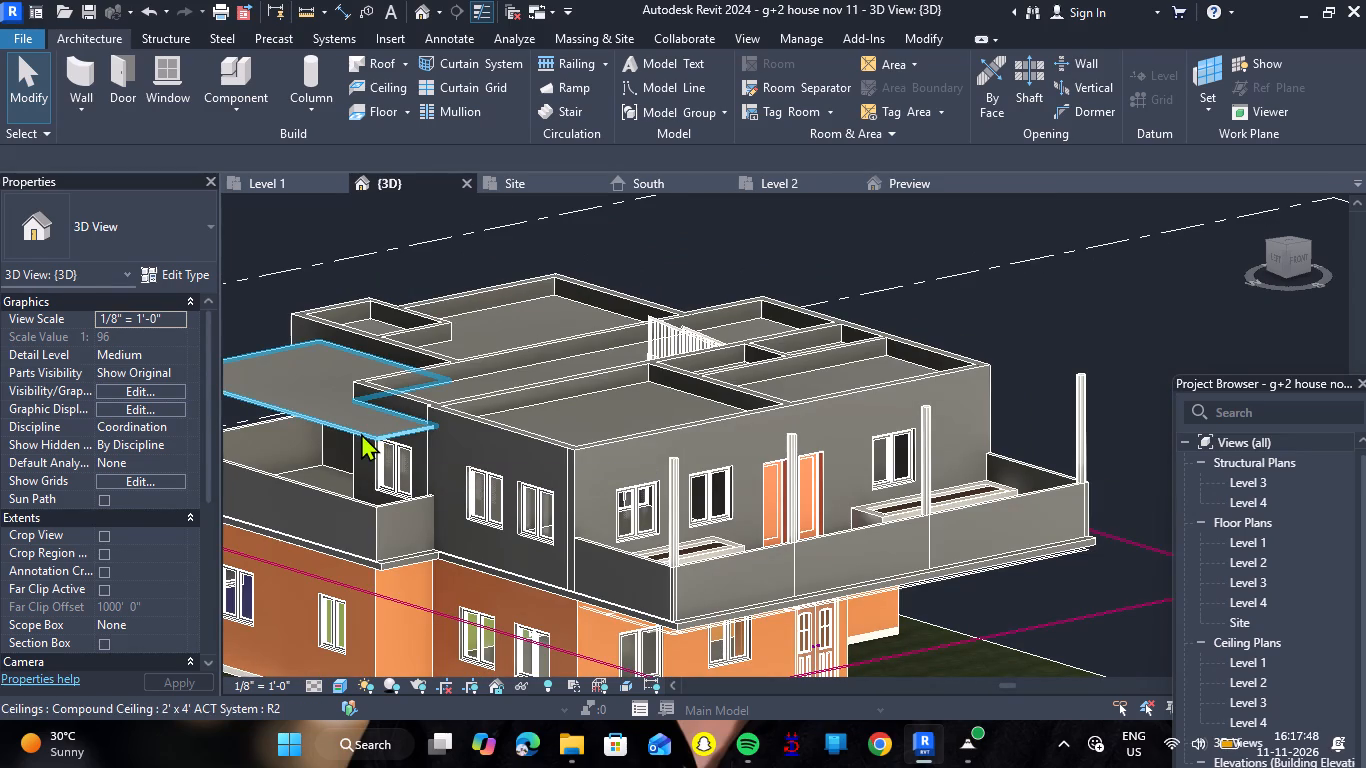
pyautogui.press('Delete')
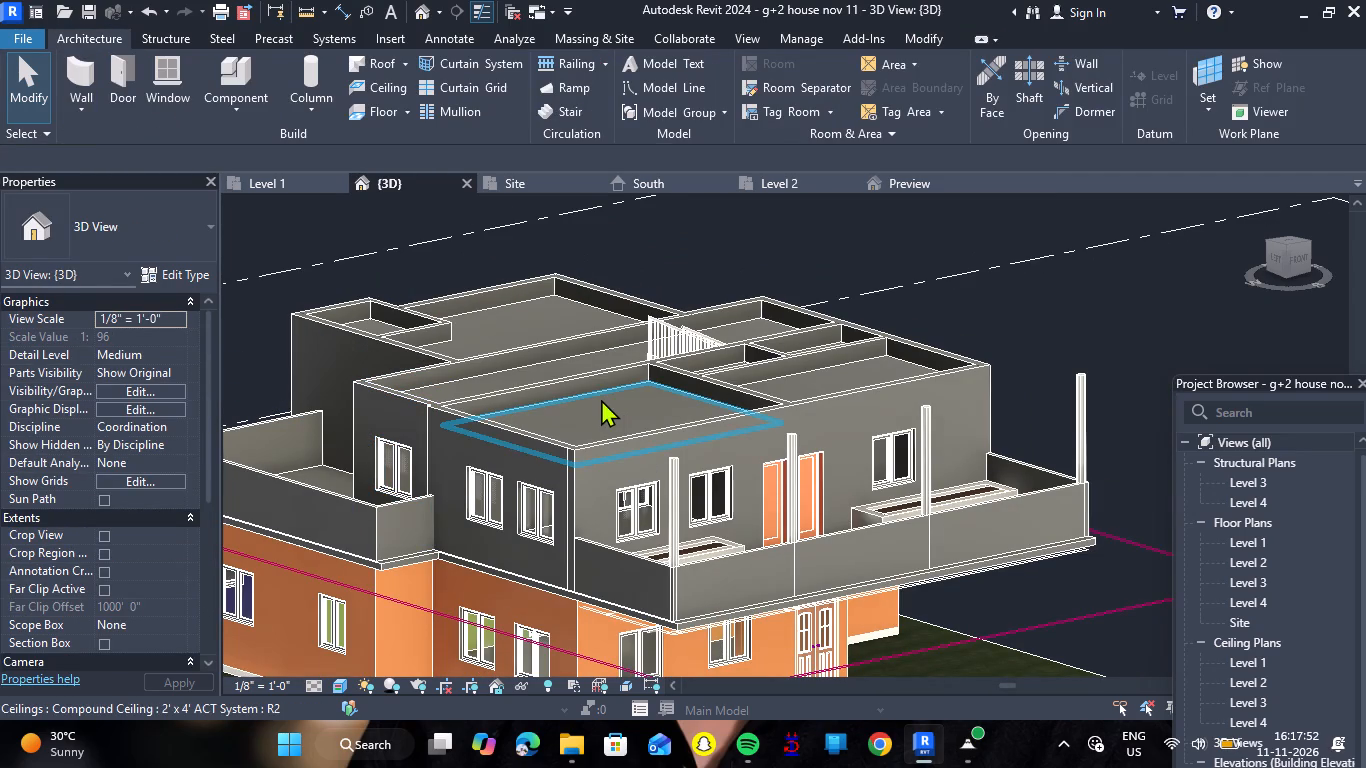
# Start a floor on Level 3 in the Level 2 plan, picking boundary lines along the house's east wall, open area's south and west edges, and bedroom's west wall.
pyautogui.click(807, 185)
pyautogui.click(374, 123)
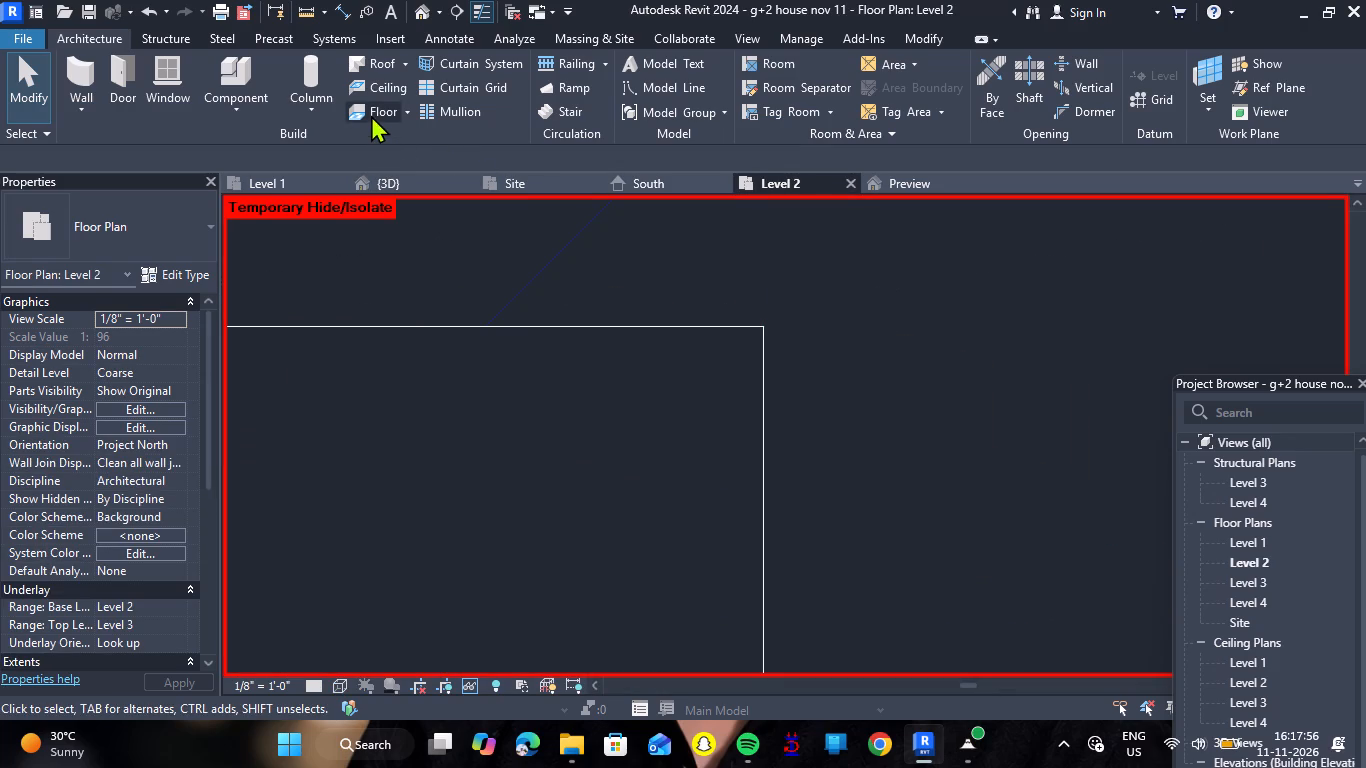
pyautogui.click(371, 115)
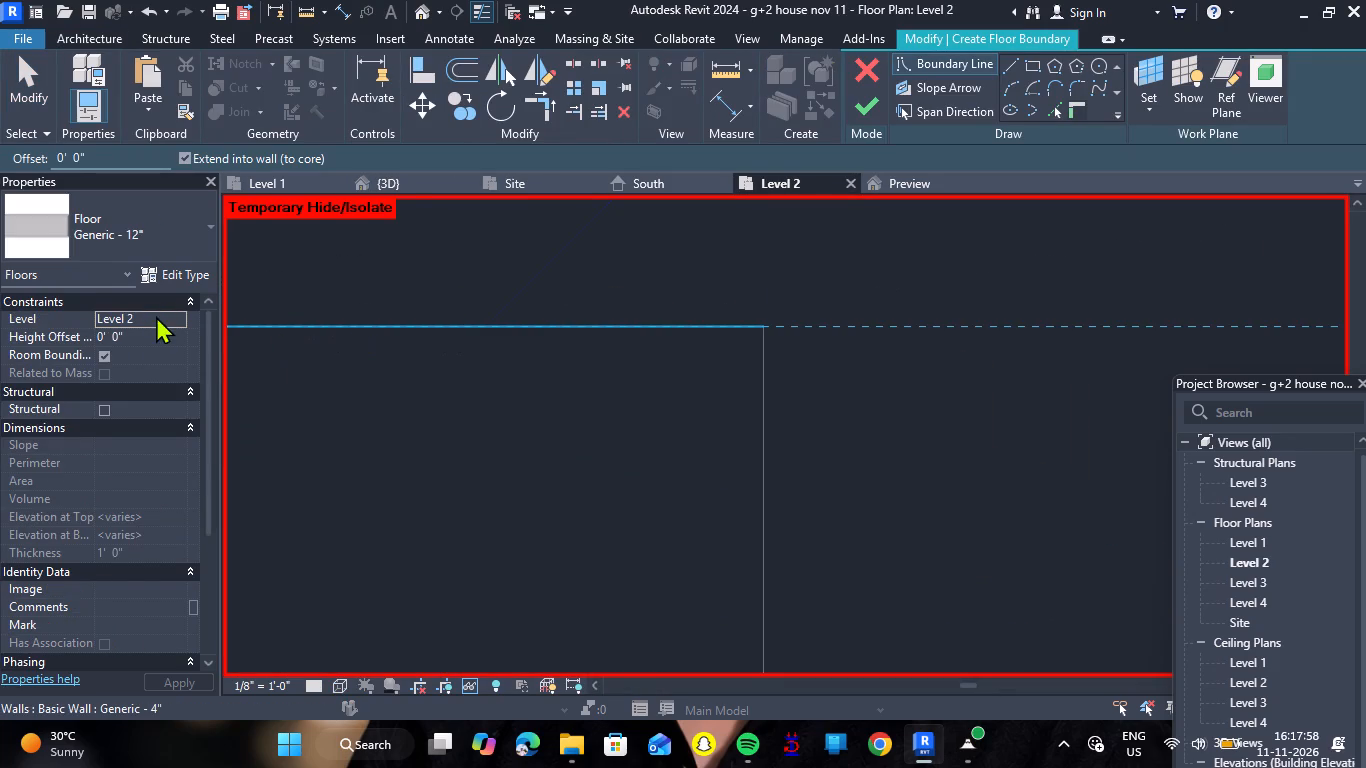
pyautogui.click(181, 320)
pyautogui.click(142, 362)
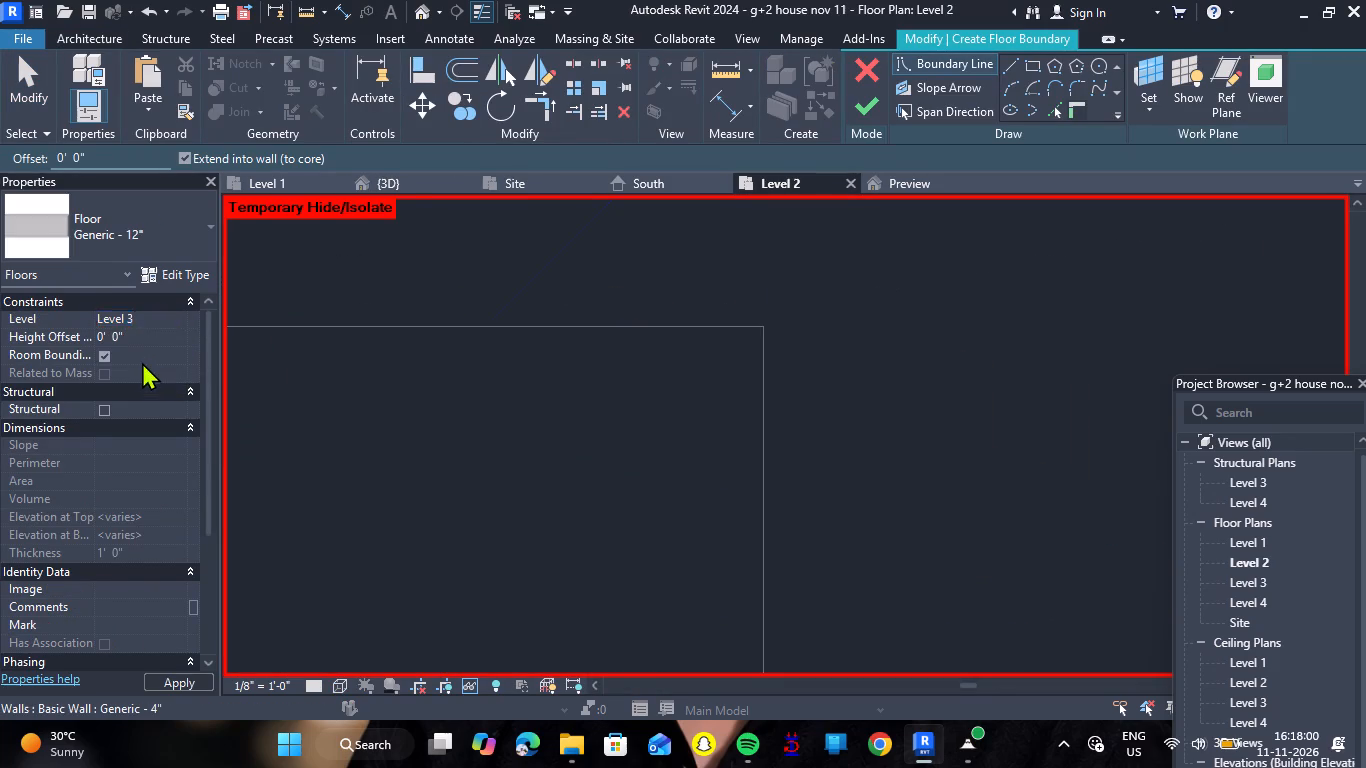
pyautogui.scroll(-14, 393, 362)
pyautogui.scroll(-14, 476, 401)
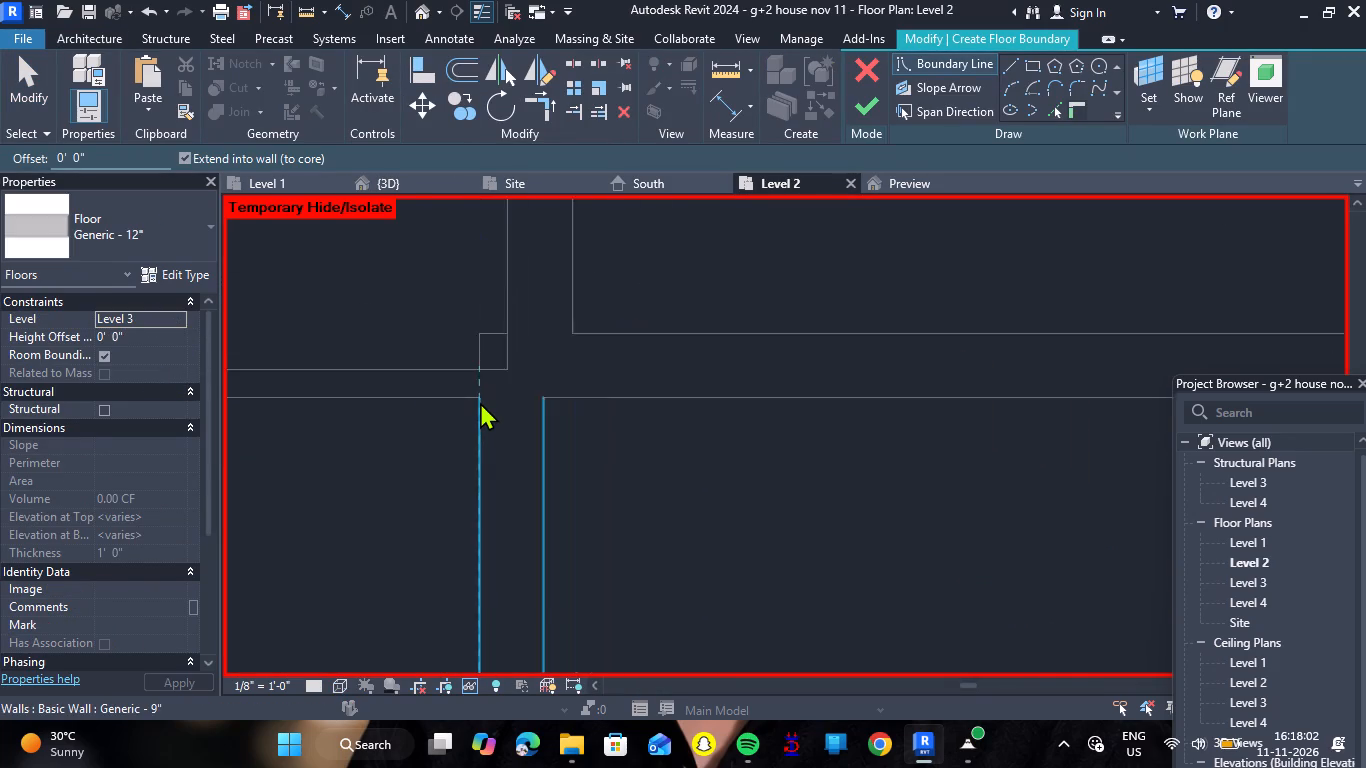
pyautogui.scroll(-16, 480, 401)
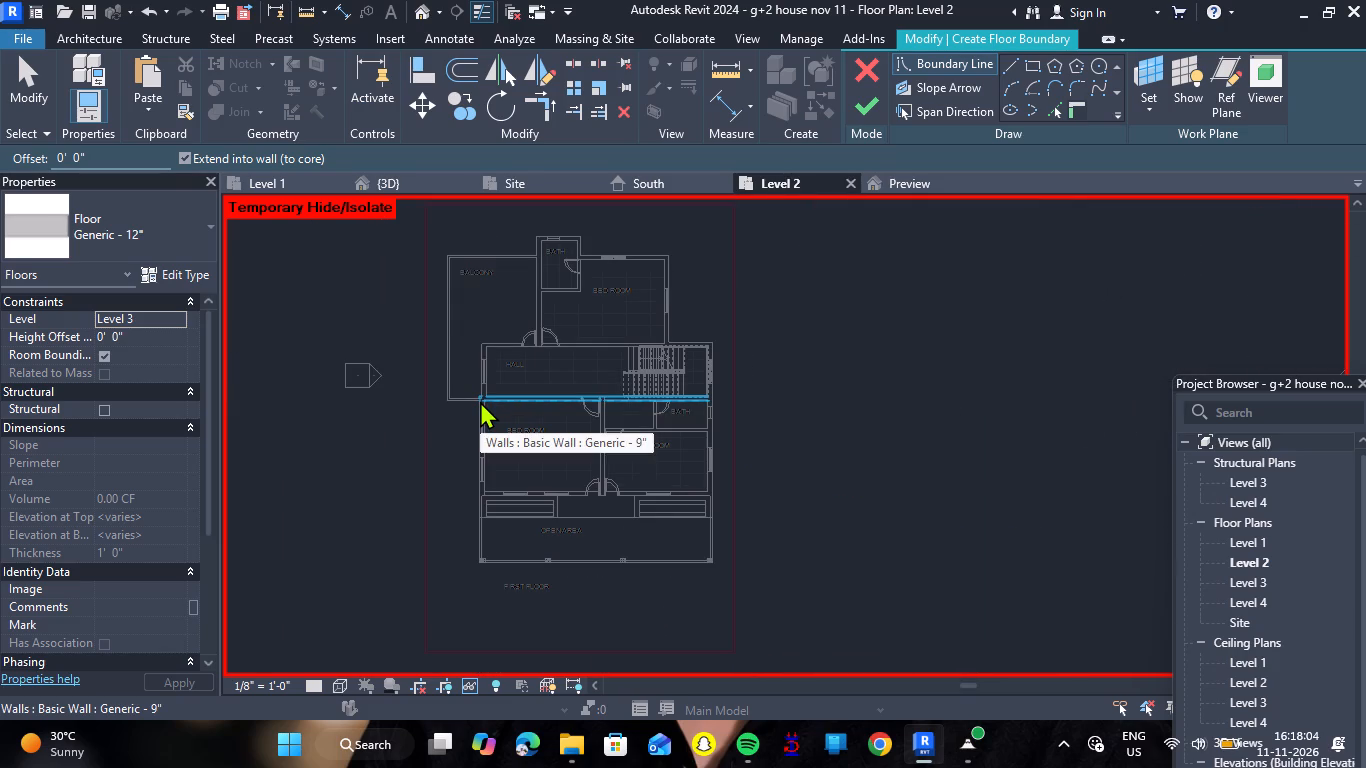
pyautogui.click(1051, 111)
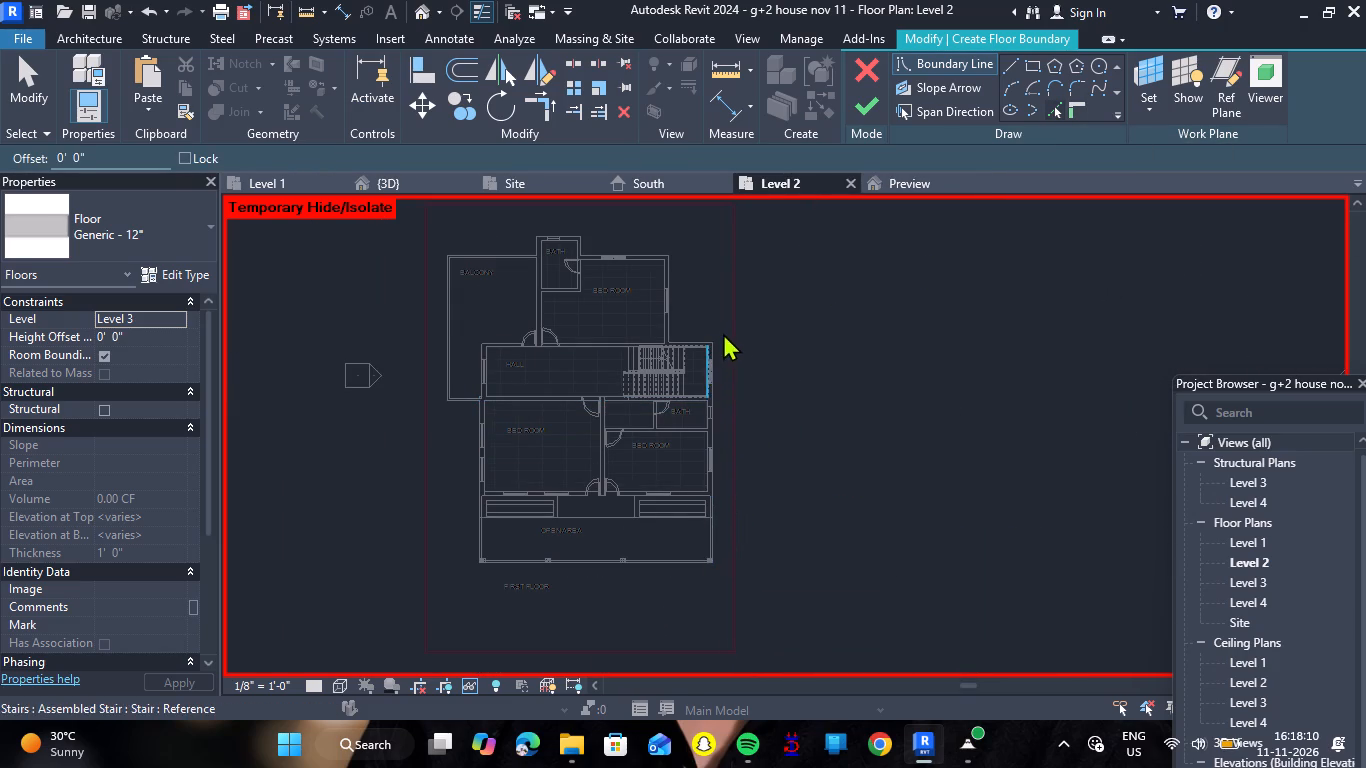
pyautogui.scroll(7, 724, 332)
pyautogui.click(696, 371)
pyautogui.scroll(-6, 711, 397)
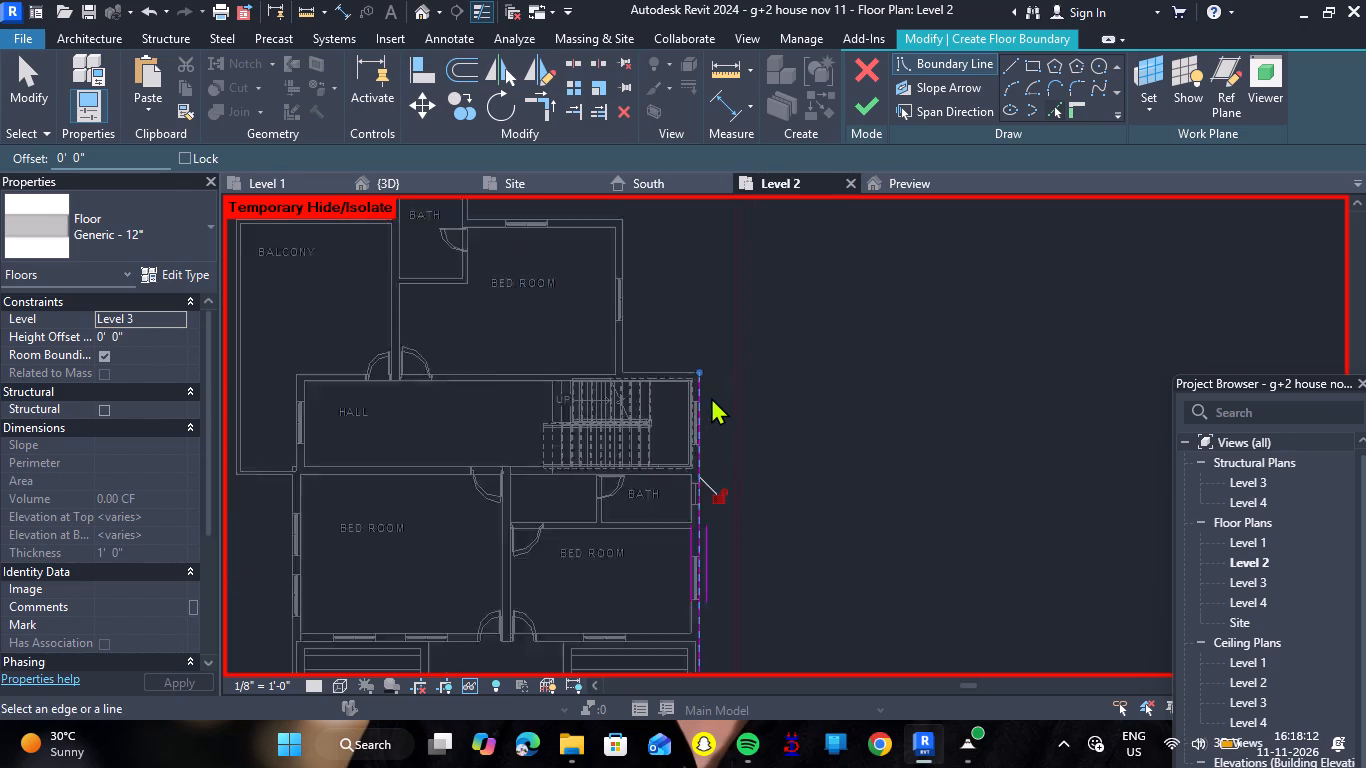
pyautogui.click(631, 638)
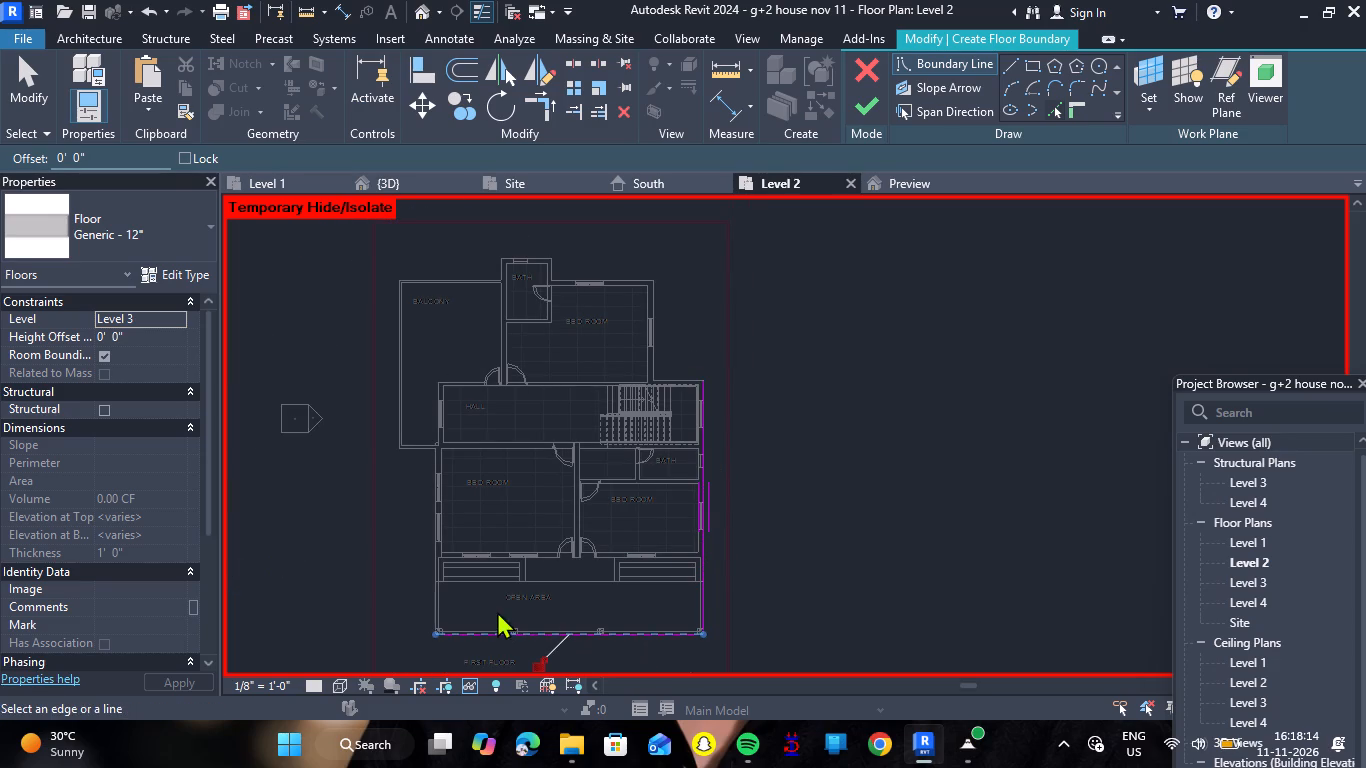
pyautogui.click(428, 602)
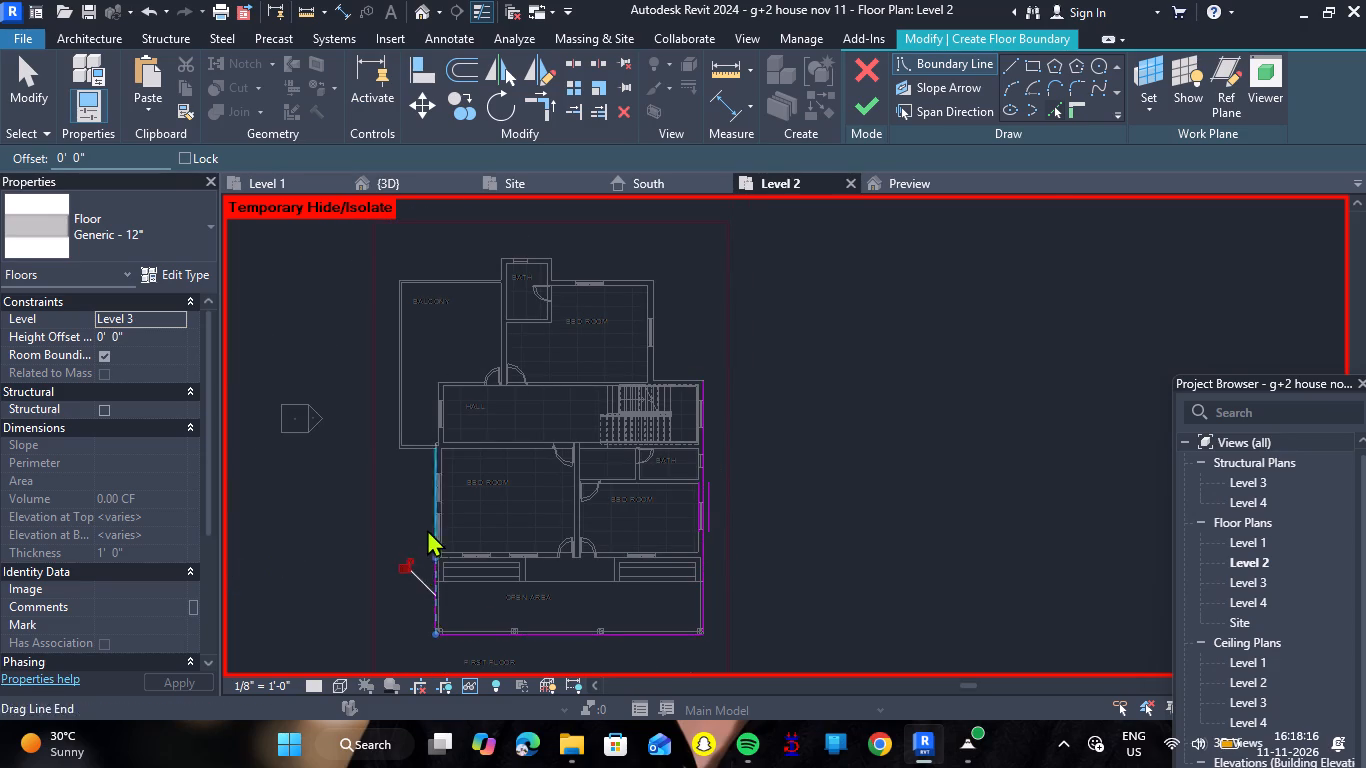
pyautogui.scroll(7, 425, 526)
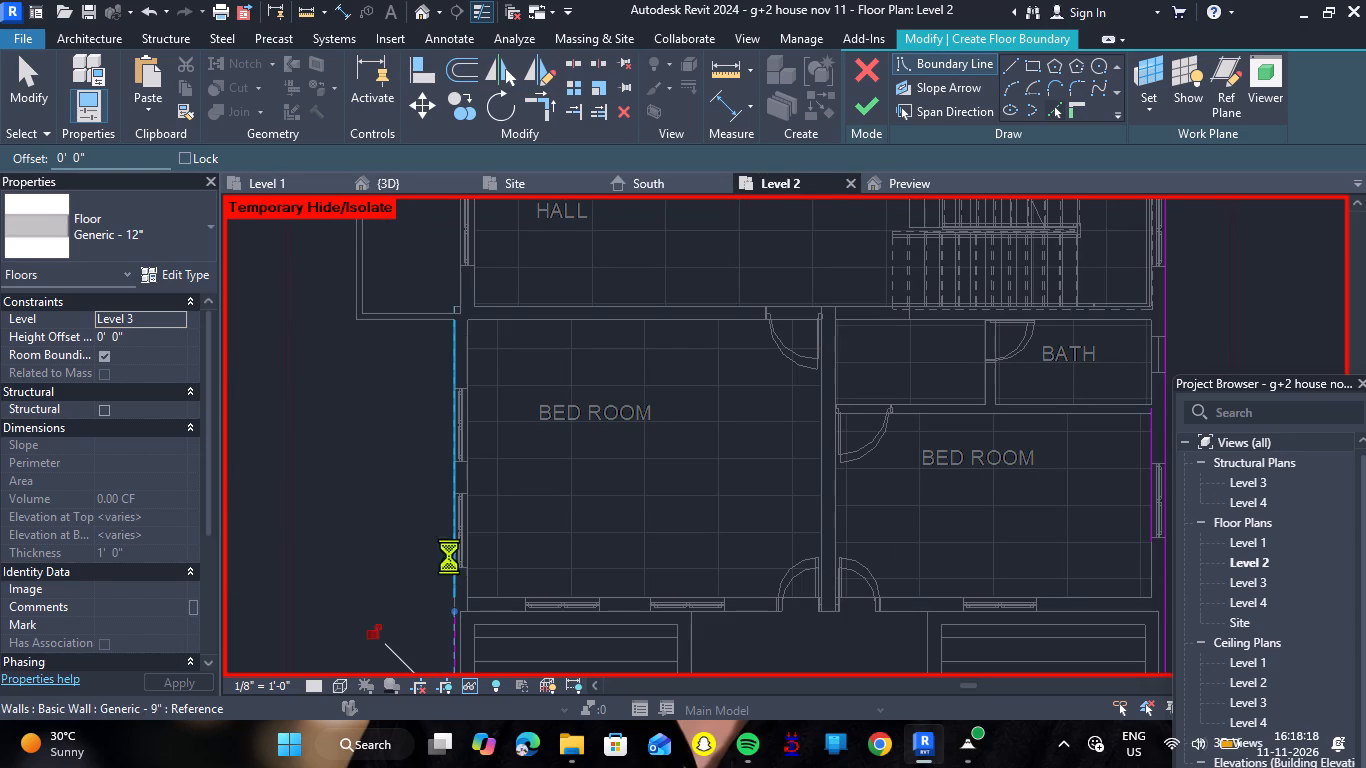
pyautogui.click(449, 556)
# Pick floor boundary lines along the balcony's south, west and north outer edges.
pyautogui.click(411, 319)
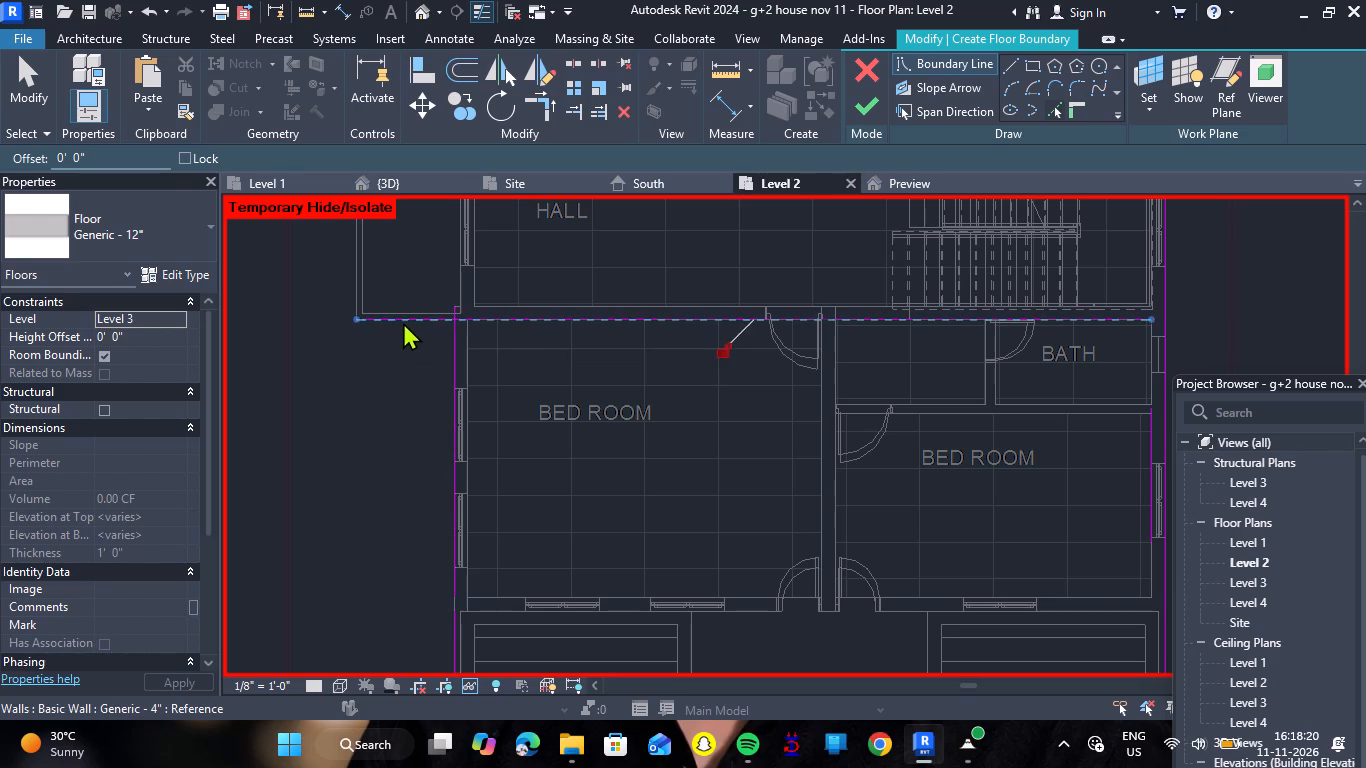
pyautogui.scroll(-5, 396, 350)
pyautogui.click(374, 314)
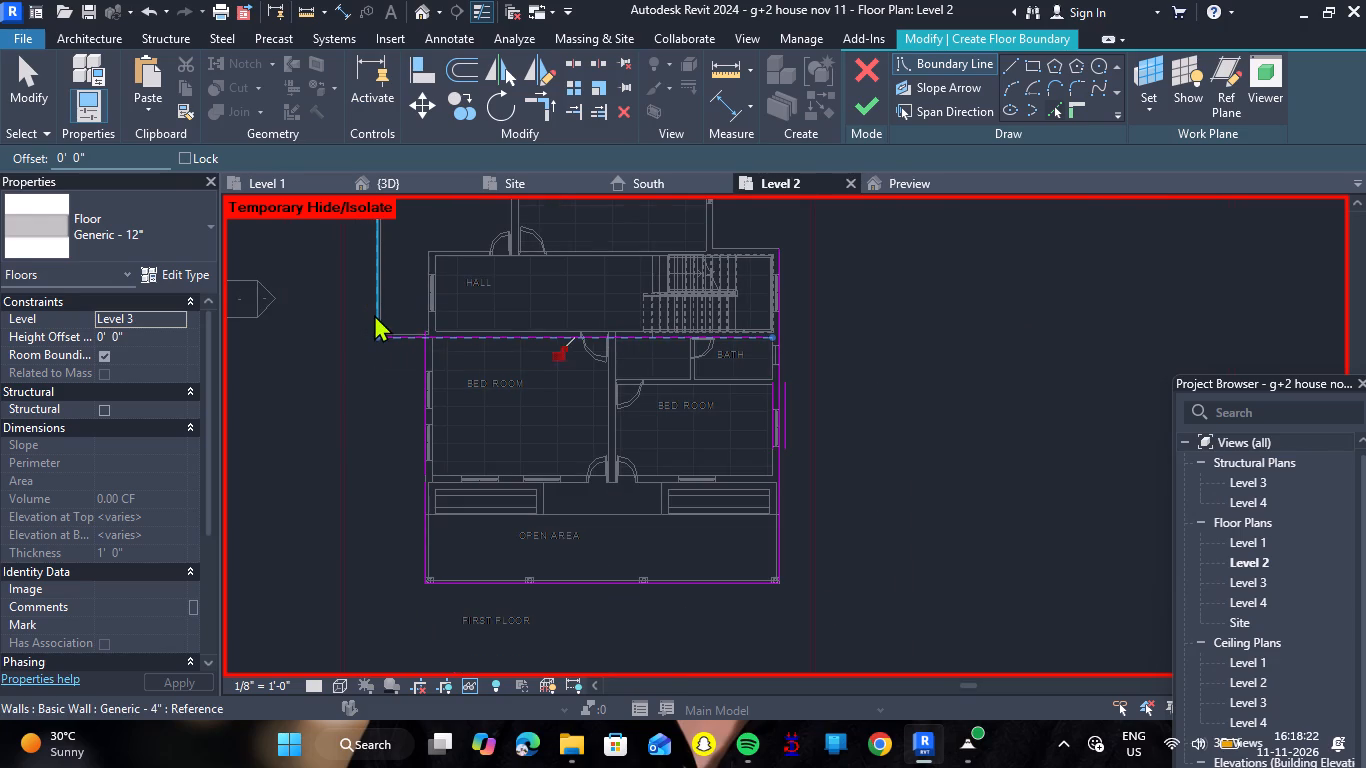
pyautogui.scroll(-6, 382, 330)
pyautogui.scroll(8, 399, 234)
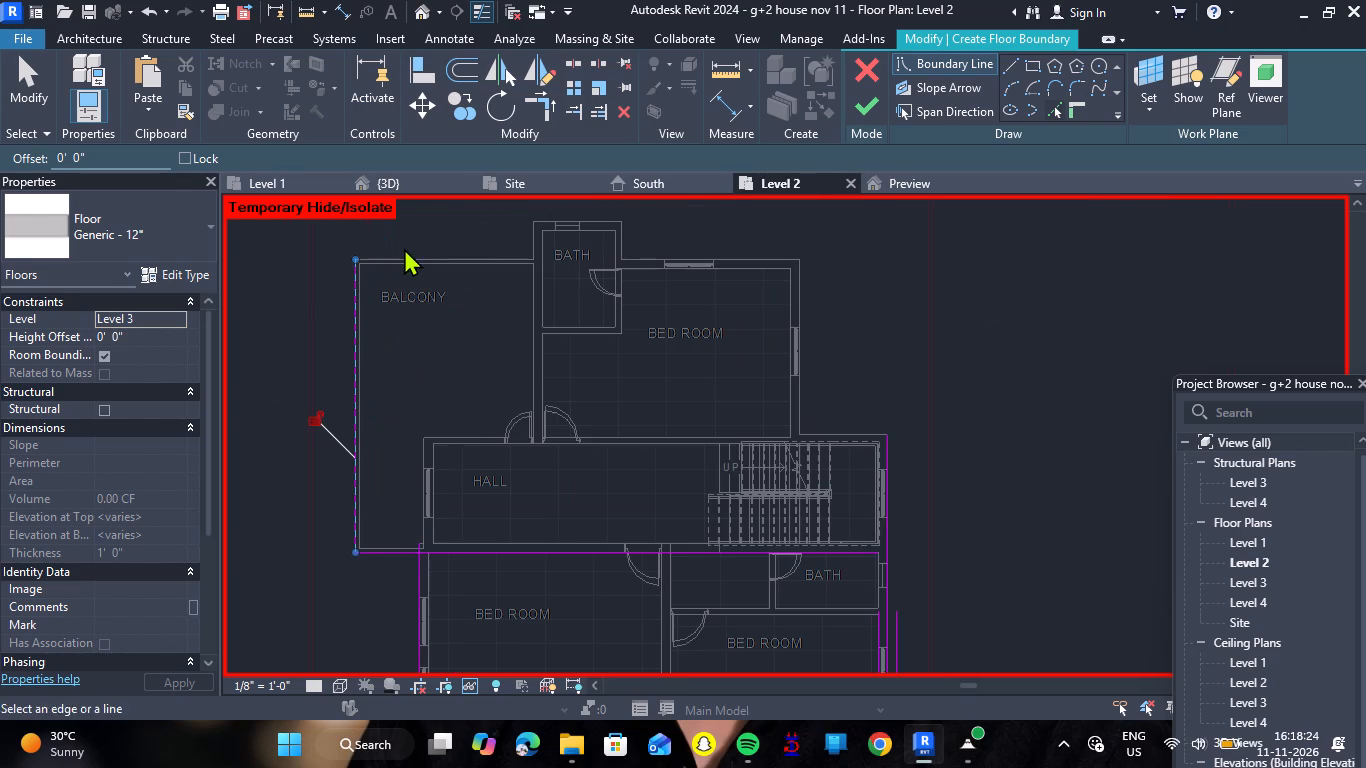
pyautogui.click(405, 252)
# Pick floor boundary lines along the upper bath's west, north and east walls, the upper bedroom's north and east walls, and the wall above the stairs.
pyautogui.click(533, 233)
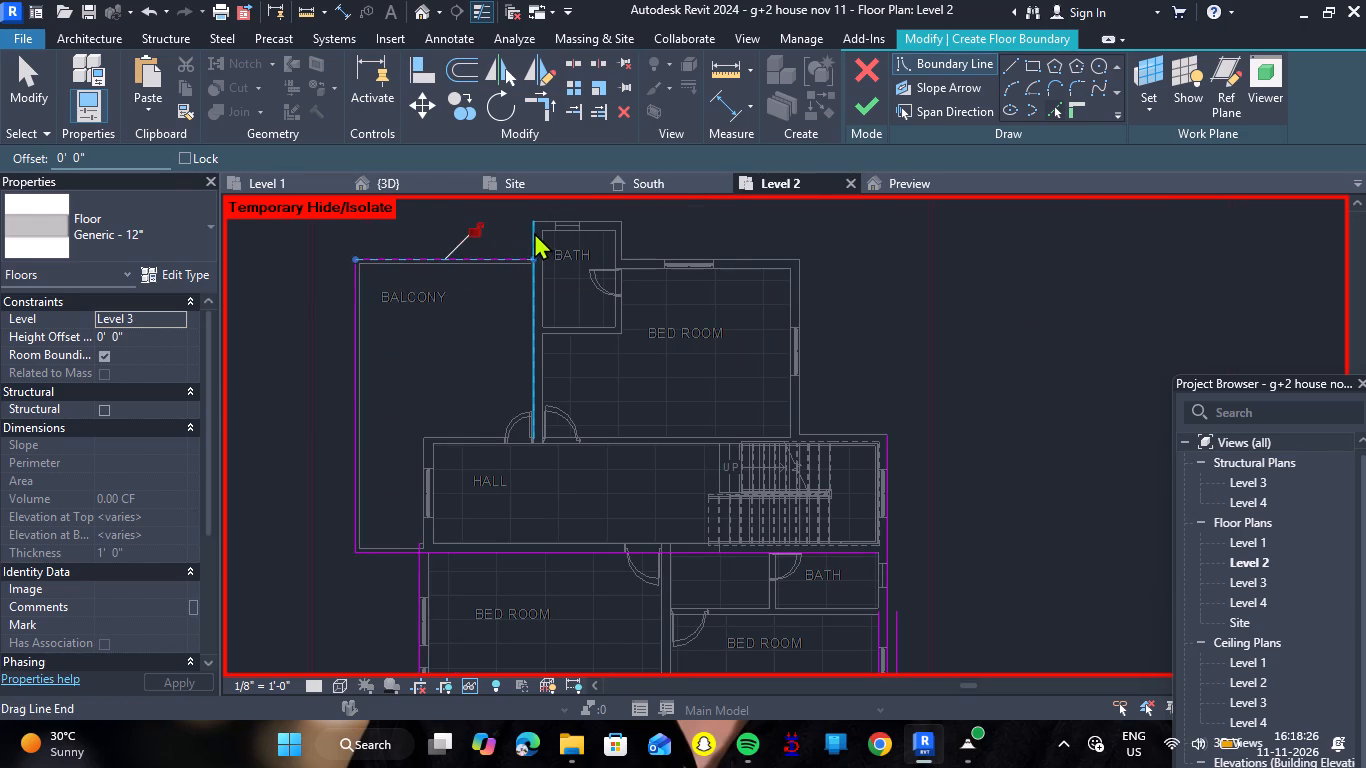
pyautogui.click(599, 222)
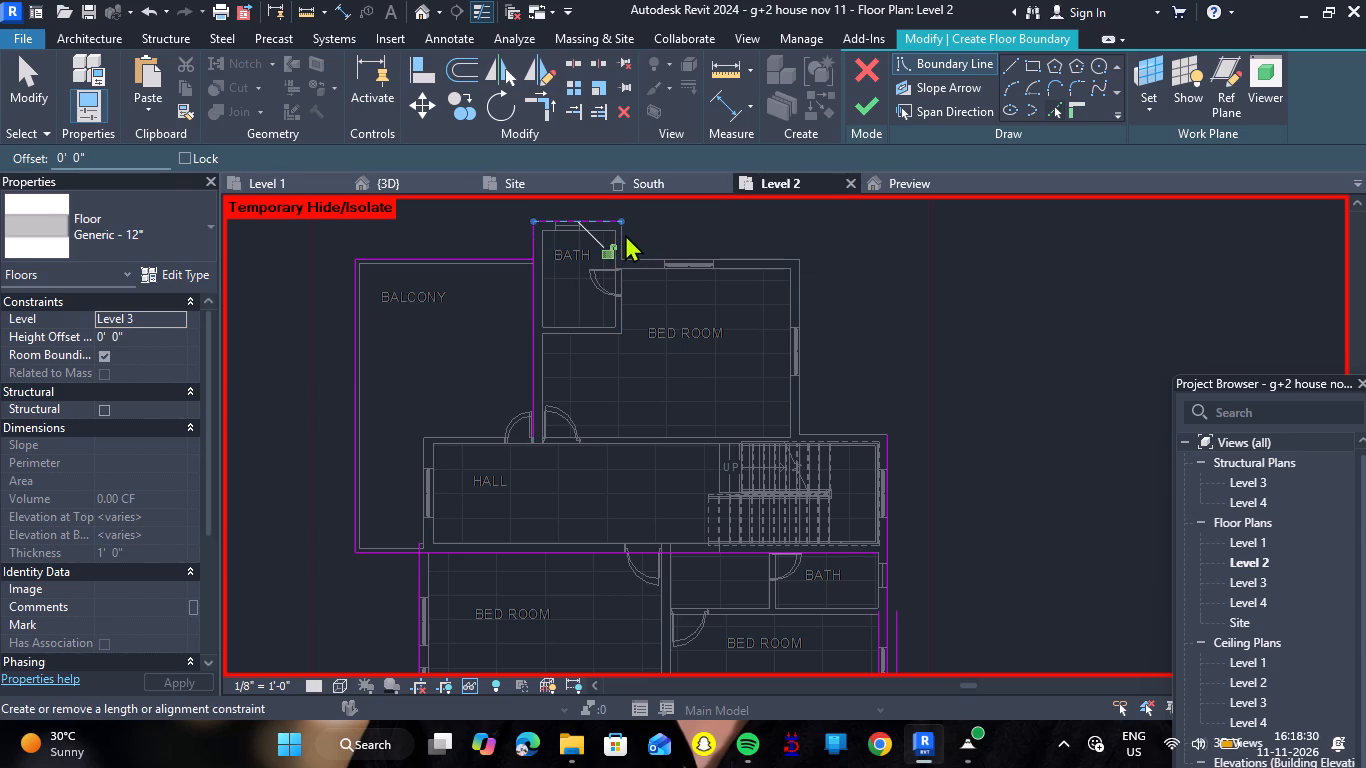
pyautogui.scroll(9, 619, 230)
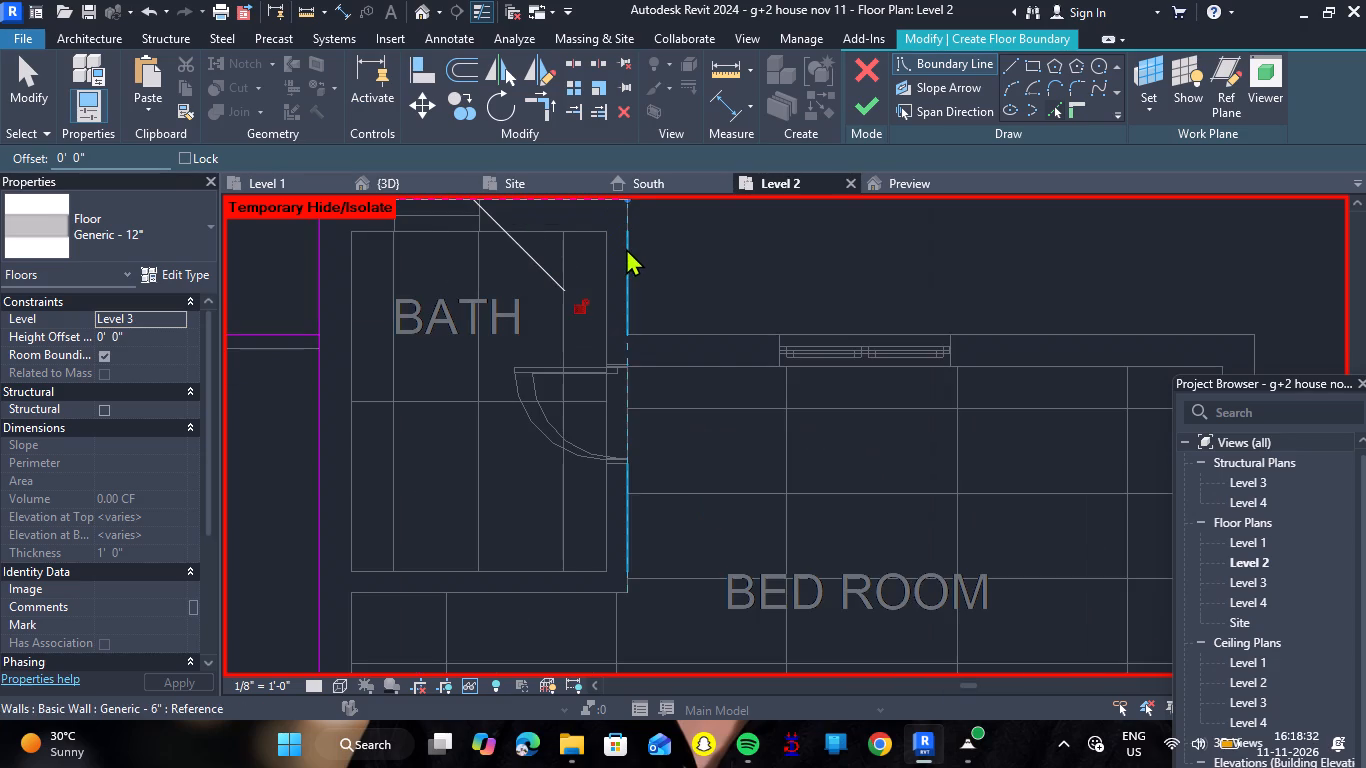
pyautogui.click(626, 248)
pyautogui.click(708, 329)
pyautogui.scroll(-7, 702, 291)
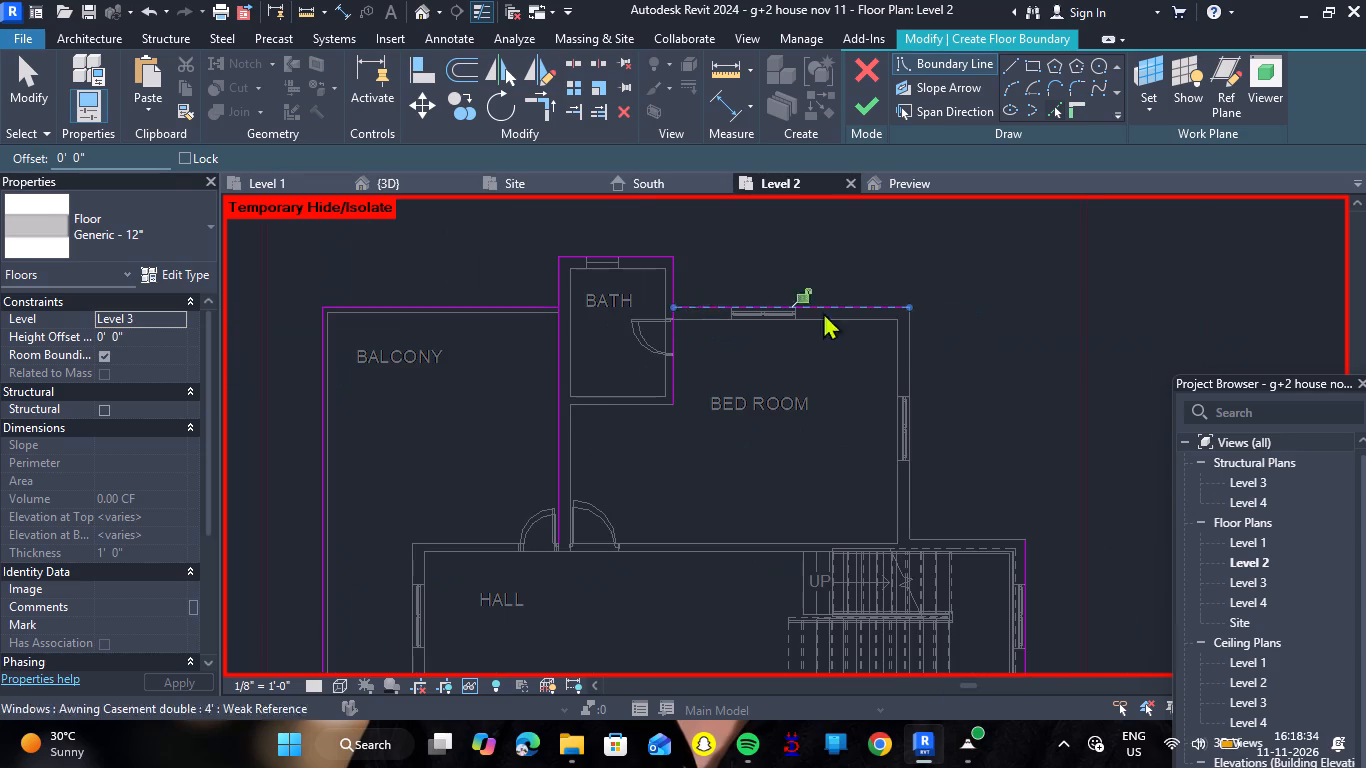
pyautogui.click(911, 353)
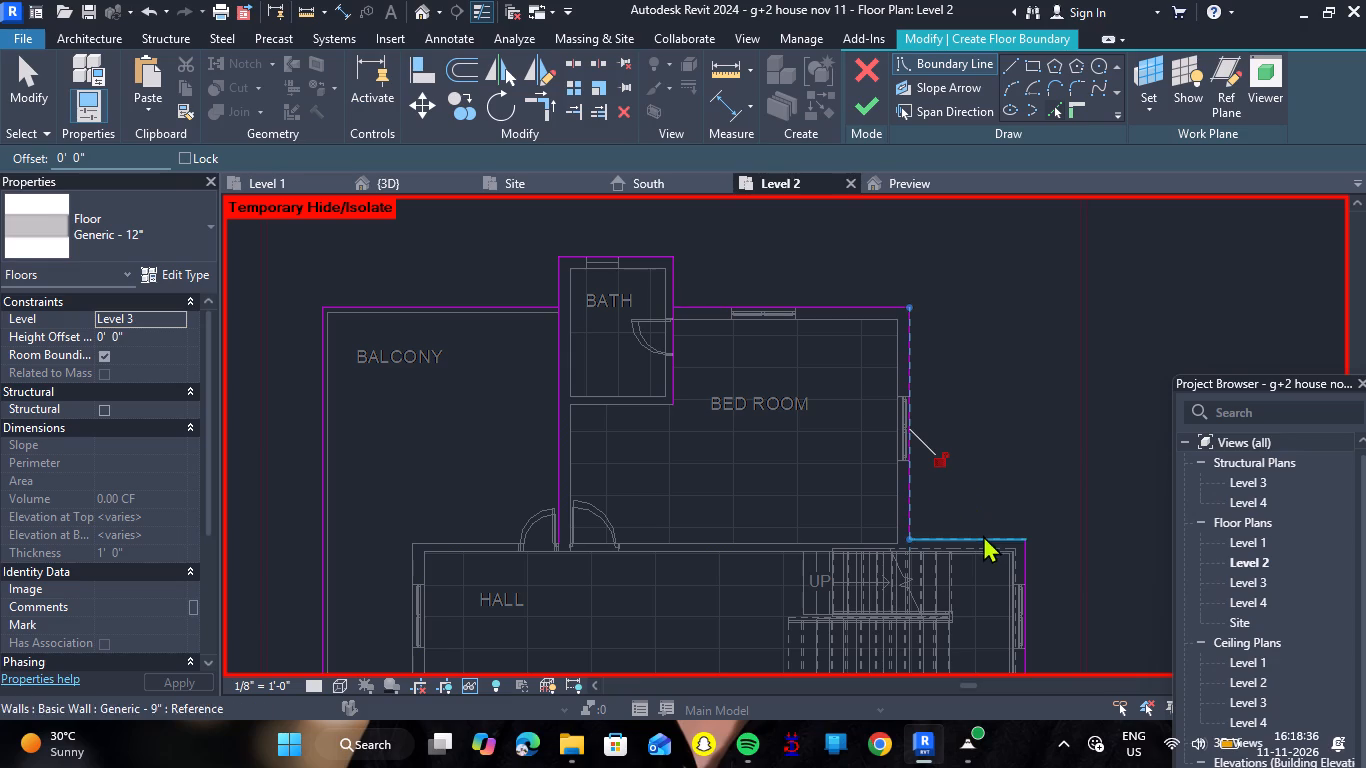
pyautogui.click(983, 535)
# Trim the floor boundary to corners where the balcony meets the bath, the bath meets the bedroom, and the balcony's south edge meets the lower bedroom.
pyautogui.click(538, 103)
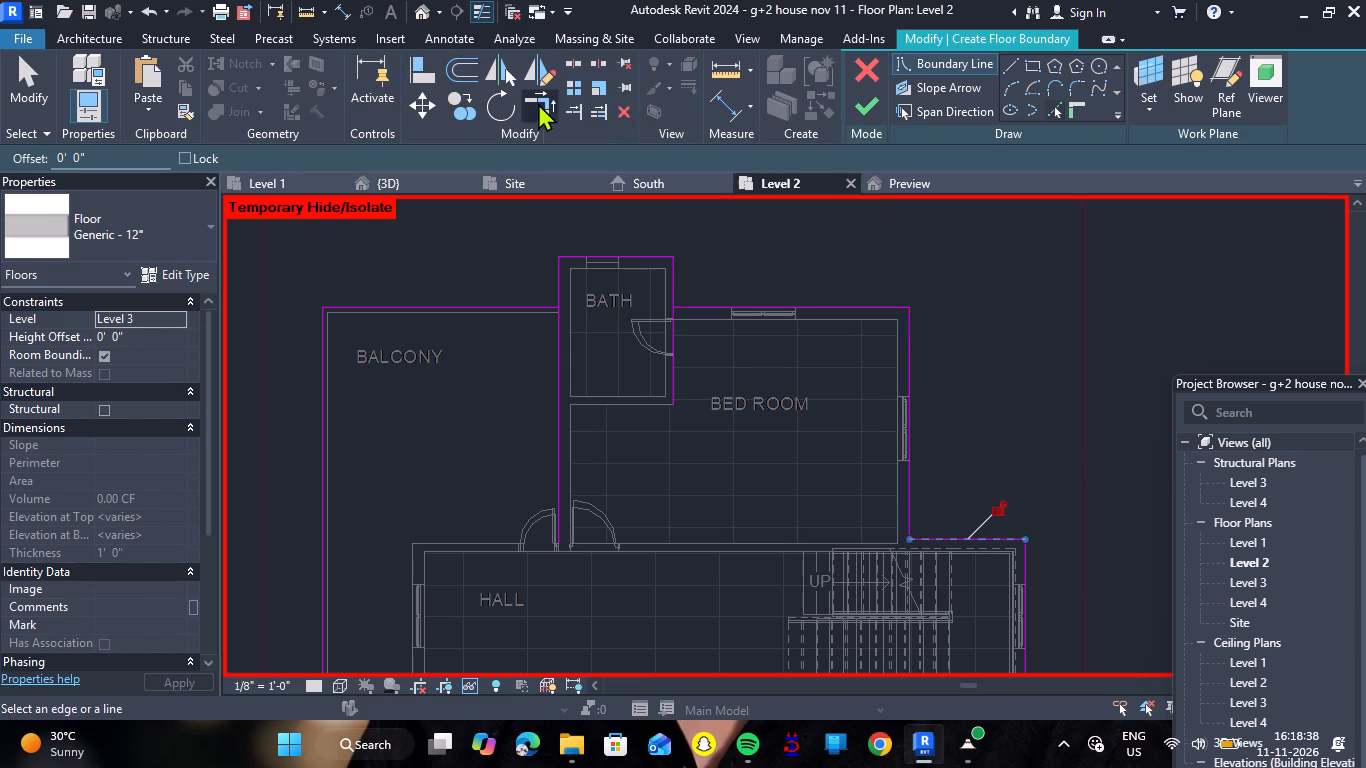
pyautogui.click(539, 309)
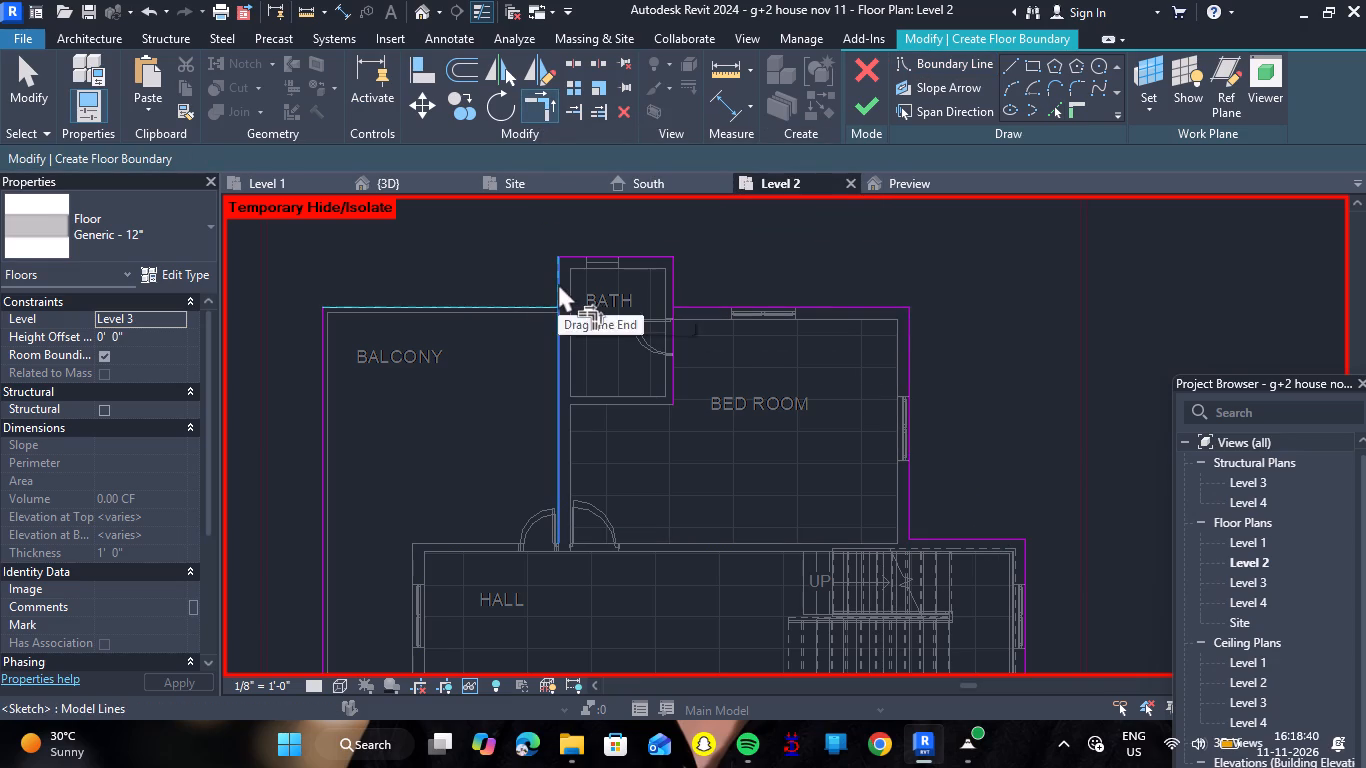
pyautogui.click(558, 283)
pyautogui.click(673, 280)
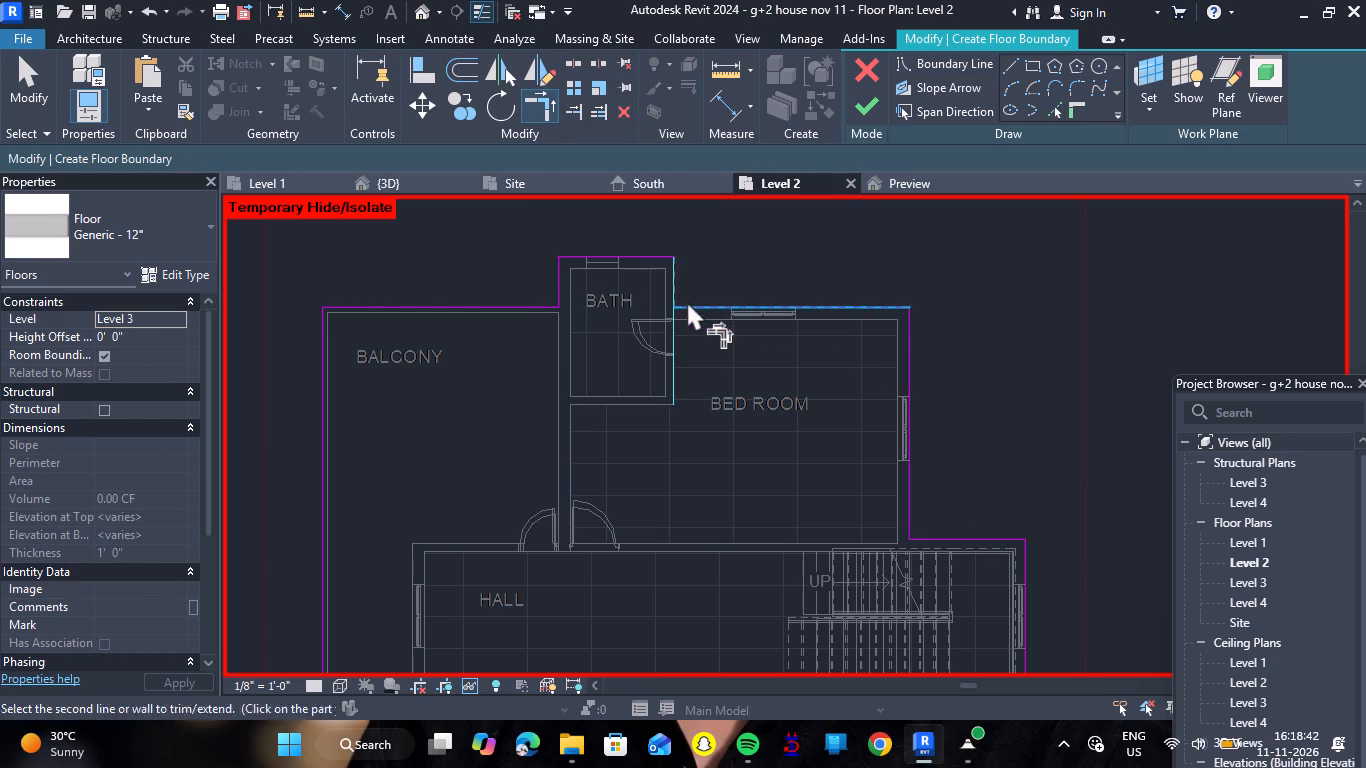
pyautogui.click(690, 304)
pyautogui.scroll(-3, 709, 335)
pyautogui.scroll(5, 485, 584)
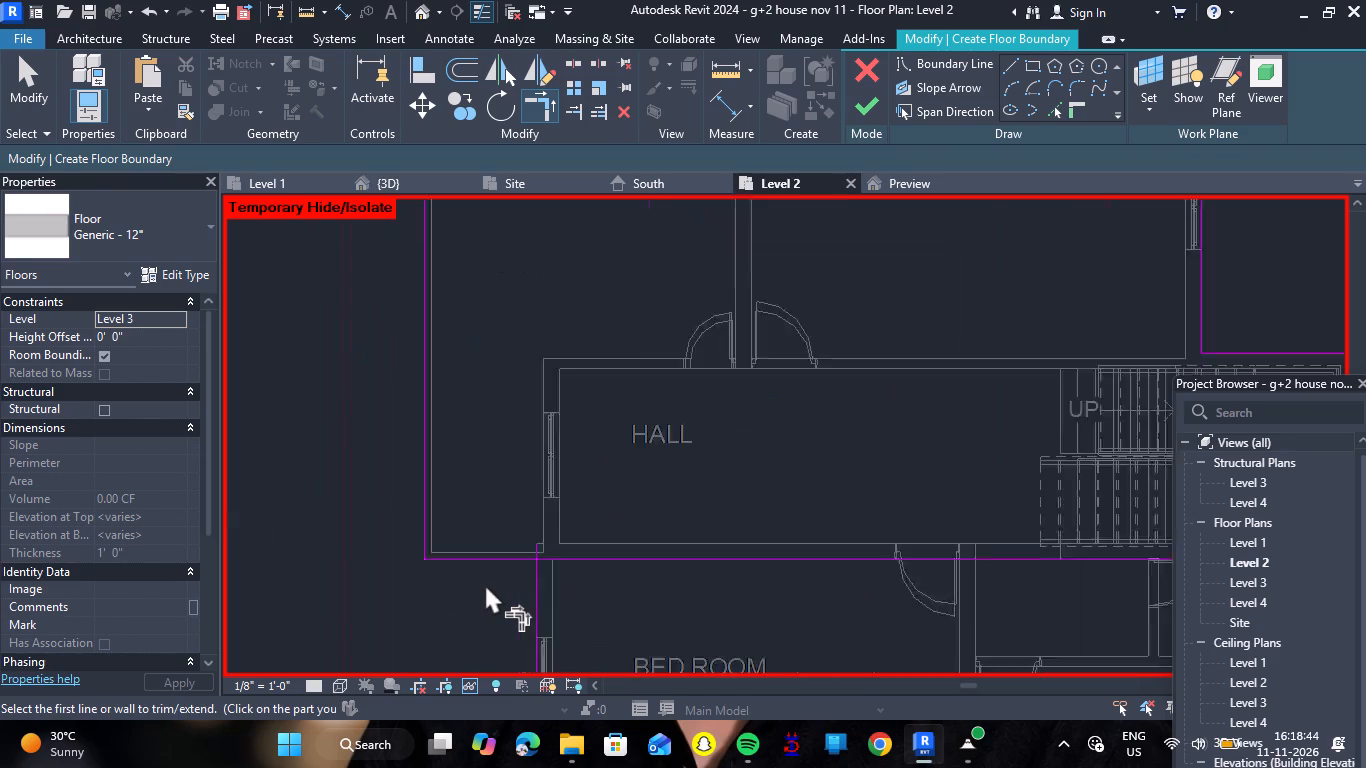
pyautogui.scroll(2, 485, 584)
pyautogui.click(522, 550)
pyautogui.click(552, 575)
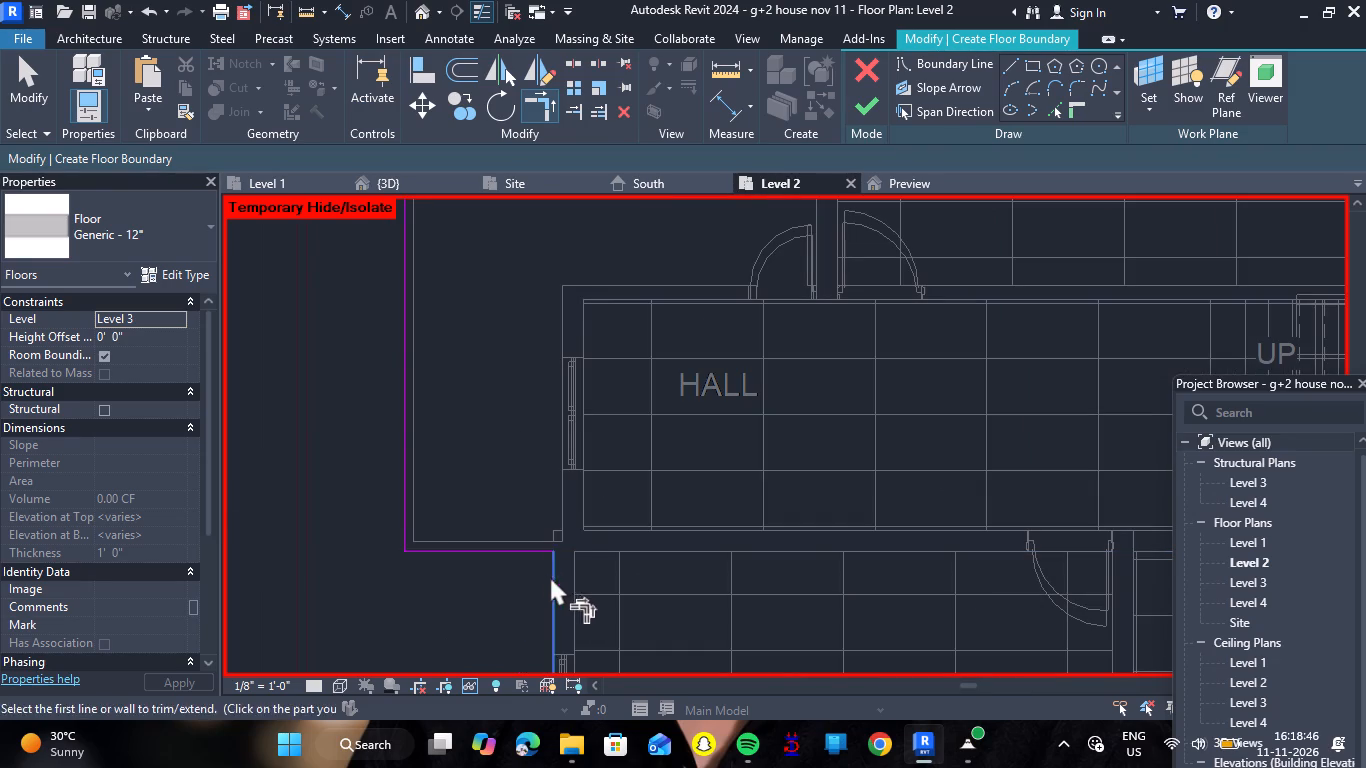
# Change the type of the new Level 3 floor to Generic - 6".
pyautogui.scroll(-10, 554, 462)
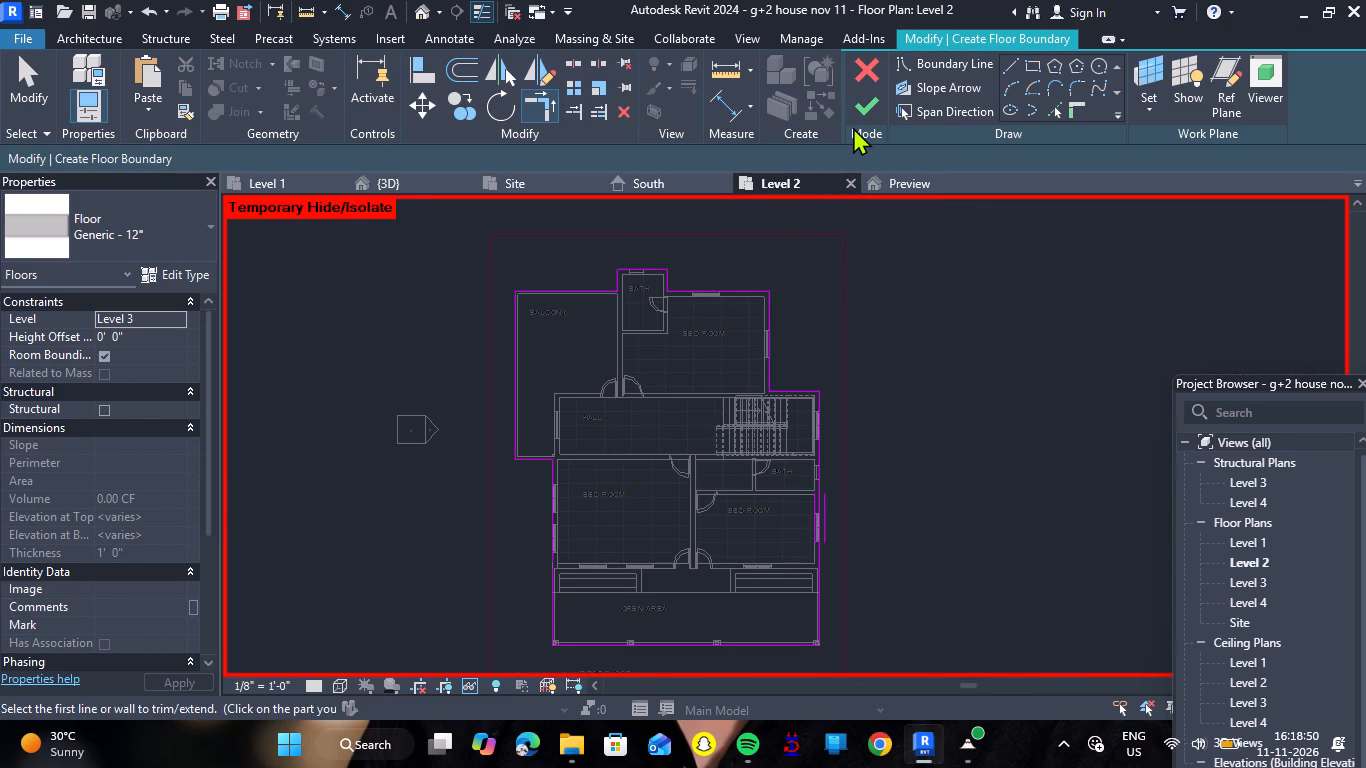
pyautogui.click(220, 222)
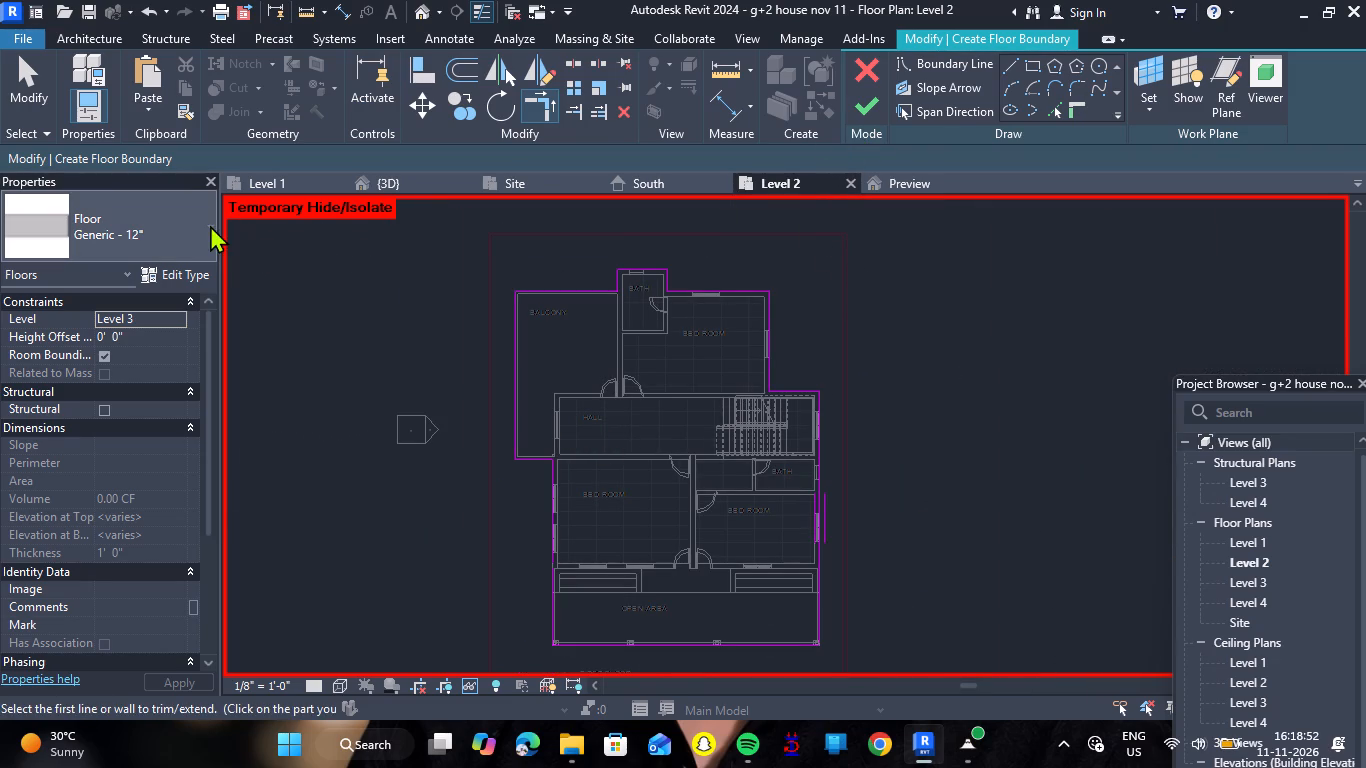
pyautogui.click(210, 225)
pyautogui.scroll(2, 157, 332)
pyautogui.click(149, 366)
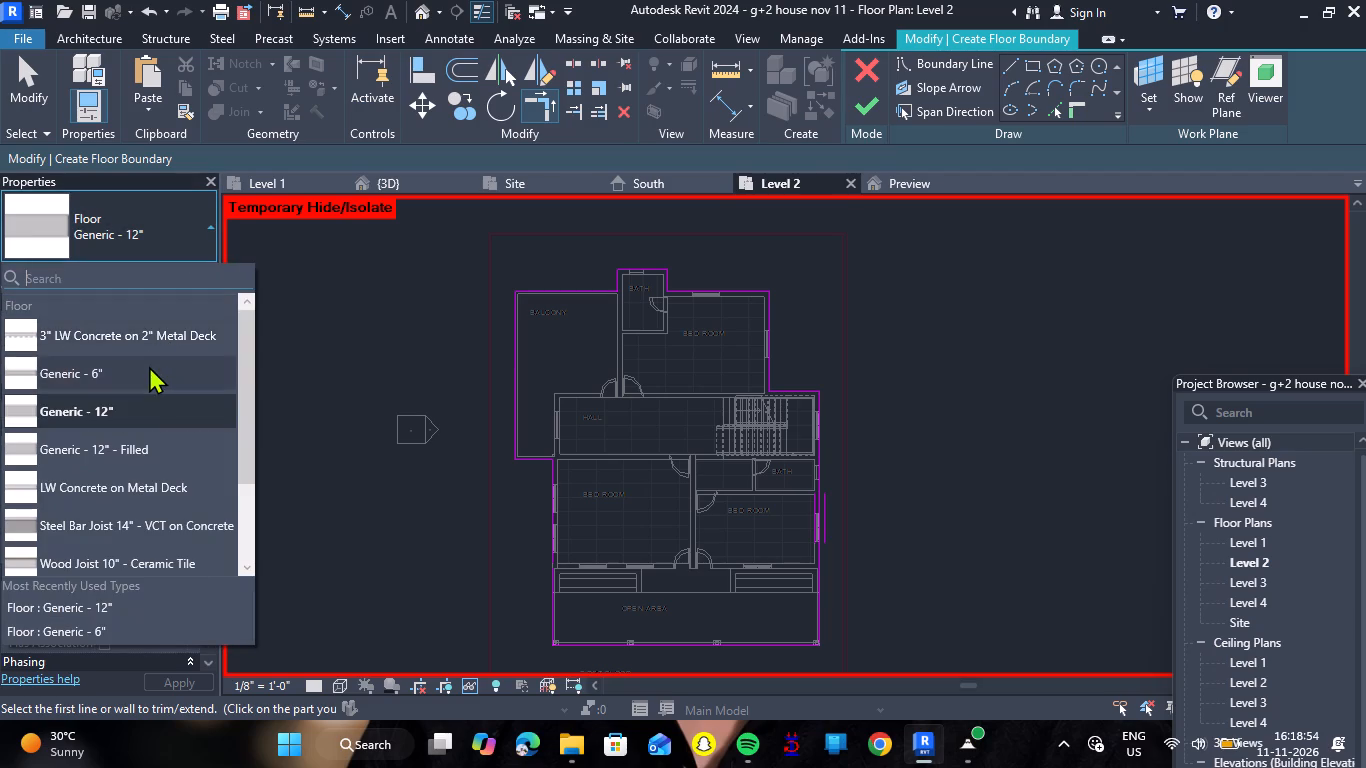
# Trim the floor boundary lines to a corner at the open area's southeast column.
pyautogui.click(865, 113)
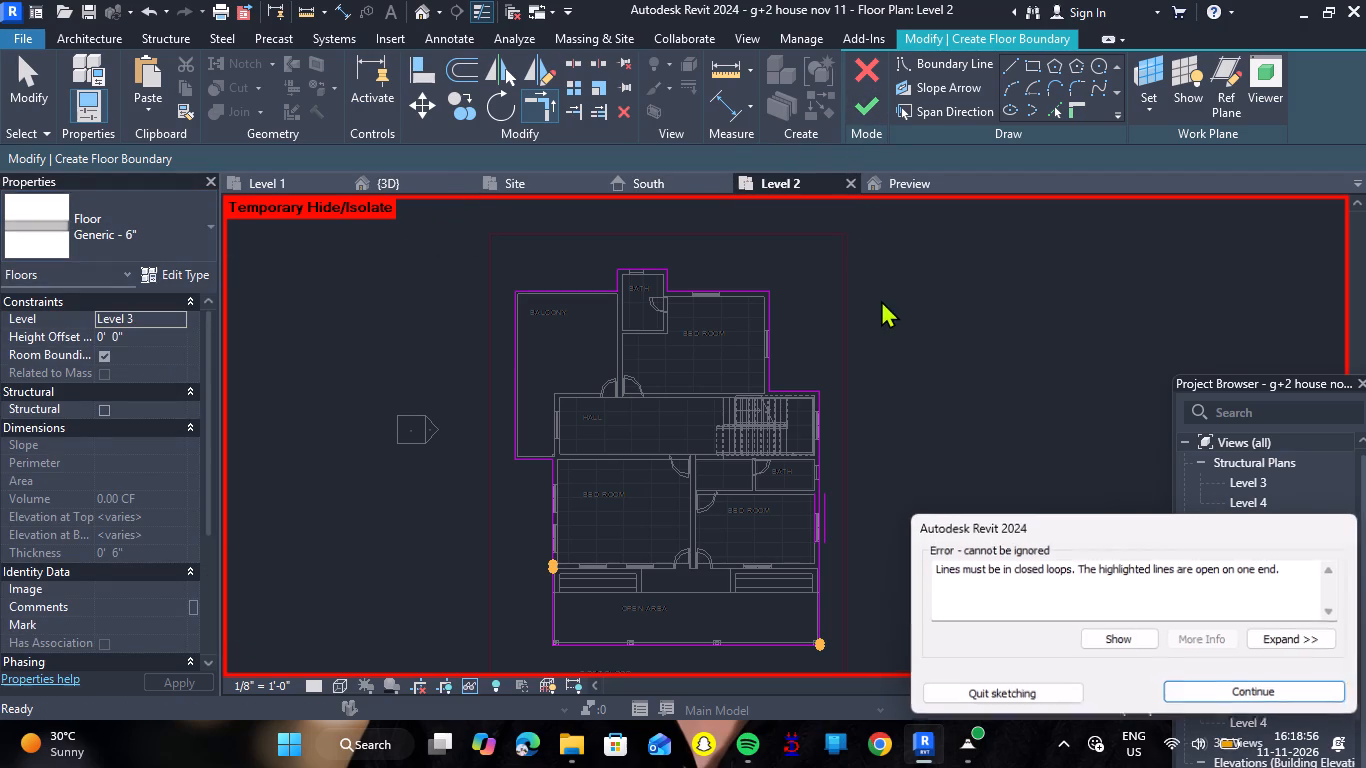
pyautogui.click(1186, 700)
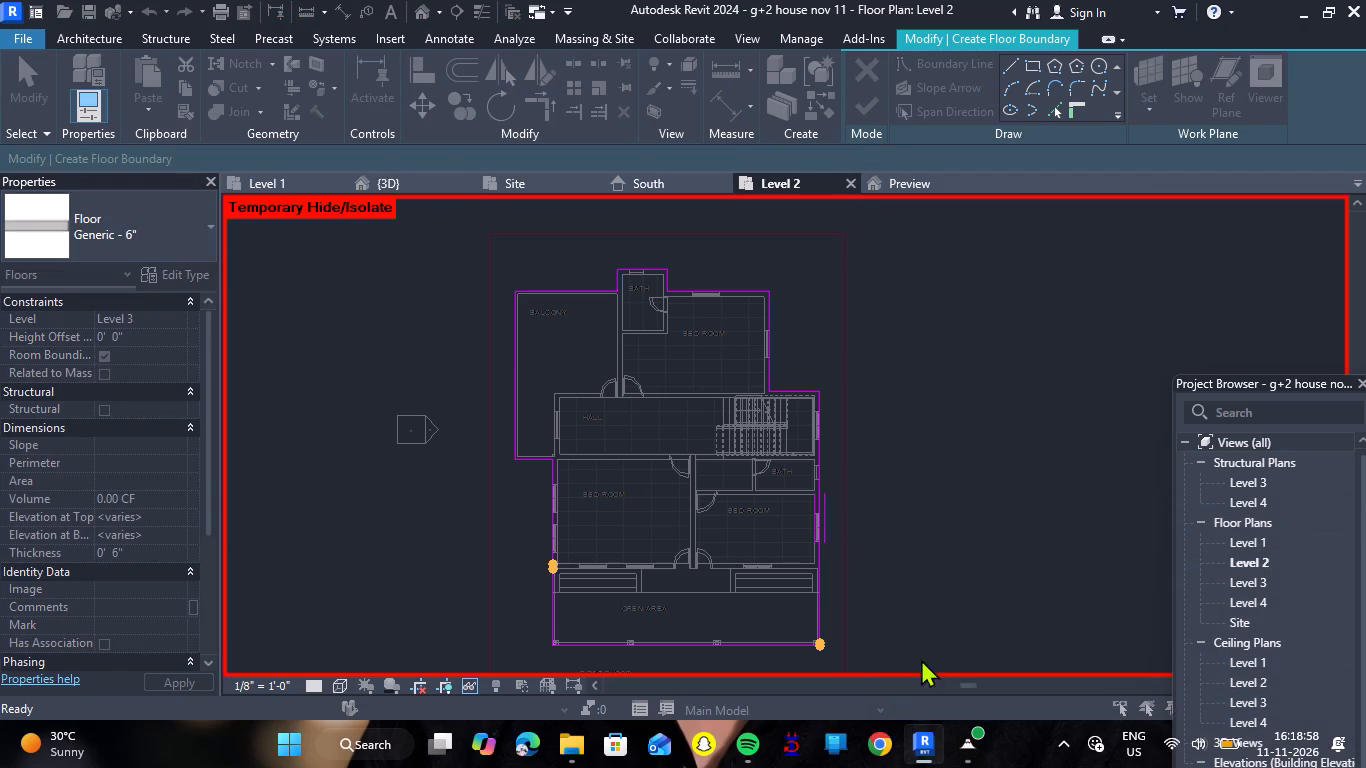
pyautogui.scroll(17, 827, 663)
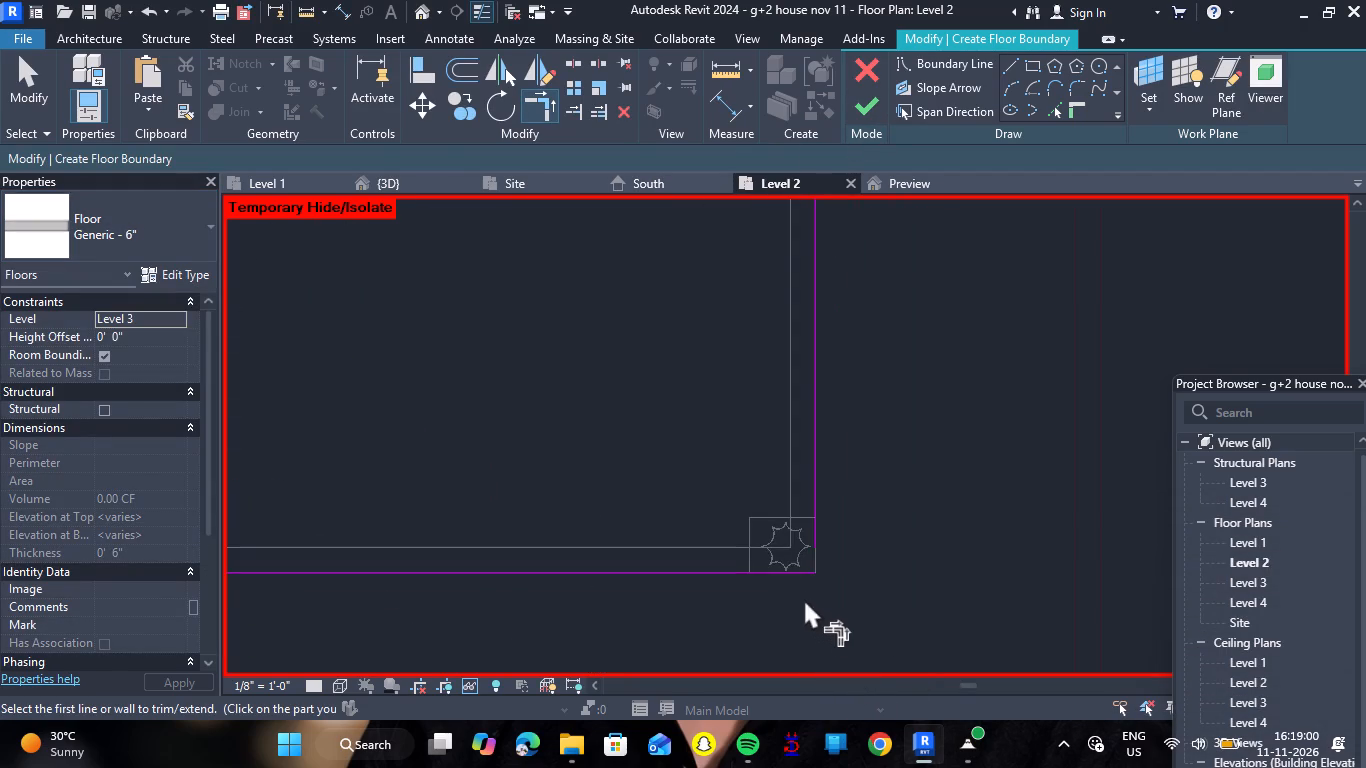
pyautogui.click(798, 578)
pyautogui.click(813, 525)
pyautogui.scroll(-8, 861, 520)
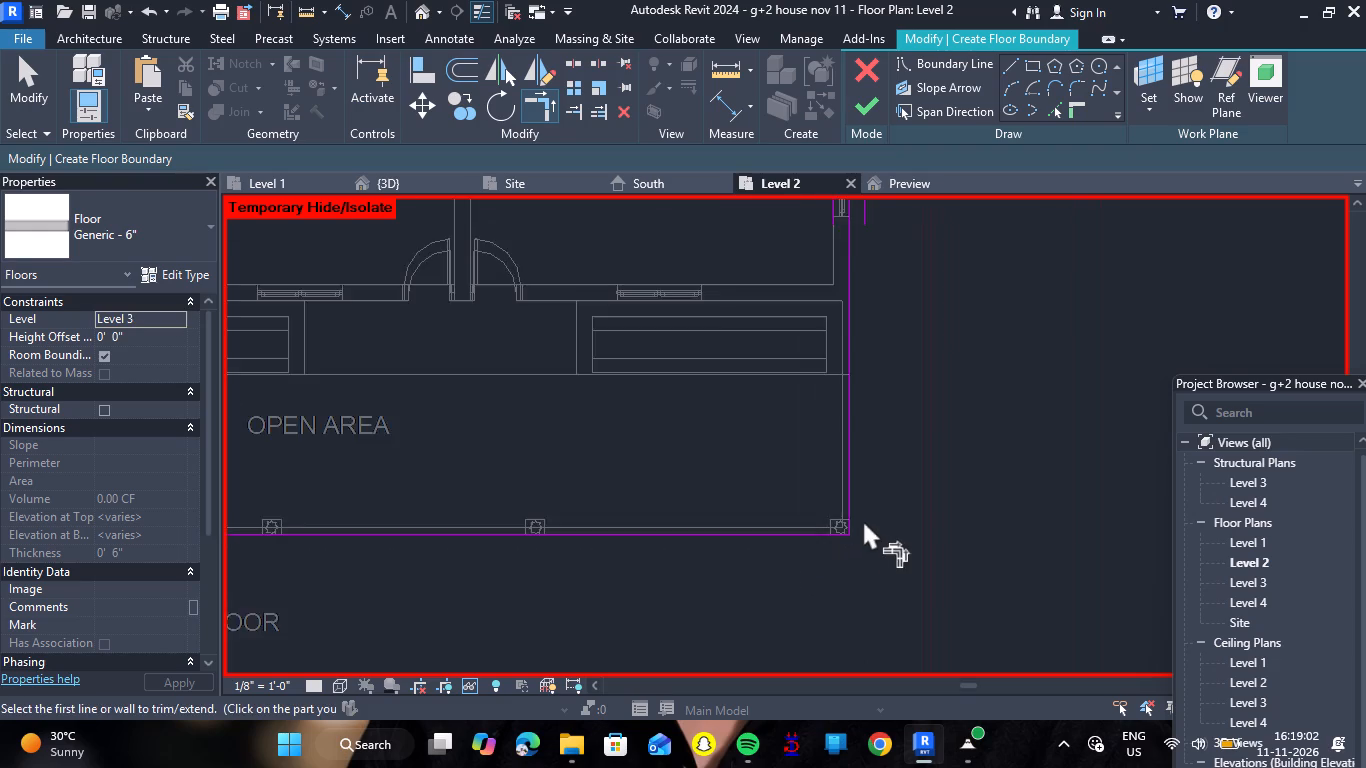
pyautogui.scroll(-6, 863, 520)
pyautogui.scroll(8, 489, 519)
pyautogui.scroll(1, 372, 528)
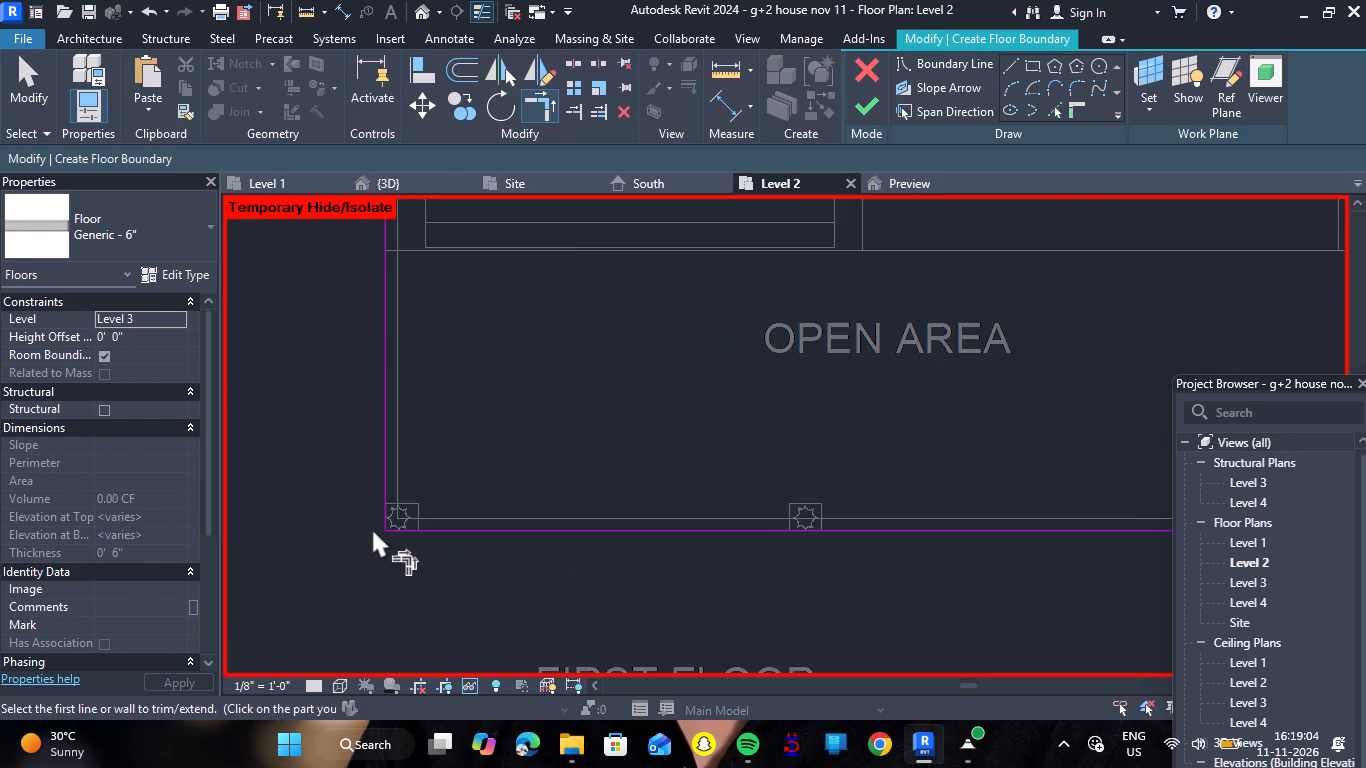
pyautogui.scroll(-9, 375, 516)
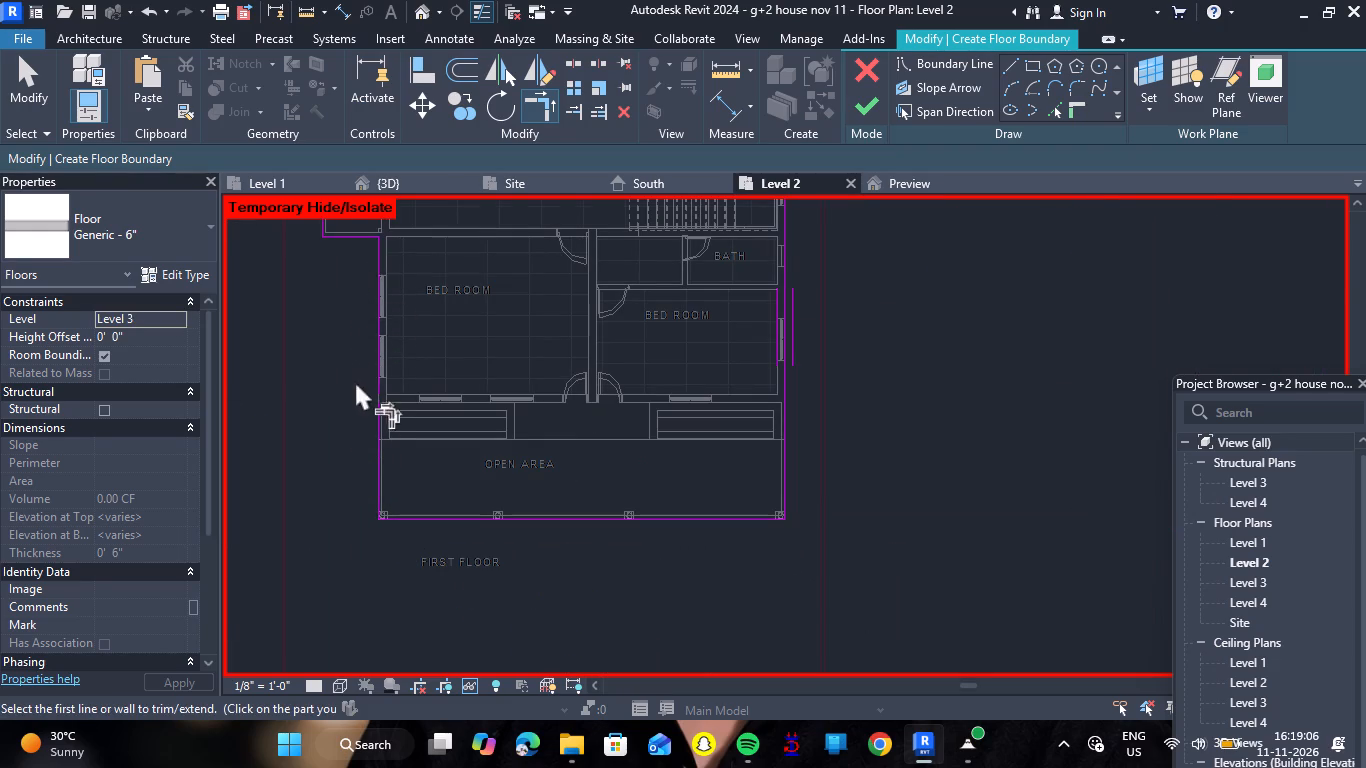
# Close the gap in the west boundary where the lower bedroom meets the open area, and finish the floor.
pyautogui.click(860, 112)
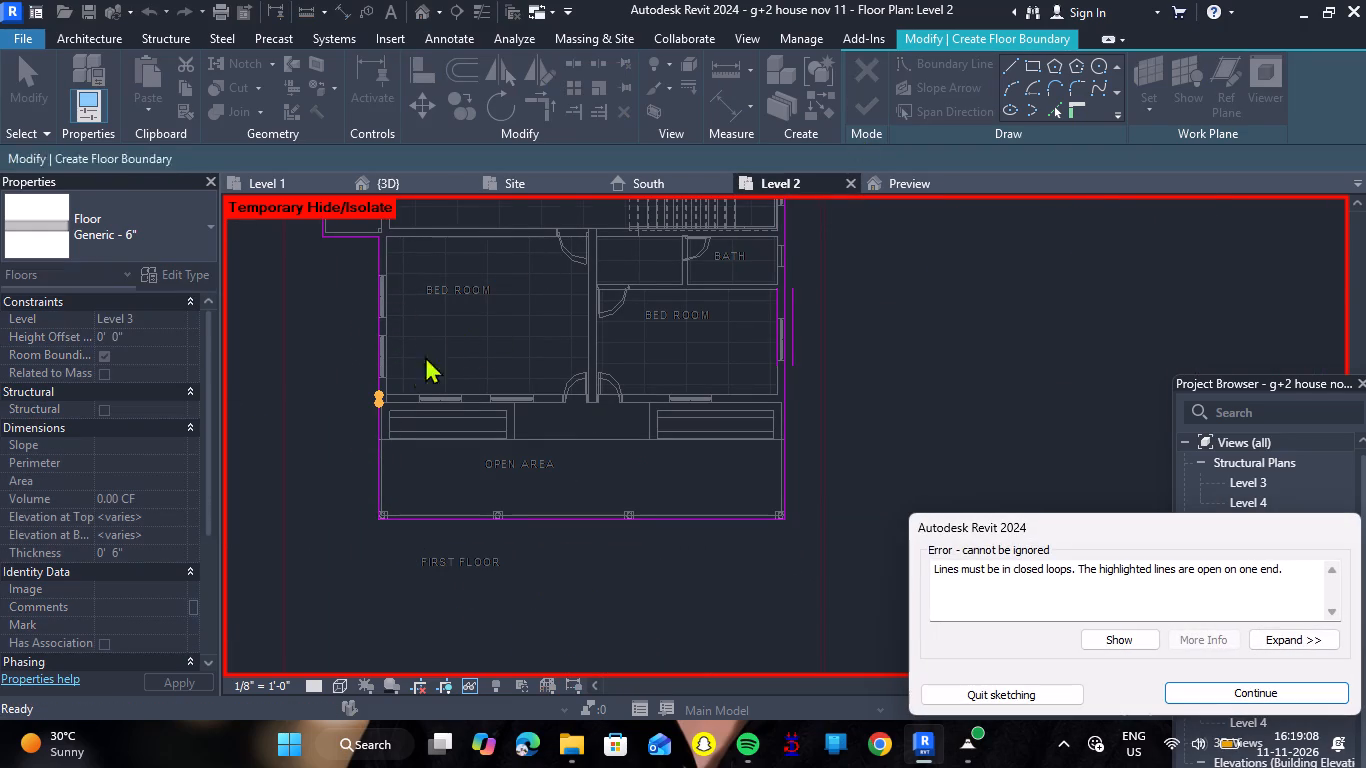
pyautogui.scroll(15, 383, 379)
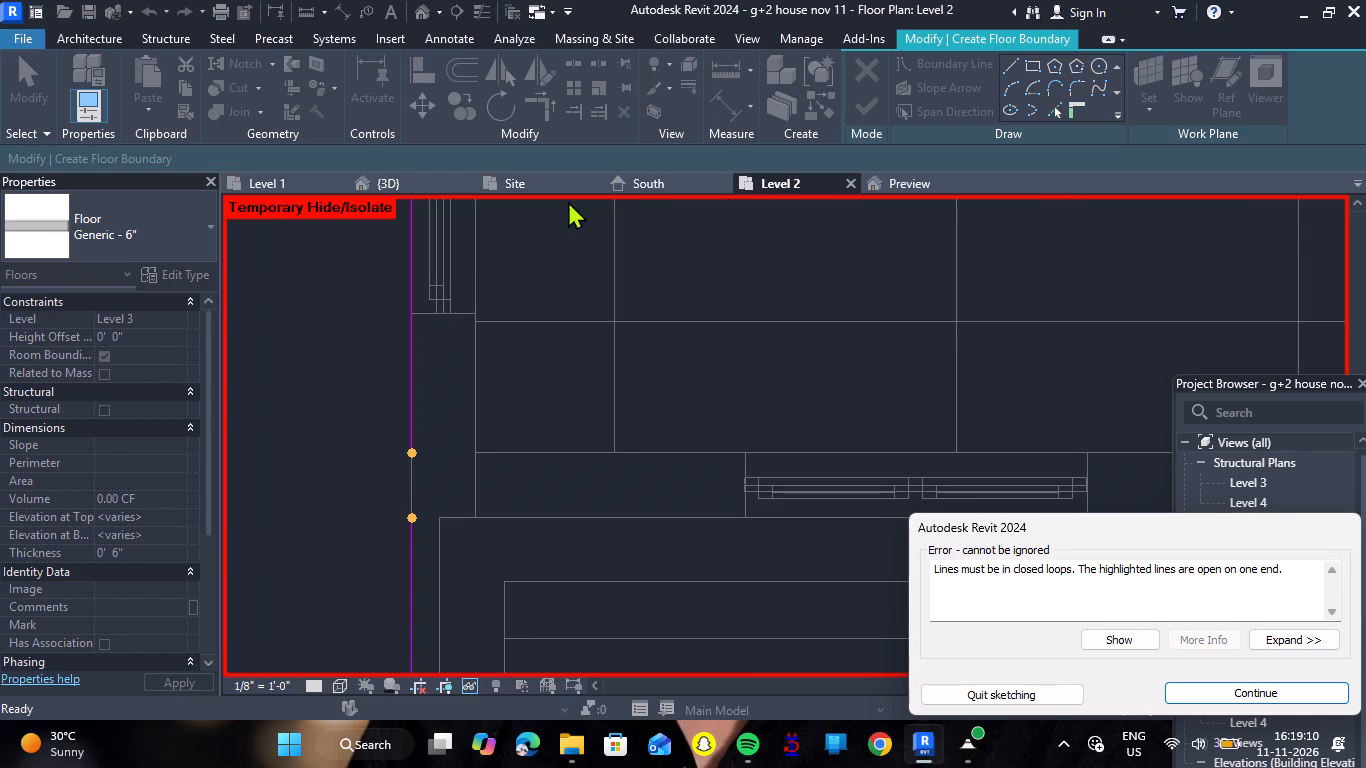
pyautogui.click(1172, 682)
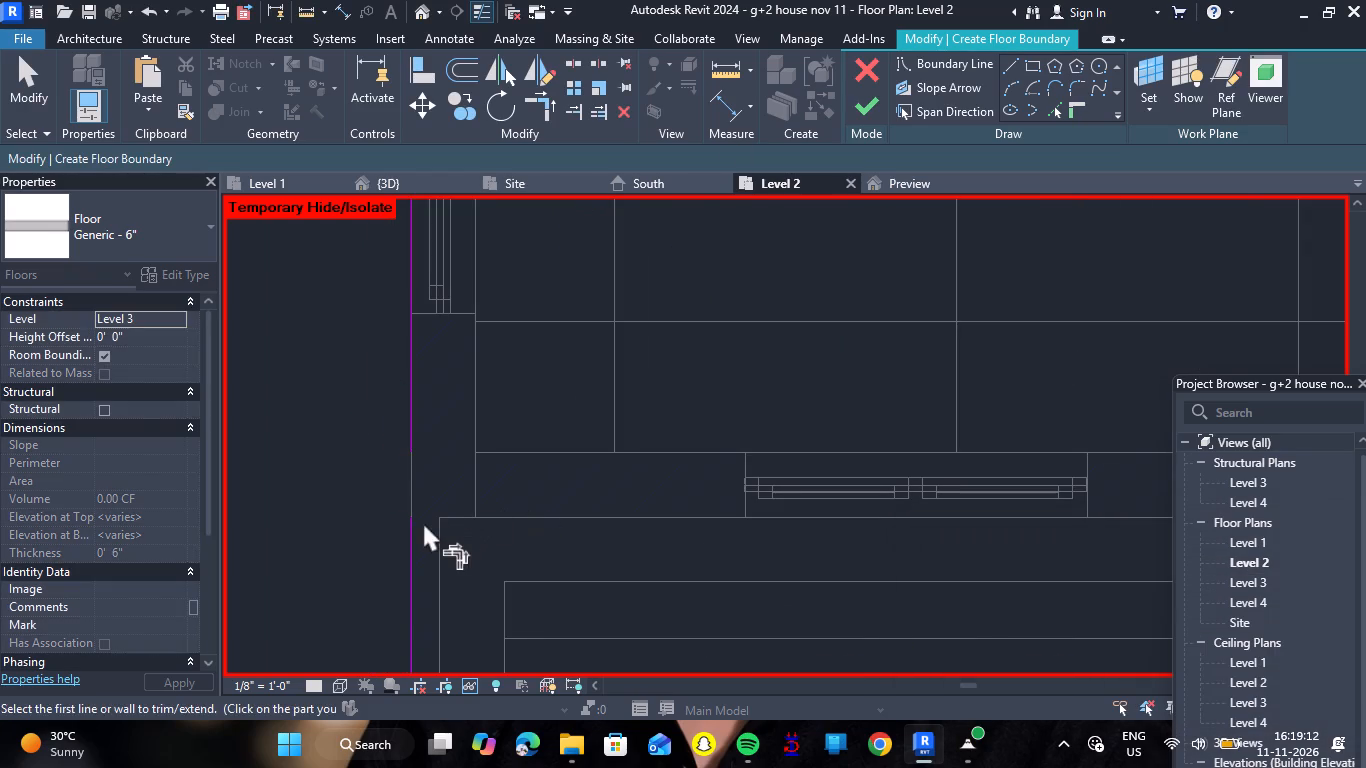
pyautogui.click(406, 533)
pyautogui.click(410, 434)
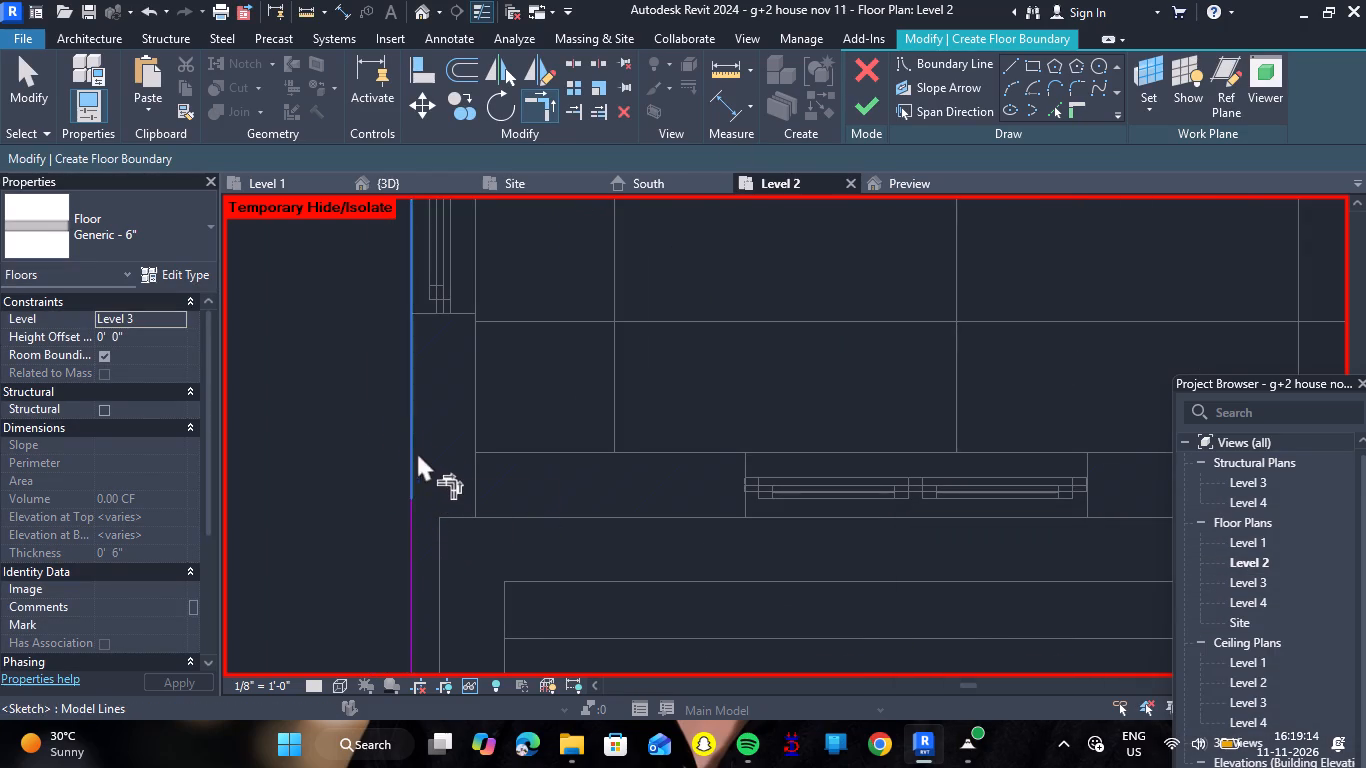
pyautogui.scroll(-6, 447, 442)
pyautogui.click(868, 105)
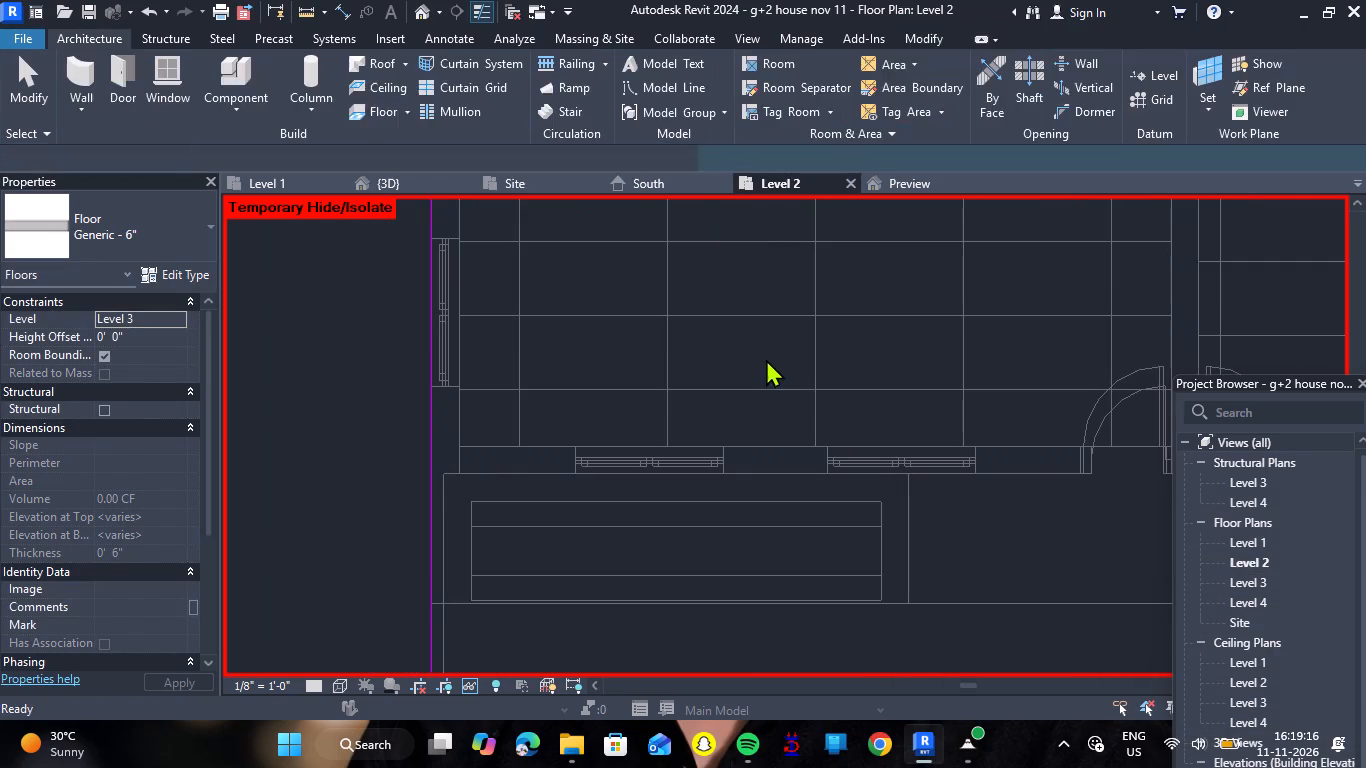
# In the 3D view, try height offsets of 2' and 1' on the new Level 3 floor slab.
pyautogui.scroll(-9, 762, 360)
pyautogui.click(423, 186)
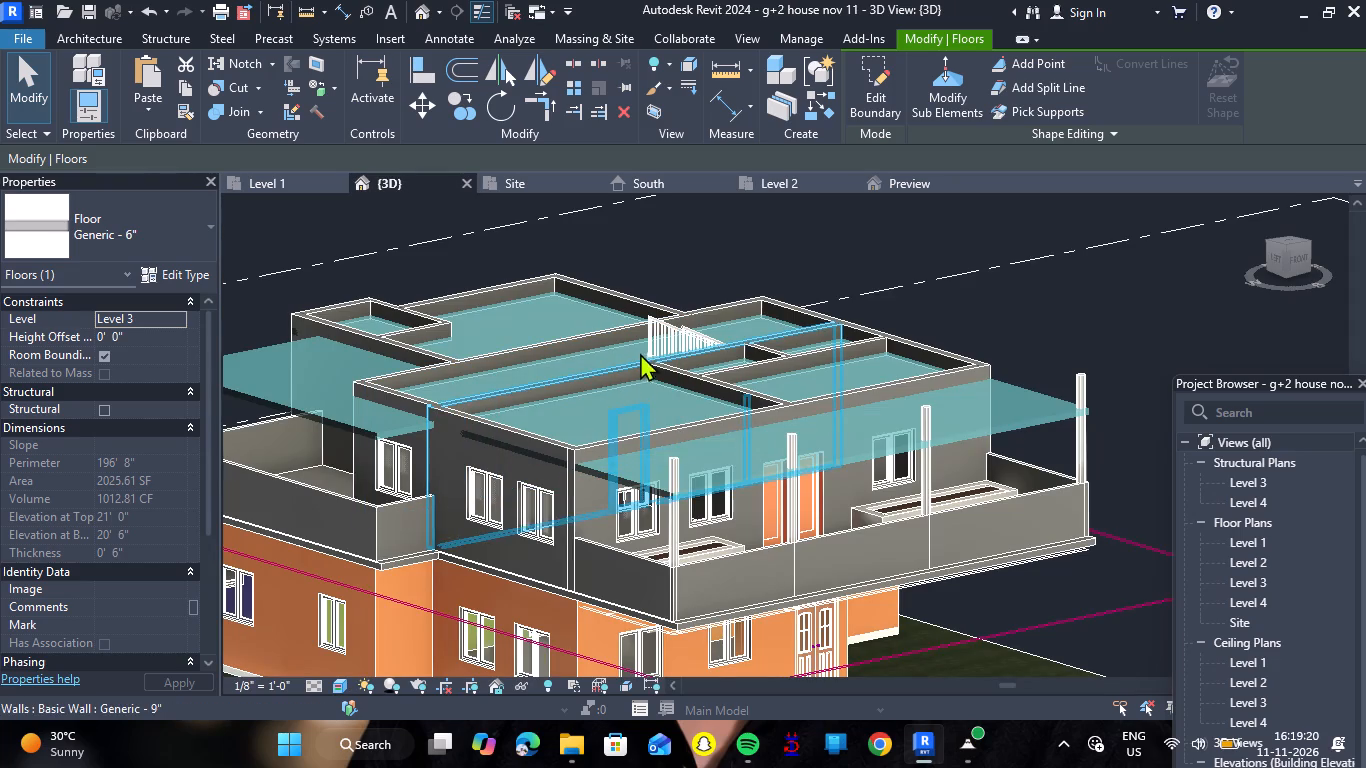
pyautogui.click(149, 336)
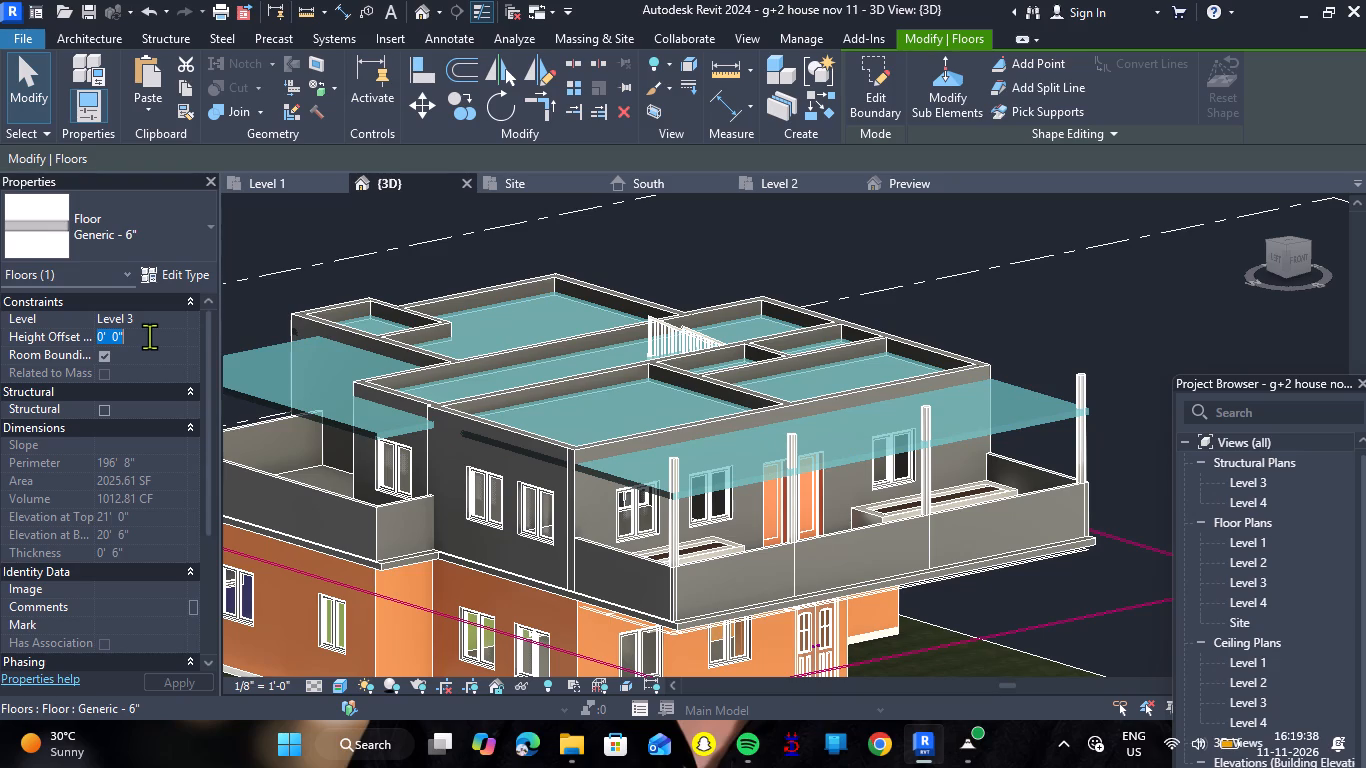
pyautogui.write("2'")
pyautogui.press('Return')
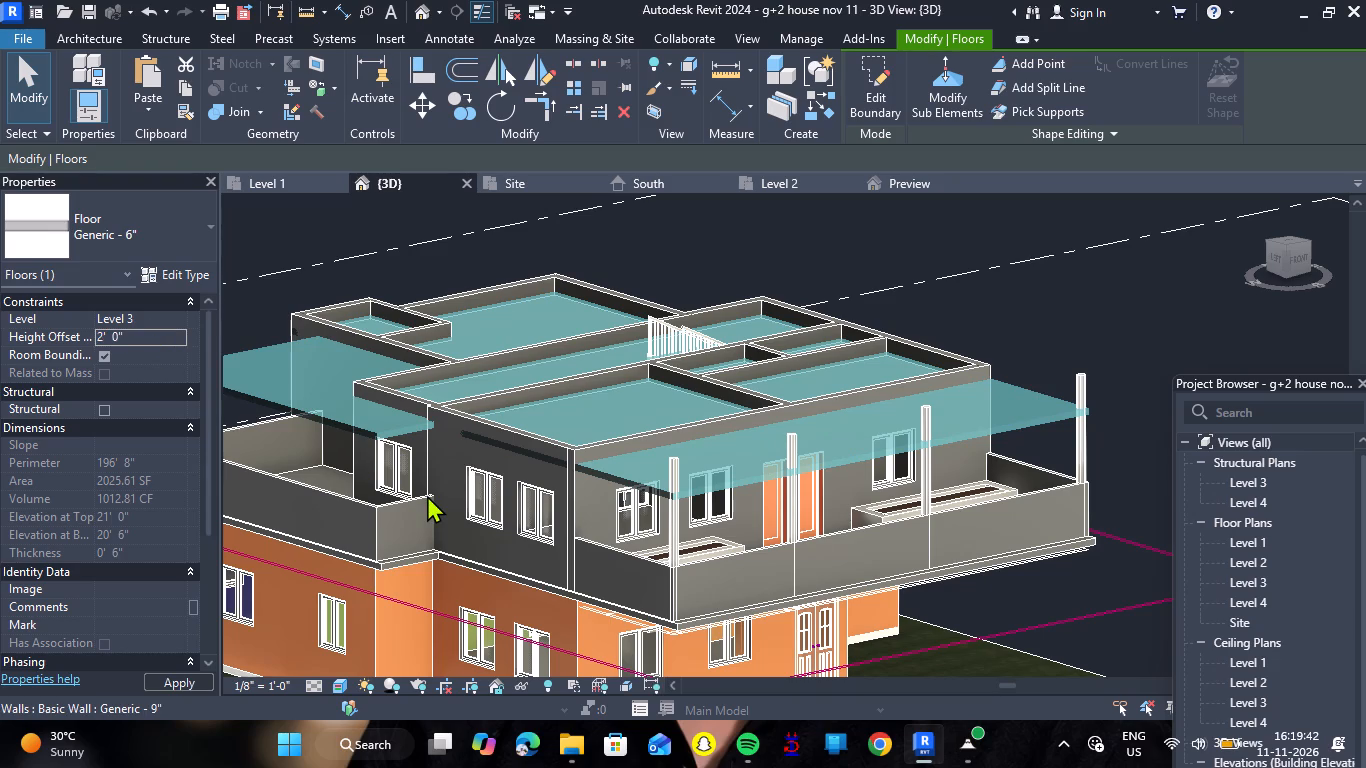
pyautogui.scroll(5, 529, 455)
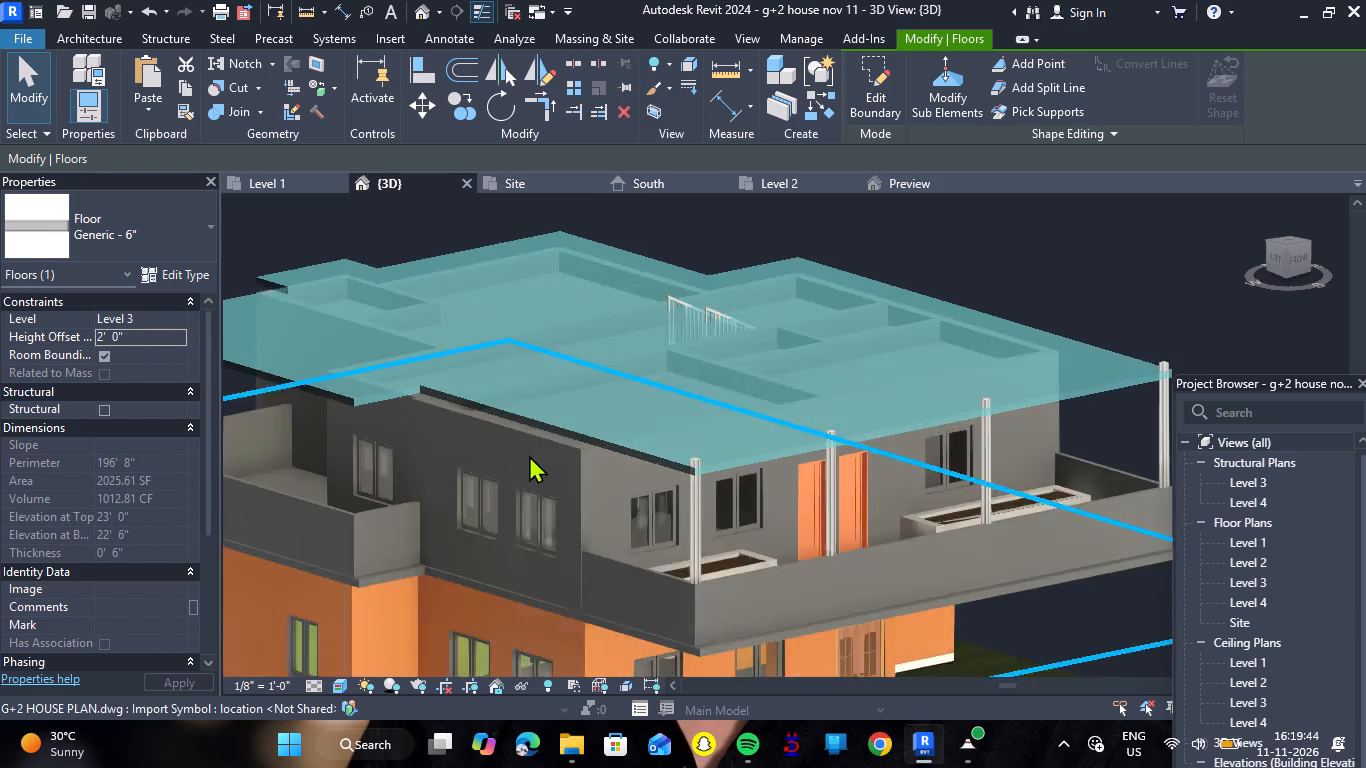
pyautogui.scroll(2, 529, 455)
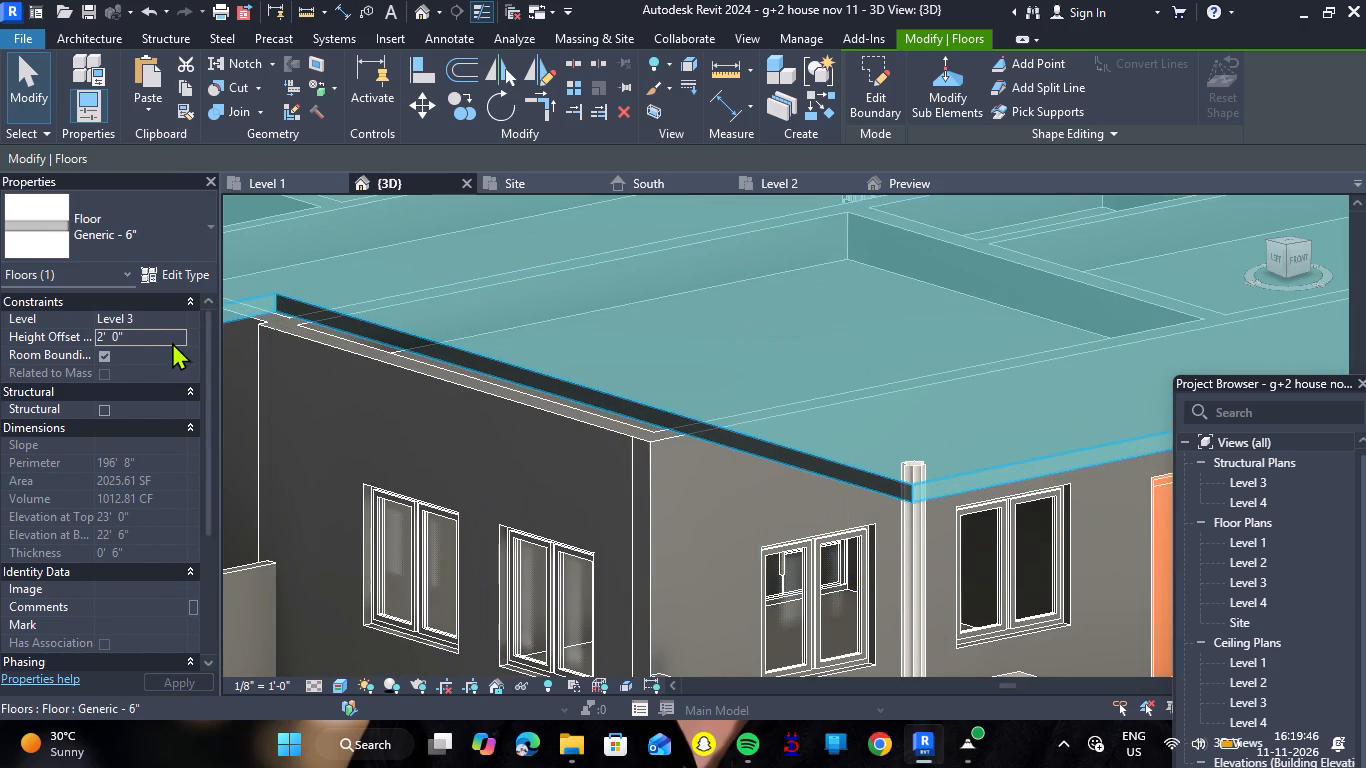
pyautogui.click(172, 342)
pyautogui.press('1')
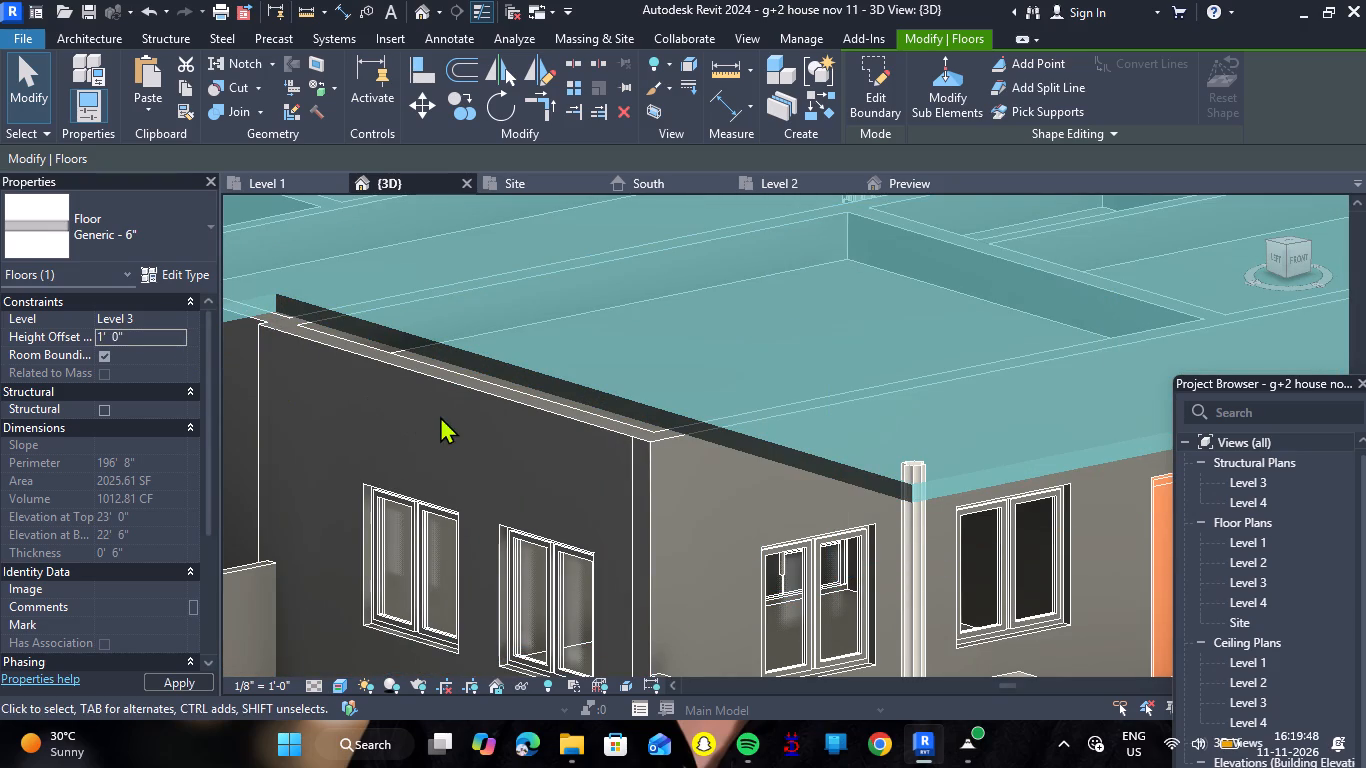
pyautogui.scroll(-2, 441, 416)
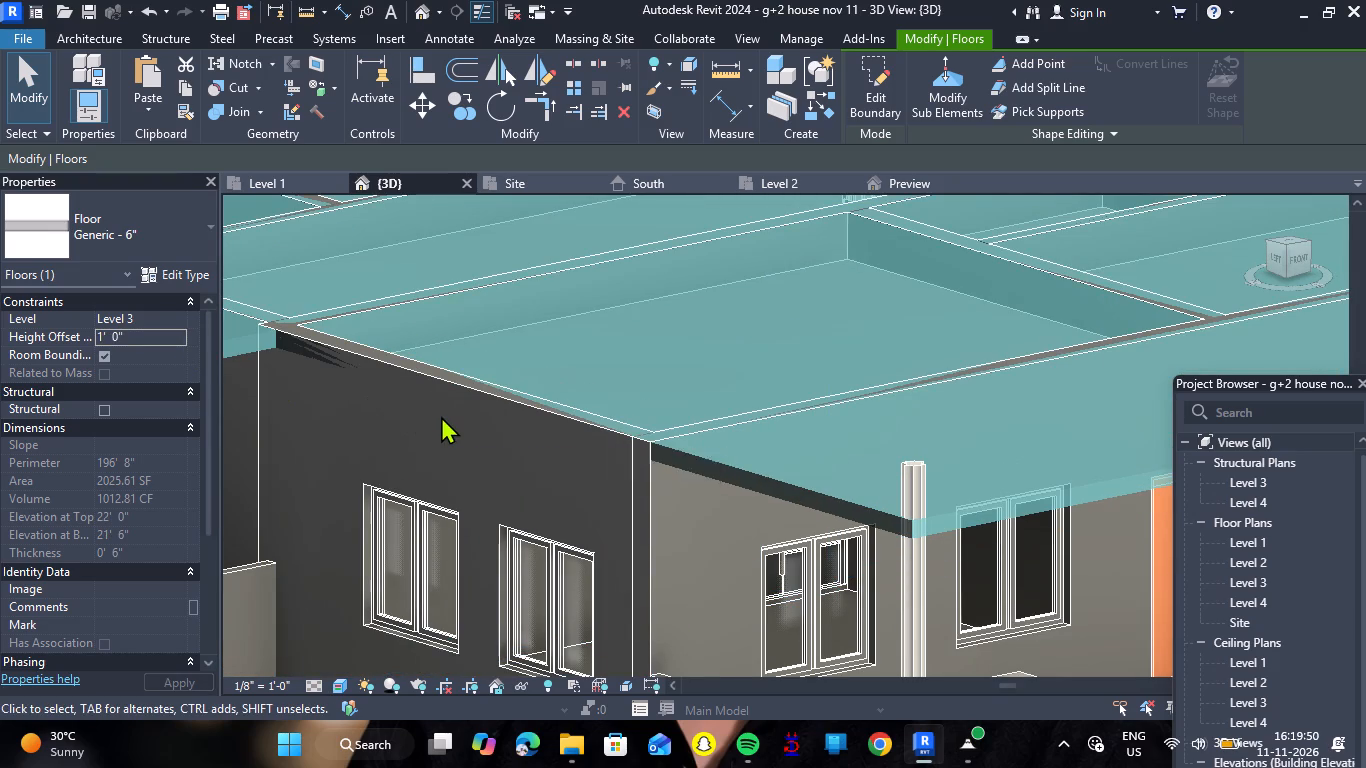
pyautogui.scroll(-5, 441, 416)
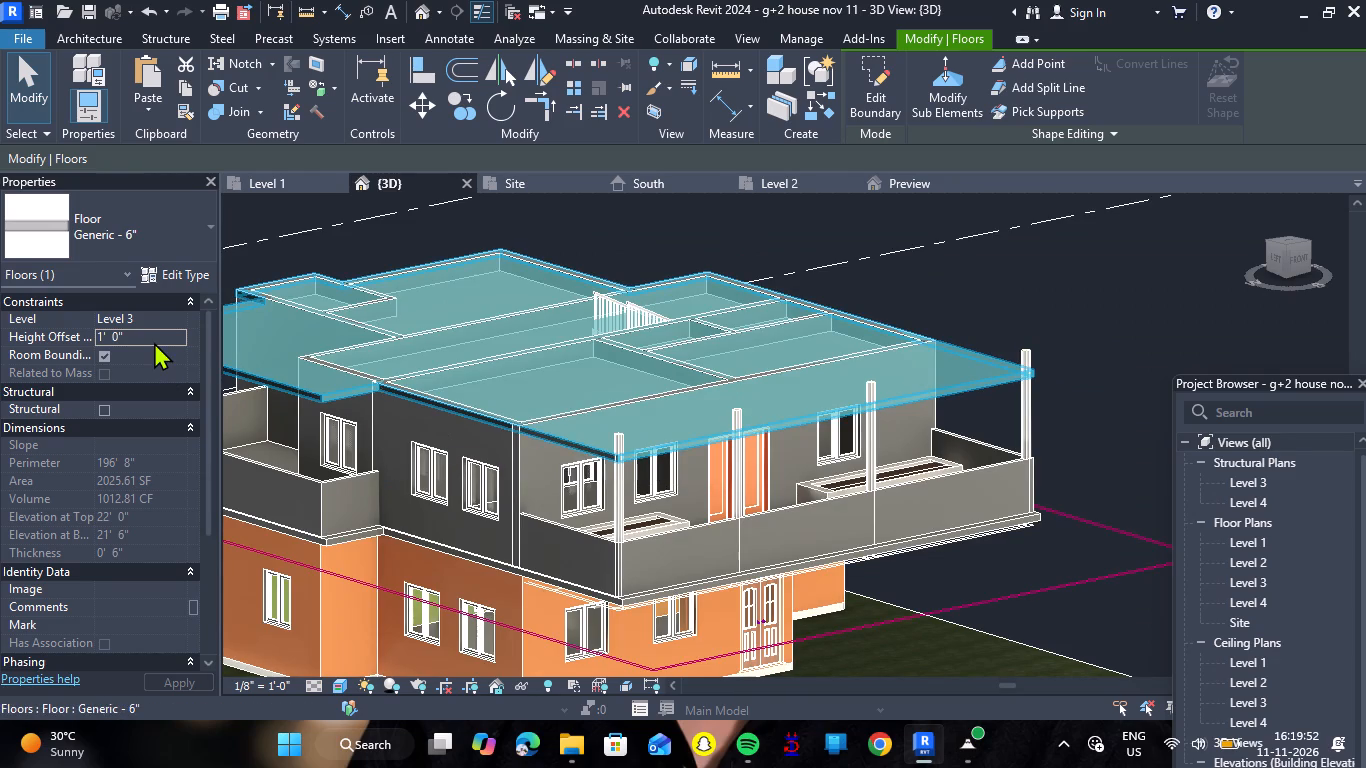
# Set the Level 3 floor slab's height offset to 1' 5" and deselect it.
pyautogui.click(153, 341)
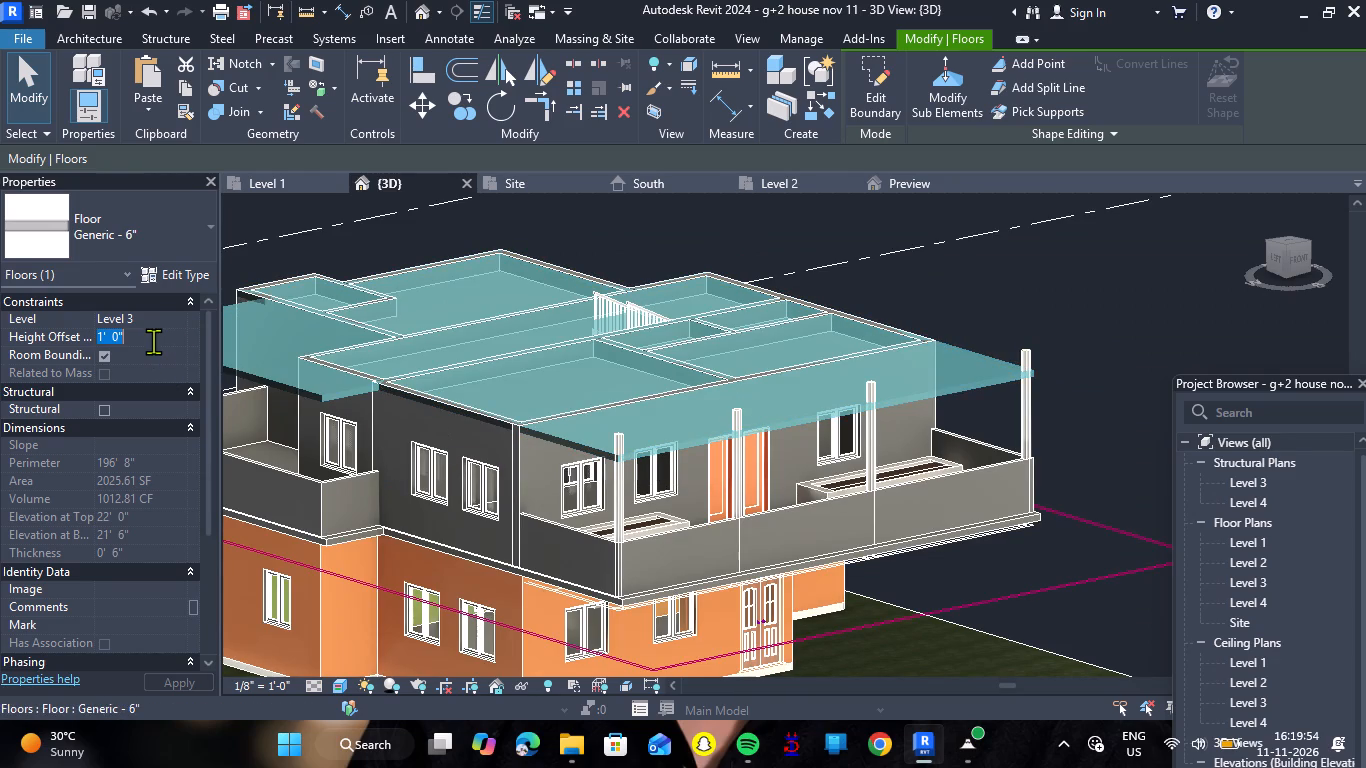
pyautogui.write('1\'5"')
pyautogui.press('Return')
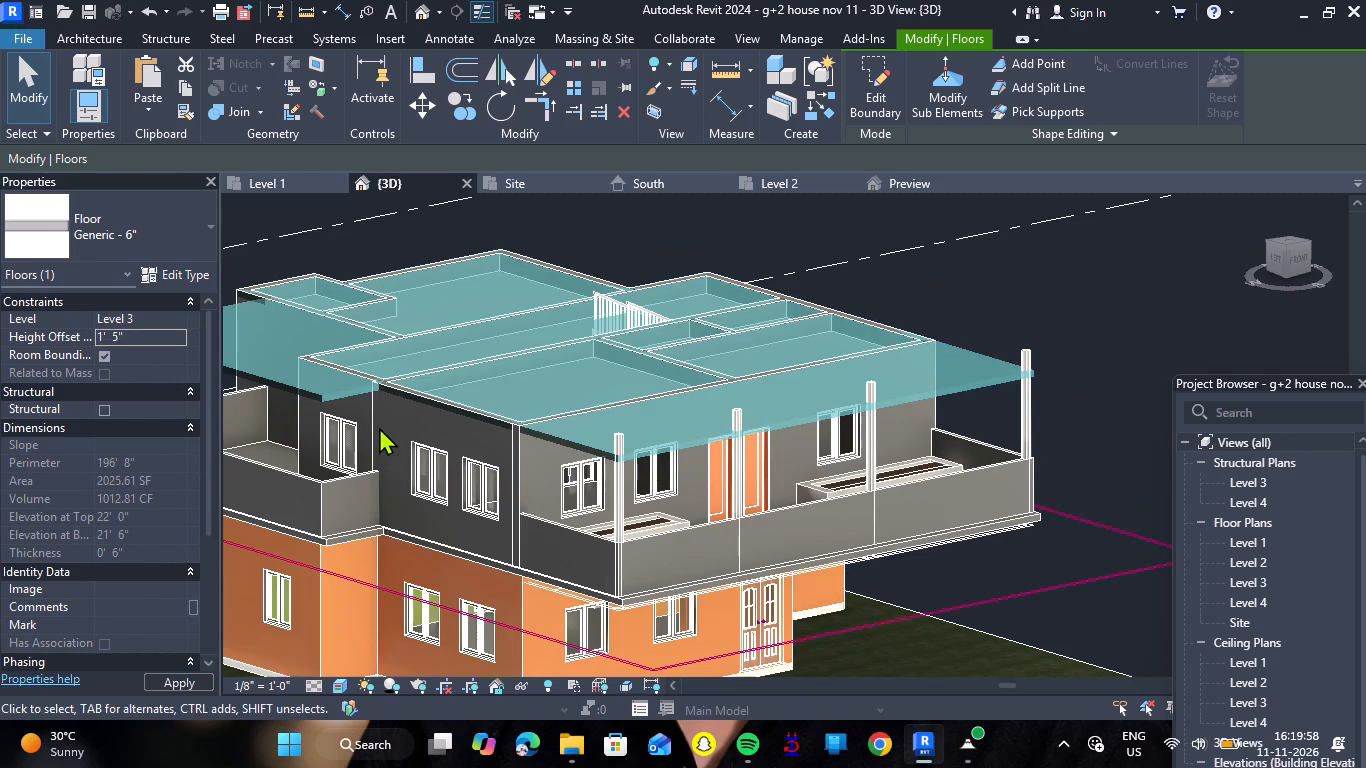
pyautogui.scroll(5, 441, 416)
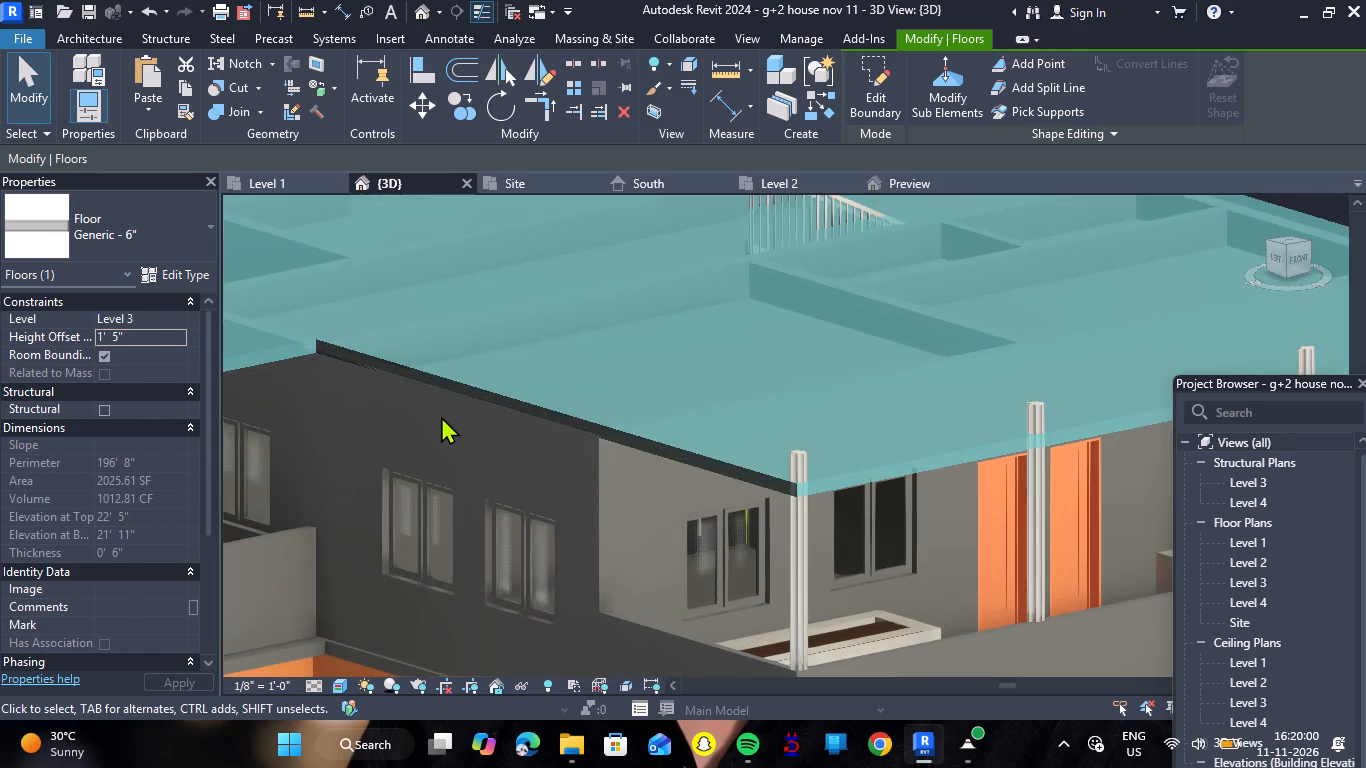
pyautogui.click(441, 416)
pyautogui.scroll(-8, 441, 416)
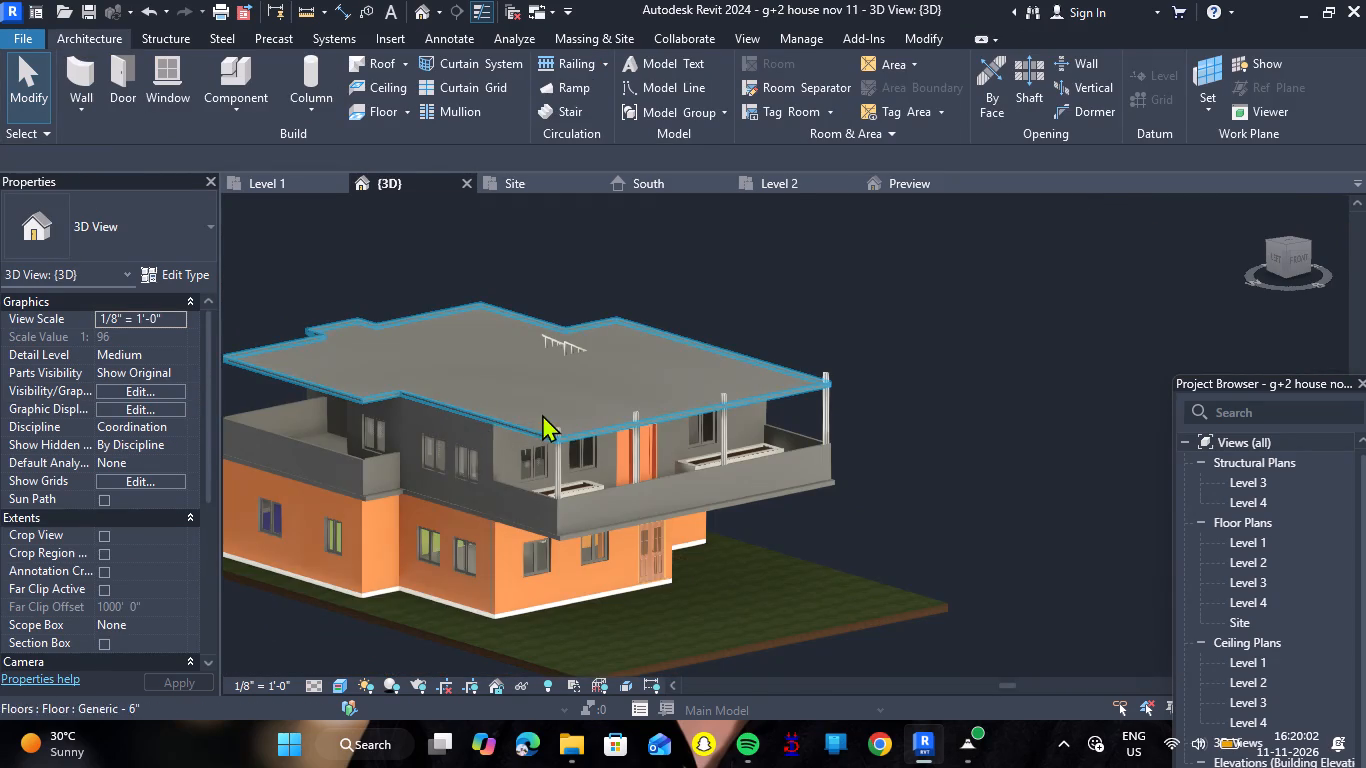
# Lower the tops of the balcony column at the front-right corner and its neighbour to the Level 3 slab.
pyautogui.keyDown('shift'); pyautogui.moveTo(957, 529); pyautogui.dragTo(680, 504, button='right'); pyautogui.keyUp('shift')
pyautogui.scroll(4, 675, 441)
pyautogui.scroll(5, 562, 385)
pyautogui.click(671, 428)
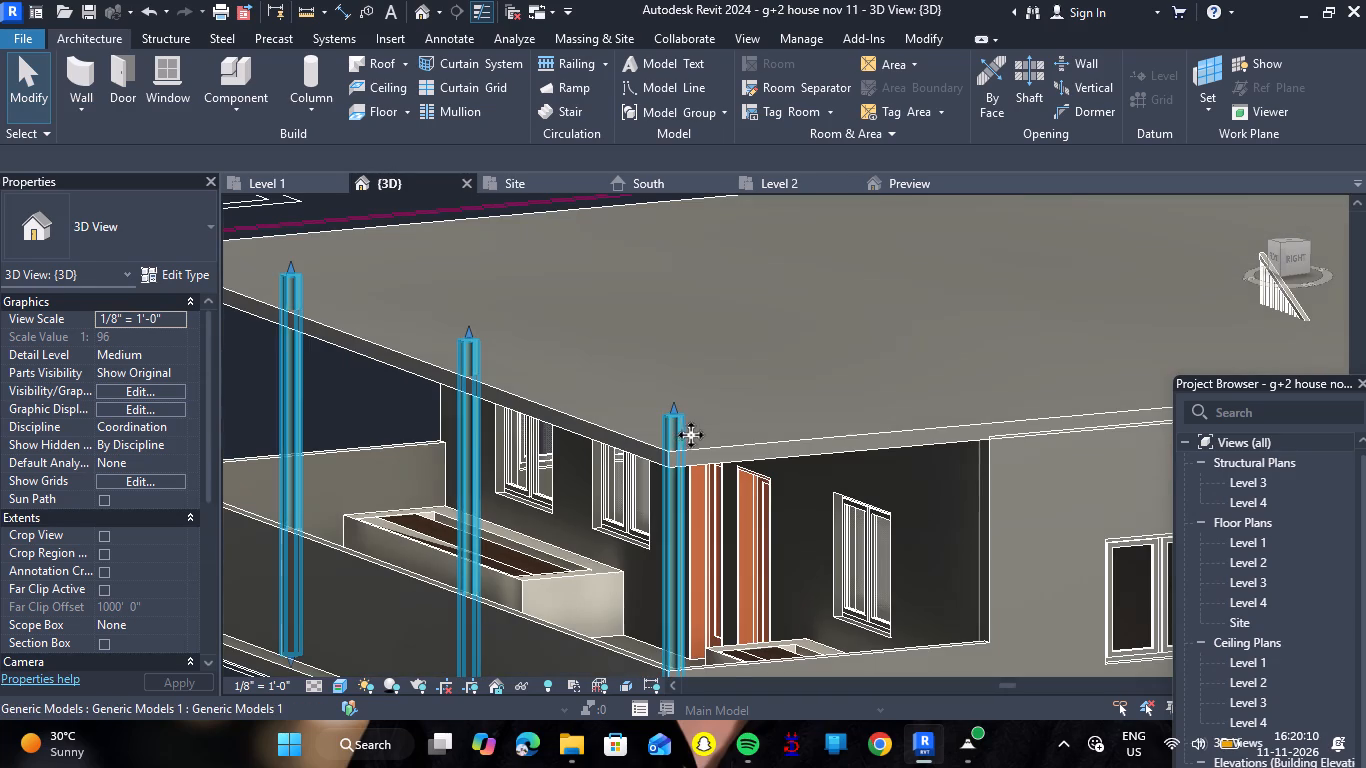
pyautogui.moveTo(672, 410); pyautogui.dragTo(671, 455)
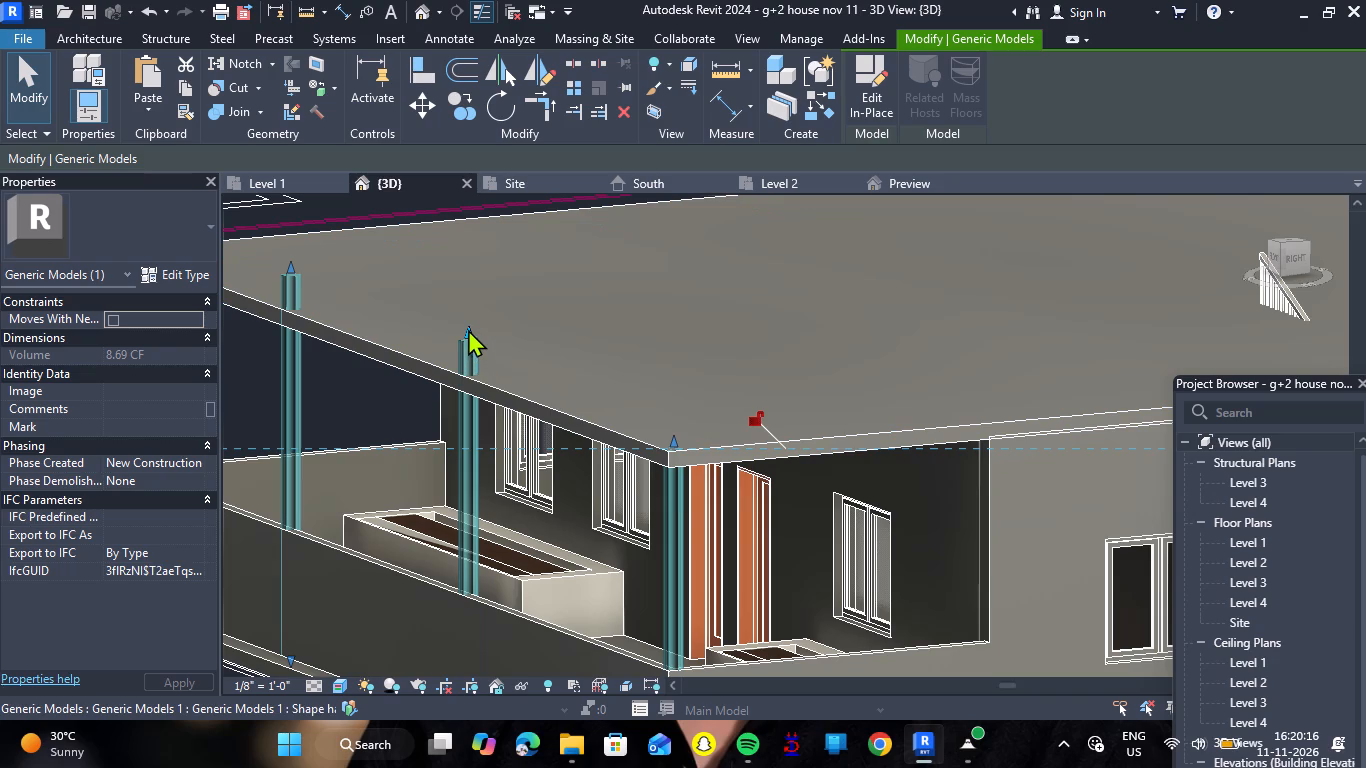
pyautogui.moveTo(467, 329); pyautogui.dragTo(467, 385)
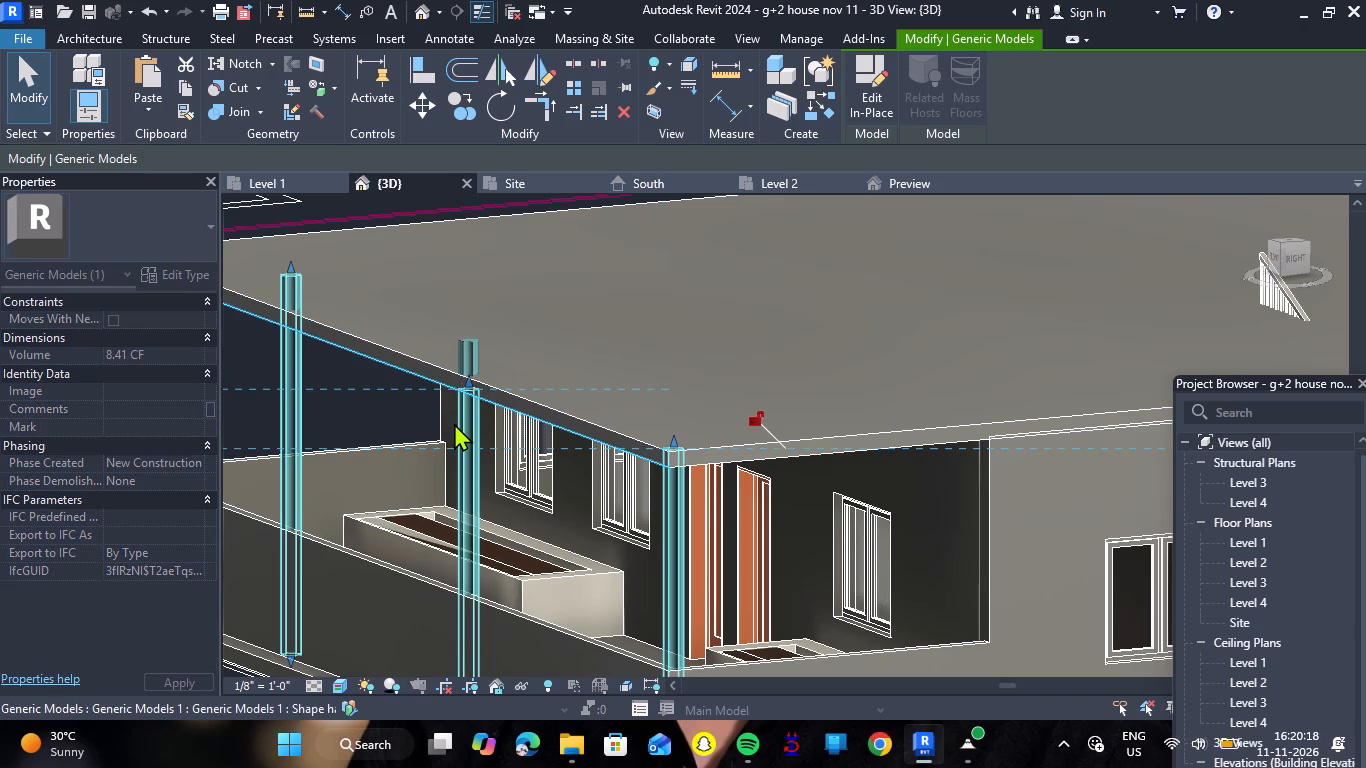
# Lower the tops of the two balcony columns at the far end to the top surface of the Level 3 slab.
pyautogui.scroll(-7, 457, 428)
pyautogui.scroll(2, 305, 351)
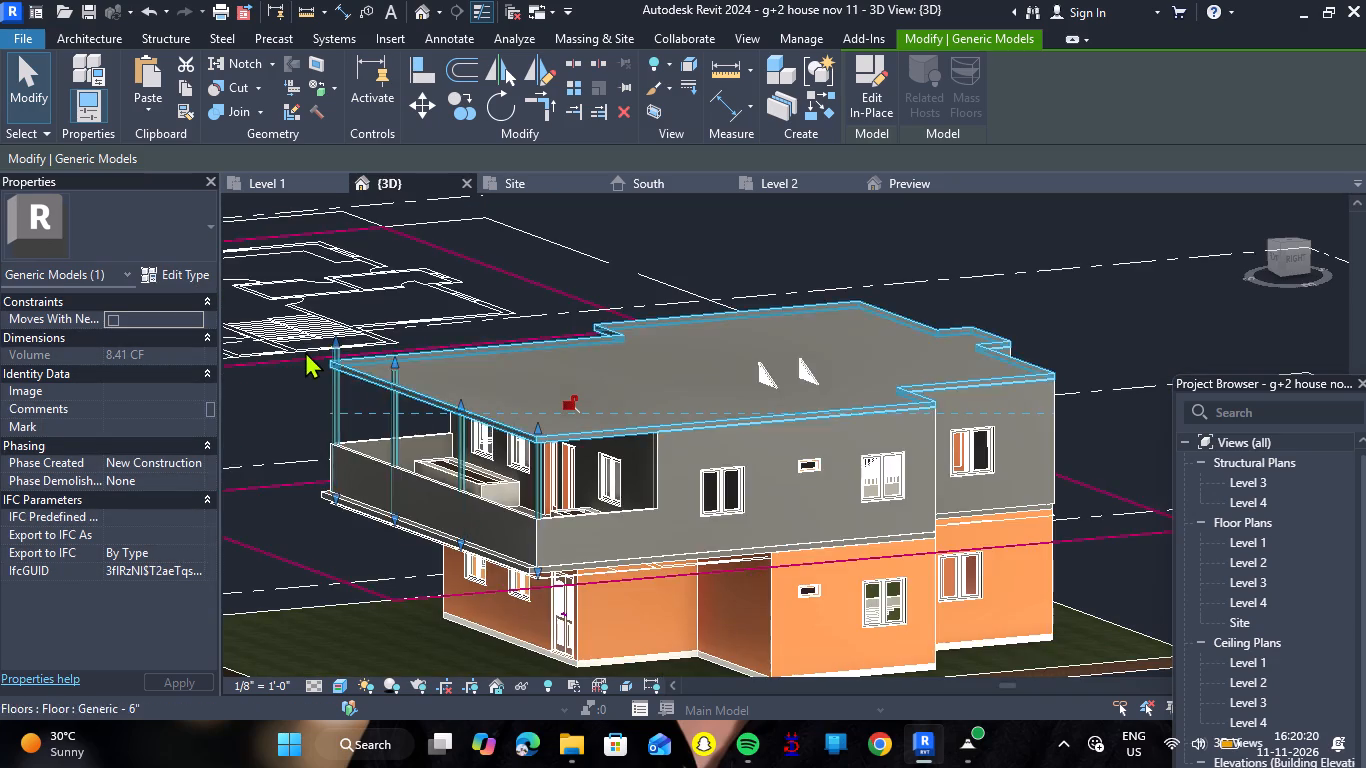
pyautogui.scroll(5, 305, 351)
pyautogui.moveTo(386, 332); pyautogui.dragTo(386, 365)
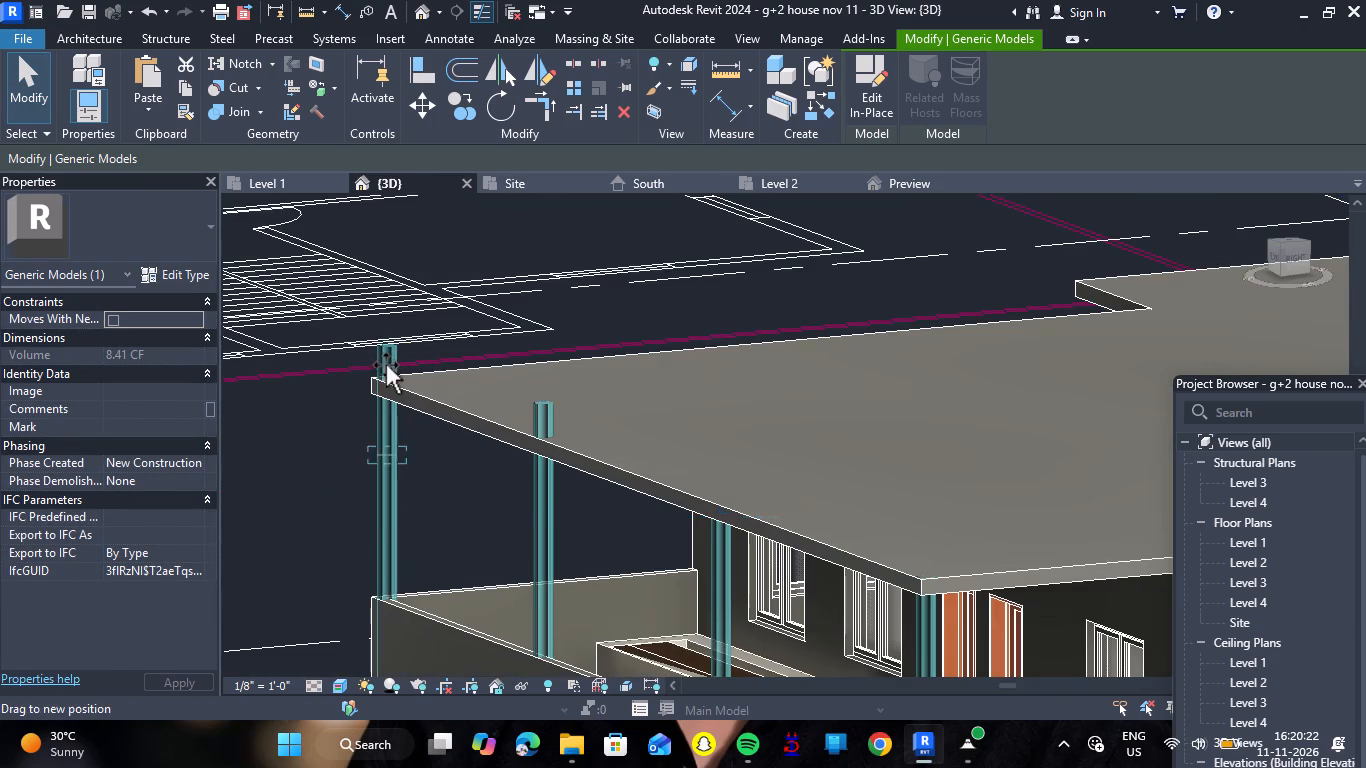
pyautogui.moveTo(386, 365); pyautogui.dragTo(386, 382)
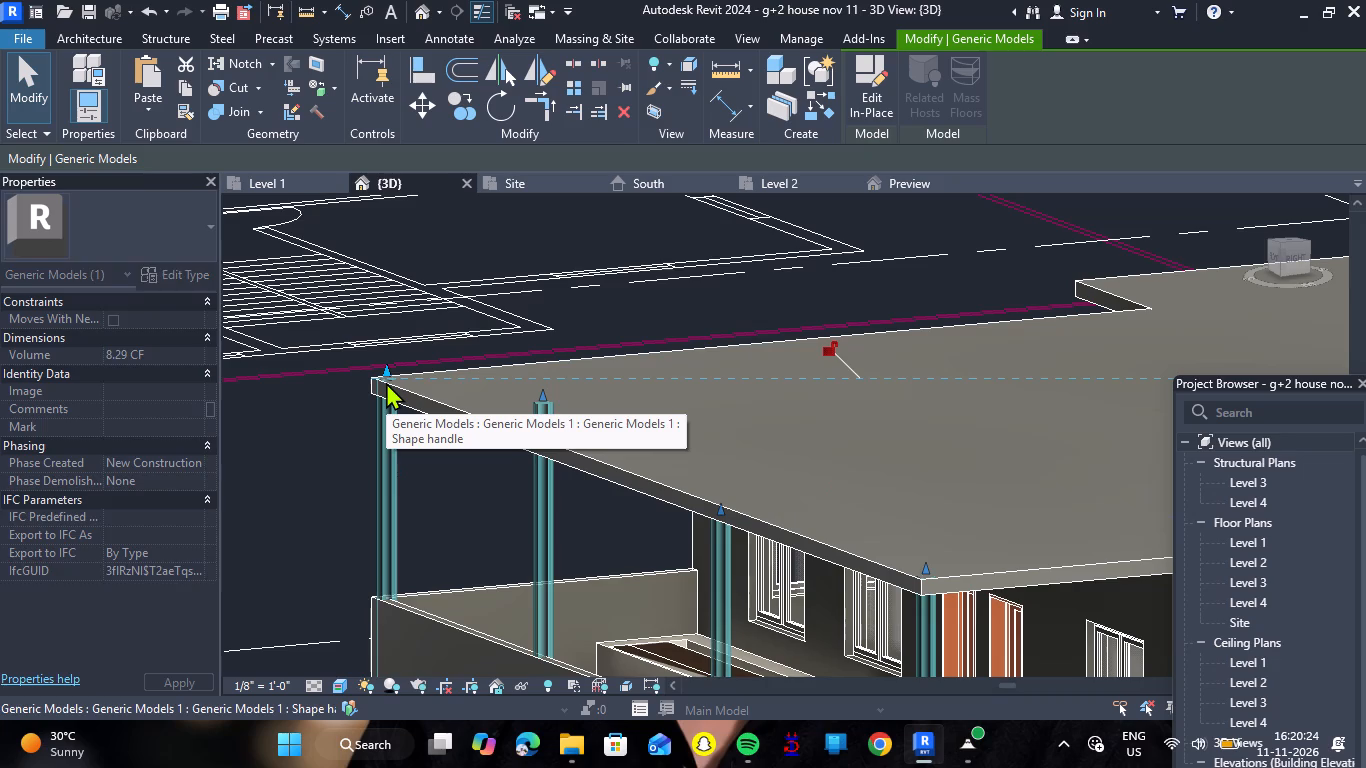
pyautogui.click(717, 545)
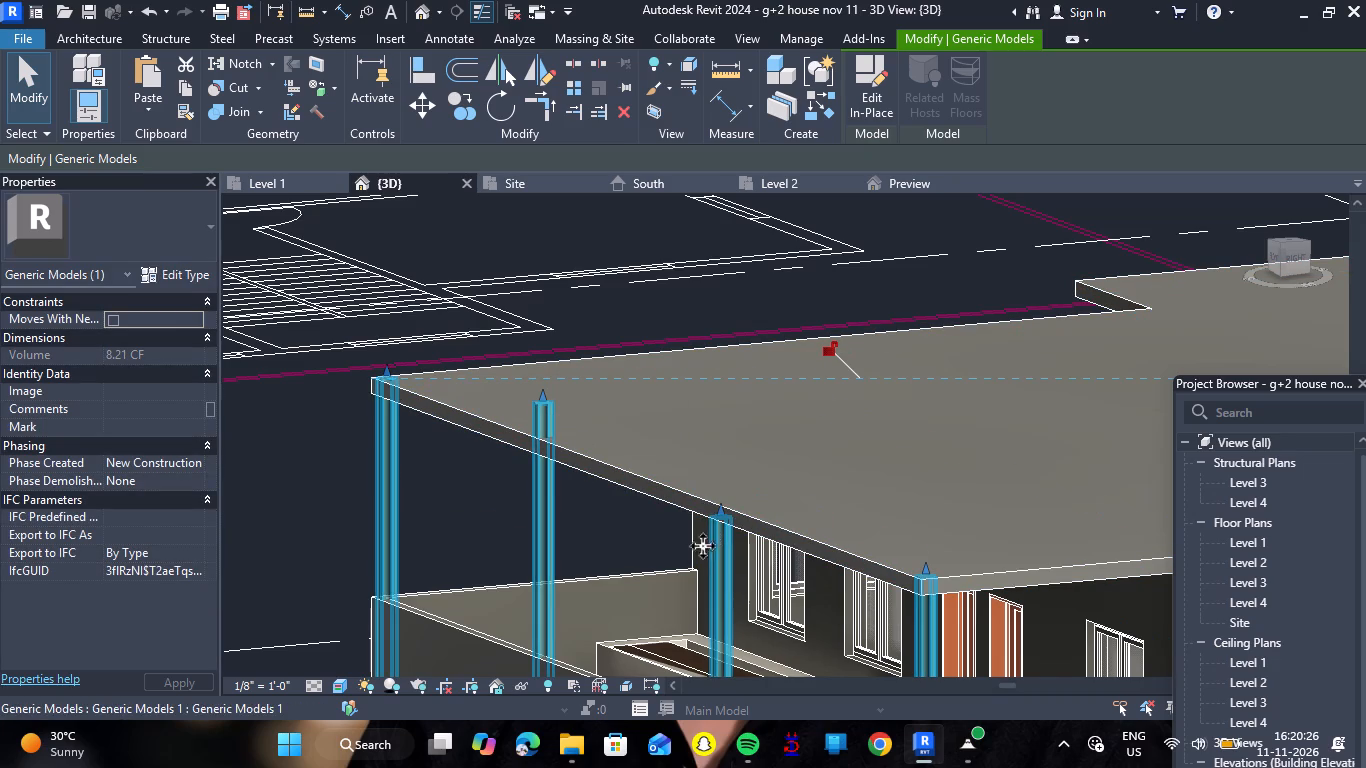
pyautogui.press('Escape')
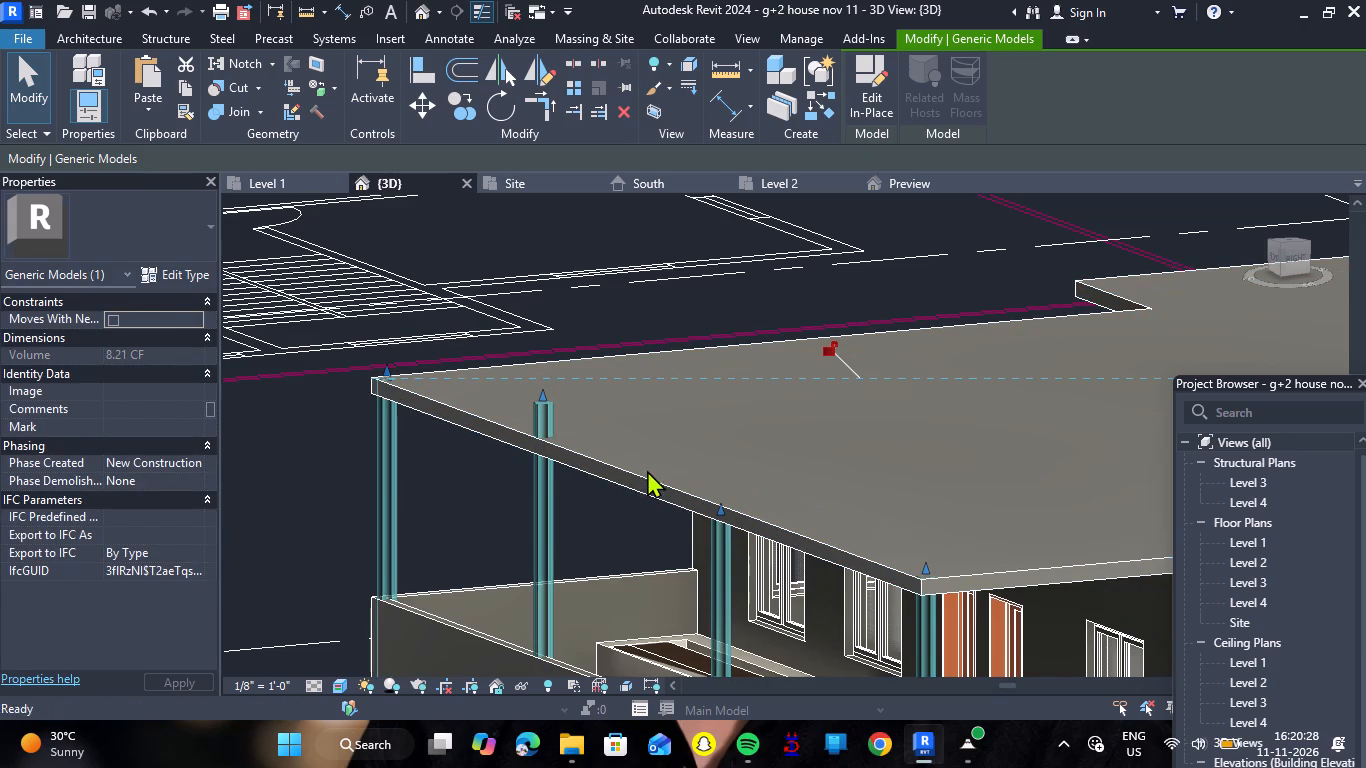
pyautogui.click(722, 543)
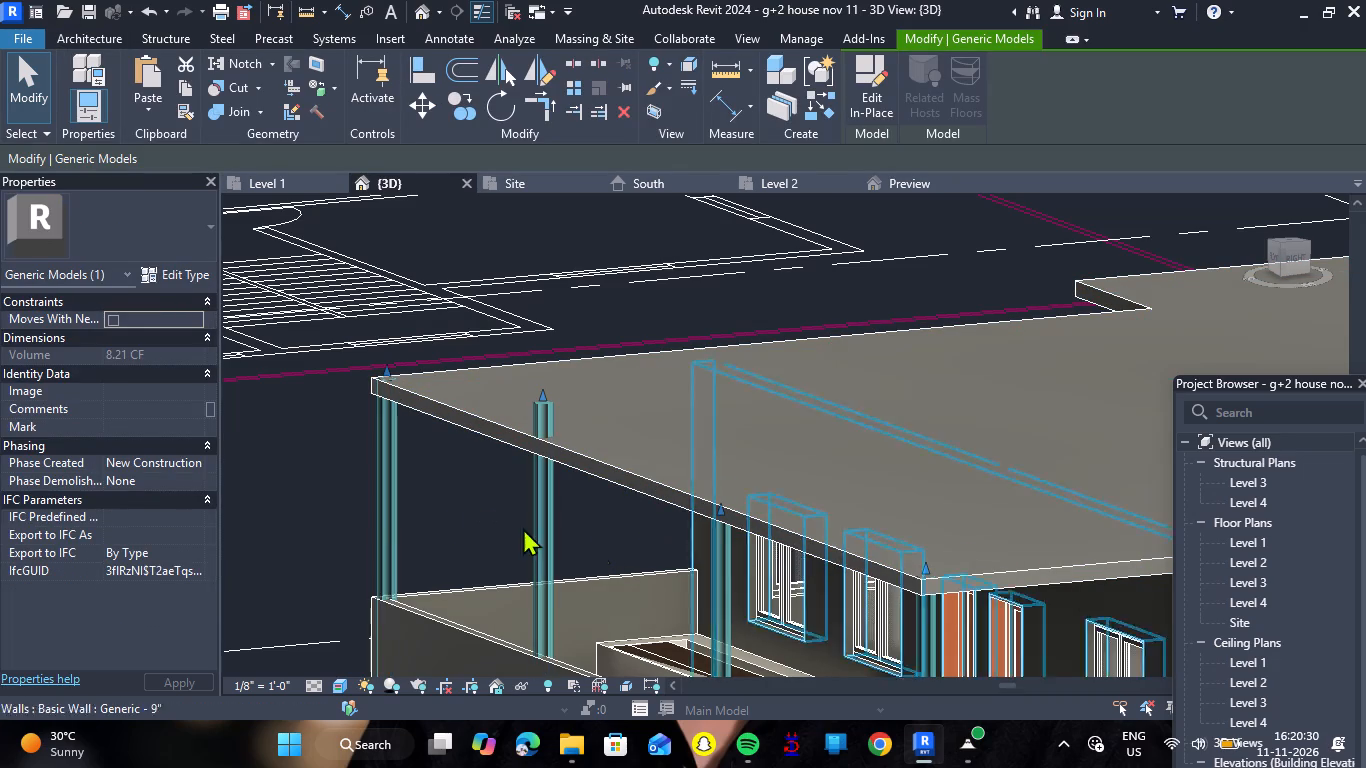
pyautogui.scroll(8, 148, 426)
pyautogui.press('Escape')
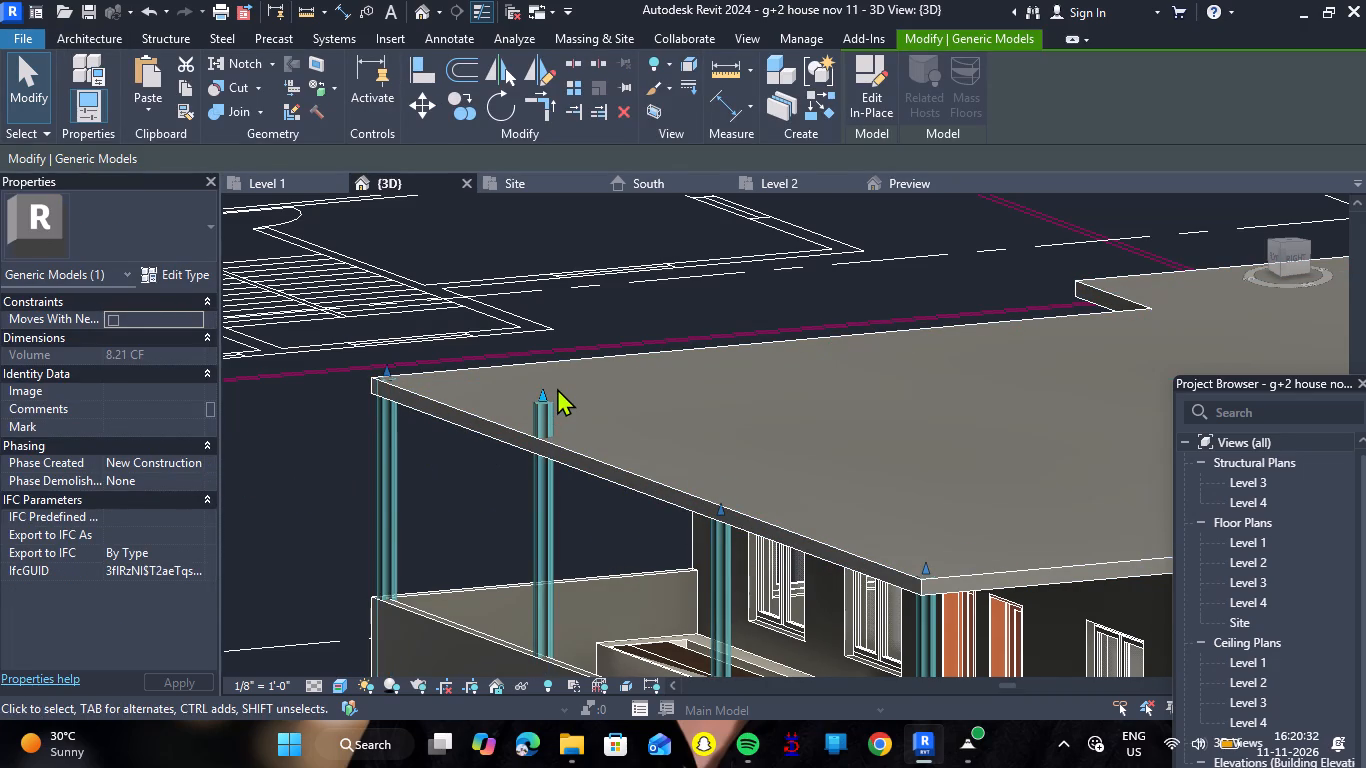
pyautogui.click(543, 410)
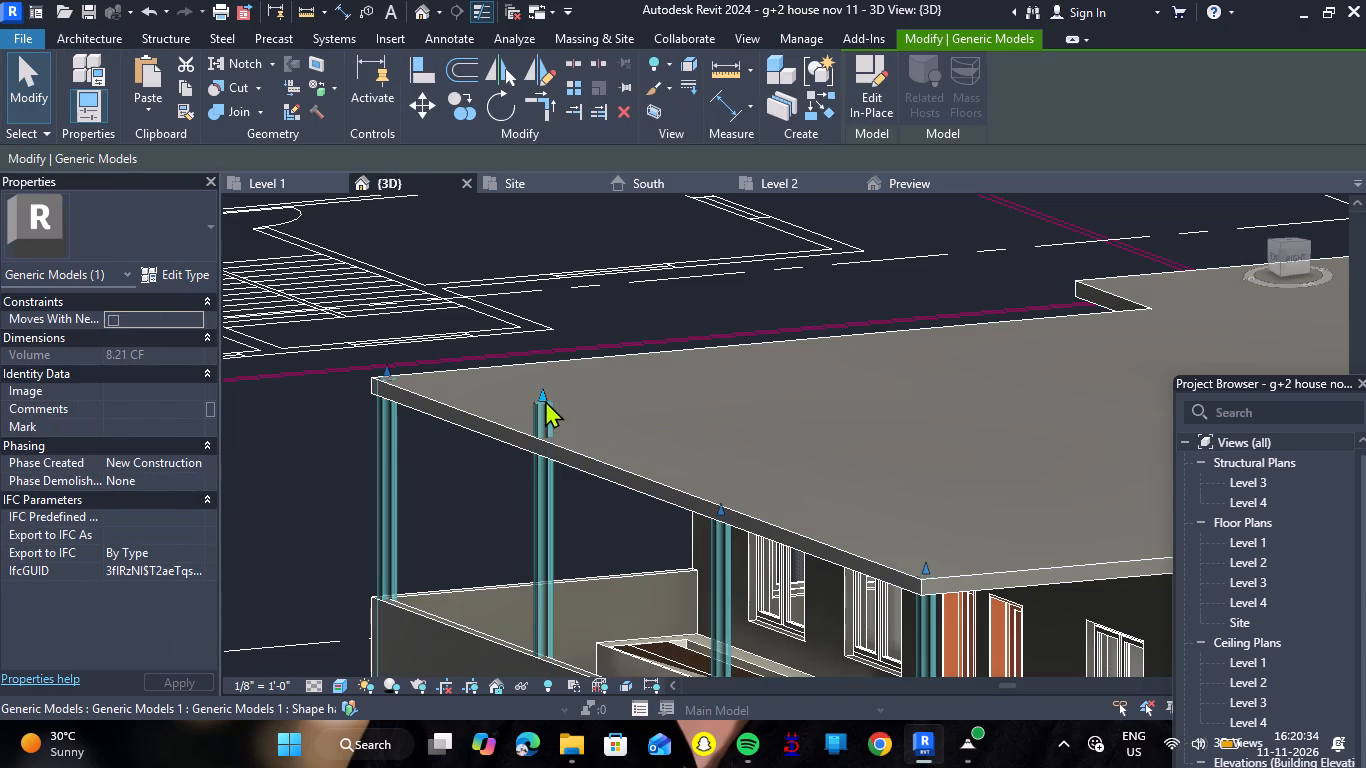
pyautogui.moveTo(544, 394); pyautogui.dragTo(540, 437)
pyautogui.press('Escape')
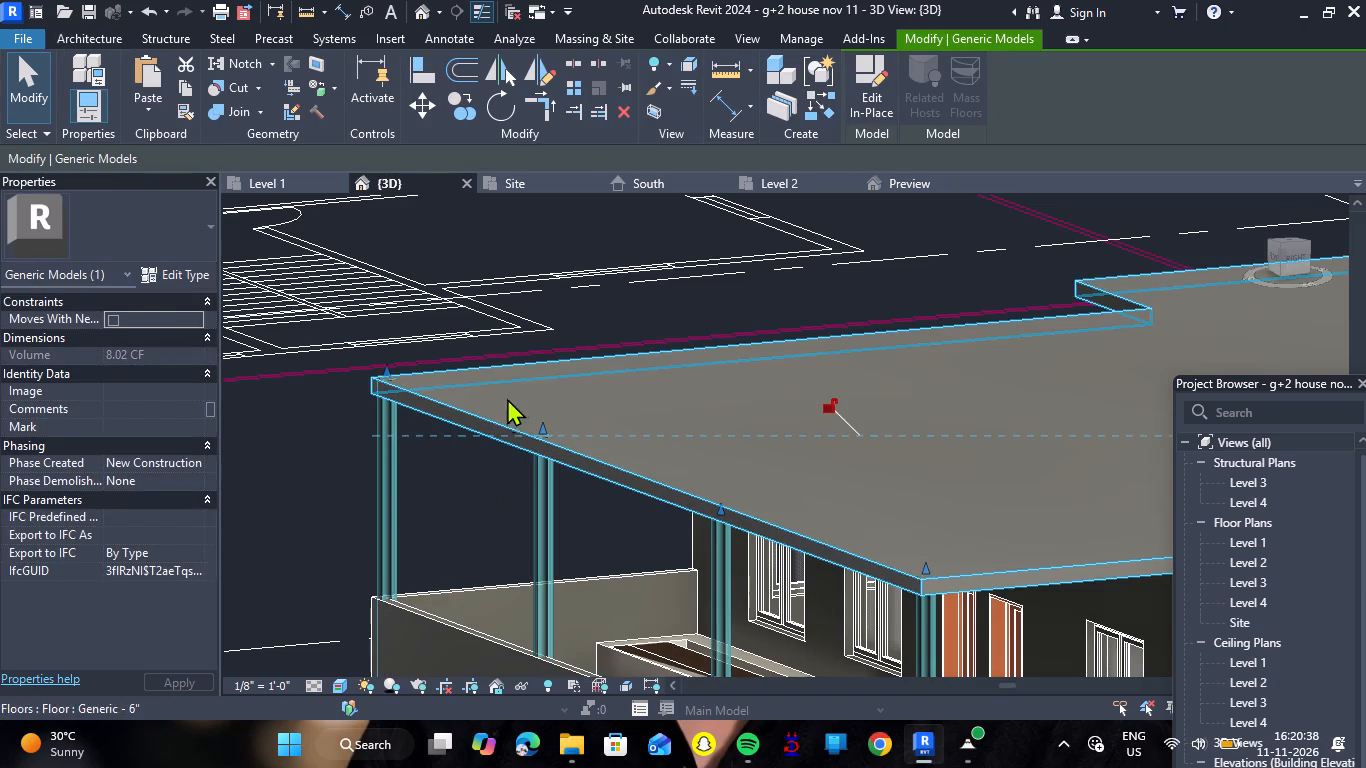
# Lower the tops of the same two far-end columns further, into the slab's thickness, so they stop showing through its top surface.
pyautogui.scroll(-4, 525, 381)
pyautogui.scroll(8, 528, 411)
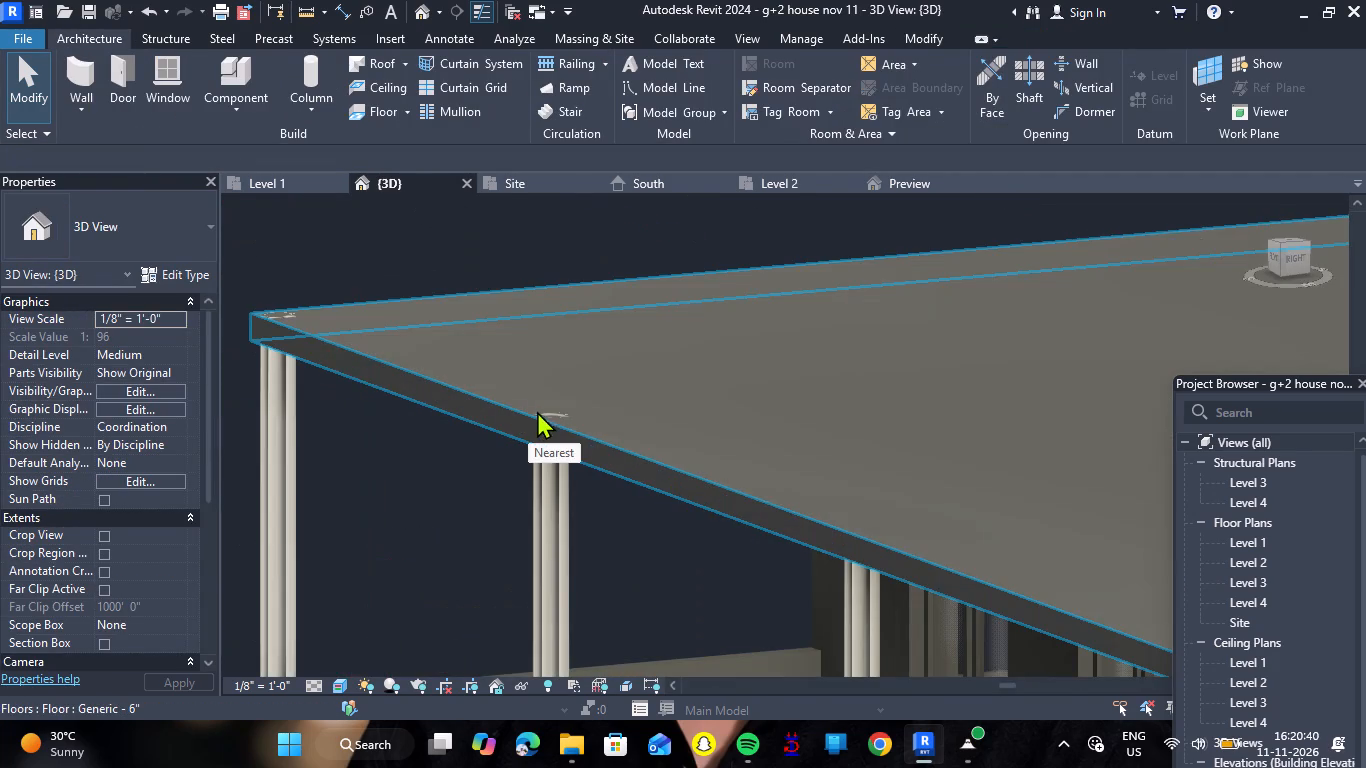
pyautogui.scroll(10, 555, 414)
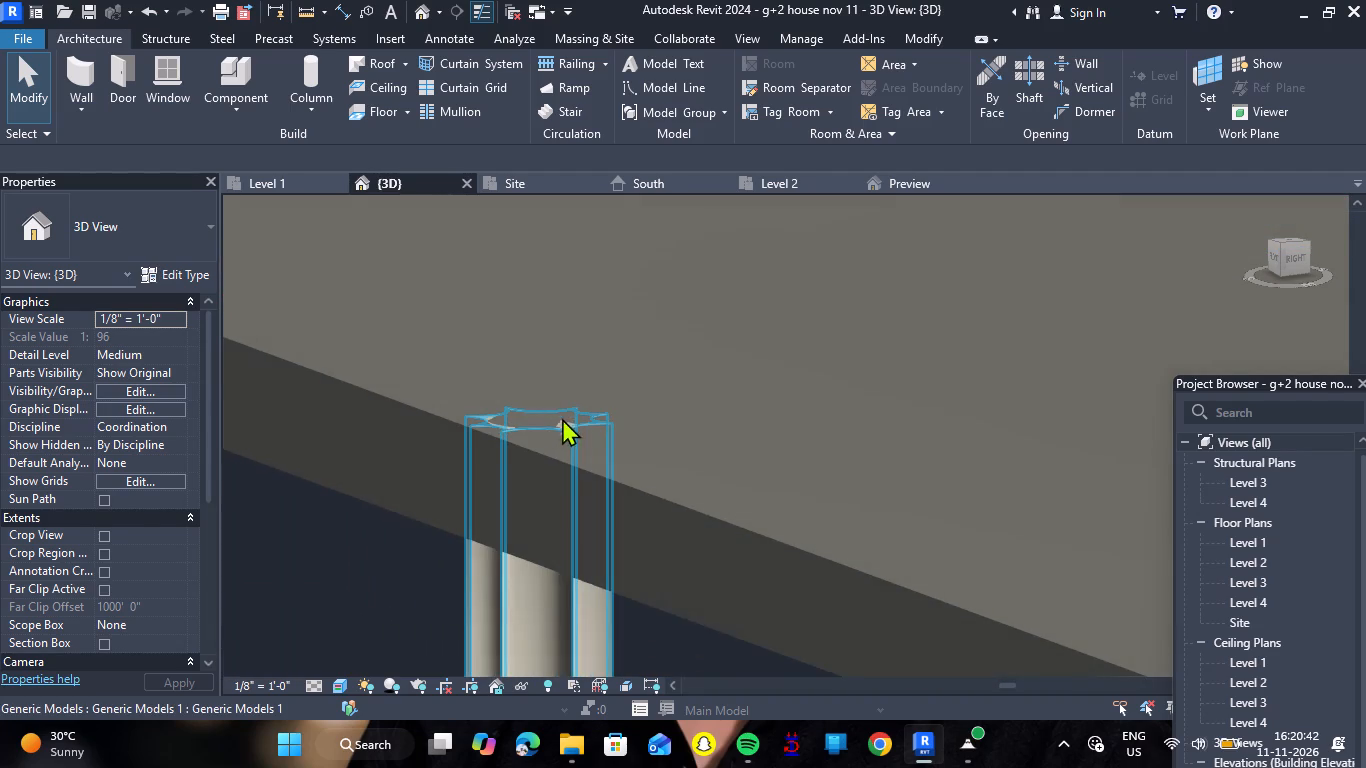
pyautogui.click(573, 427)
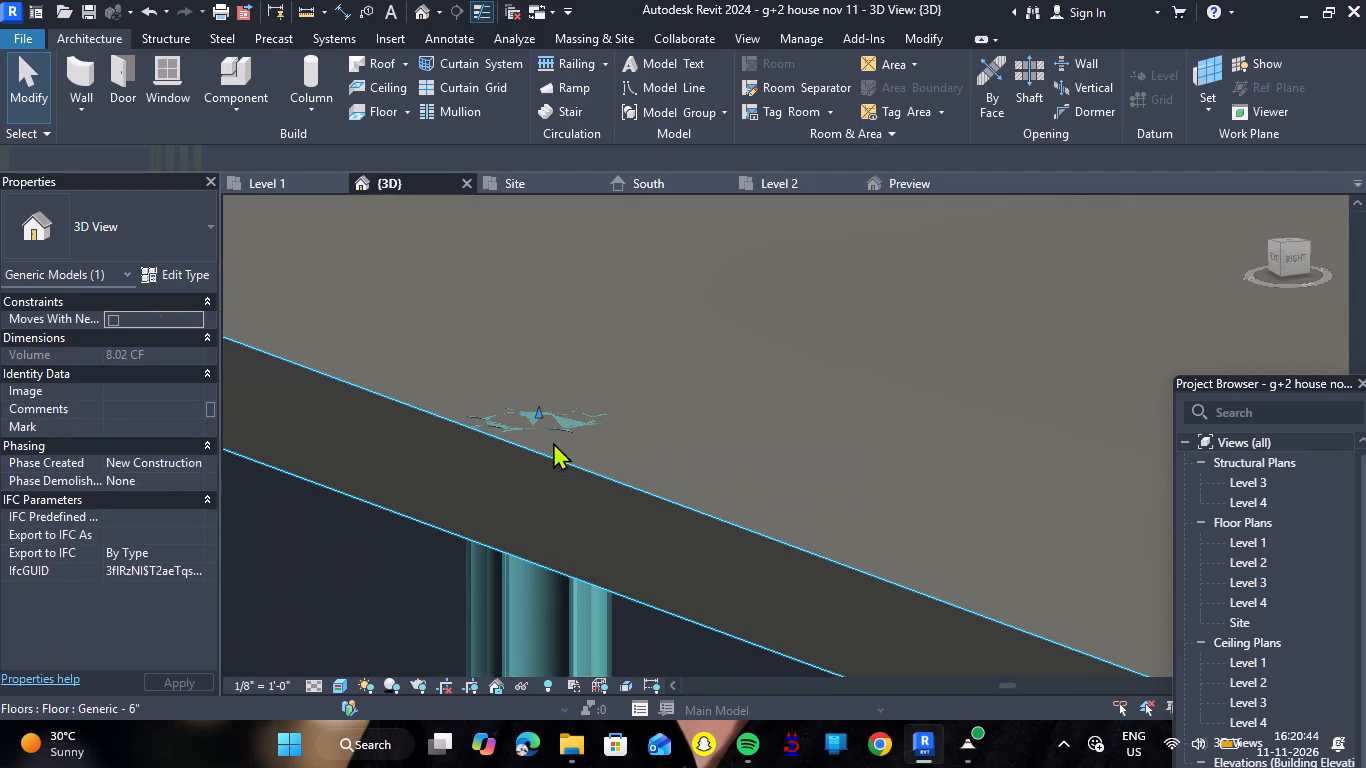
pyautogui.moveTo(540, 405); pyautogui.dragTo(528, 509)
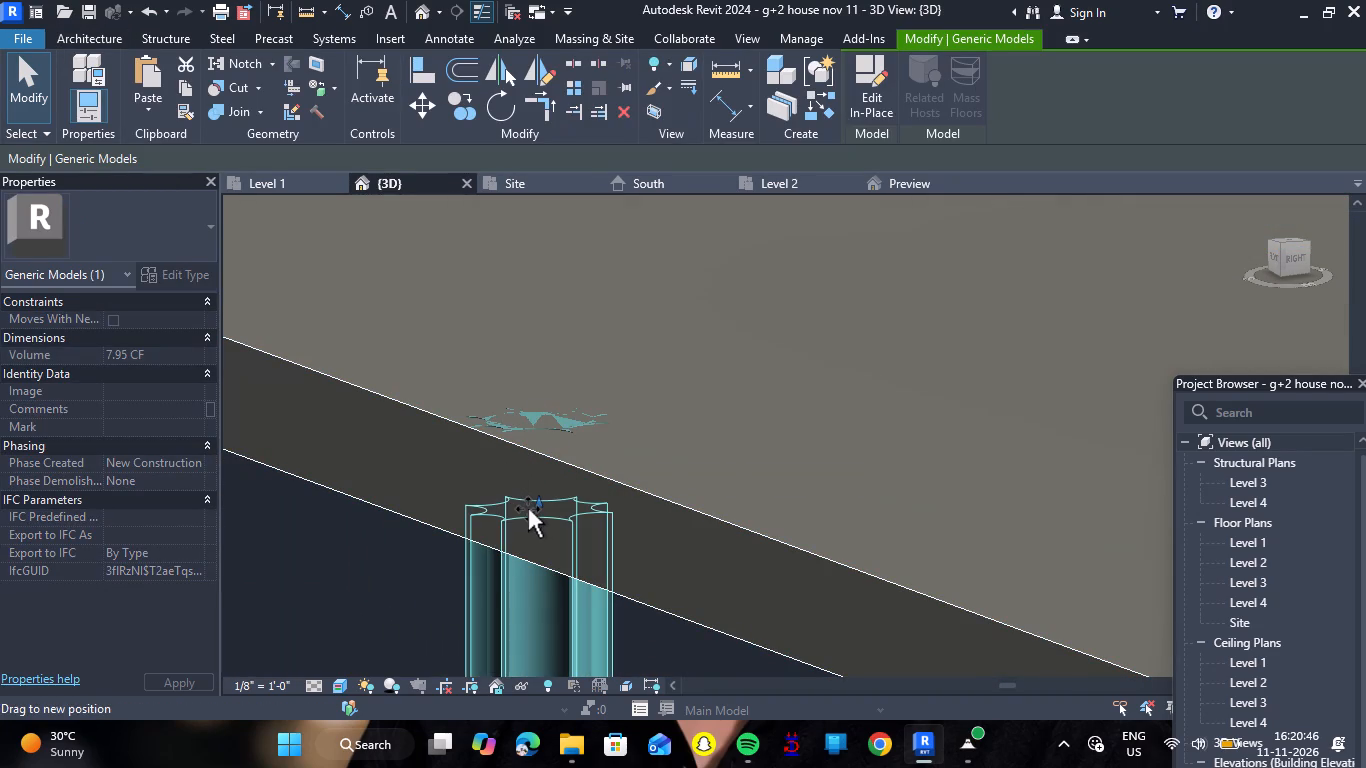
pyautogui.moveTo(528, 509); pyautogui.dragTo(530, 505)
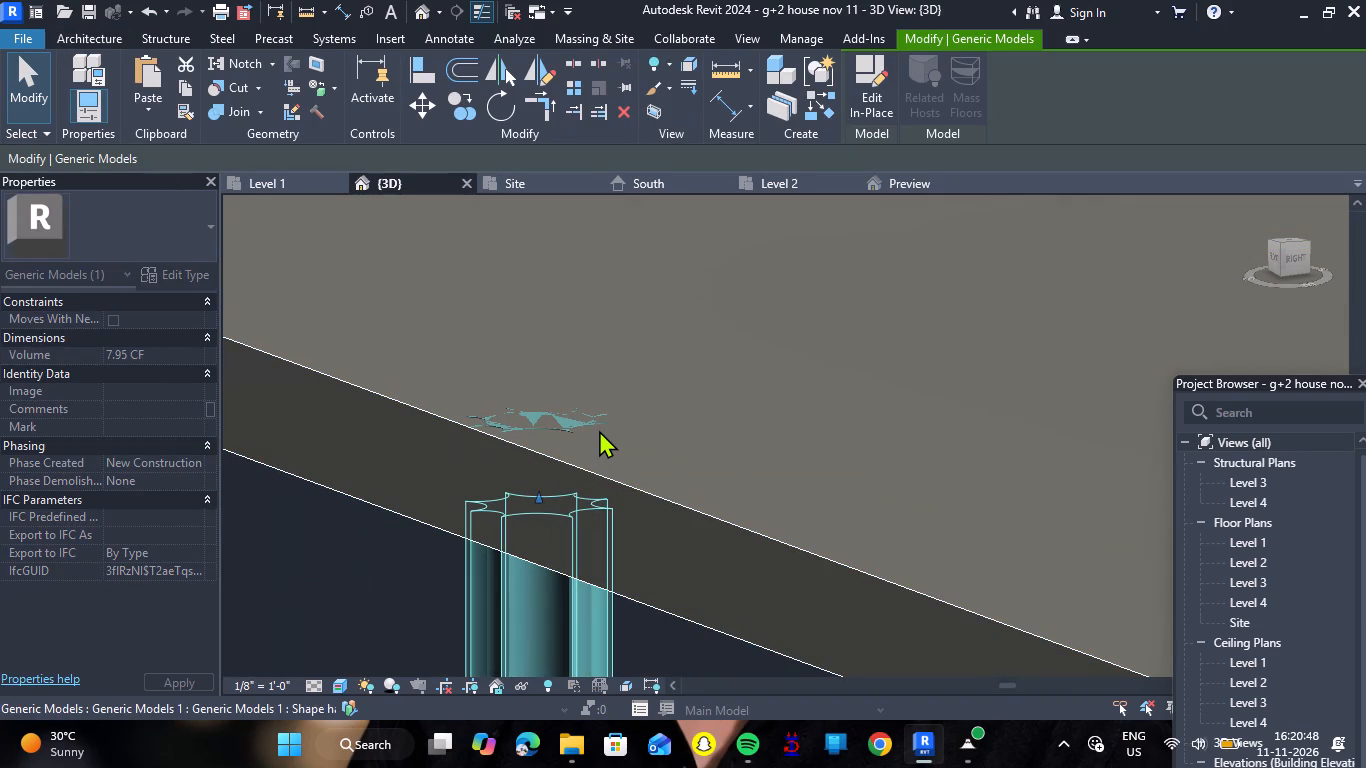
pyautogui.scroll(-8, 603, 428)
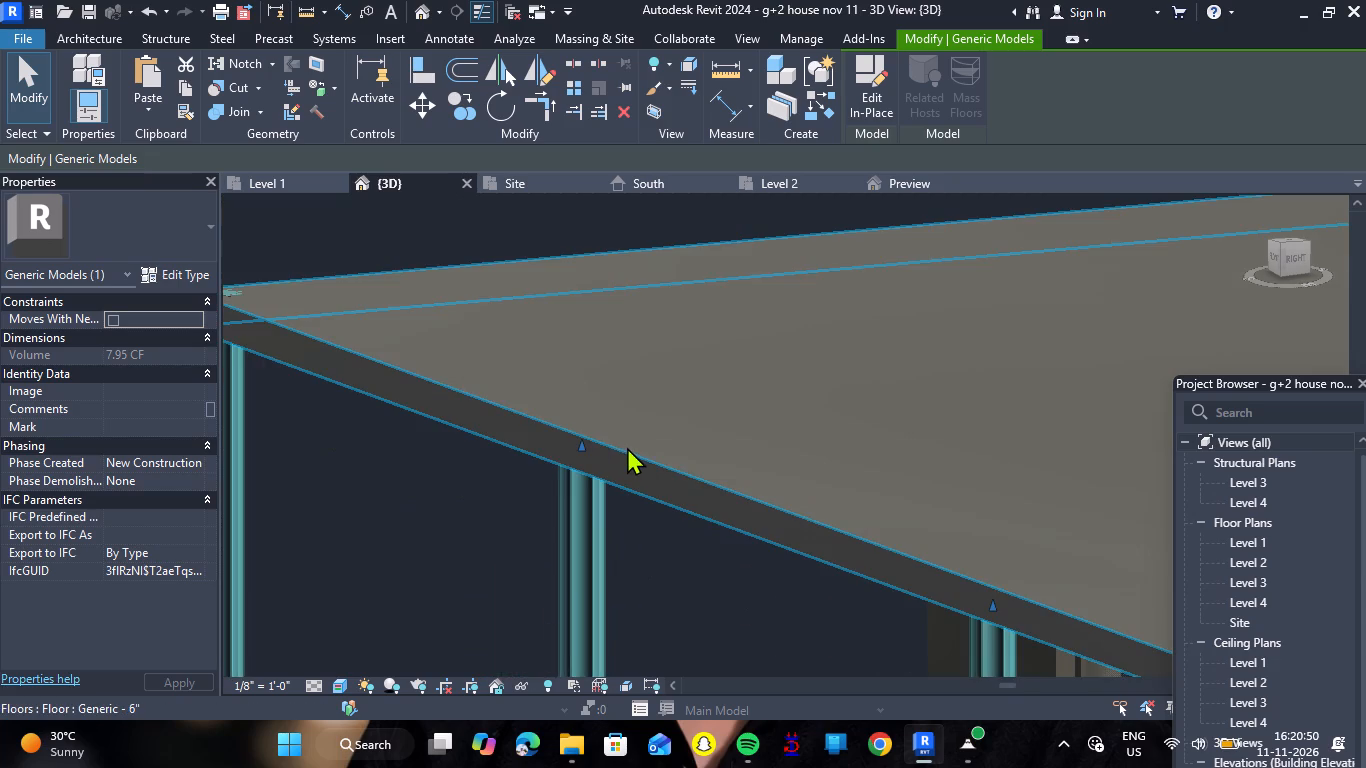
pyautogui.scroll(-4, 627, 447)
pyautogui.scroll(14, 377, 343)
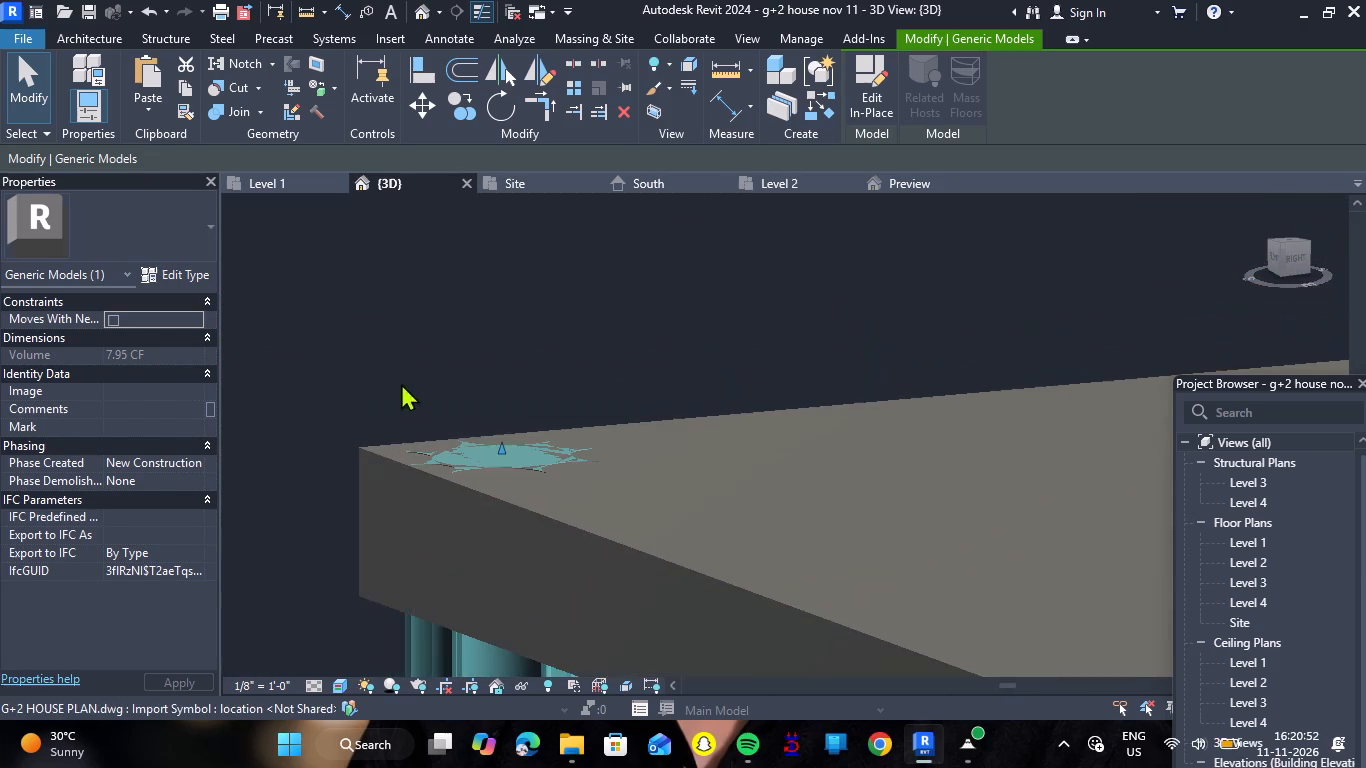
pyautogui.moveTo(502, 447); pyautogui.dragTo(484, 557)
pyautogui.press('Escape')
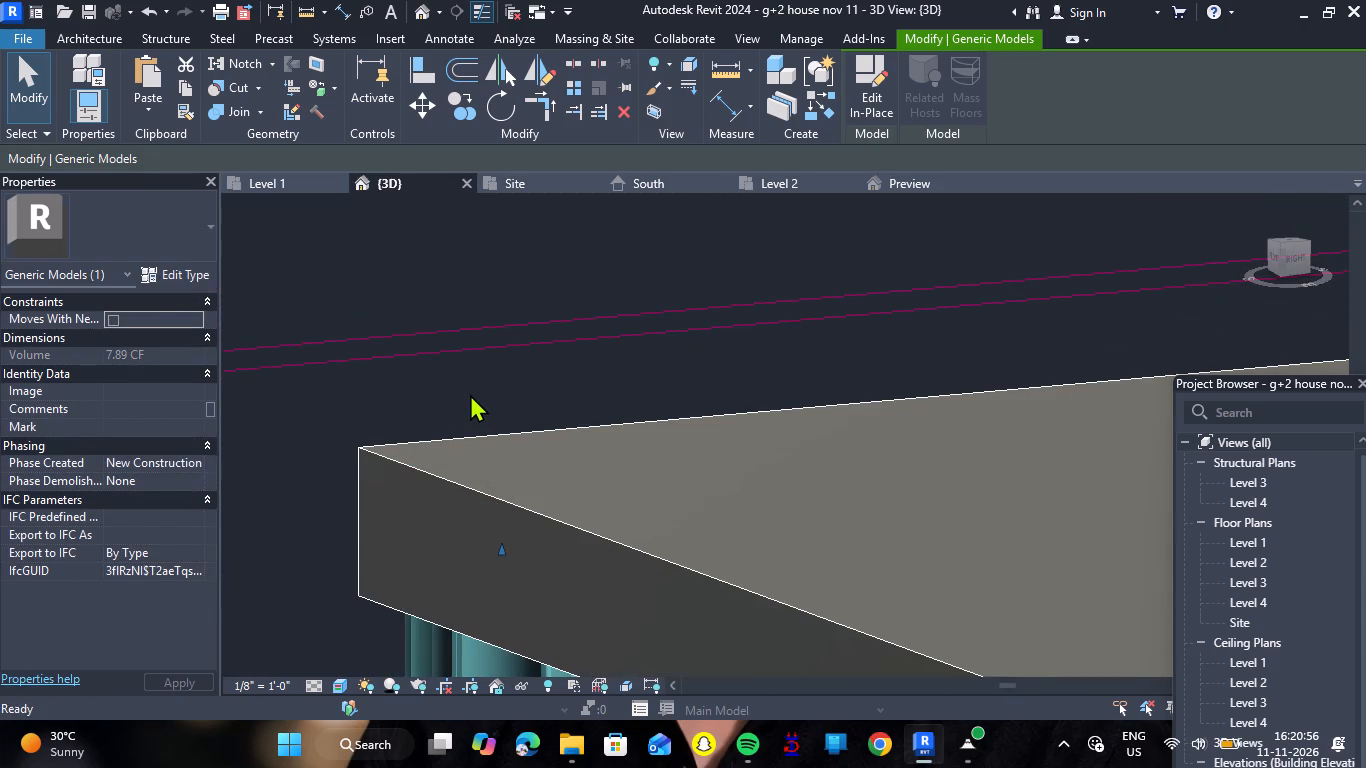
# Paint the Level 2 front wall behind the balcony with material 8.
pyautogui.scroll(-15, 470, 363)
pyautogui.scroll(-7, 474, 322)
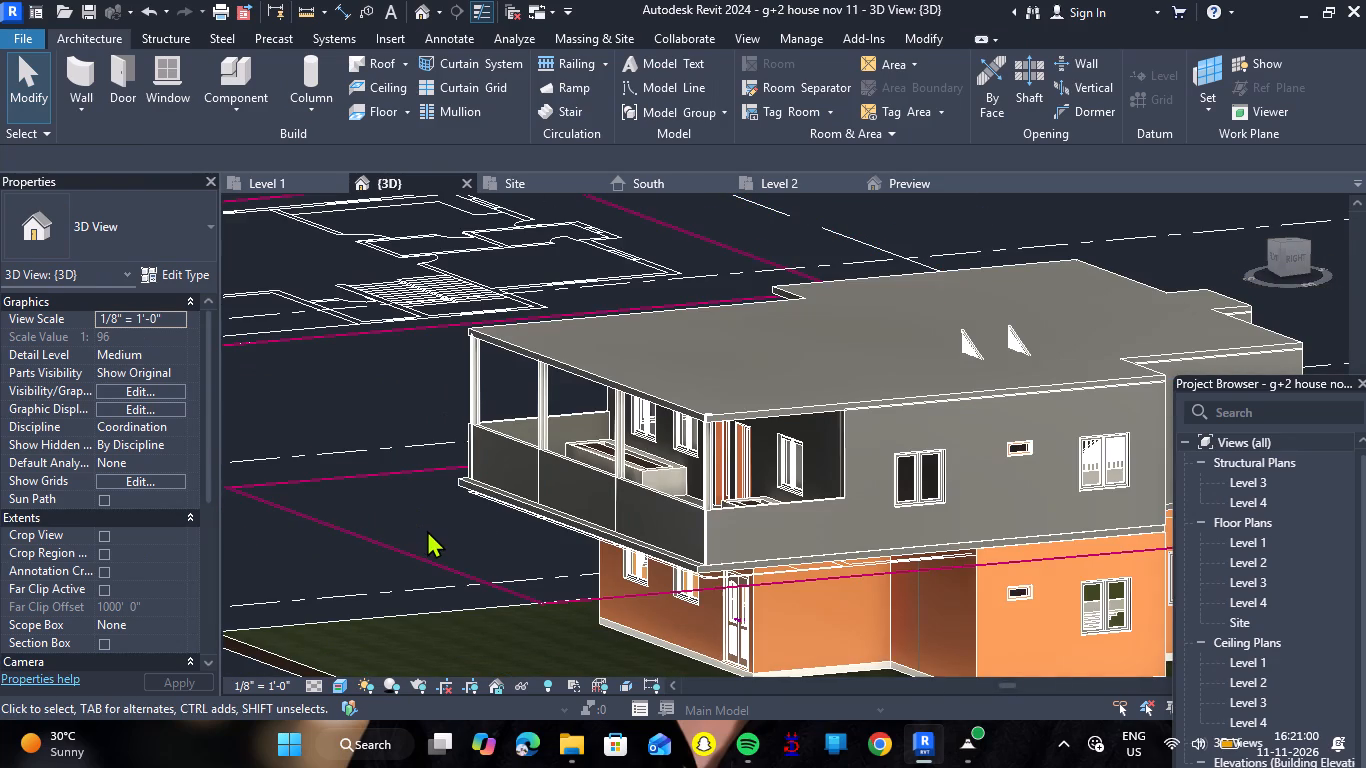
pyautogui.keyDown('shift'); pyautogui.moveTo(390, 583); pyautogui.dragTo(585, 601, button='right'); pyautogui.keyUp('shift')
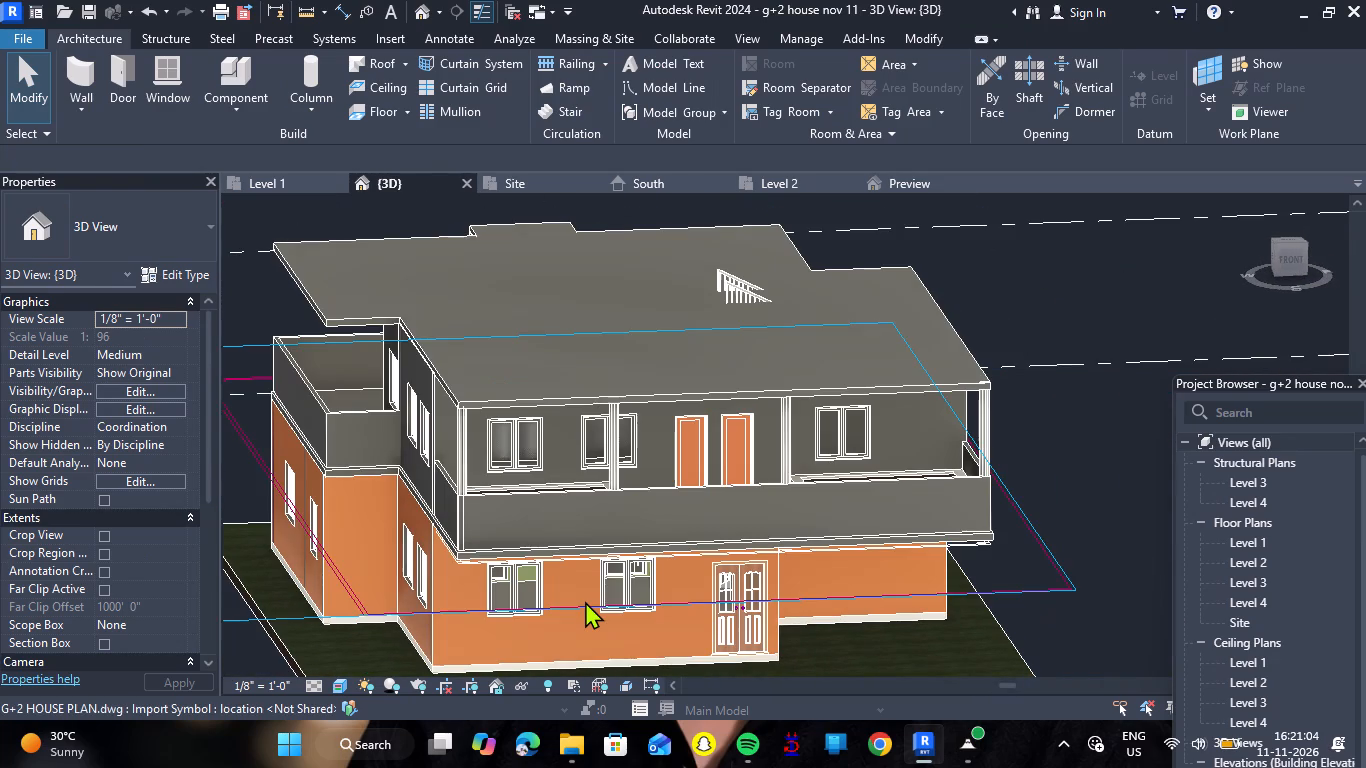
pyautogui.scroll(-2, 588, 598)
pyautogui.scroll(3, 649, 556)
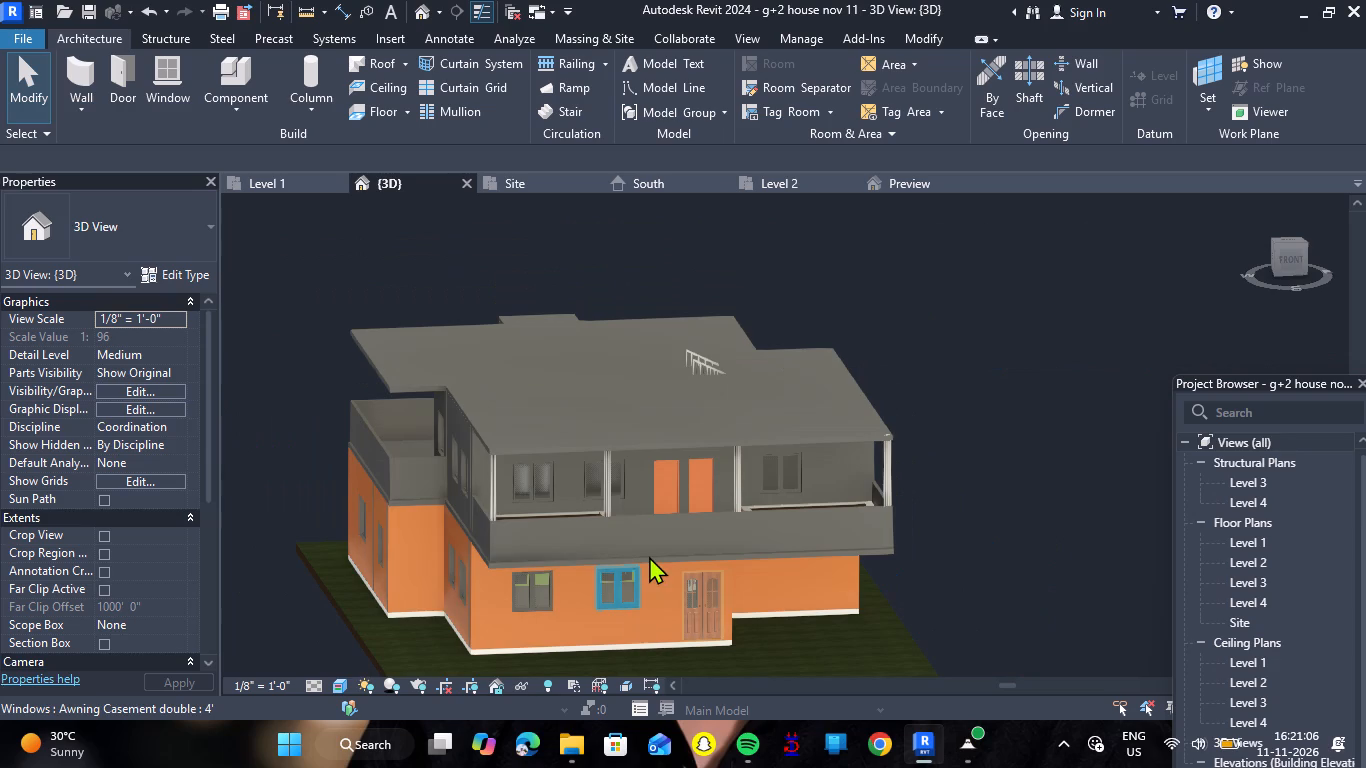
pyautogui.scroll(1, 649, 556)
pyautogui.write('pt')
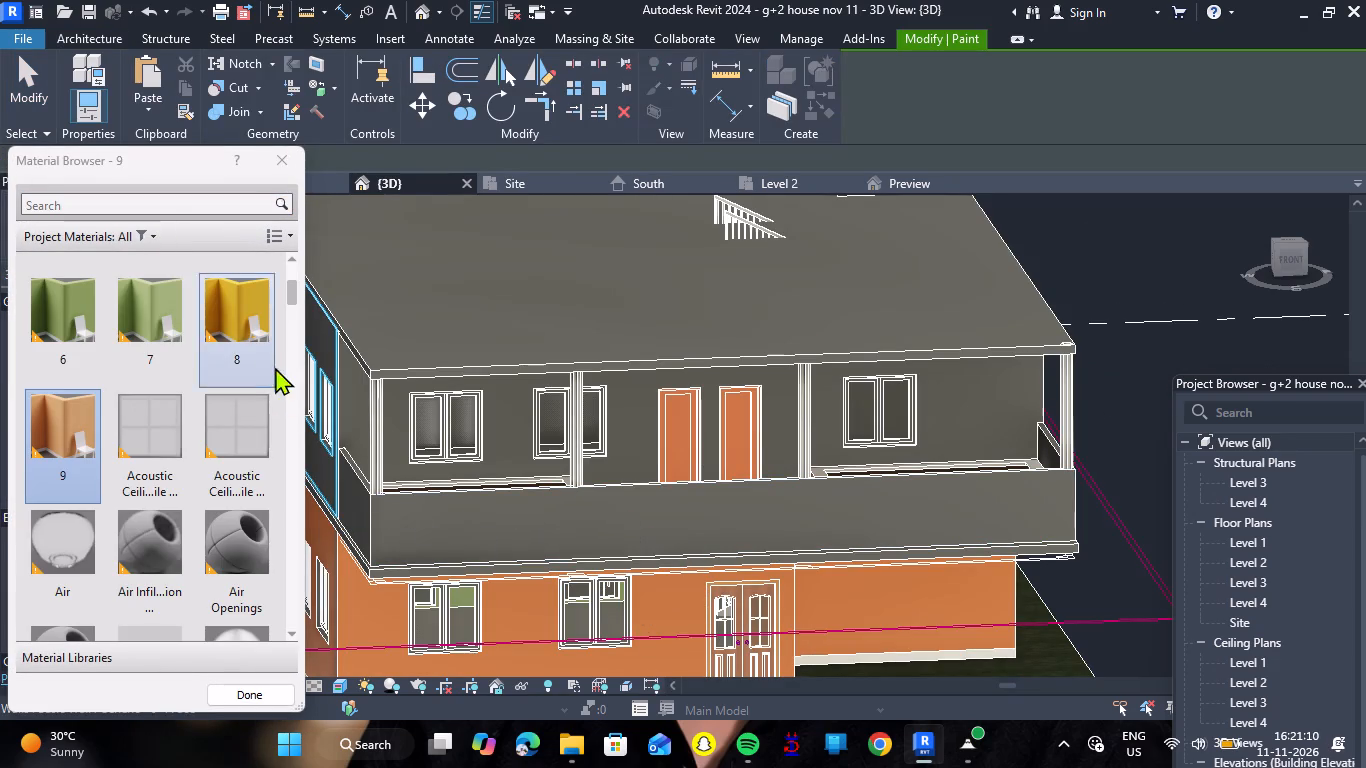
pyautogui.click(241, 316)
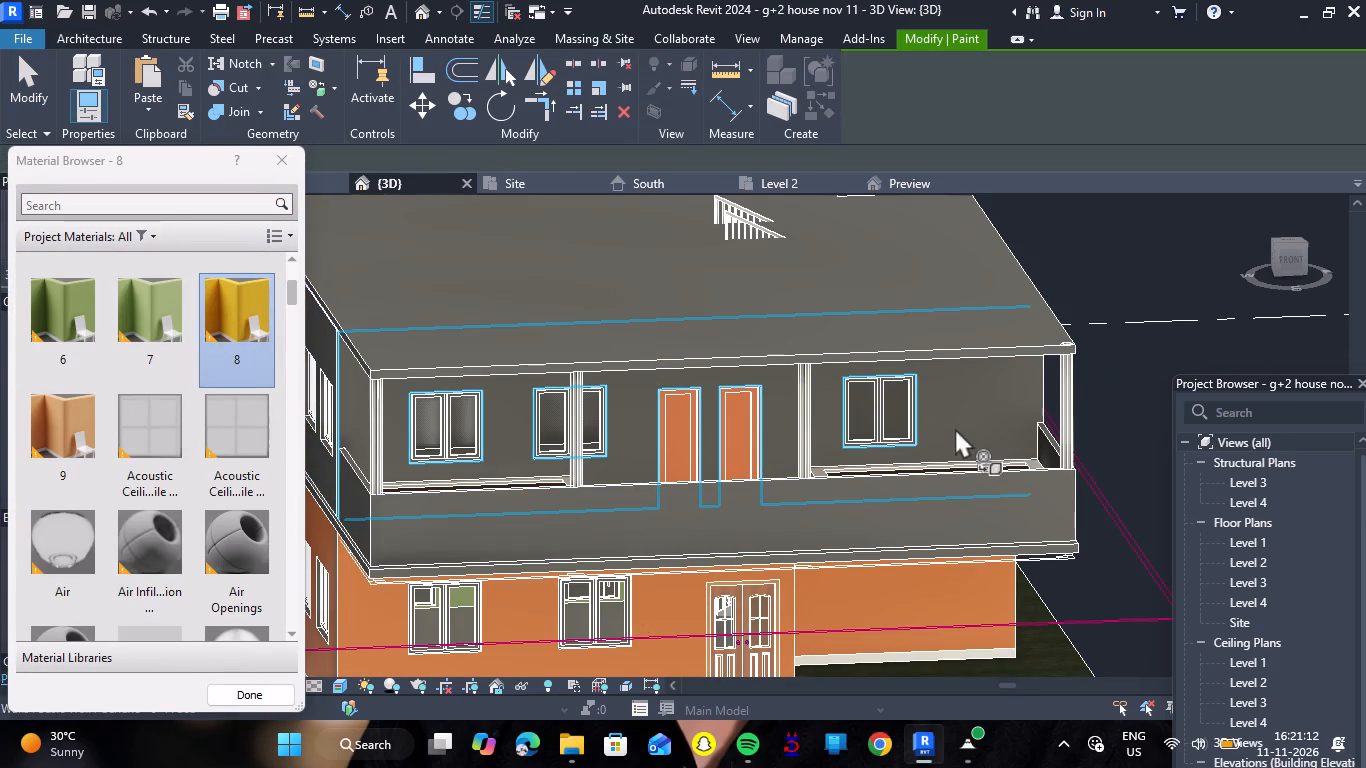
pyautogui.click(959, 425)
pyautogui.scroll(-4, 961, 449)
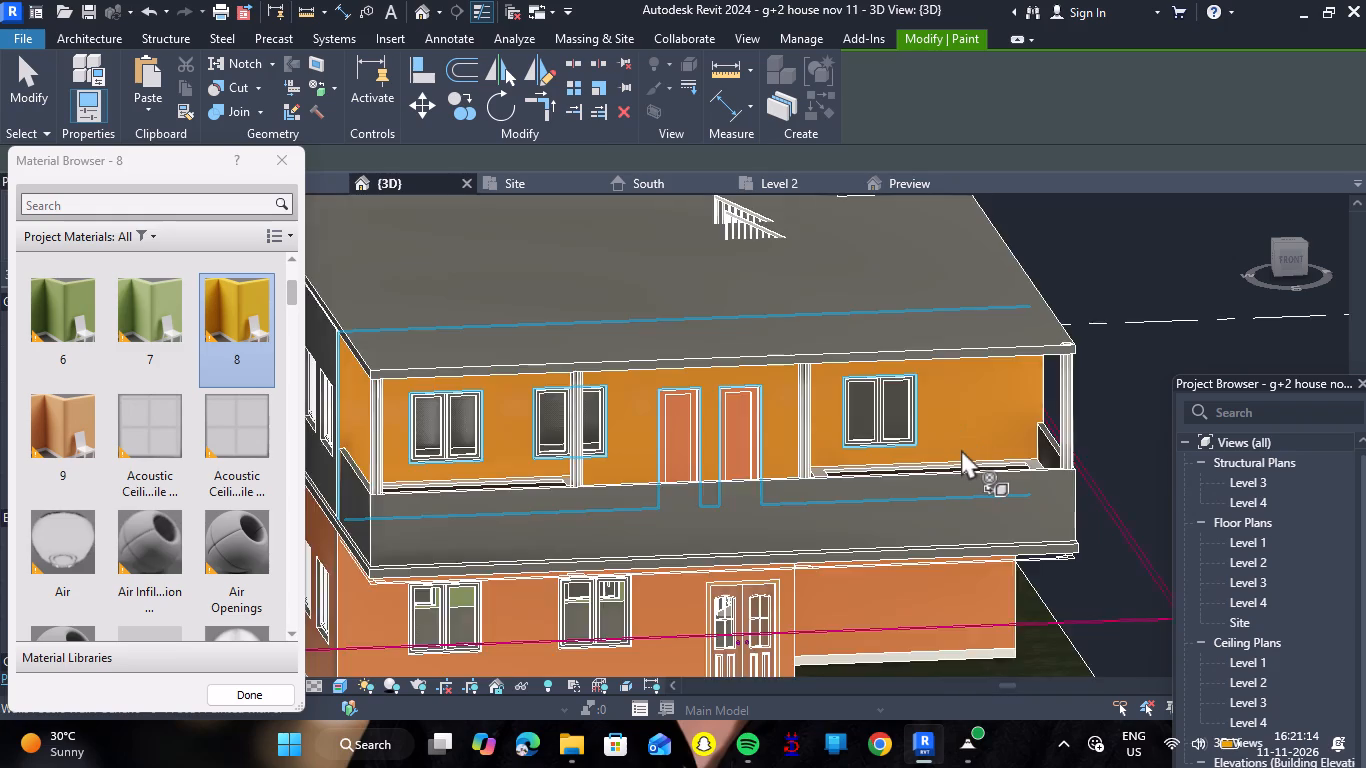
# Paint the Level 2 front wall, its narrow strip at the left corner and the adjoining left side wall with material 9.
pyautogui.click(93, 417)
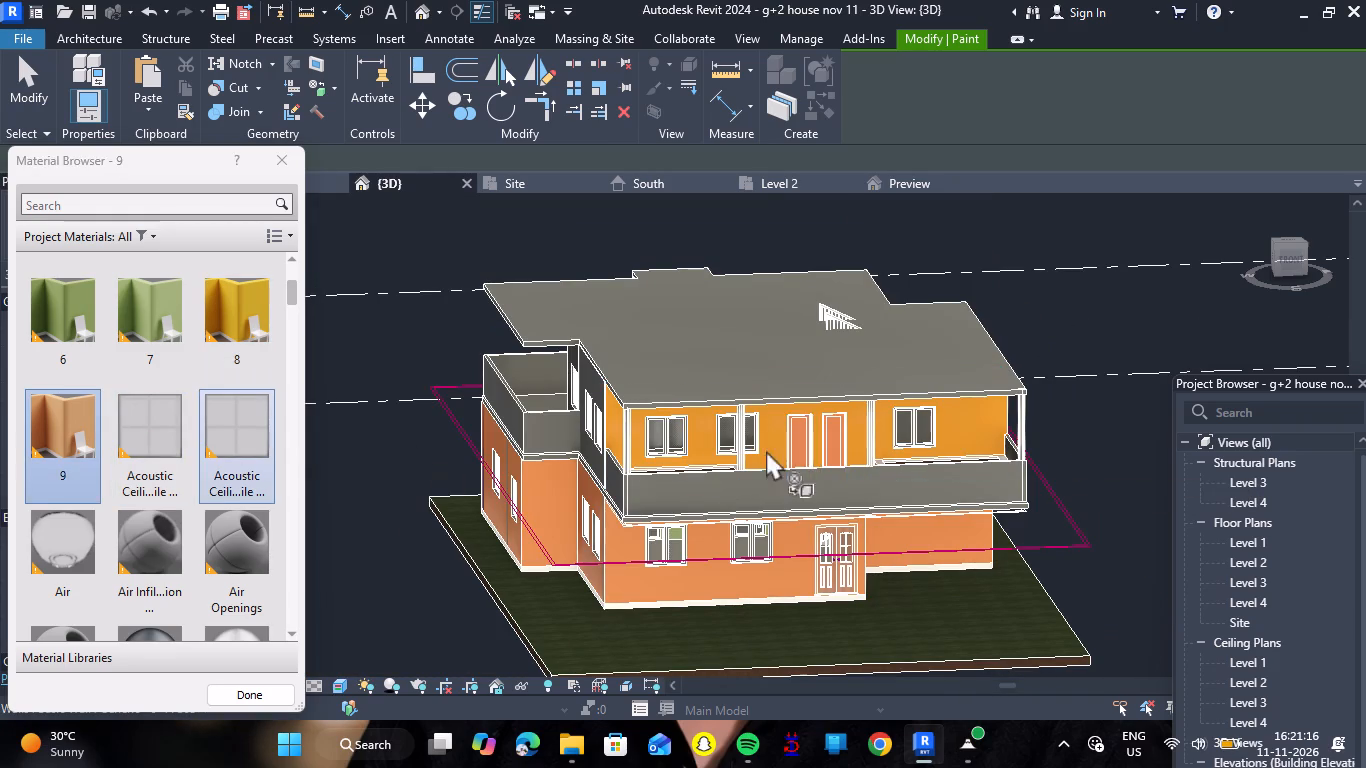
pyautogui.click(970, 434)
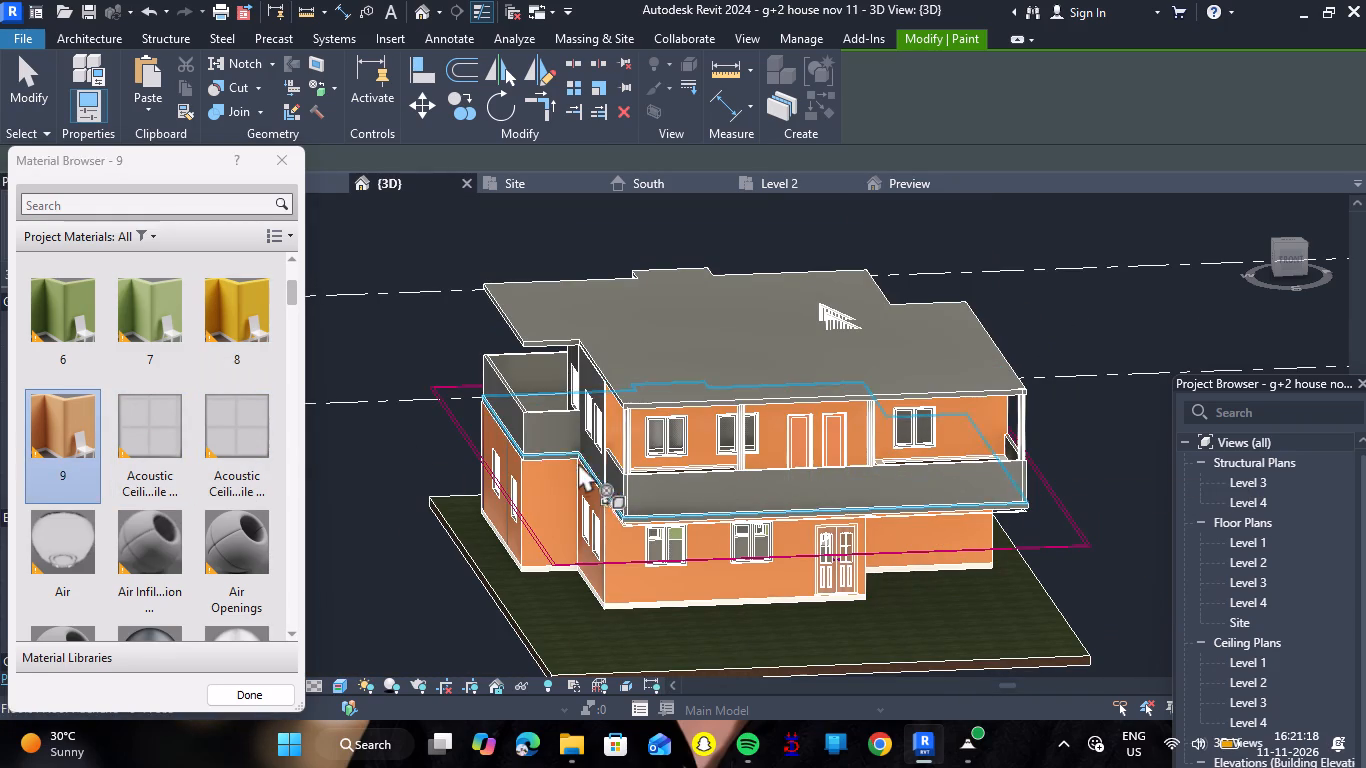
pyautogui.keyDown('shift'); pyautogui.moveTo(536, 468); pyautogui.dragTo(684, 468, button='right'); pyautogui.keyUp('shift')
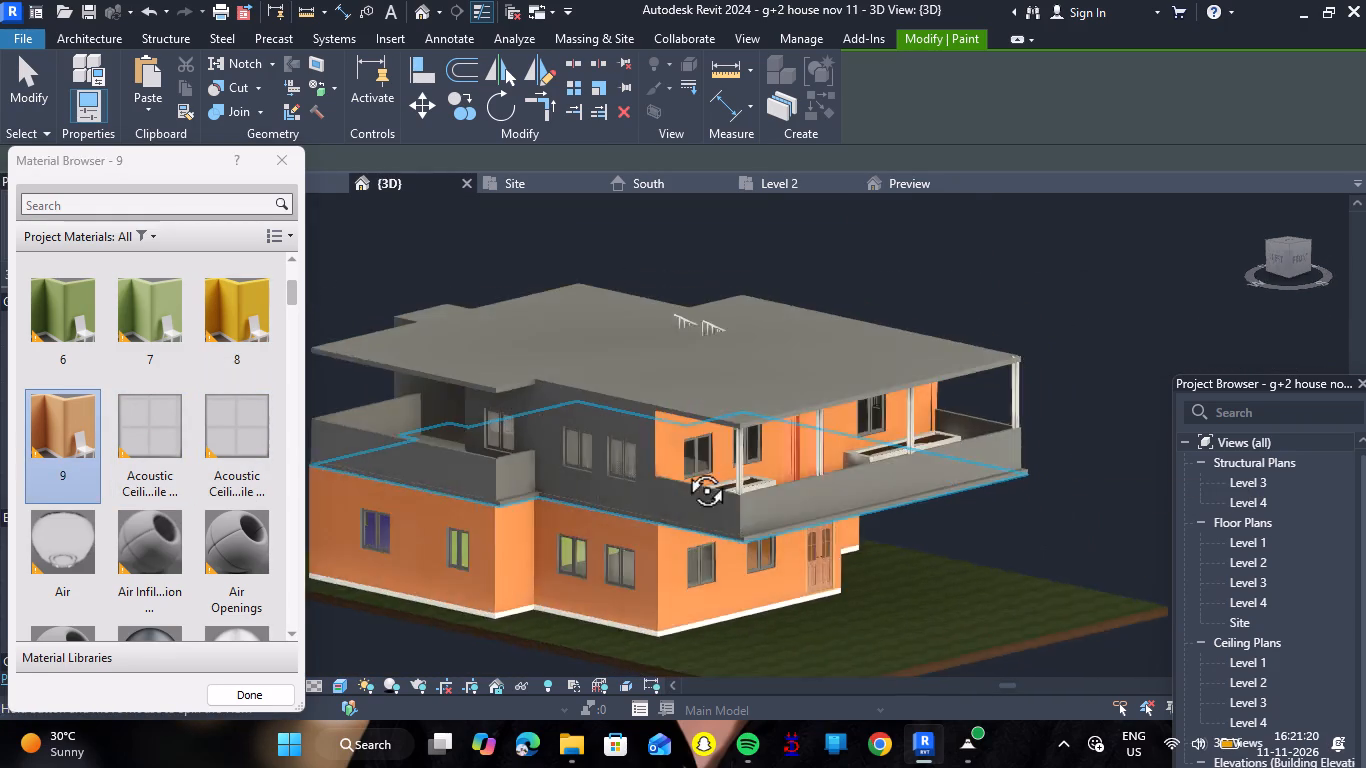
pyautogui.keyDown('shift'); pyautogui.moveTo(684, 468); pyautogui.dragTo(705, 464, button='right'); pyautogui.keyUp('shift')
pyautogui.click(696, 433)
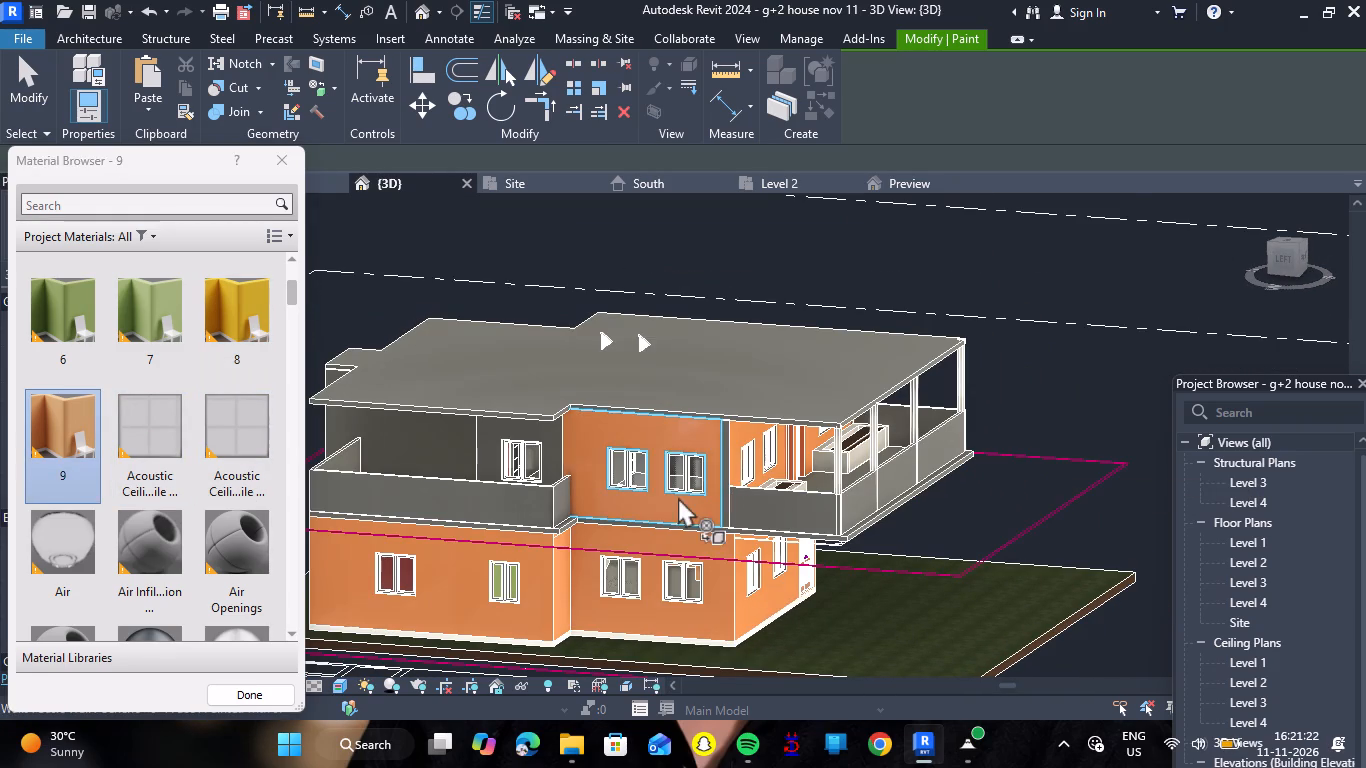
pyautogui.scroll(9, 699, 487)
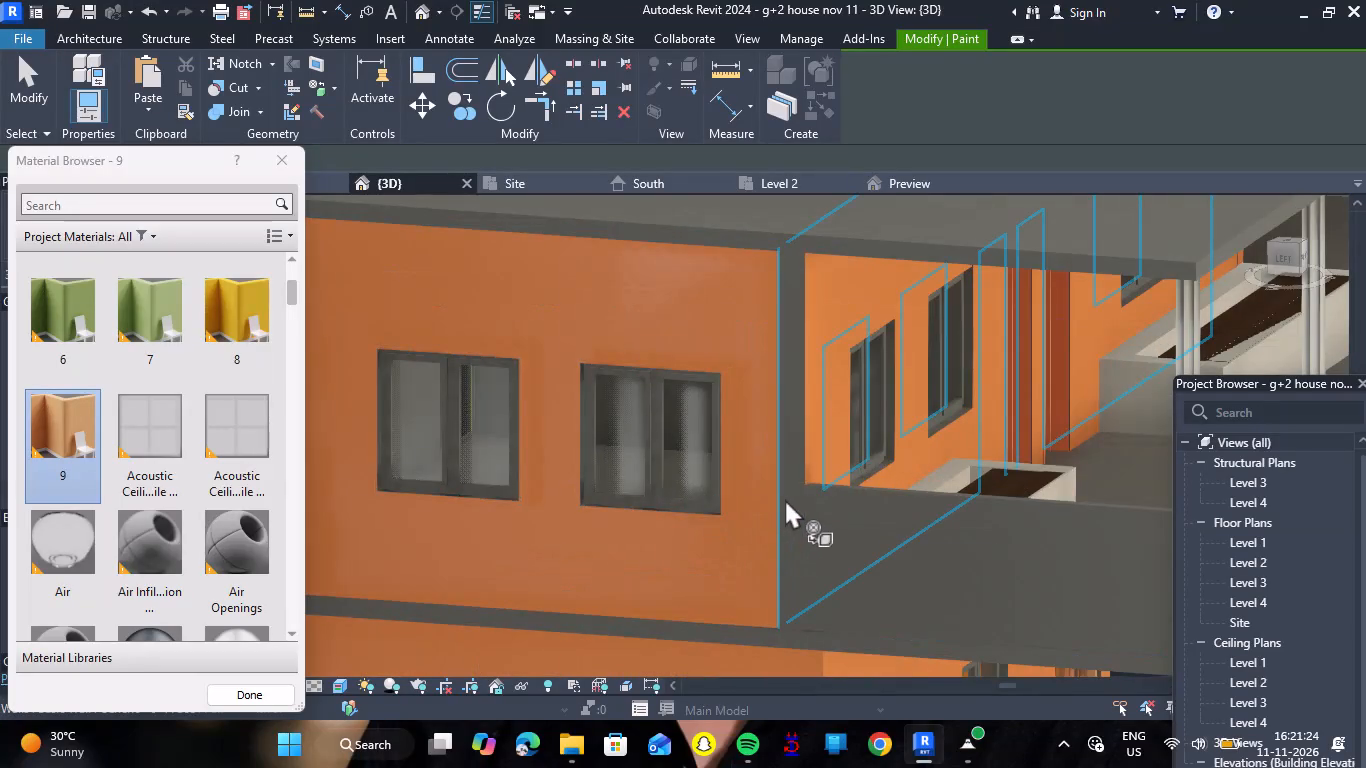
pyautogui.click(796, 458)
pyautogui.scroll(-9, 779, 522)
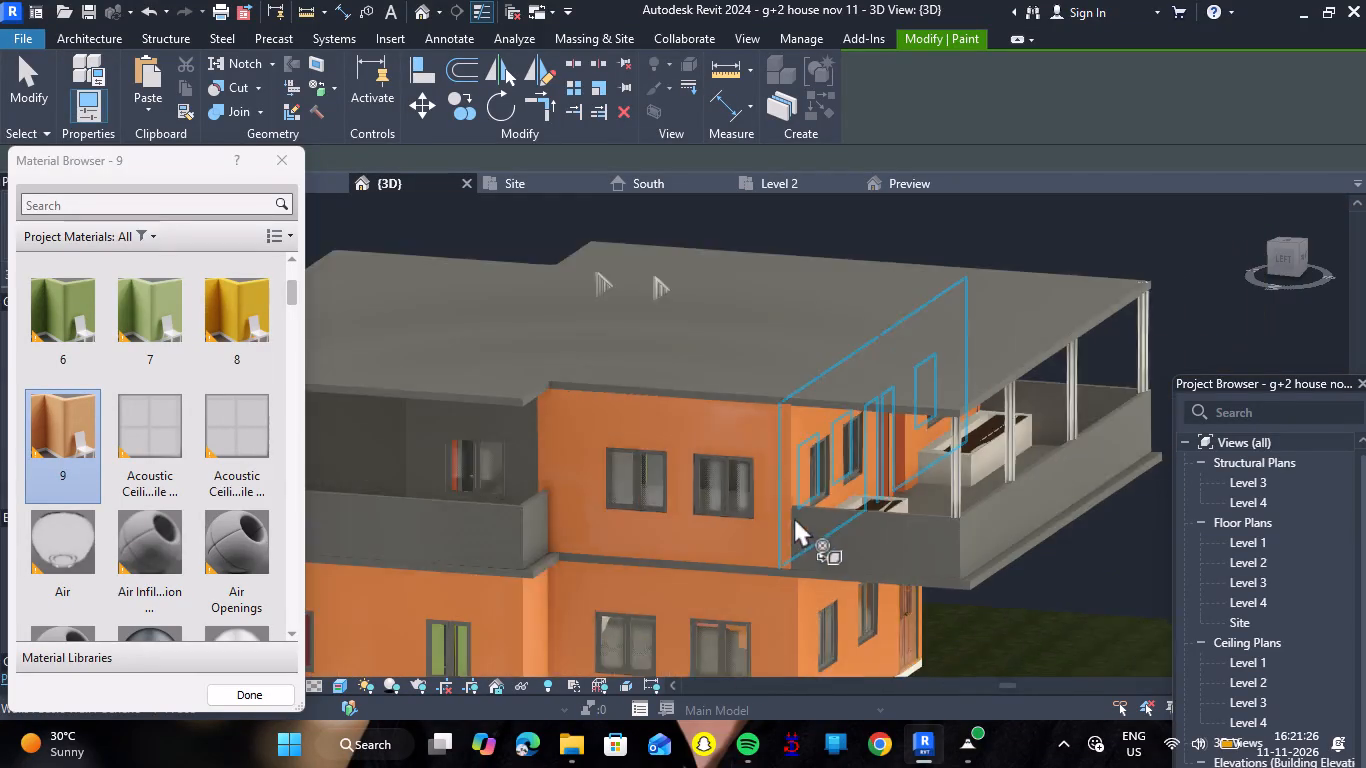
# Paint the two Level 2 walls behind the left side balcony, including the one with the window, with material 9.
pyautogui.scroll(8, 572, 463)
pyautogui.click(643, 450)
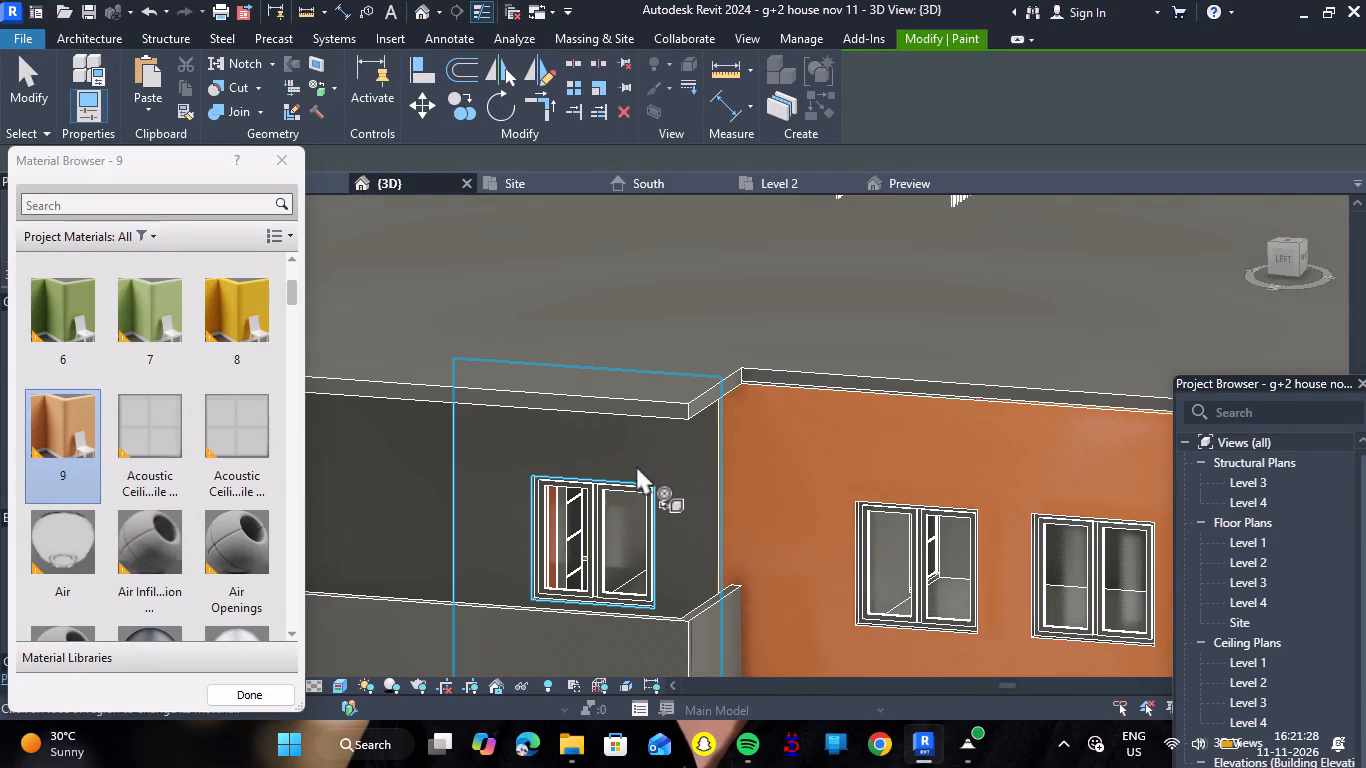
pyautogui.scroll(-7, 624, 484)
pyautogui.click(517, 490)
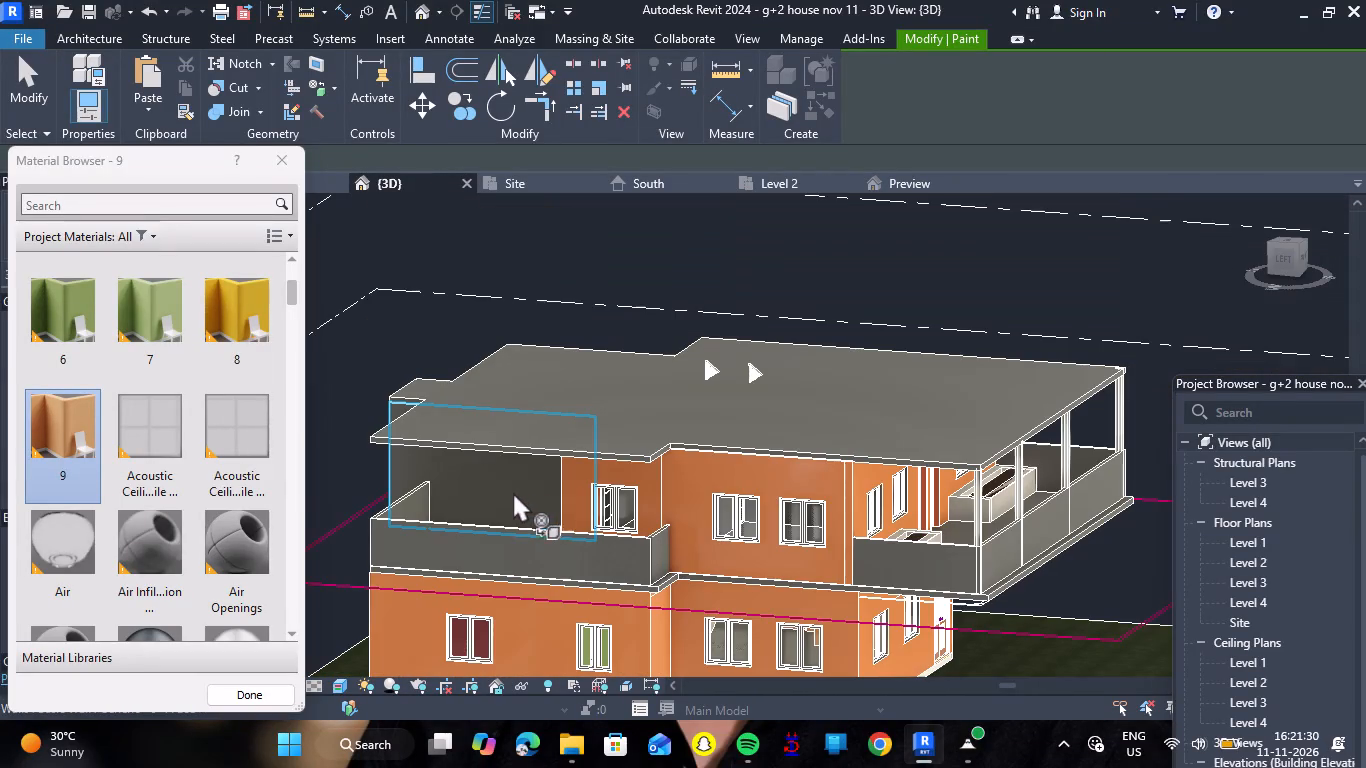
# Paint the remaining Level 2 back walls, the opposite side walls and the adjoining balcony parapet end with material 9.
pyautogui.keyDown('shift'); pyautogui.moveTo(498, 507); pyautogui.dragTo(674, 488, button='right'); pyautogui.keyUp('shift')
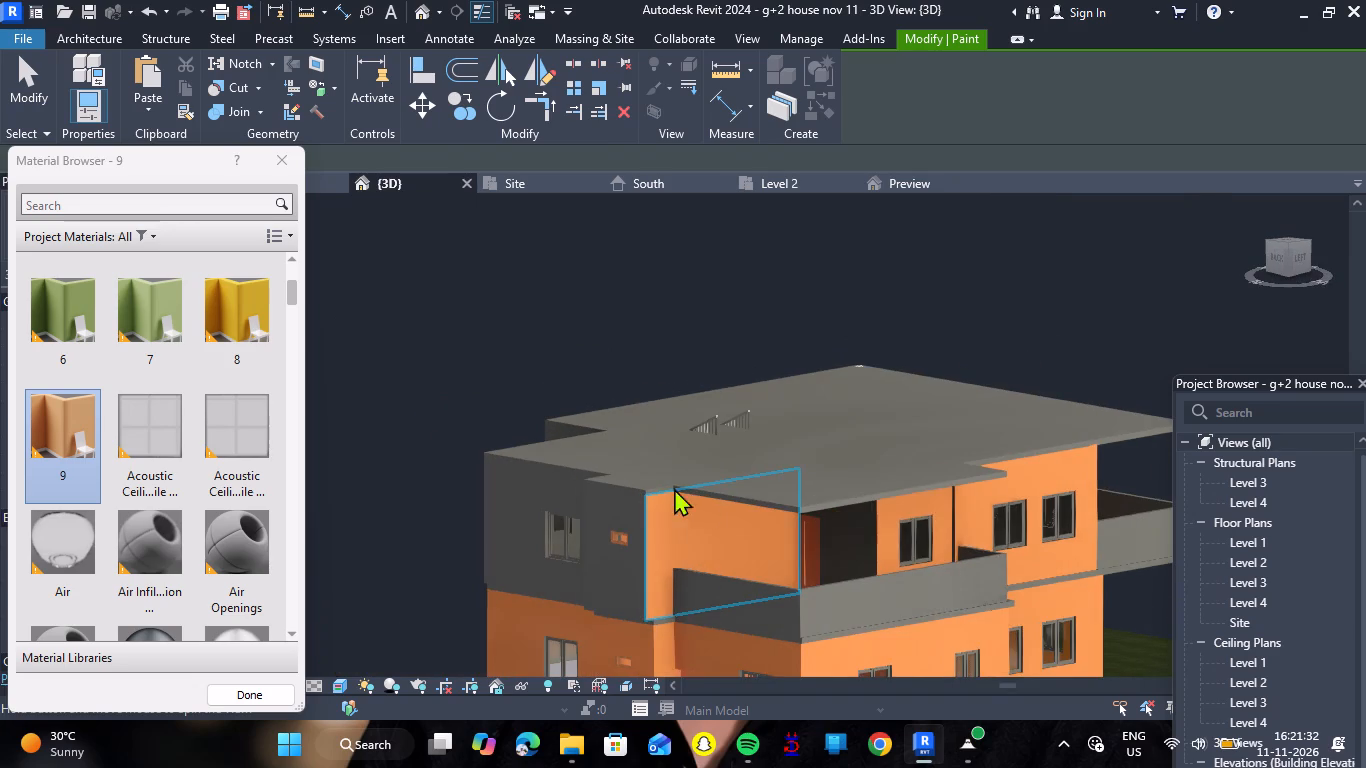
pyautogui.click(638, 589)
pyautogui.click(564, 578)
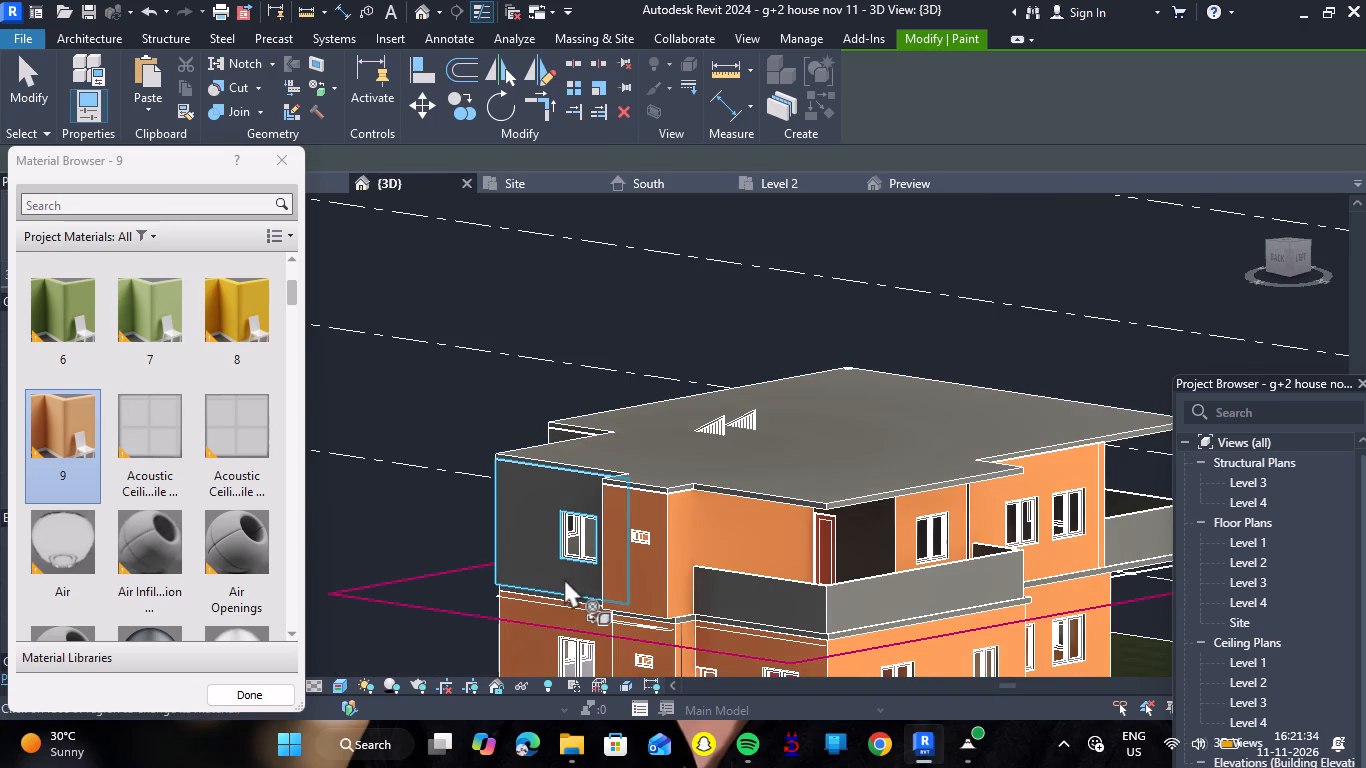
pyautogui.keyDown('shift'); pyautogui.moveTo(574, 579); pyautogui.dragTo(744, 583, button='right'); pyautogui.keyUp('shift')
pyautogui.click(884, 576)
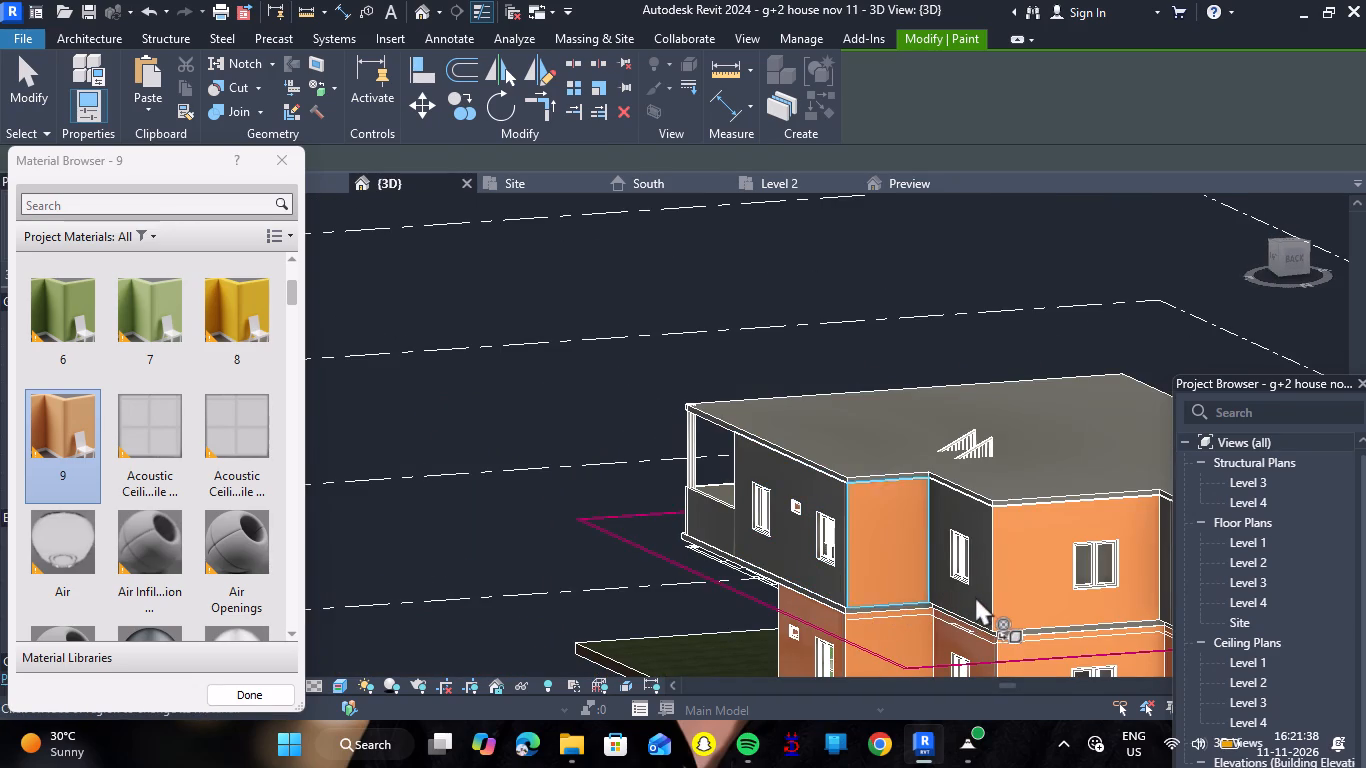
pyautogui.click(990, 607)
pyautogui.click(976, 610)
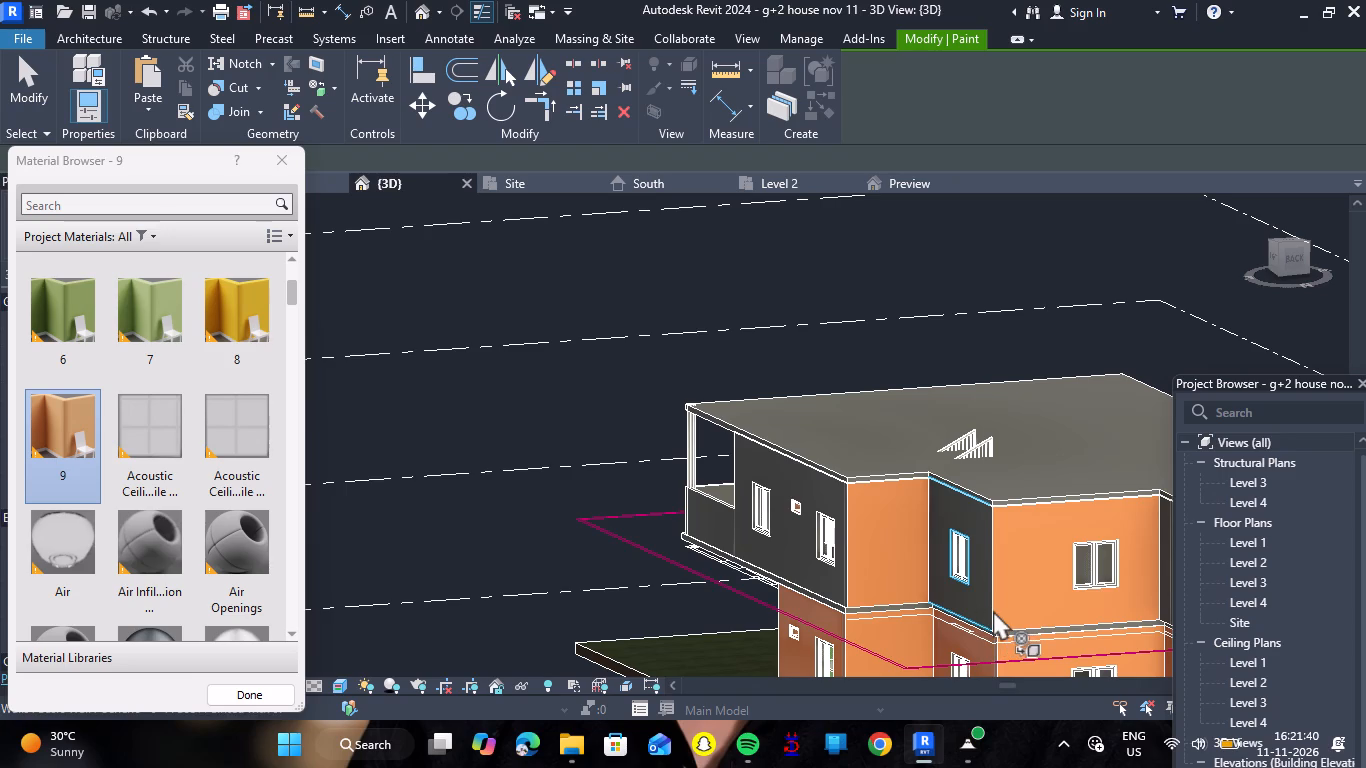
pyautogui.click(809, 566)
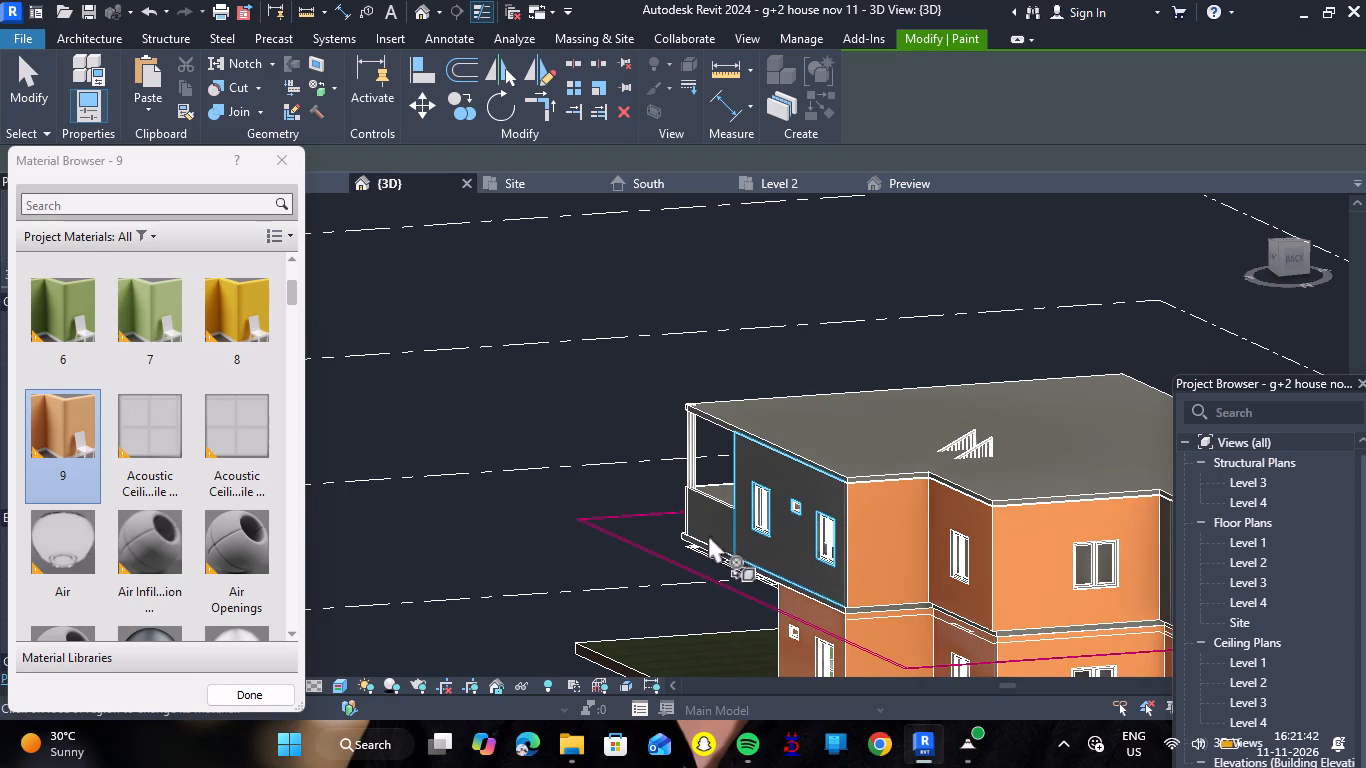
pyautogui.click(701, 522)
# Paint all faces of the narrow Level 2 wall return between the window wall and the vent wall at the back with material 9.
pyautogui.scroll(-4, 736, 556)
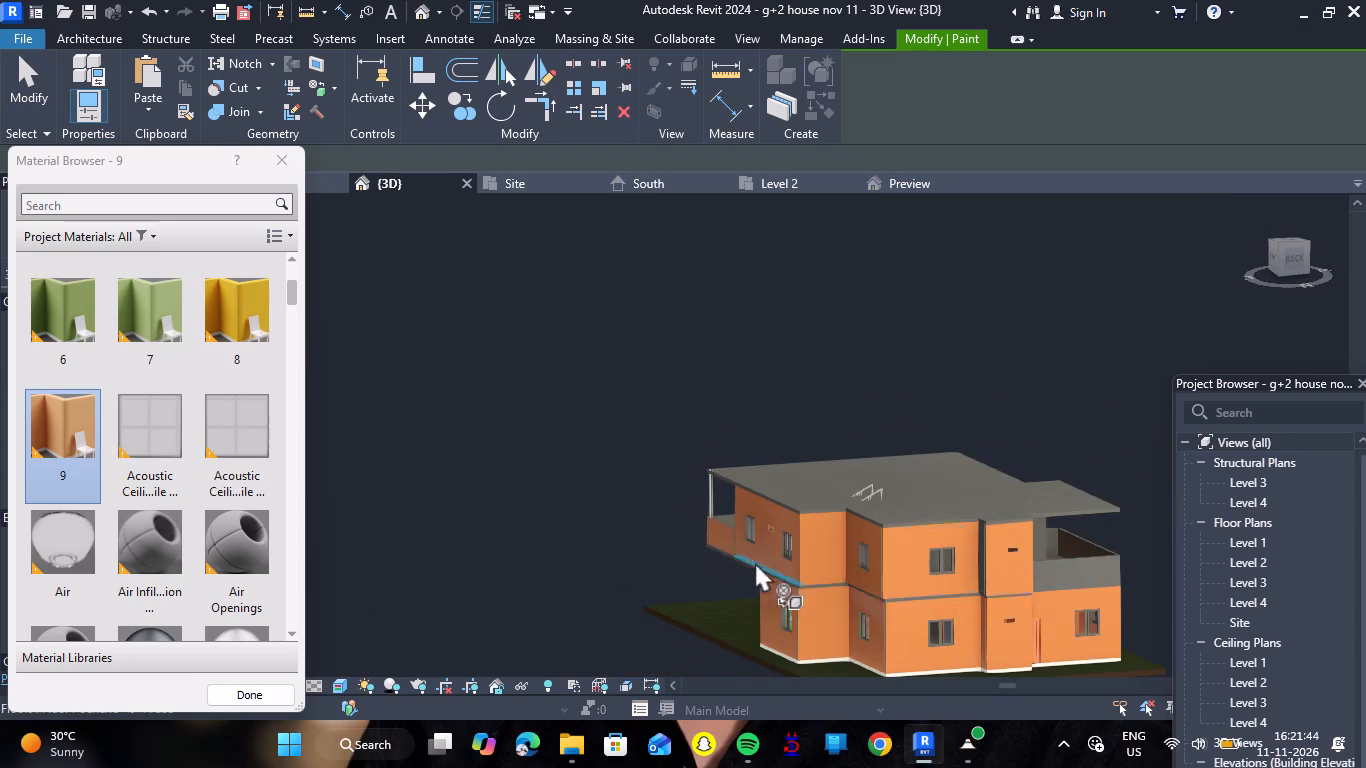
pyautogui.scroll(6, 929, 575)
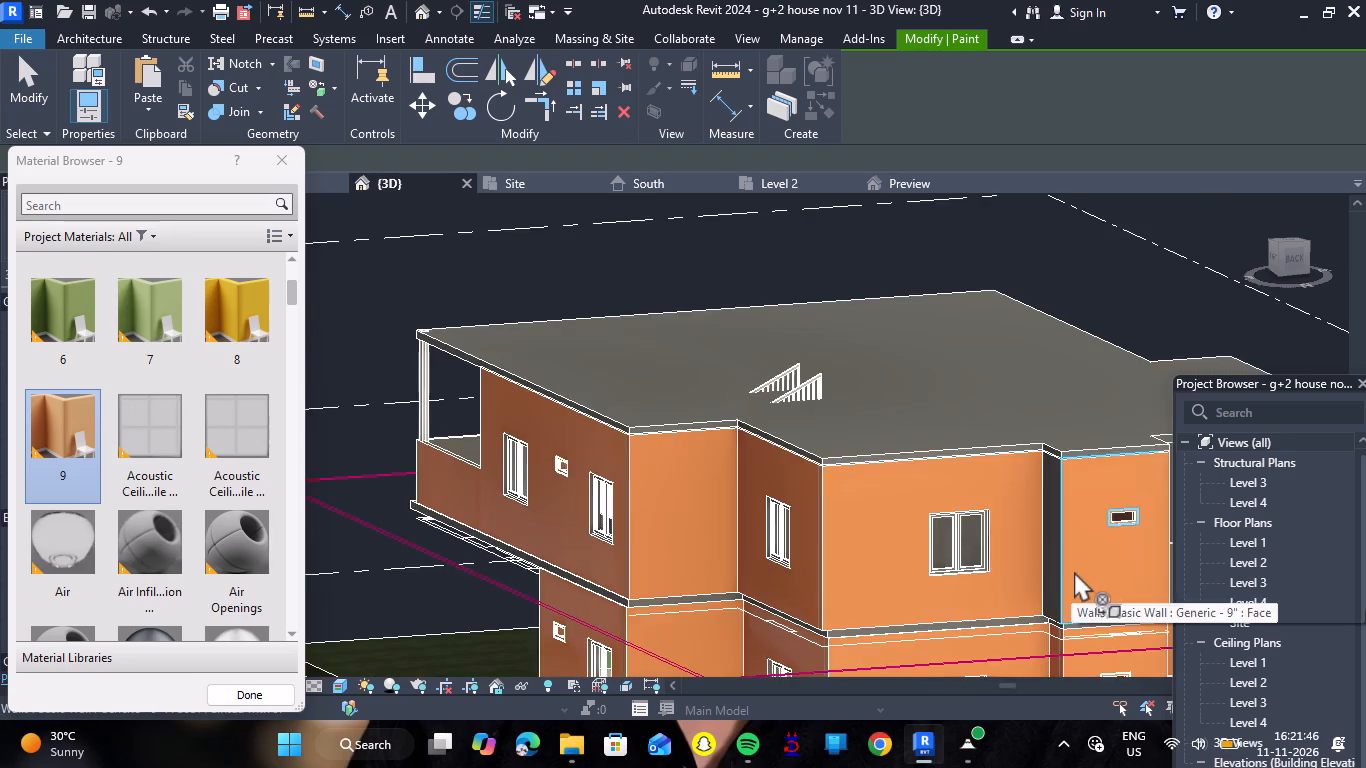
pyautogui.scroll(6, 1074, 571)
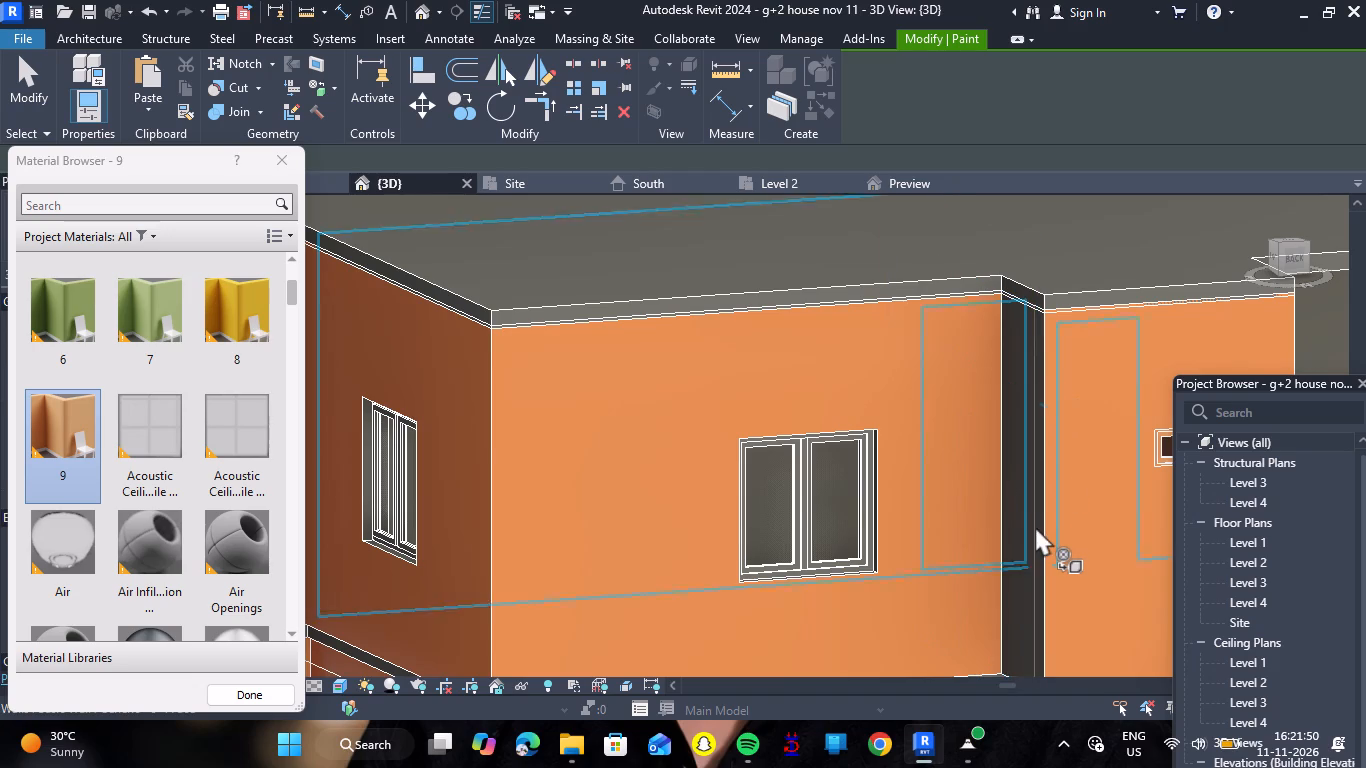
pyautogui.click(1039, 530)
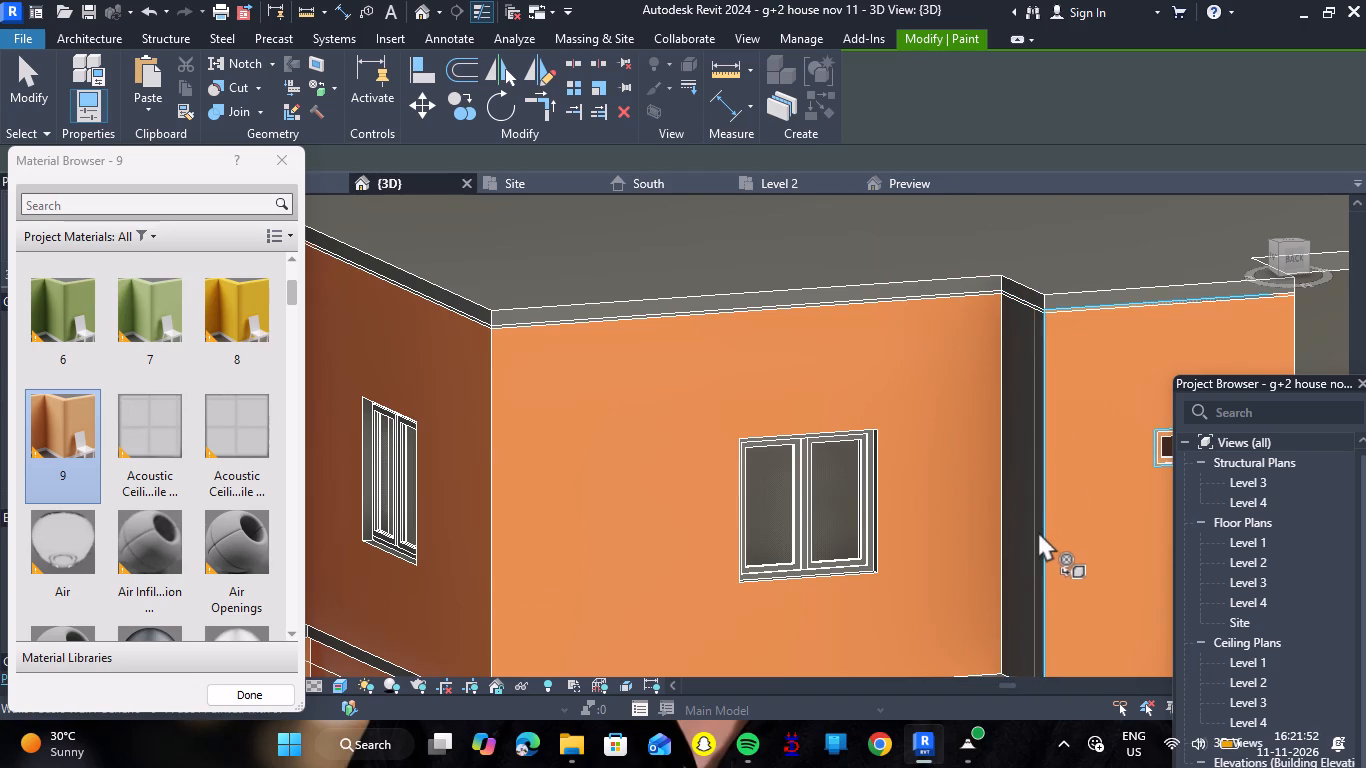
pyautogui.scroll(9, 1038, 531)
pyautogui.click(1028, 531)
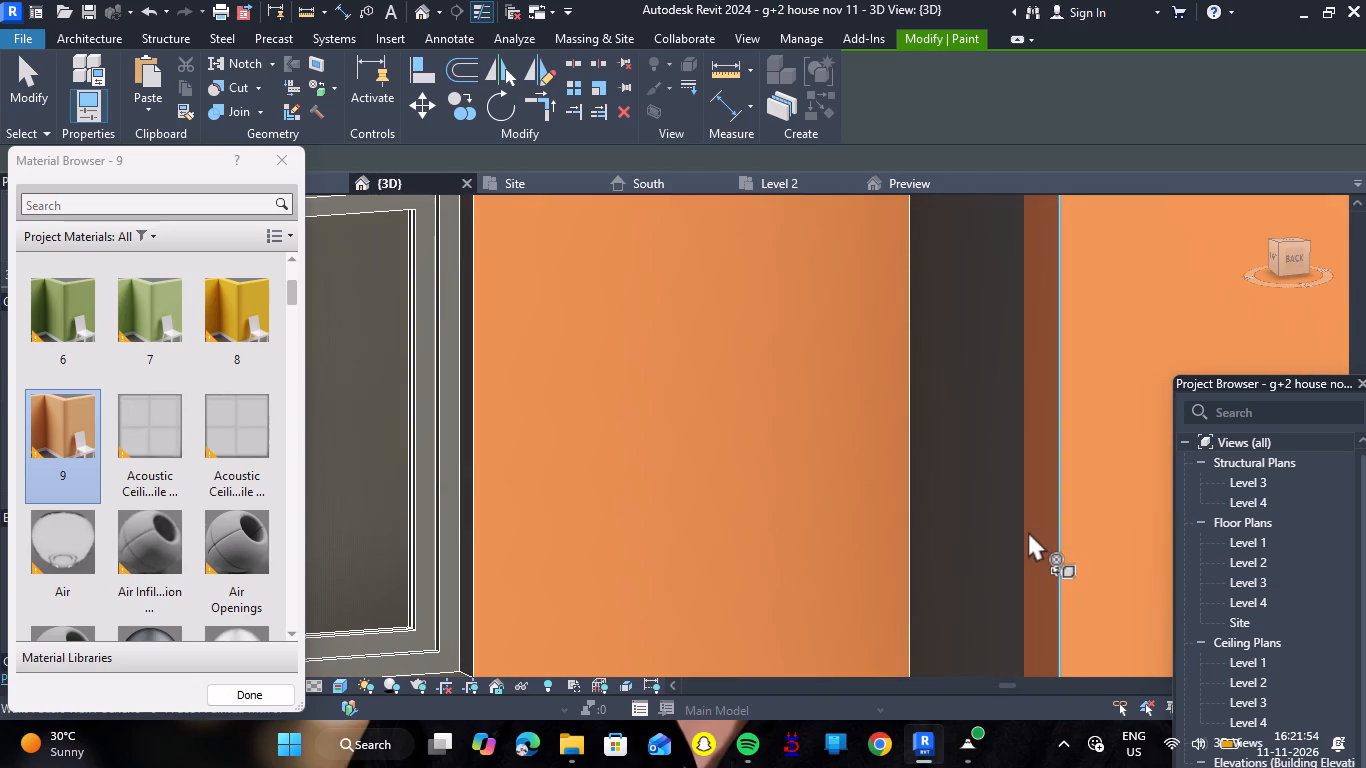
pyautogui.click(995, 527)
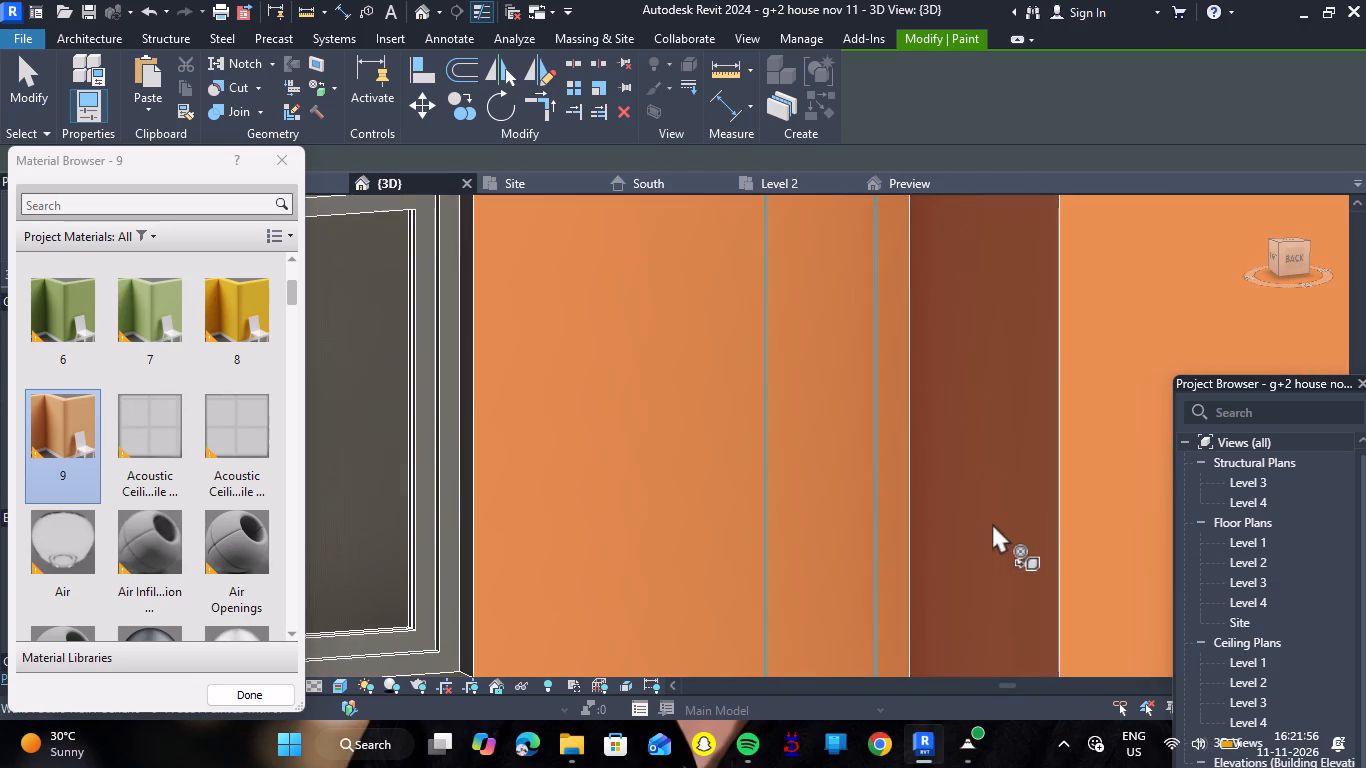
# Paint the Level 2 slab edge under the back window wall and around its corner along the side wall with material 9.
pyautogui.scroll(-15, 992, 523)
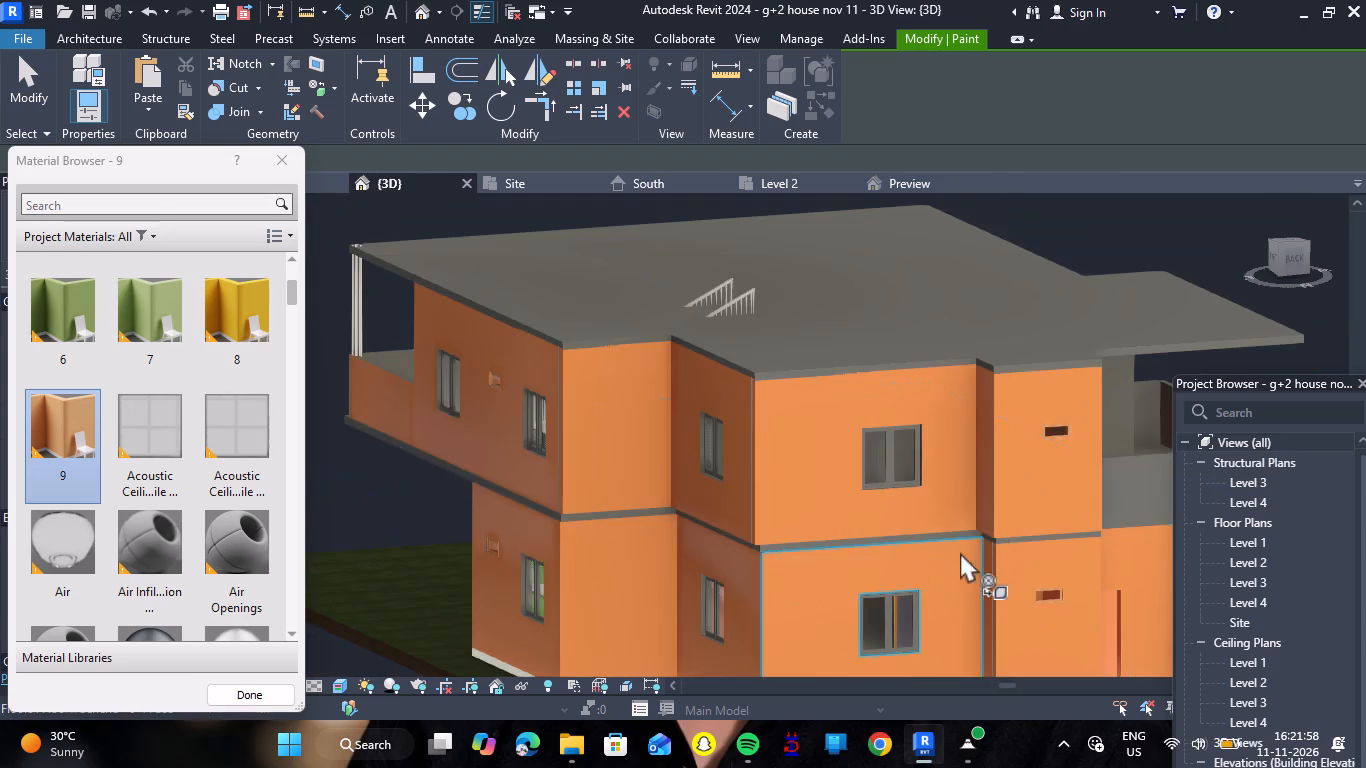
pyautogui.scroll(4, 889, 550)
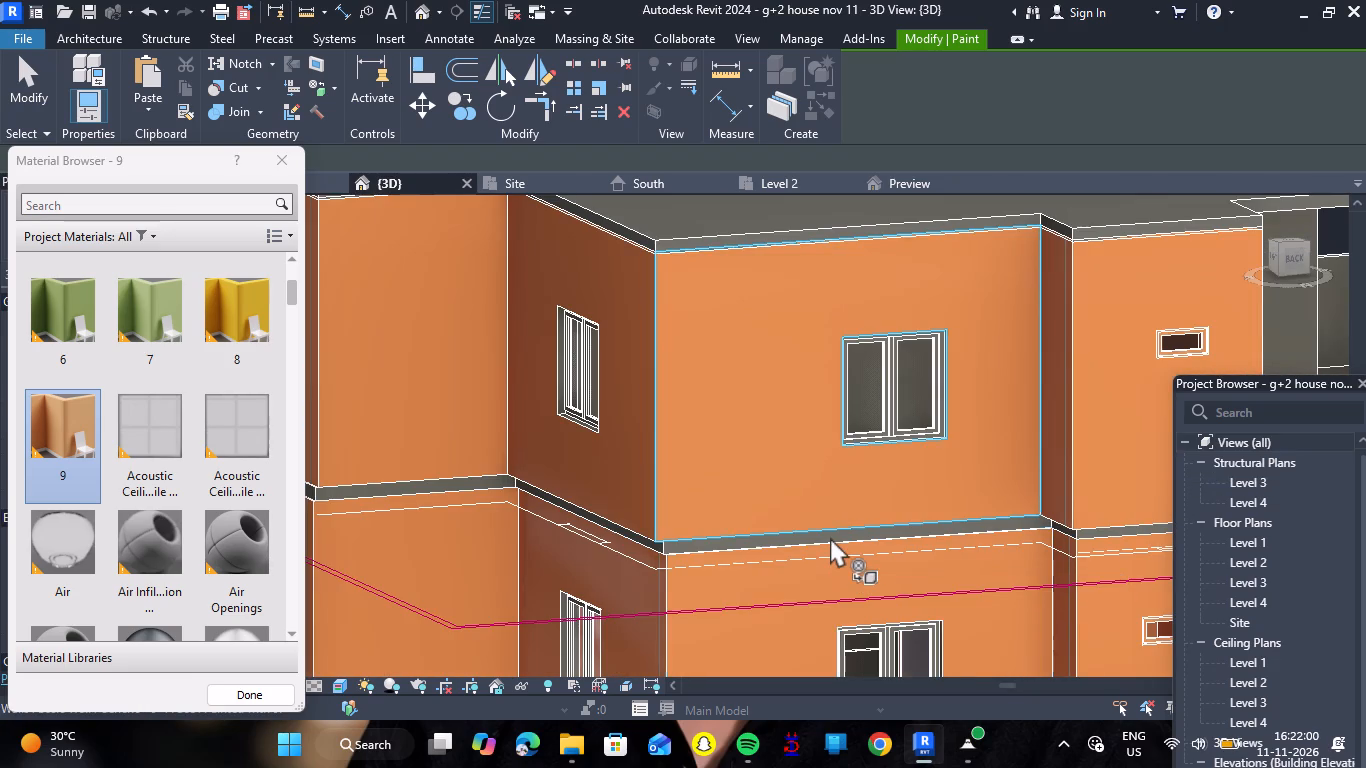
pyautogui.scroll(11, 830, 538)
pyautogui.click(830, 538)
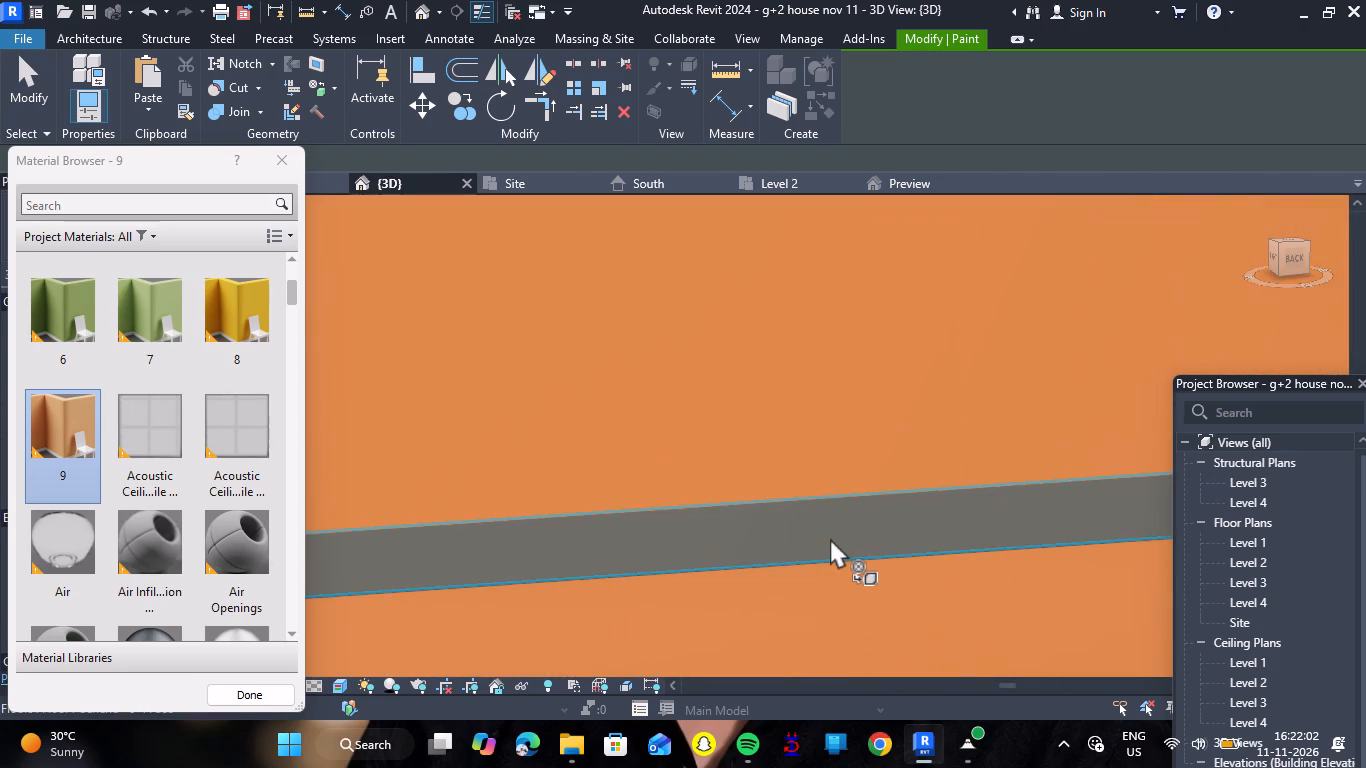
pyautogui.scroll(-8, 834, 537)
pyautogui.scroll(2, 556, 545)
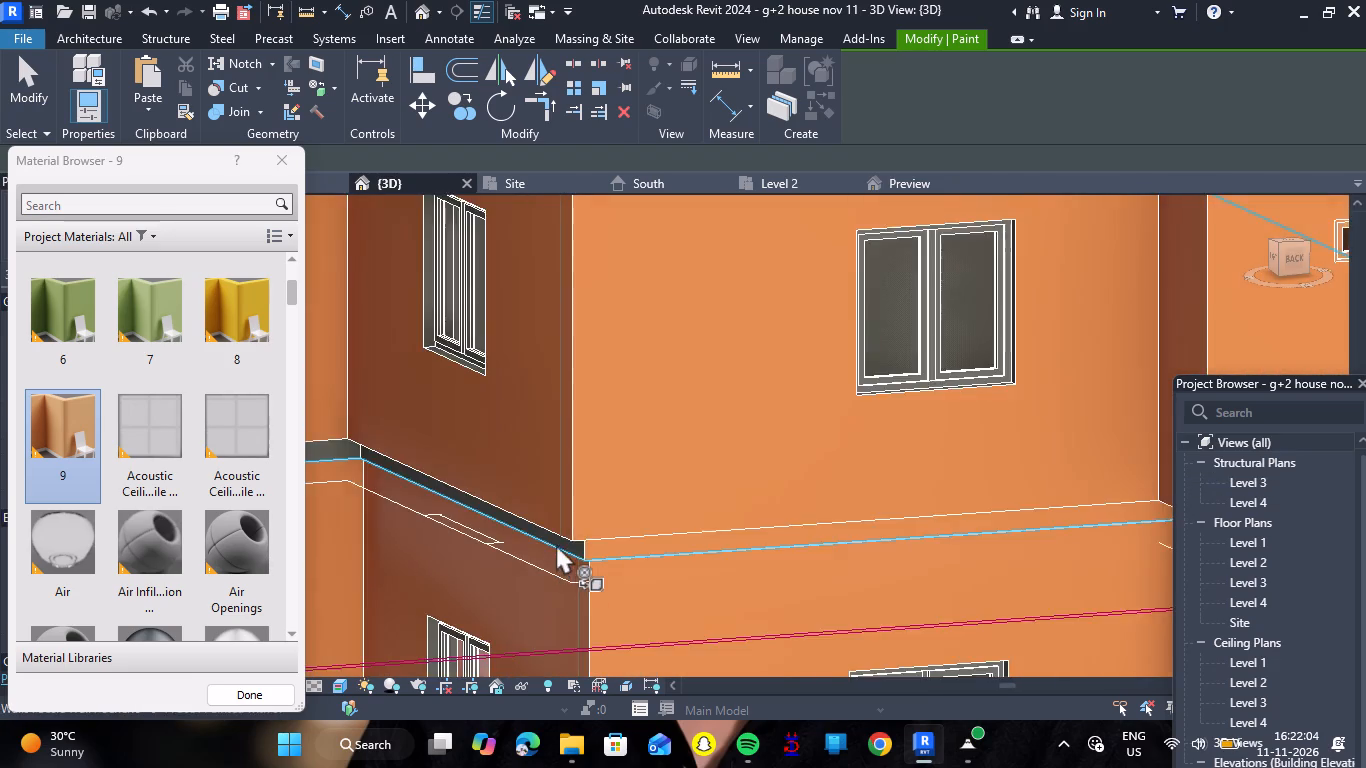
pyautogui.scroll(5, 556, 544)
pyautogui.click(621, 570)
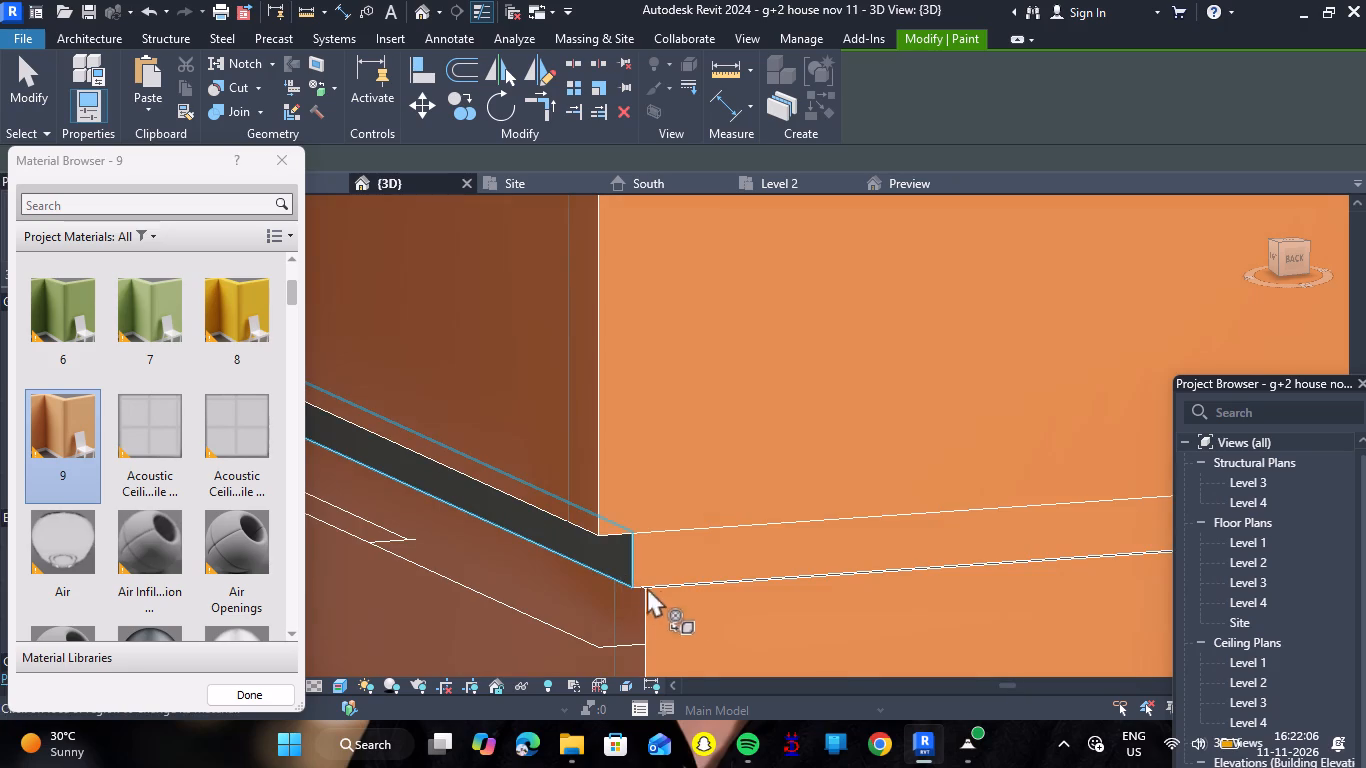
# Paint the slab edge under the recessed, windowless back wall and along the adjoining side wall with material 9.
pyautogui.scroll(-12, 675, 582)
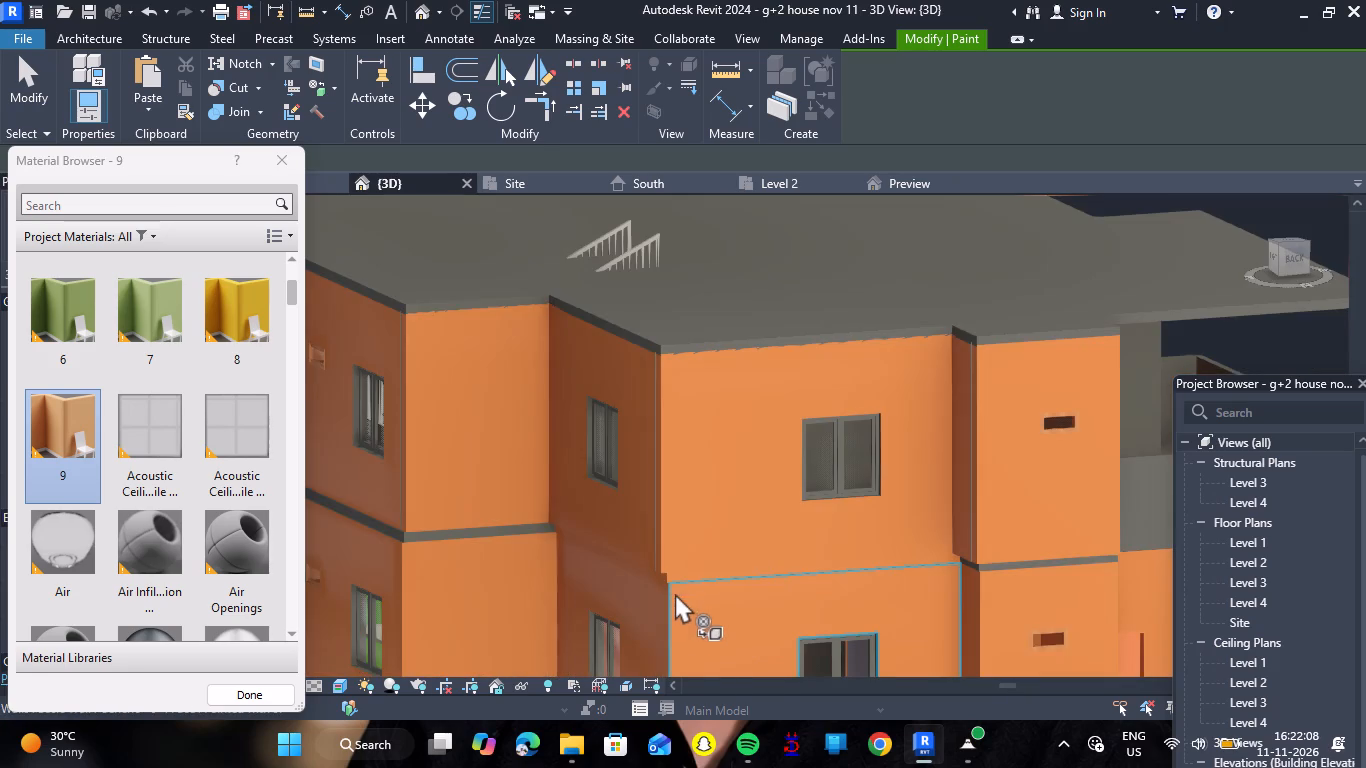
pyautogui.scroll(8, 397, 554)
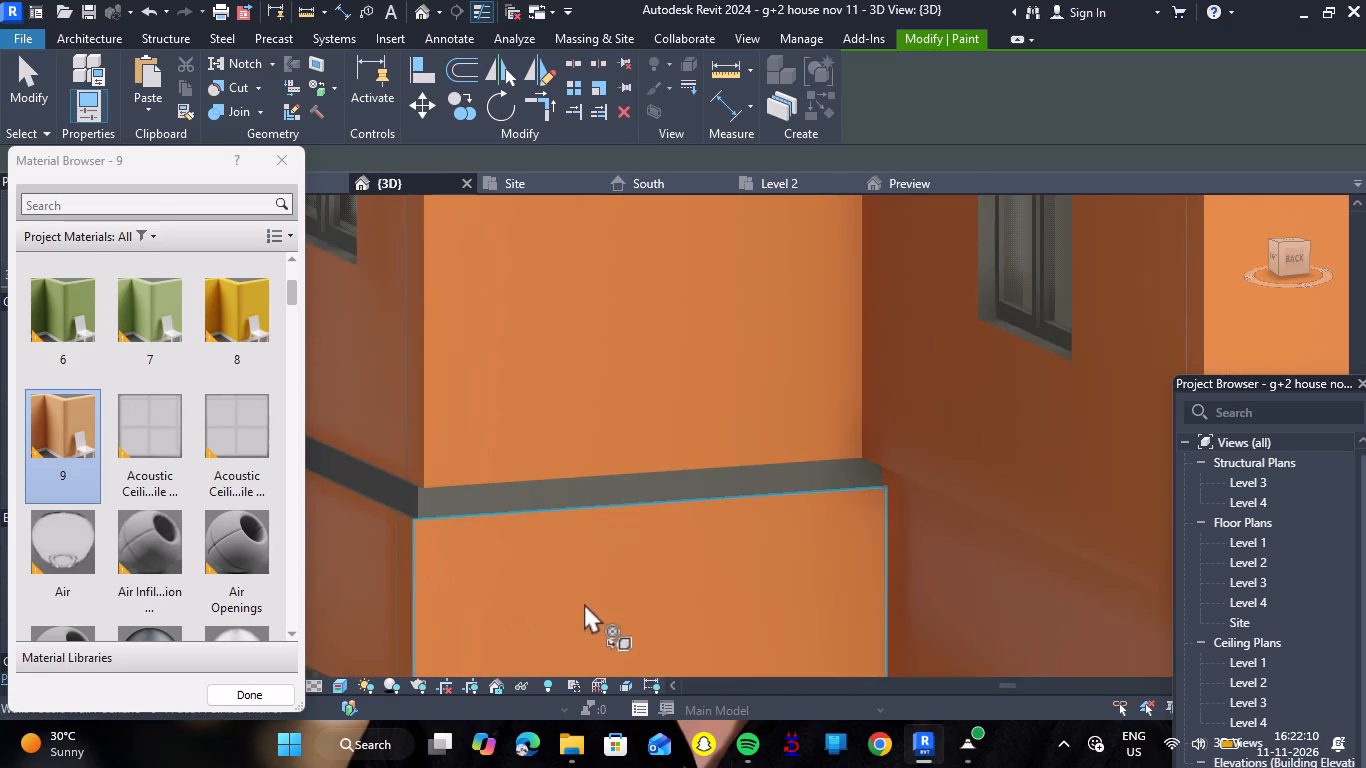
pyautogui.keyDown('shift'); pyautogui.moveTo(630, 608); pyautogui.dragTo(649, 533, button='right'); pyautogui.keyUp('shift')
pyautogui.scroll(-7, 656, 531)
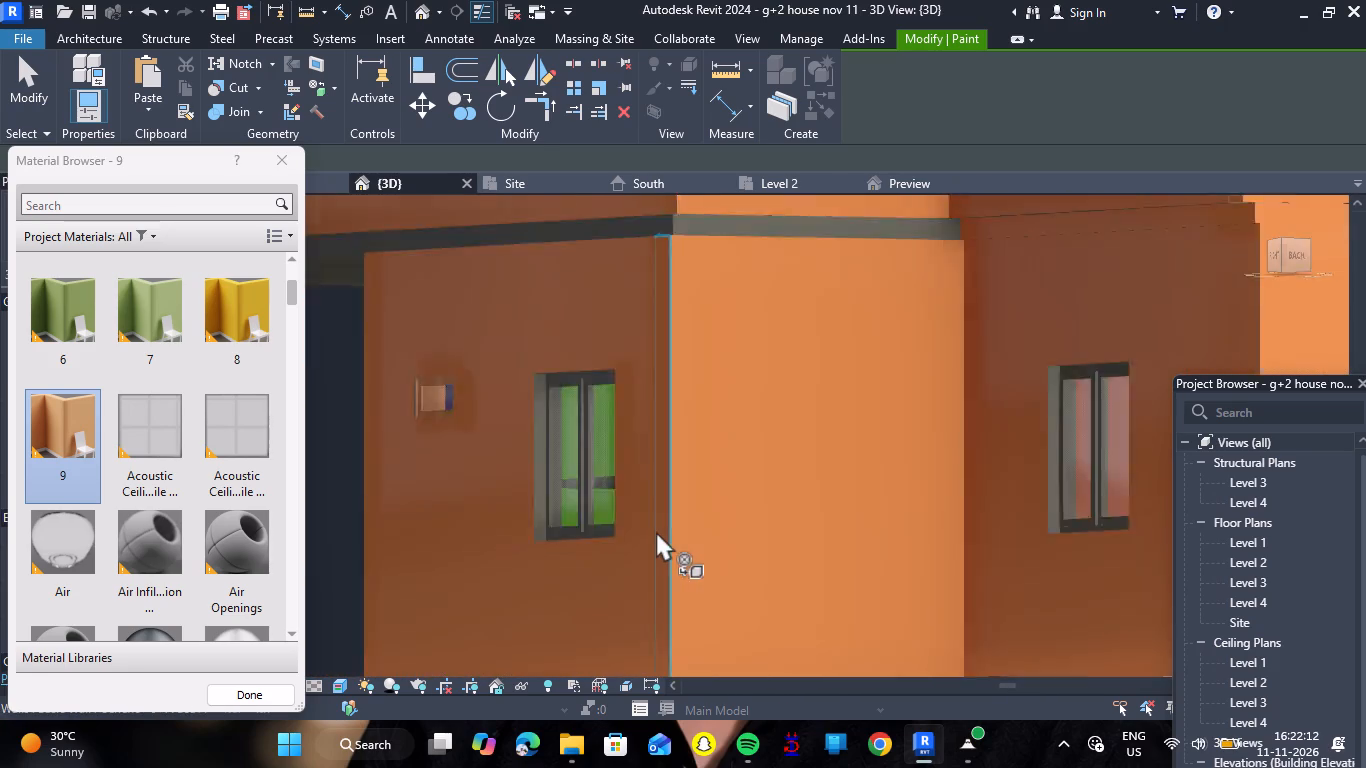
pyautogui.scroll(-1, 717, 516)
pyautogui.scroll(6, 703, 431)
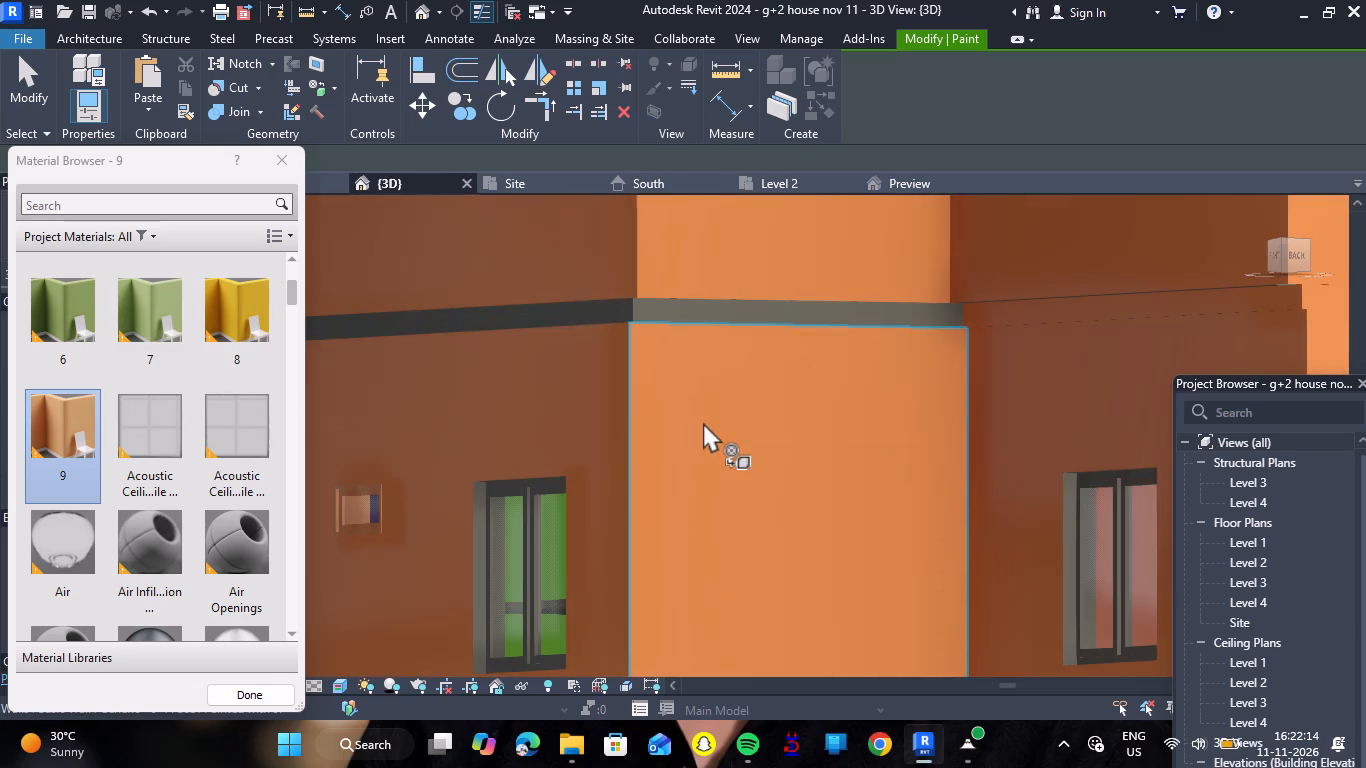
pyautogui.scroll(7, 718, 308)
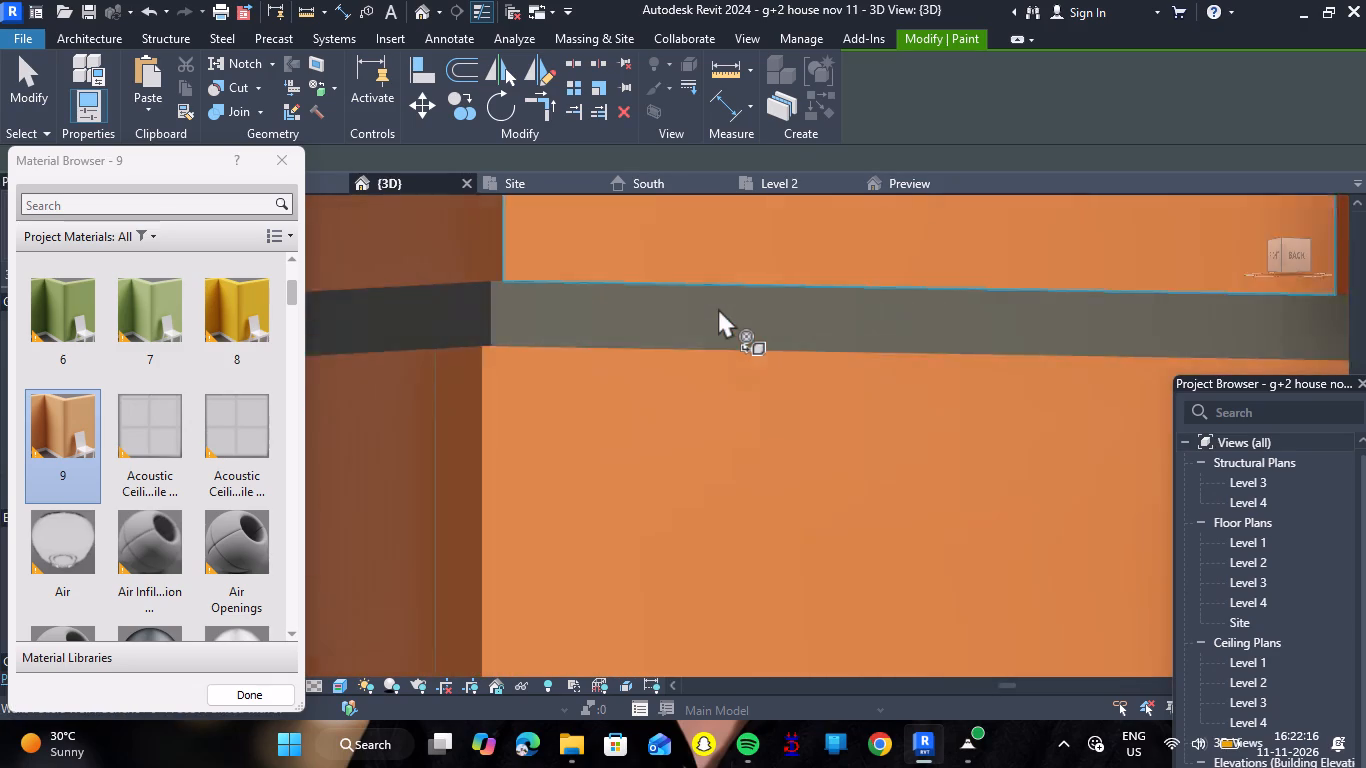
pyautogui.scroll(3, 718, 308)
pyautogui.click(704, 335)
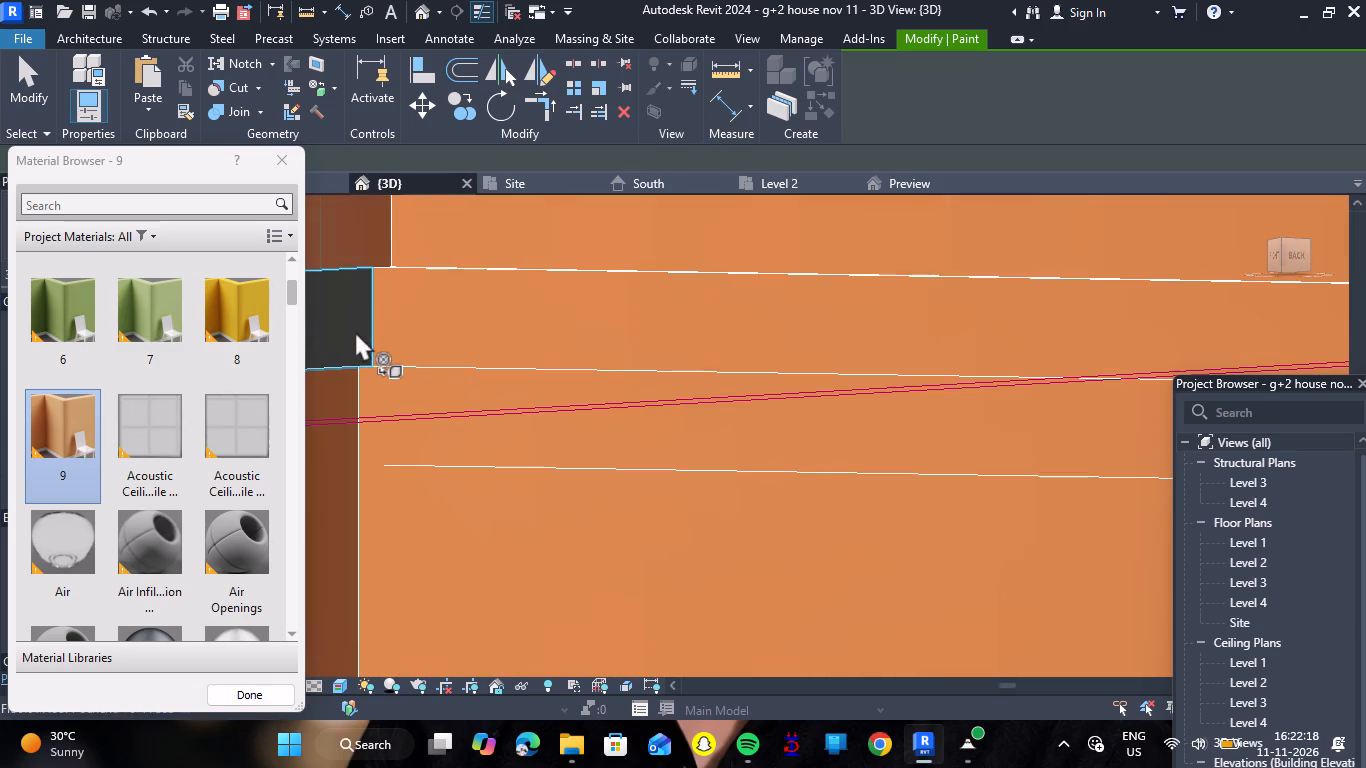
pyautogui.click(355, 329)
# Paint the slab edge below the back vent wall, its narrow return and the back of the side balcony with material 9.
pyautogui.scroll(-16, 470, 354)
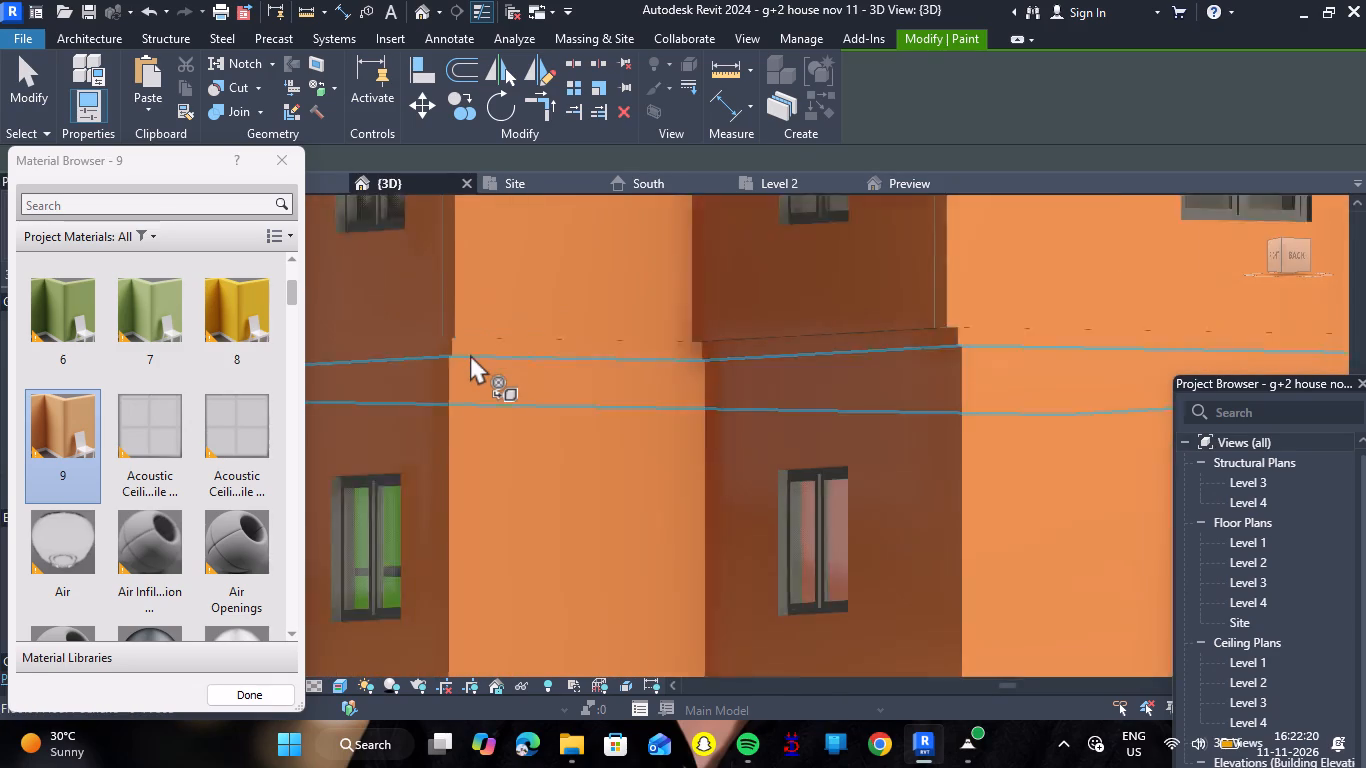
pyautogui.scroll(-5, 470, 354)
pyautogui.scroll(6, 787, 336)
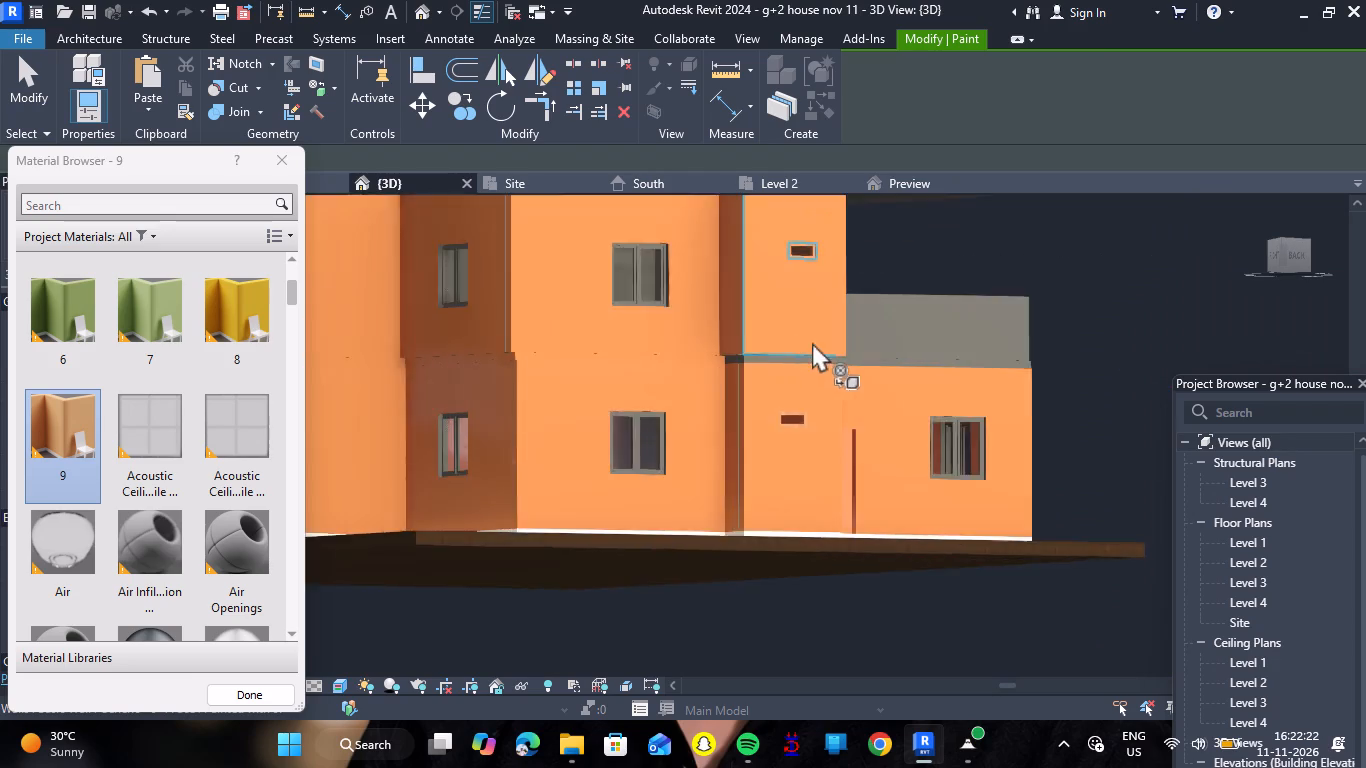
pyautogui.scroll(7, 852, 358)
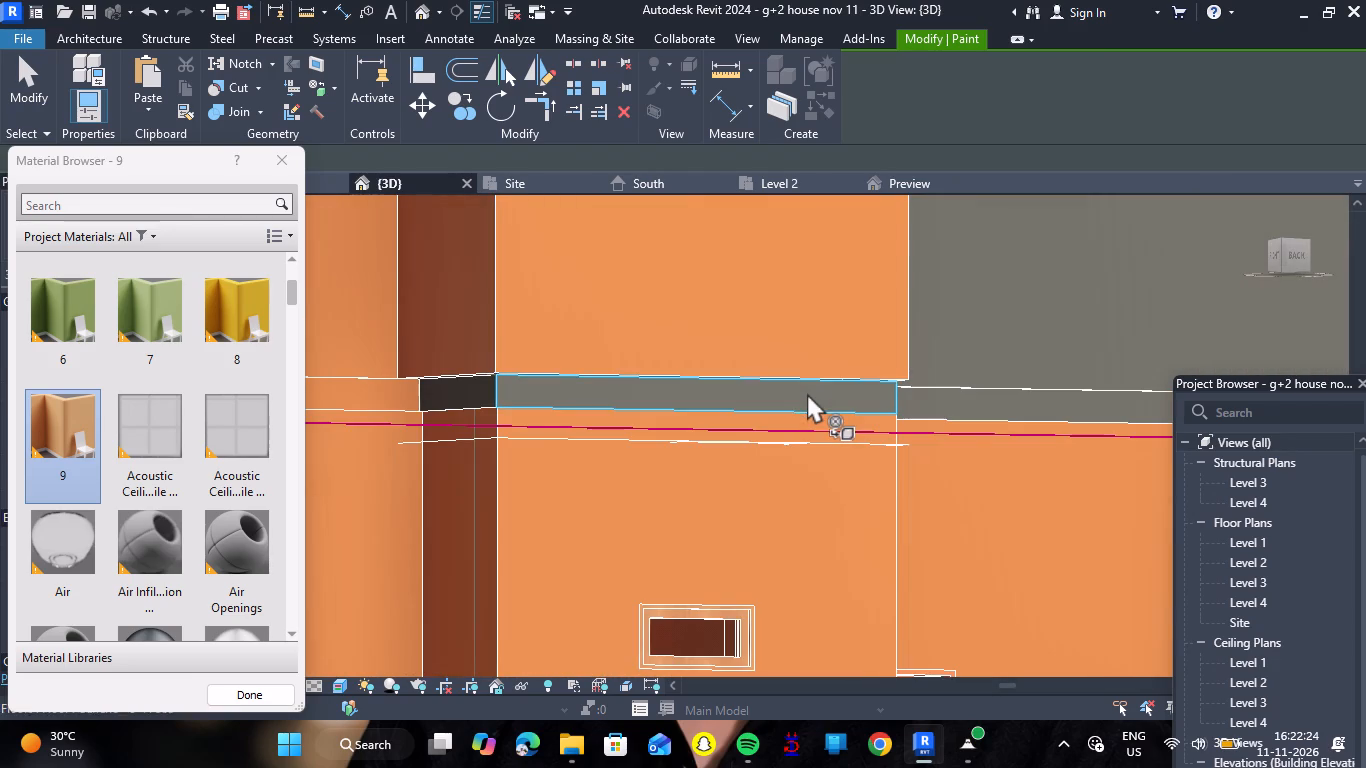
pyautogui.click(807, 393)
pyautogui.click(452, 395)
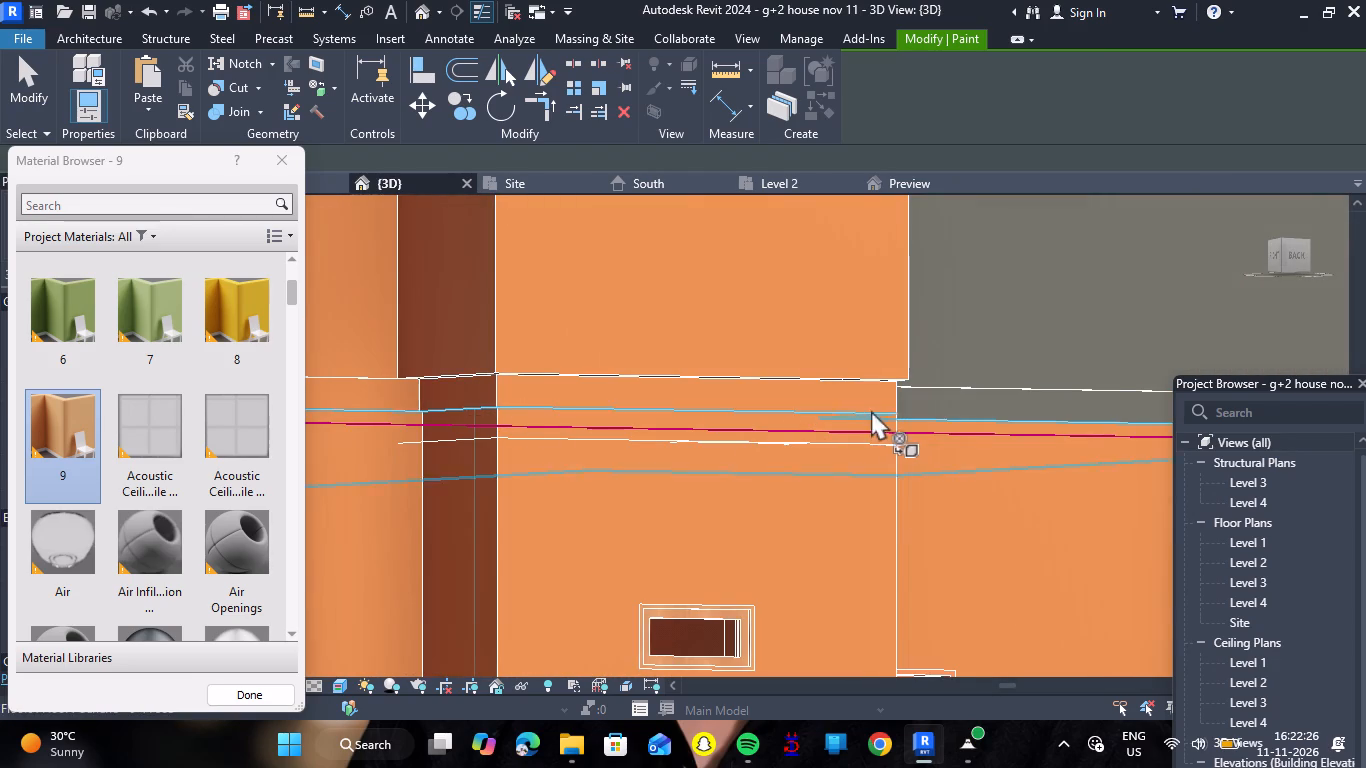
pyautogui.click(926, 410)
# Paint the left-facing slab edges below the side balcony and along the wall to the front balcony with material 9.
pyautogui.scroll(-7, 549, 410)
pyautogui.keyDown('shift'); pyautogui.moveTo(700, 442); pyautogui.dragTo(542, 484, button='right'); pyautogui.keyUp('shift')
pyautogui.scroll(-8, 546, 480)
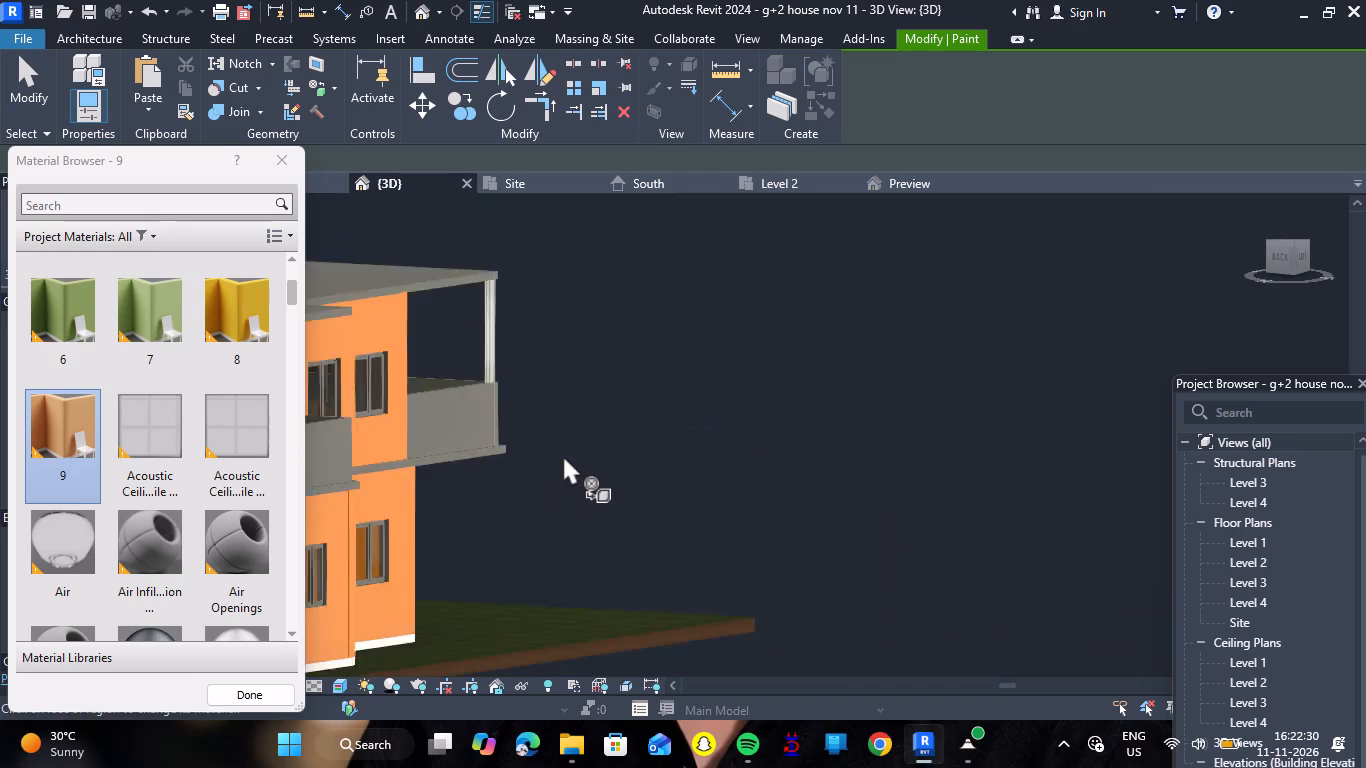
pyautogui.scroll(8, 343, 485)
pyautogui.scroll(4, 436, 496)
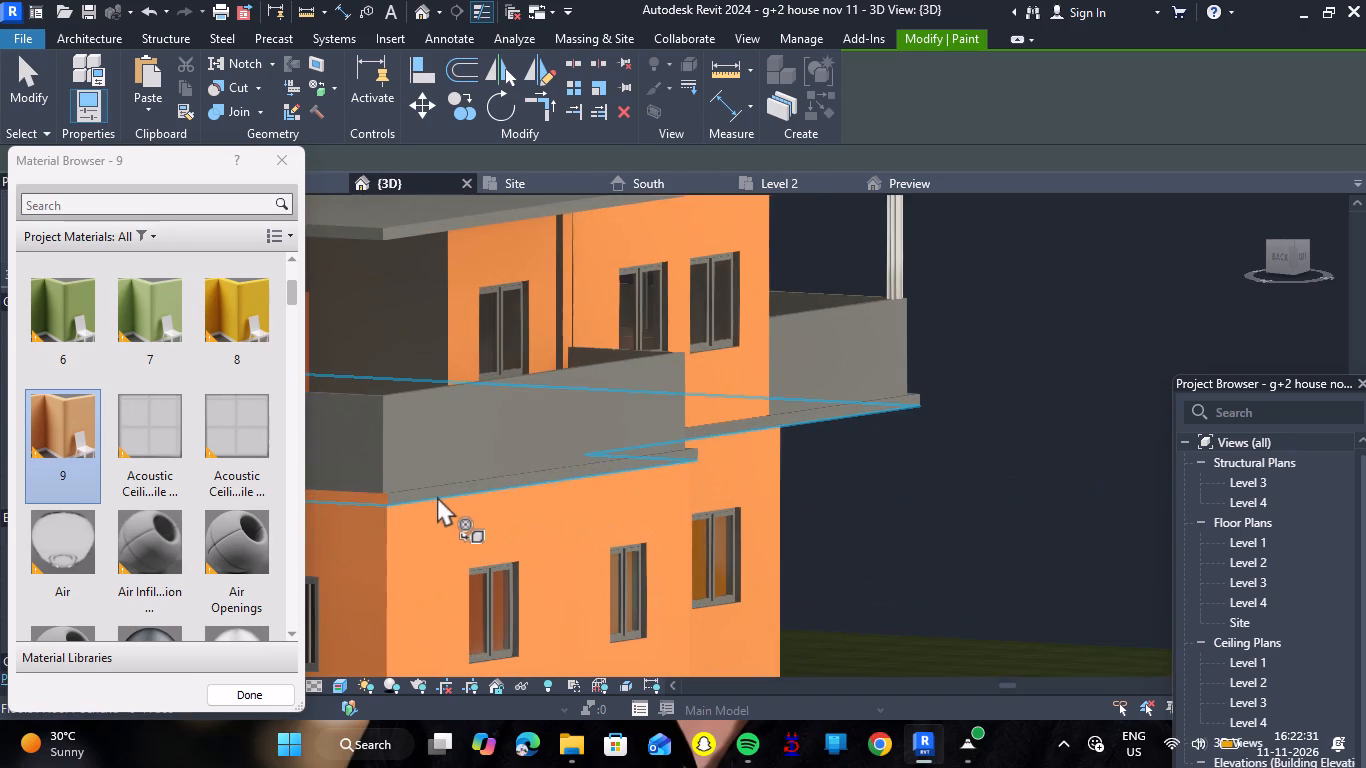
pyautogui.scroll(9, 437, 496)
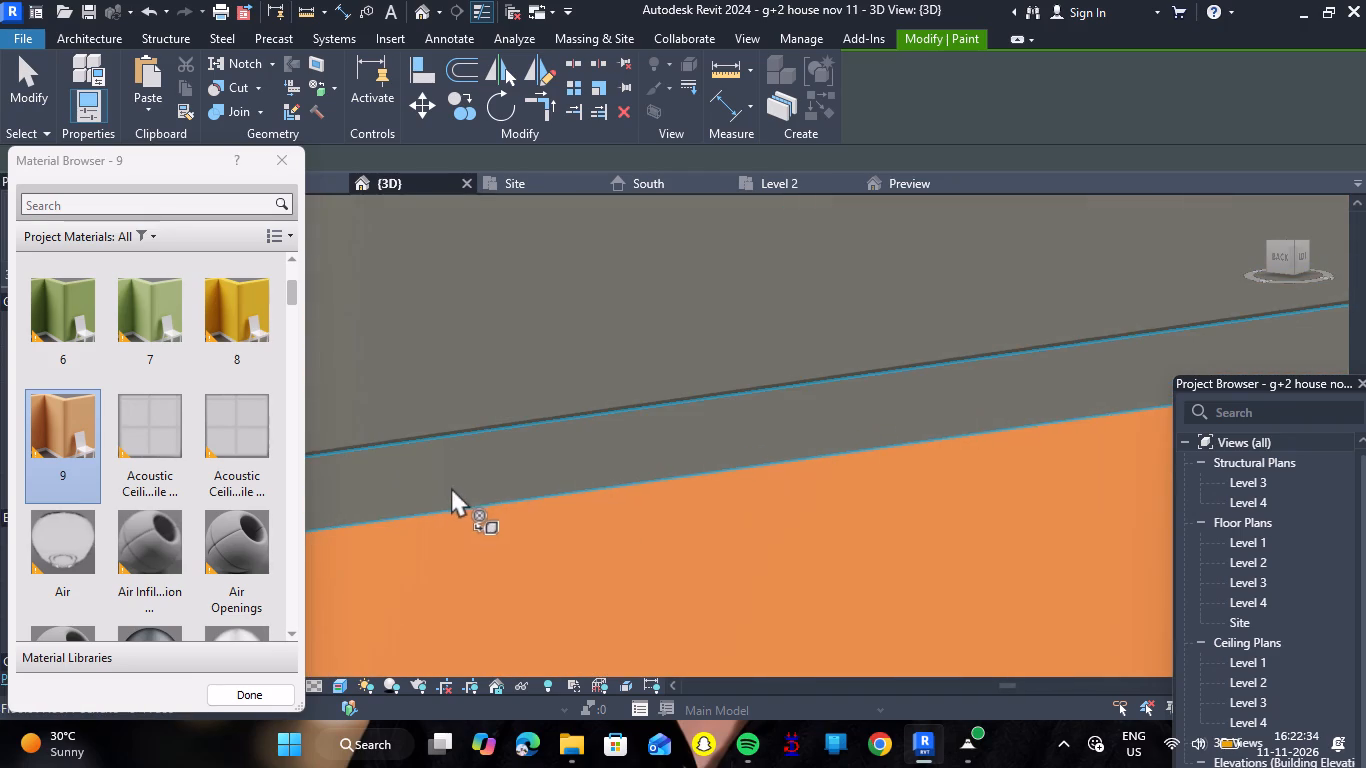
pyautogui.click(452, 486)
pyautogui.scroll(-13, 452, 486)
pyautogui.scroll(2, 750, 413)
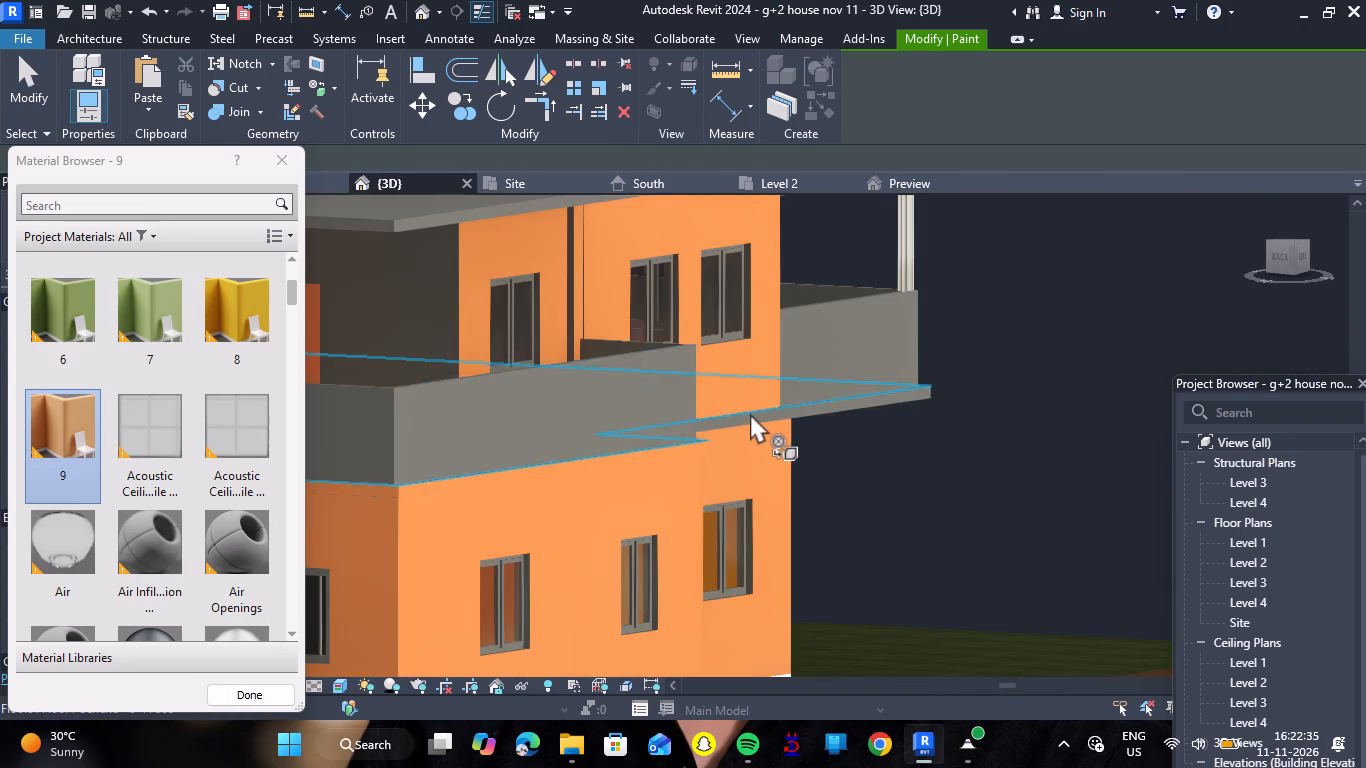
pyautogui.scroll(13, 750, 413)
pyautogui.click(748, 429)
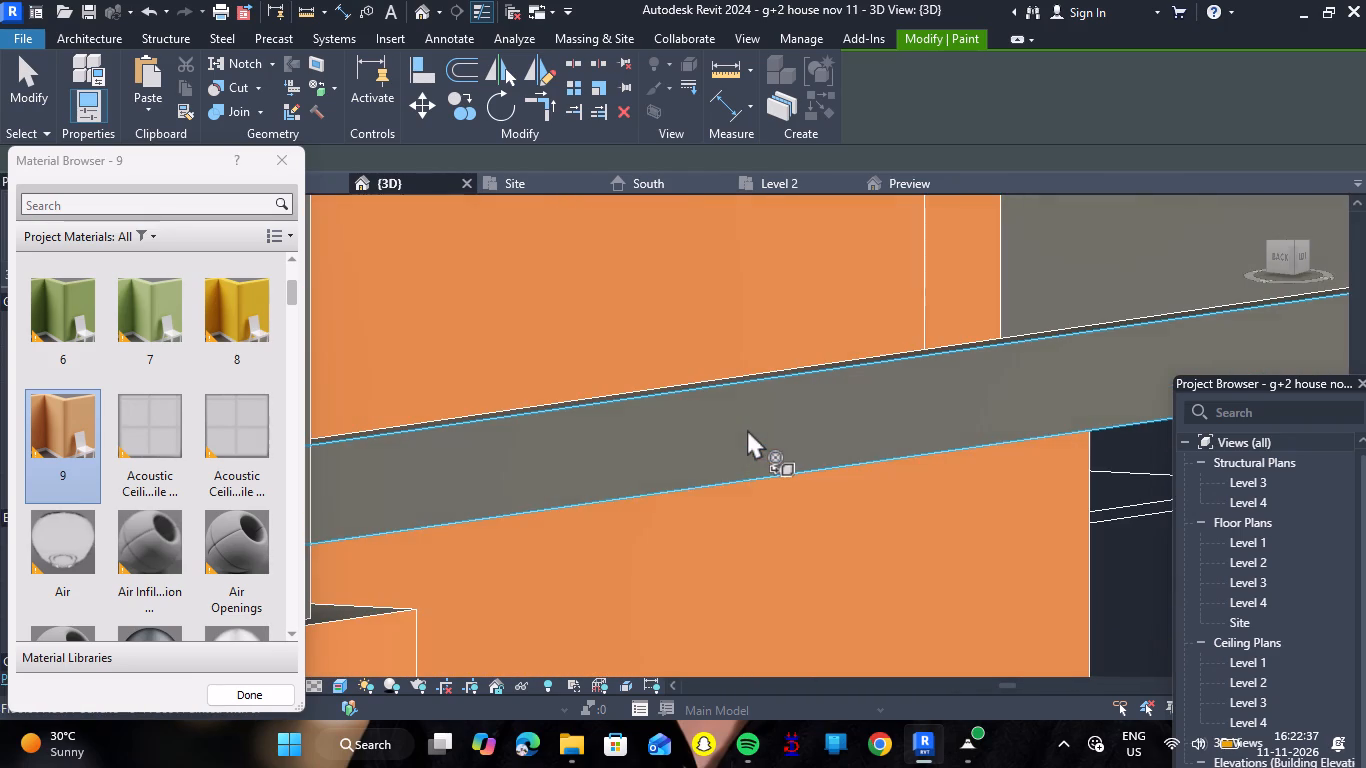
# Paint the long front-facing Level 2 slab edge below the front balcony with material 9.
pyautogui.scroll(-8, 747, 430)
pyautogui.keyDown('shift'); pyautogui.moveTo(860, 477); pyautogui.dragTo(739, 534, button='right'); pyautogui.keyUp('shift')
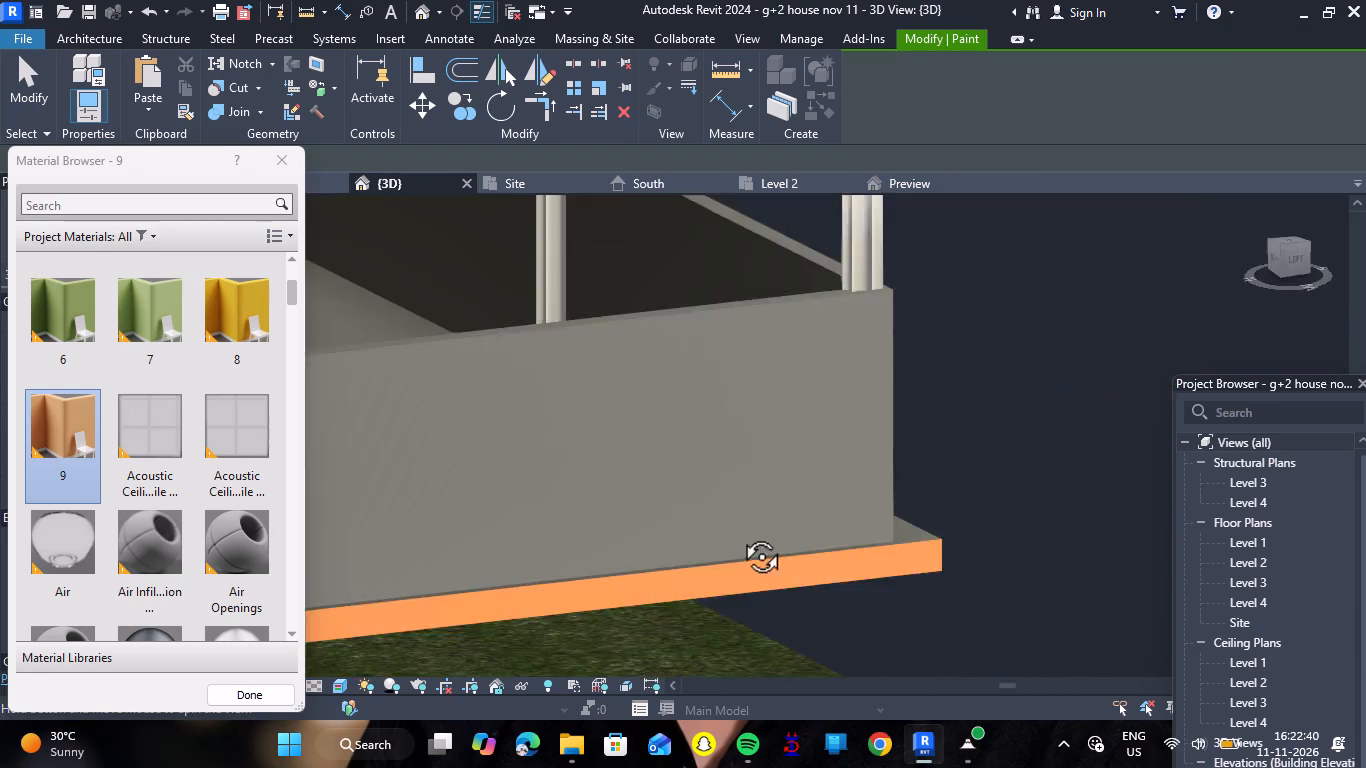
pyautogui.keyDown('shift'); pyautogui.moveTo(739, 534); pyautogui.dragTo(691, 533, button='right'); pyautogui.keyUp('shift')
pyautogui.scroll(-7, 653, 513)
pyautogui.scroll(6, 612, 514)
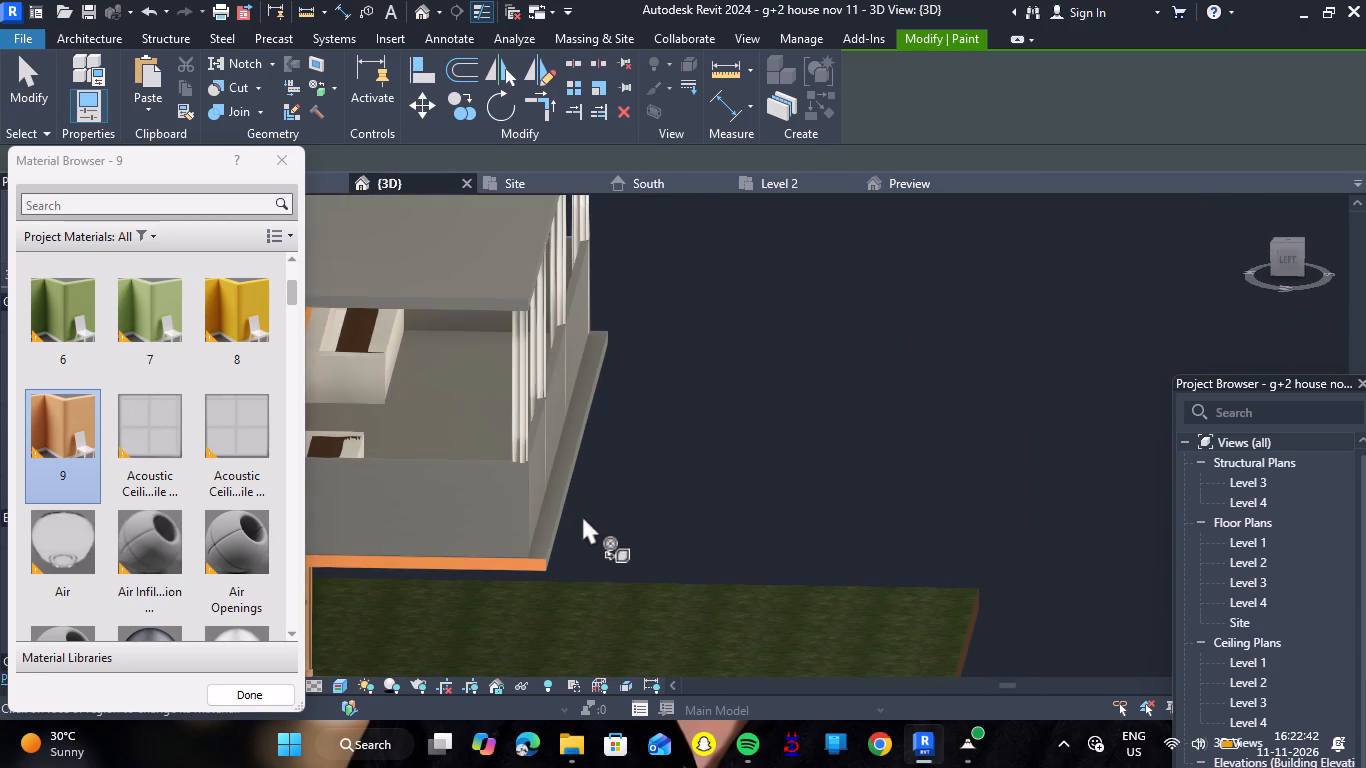
pyautogui.scroll(2, 582, 515)
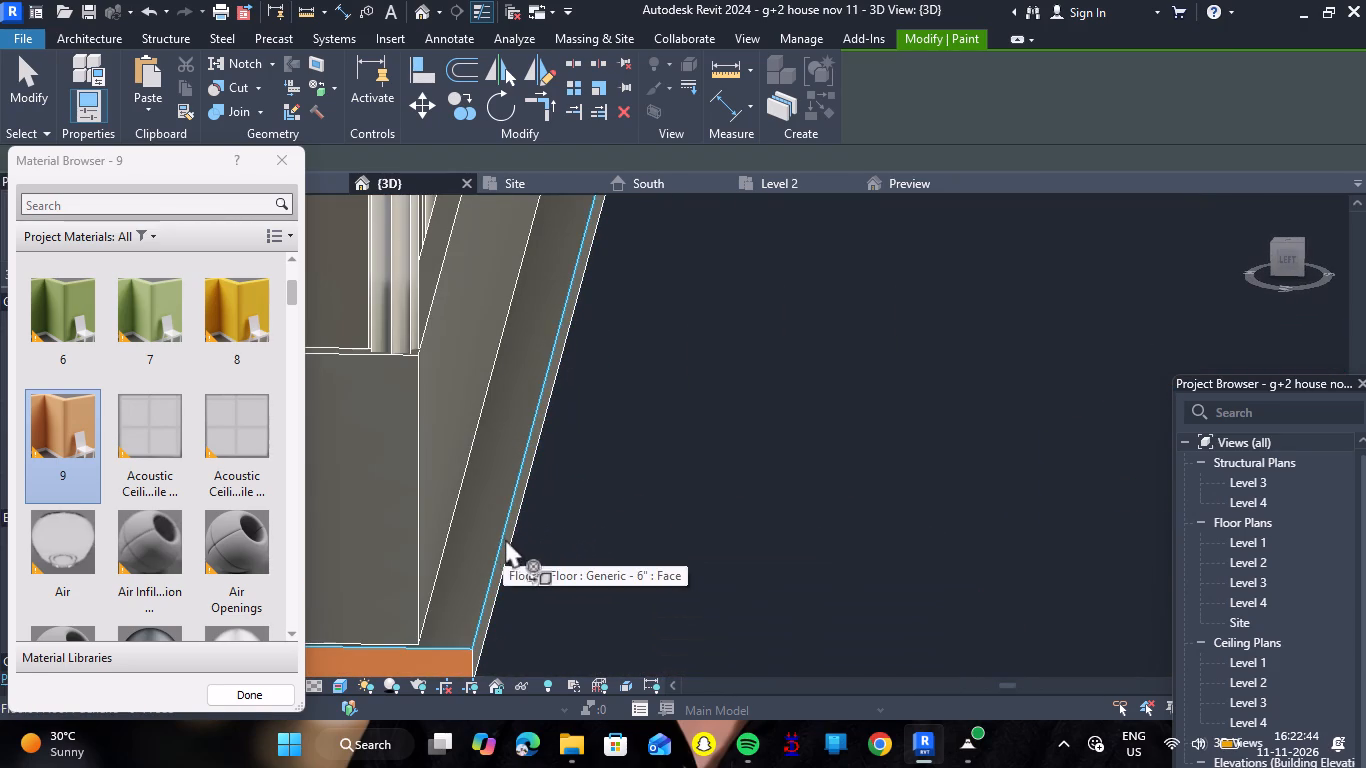
pyautogui.scroll(7, 509, 547)
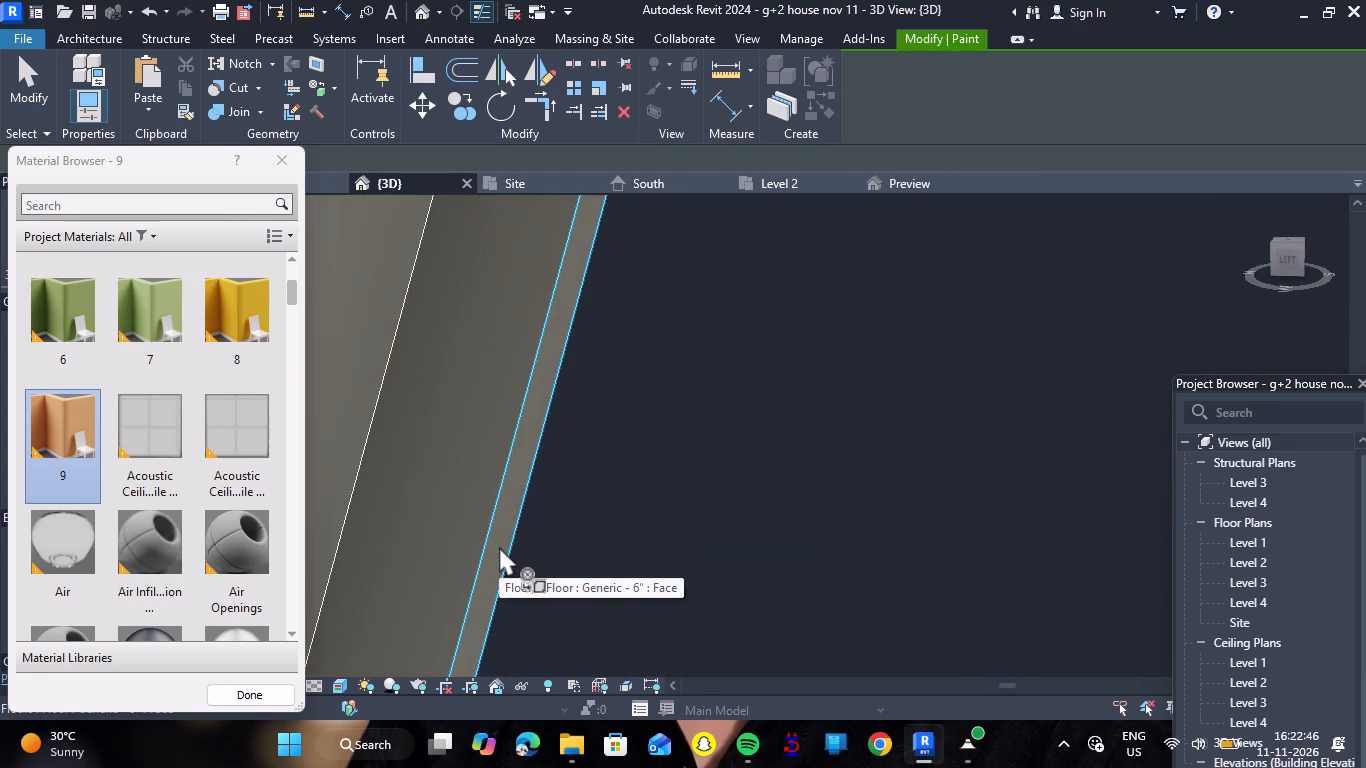
pyautogui.click(499, 546)
# Paint the front-facing Level 2 slab edge below the side balcony with material 9.
pyautogui.scroll(-16, 584, 487)
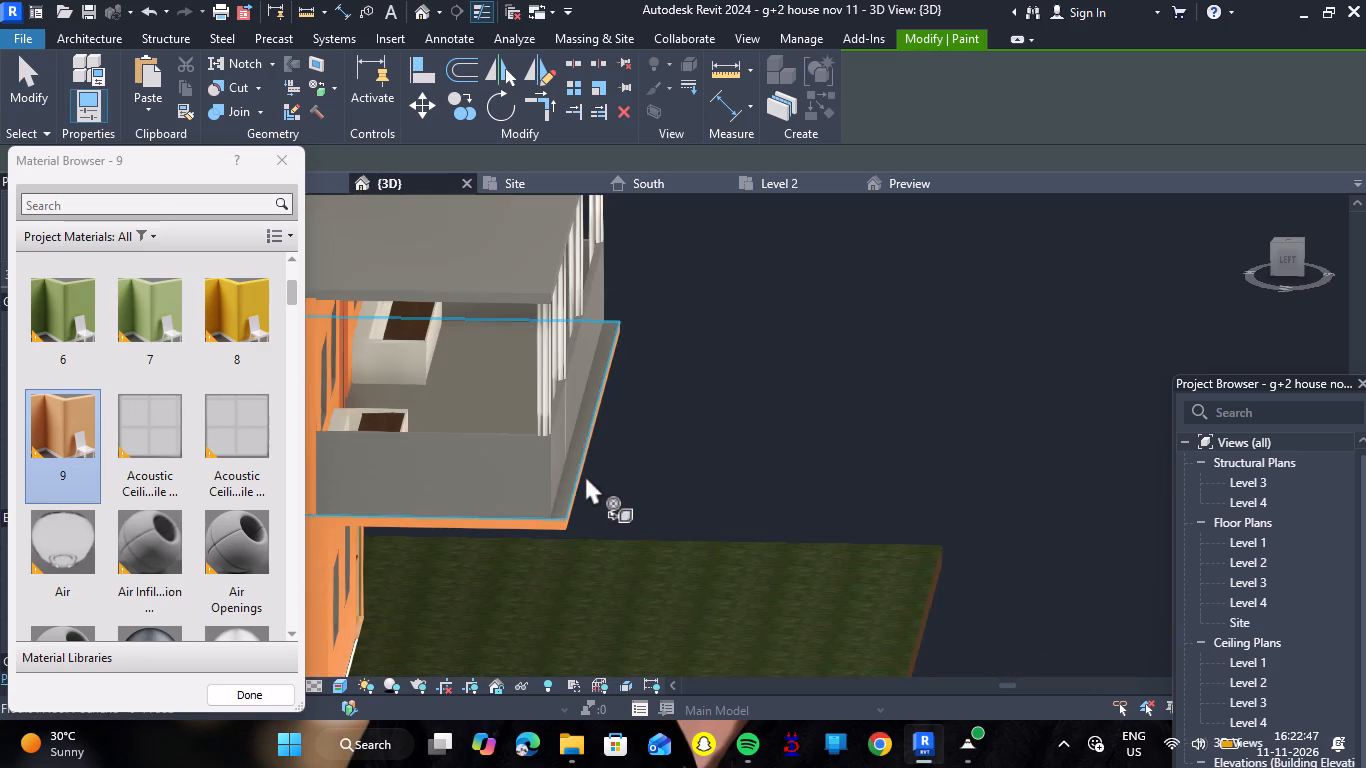
pyautogui.scroll(-5, 585, 475)
pyautogui.scroll(8, 482, 529)
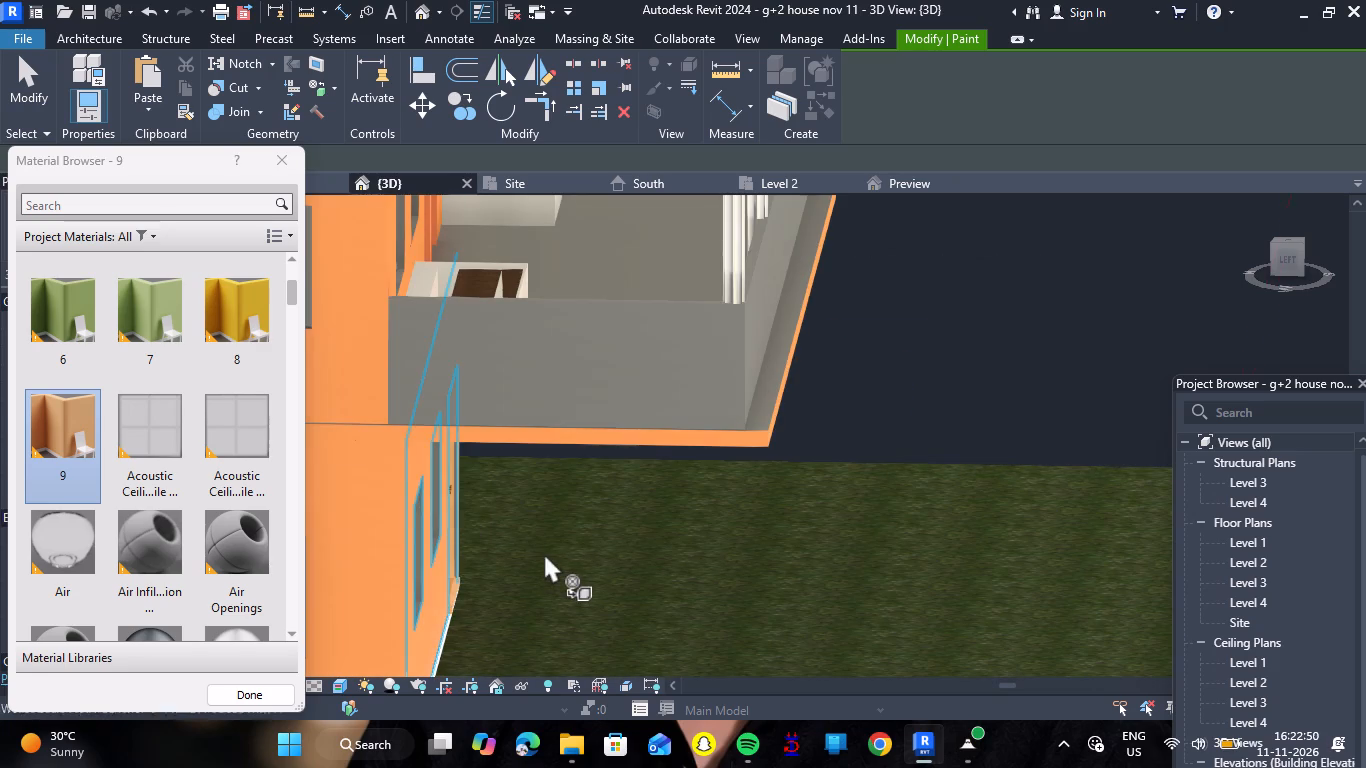
pyautogui.keyDown('shift'); pyautogui.moveTo(551, 553); pyautogui.dragTo(419, 543, button='right'); pyautogui.keyUp('shift')
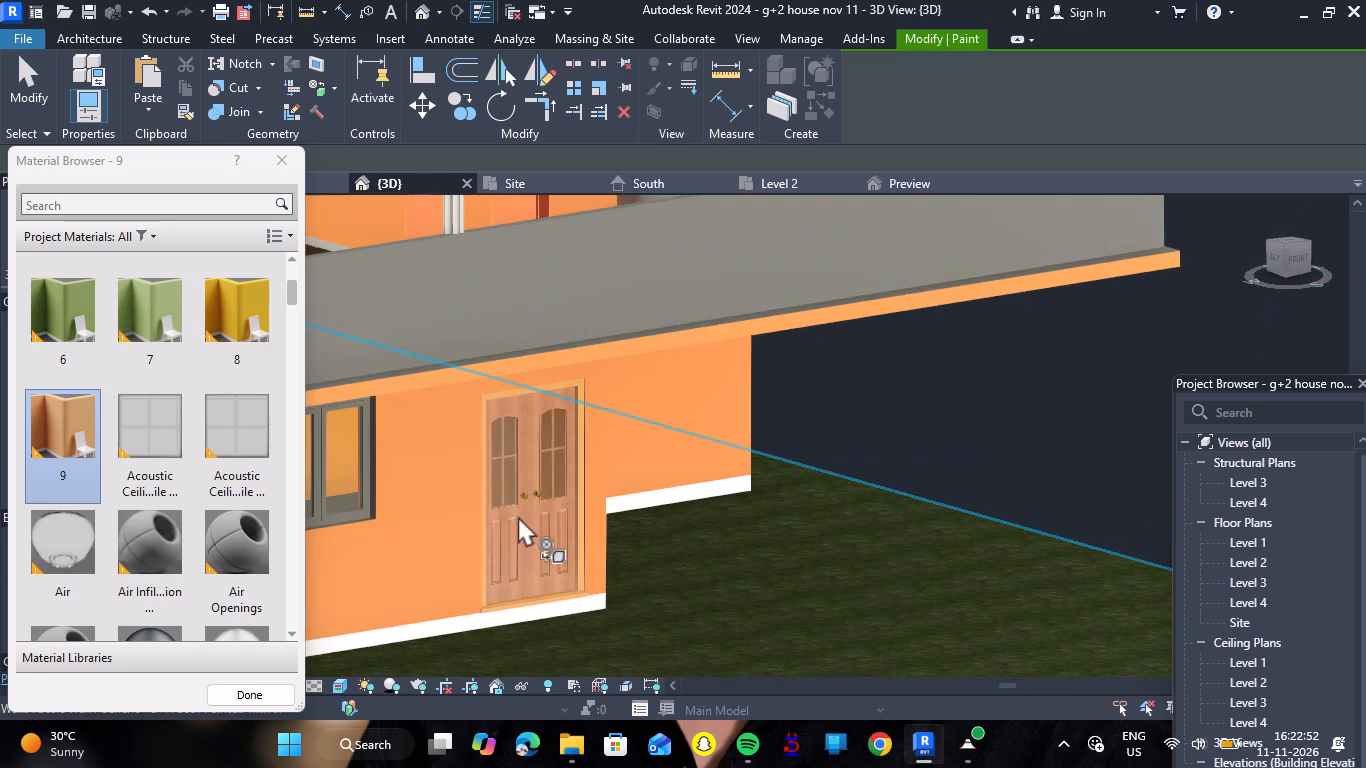
pyautogui.scroll(-9, 523, 514)
pyautogui.scroll(-7, 364, 470)
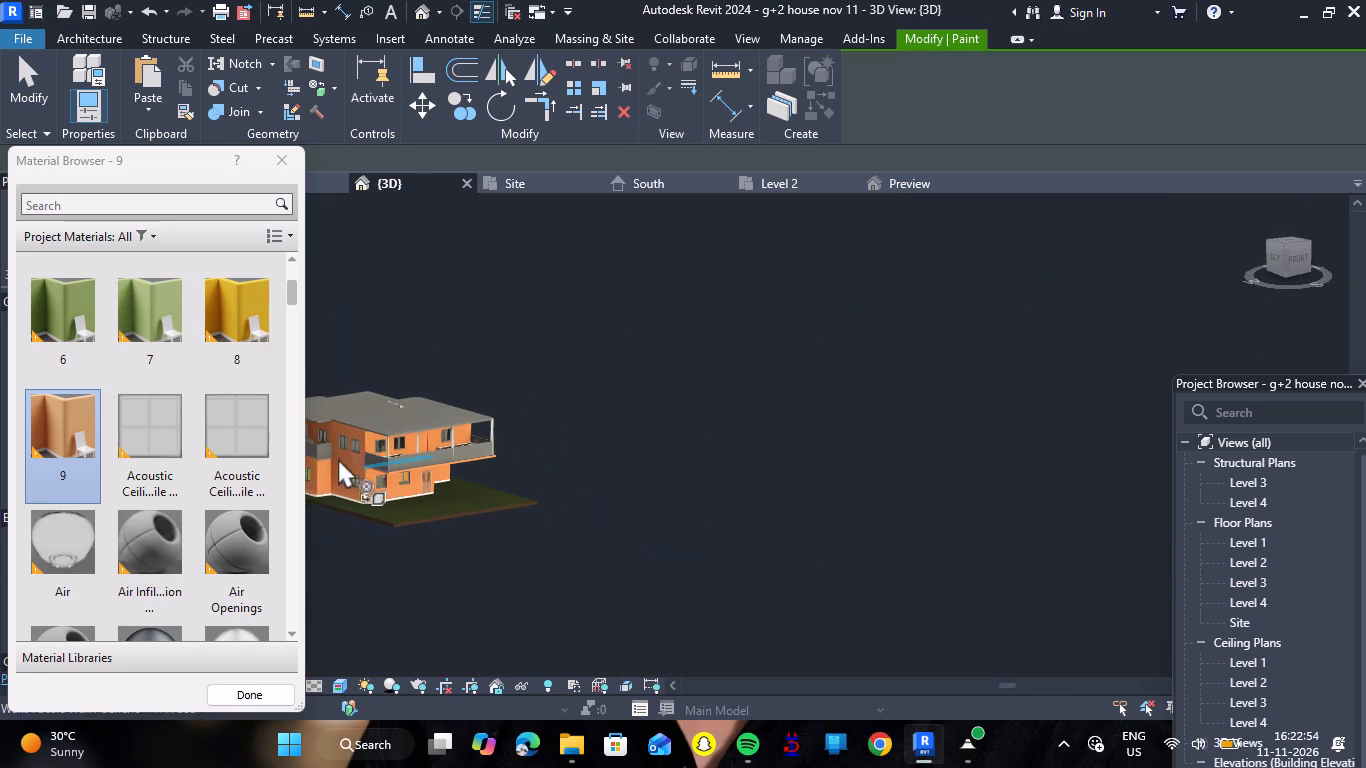
pyautogui.scroll(15, 321, 451)
pyautogui.scroll(7, 328, 483)
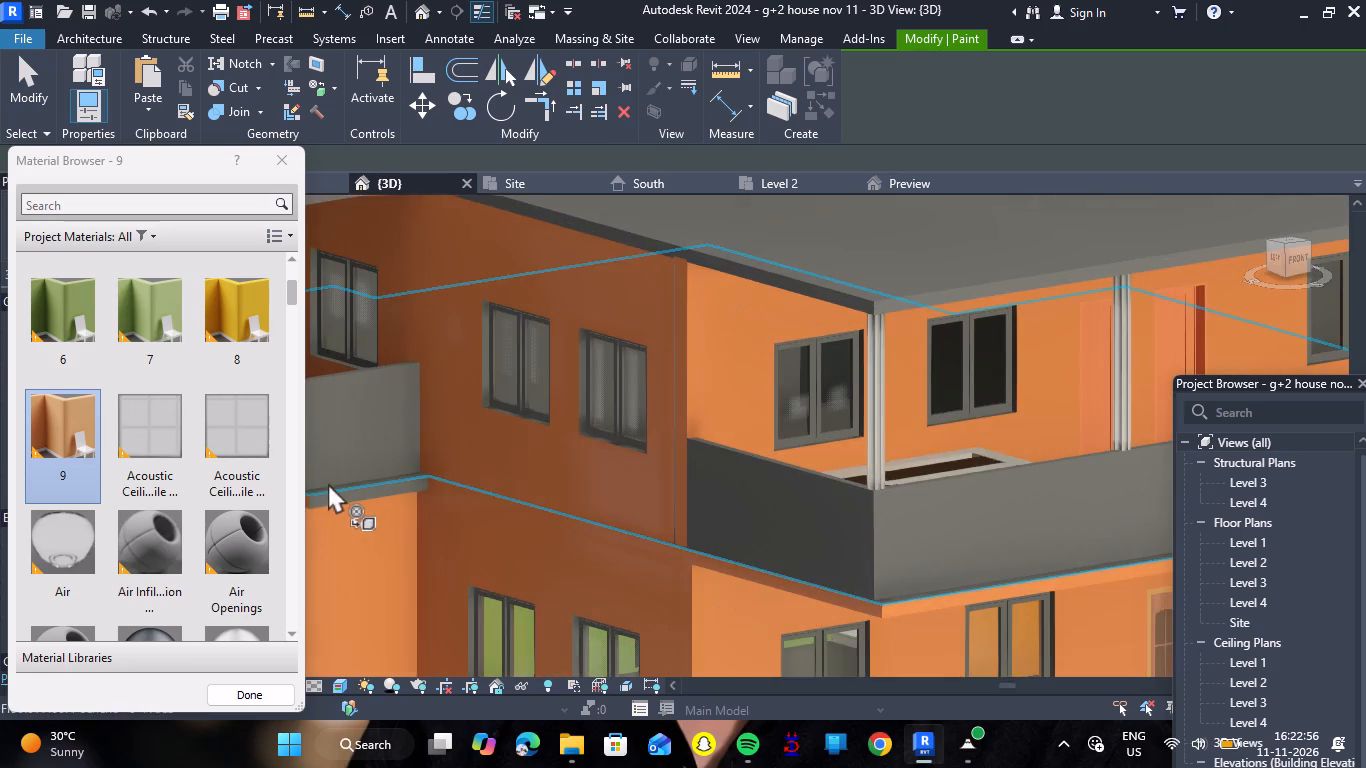
pyautogui.click(359, 521)
# Paint the slab edge at the right-hand end of the front balcony, below its orange parapet, with material 9.
pyautogui.scroll(-7, 385, 503)
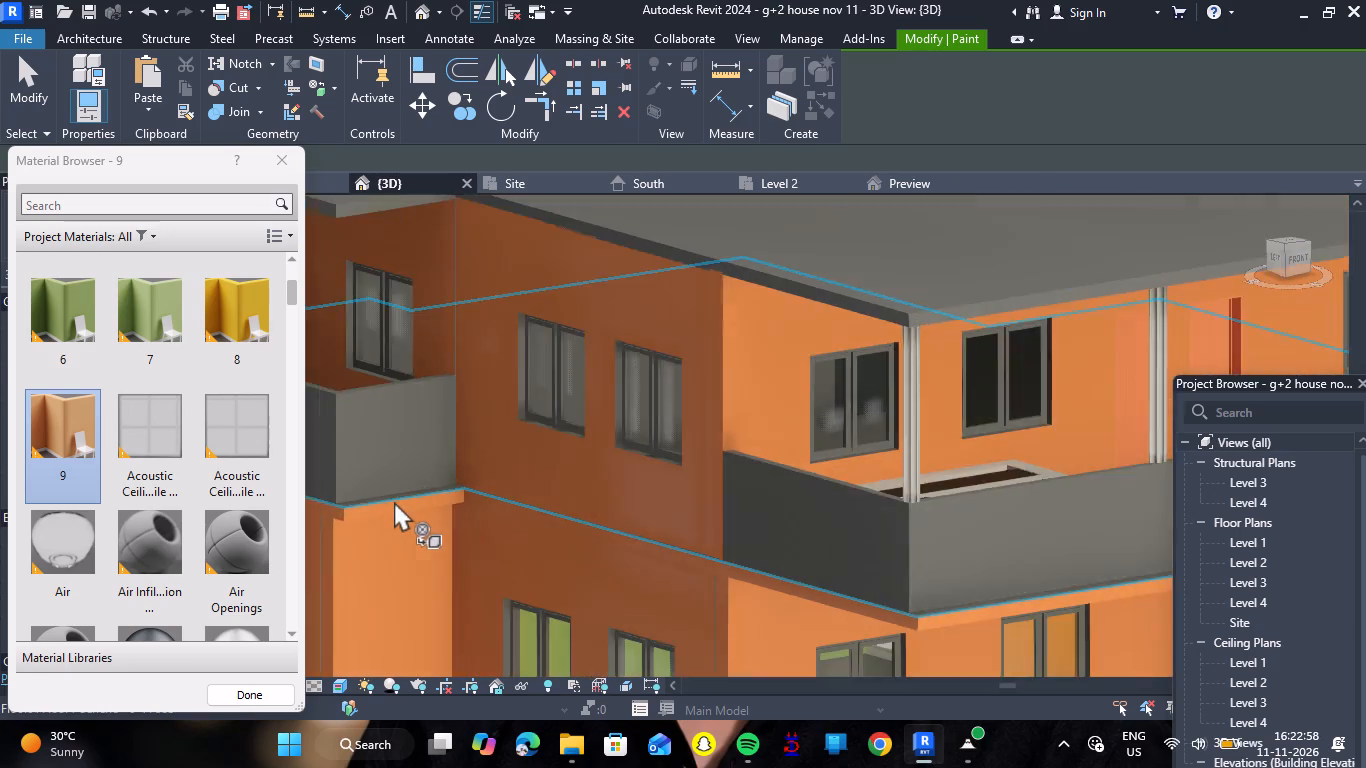
pyautogui.scroll(-9, 394, 501)
pyautogui.keyDown('shift'); pyautogui.moveTo(742, 528); pyautogui.dragTo(647, 576, button='right'); pyautogui.keyUp('shift')
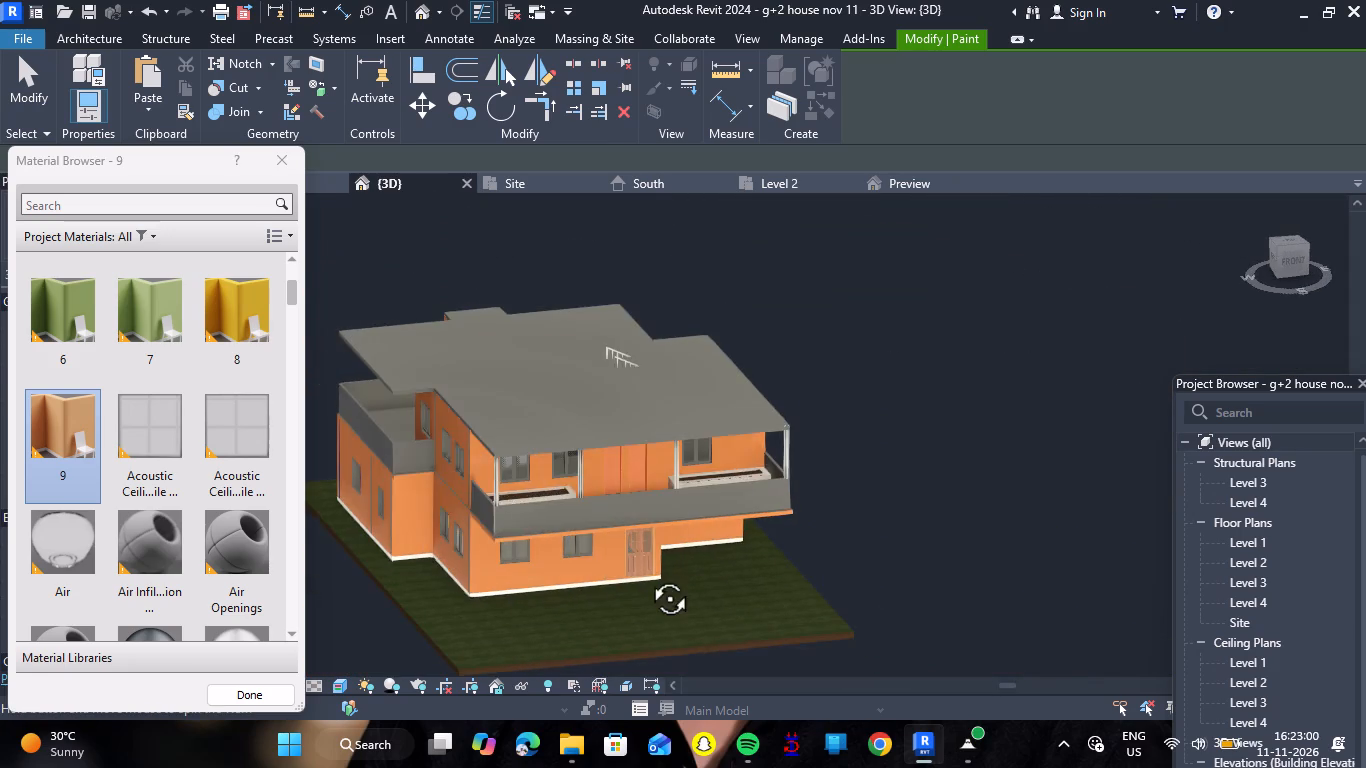
pyautogui.keyDown('shift'); pyautogui.moveTo(647, 576); pyautogui.dragTo(563, 564, button='right'); pyautogui.keyUp('shift')
pyautogui.scroll(8, 710, 546)
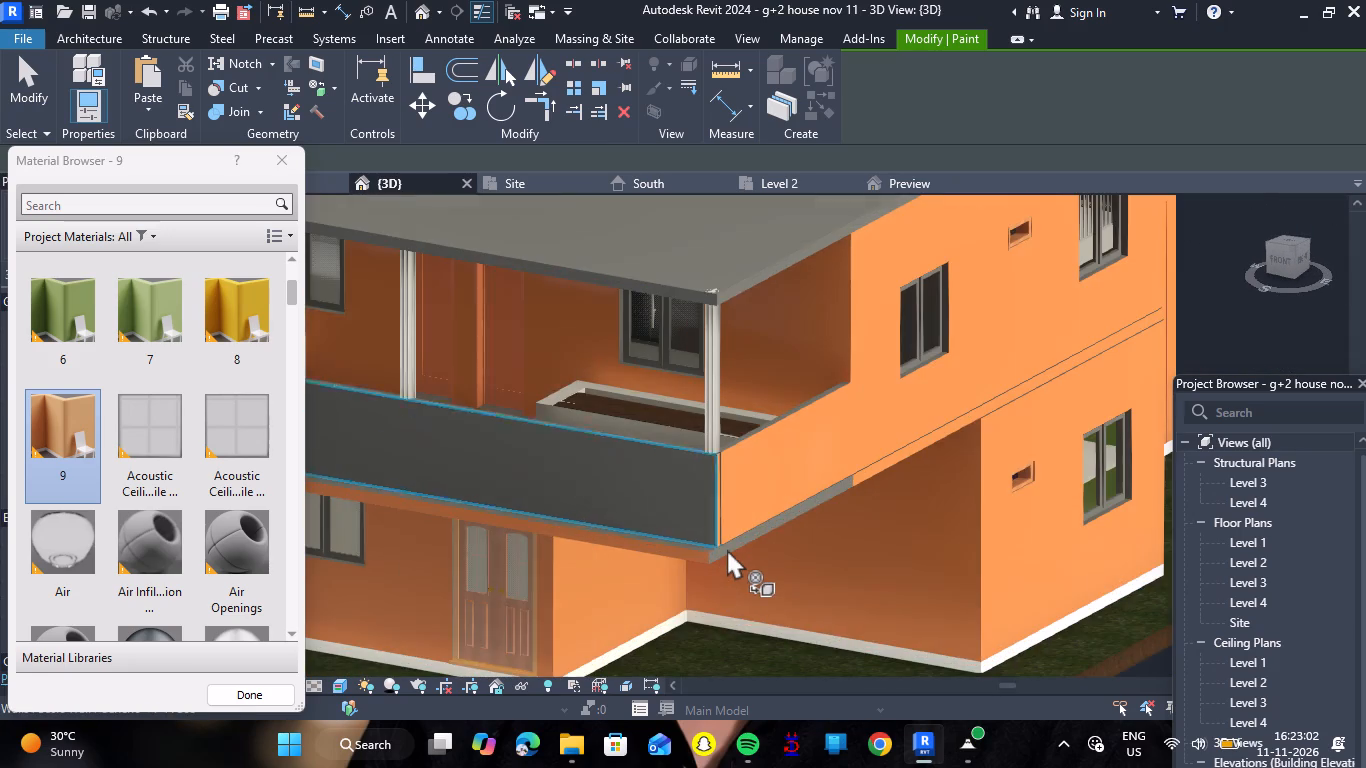
pyautogui.scroll(10, 729, 548)
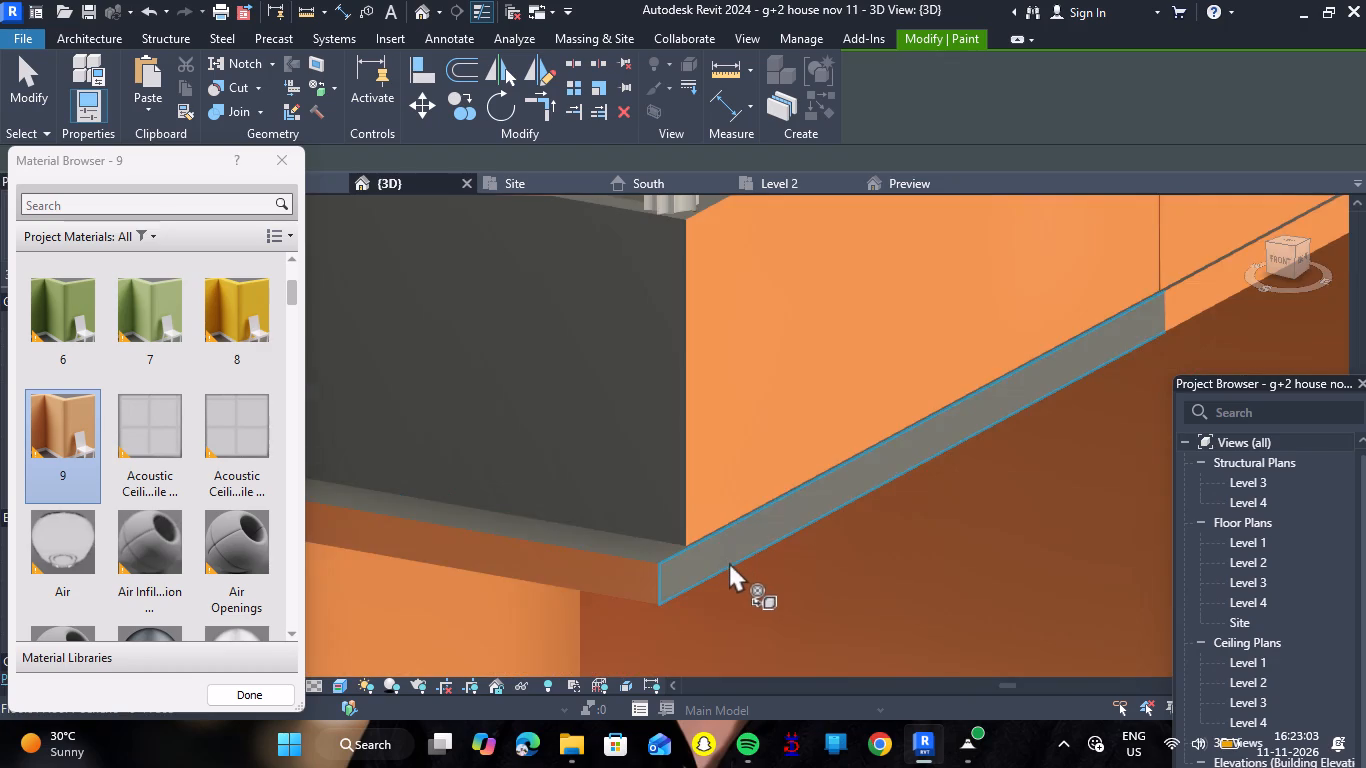
pyautogui.scroll(1, 729, 562)
pyautogui.click(719, 553)
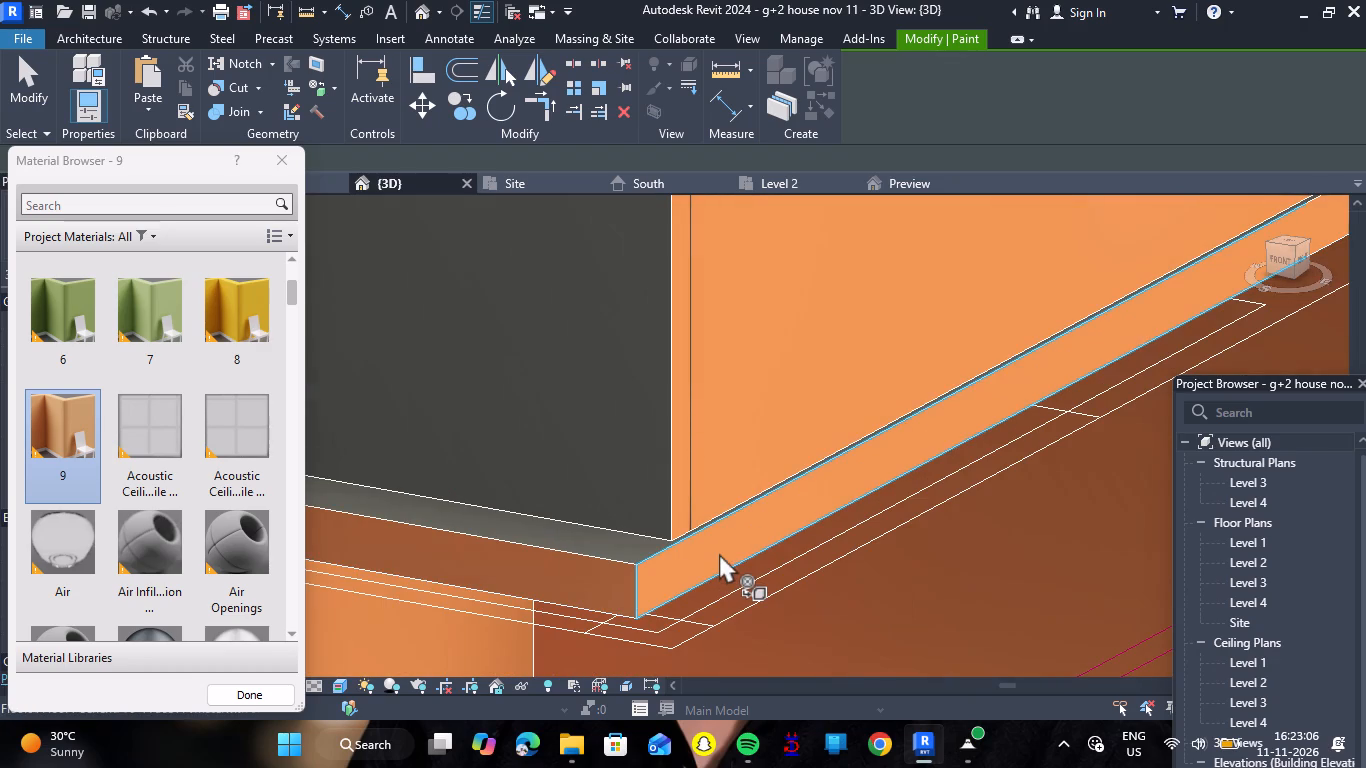
# Search the project materials for "tile" to look for a floor finish.
pyautogui.scroll(-15, 719, 553)
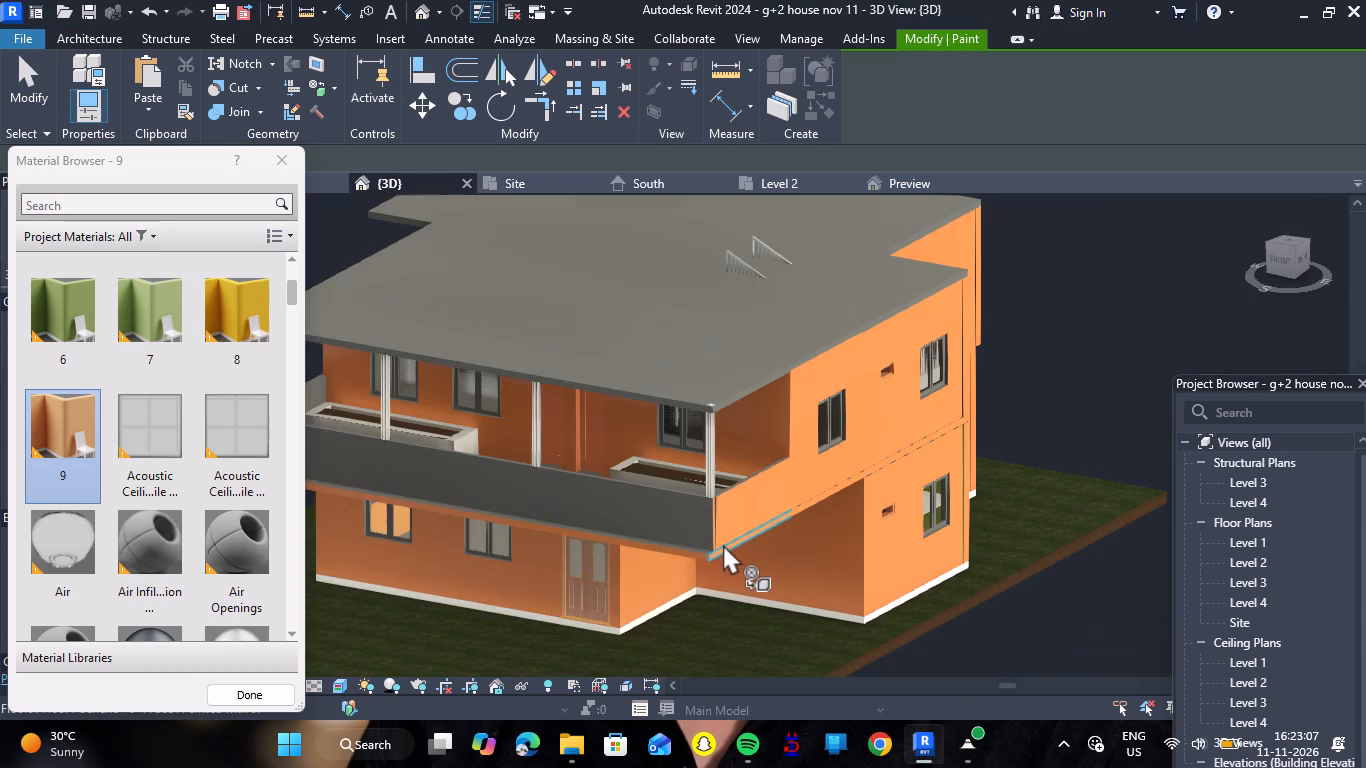
pyautogui.scroll(-10, 214, 493)
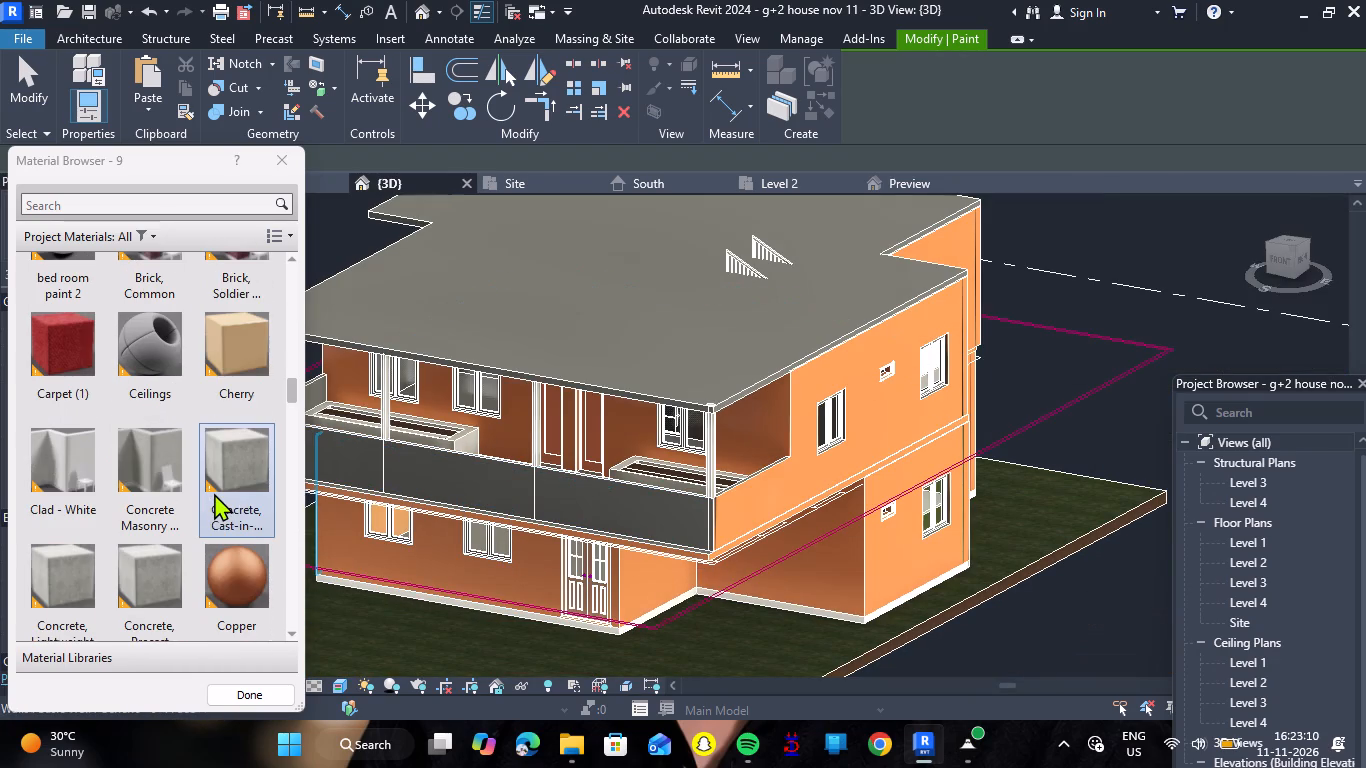
pyautogui.scroll(-3, 204, 501)
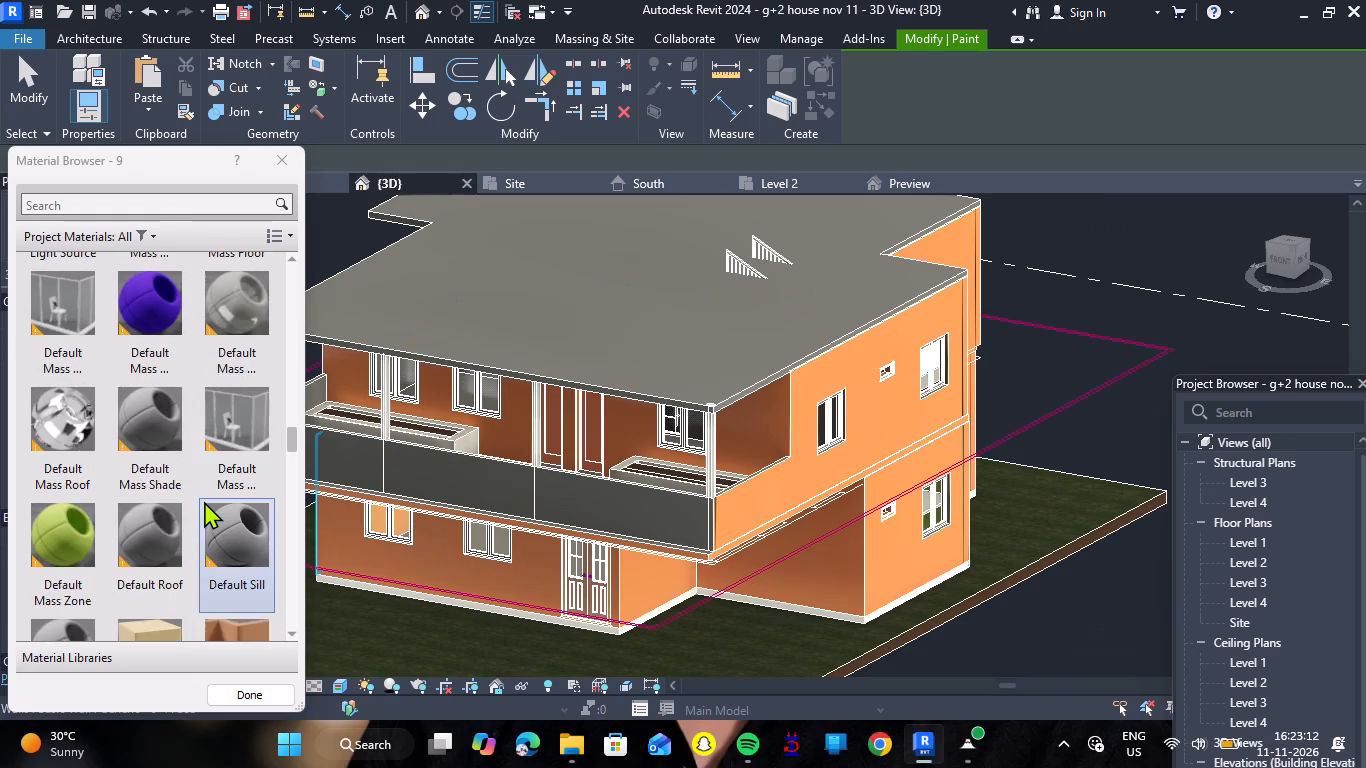
pyautogui.scroll(-3, 204, 501)
pyautogui.click(202, 210)
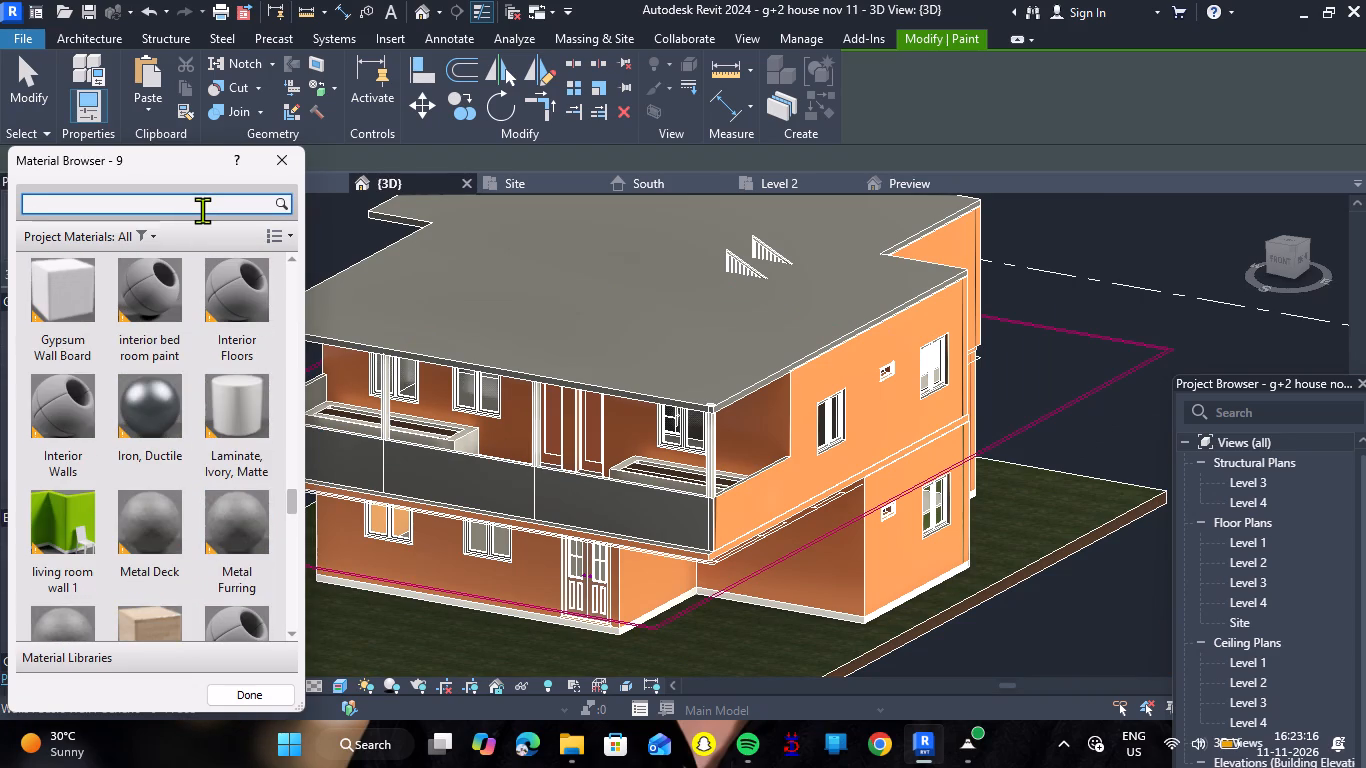
pyautogui.write('tile')
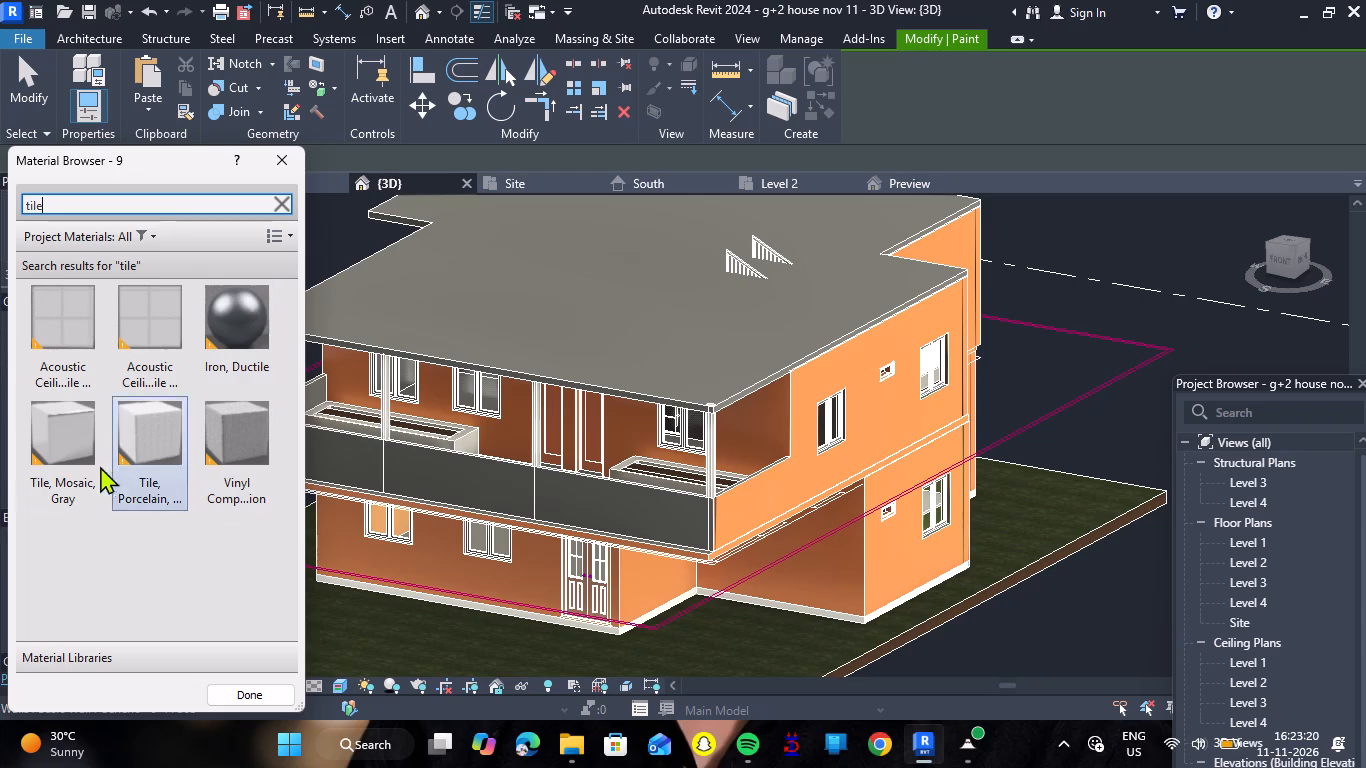
# Replace the material search with "floor", and narrow it to "flooring".
pyautogui.press('BackSpace')
pyautogui.press('BackSpace')
pyautogui.press('BackSpace')
pyautogui.press('BackSpace')
pyautogui.press('BackSpace')
pyautogui.press('BackSpace')
pyautogui.press('BackSpace')
pyautogui.press('BackSpace')
pyautogui.press('BackSpace')
pyautogui.press('BackSpace')
pyautogui.press('BackSpace')
pyautogui.press('BackSpace')
pyautogui.press('BackSpace')
pyautogui.press('BackSpace')
pyautogui.press('BackSpace')
pyautogui.press('BackSpace')
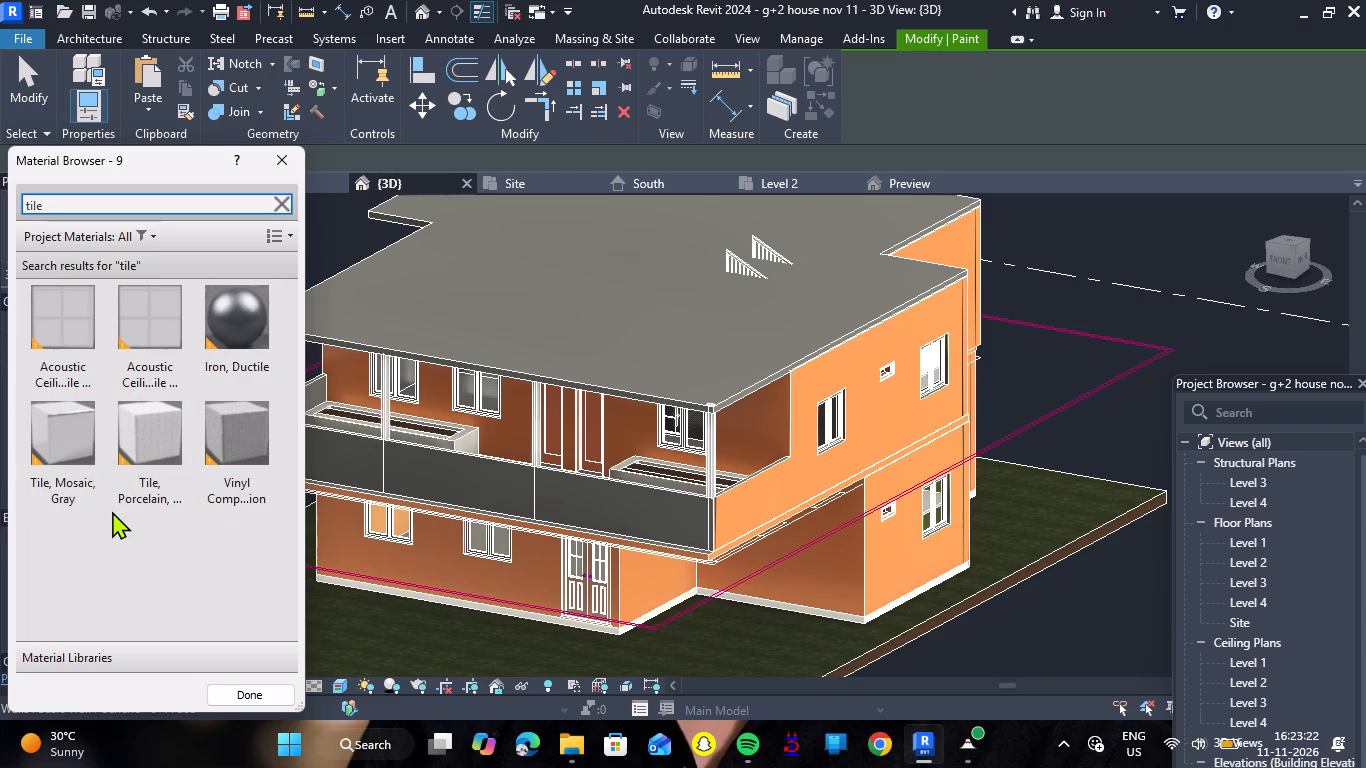
pyautogui.write('floor')
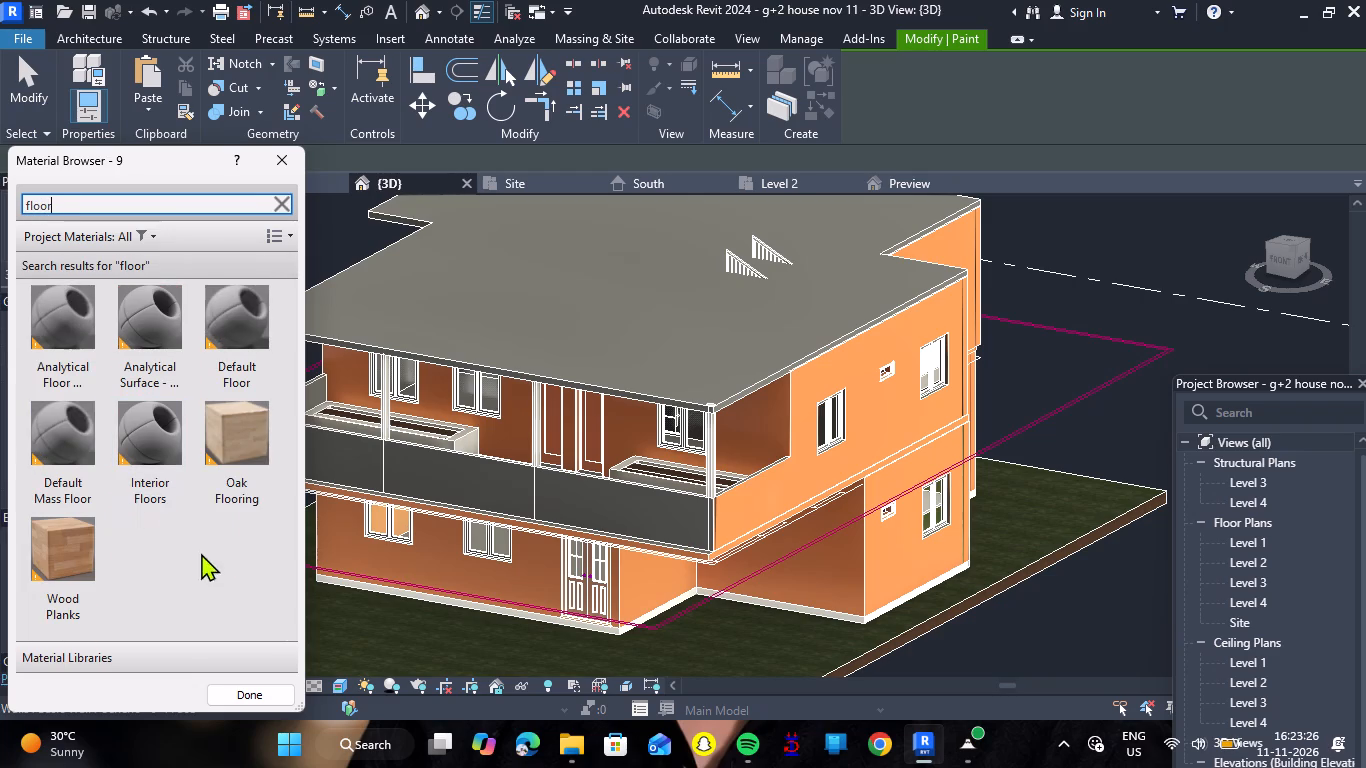
pyautogui.scroll(-2, 164, 511)
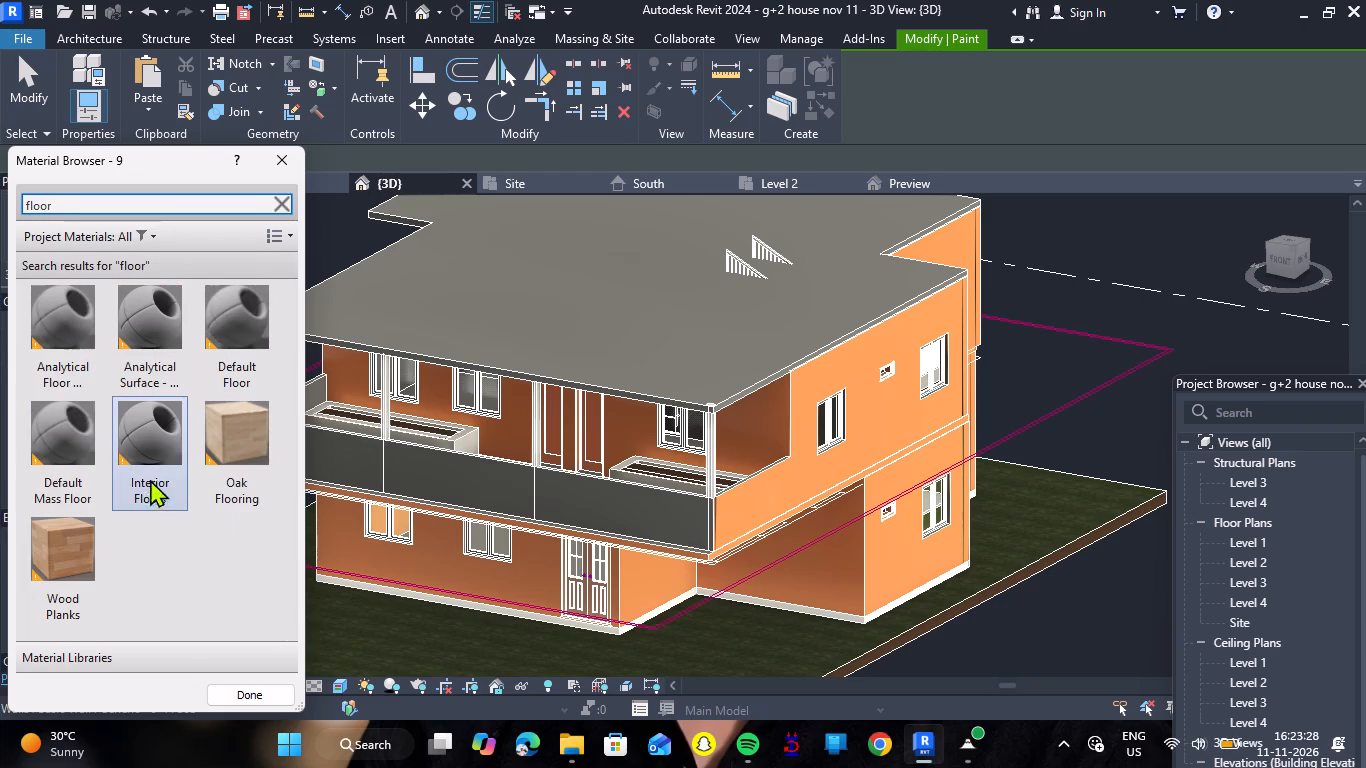
pyautogui.scroll(1, 141, 455)
pyautogui.write('ing')
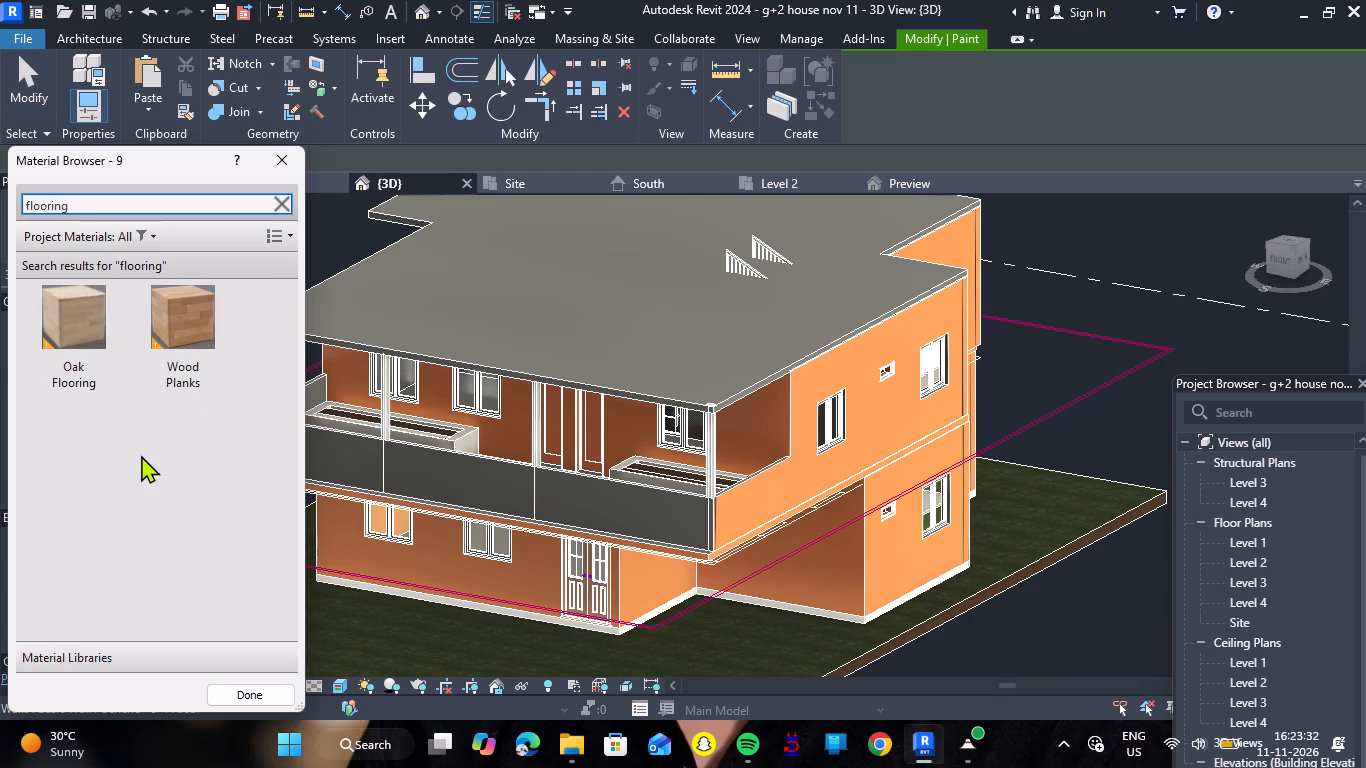
# Clear the material search and paint the Level 2 floor surface at the front balcony with Oak Flooring.
pyautogui.press('BackSpace')
pyautogui.press('BackSpace')
pyautogui.press('BackSpace')
pyautogui.press('BackSpace')
pyautogui.press('BackSpace')
pyautogui.press('BackSpace')
pyautogui.press('BackSpace')
pyautogui.press('BackSpace')
pyautogui.press('BackSpace')
pyautogui.press('BackSpace')
pyautogui.press('BackSpace')
pyautogui.press('BackSpace')
pyautogui.press('BackSpace')
pyautogui.press('BackSpace')
pyautogui.press('BackSpace')
pyautogui.press('BackSpace')
pyautogui.press('BackSpace')
pyautogui.press('BackSpace')
pyautogui.press('BackSpace')
pyautogui.press('BackSpace')
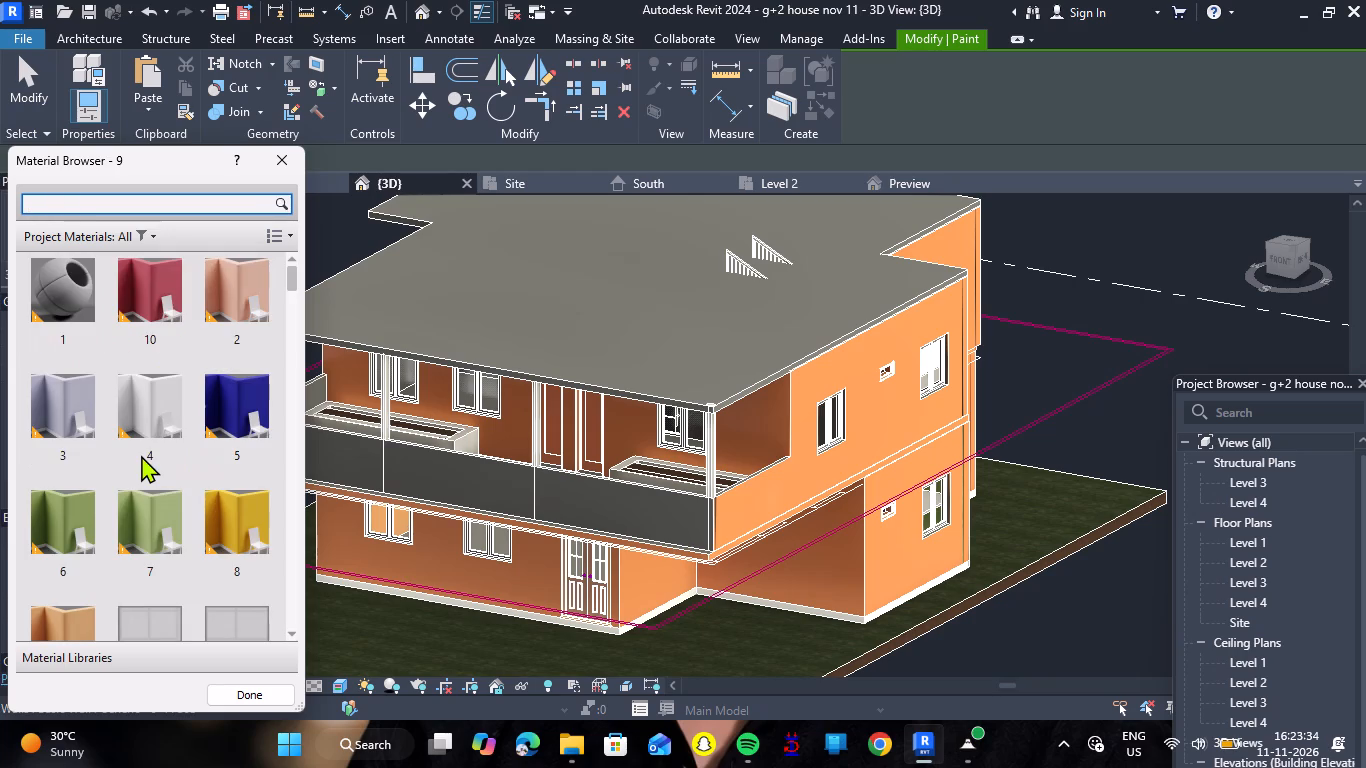
pyautogui.scroll(1, 141, 455)
pyautogui.scroll(-1, 135, 442)
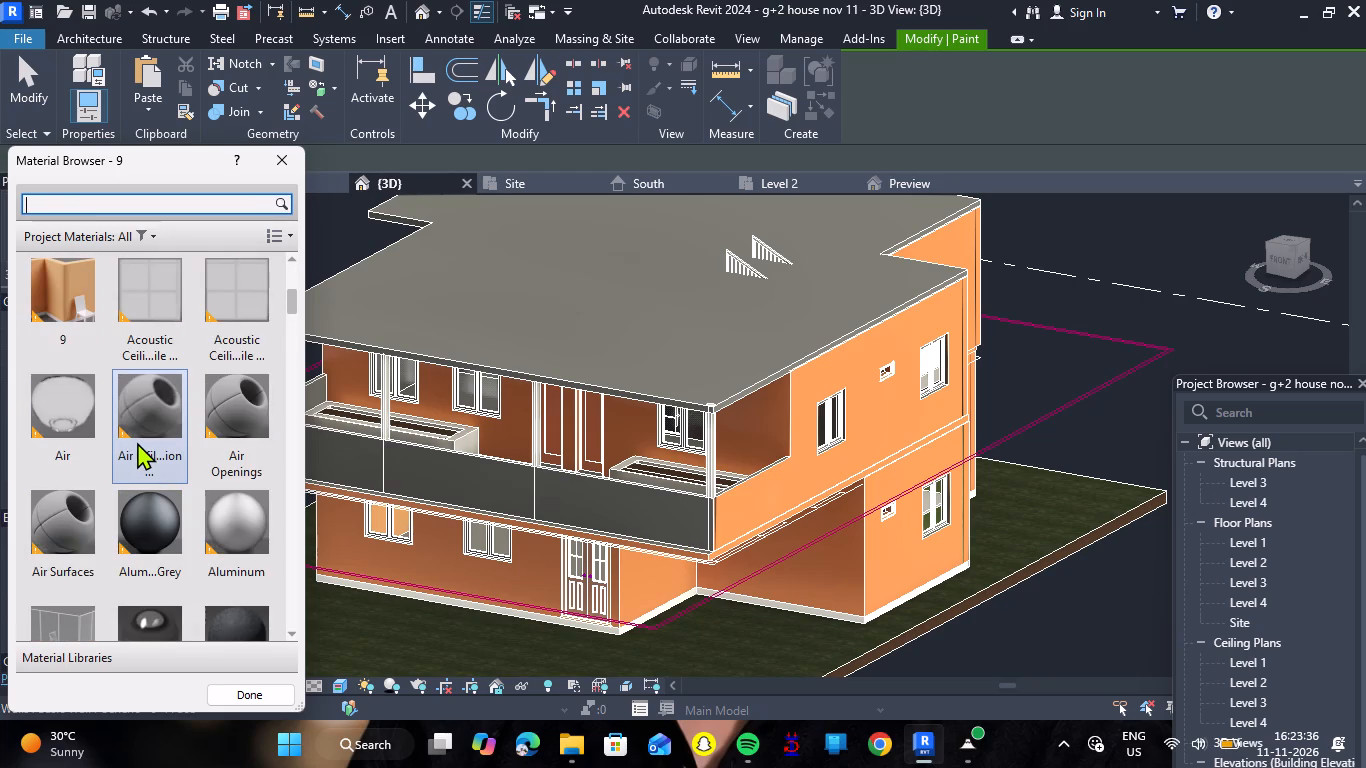
pyautogui.scroll(-2, 137, 442)
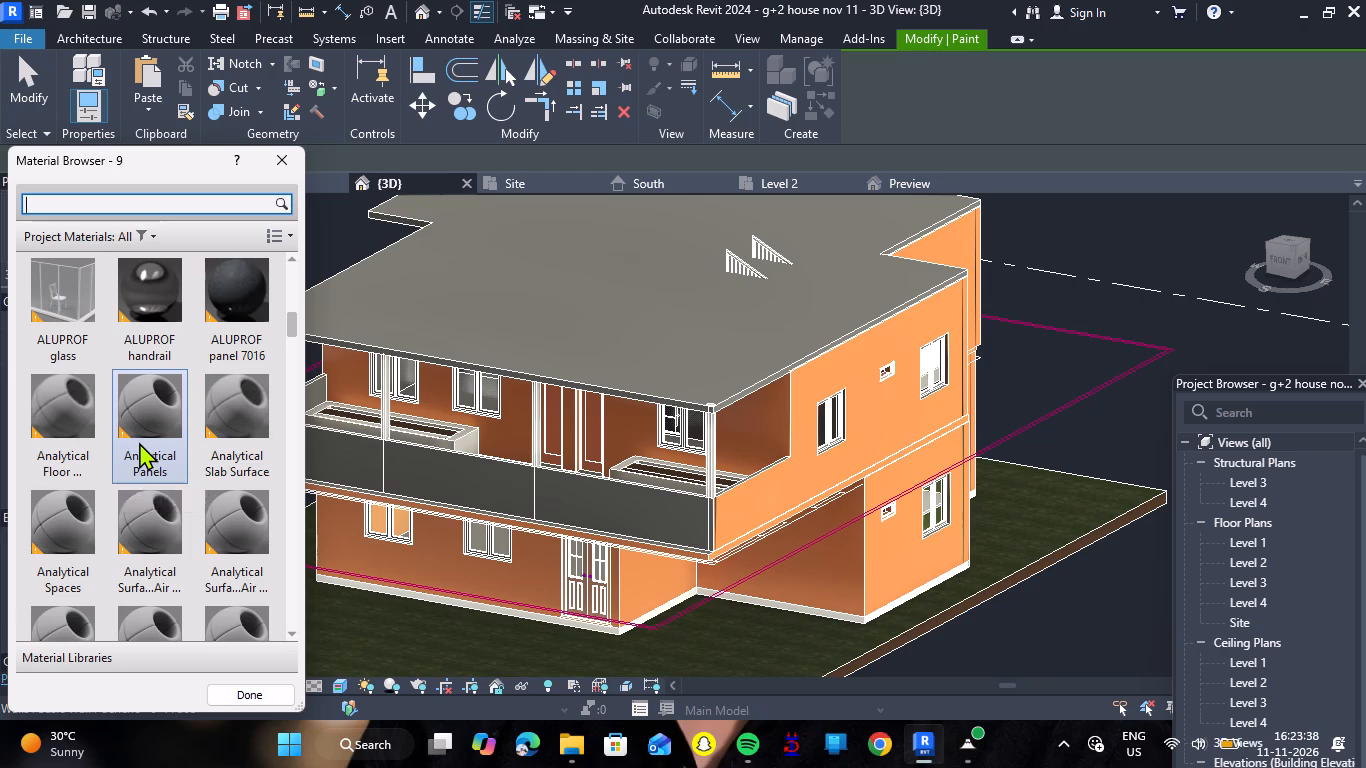
pyautogui.scroll(-2, 139, 442)
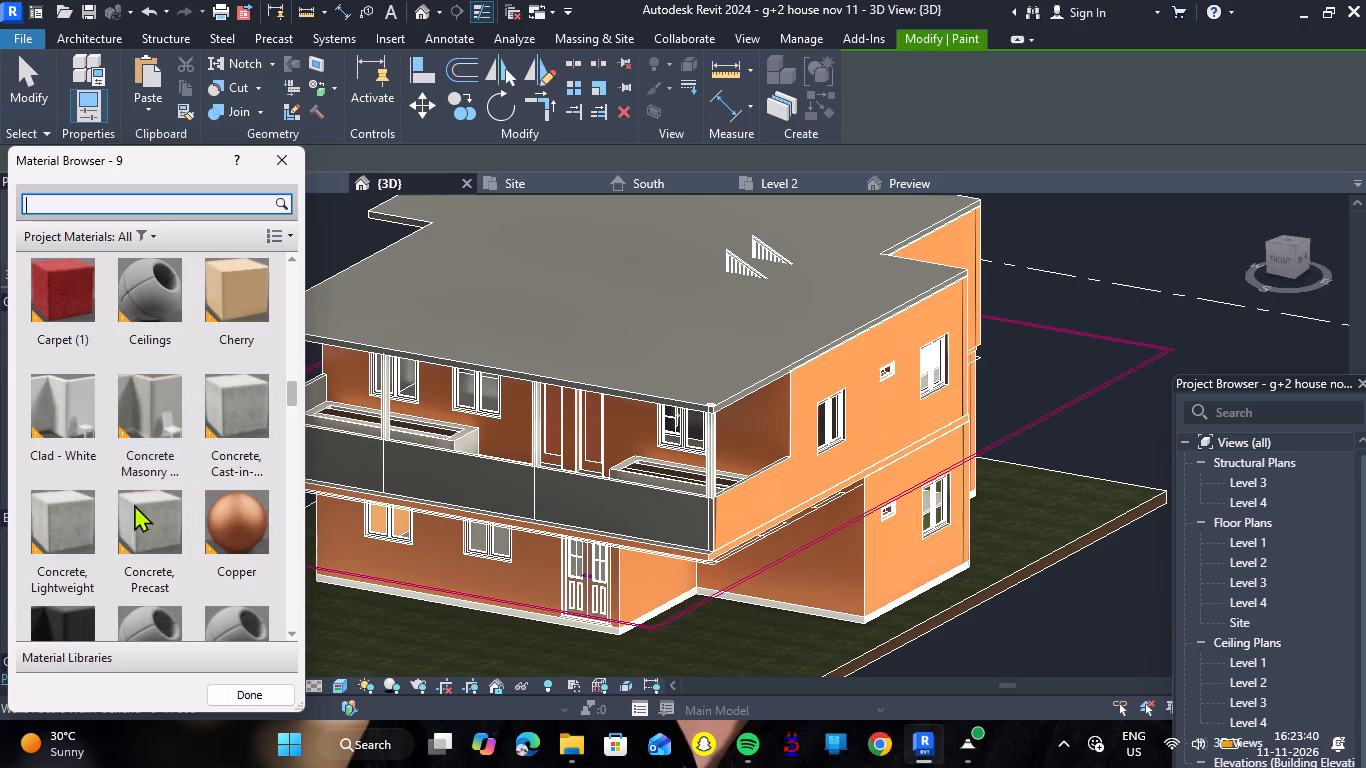
pyautogui.scroll(-5, 122, 525)
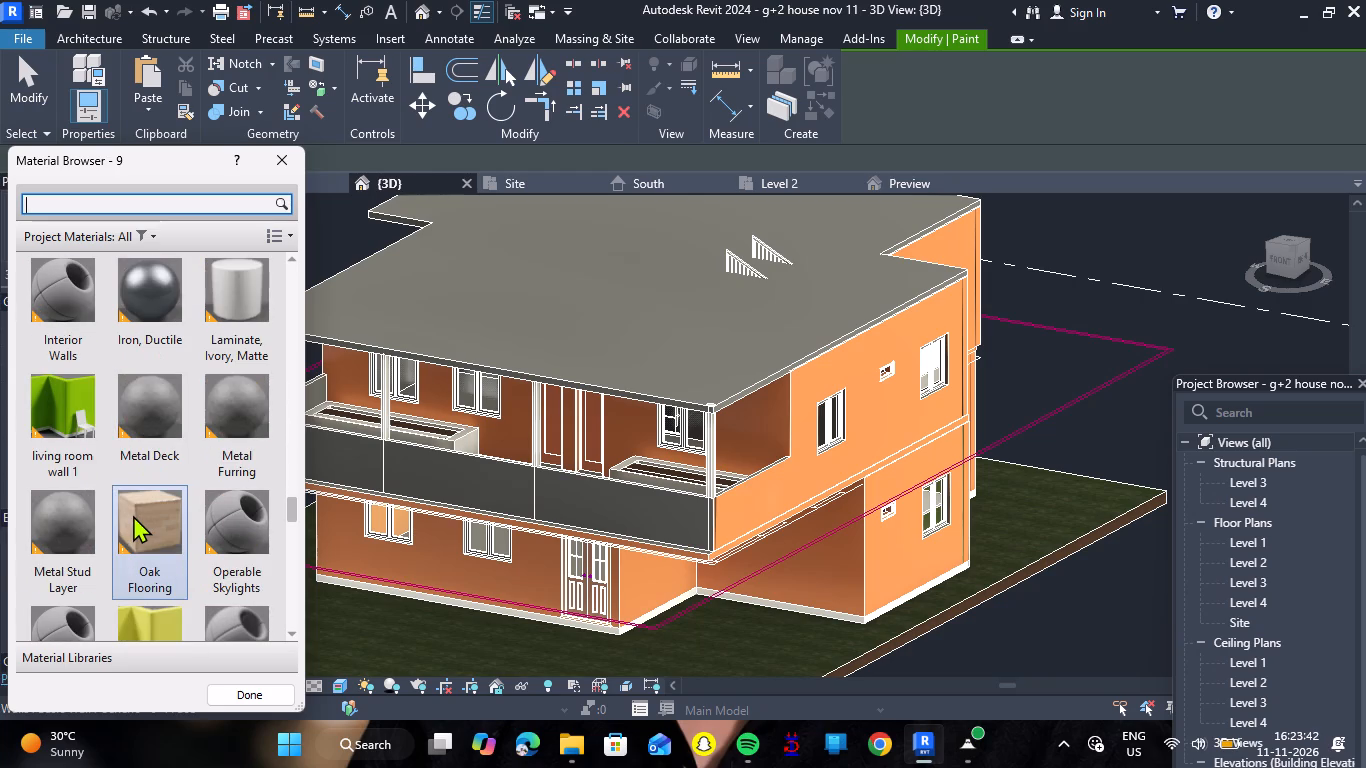
pyautogui.scroll(-1, 133, 515)
pyautogui.scroll(2, 144, 527)
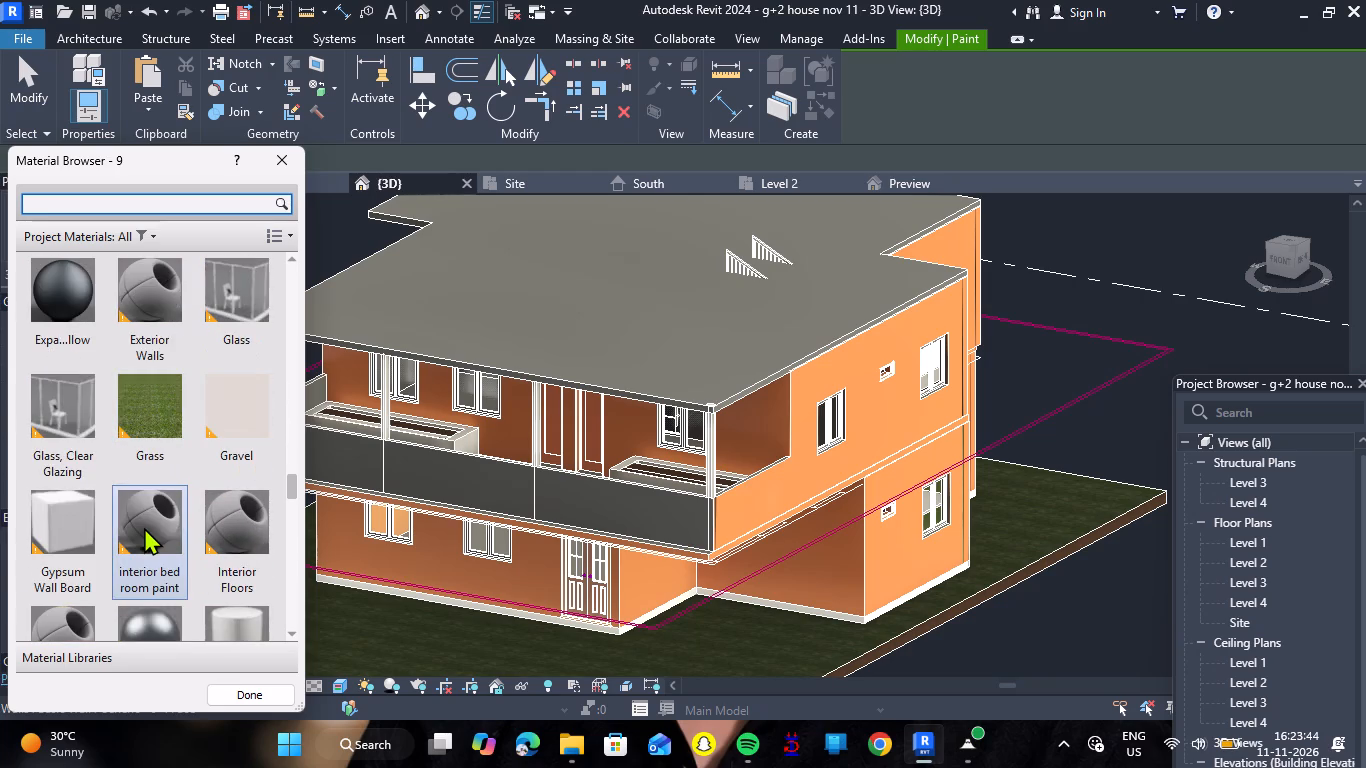
pyautogui.scroll(-1, 144, 527)
pyautogui.click(144, 527)
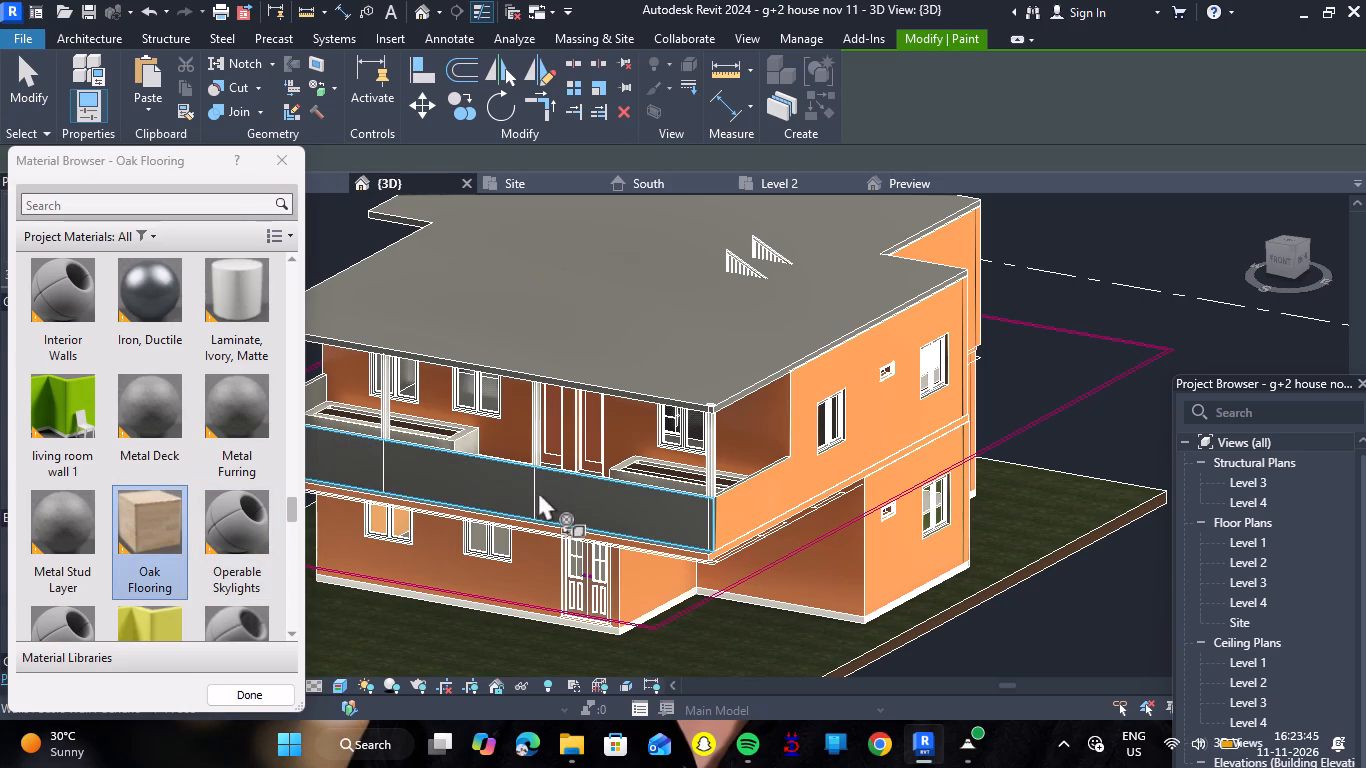
pyautogui.keyDown('shift'); pyautogui.moveTo(531, 483); pyautogui.dragTo(525, 520, button='right'); pyautogui.keyUp('shift')
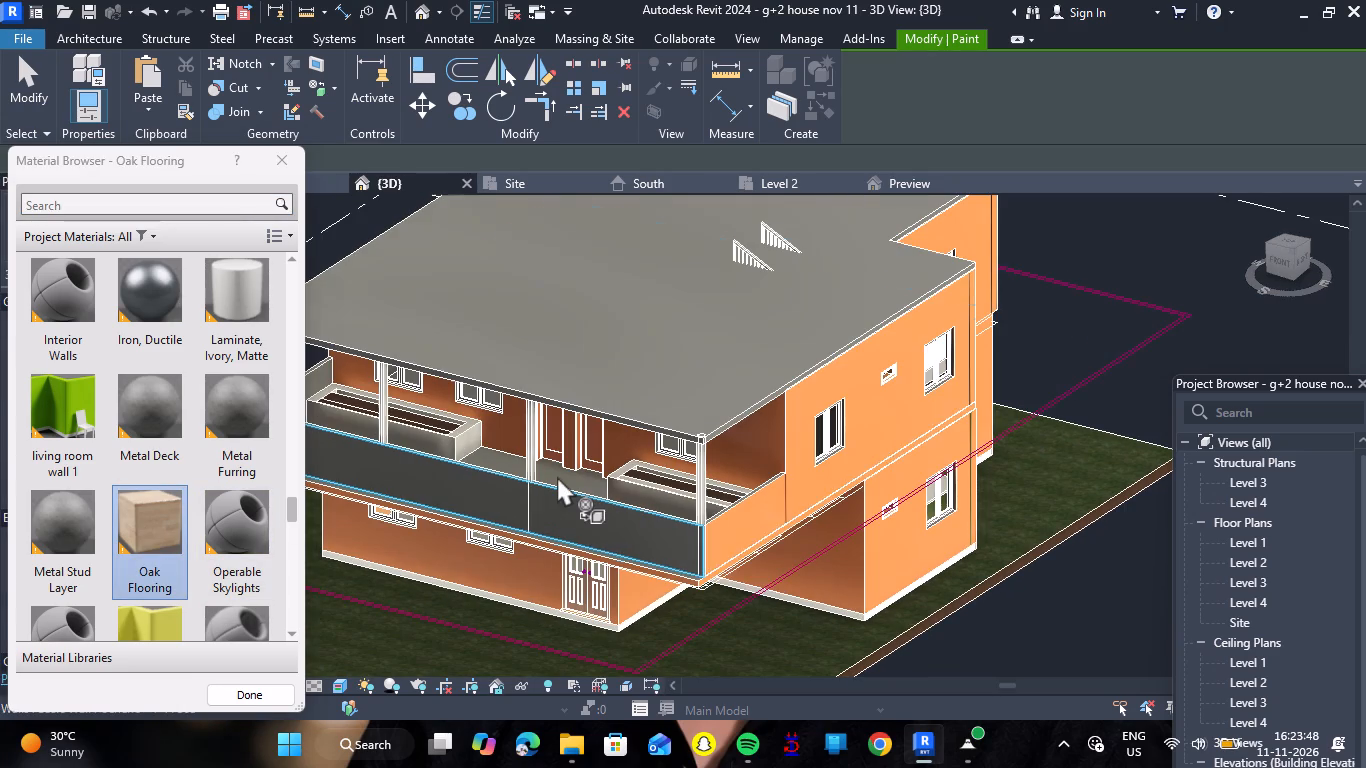
pyautogui.click(557, 474)
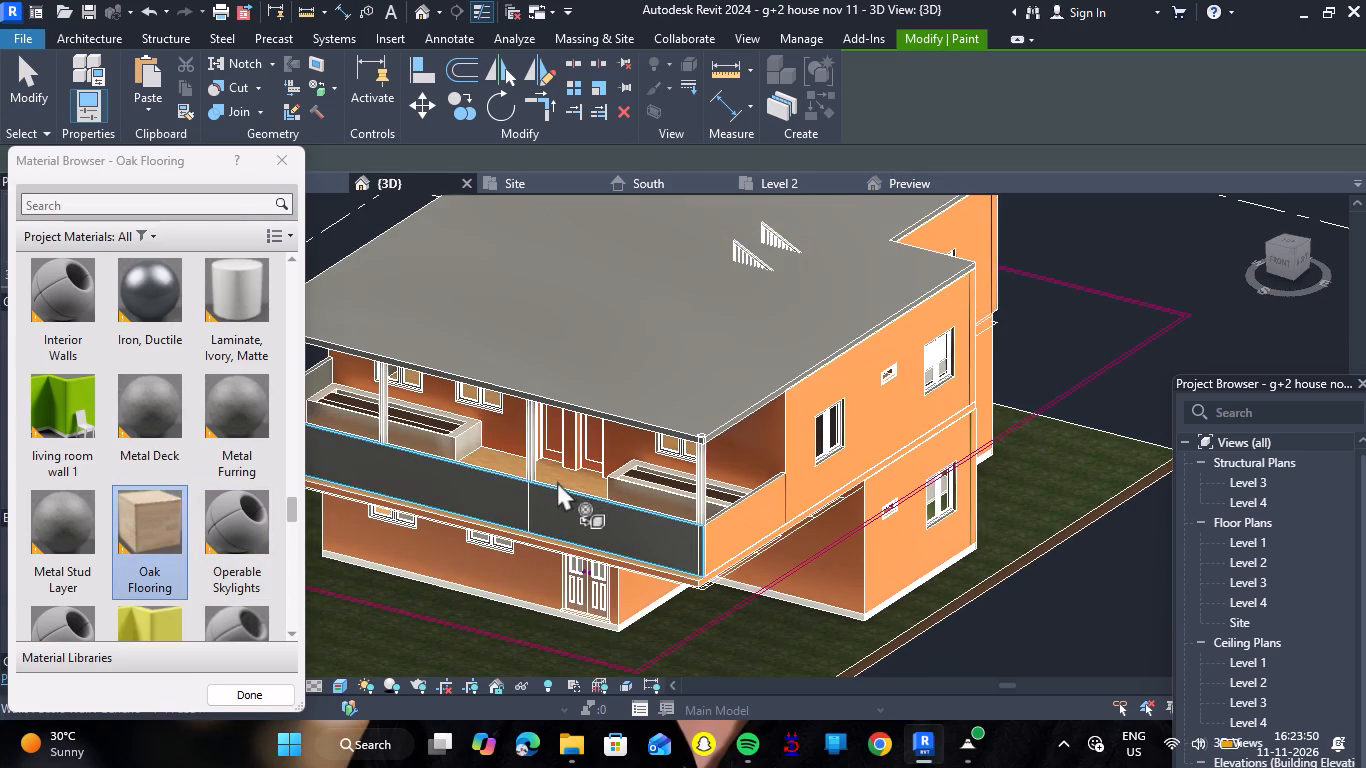
pyautogui.press('Escape')
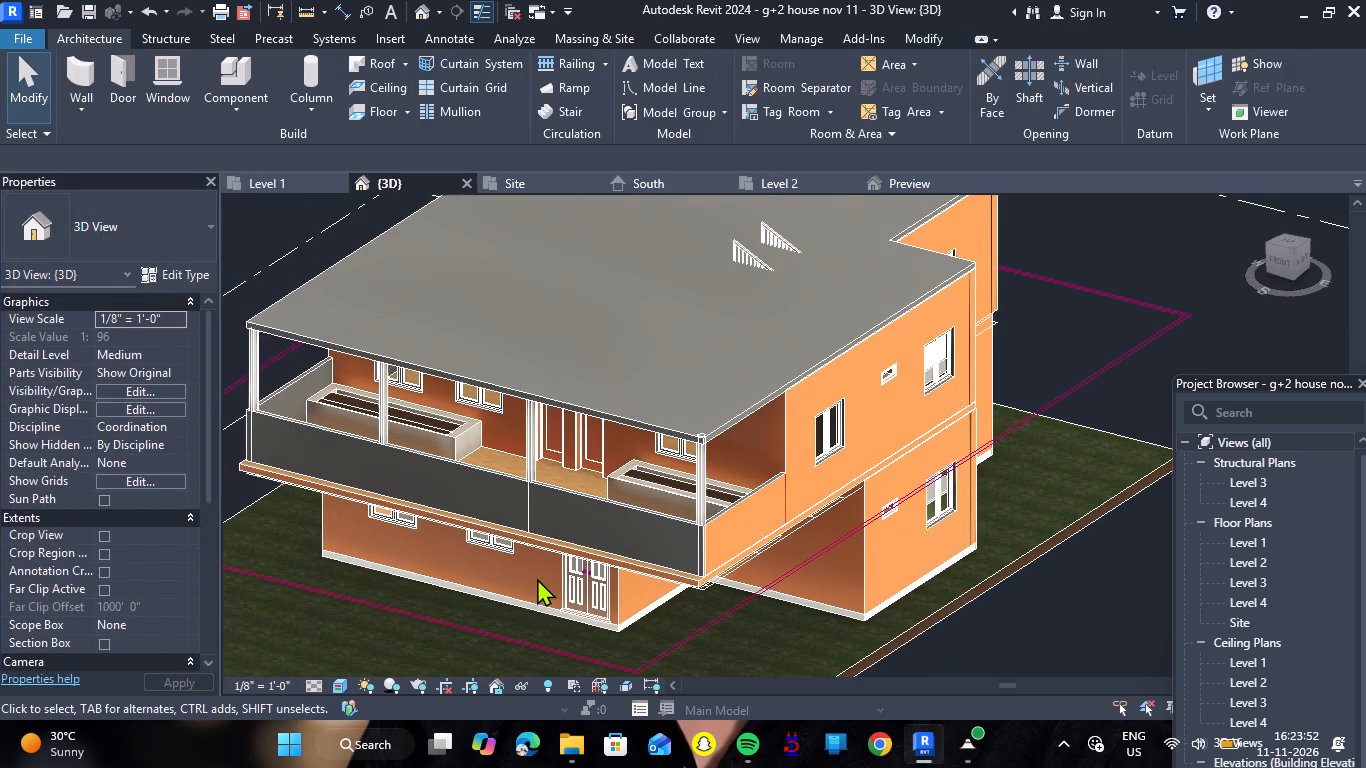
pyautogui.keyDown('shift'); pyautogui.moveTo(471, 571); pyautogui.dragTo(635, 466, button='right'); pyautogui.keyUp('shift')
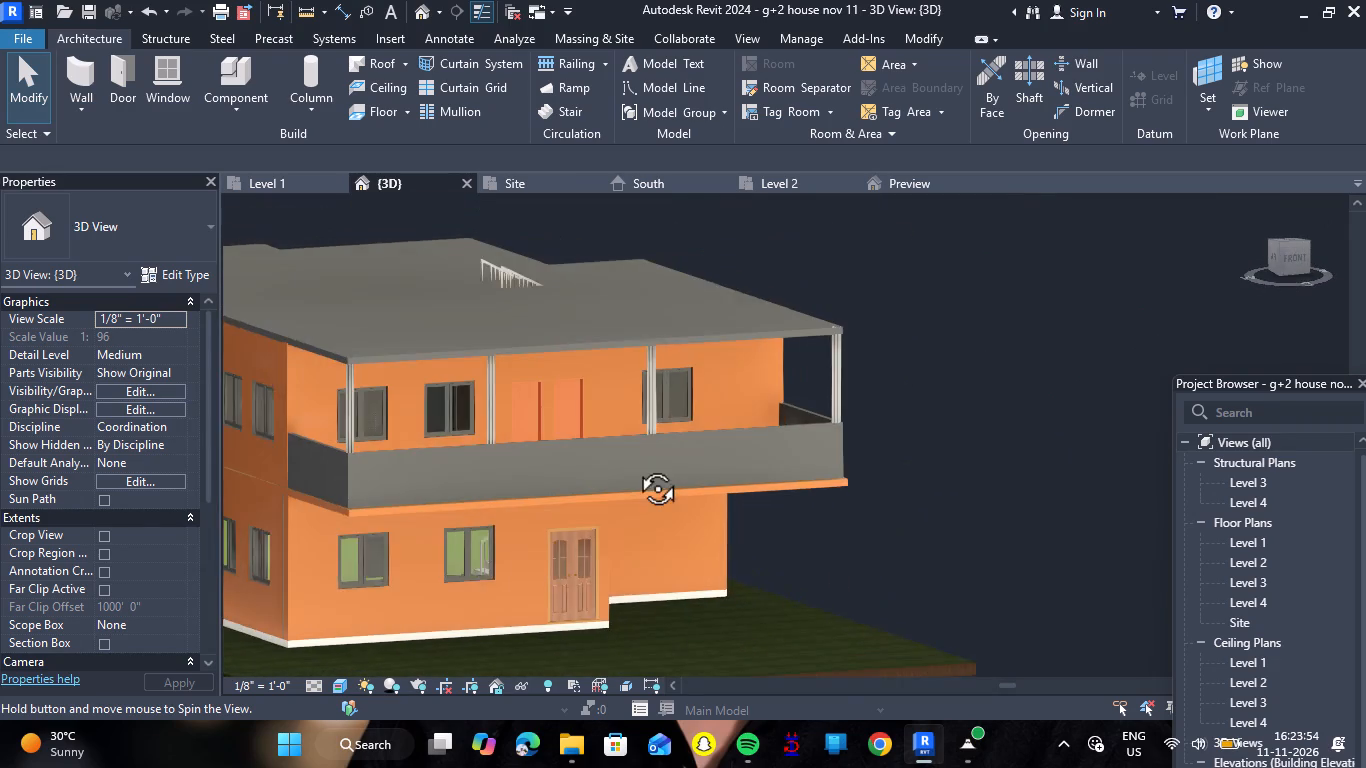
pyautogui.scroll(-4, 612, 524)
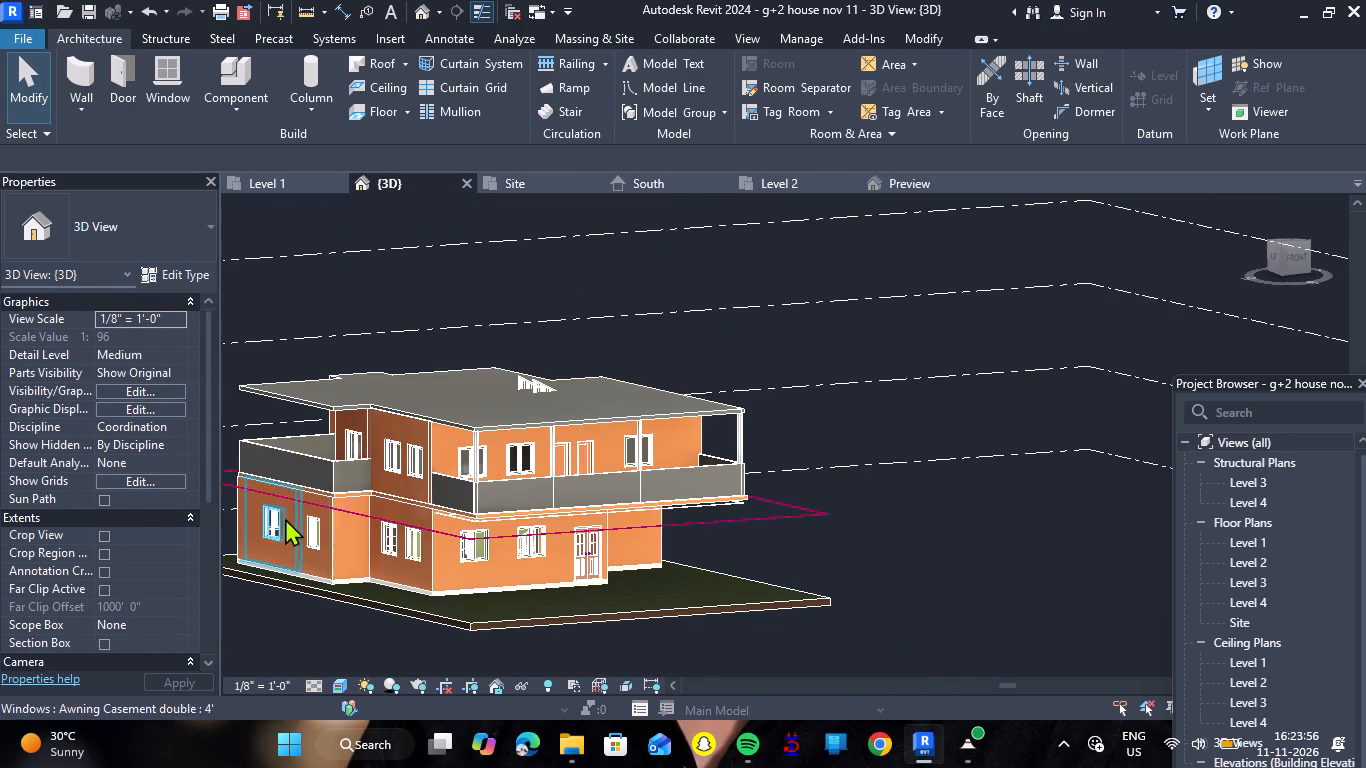
# Delete the long 4" parapet wall along the front edge of the Level 2 balcony.
pyautogui.scroll(2, 284, 473)
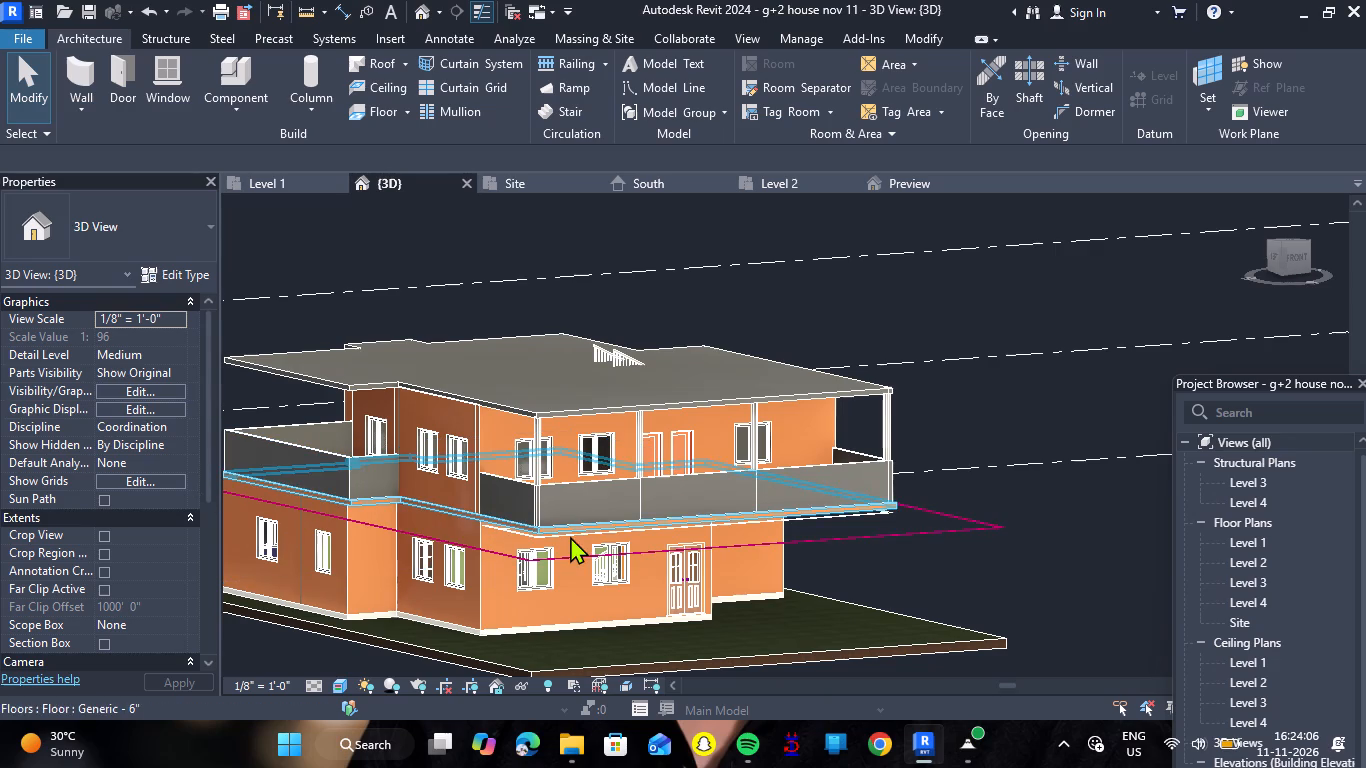
pyautogui.scroll(4, 602, 502)
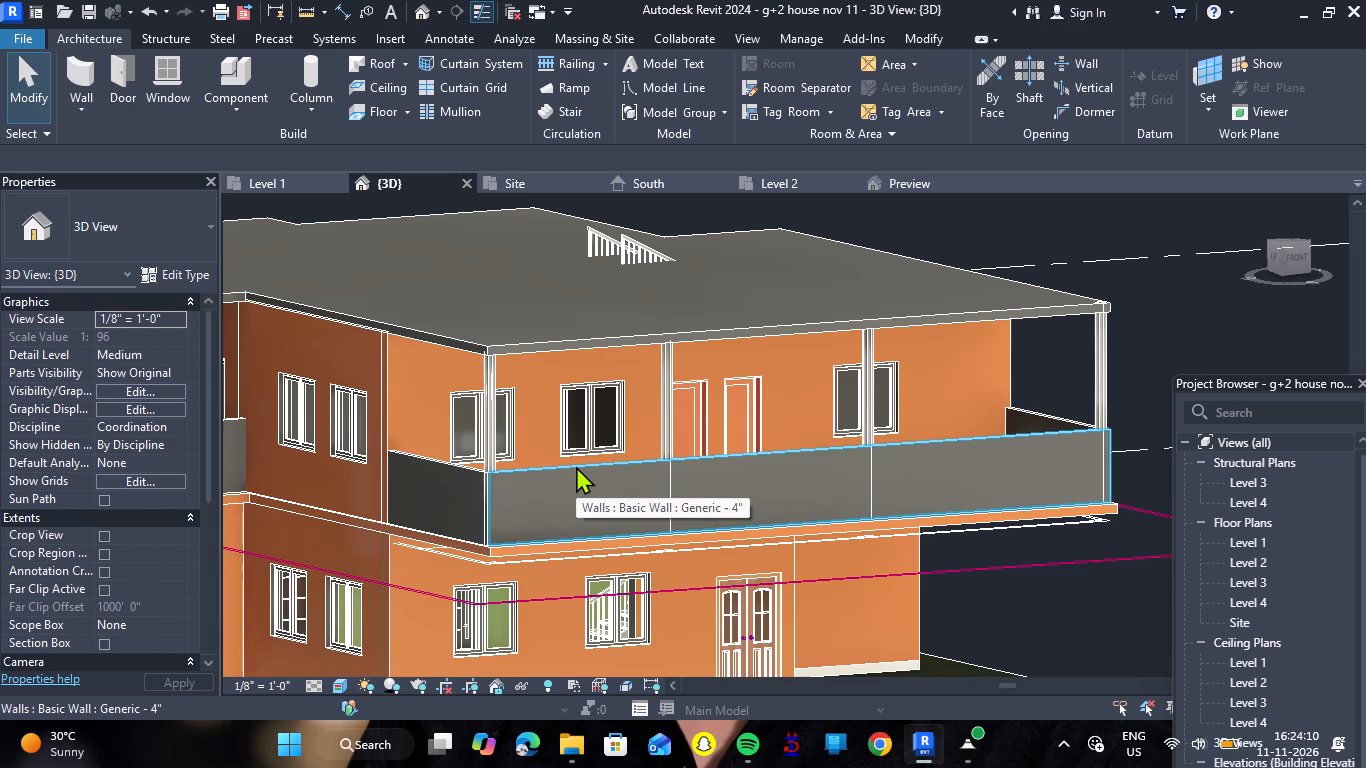
pyautogui.click(576, 466)
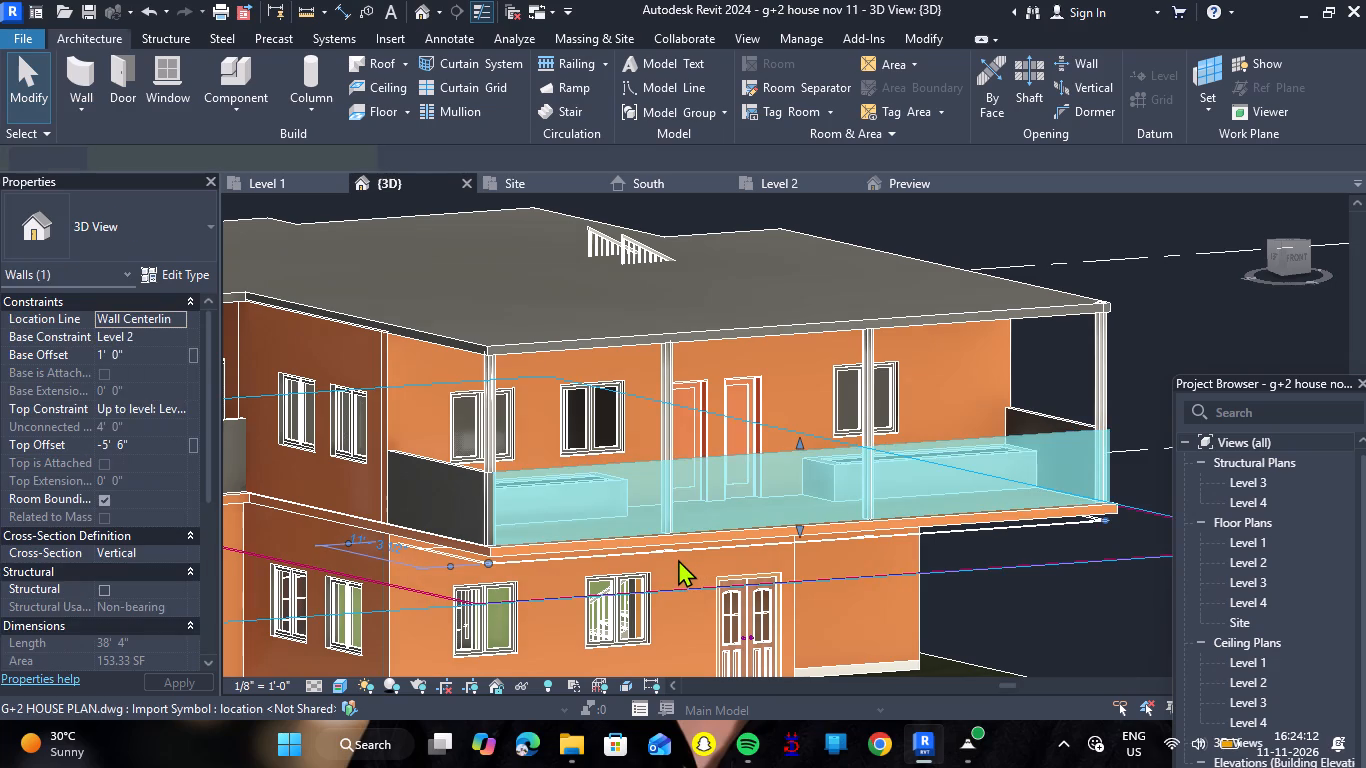
pyautogui.press('Delete')
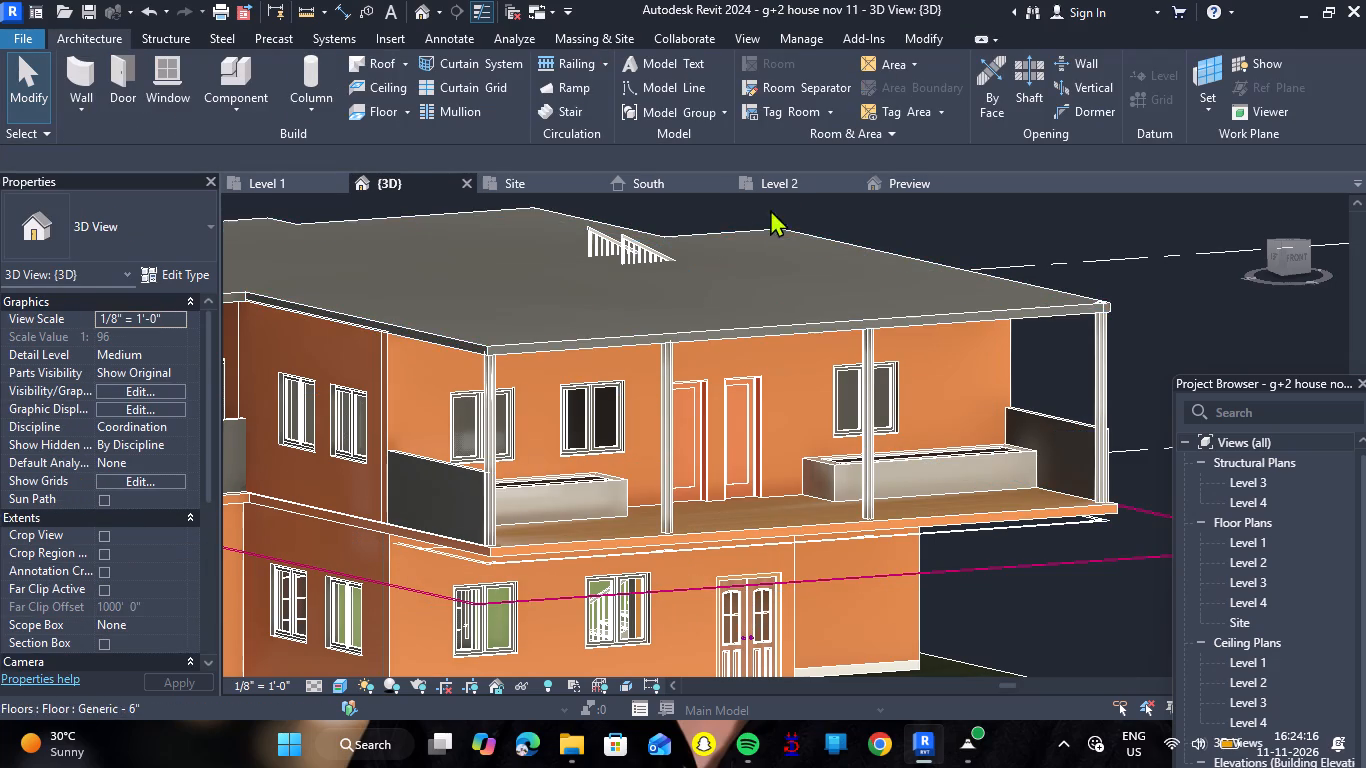
# In the Level 2 plan, start a railing path with a segment about 13' 6" long from the open area's right-hand corner column to the adjacent column.
pyautogui.click(784, 183)
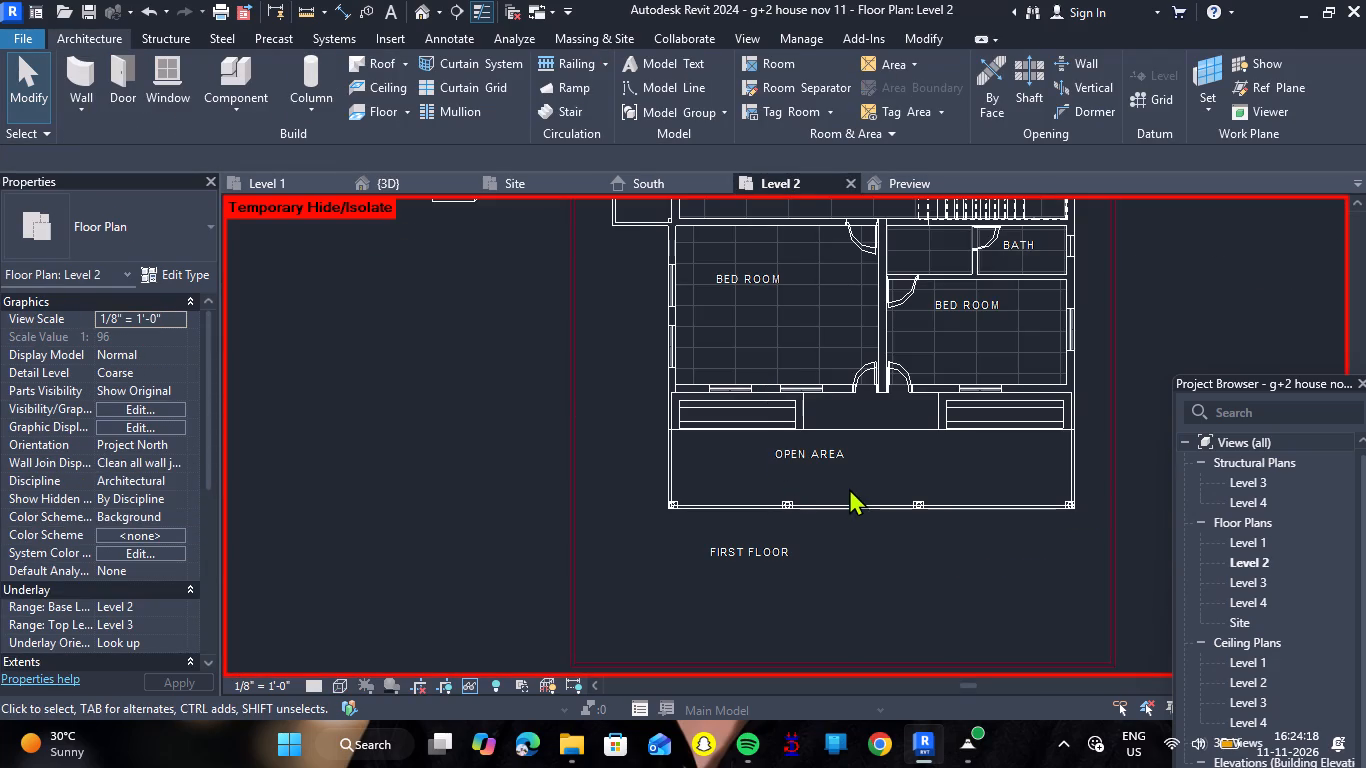
pyautogui.scroll(5, 1087, 496)
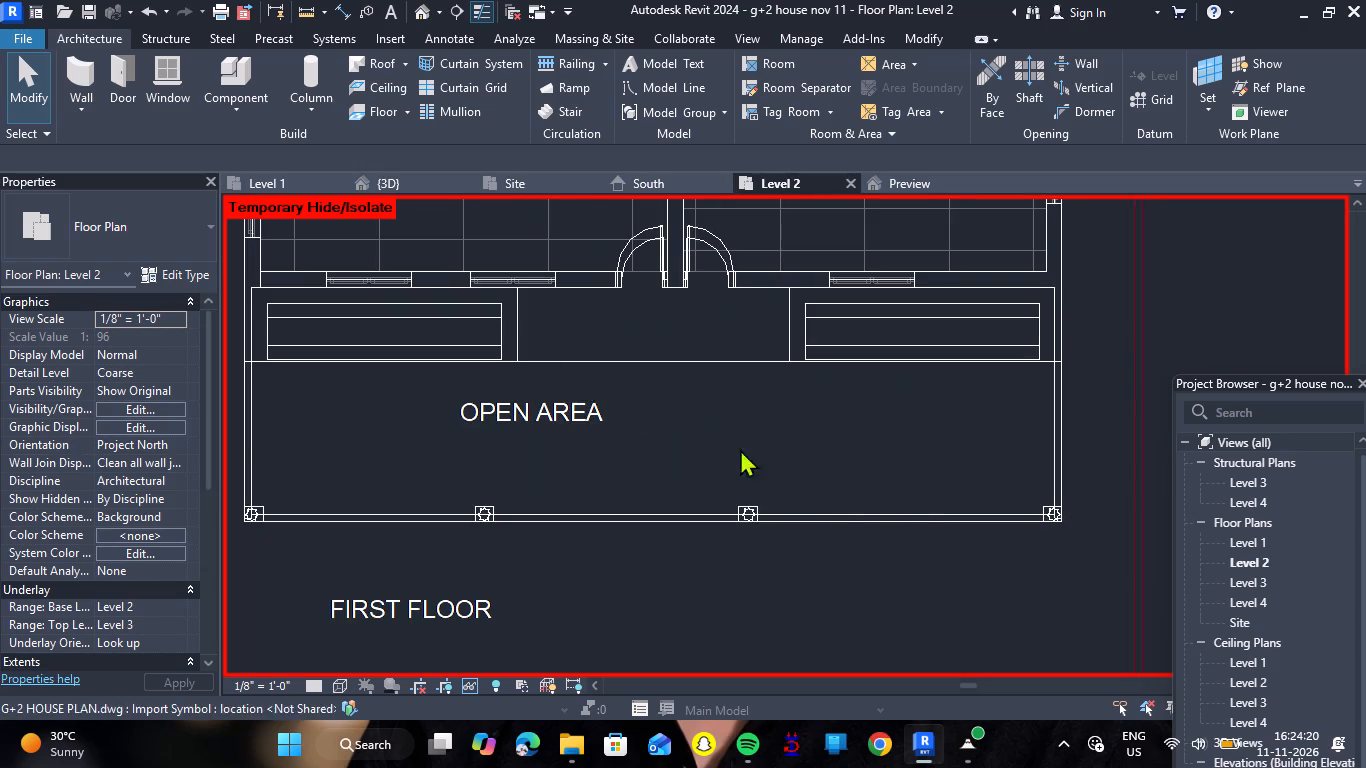
pyautogui.scroll(5, 1081, 507)
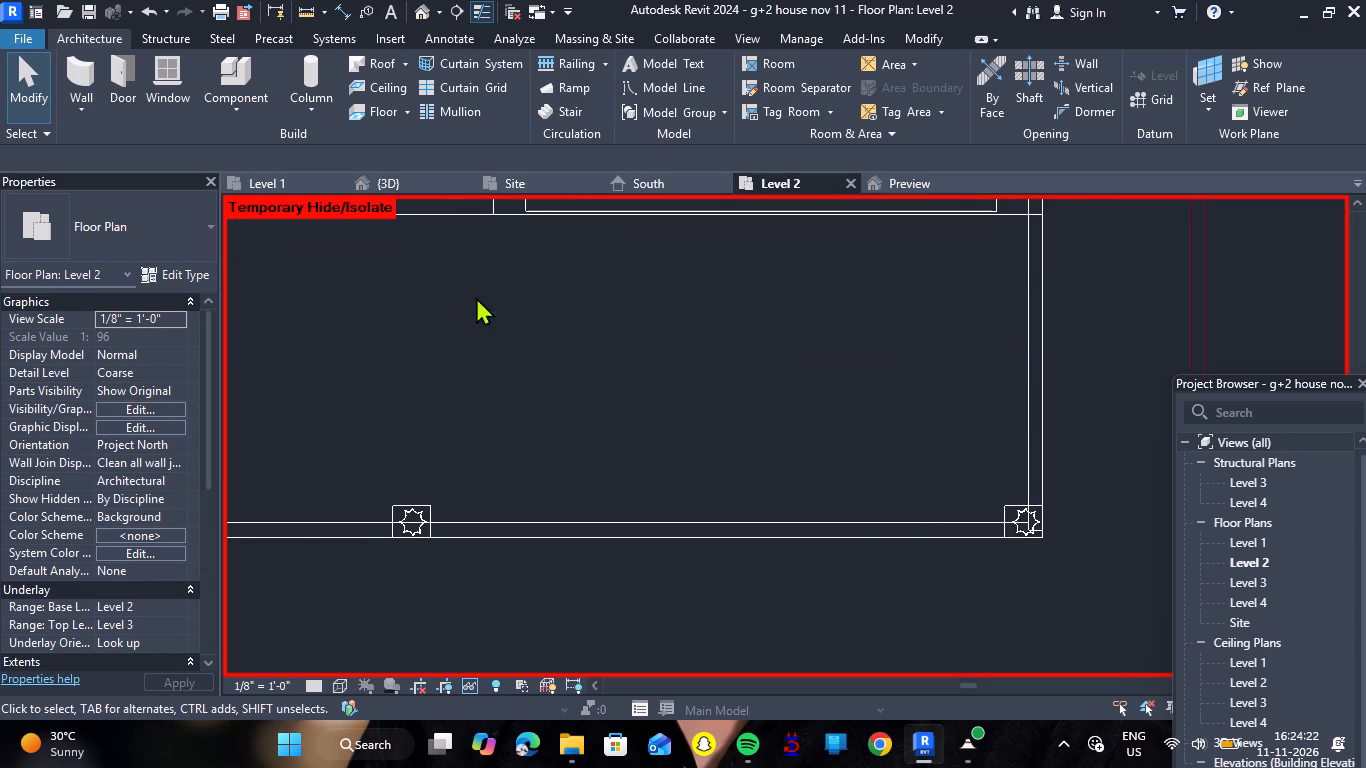
pyautogui.click(567, 63)
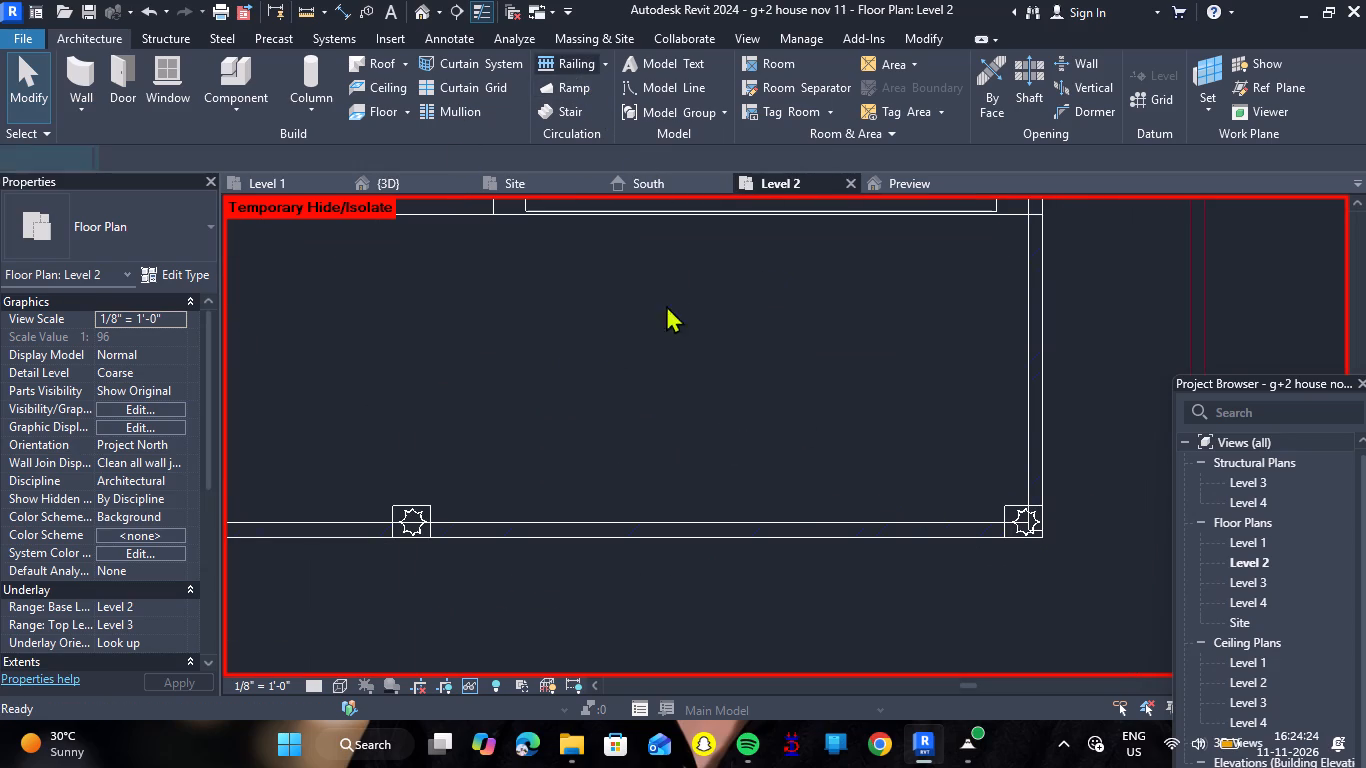
pyautogui.scroll(5, 1011, 530)
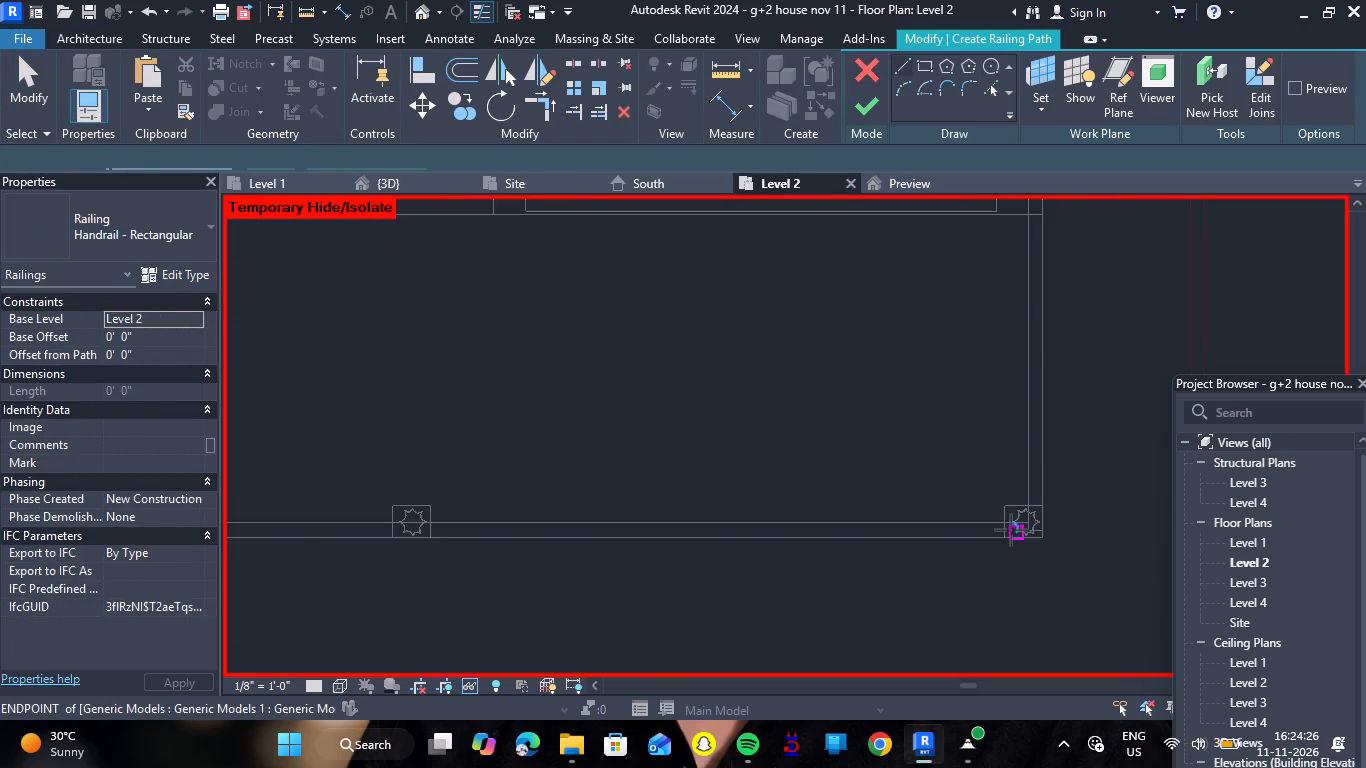
pyautogui.scroll(4, 1018, 521)
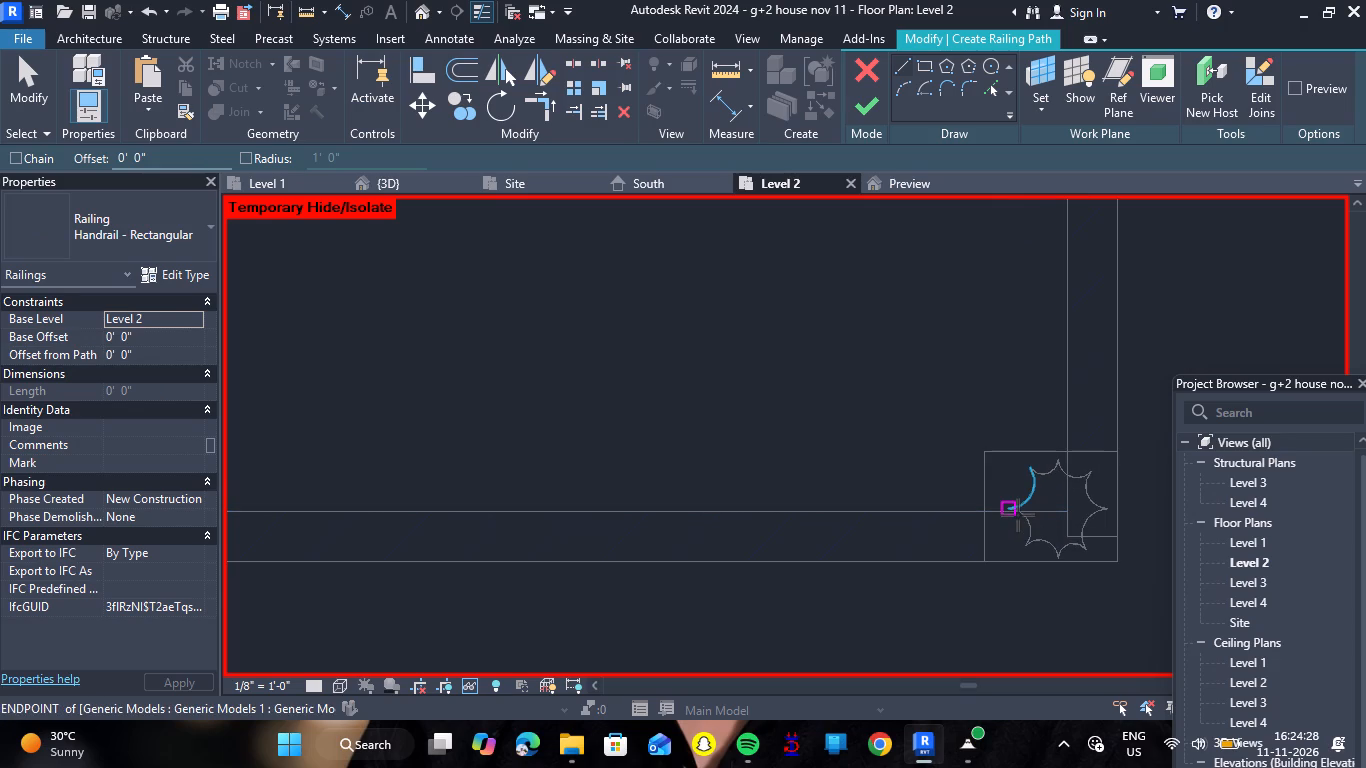
pyautogui.click(1009, 509)
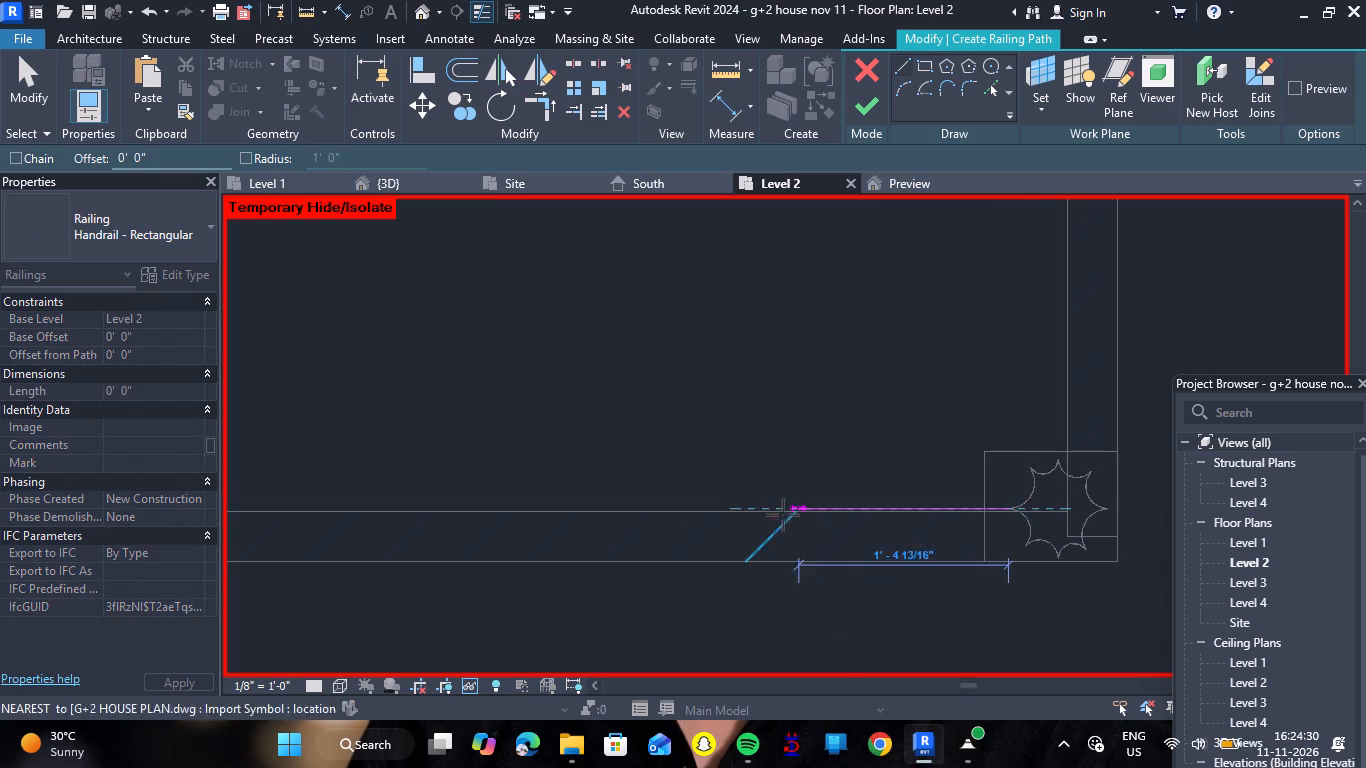
pyautogui.scroll(-16, 782, 515)
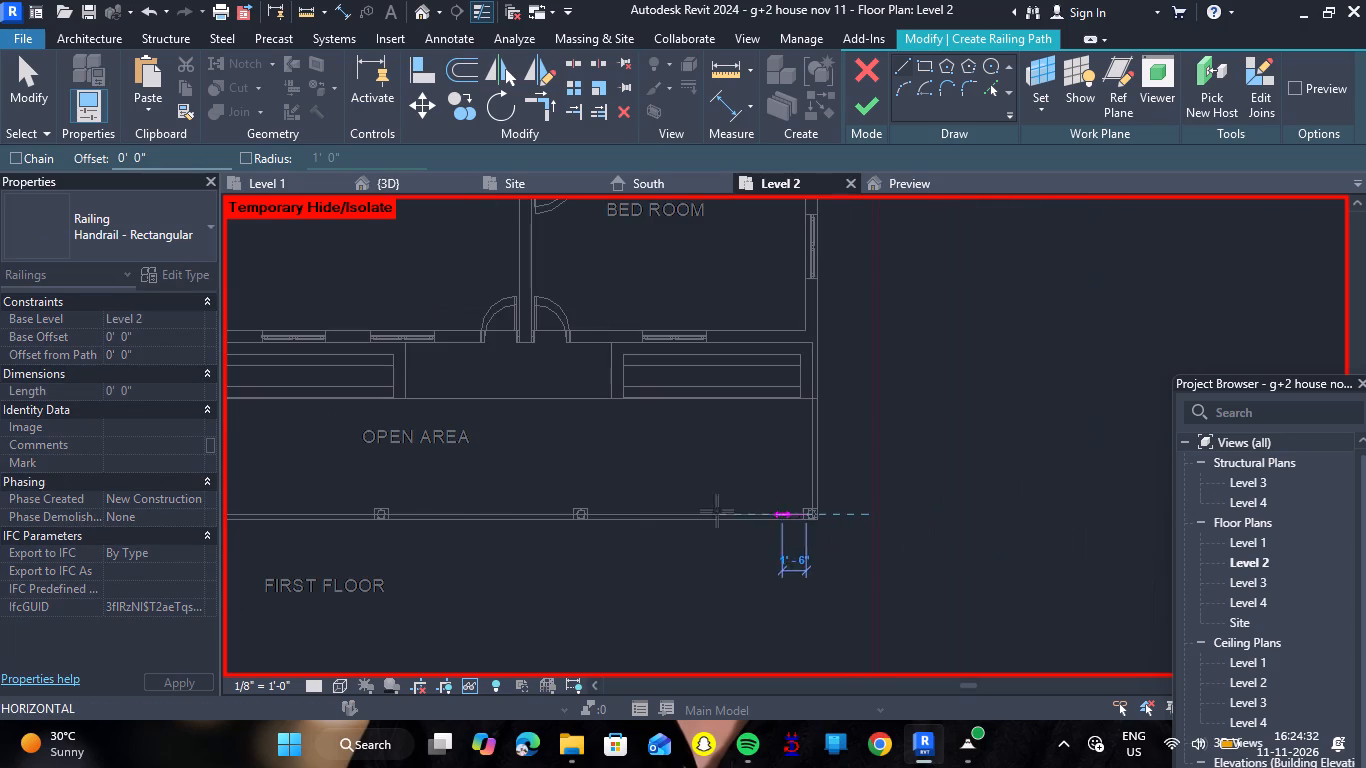
pyautogui.scroll(5, 590, 511)
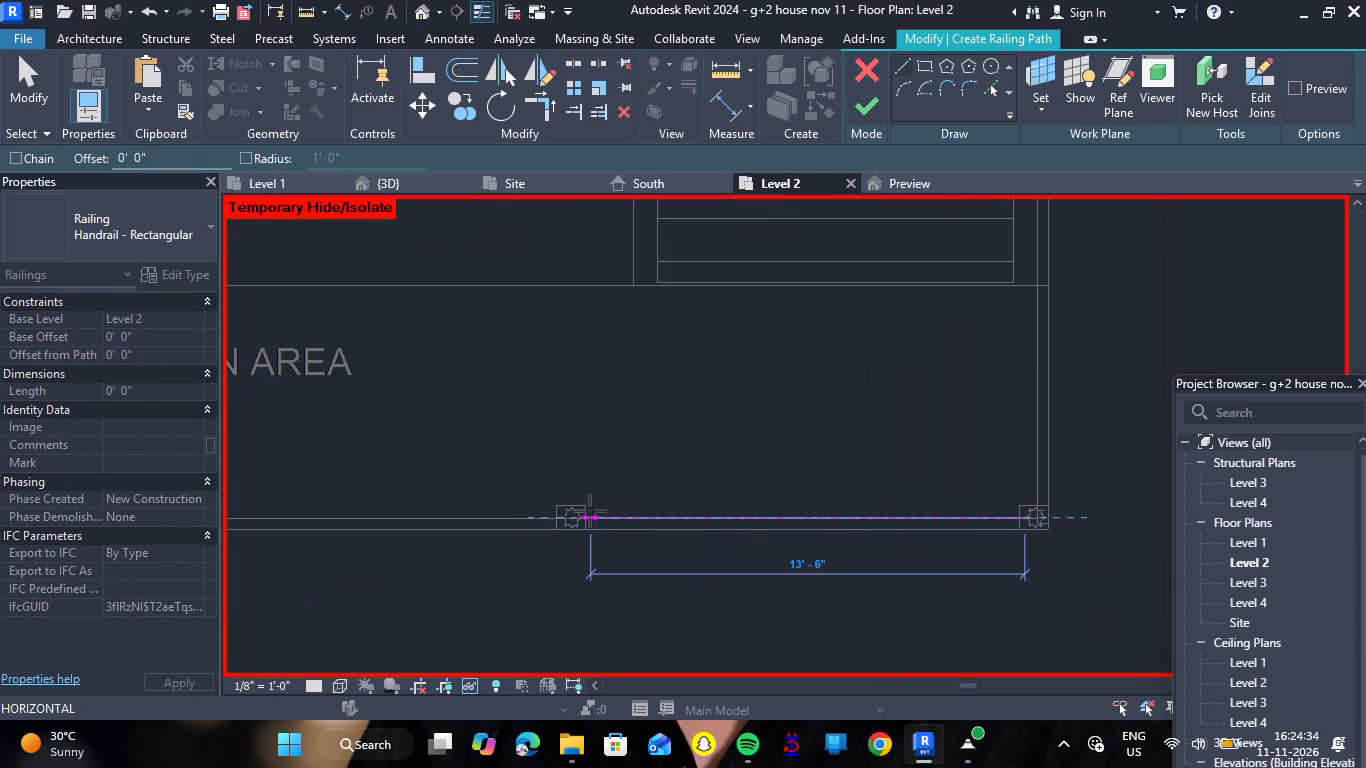
pyautogui.scroll(12, 576, 515)
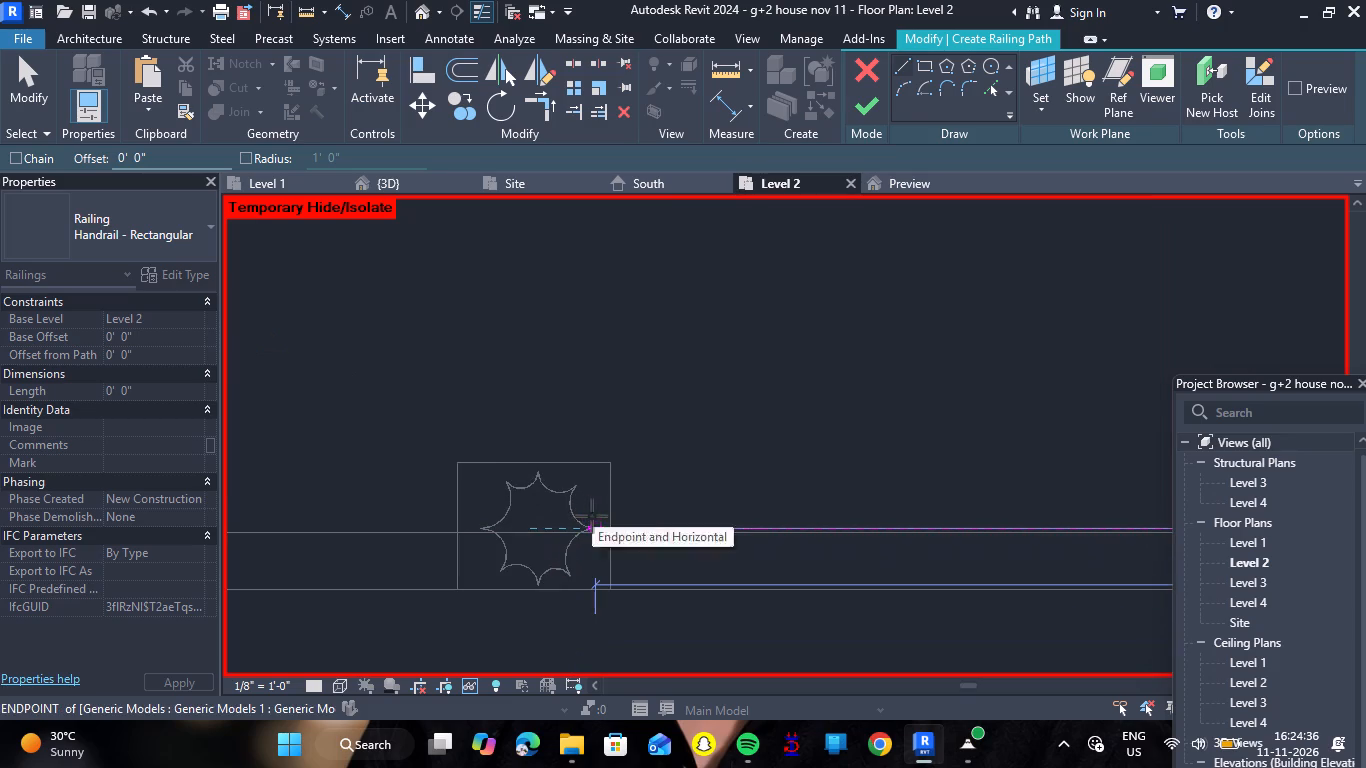
pyautogui.click(592, 526)
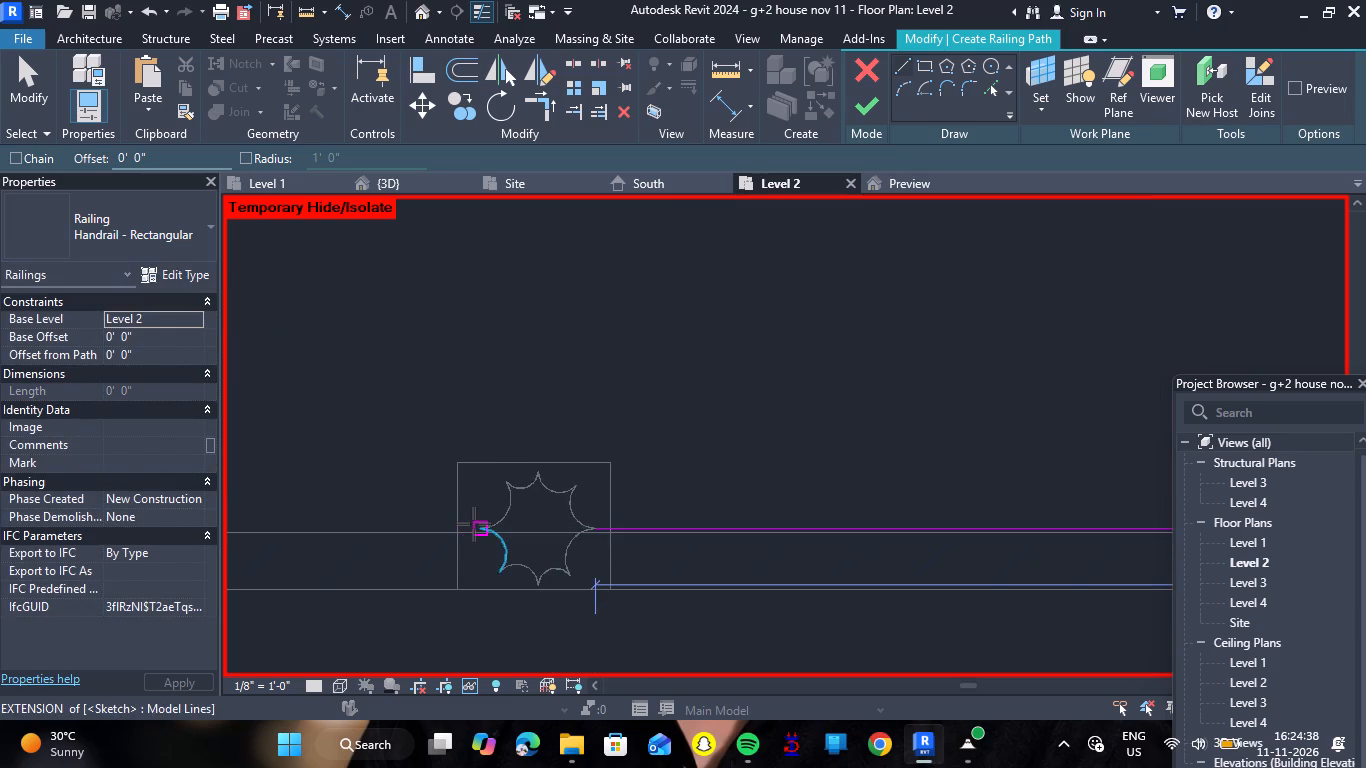
# Sketch a second railing path segment, about 11' 10" long, between the two middle columns of the open area's front edge.
pyautogui.click(474, 525)
pyautogui.scroll(-13, 405, 519)
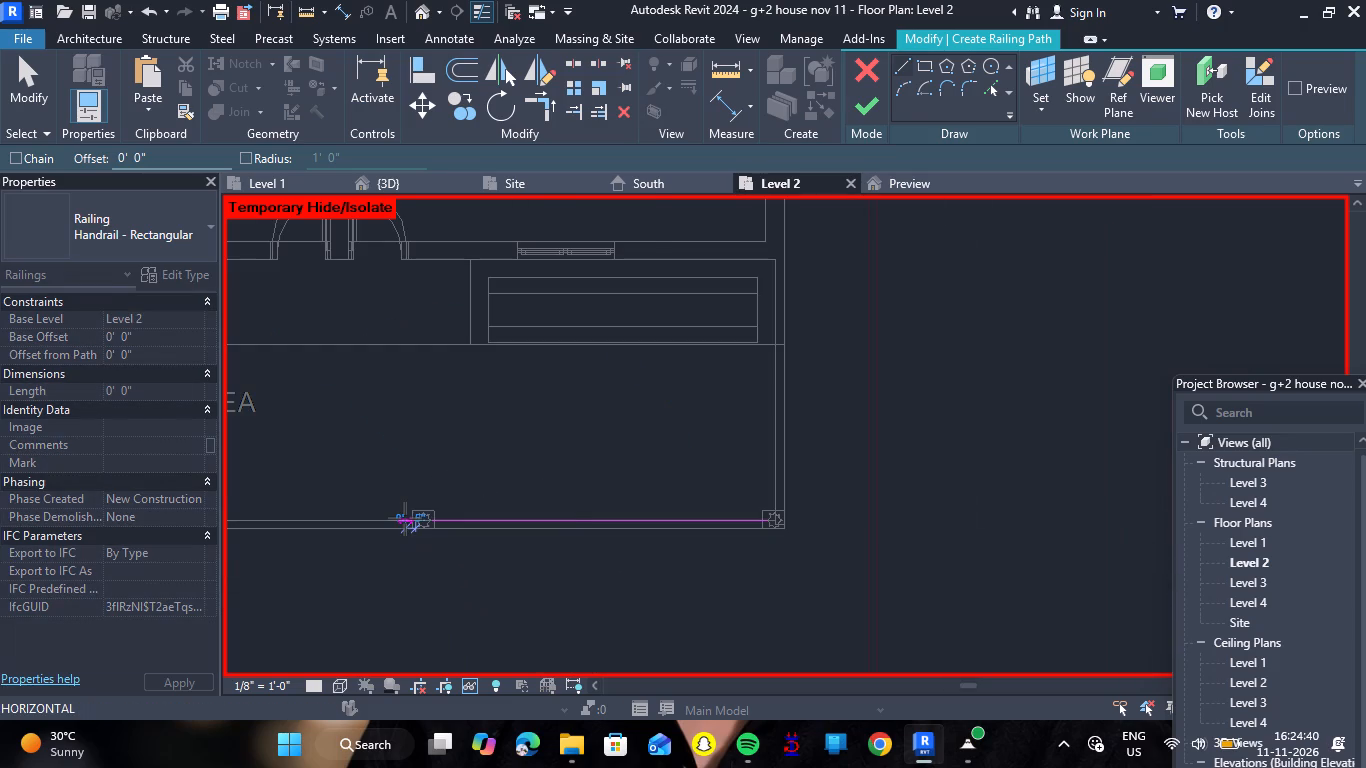
pyautogui.scroll(-8, 751, 516)
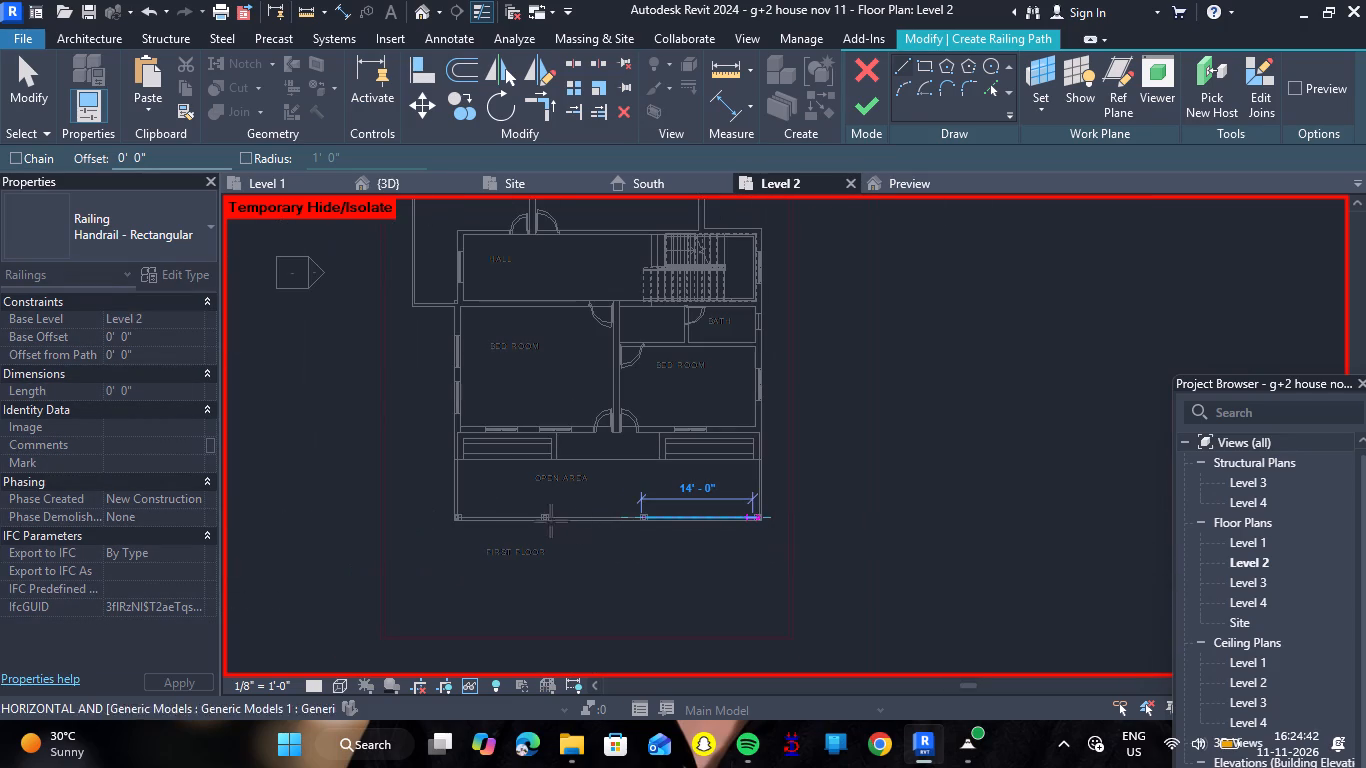
pyautogui.scroll(15, 540, 518)
pyautogui.scroll(8, 545, 501)
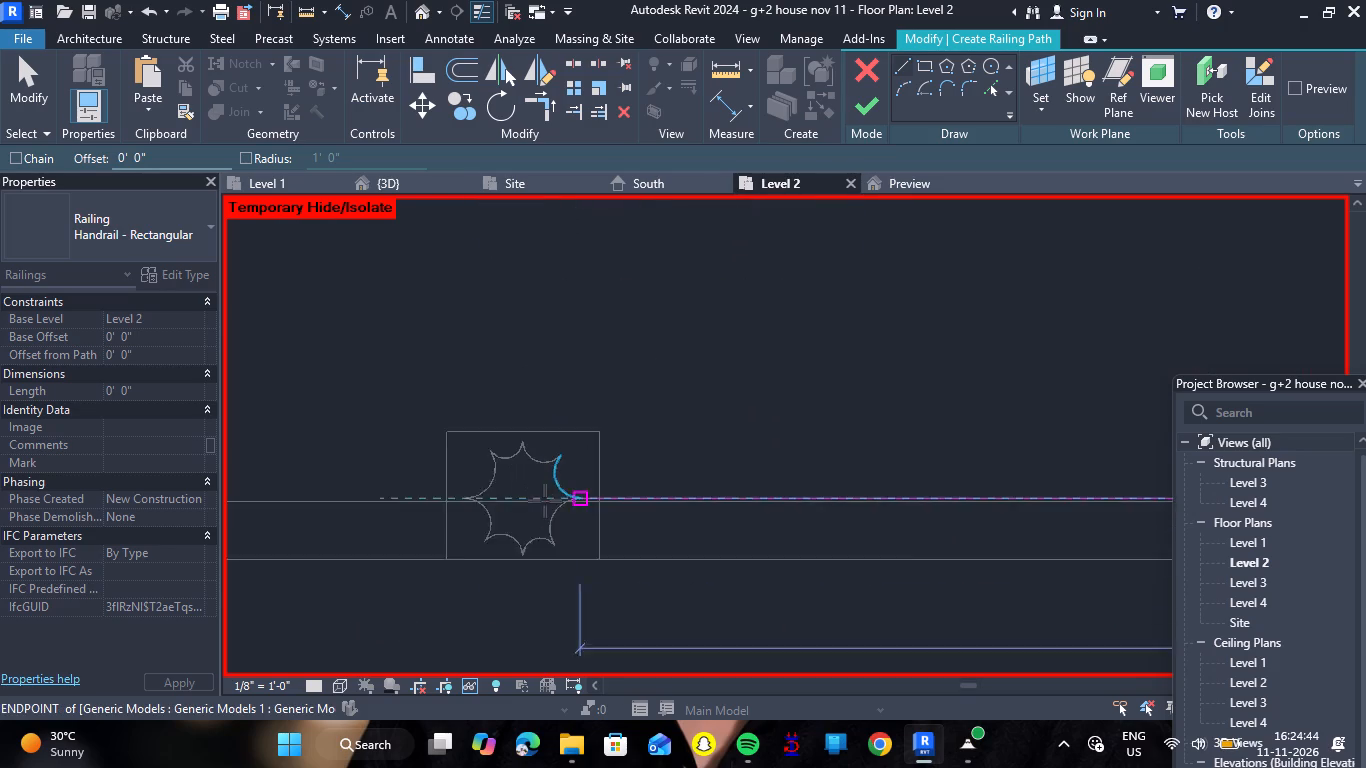
pyautogui.scroll(8, 545, 501)
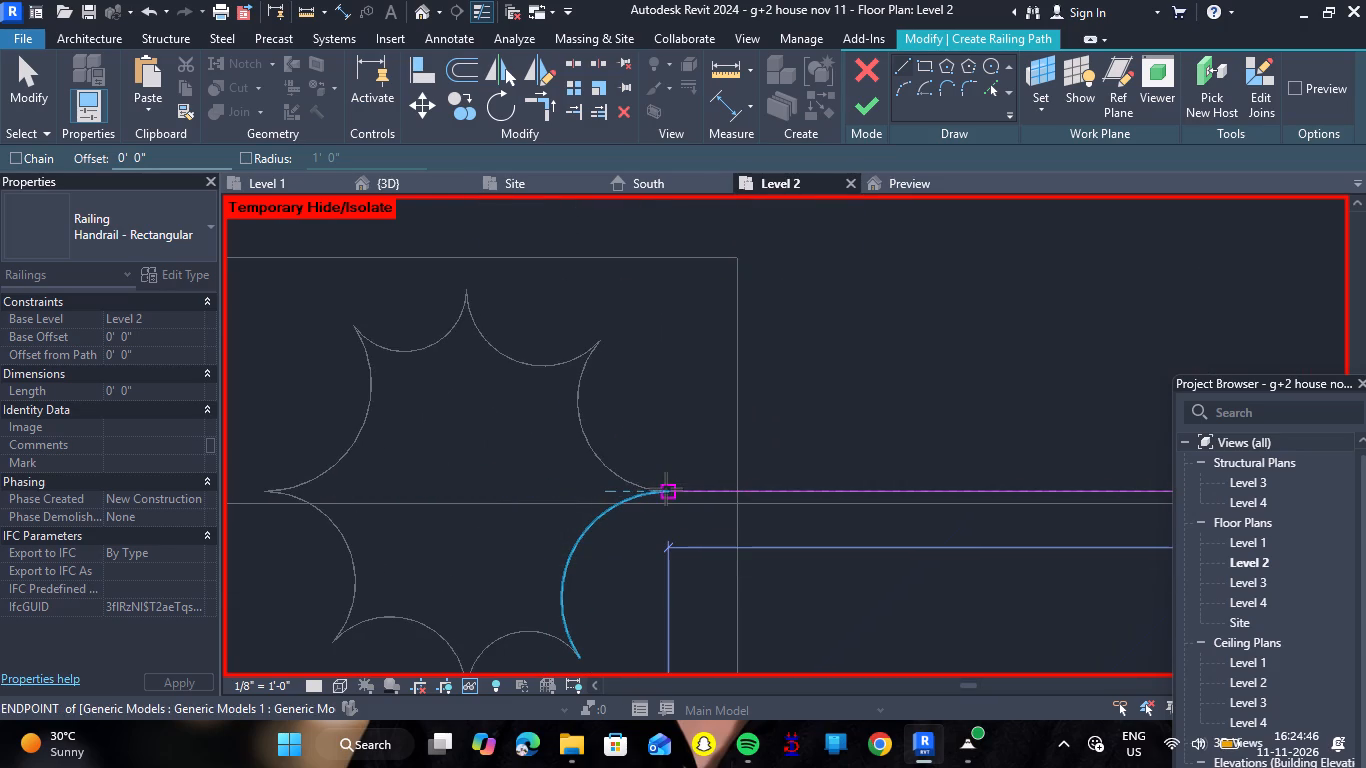
pyautogui.click(666, 489)
# Sketch a third horizontal railing path segment from the left middle column to the left-hand corner column of the open area.
pyautogui.scroll(-8, 432, 501)
pyautogui.scroll(-5, 423, 601)
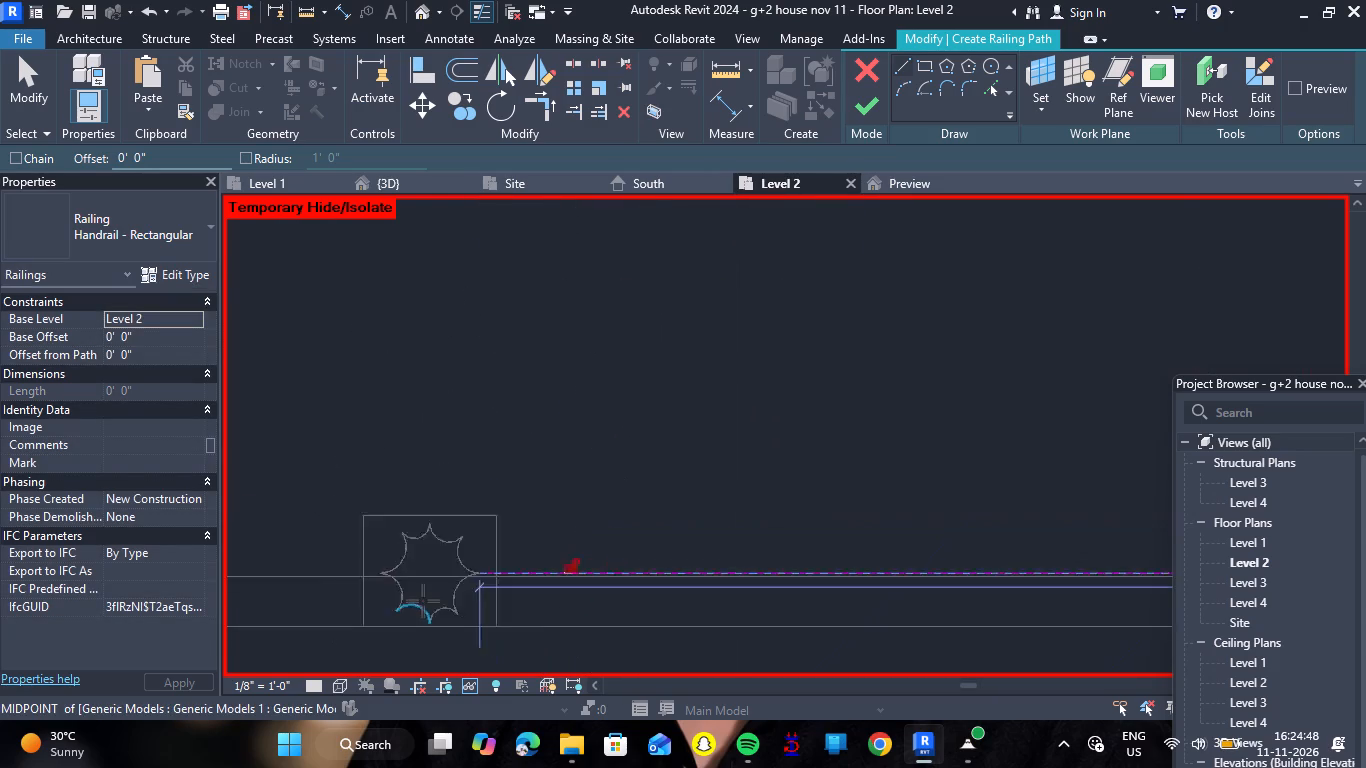
pyautogui.scroll(-16, 412, 590)
pyautogui.scroll(8, 384, 597)
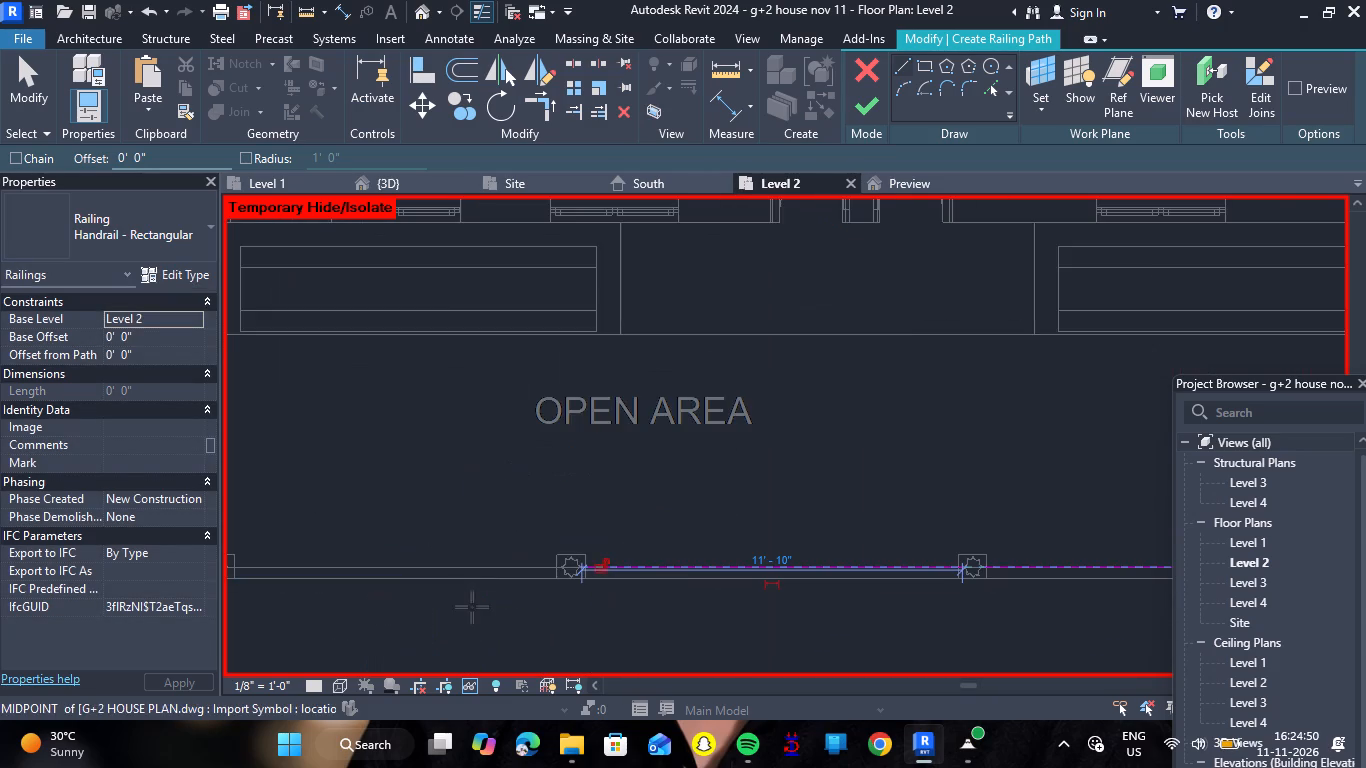
pyautogui.scroll(9, 479, 593)
pyautogui.scroll(6, 683, 552)
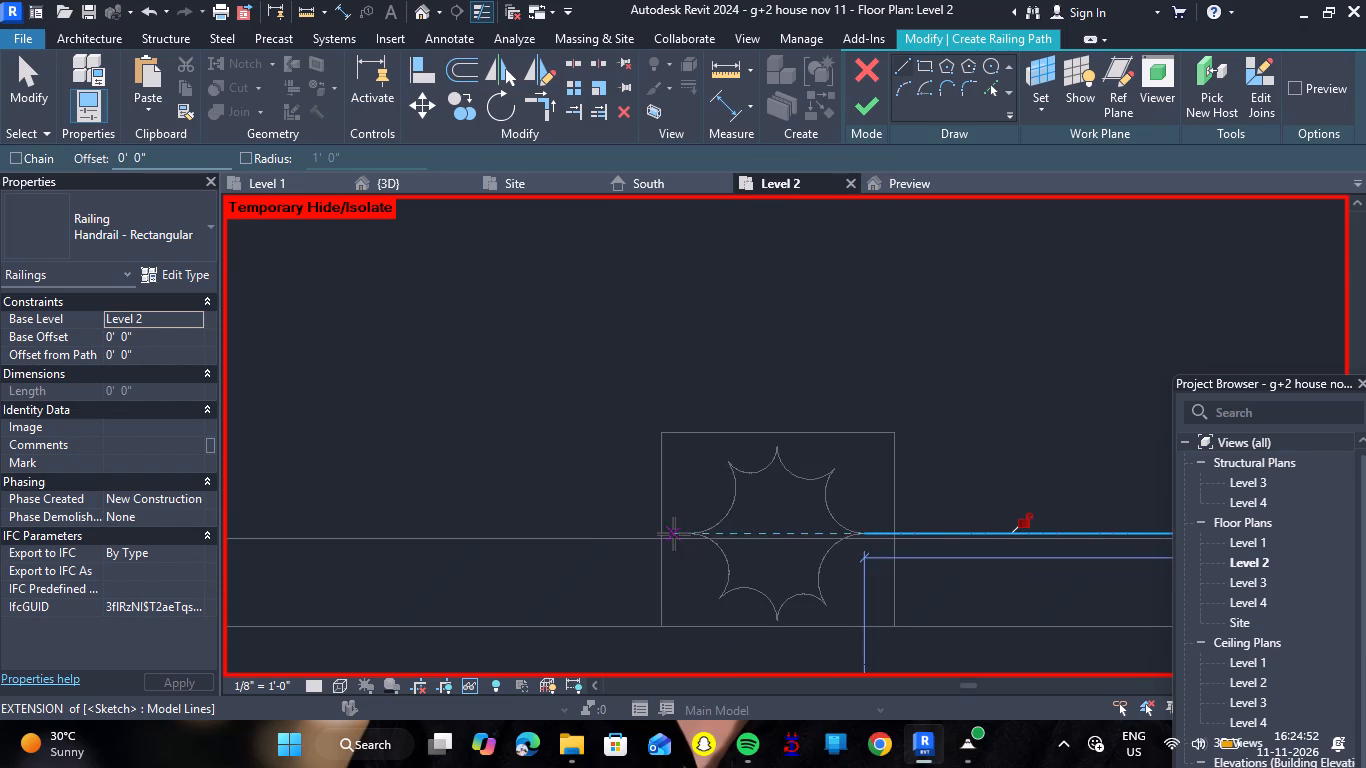
pyautogui.click(689, 533)
pyautogui.scroll(-11, 475, 533)
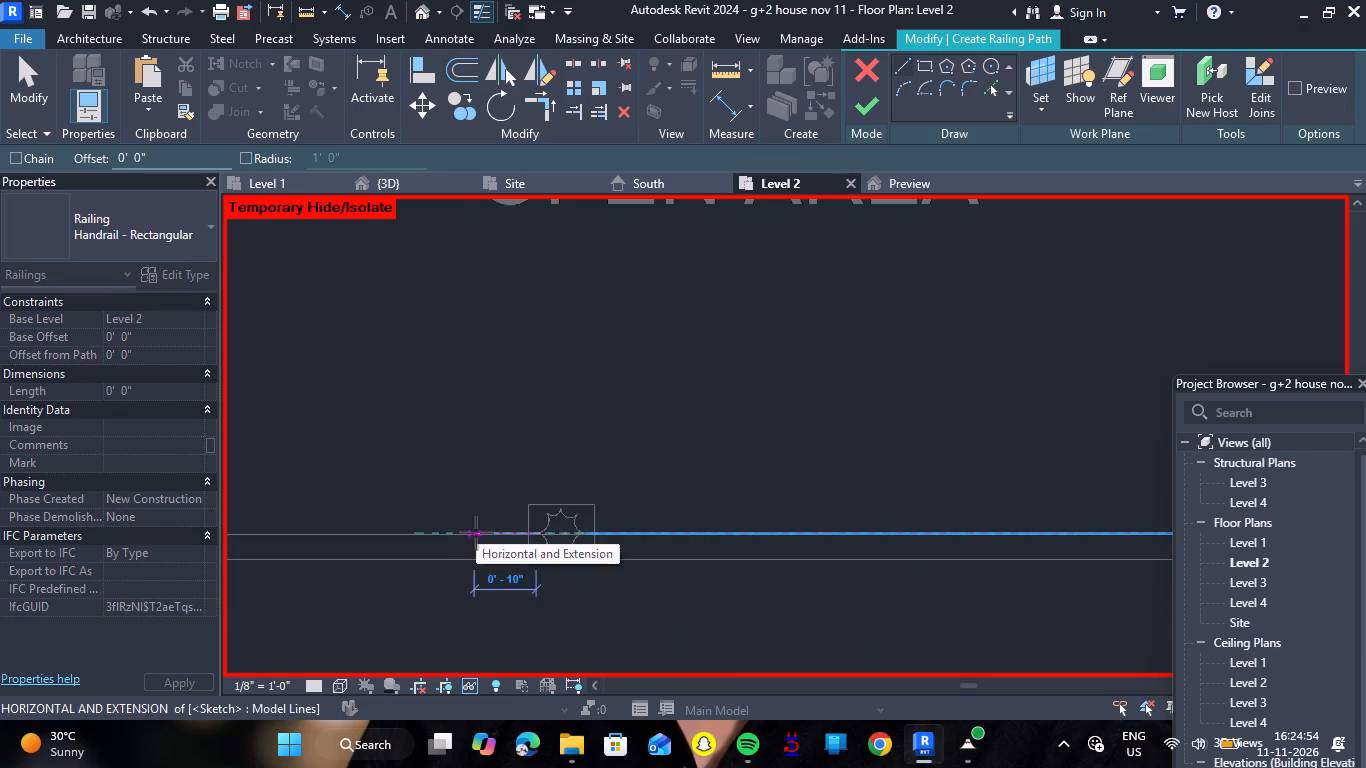
pyautogui.scroll(-13, 476, 533)
pyautogui.scroll(7, 371, 533)
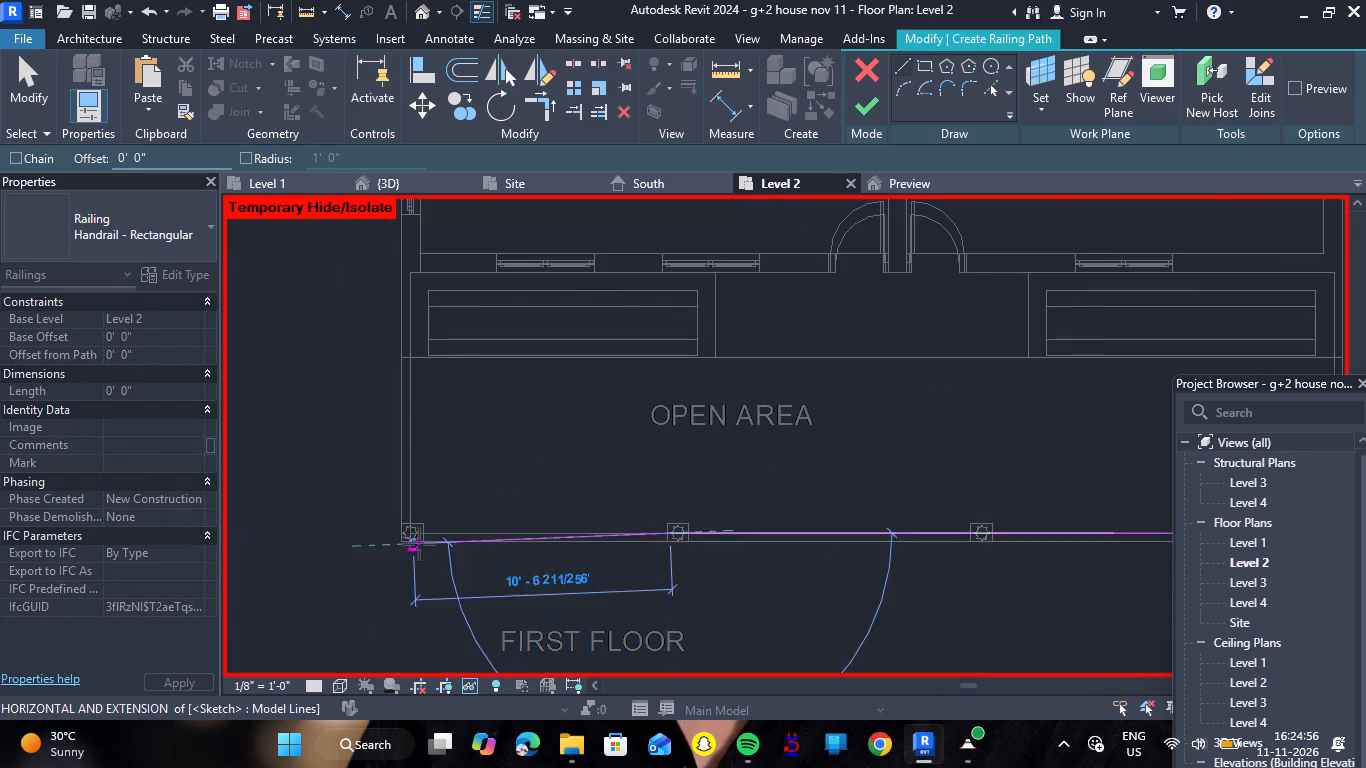
pyautogui.scroll(16, 419, 540)
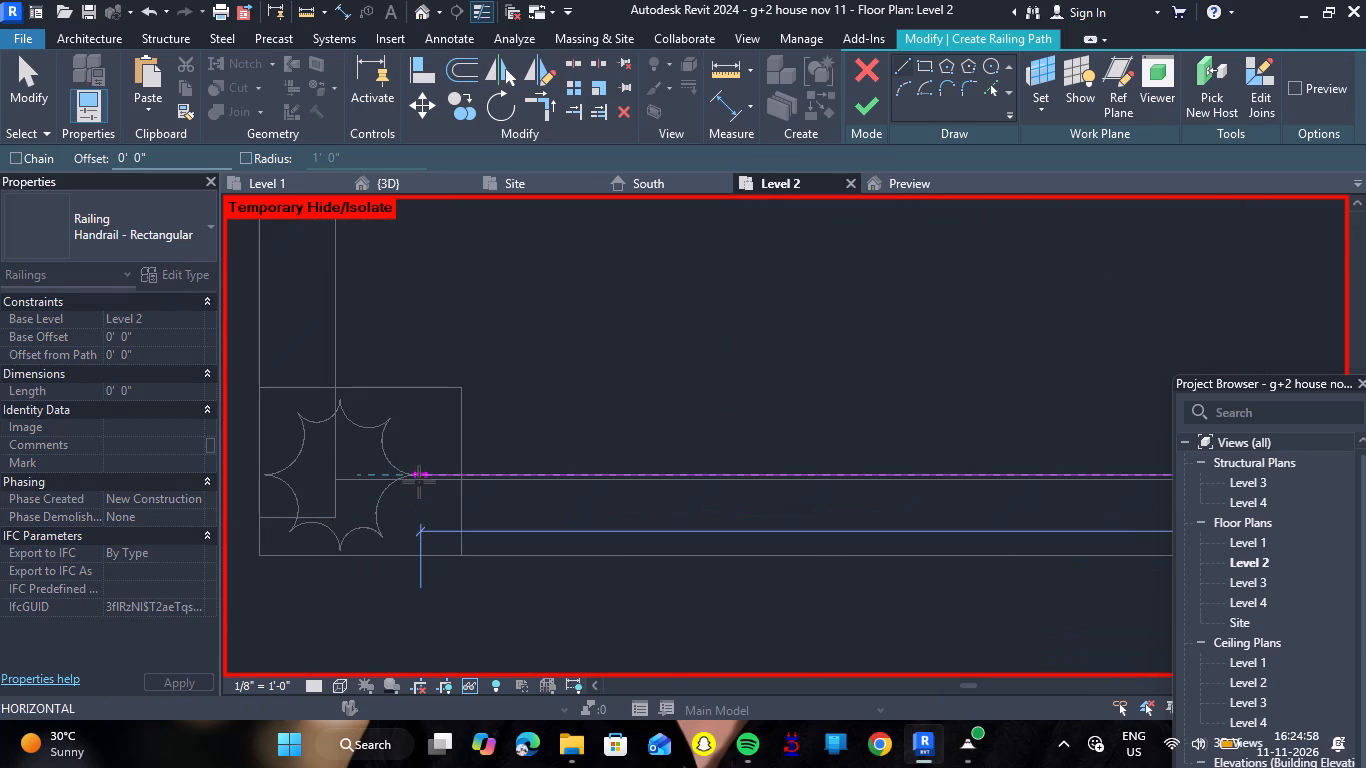
pyautogui.click(418, 474)
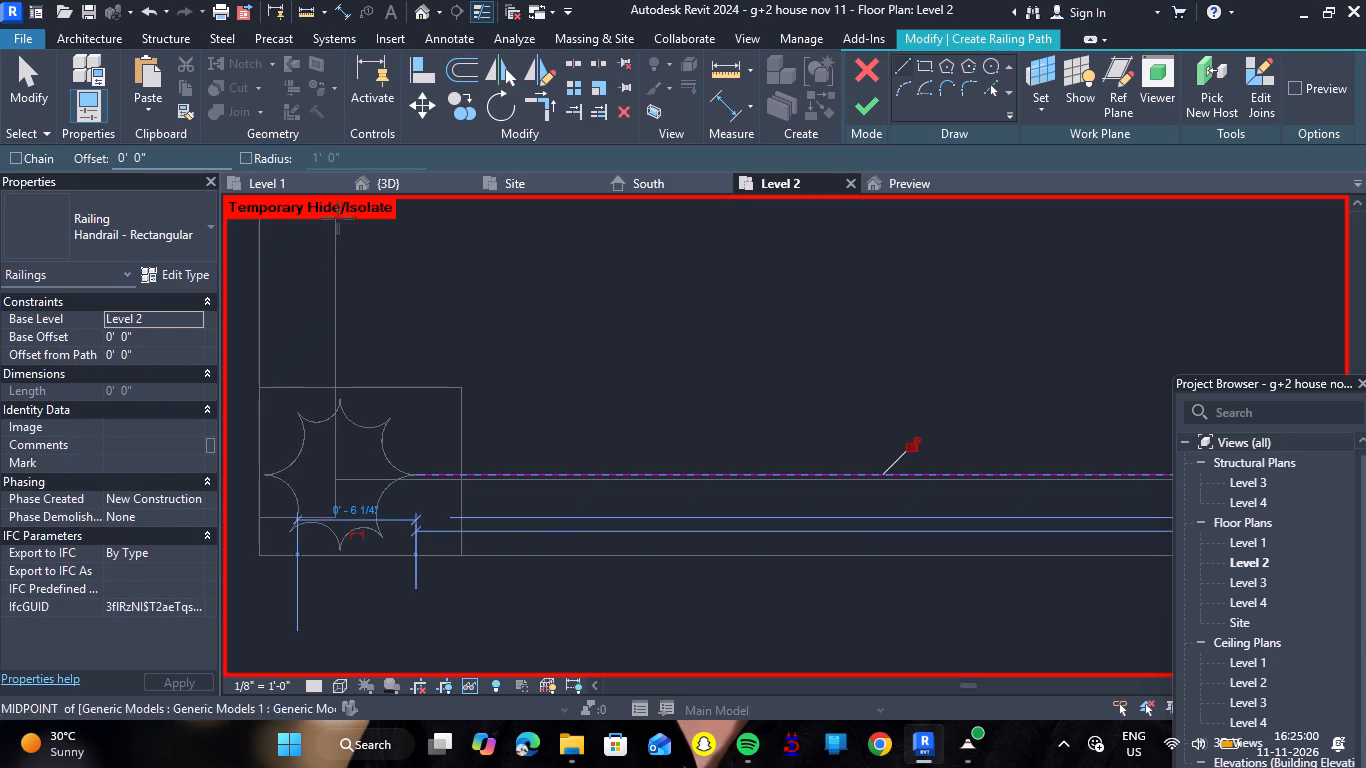
# Set the railing type to Glass Panel - Bottom Fill.
pyautogui.click(213, 227)
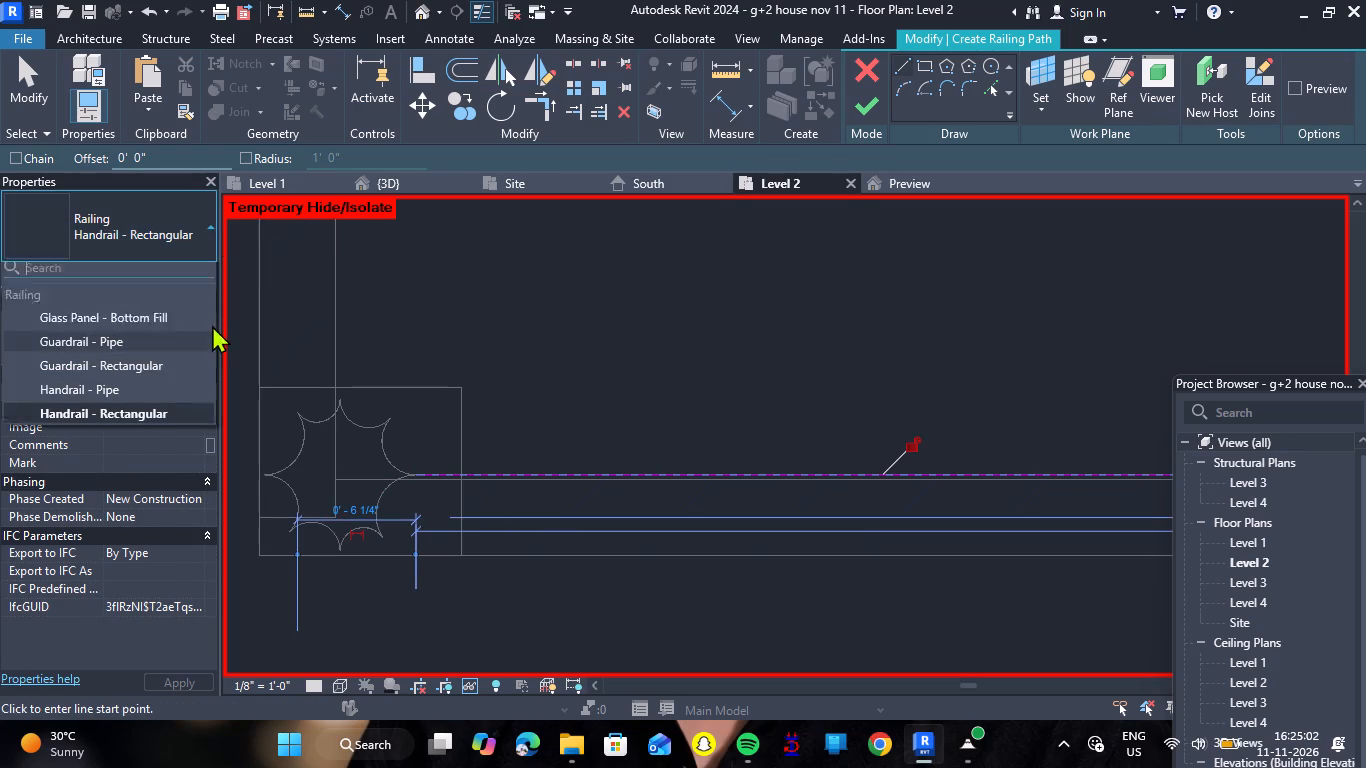
pyautogui.click(156, 331)
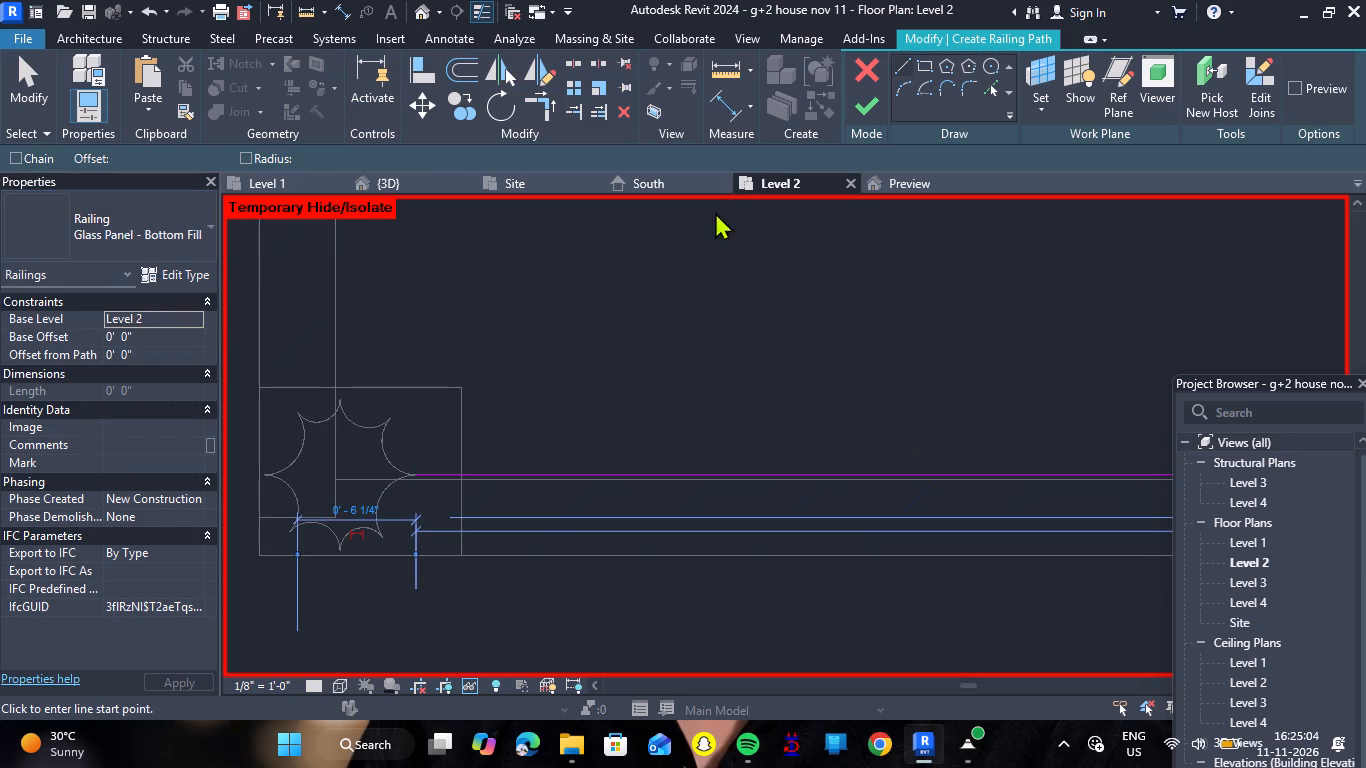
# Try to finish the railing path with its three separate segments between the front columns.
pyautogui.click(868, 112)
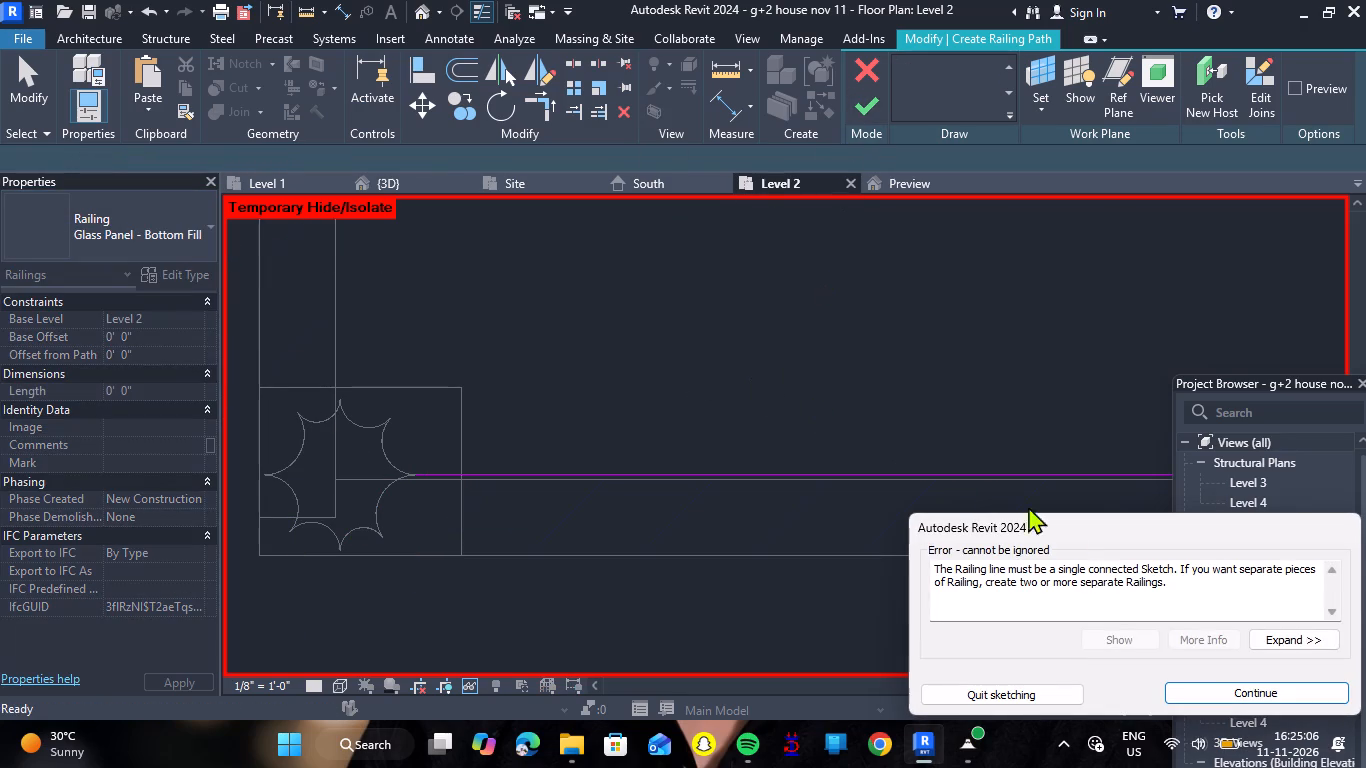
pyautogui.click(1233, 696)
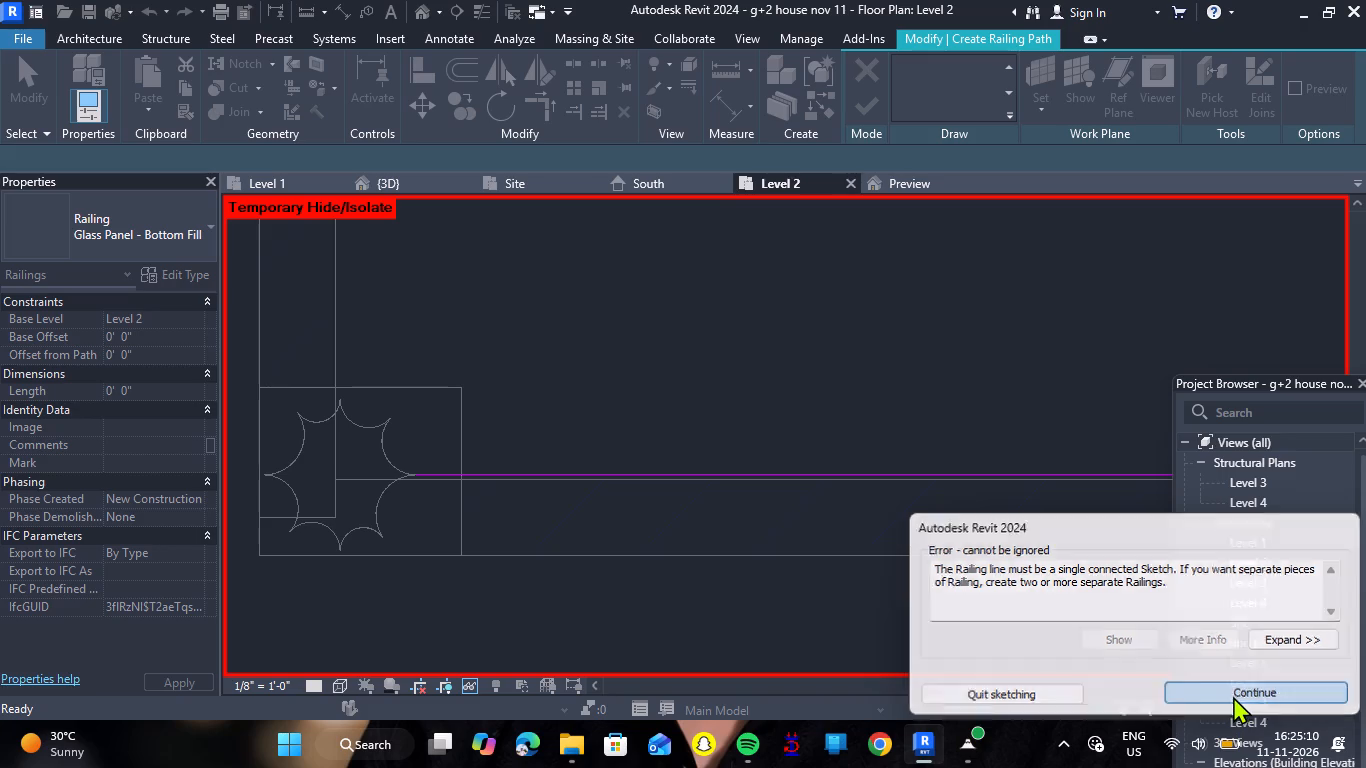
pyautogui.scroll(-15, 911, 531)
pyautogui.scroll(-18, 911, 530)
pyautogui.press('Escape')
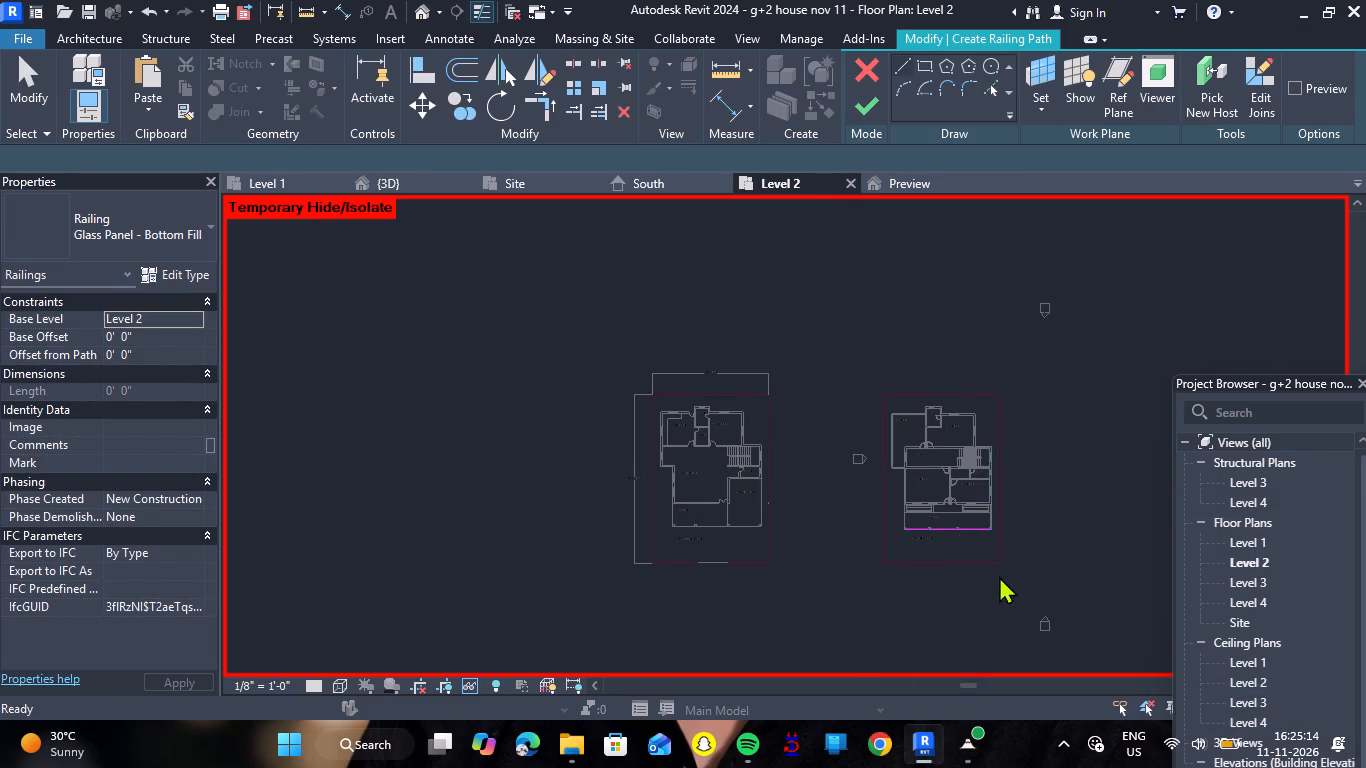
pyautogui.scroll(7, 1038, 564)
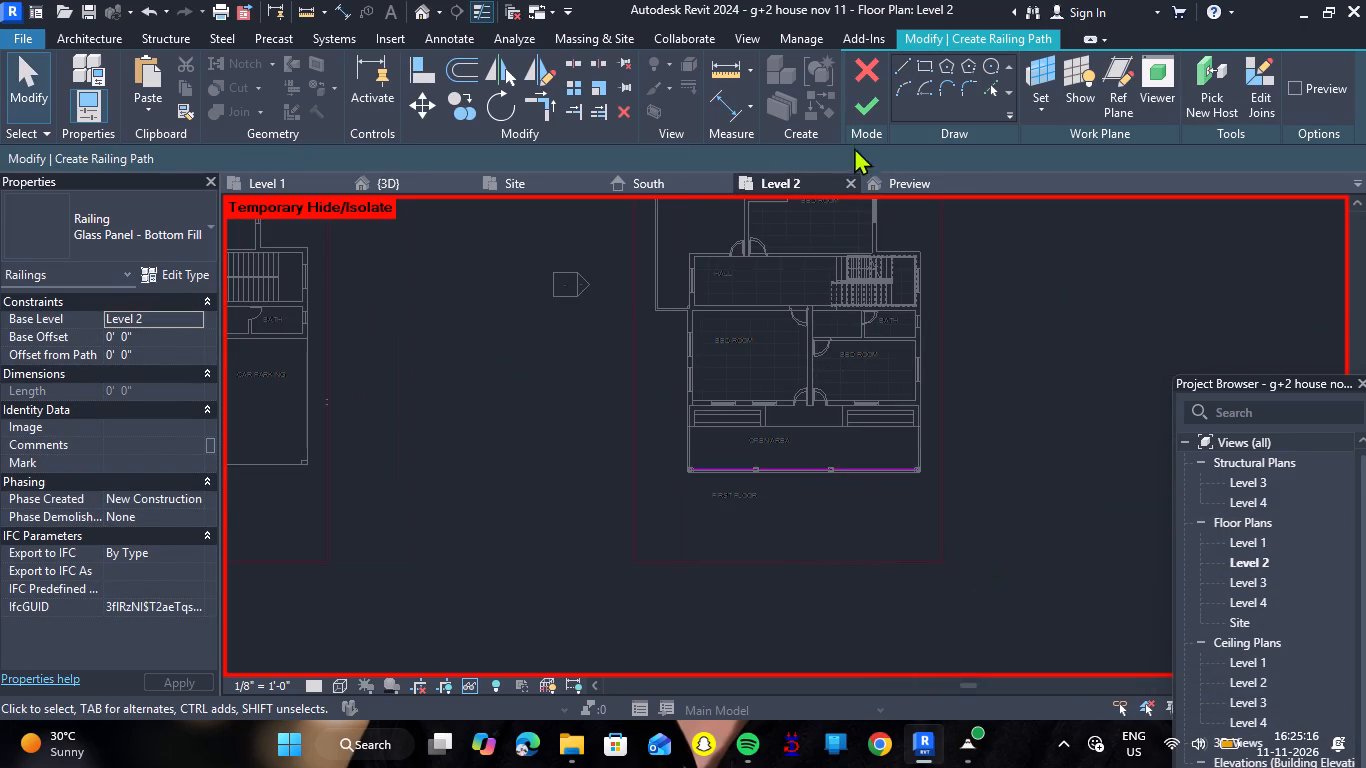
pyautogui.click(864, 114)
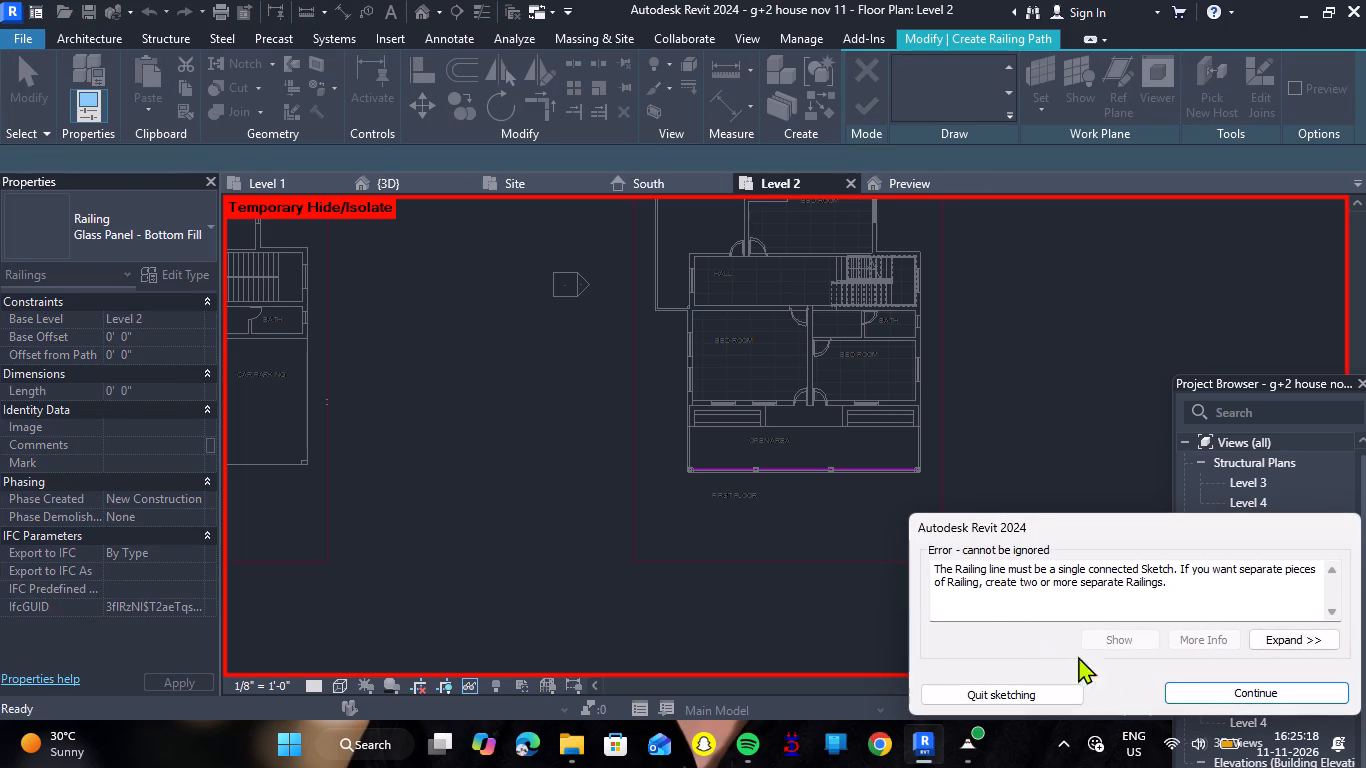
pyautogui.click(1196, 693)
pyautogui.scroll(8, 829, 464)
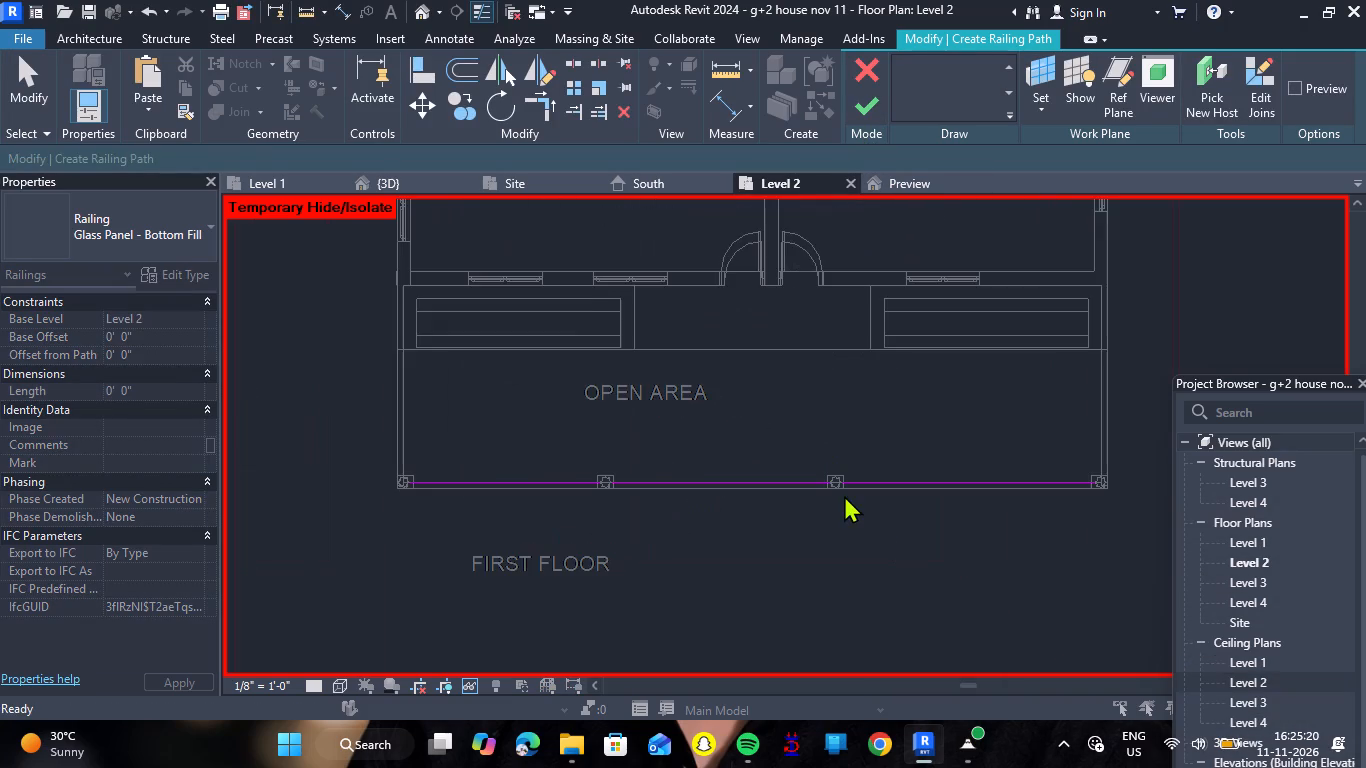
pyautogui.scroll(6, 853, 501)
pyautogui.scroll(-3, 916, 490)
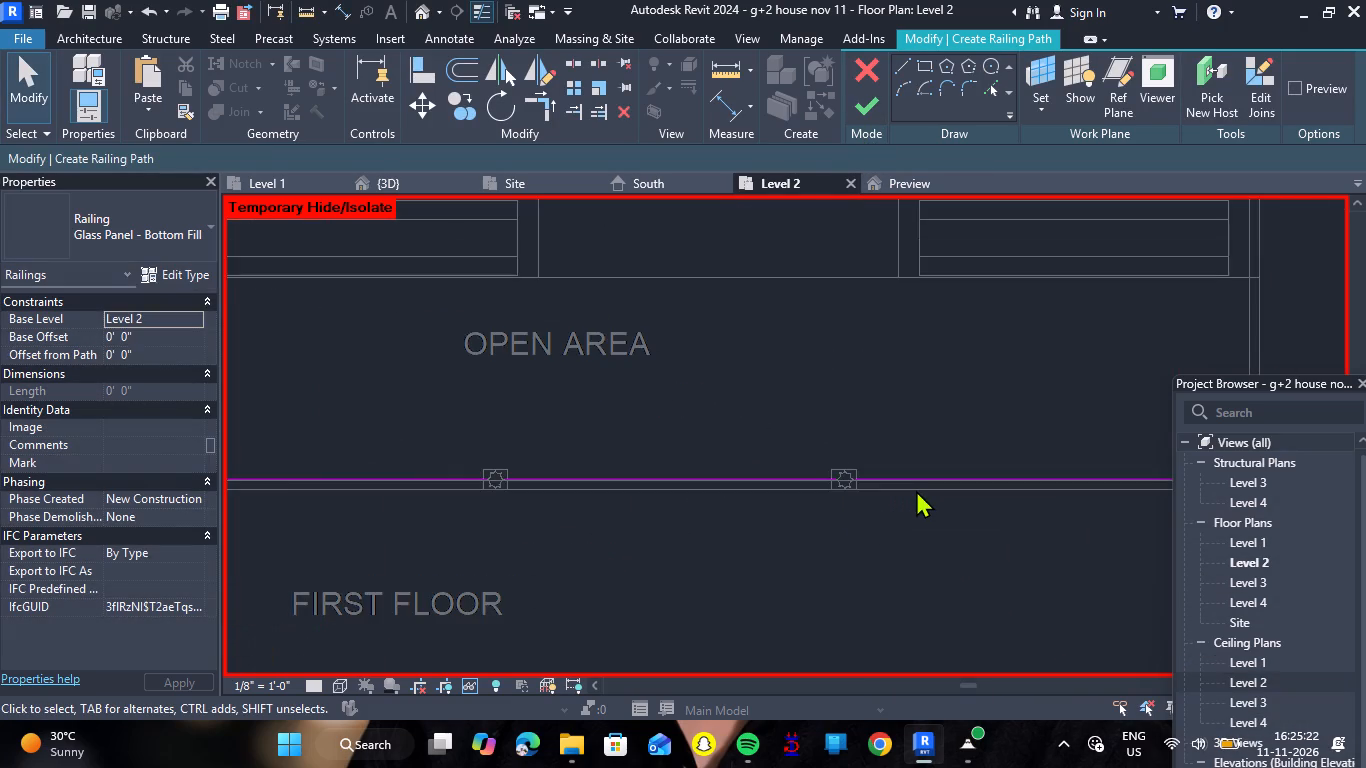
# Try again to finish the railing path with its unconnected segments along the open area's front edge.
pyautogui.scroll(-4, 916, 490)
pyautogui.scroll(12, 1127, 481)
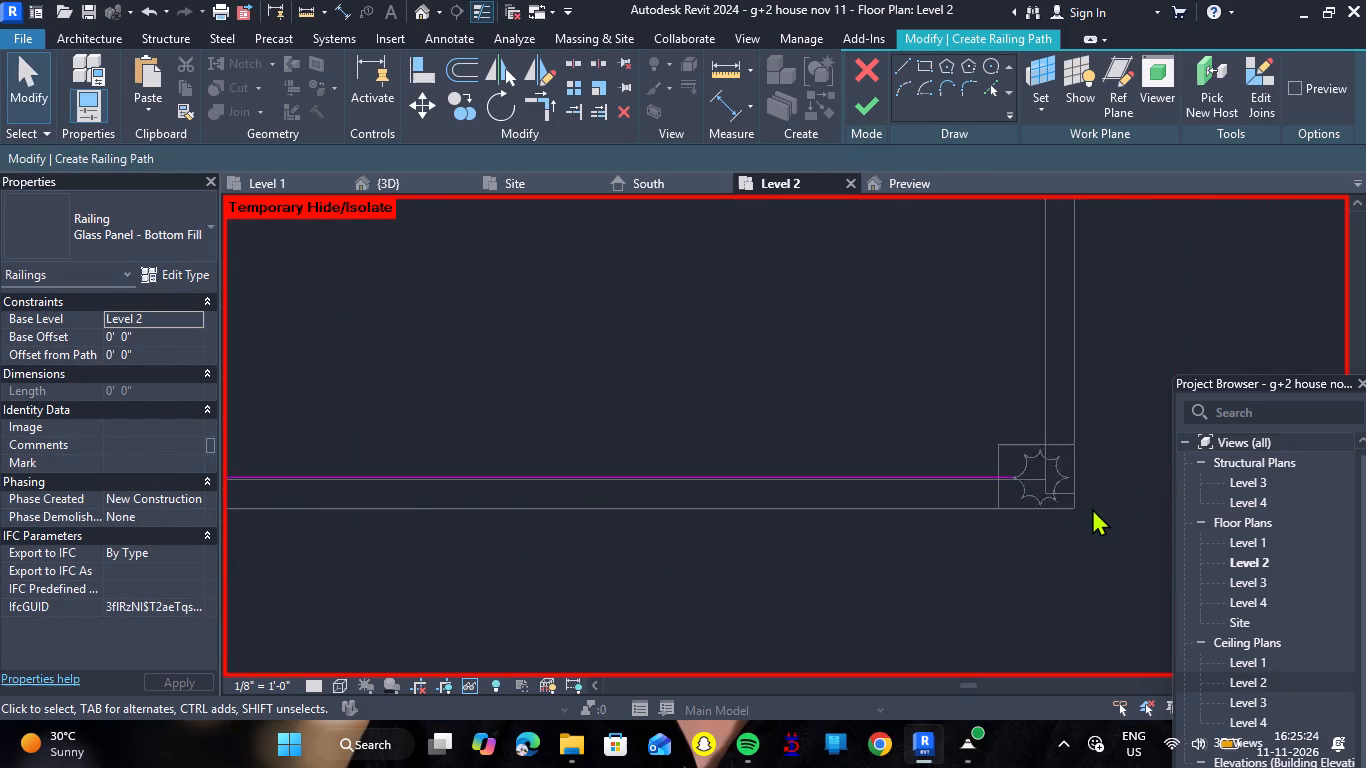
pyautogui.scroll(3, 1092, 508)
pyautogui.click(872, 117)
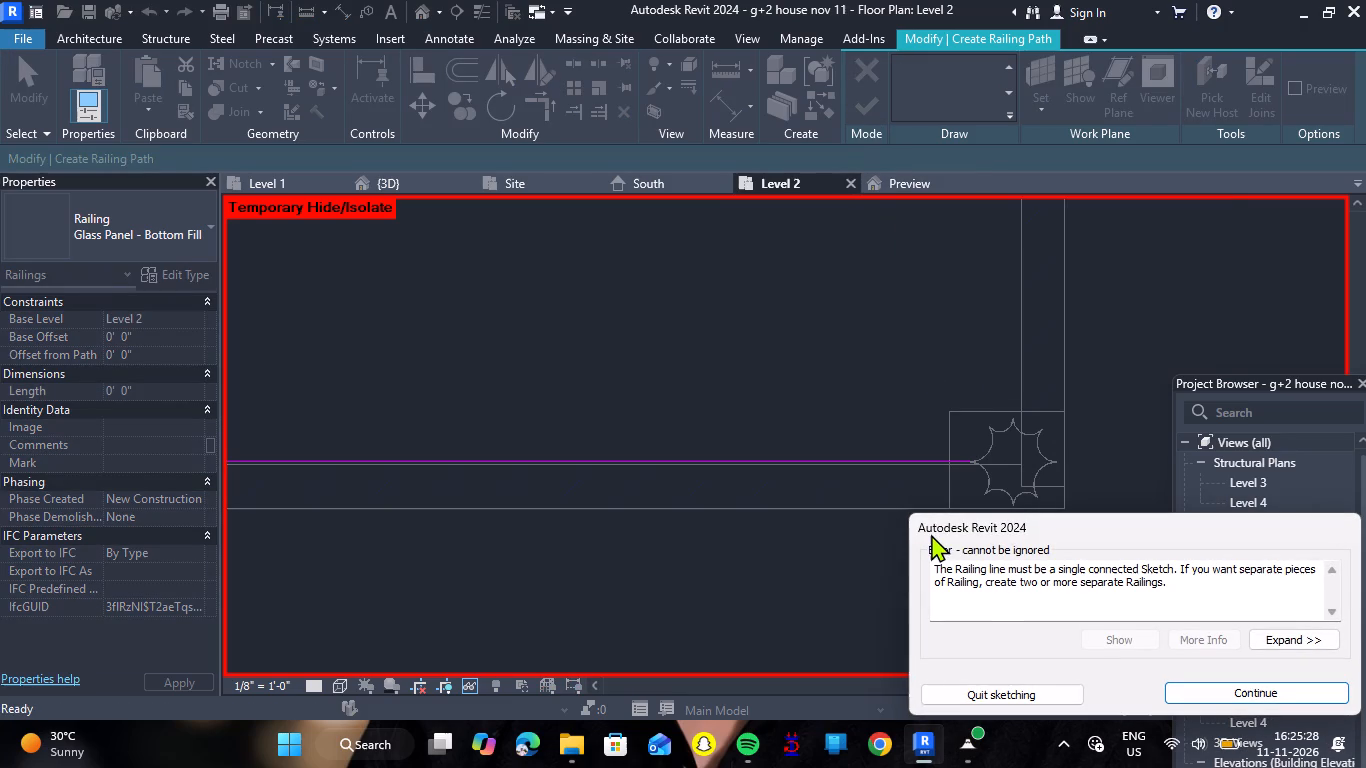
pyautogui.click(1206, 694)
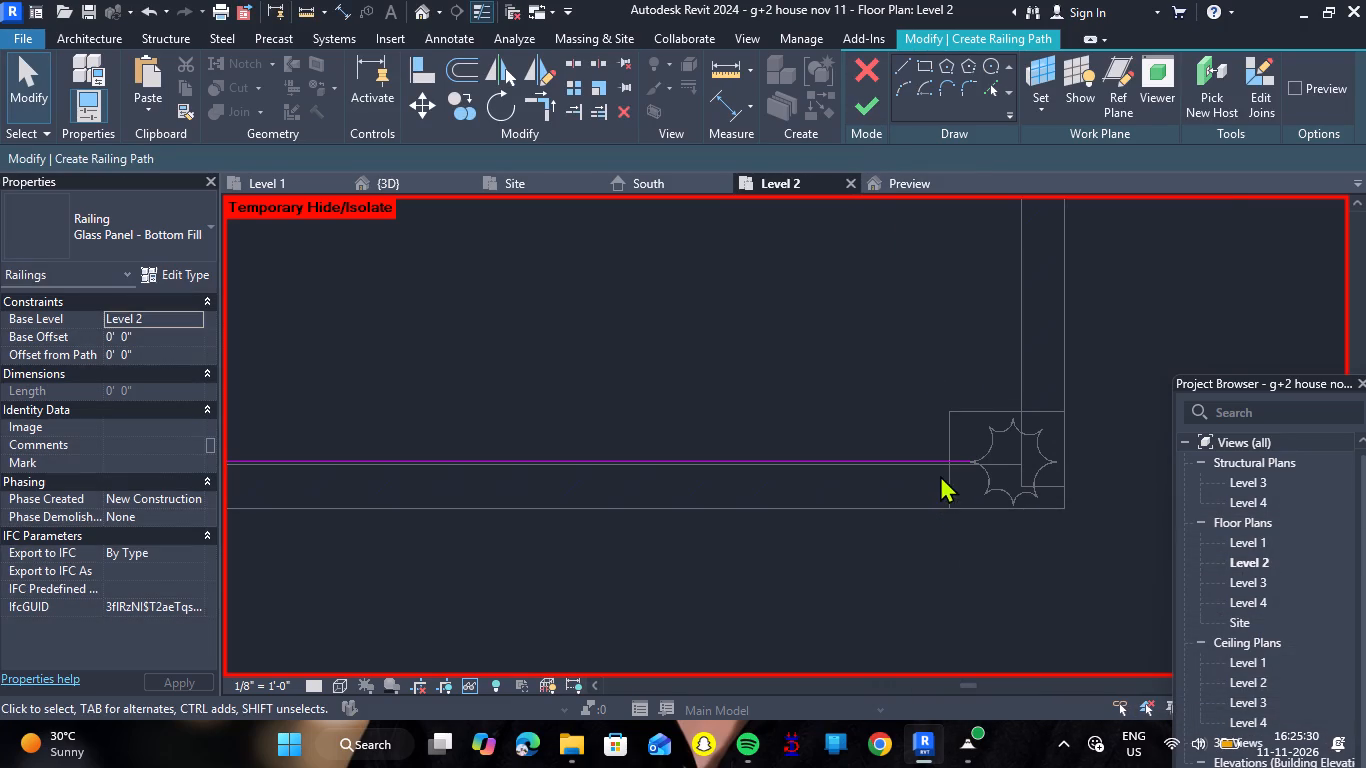
# Join the middle and right-hand railing path segments across the right middle column with Trim/Extend to Corner.
pyautogui.scroll(-6, 938, 472)
pyautogui.scroll(-6, 812, 472)
pyautogui.scroll(-4, 608, 475)
pyautogui.scroll(2, 568, 470)
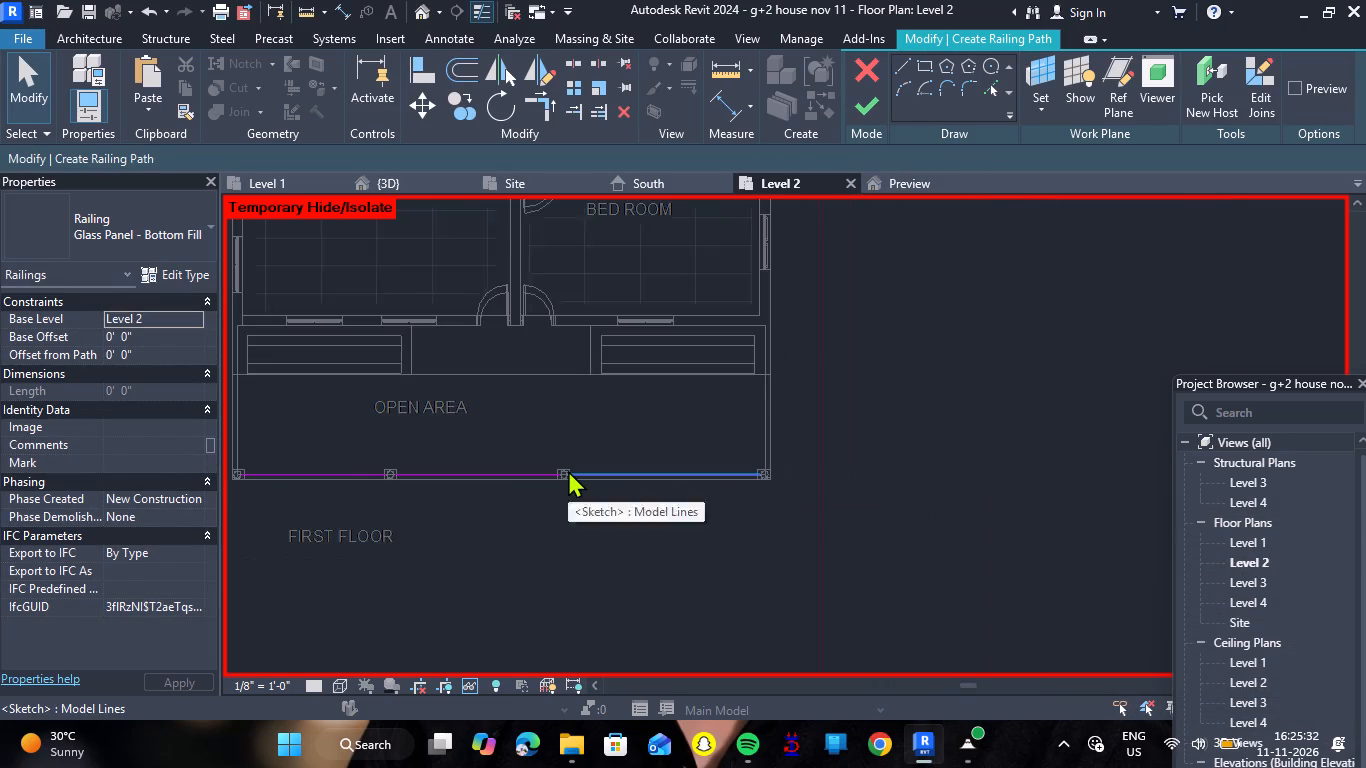
pyautogui.scroll(12, 568, 470)
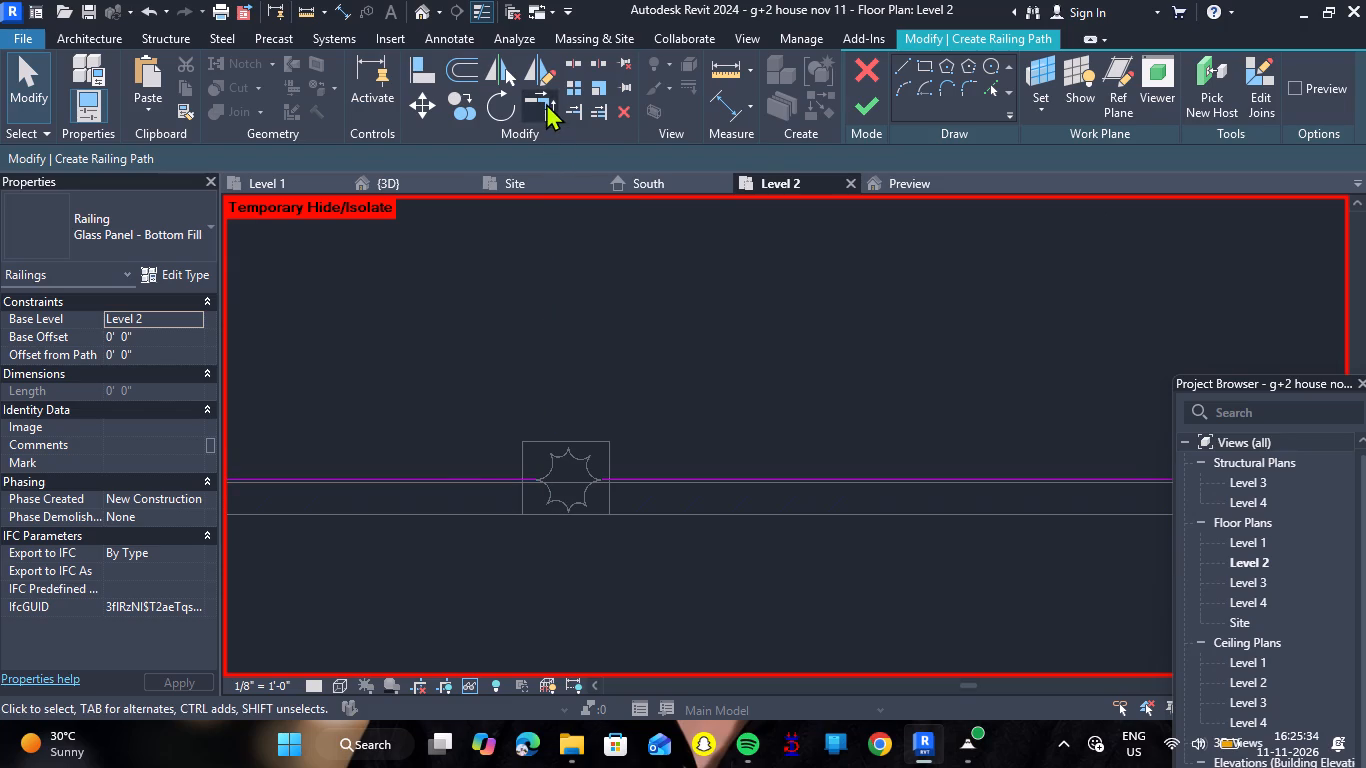
pyautogui.click(546, 103)
pyautogui.click(480, 472)
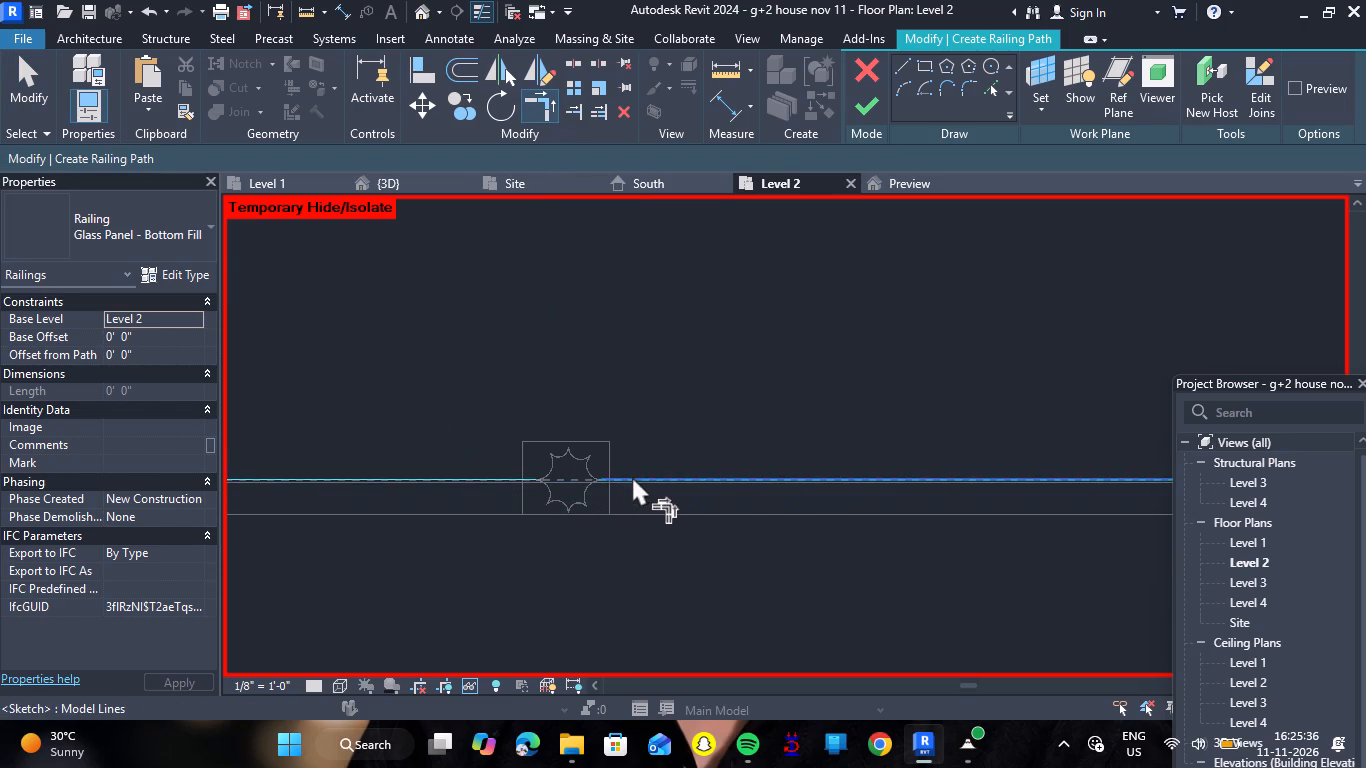
pyautogui.click(632, 476)
# Join the left-hand and middle path segments at the left middle column and finish the glass panel railing.
pyautogui.scroll(-8, 598, 486)
pyautogui.scroll(-6, 742, 498)
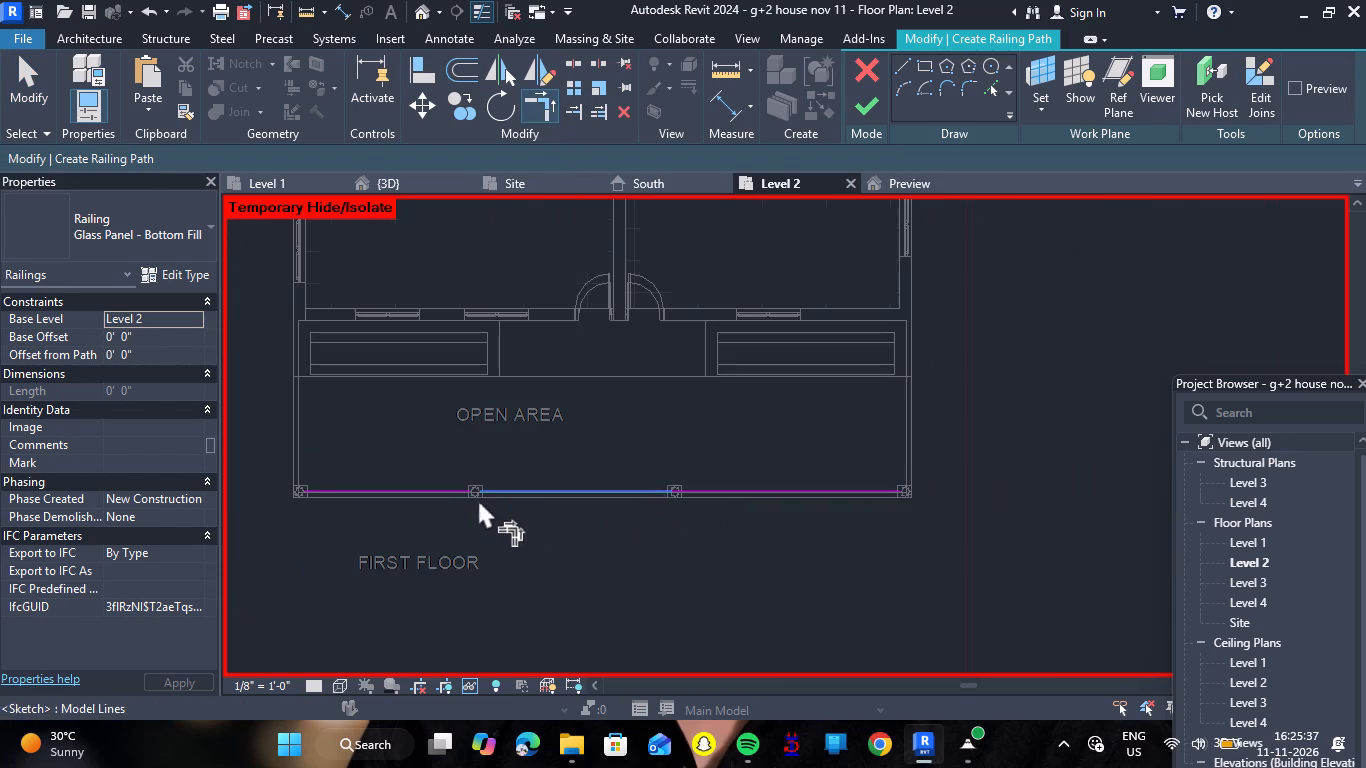
pyautogui.scroll(8, 450, 490)
pyautogui.click(463, 497)
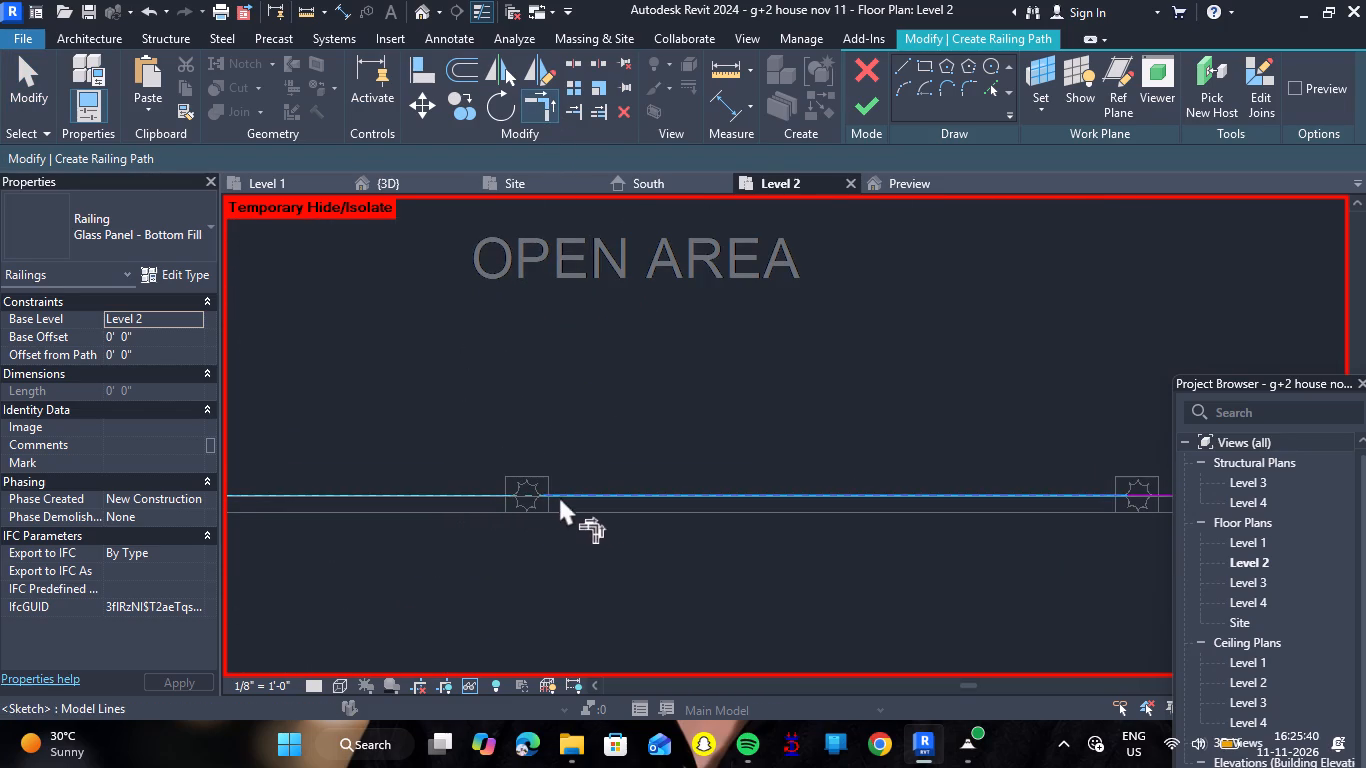
pyautogui.click(559, 496)
pyautogui.click(869, 113)
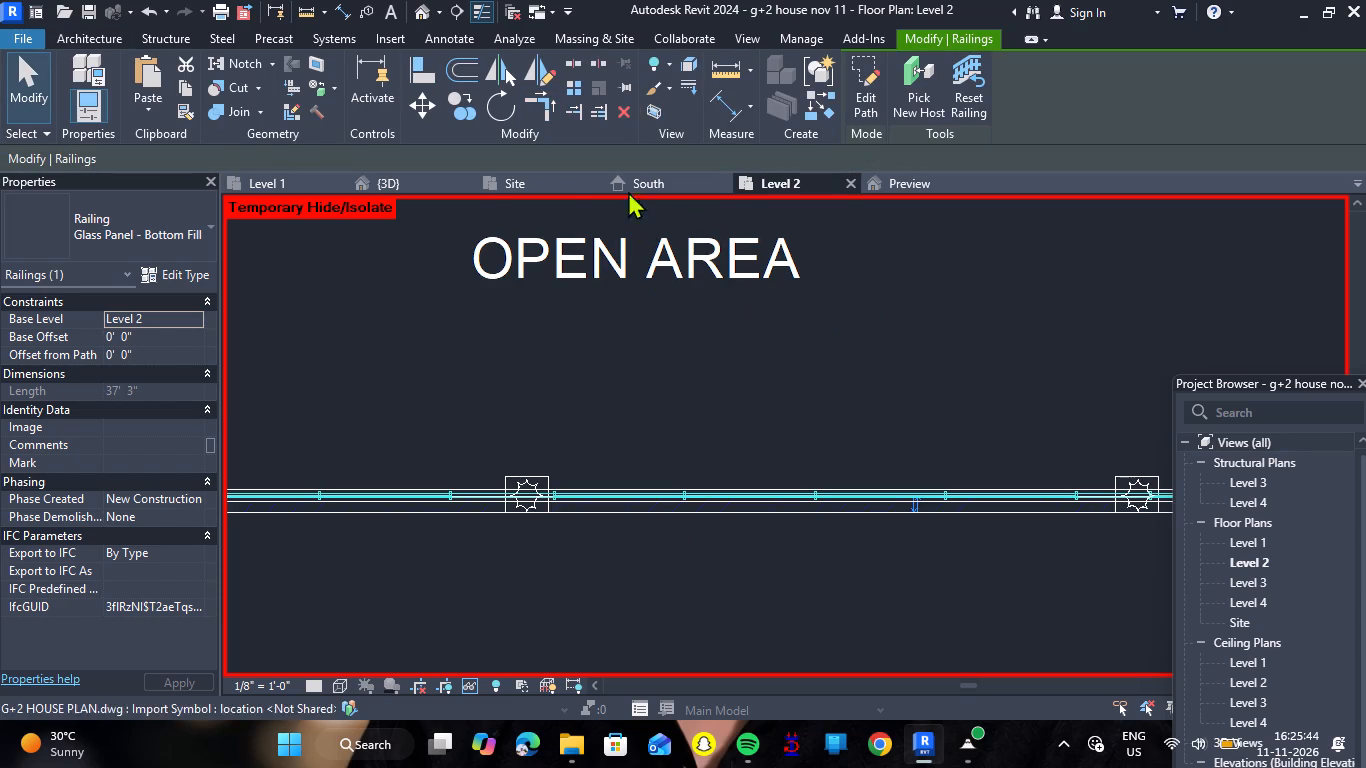
# In the 3D view, set the front balcony railing's base offset to 1' 0".
pyautogui.click(422, 185)
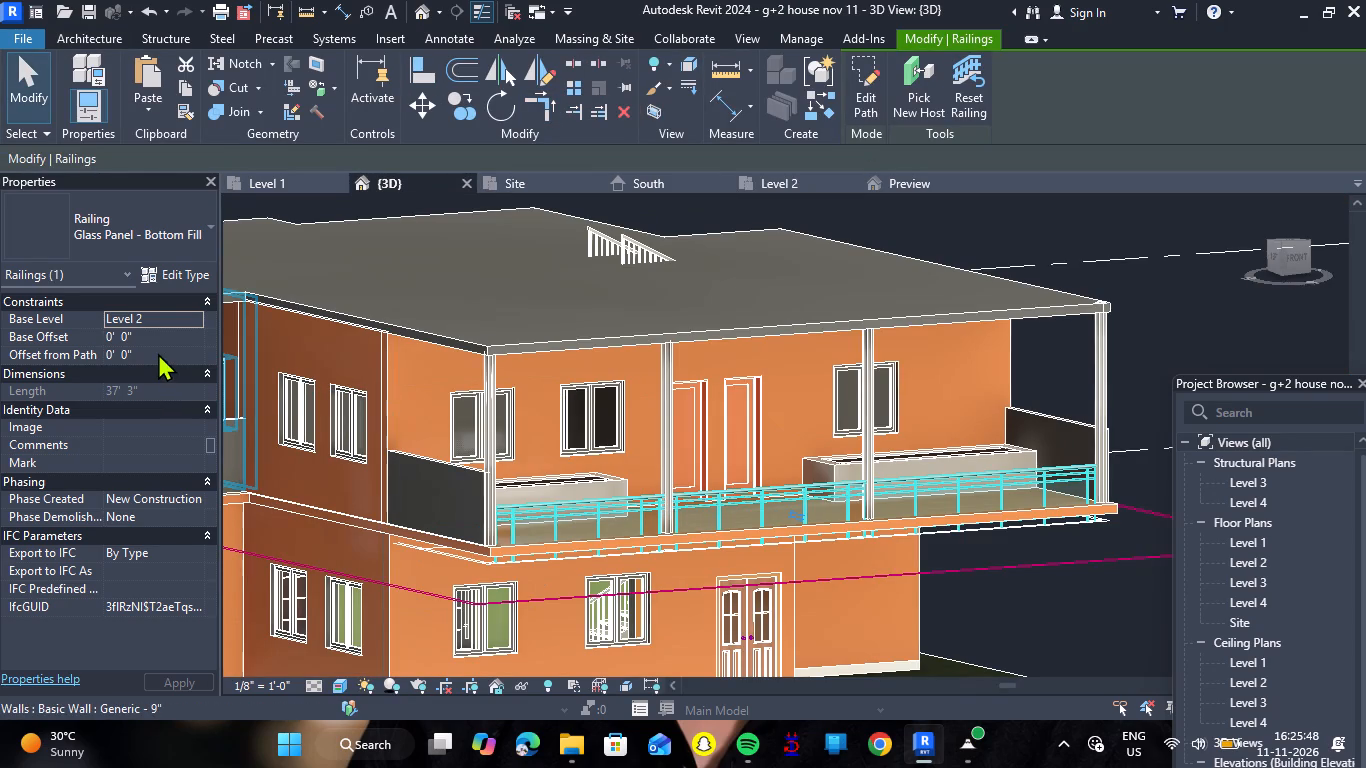
pyautogui.click(152, 340)
pyautogui.write("1'")
pyautogui.press('Return')
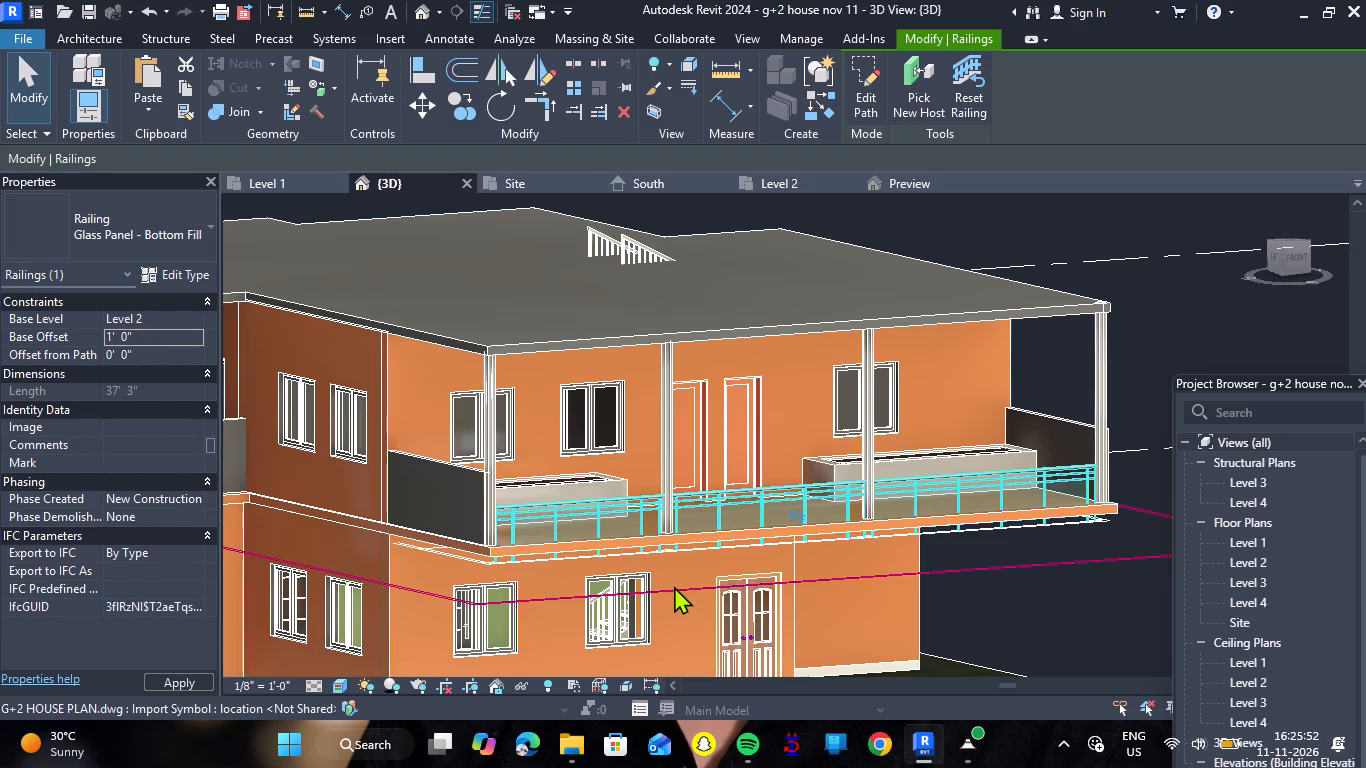
pyautogui.scroll(5, 674, 586)
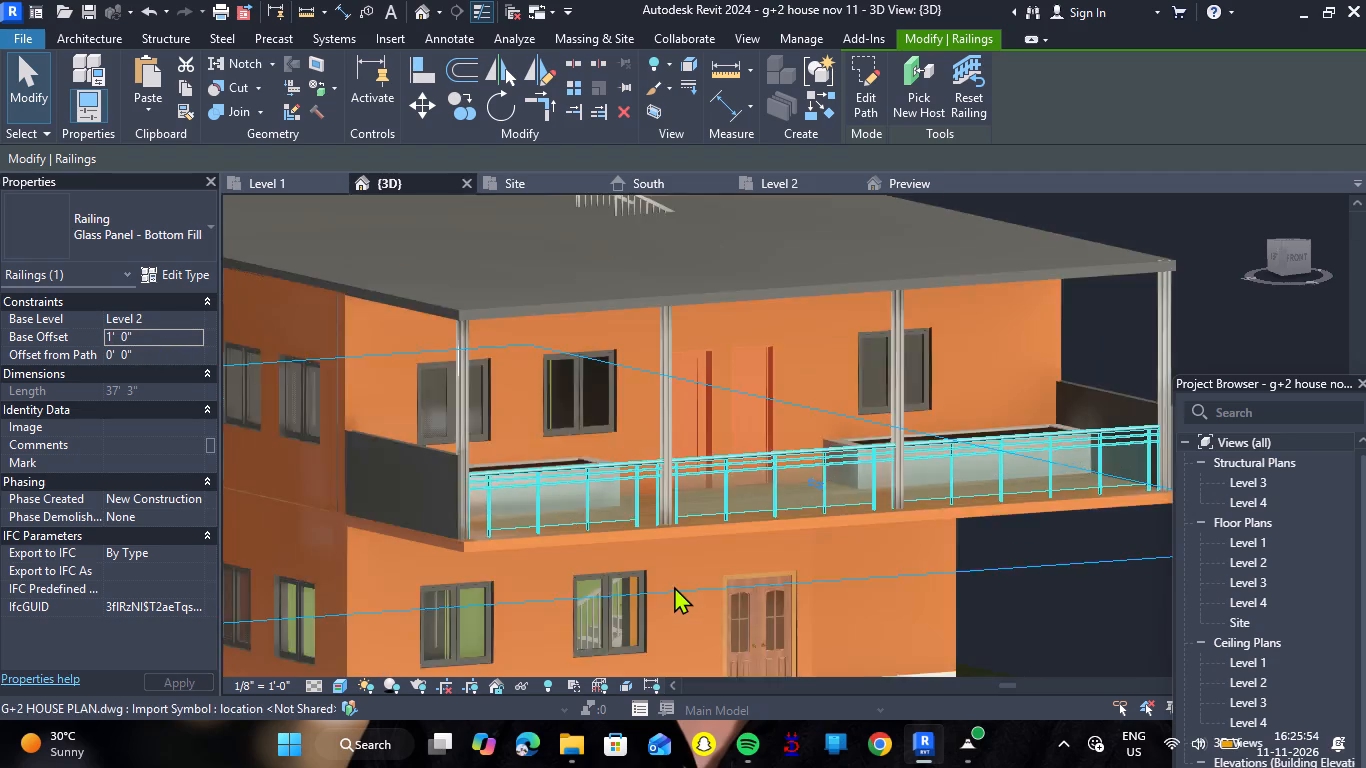
pyautogui.click(677, 576)
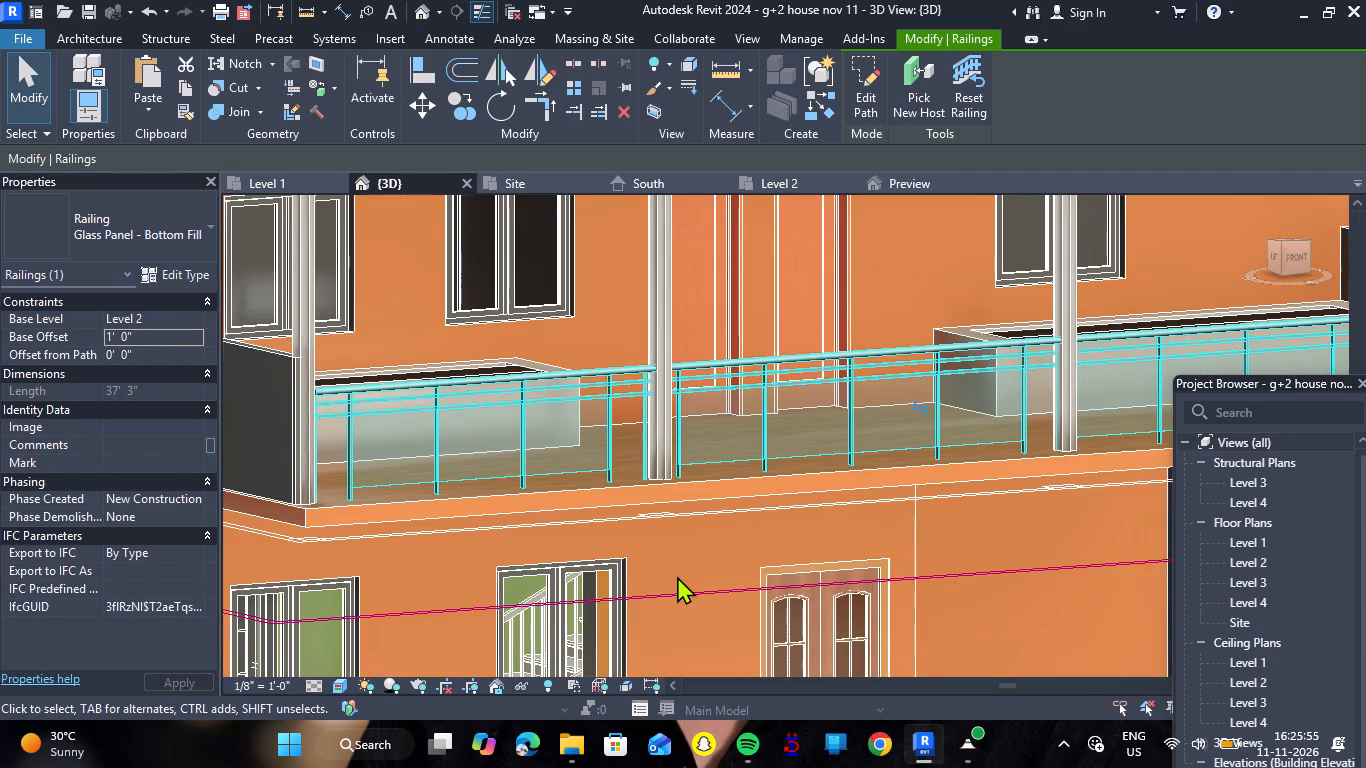
pyautogui.scroll(-6, 677, 576)
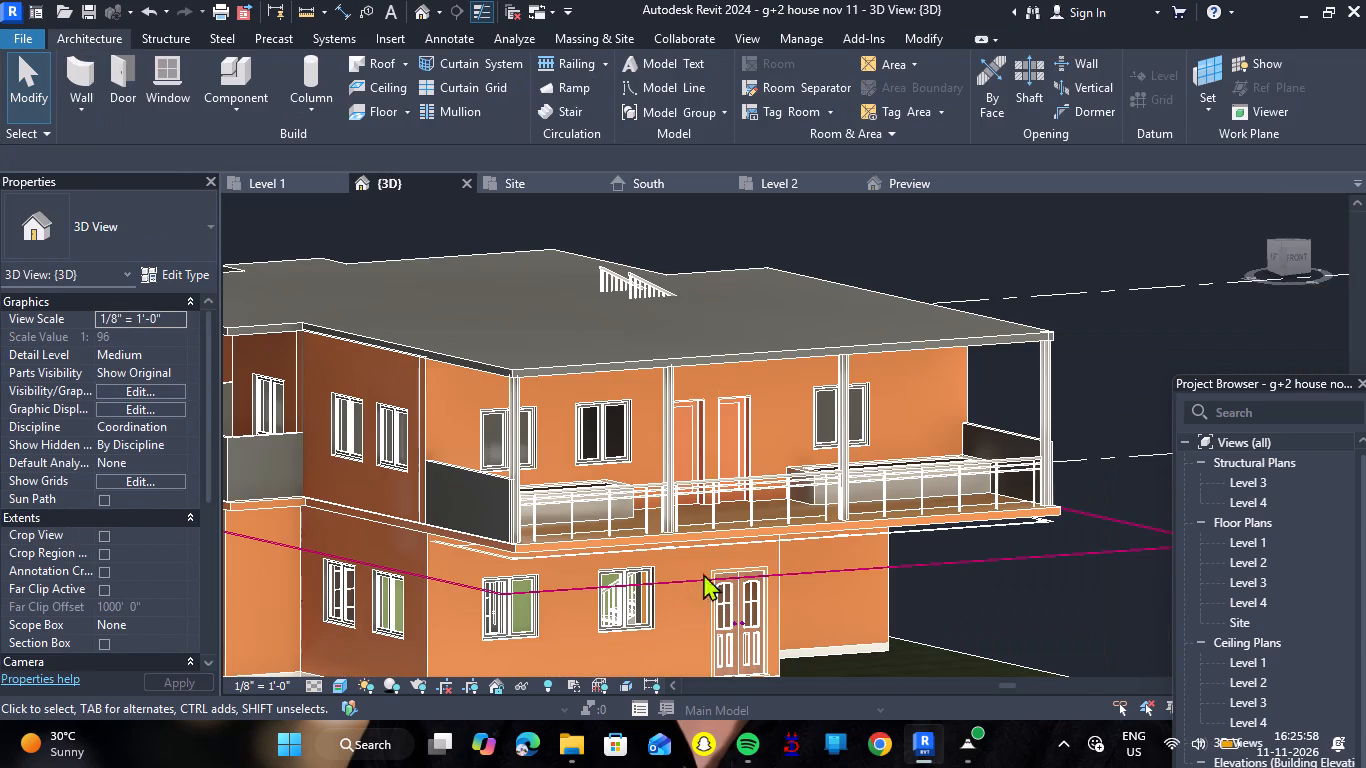
pyautogui.keyDown('shift'); pyautogui.moveTo(1018, 601); pyautogui.dragTo(1017, 602, button='right'); pyautogui.keyUp('shift')
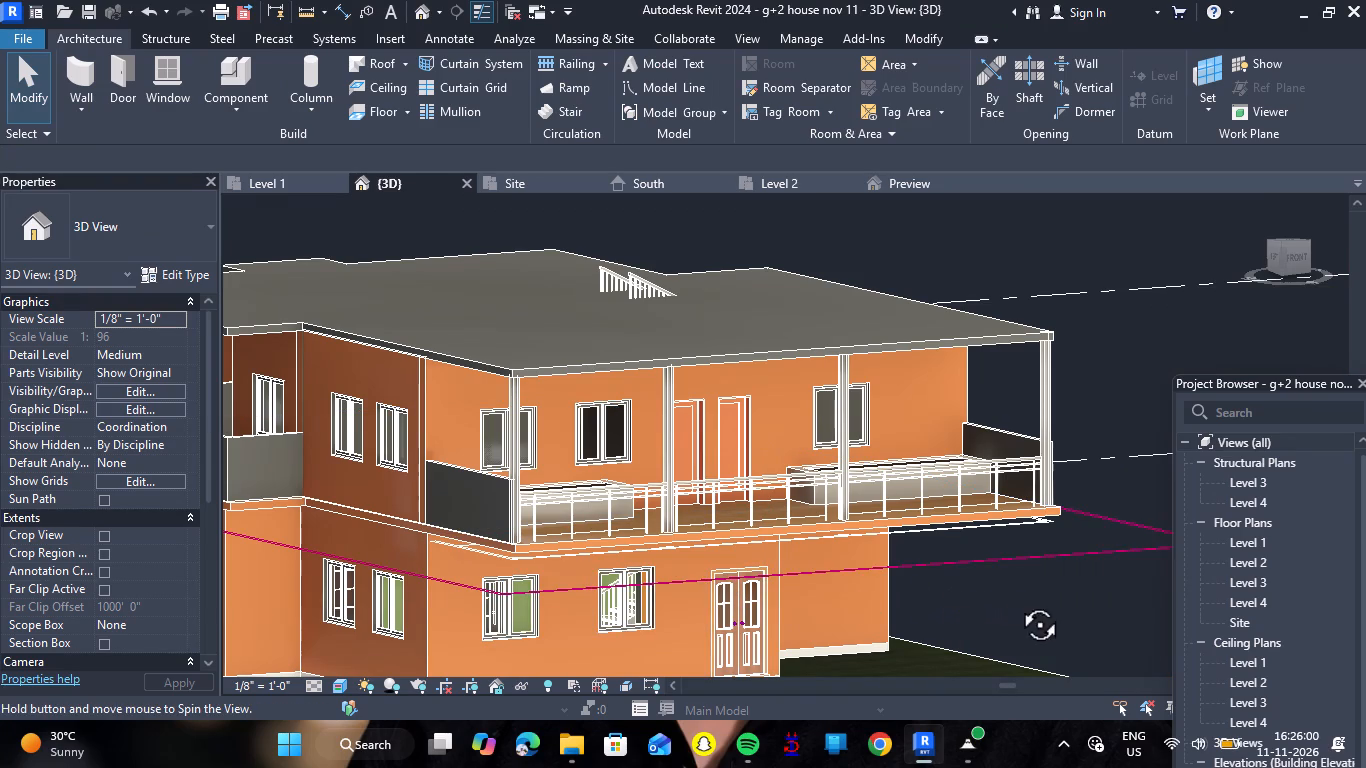
pyautogui.keyDown('shift'); pyautogui.moveTo(1017, 602); pyautogui.dragTo(947, 588, button='right'); pyautogui.keyUp('shift')
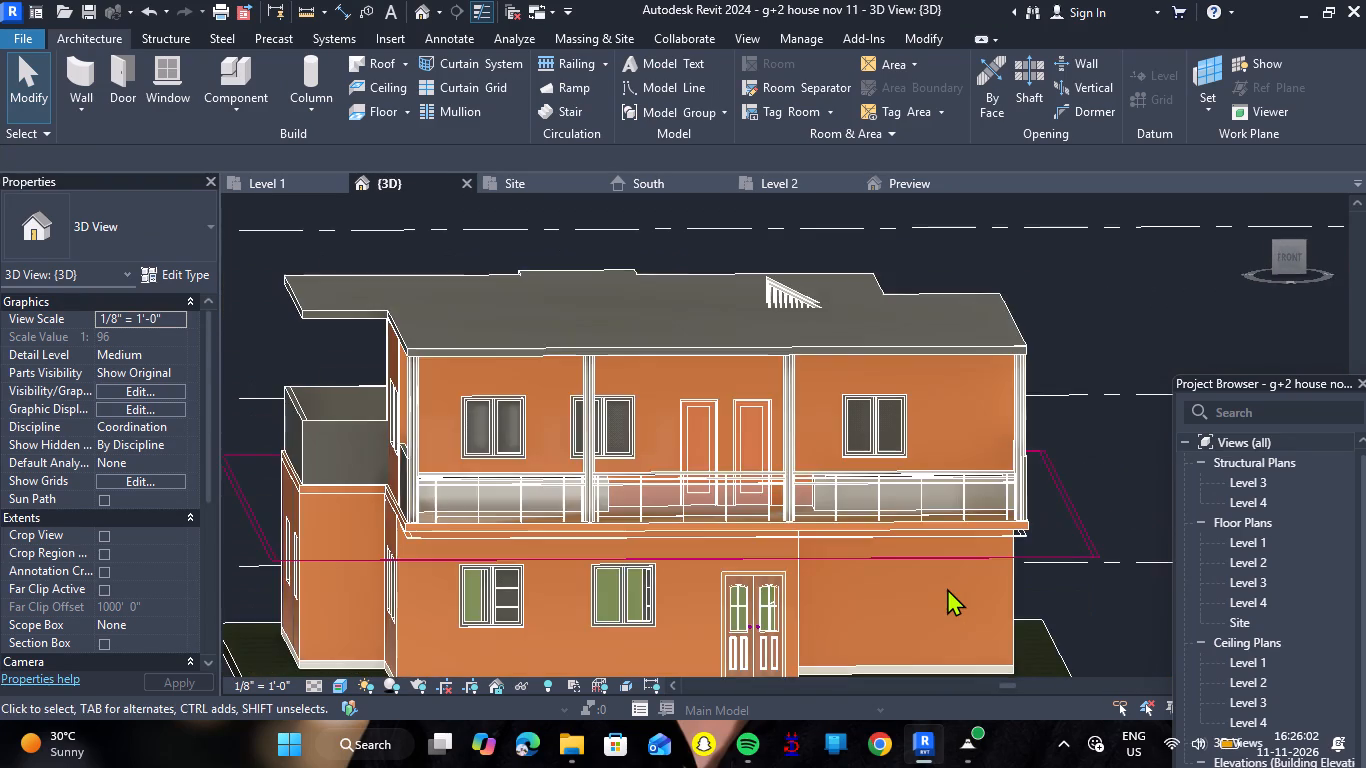
pyautogui.scroll(-3, 947, 588)
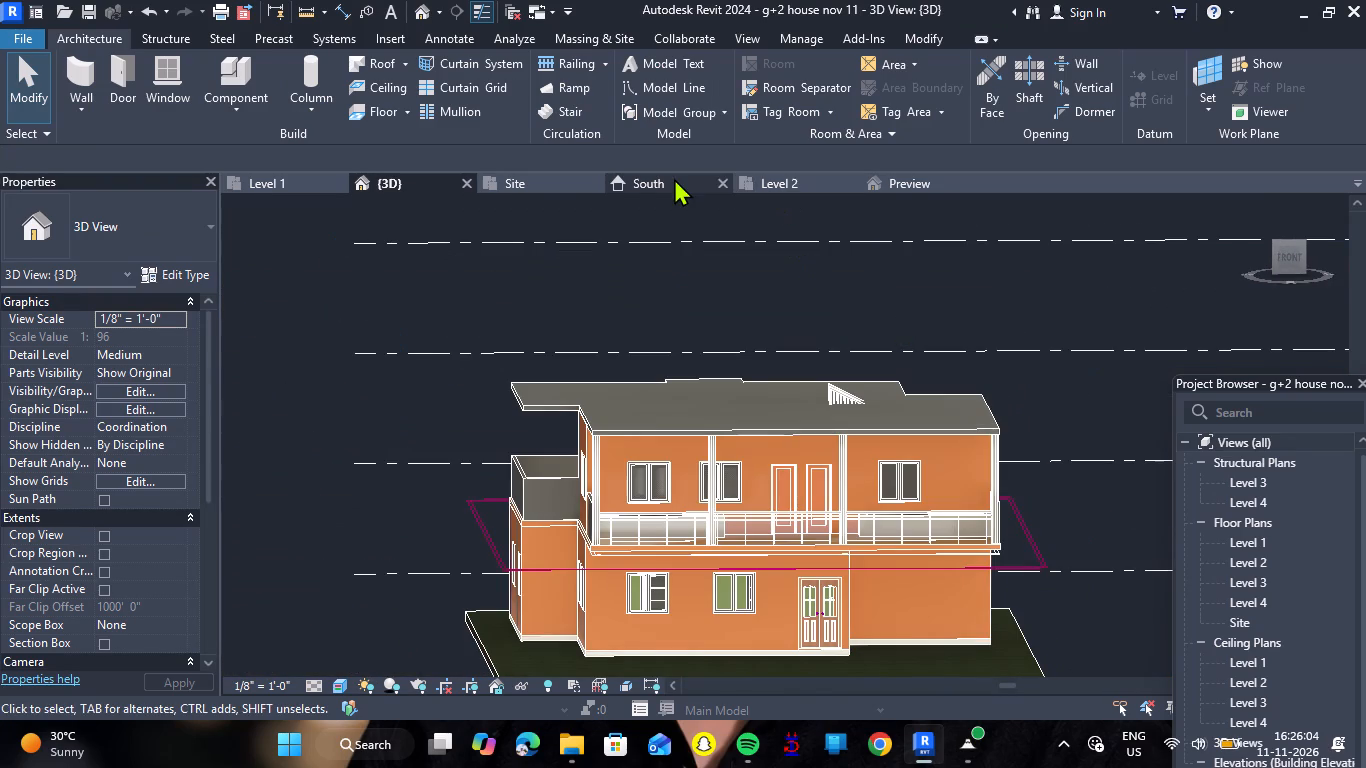
# In the Level 2 floor plan, start a new wall of type Basic Wall Generic - 6".
pyautogui.click(766, 183)
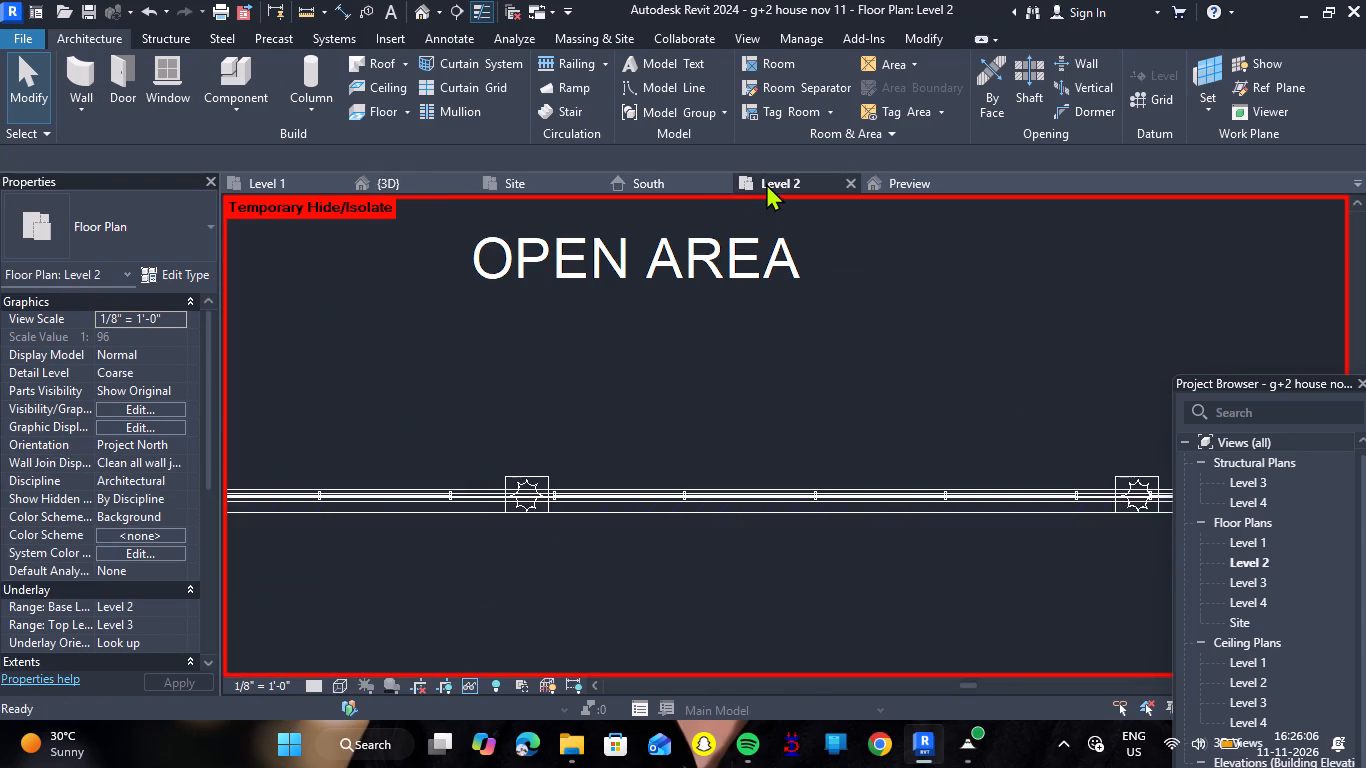
pyautogui.scroll(-20, 642, 344)
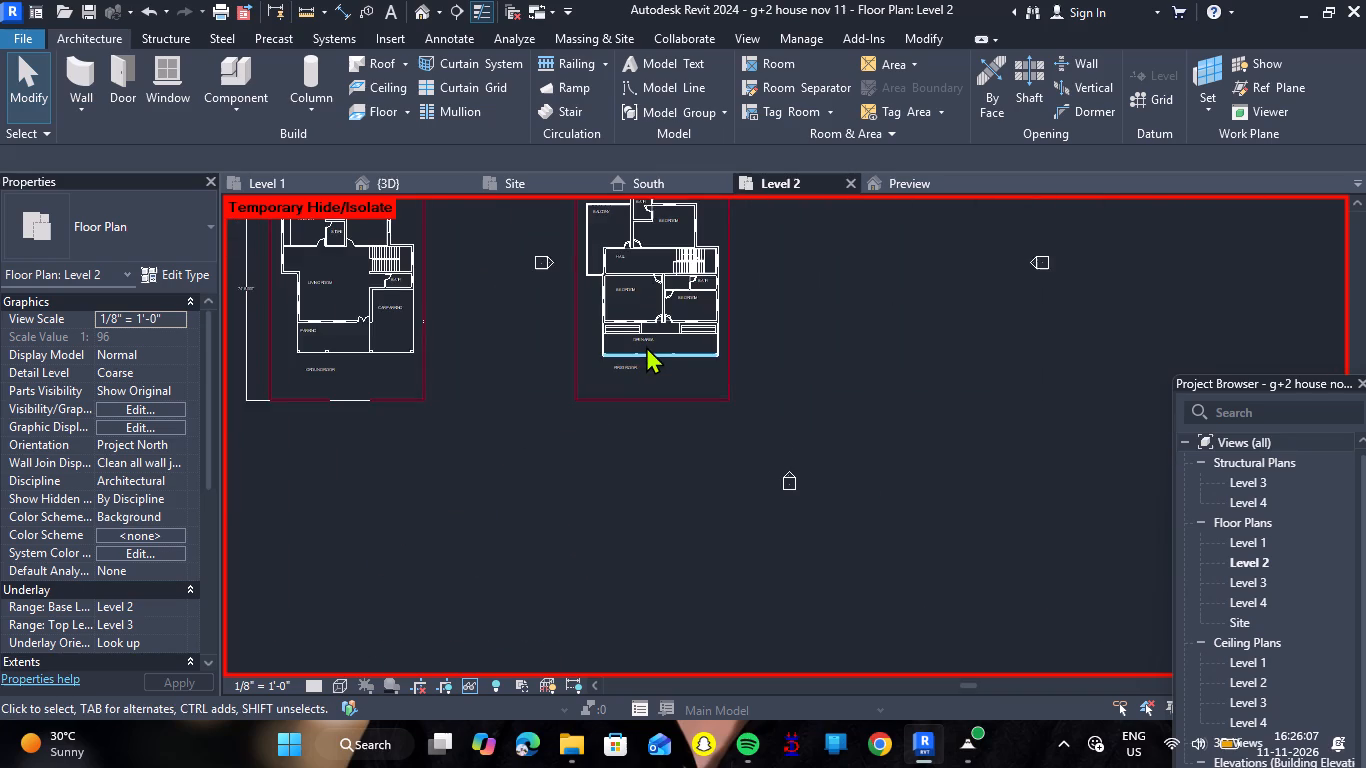
pyautogui.scroll(-1, 646, 346)
pyautogui.scroll(6, 641, 186)
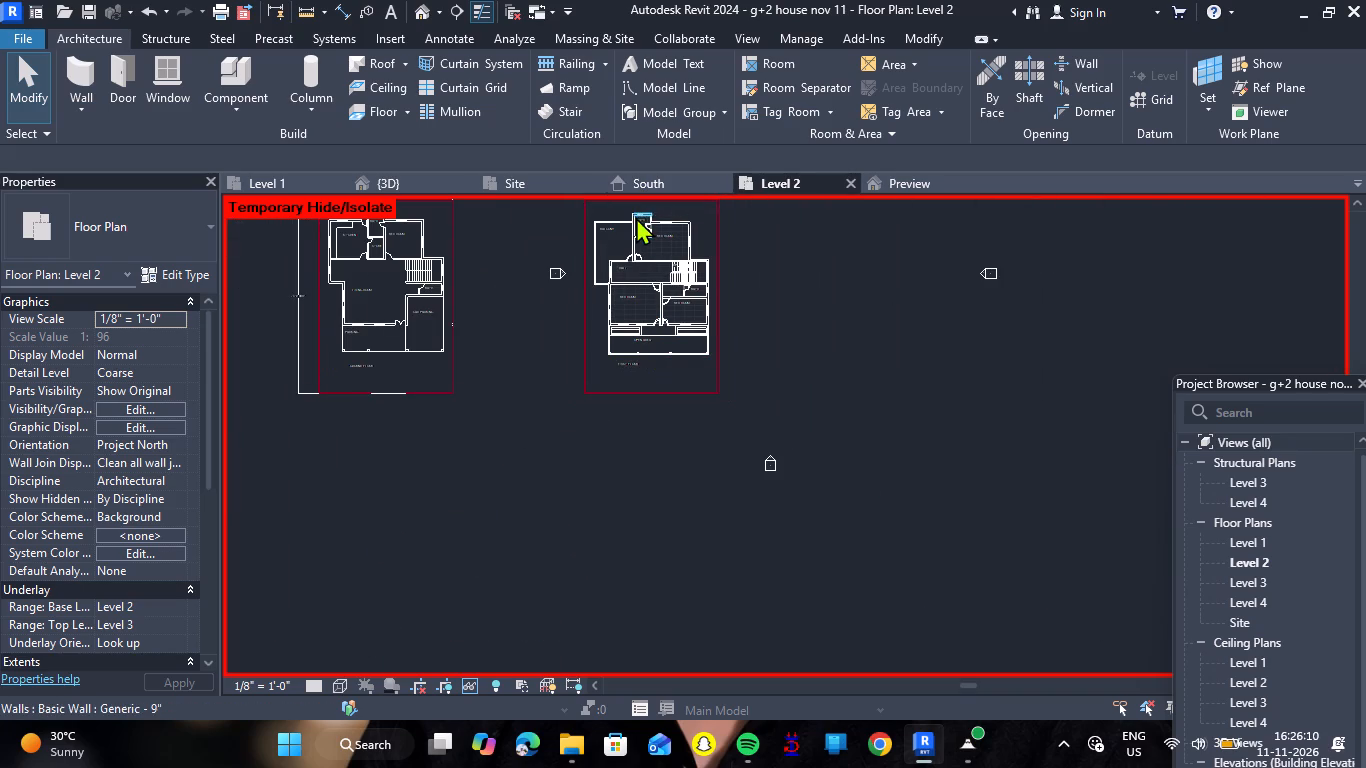
pyautogui.scroll(7, 636, 204)
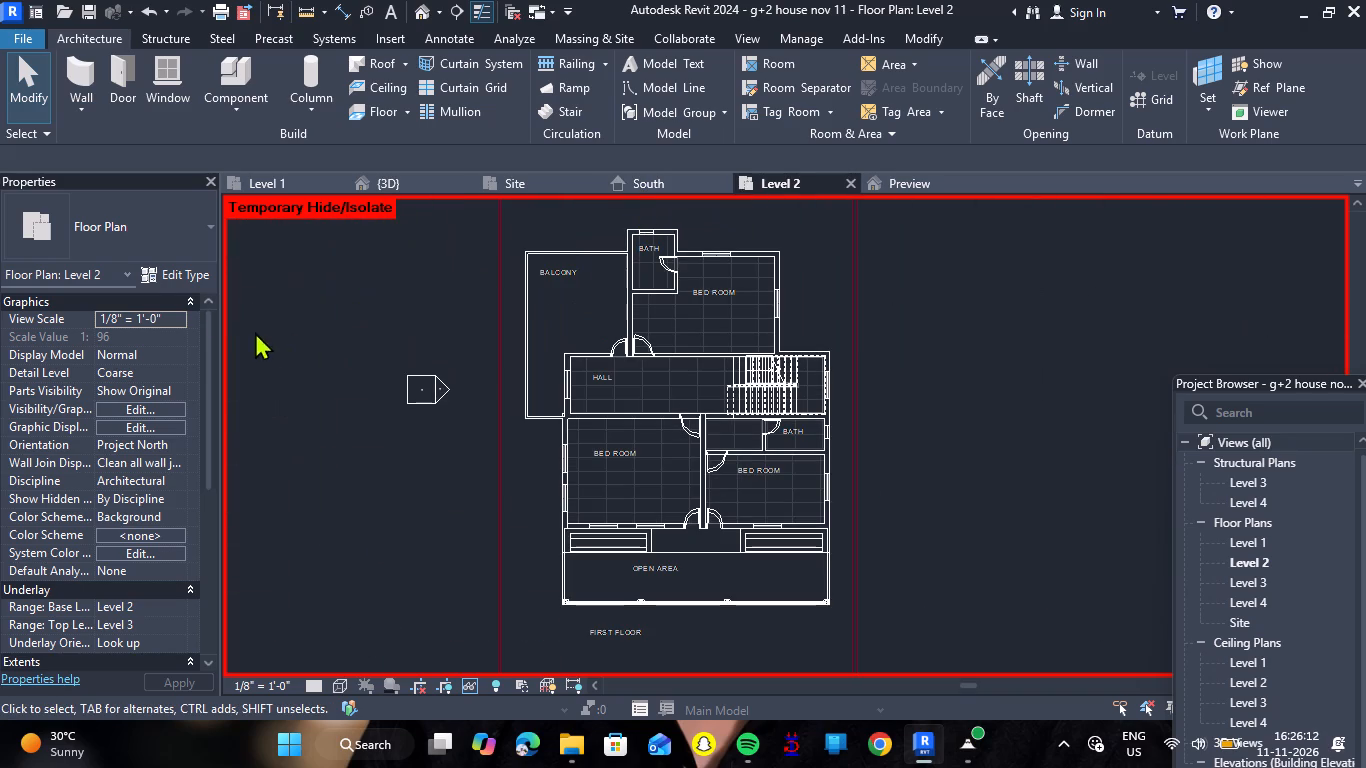
pyautogui.doubleClick(77, 73)
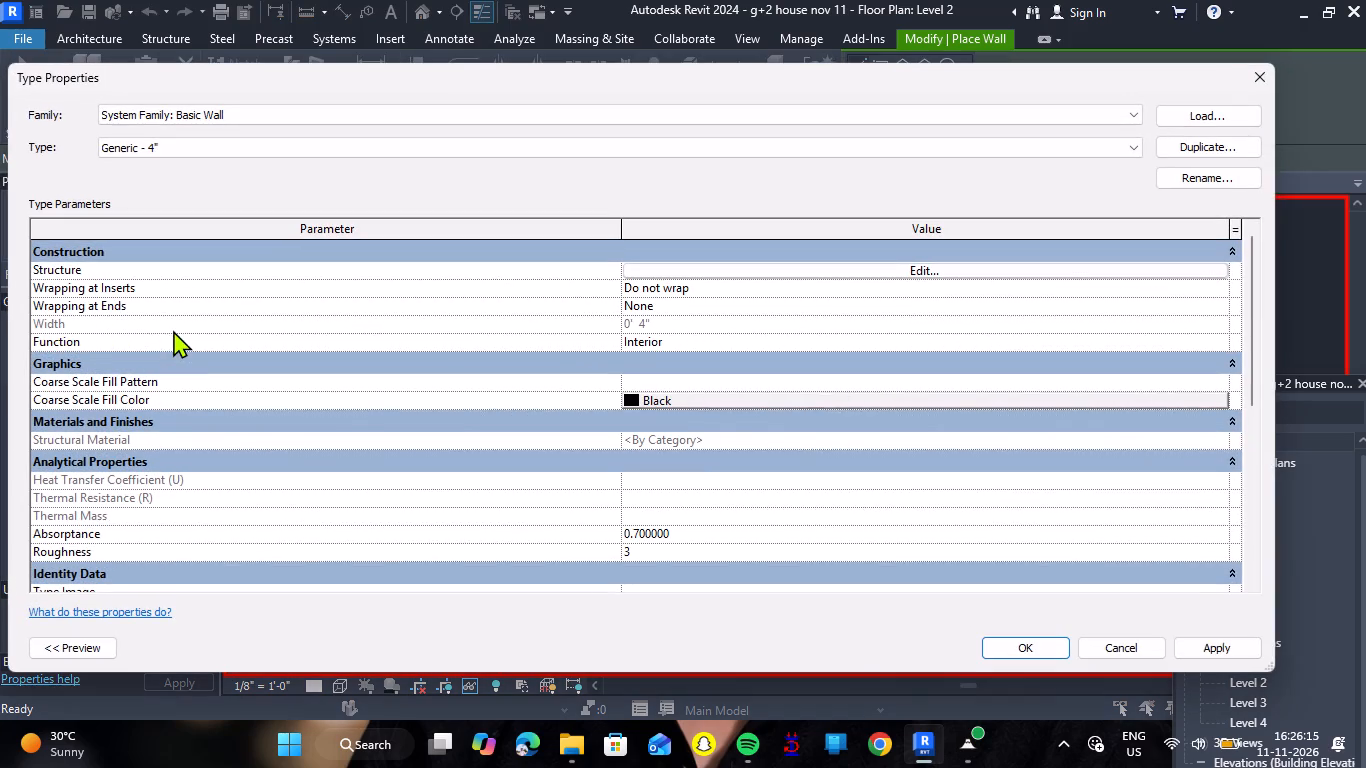
pyautogui.click(1260, 74)
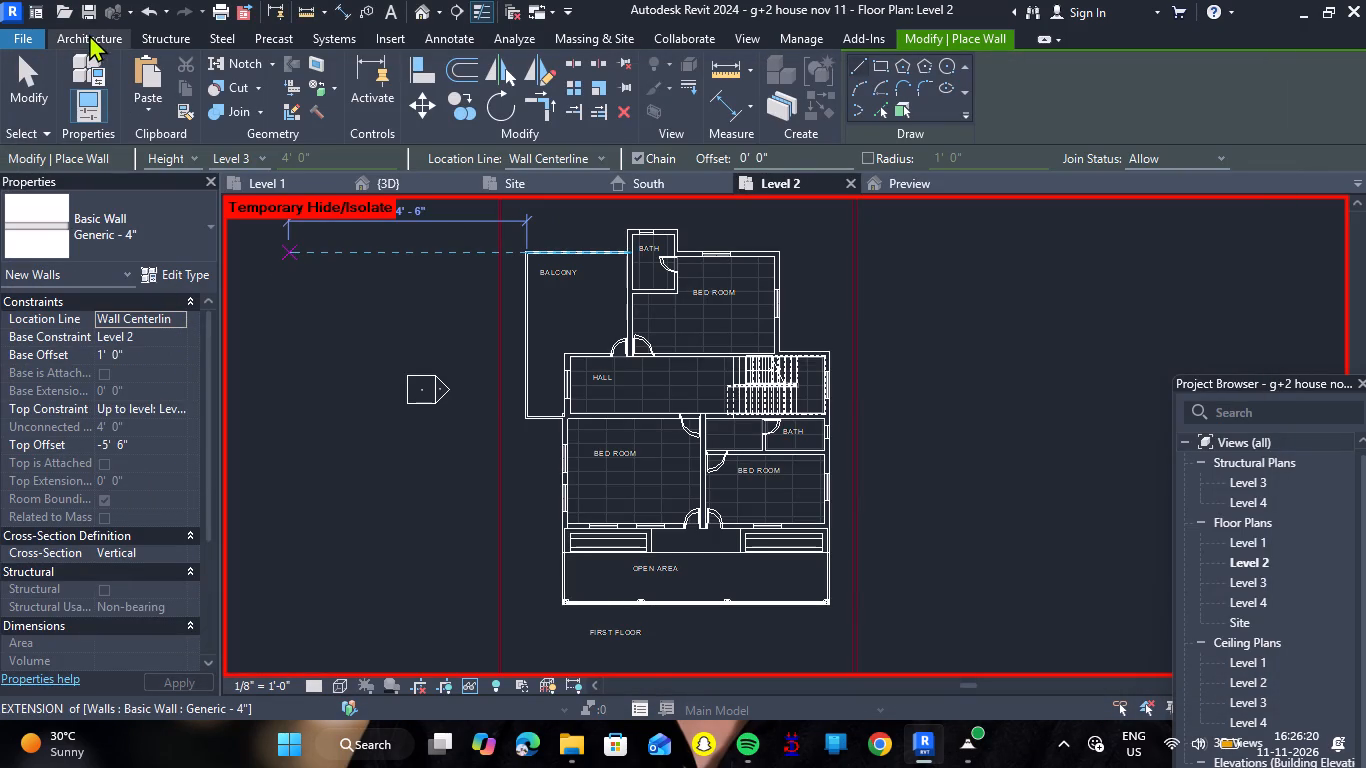
pyautogui.click(210, 229)
pyautogui.scroll(-1, 130, 374)
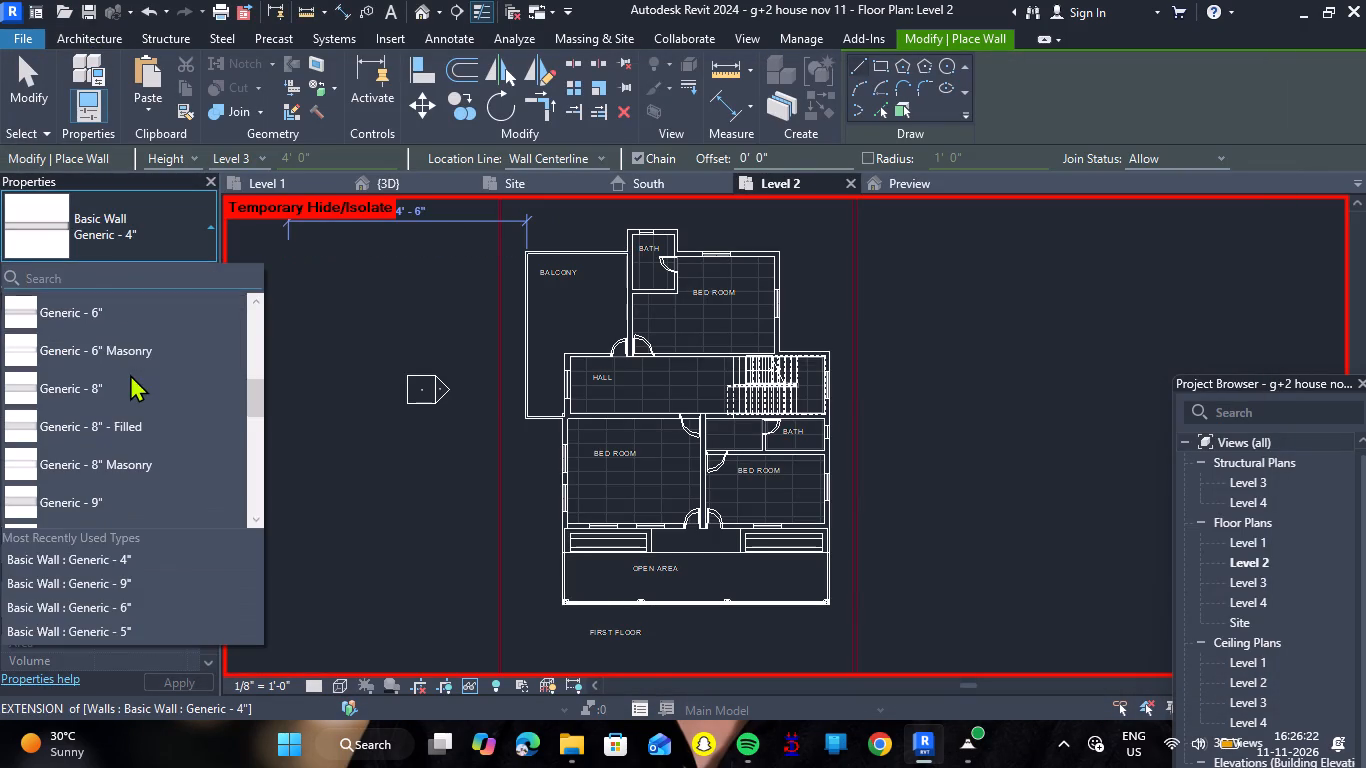
pyautogui.click(109, 321)
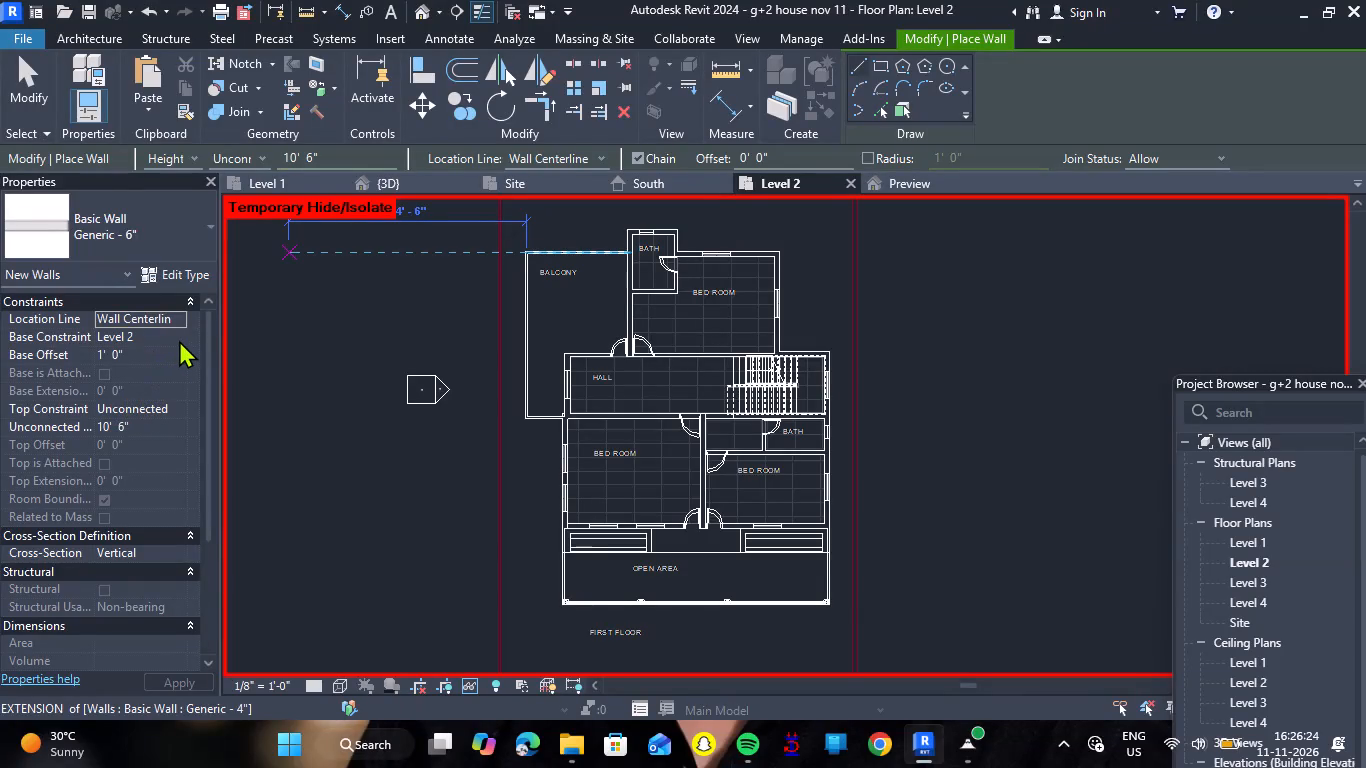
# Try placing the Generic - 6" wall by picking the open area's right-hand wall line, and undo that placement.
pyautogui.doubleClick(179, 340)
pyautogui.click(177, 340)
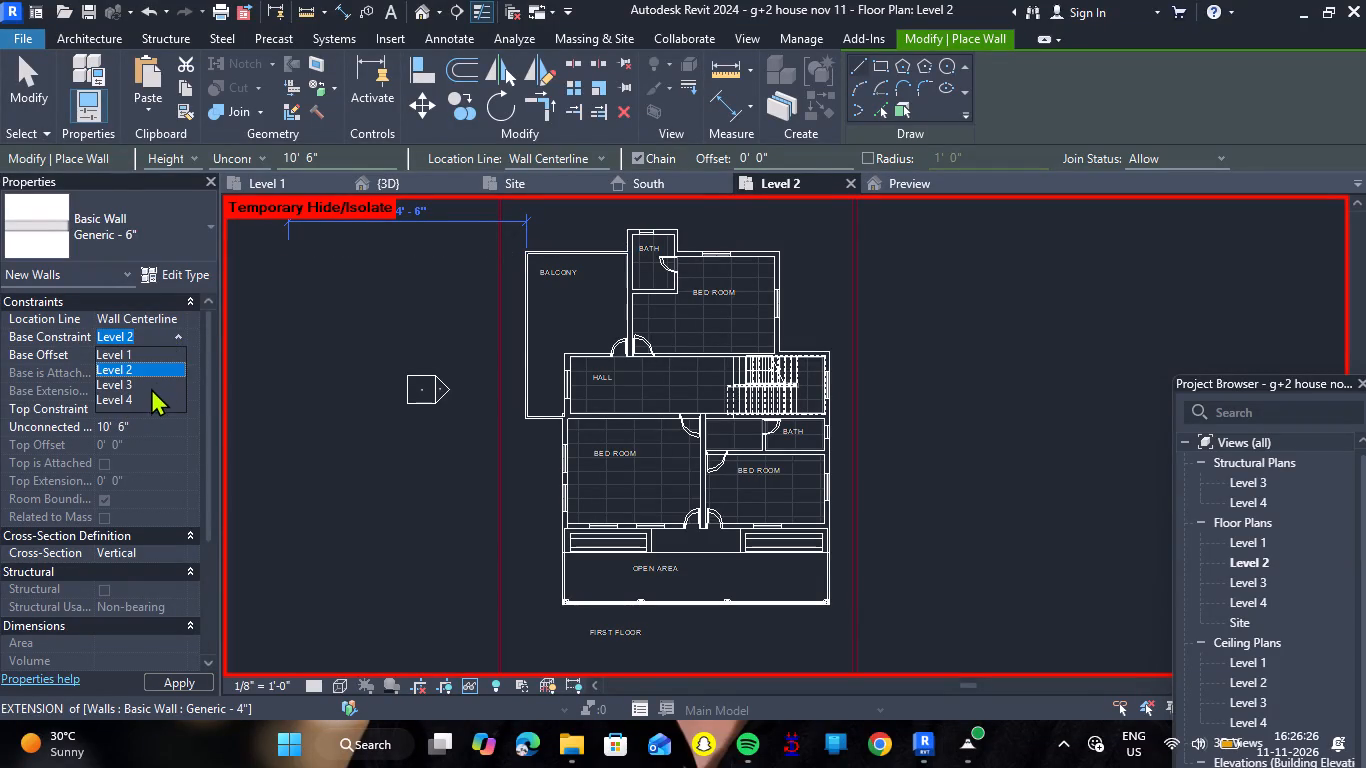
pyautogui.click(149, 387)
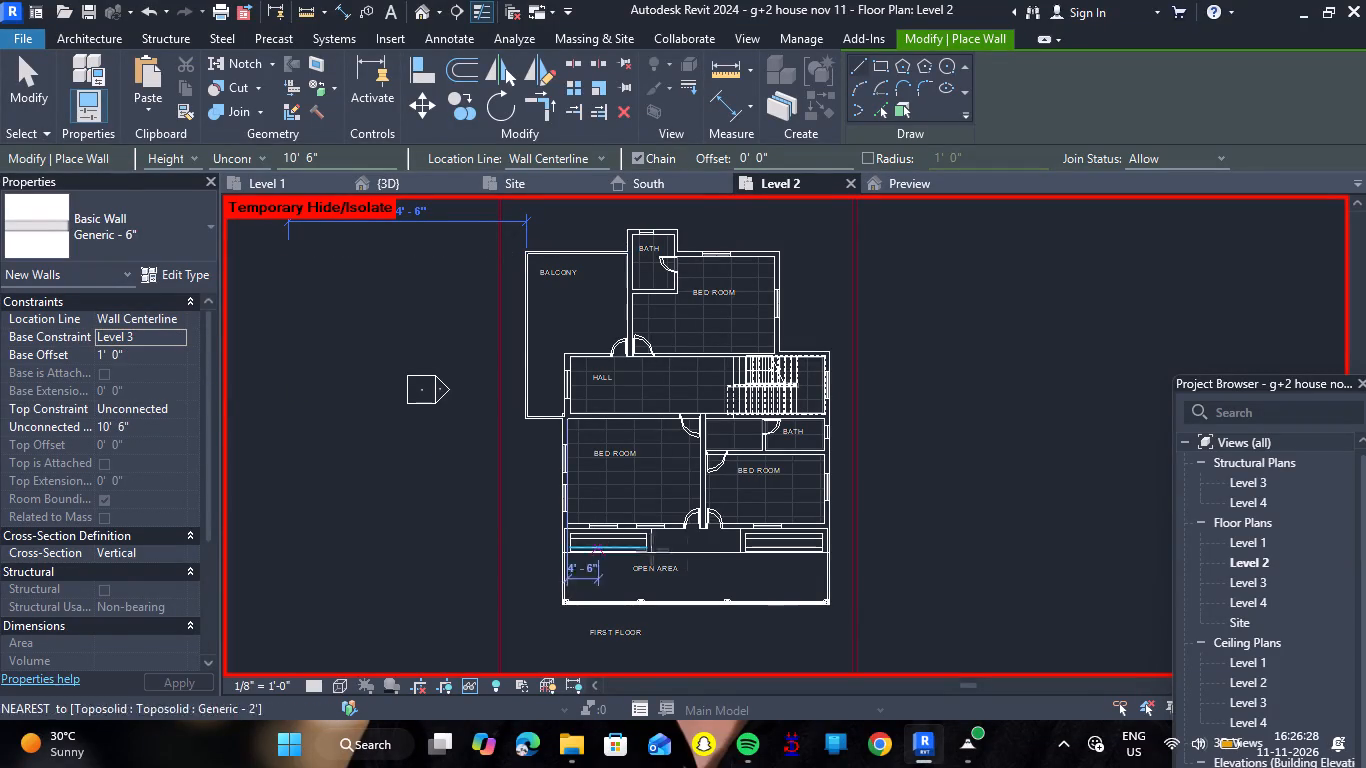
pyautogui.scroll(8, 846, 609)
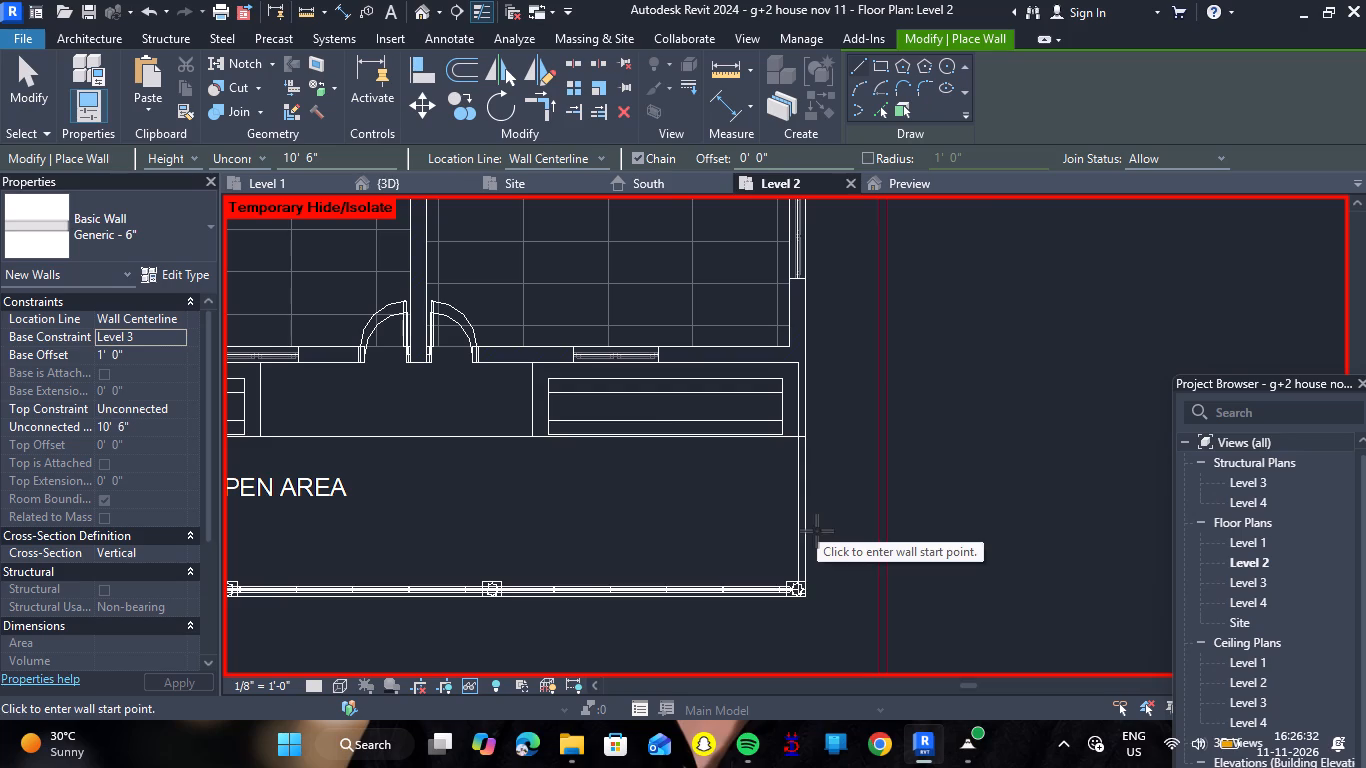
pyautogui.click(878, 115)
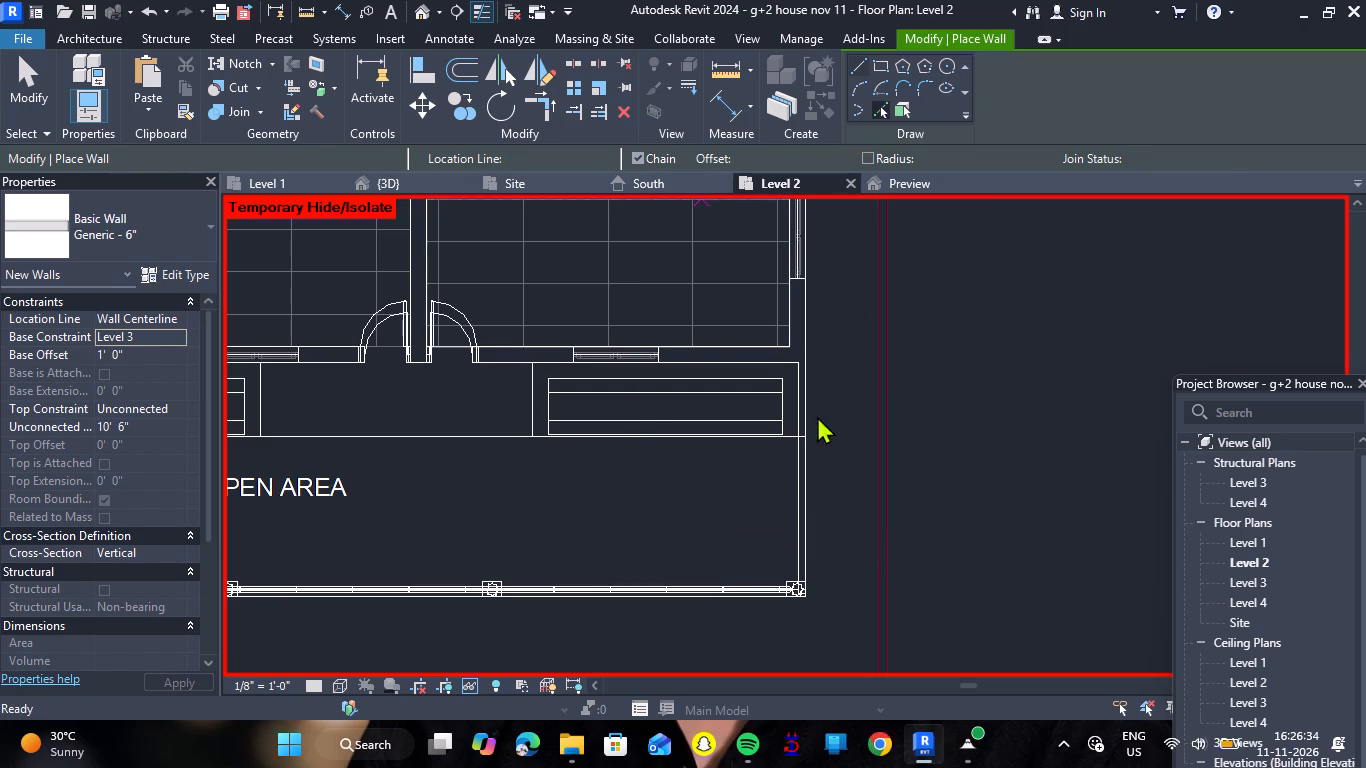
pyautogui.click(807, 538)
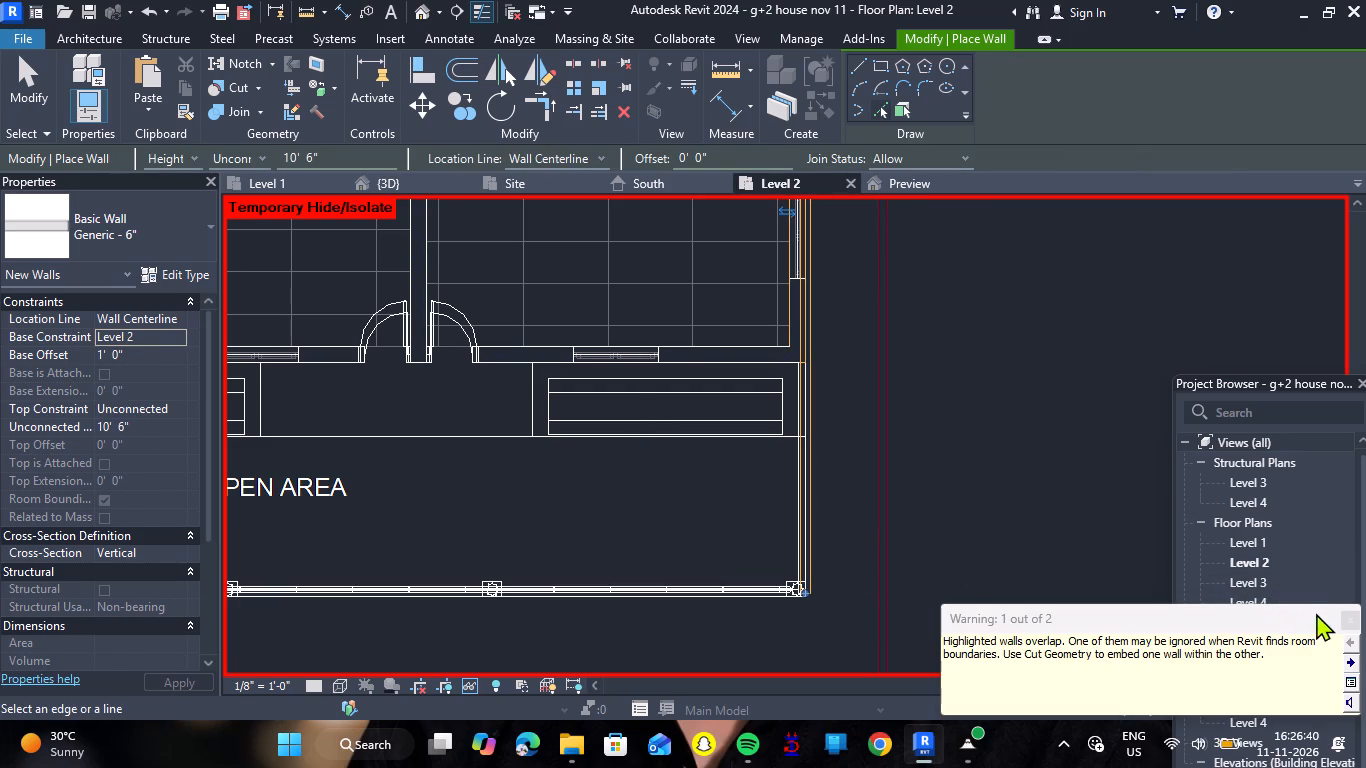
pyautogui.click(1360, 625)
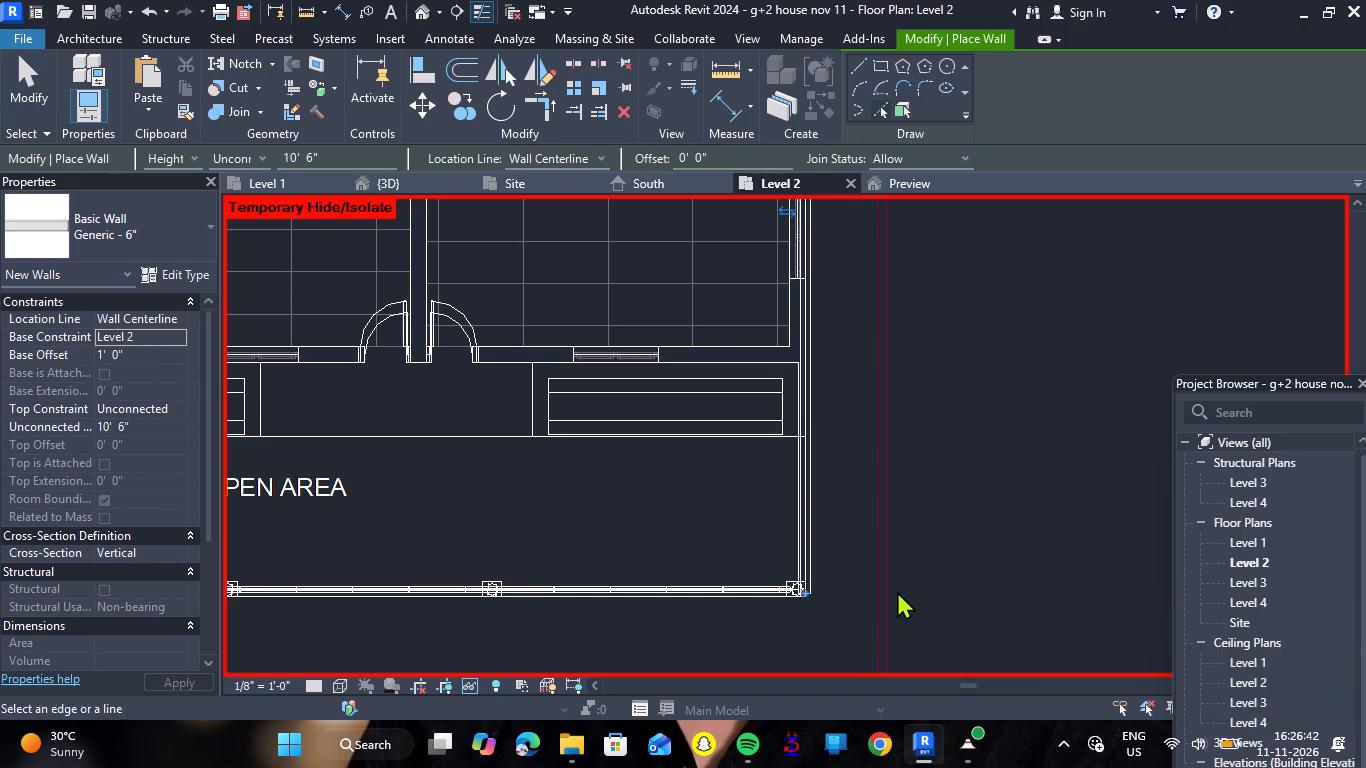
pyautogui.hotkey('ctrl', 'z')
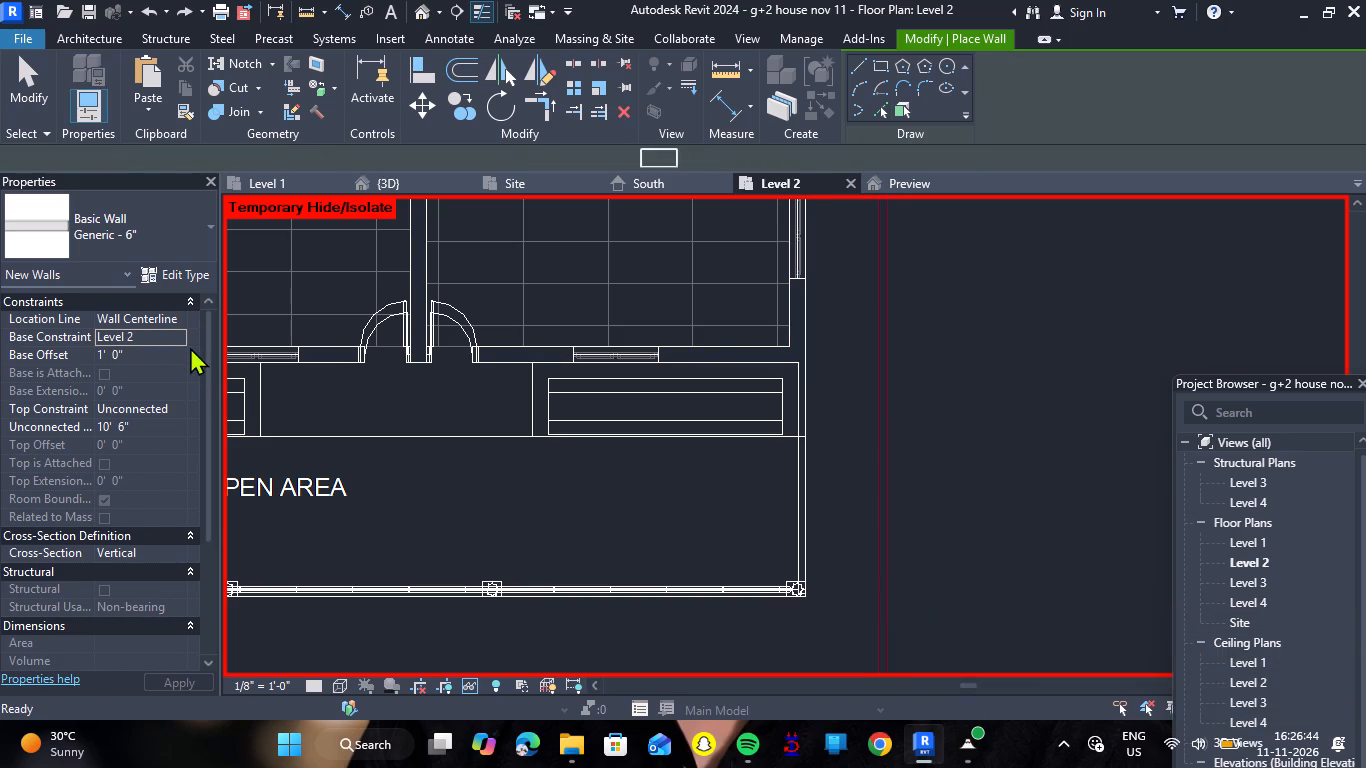
# Place a 10' 6" high Generic - 6" wall with base constraint Level 3 along the open area's right-hand wall line.
pyautogui.click(180, 336)
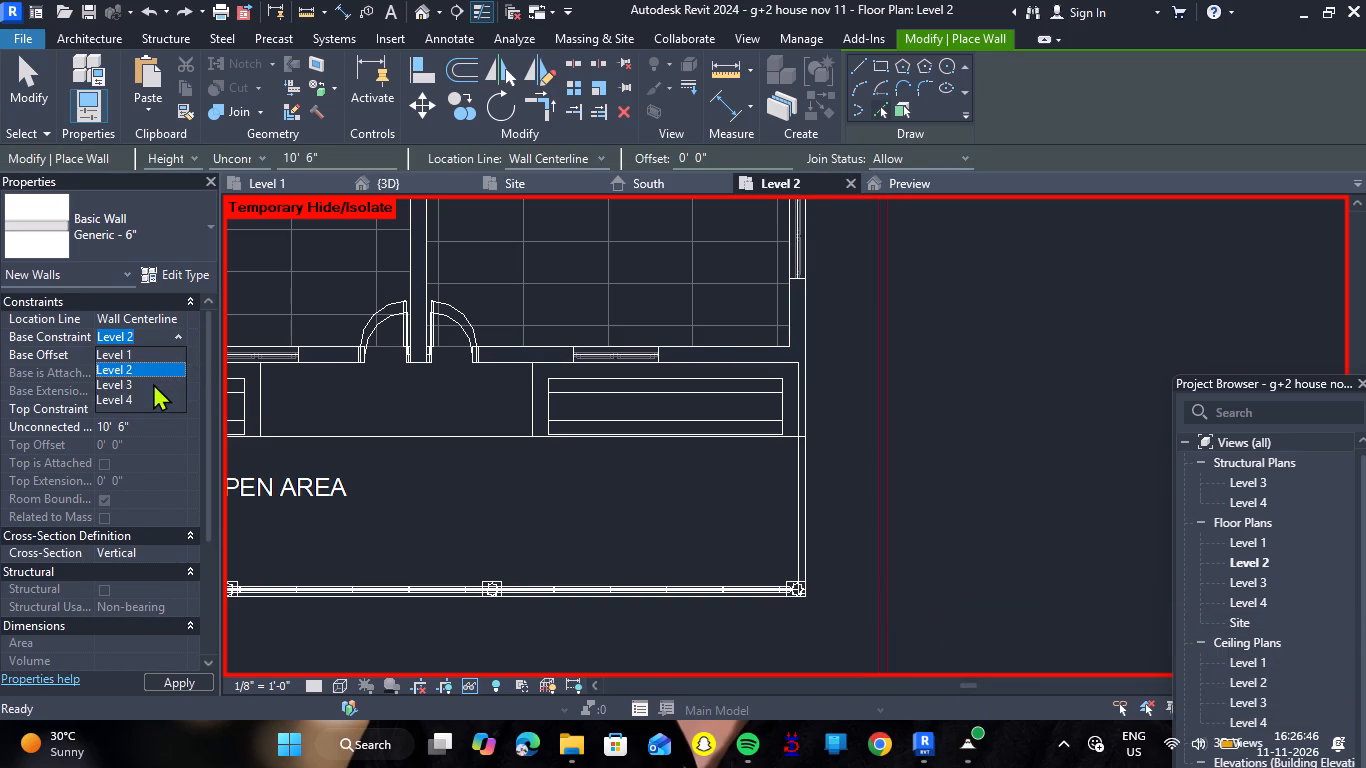
pyautogui.click(153, 383)
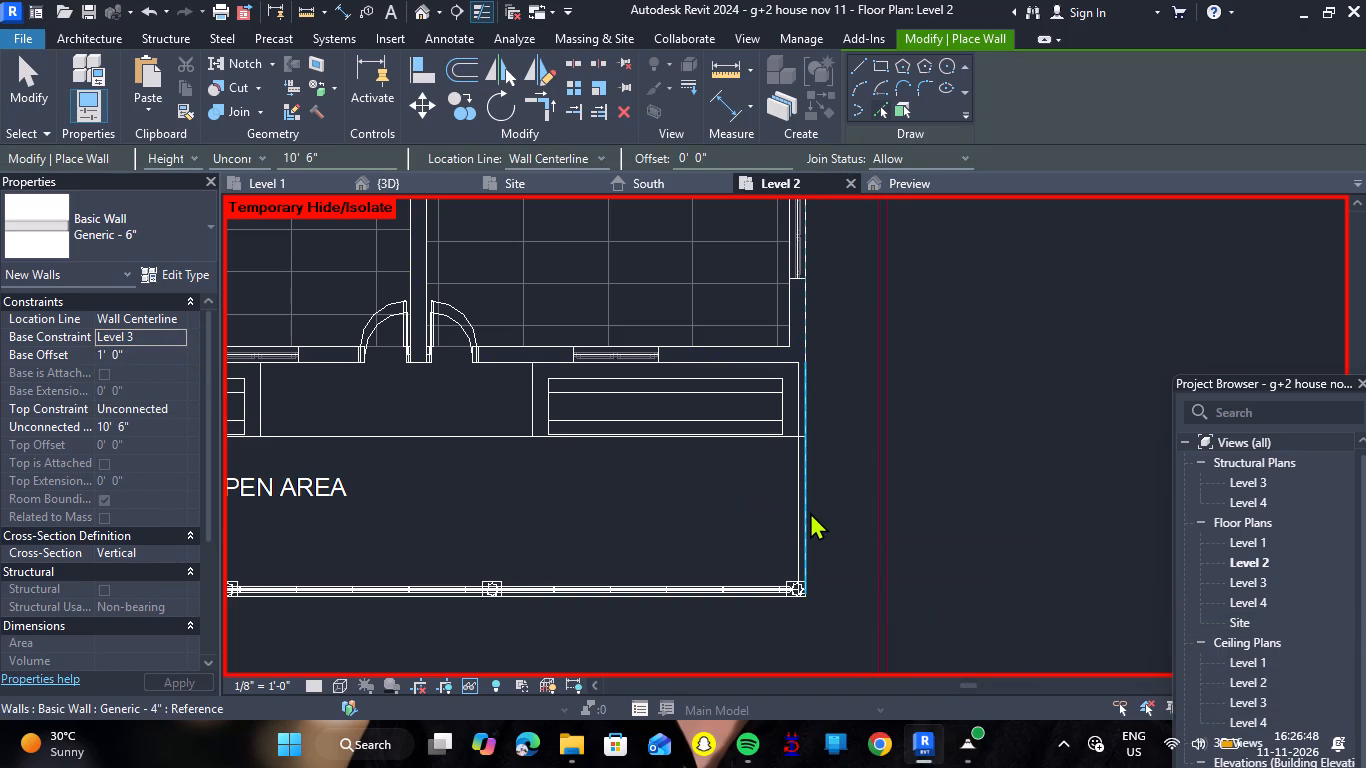
pyautogui.click(810, 512)
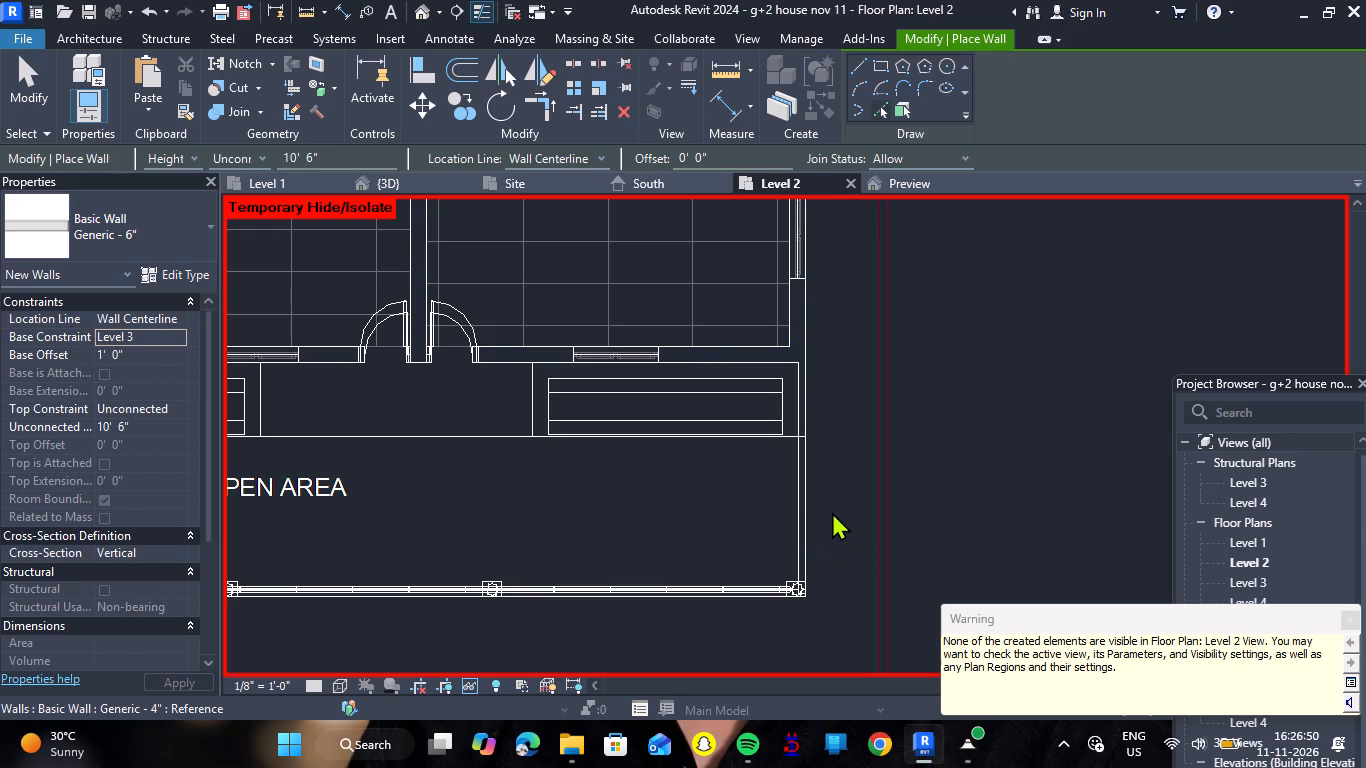
# Place a 10' 6" high Generic - 6" wall with base constraint Level 3 along the open area's left-hand wall line and check it in 3D.
pyautogui.scroll(-8, 818, 514)
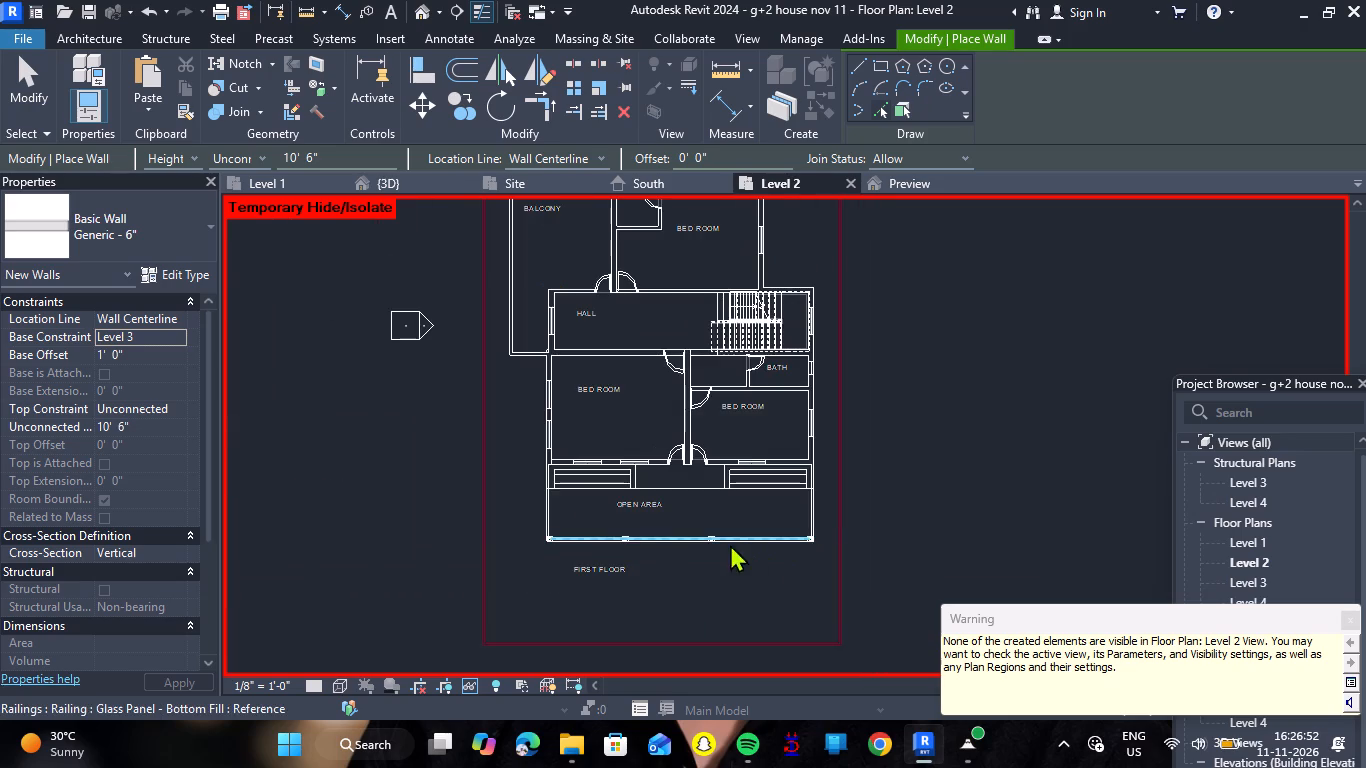
pyautogui.scroll(7, 642, 540)
pyautogui.scroll(2, 354, 504)
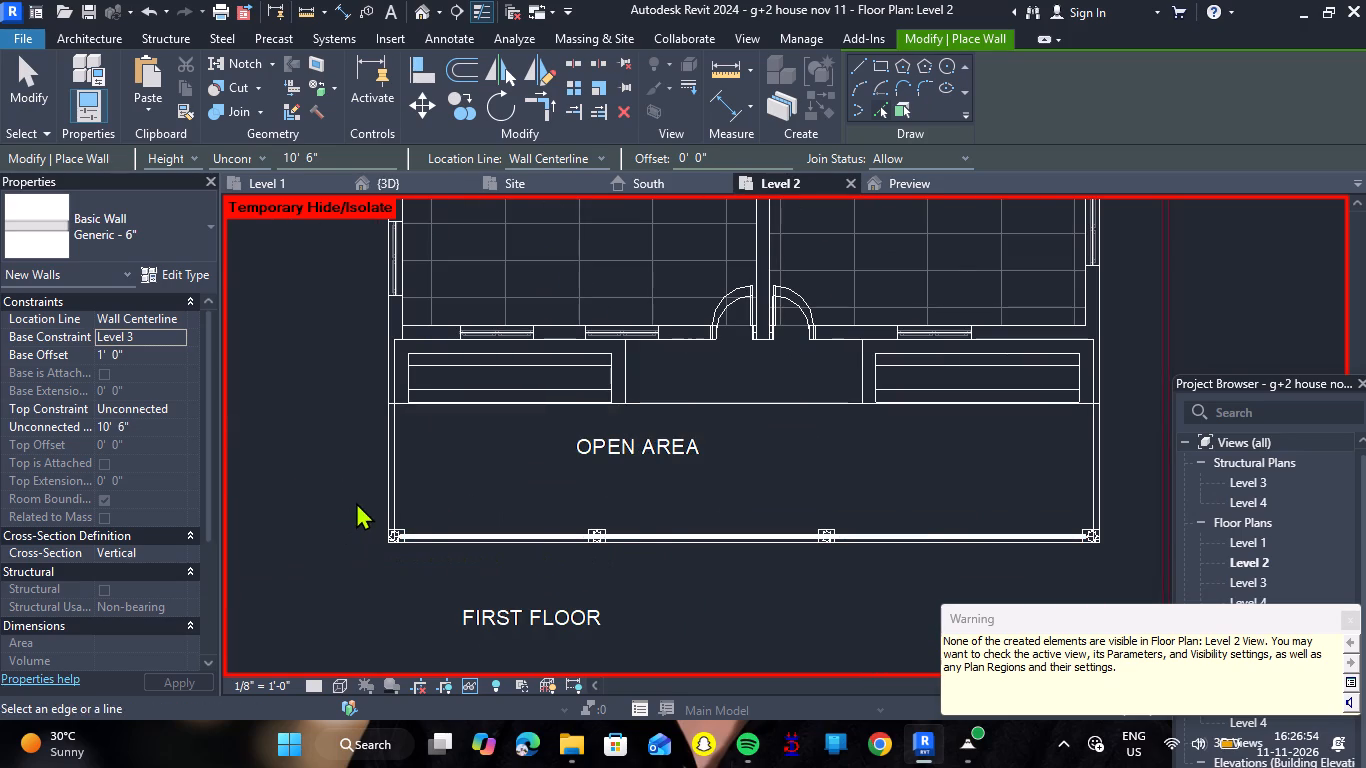
pyautogui.scroll(6, 356, 502)
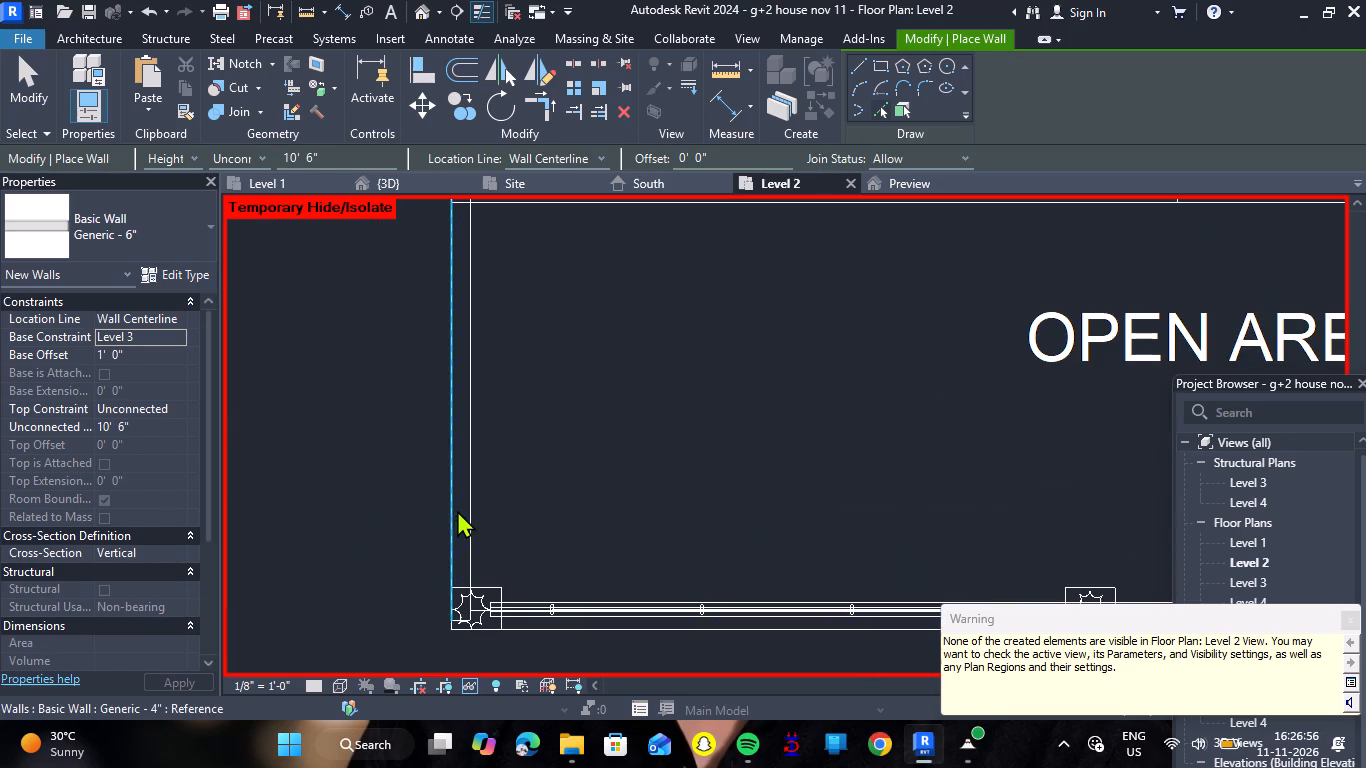
pyautogui.click(470, 513)
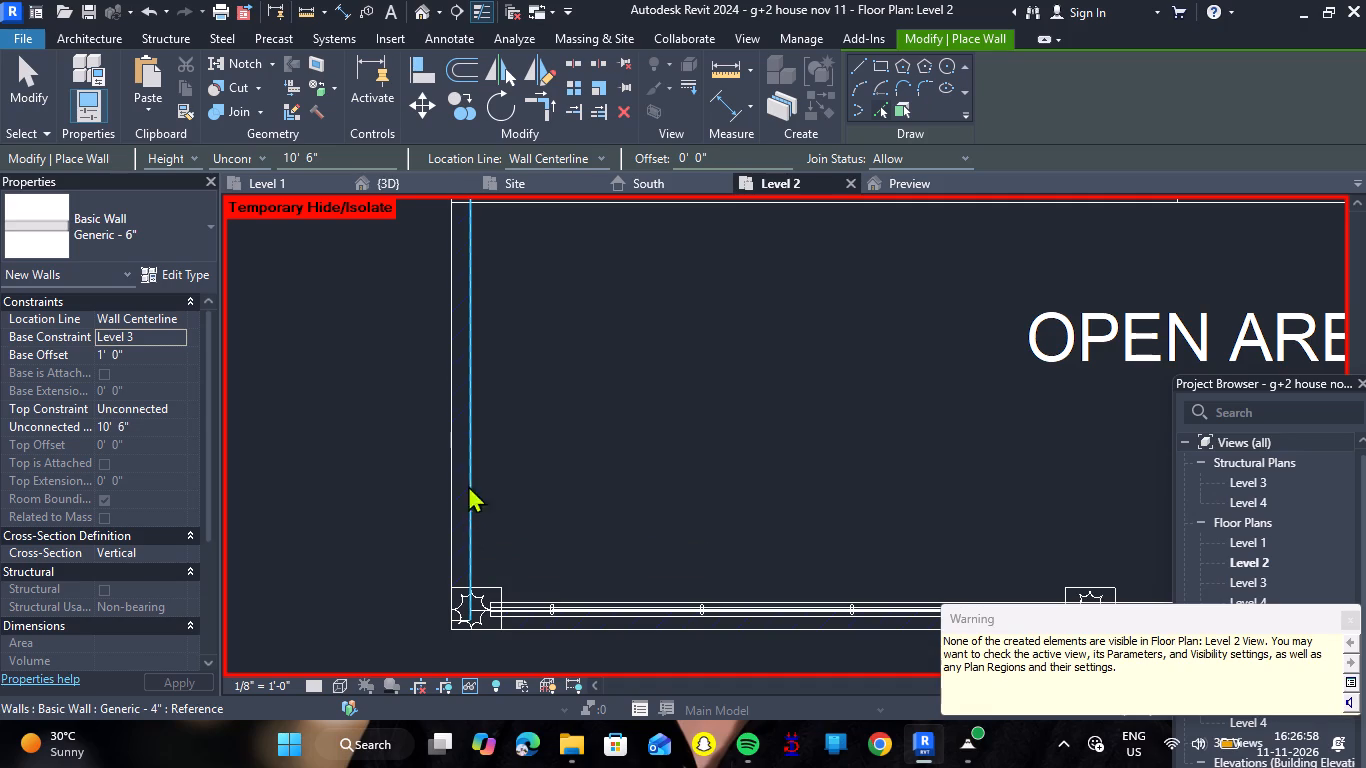
pyautogui.click(408, 184)
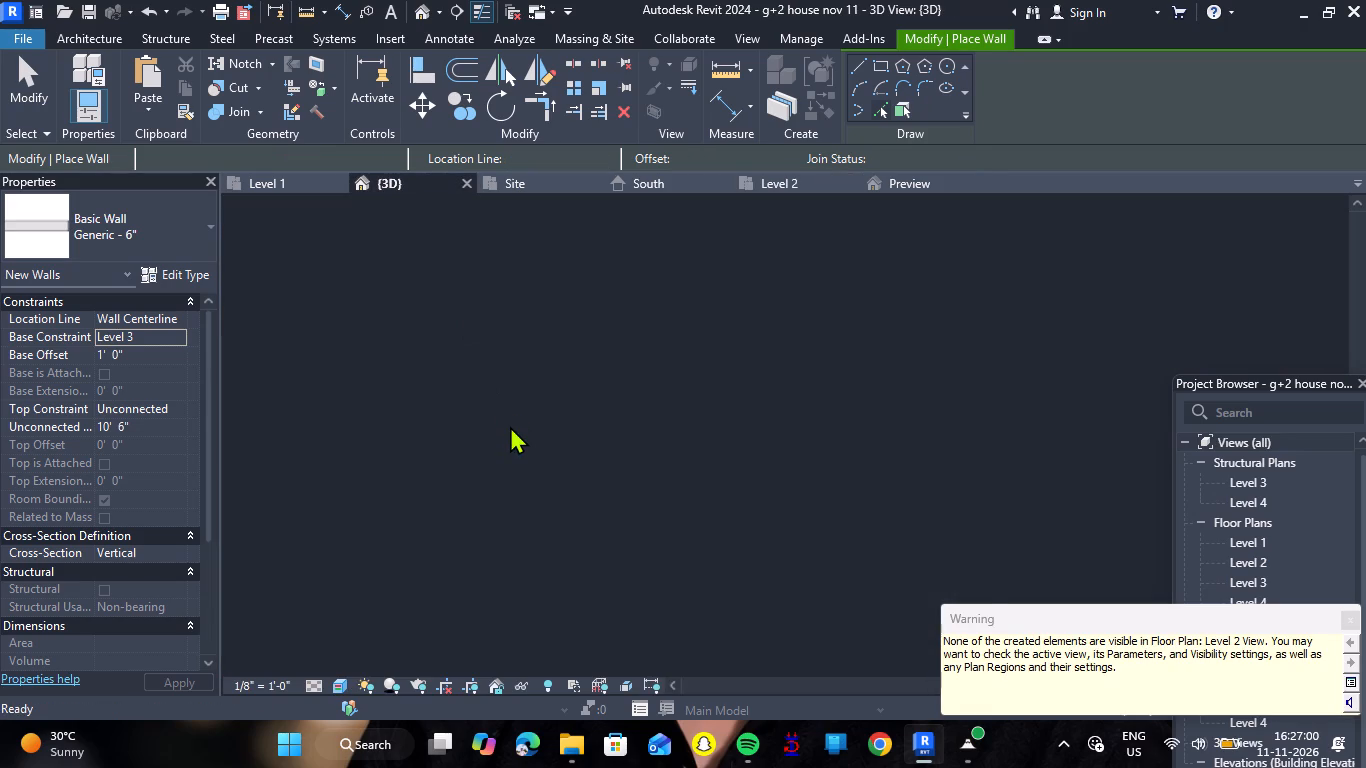
pyautogui.scroll(5, 599, 398)
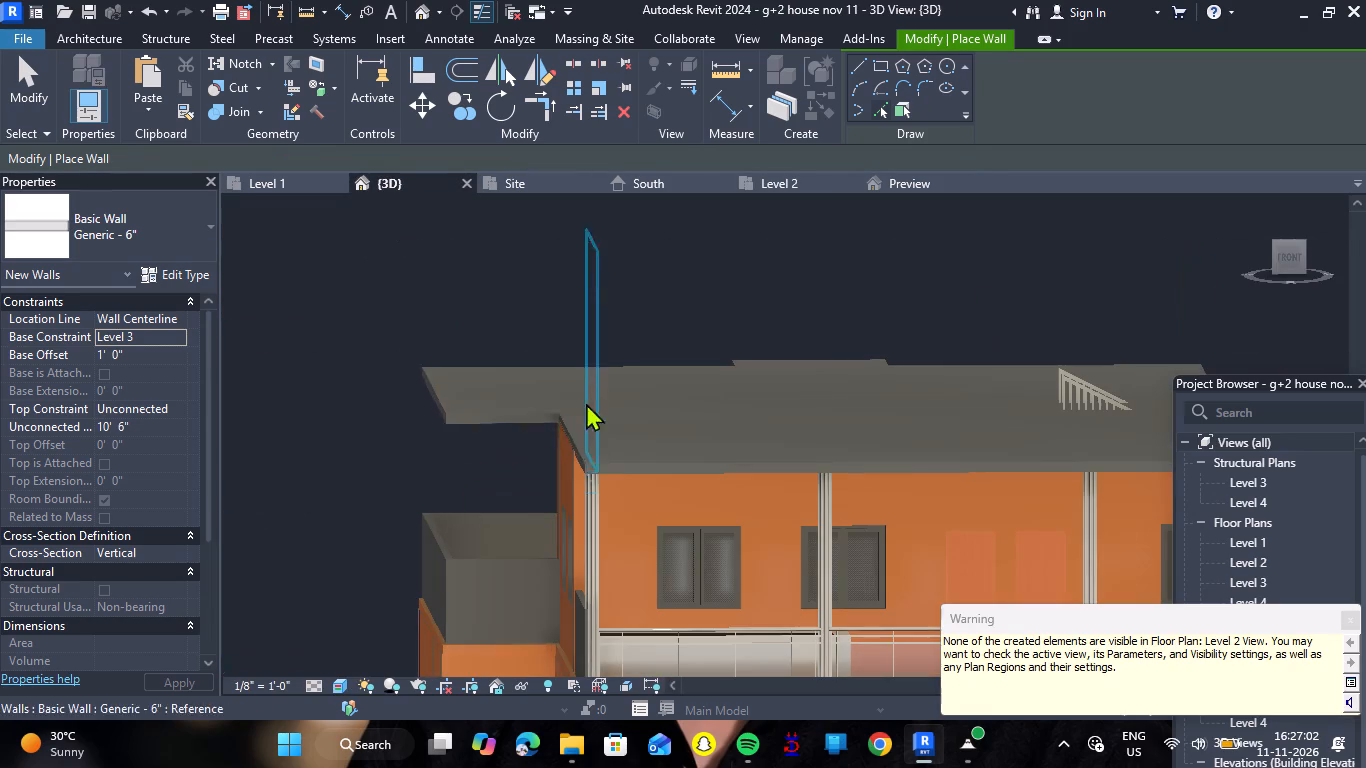
pyautogui.scroll(-5, 603, 433)
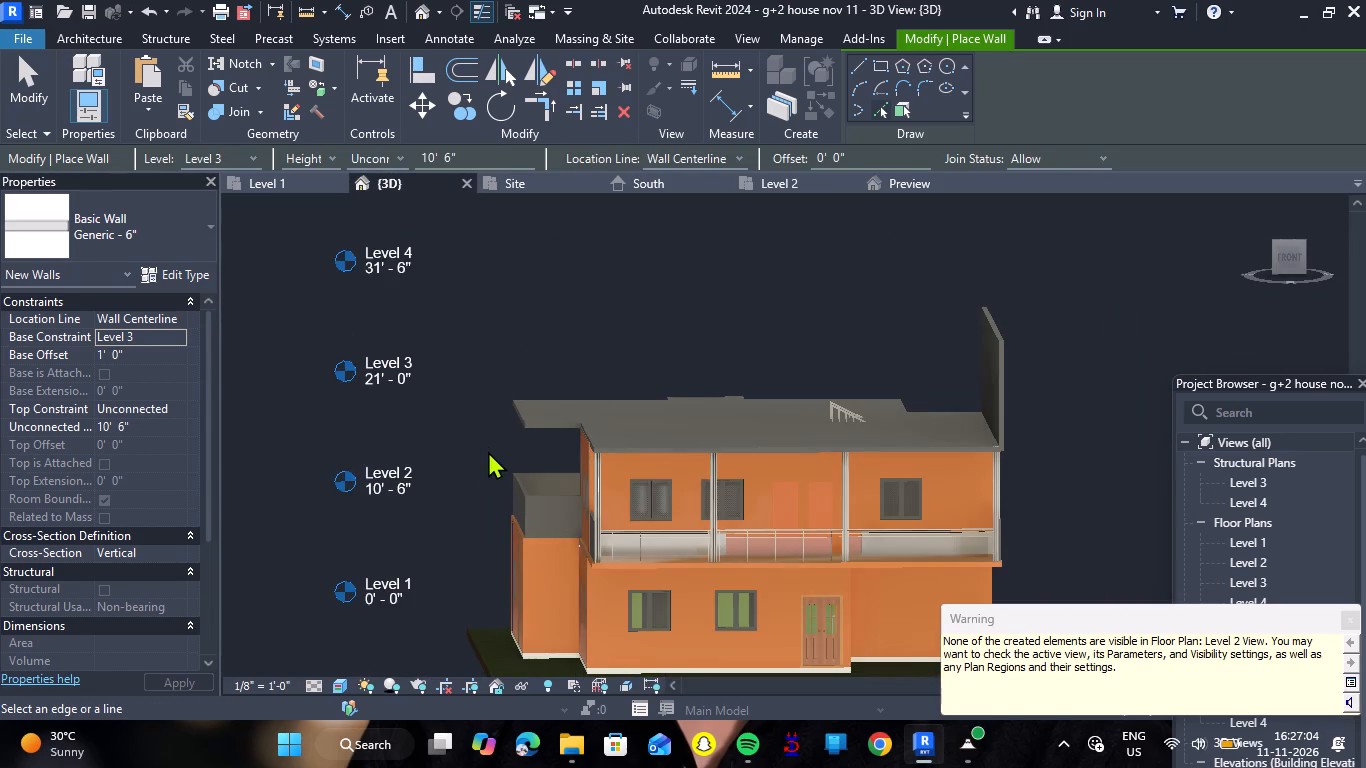
pyautogui.click(478, 449)
pyautogui.scroll(3, 1036, 402)
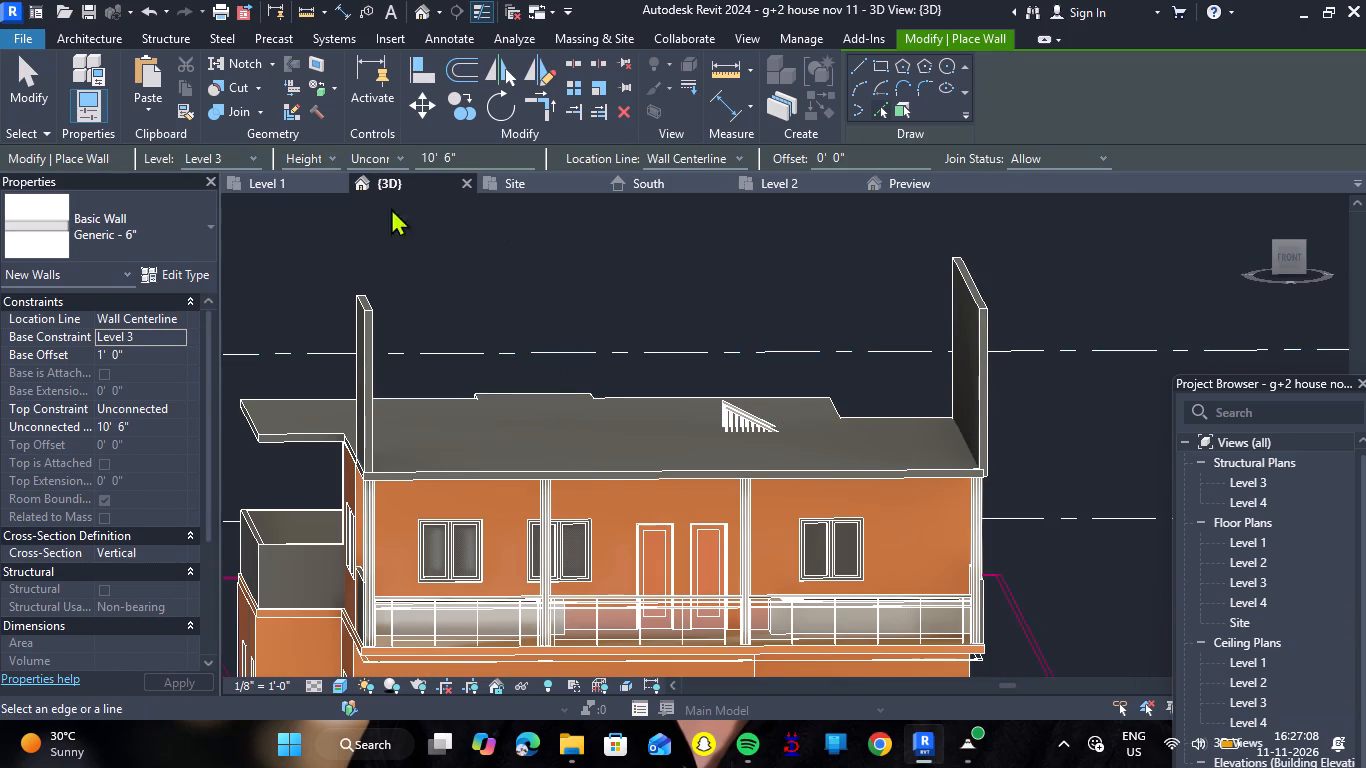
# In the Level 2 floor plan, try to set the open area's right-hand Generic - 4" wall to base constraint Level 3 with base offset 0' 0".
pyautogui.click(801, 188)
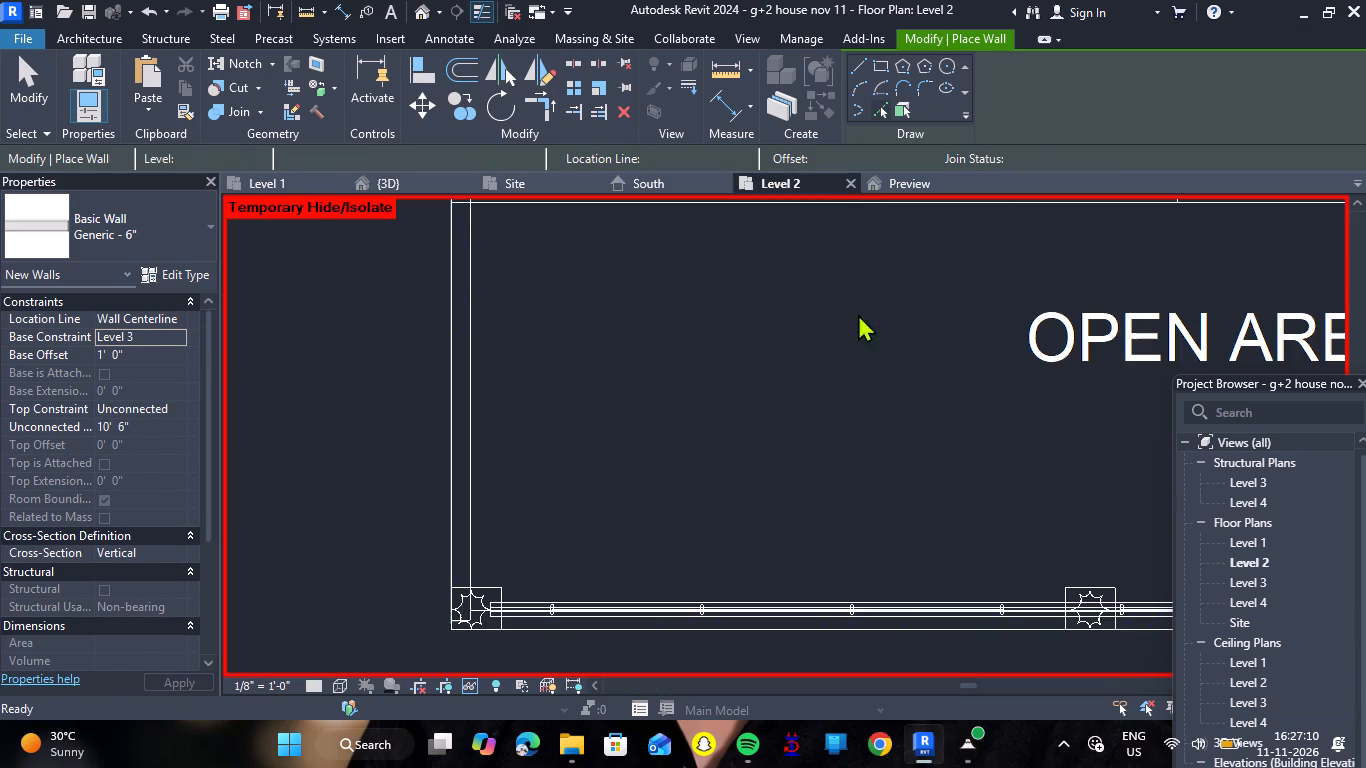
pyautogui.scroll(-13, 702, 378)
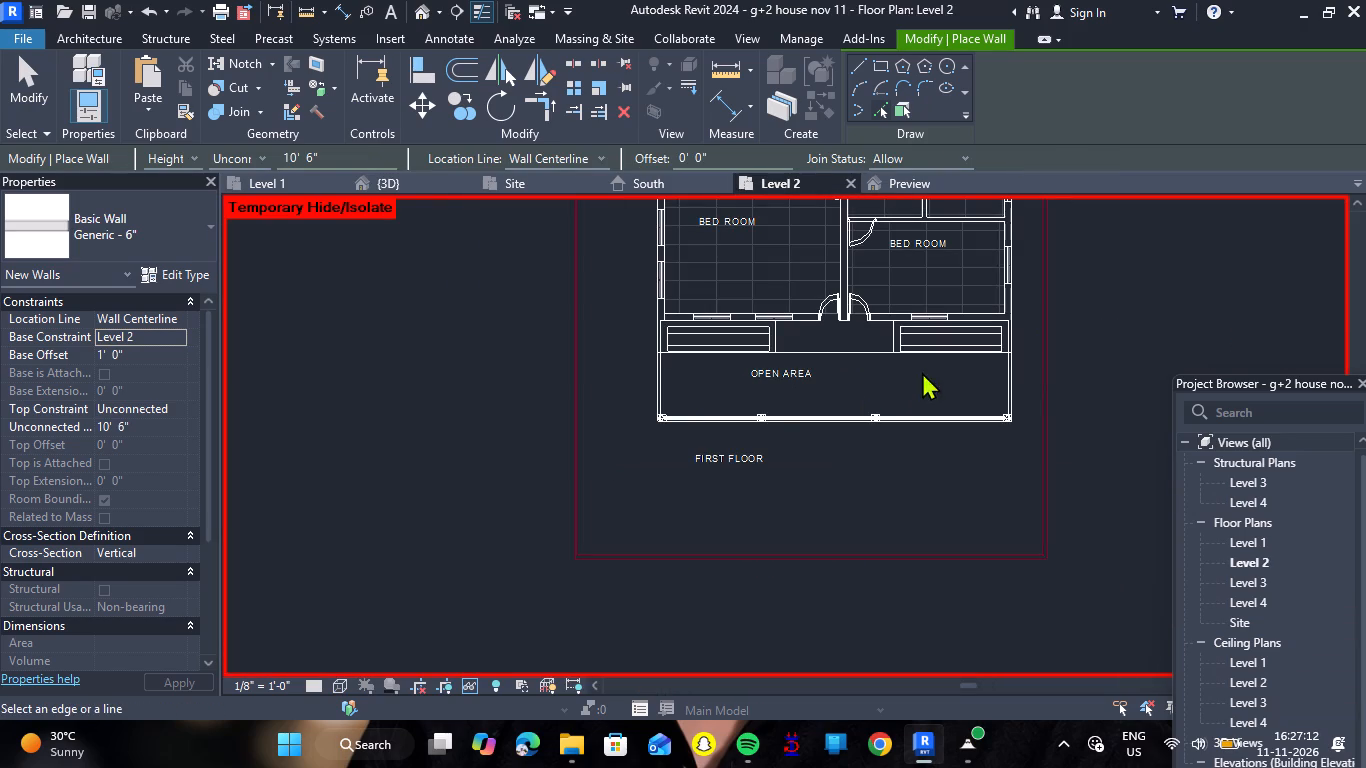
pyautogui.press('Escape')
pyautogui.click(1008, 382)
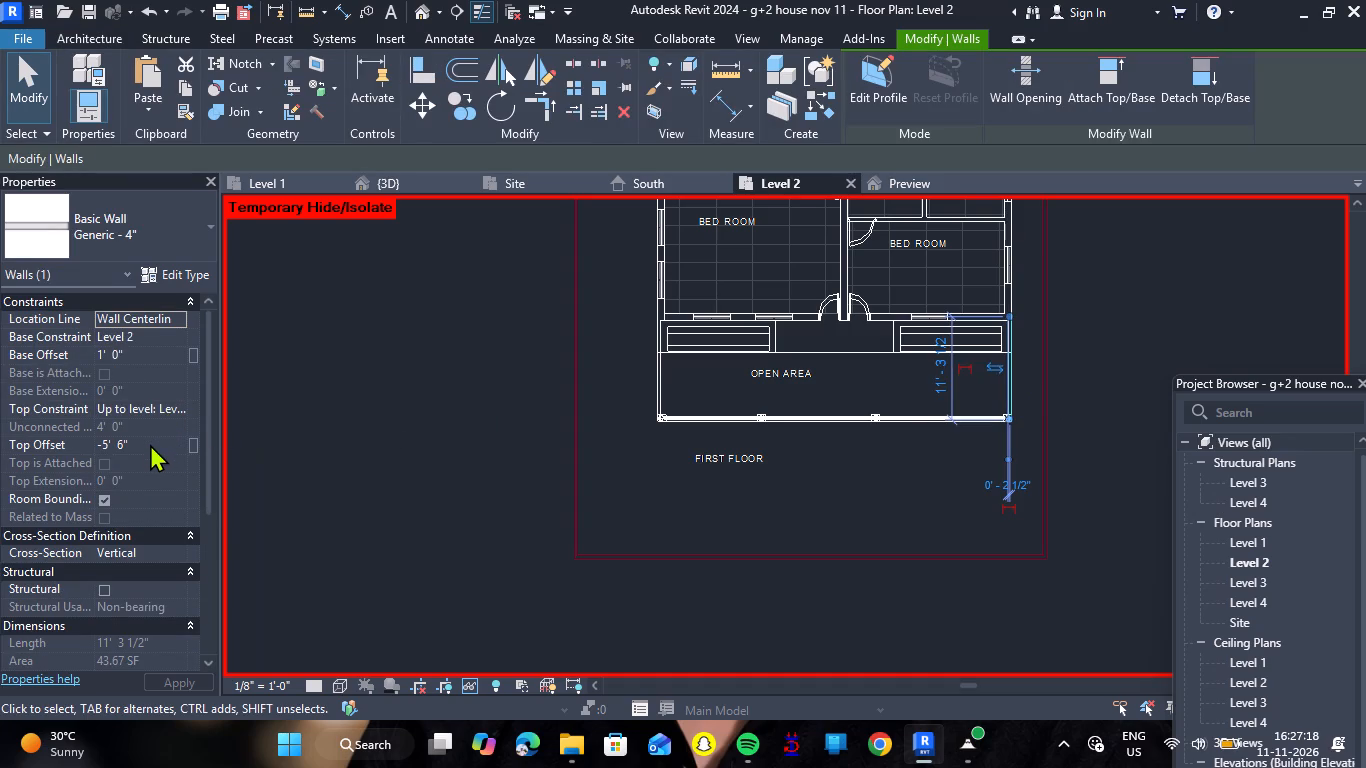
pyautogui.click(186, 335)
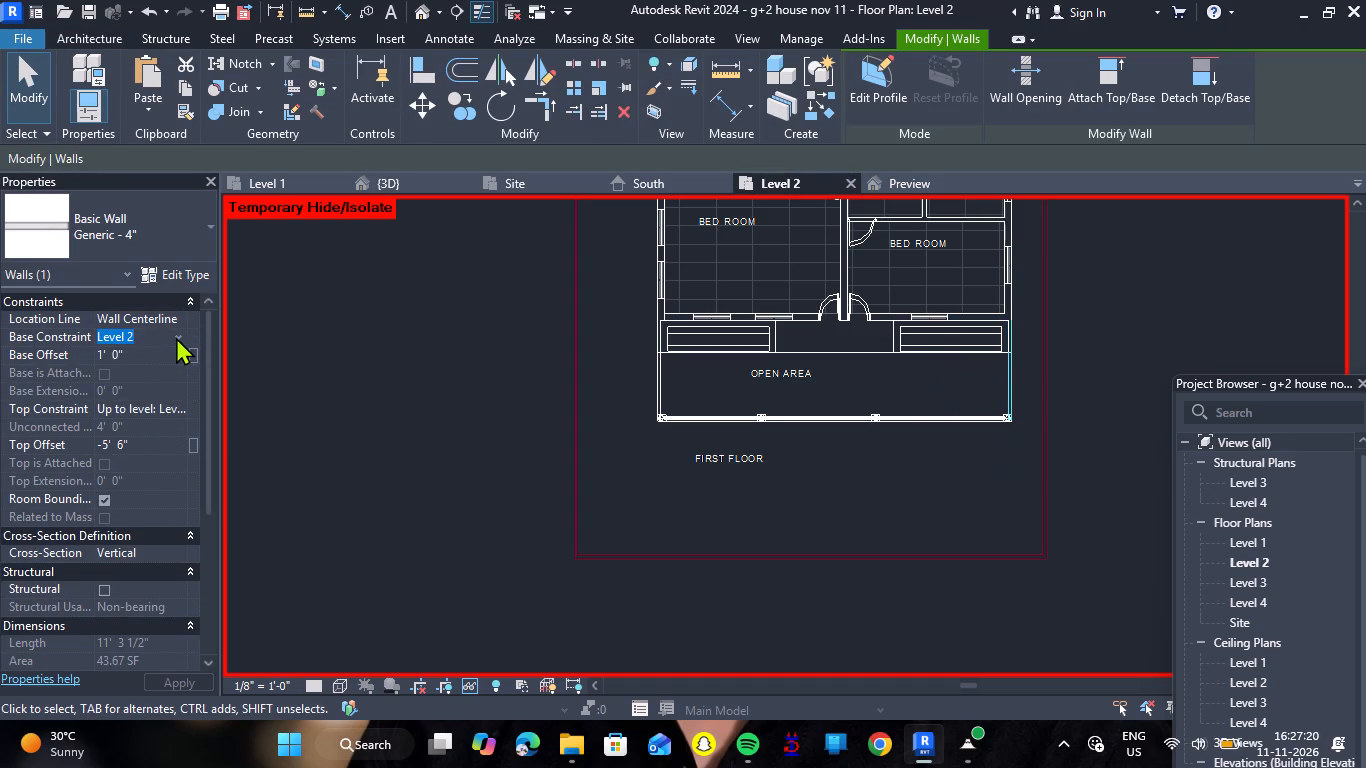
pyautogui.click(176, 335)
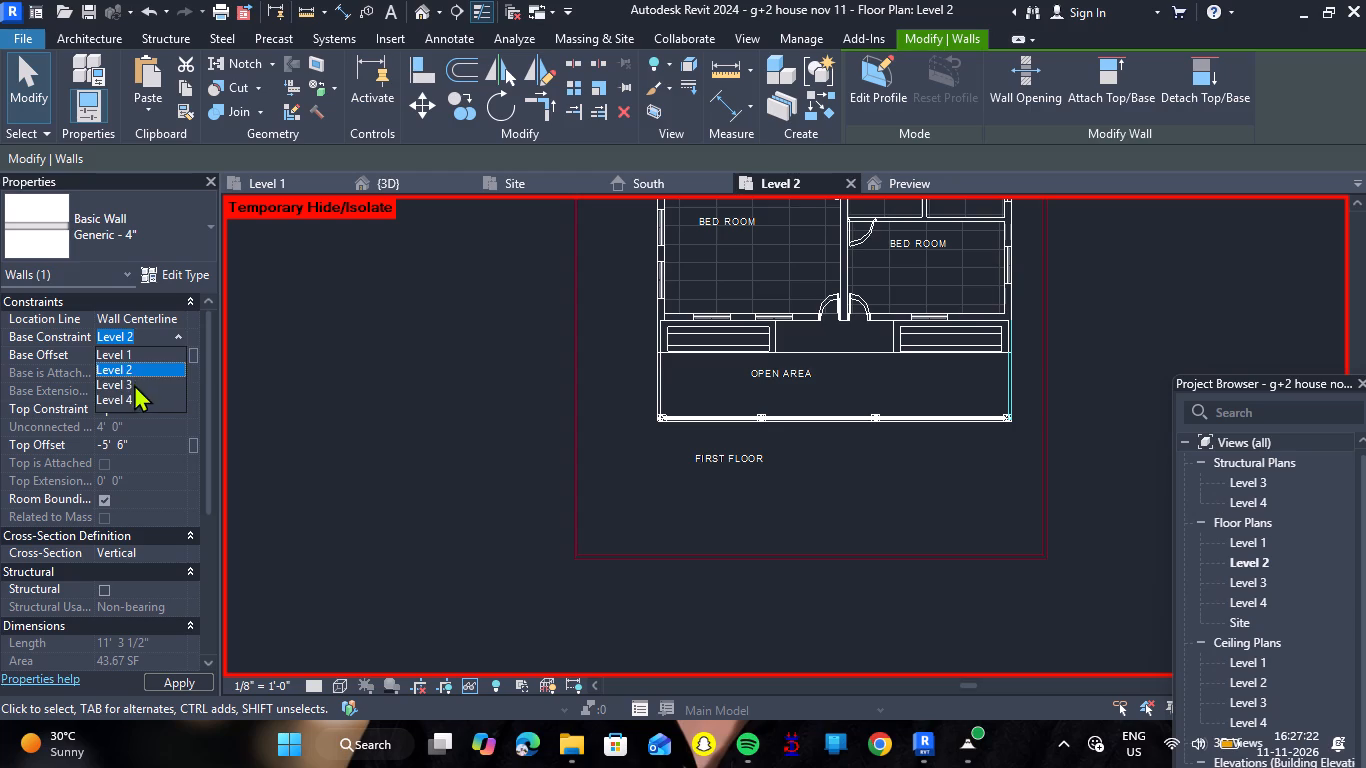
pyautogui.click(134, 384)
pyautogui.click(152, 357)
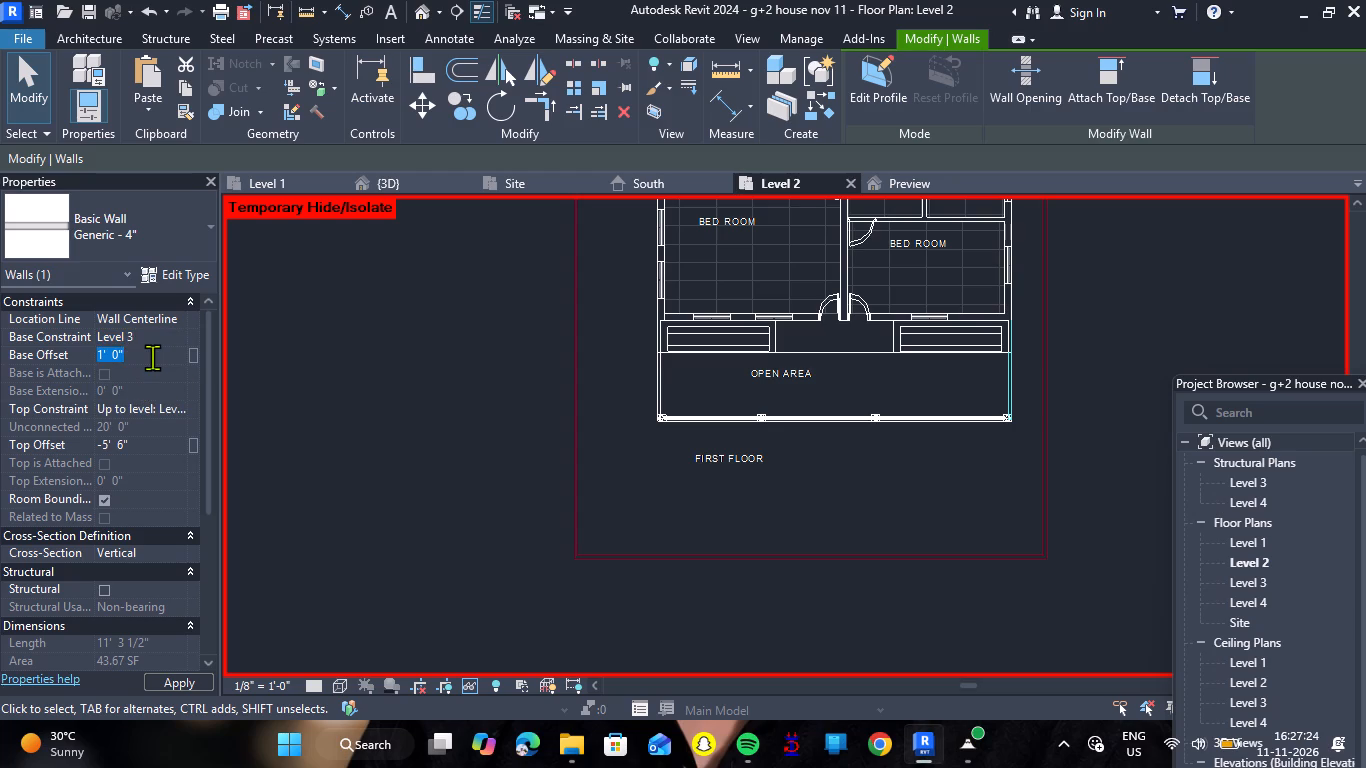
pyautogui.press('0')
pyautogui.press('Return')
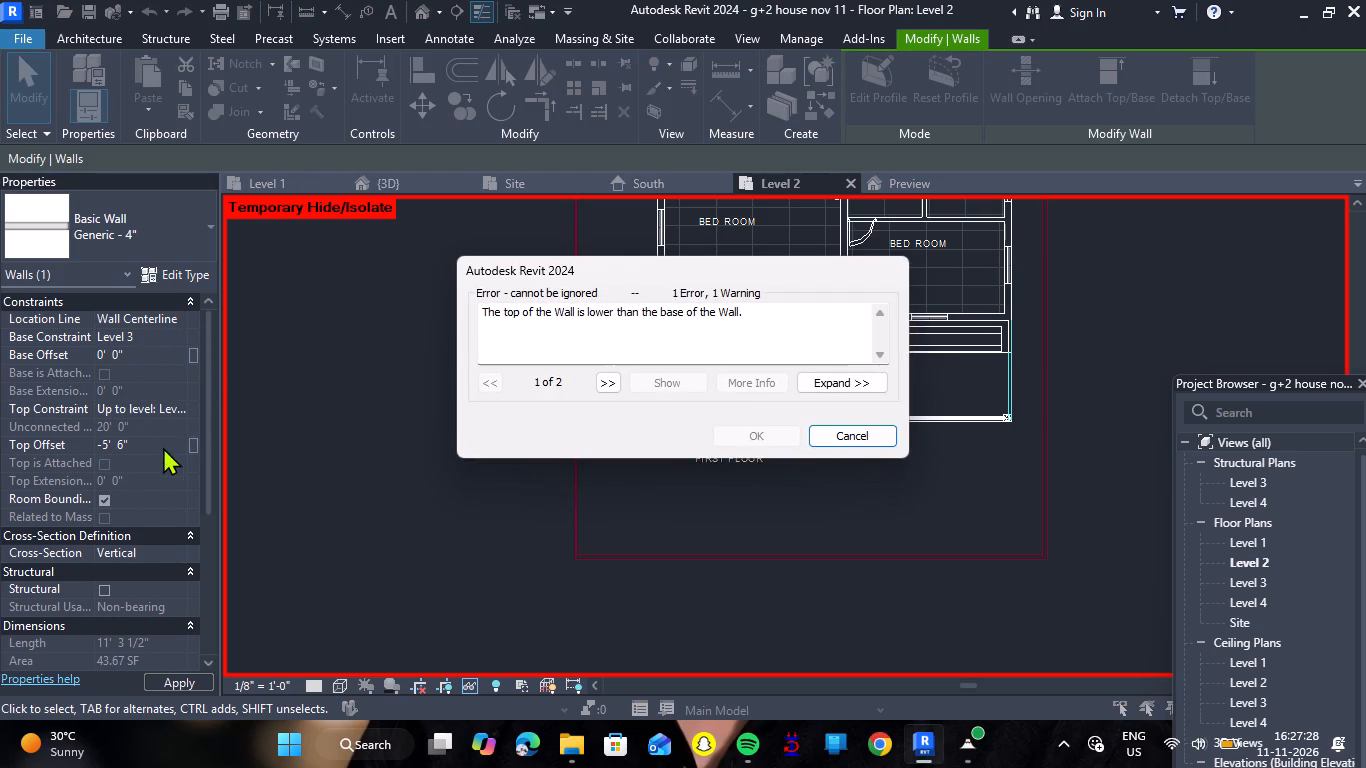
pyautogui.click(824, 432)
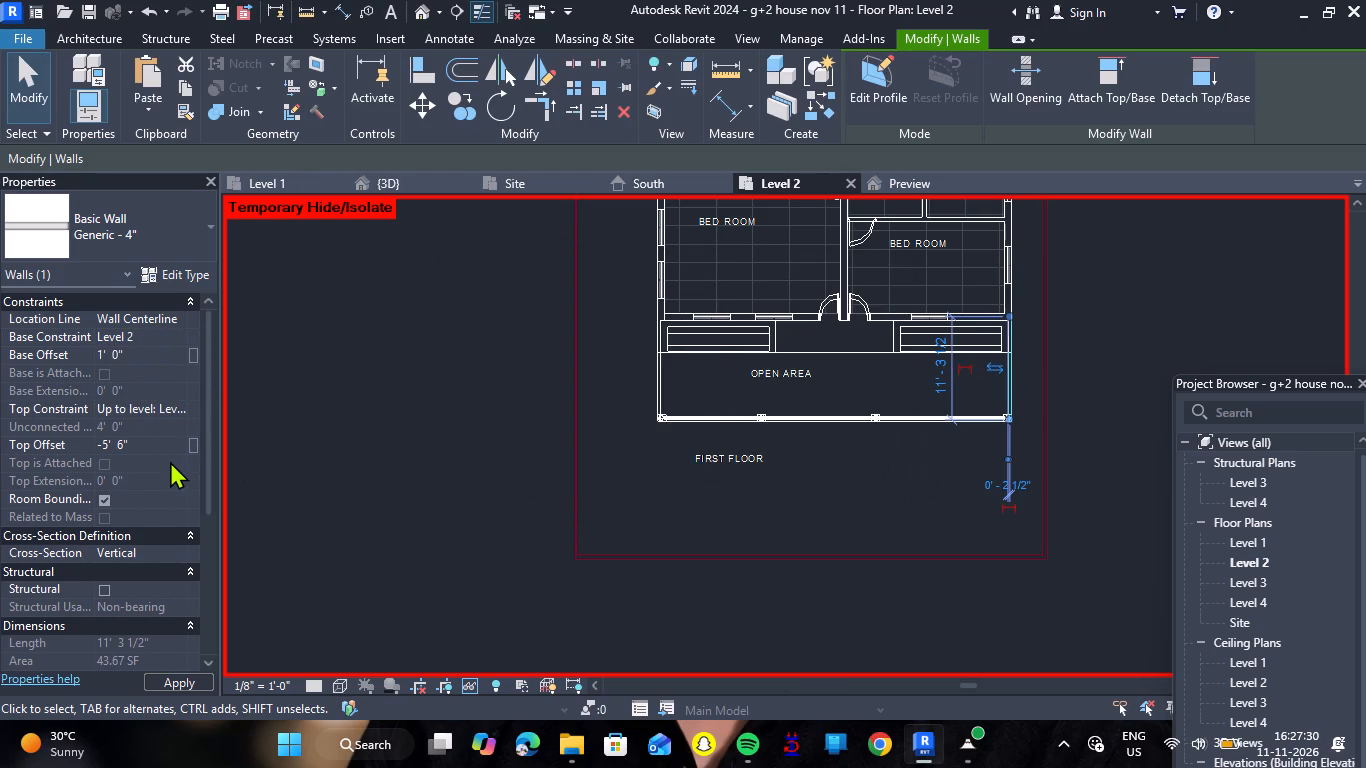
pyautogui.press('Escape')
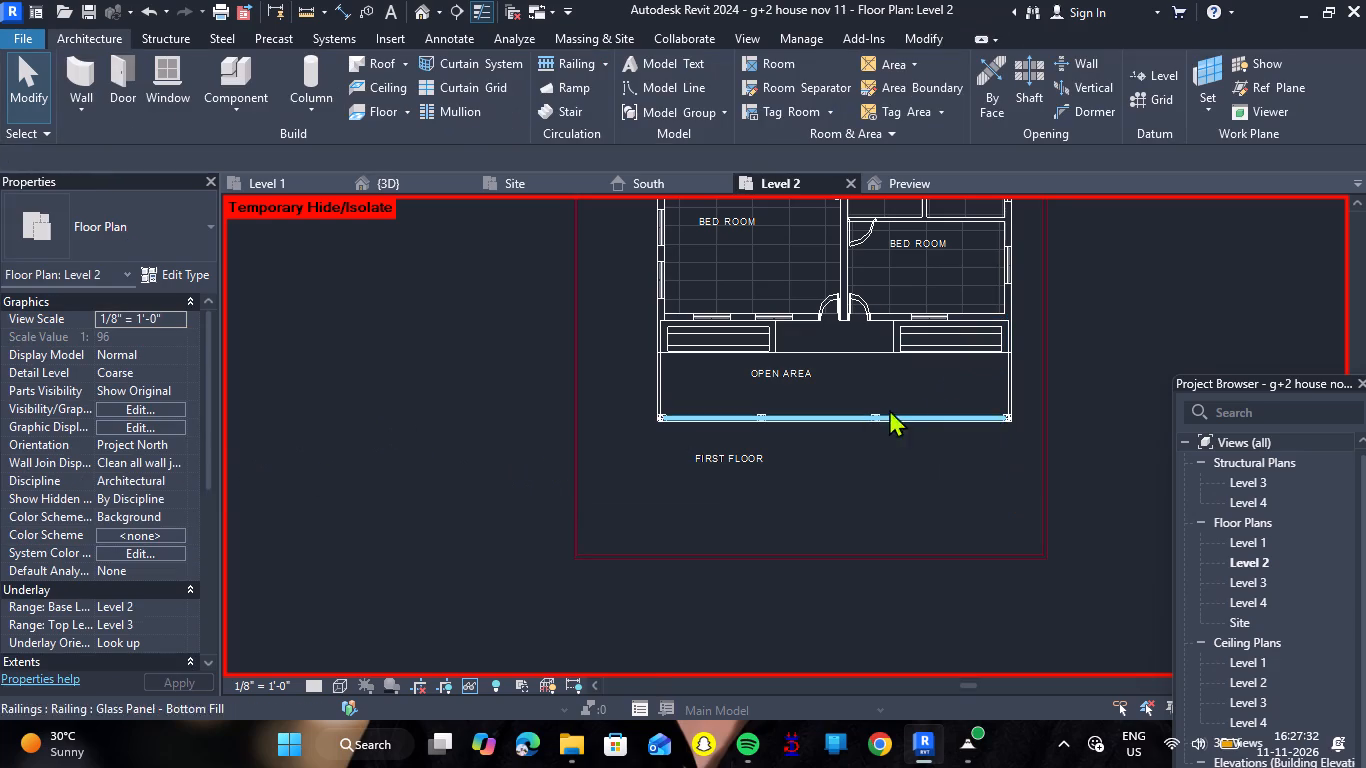
# Select the Generic - 4" wall on the open area's right-hand side again.
pyautogui.click(1009, 378)
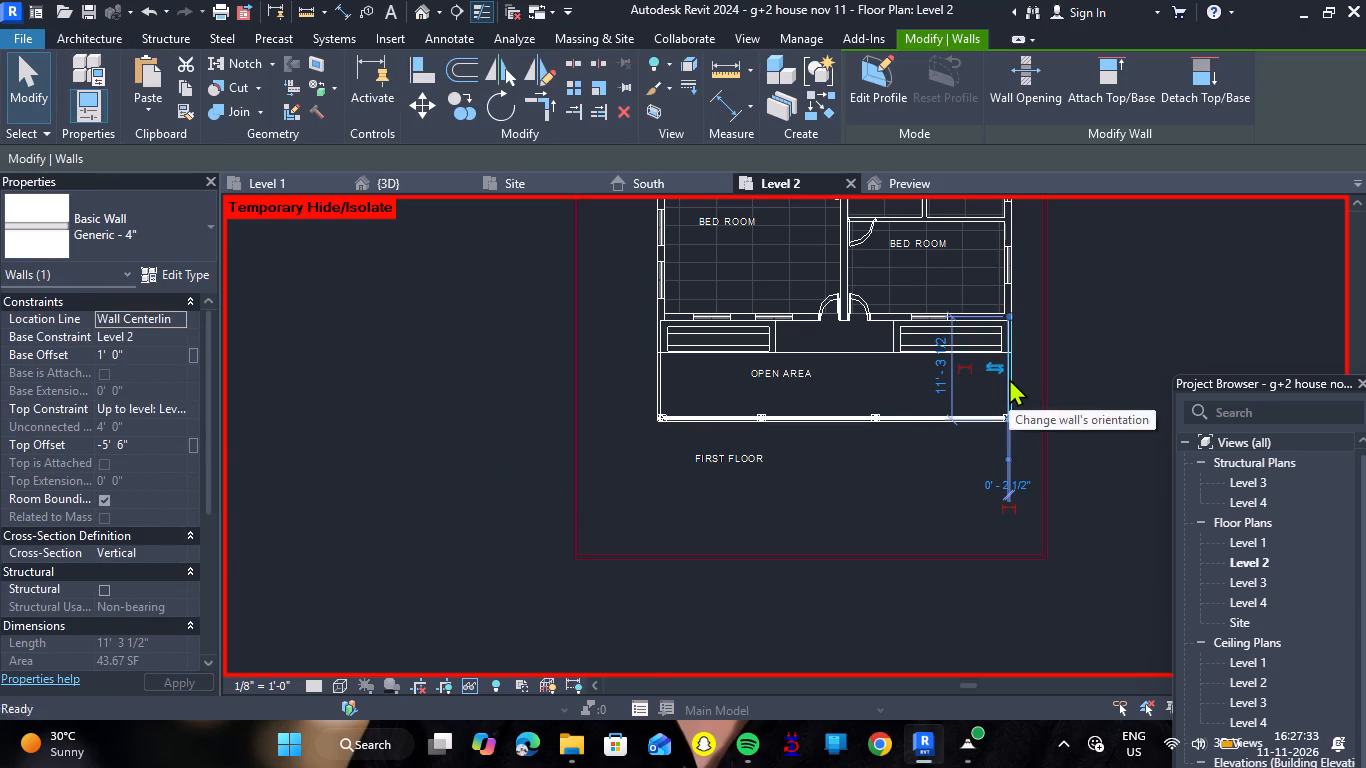
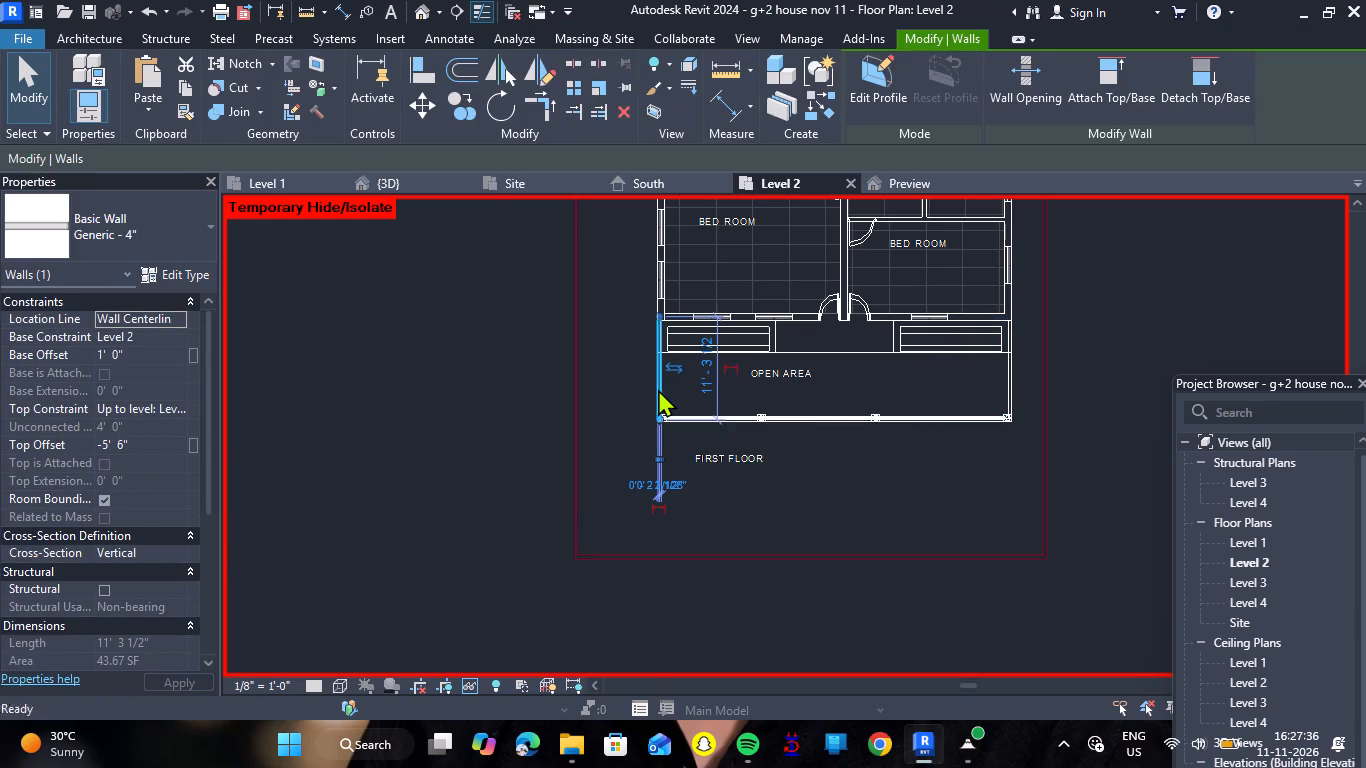
# Start a Glass Panel - Bottom Fill railing path and set its base level to Level 3.
pyautogui.scroll(-6, 551, 343)
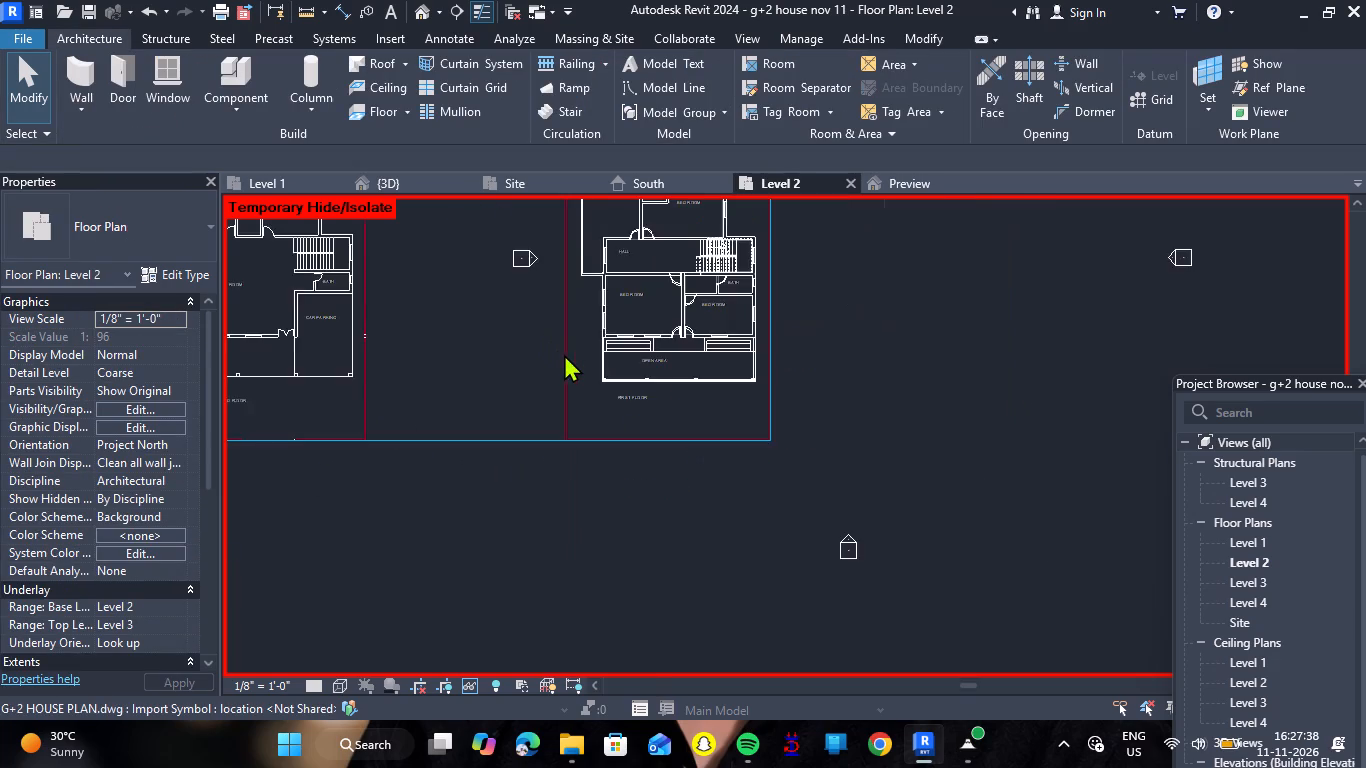
pyautogui.scroll(-5, 564, 354)
pyautogui.scroll(7, 579, 271)
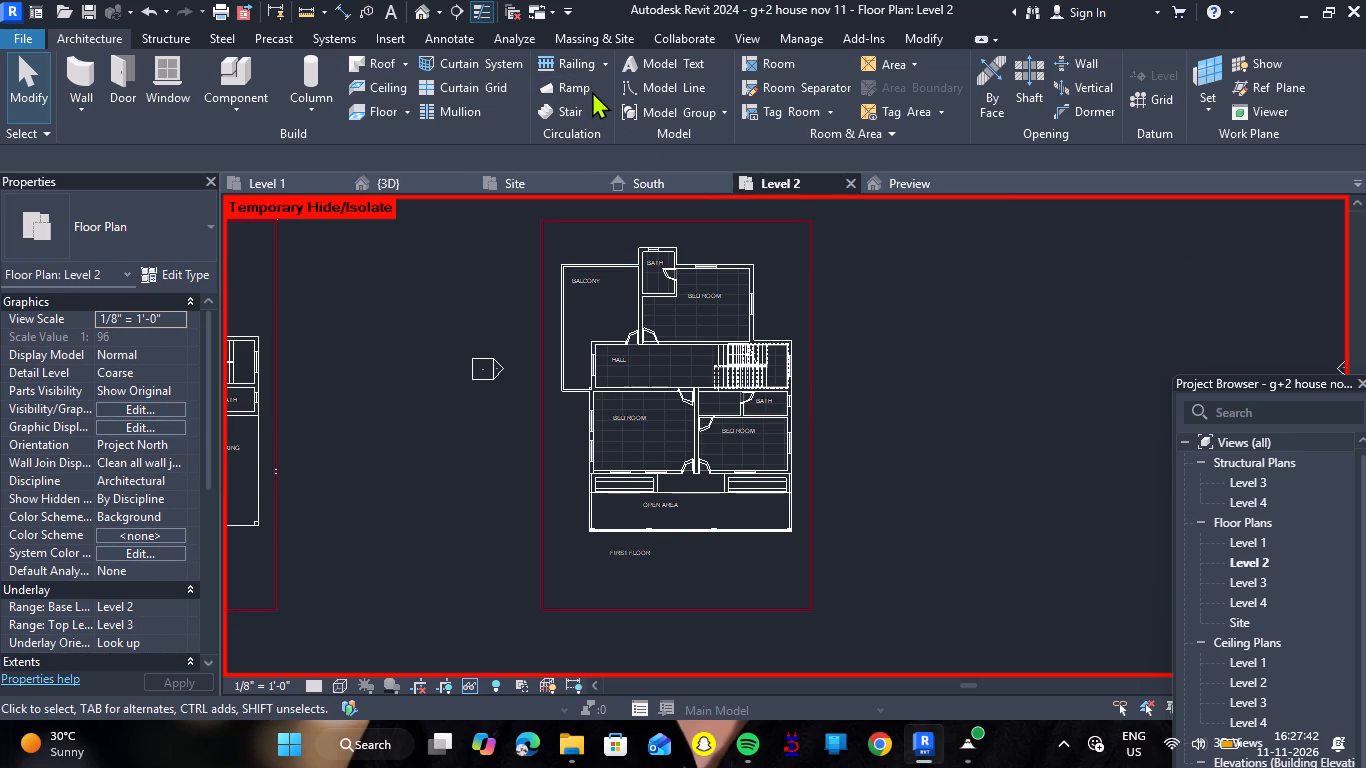
pyautogui.click(568, 73)
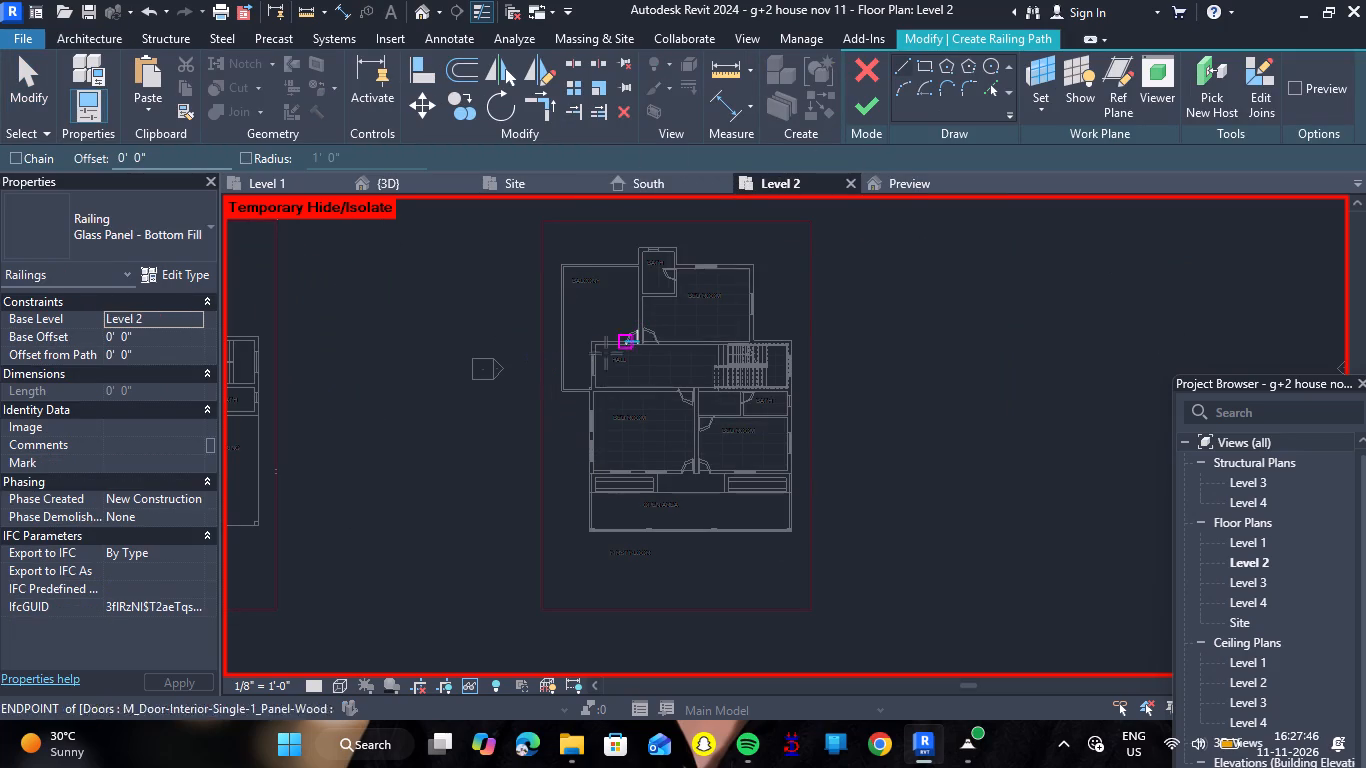
pyautogui.click(197, 323)
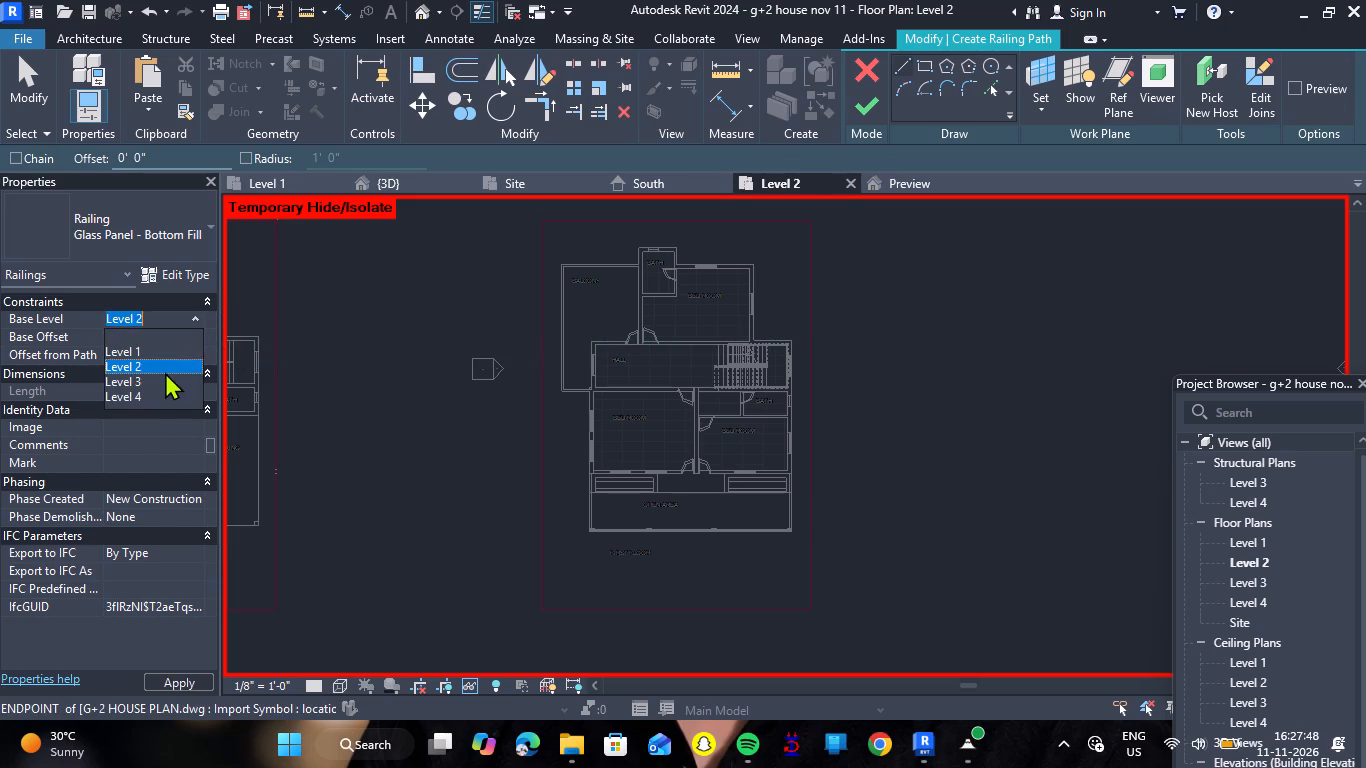
pyautogui.click(158, 383)
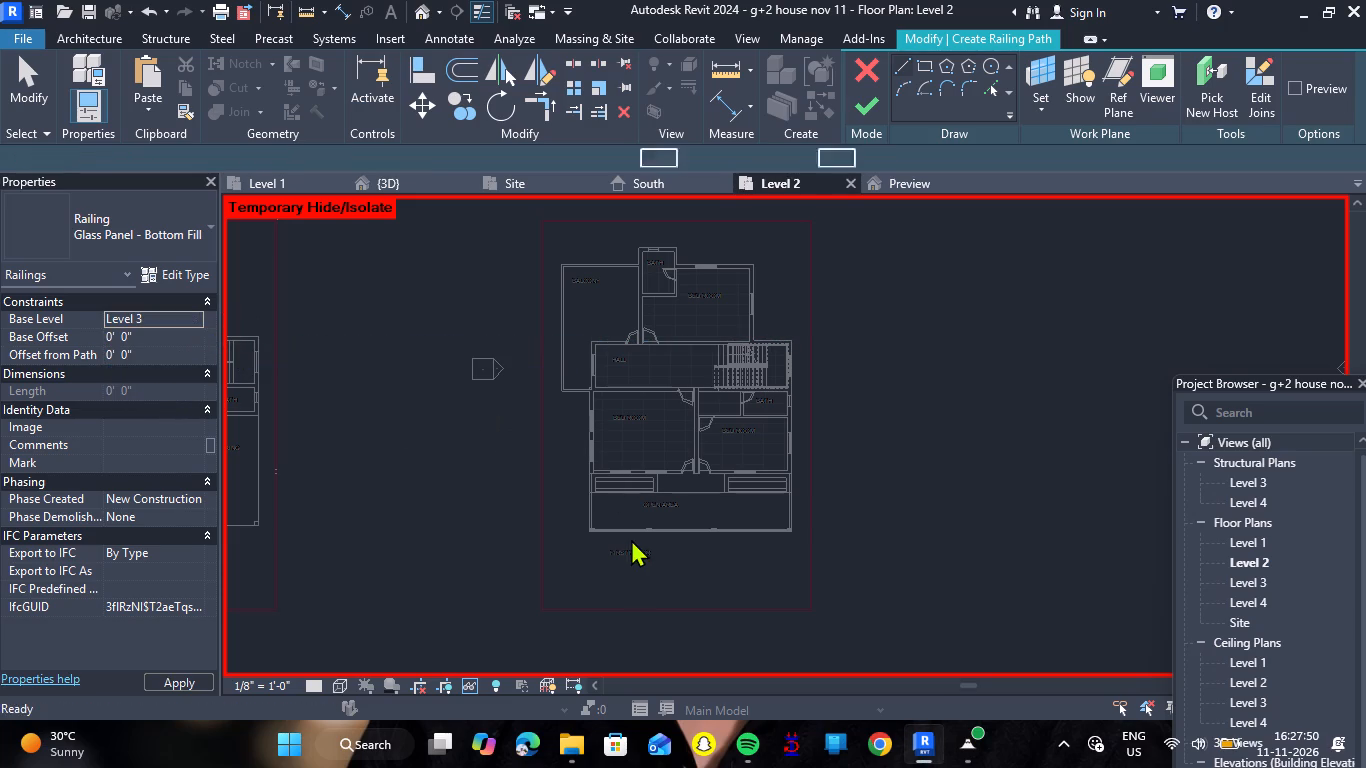
# Pick the outer wall edges as path lines along the east side, from the open area past the stairs to the northern bedroom's north wall.
pyautogui.scroll(5, 791, 537)
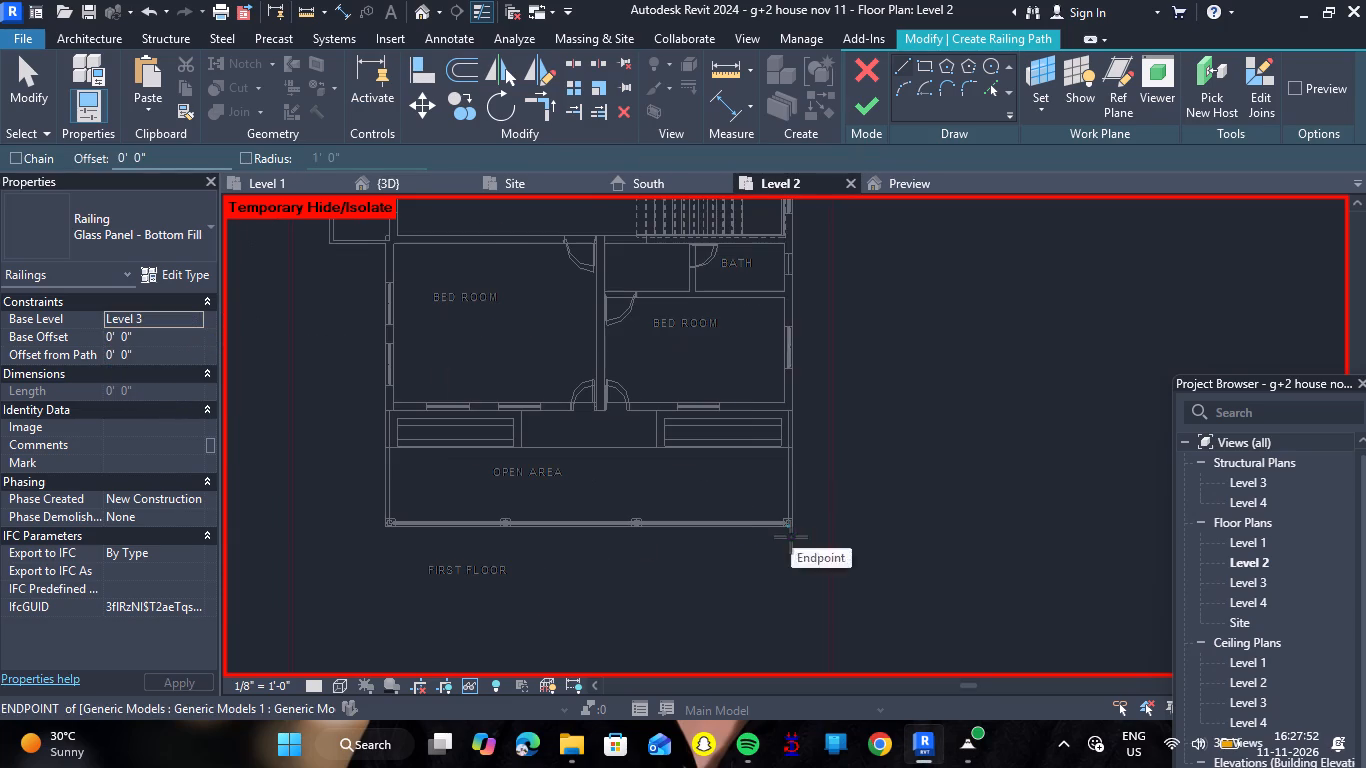
pyautogui.click(986, 87)
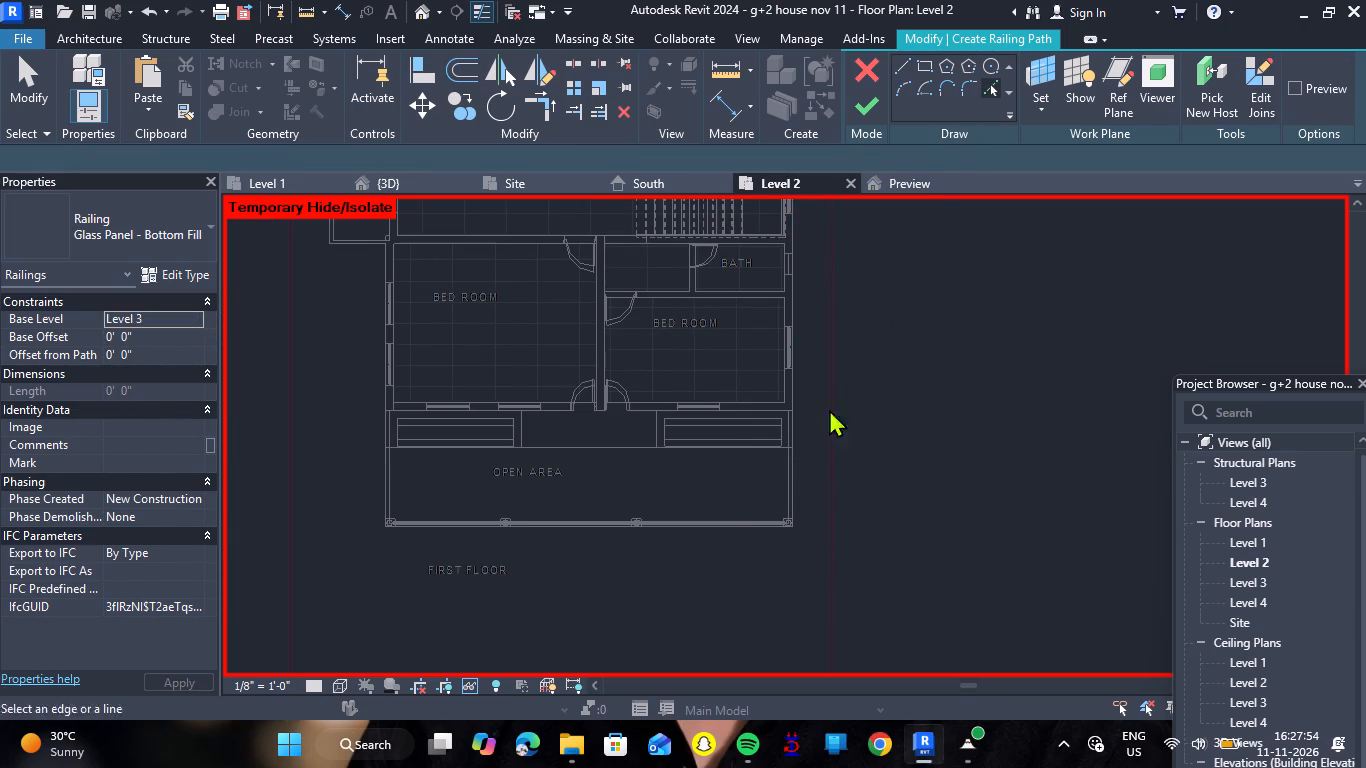
pyautogui.scroll(5, 798, 459)
pyautogui.click(791, 473)
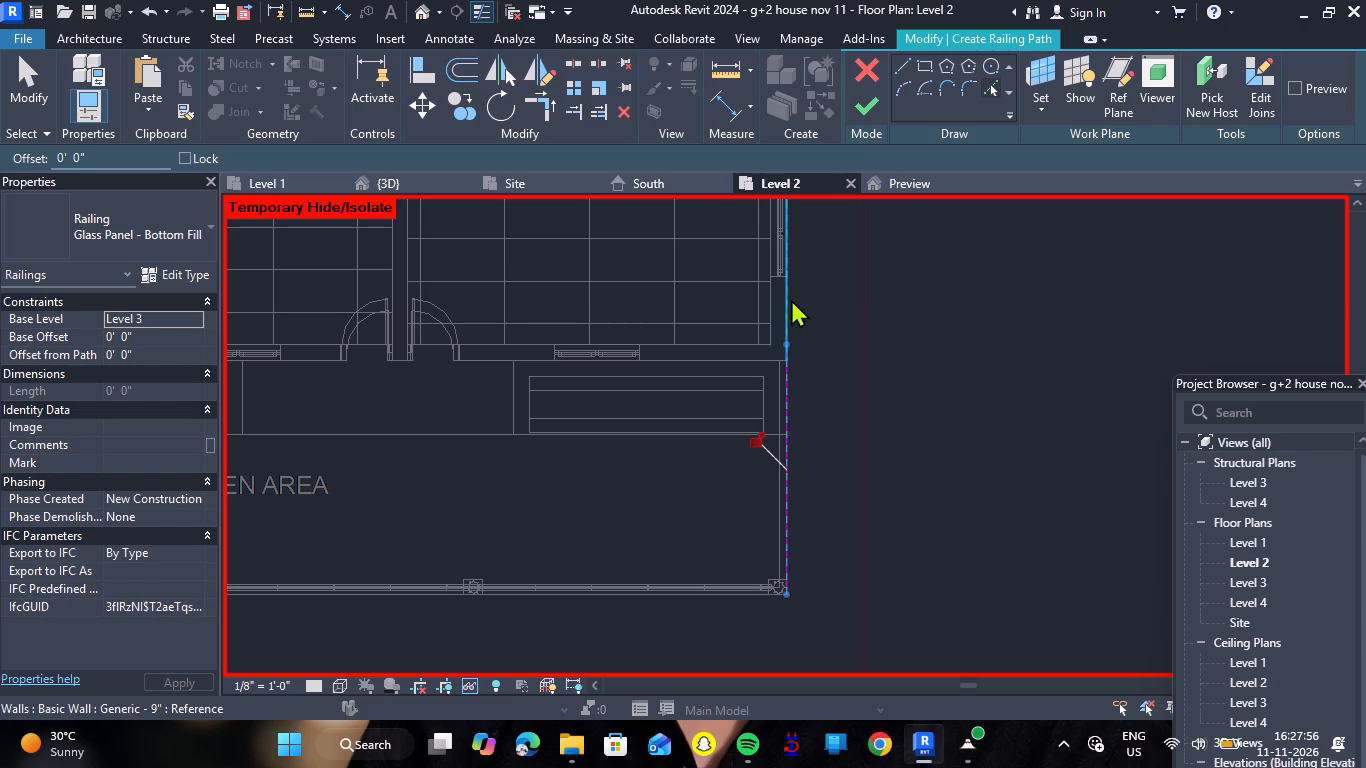
pyautogui.doubleClick(791, 299)
pyautogui.scroll(-13, 806, 322)
pyautogui.scroll(15, 799, 233)
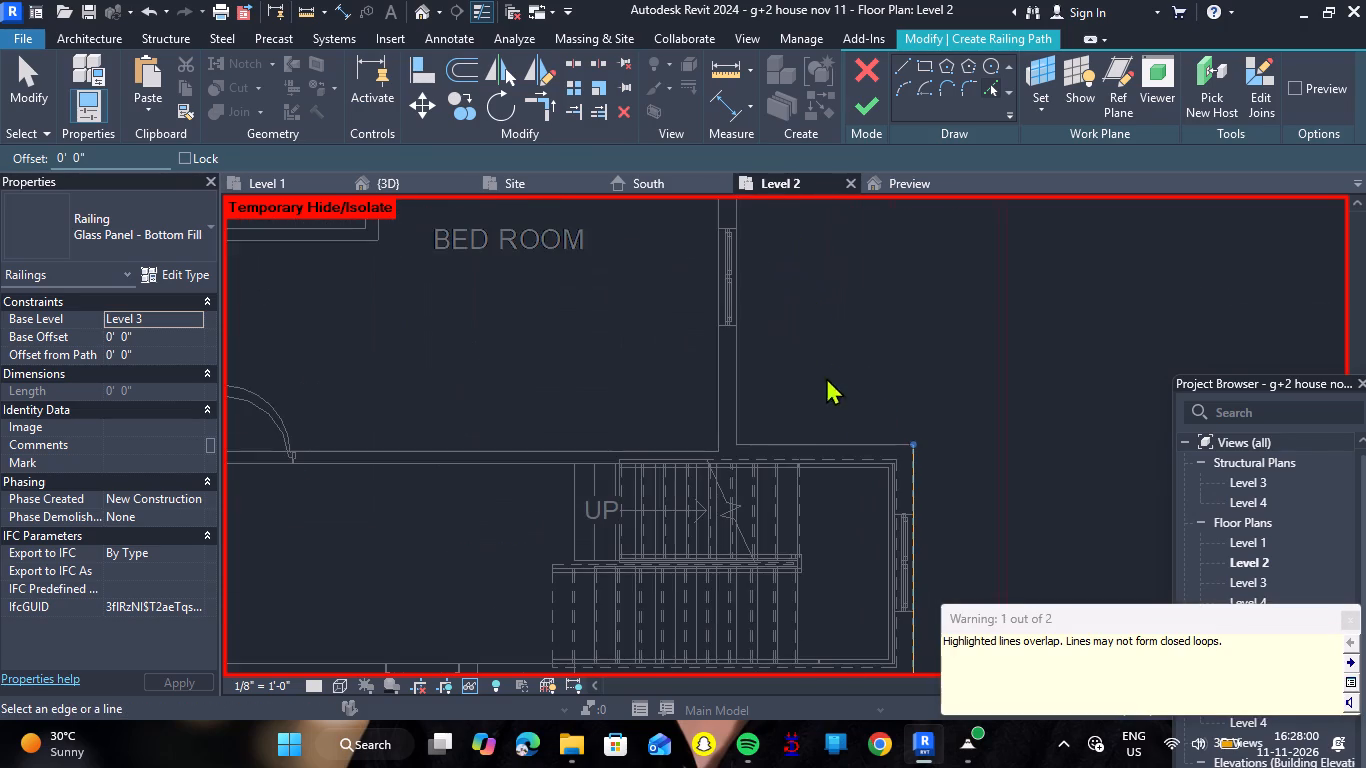
pyautogui.click(824, 462)
pyautogui.click(728, 386)
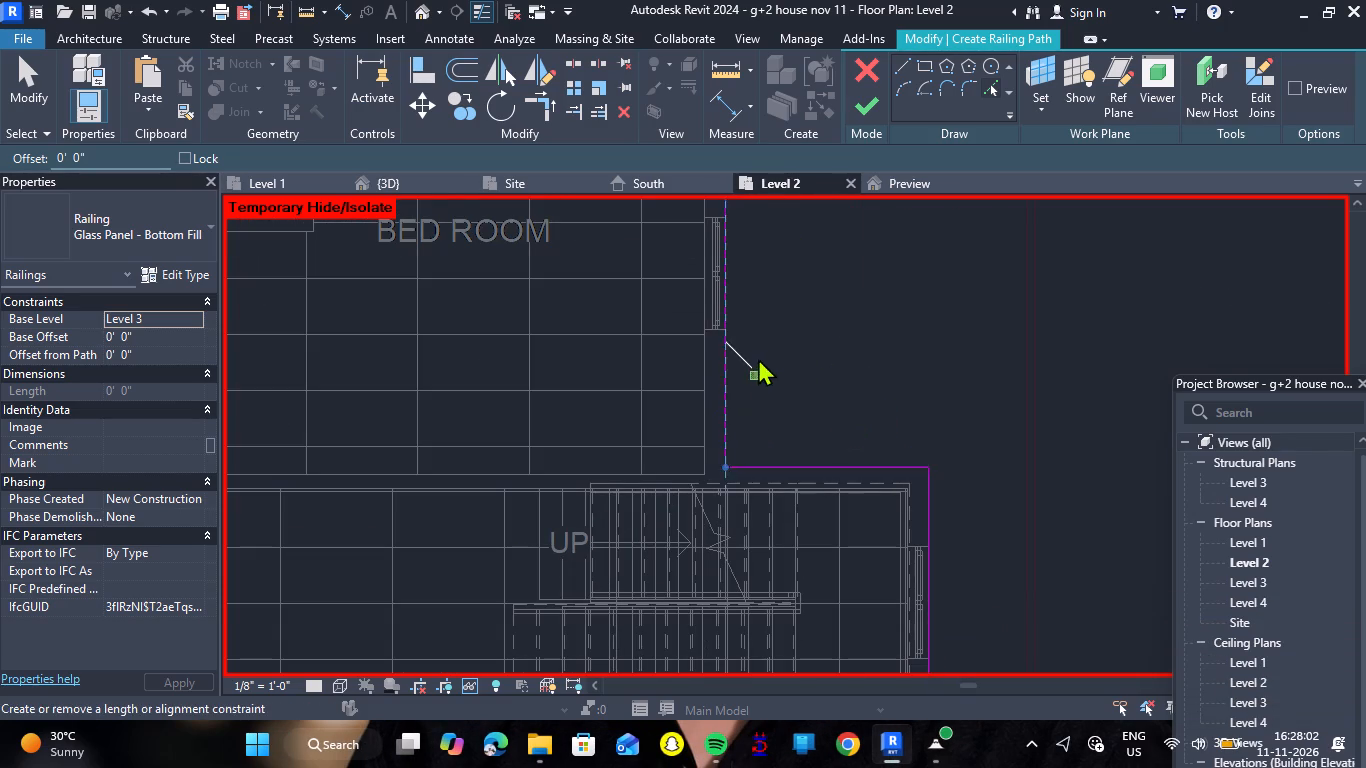
pyautogui.scroll(-9, 761, 356)
pyautogui.click(729, 267)
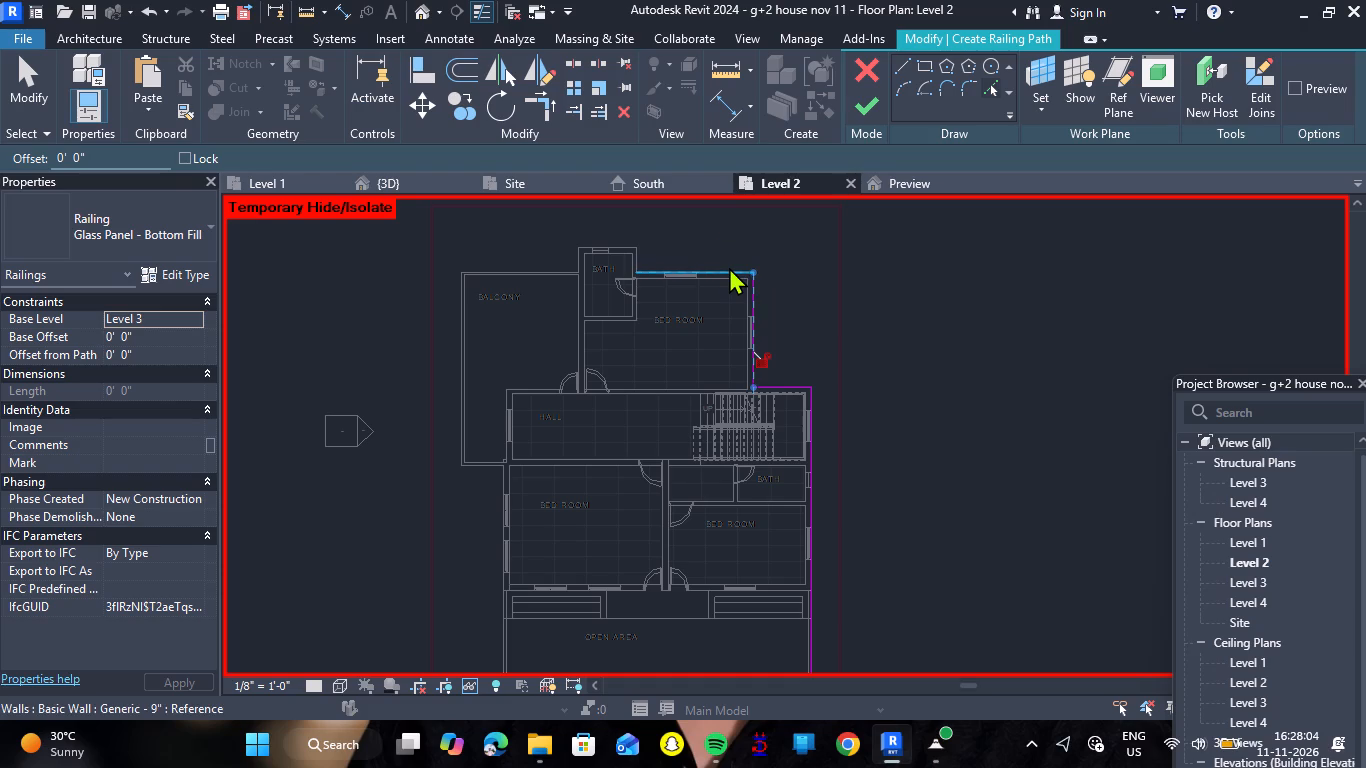
# Add path lines along the protruding bath's north wall and the balcony's north and west edges.
pyautogui.scroll(6, 637, 245)
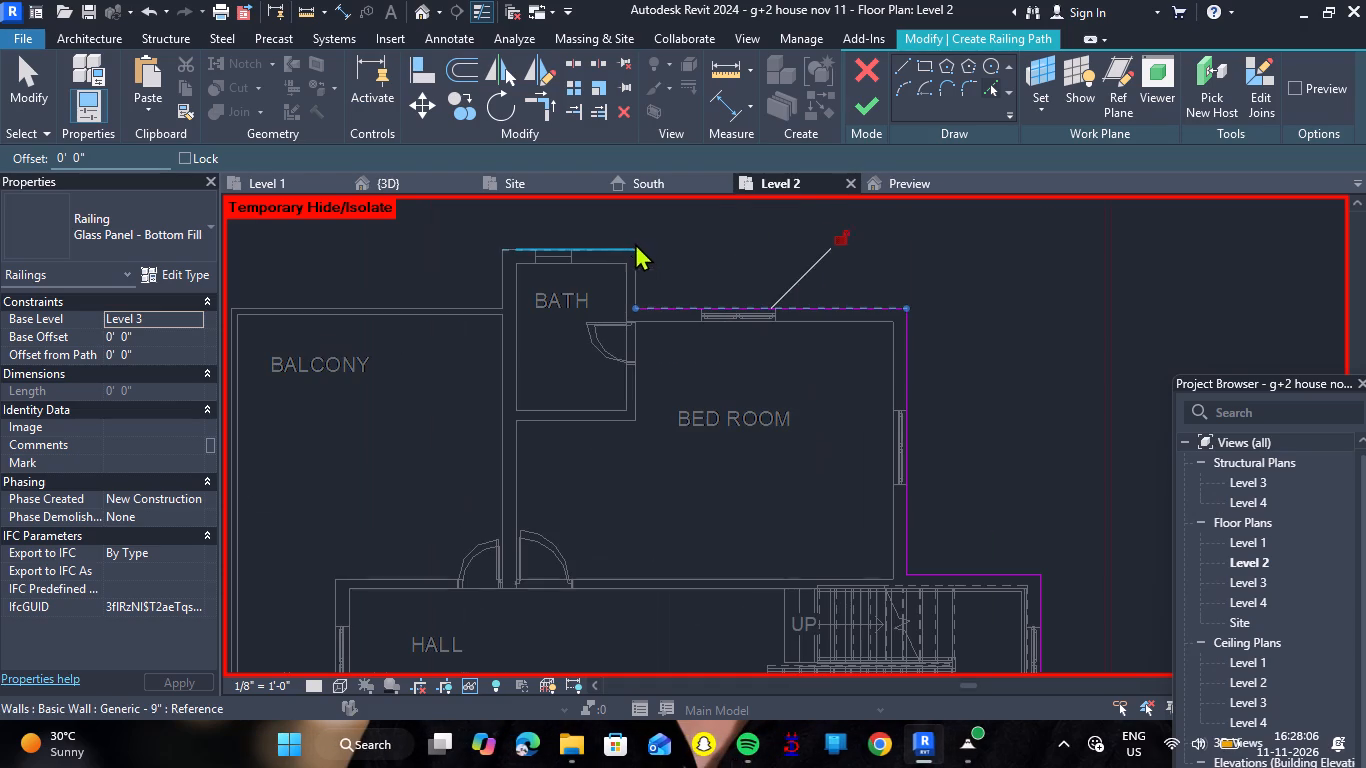
pyautogui.click(613, 247)
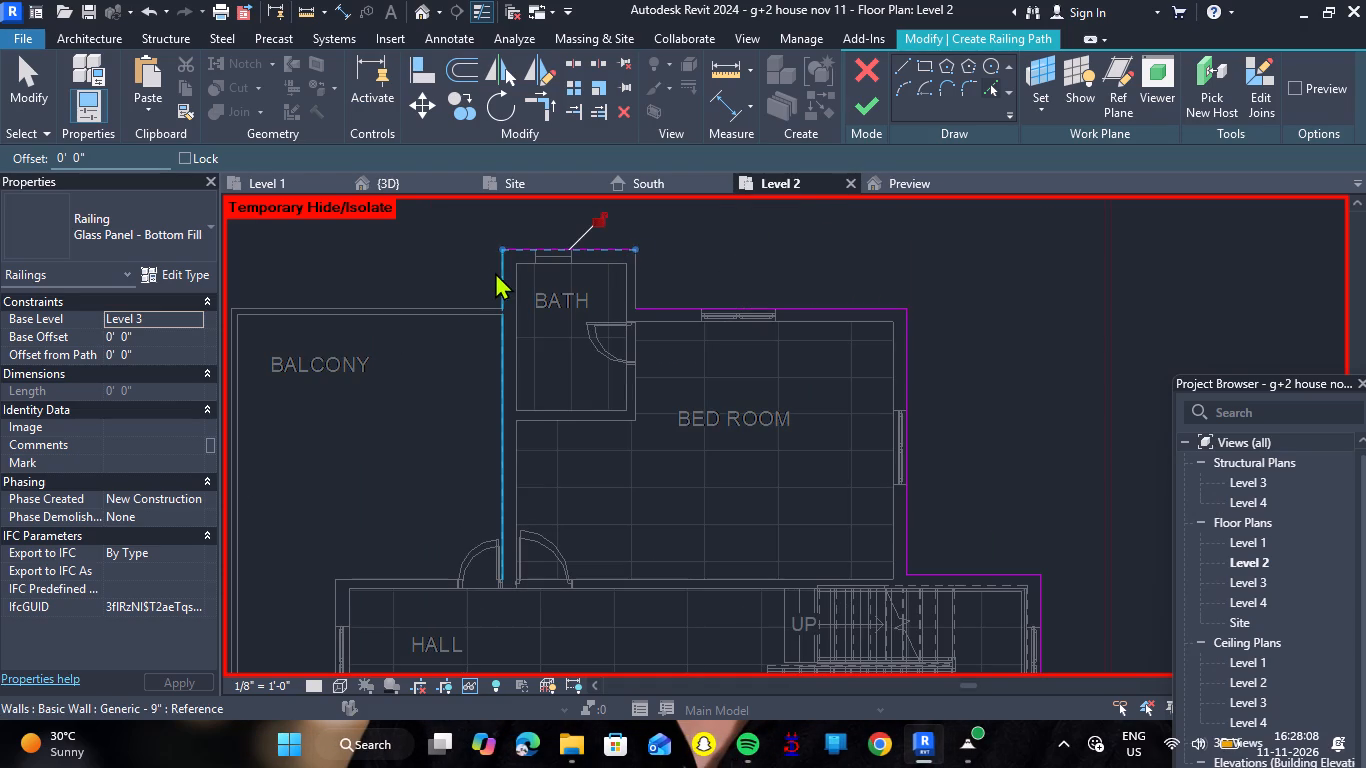
pyautogui.click(466, 306)
pyautogui.scroll(-7, 465, 309)
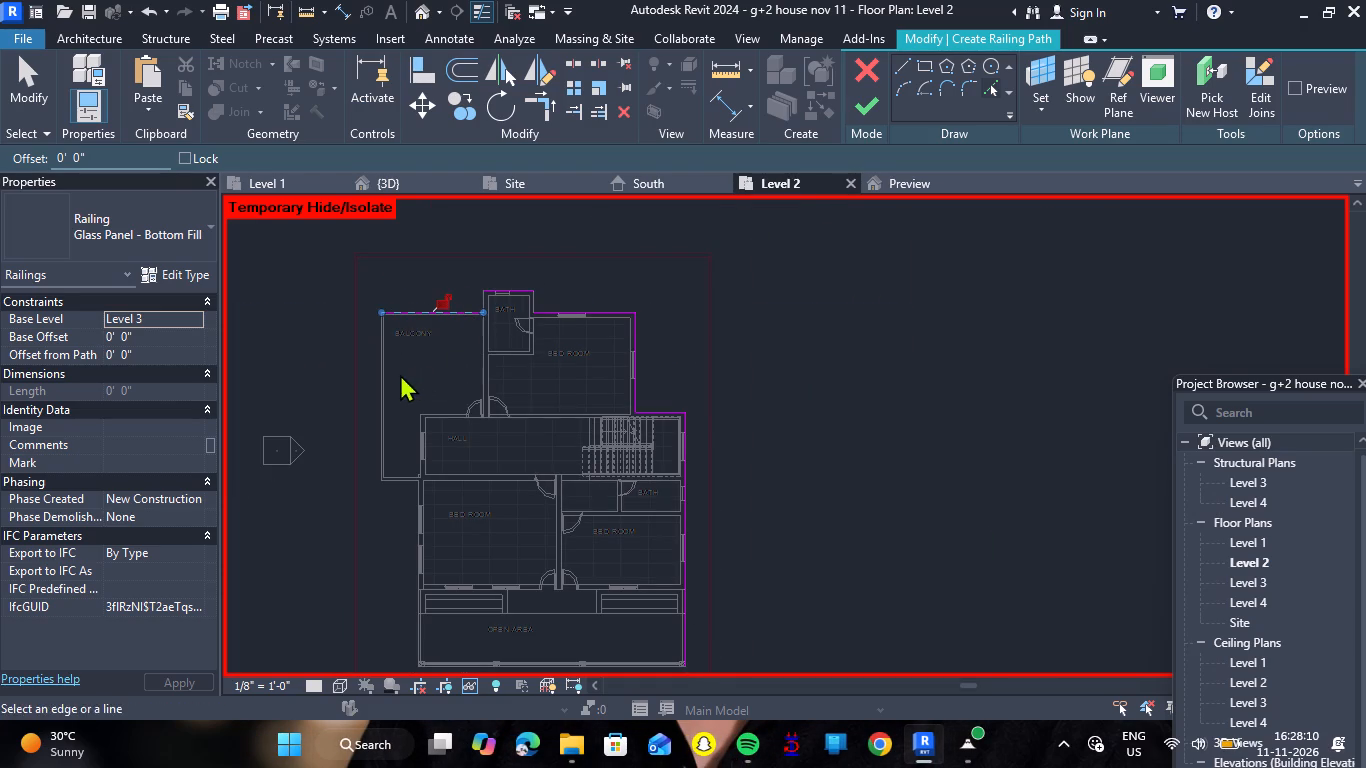
pyautogui.tripleClick(376, 378)
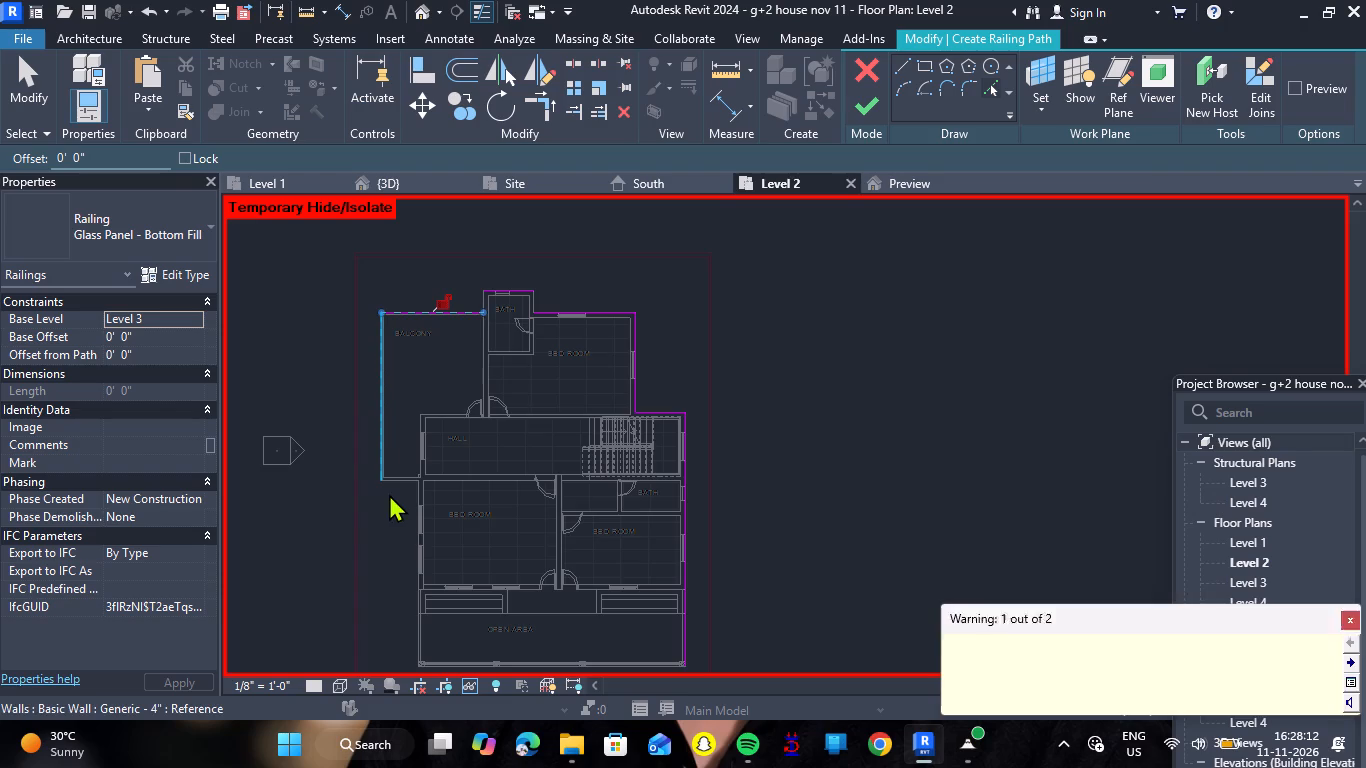
# Pick path lines along the balcony's south edge, the bedroom's west wall and the front edge of the open area.
pyautogui.scroll(11, 388, 478)
pyautogui.click(409, 485)
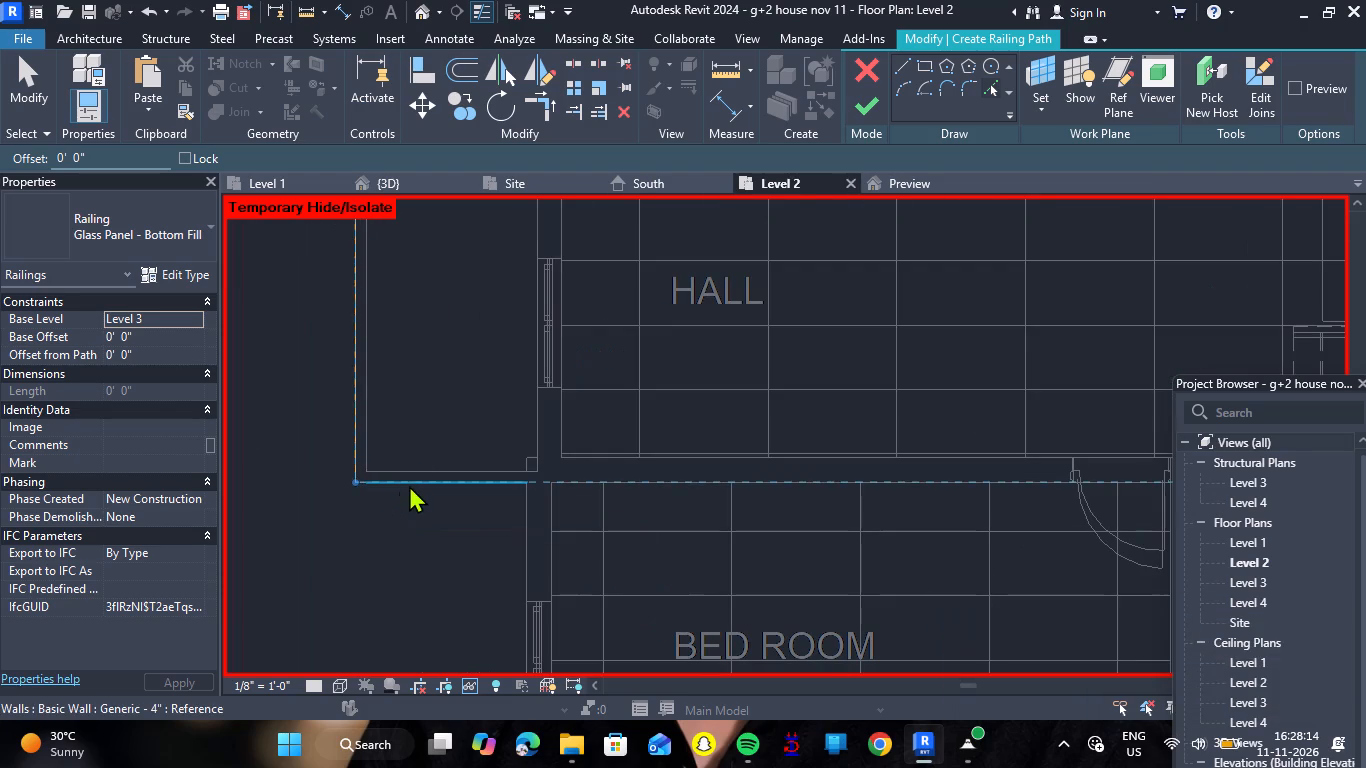
pyautogui.scroll(-4, 438, 481)
pyautogui.click(480, 522)
pyautogui.scroll(-4, 452, 363)
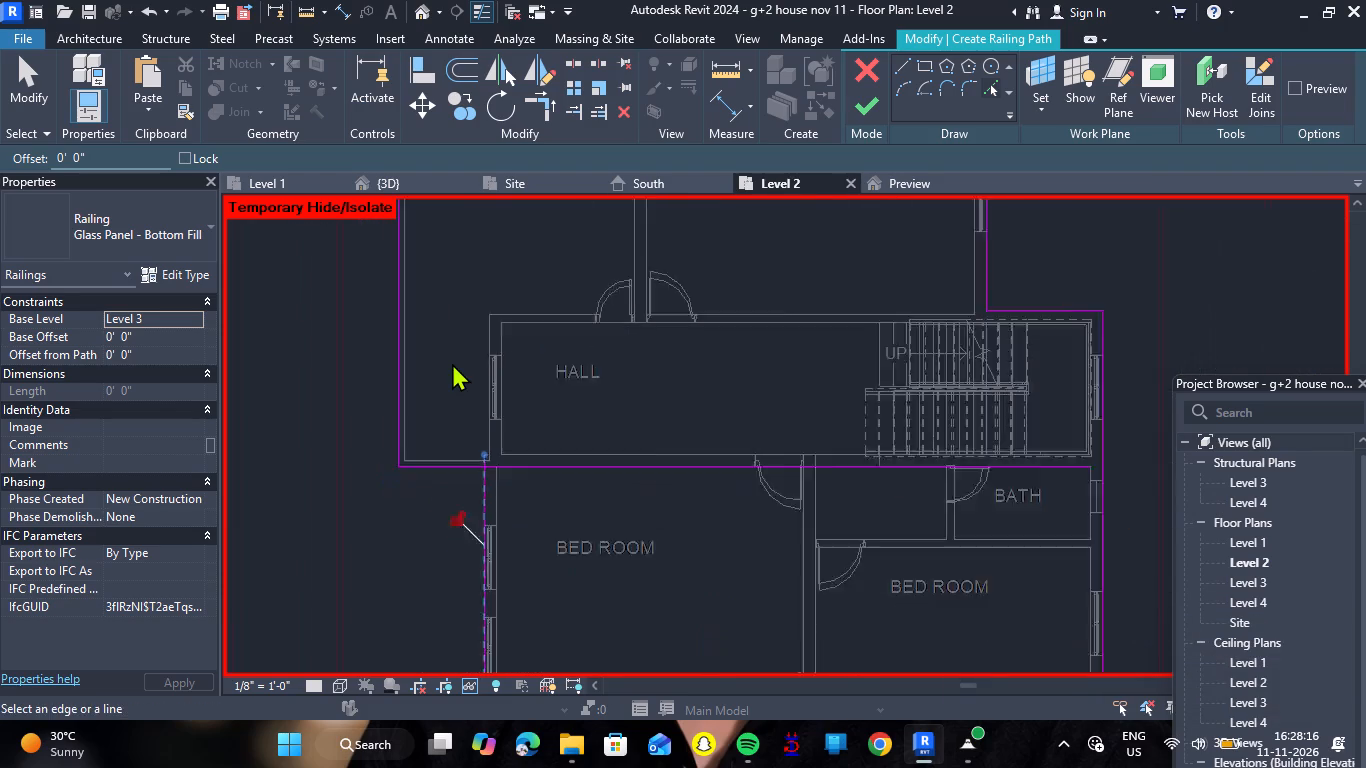
pyautogui.scroll(-3, 452, 363)
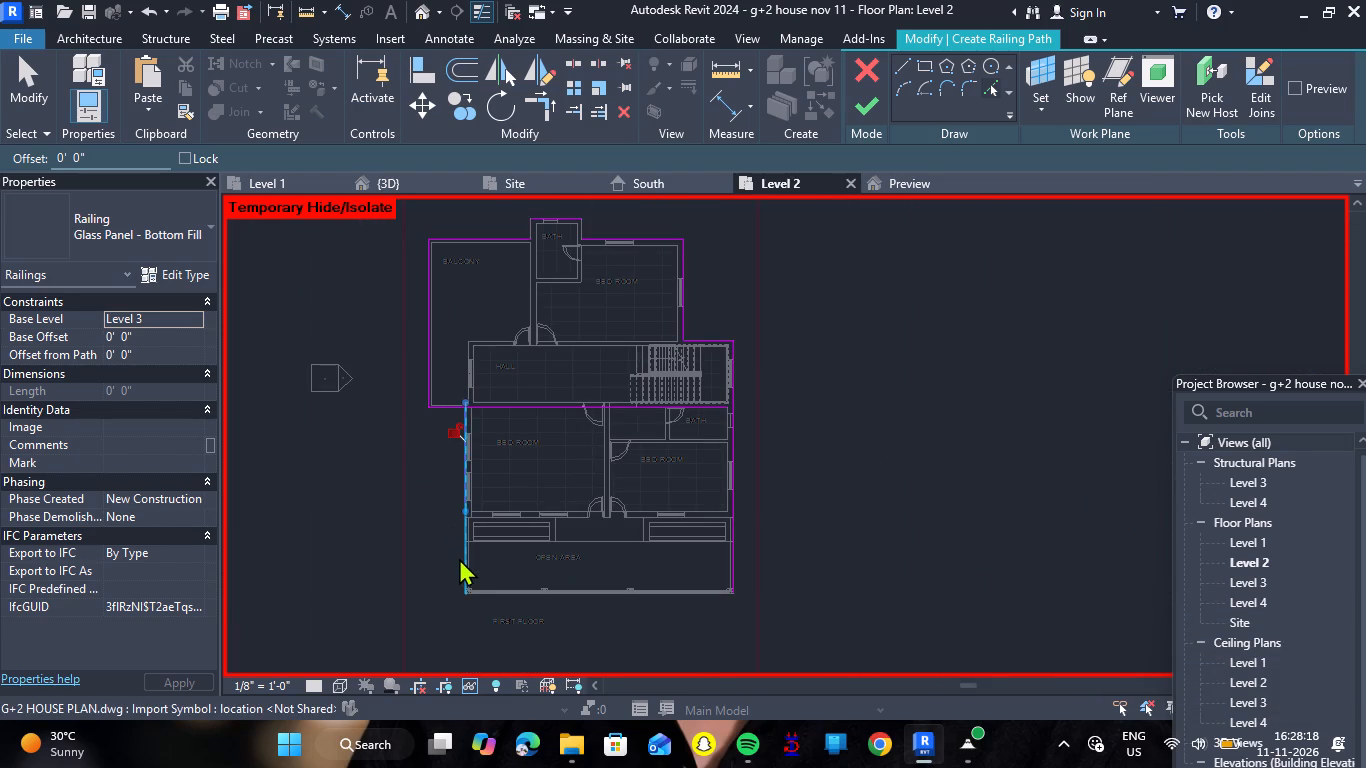
pyautogui.doubleClick(490, 598)
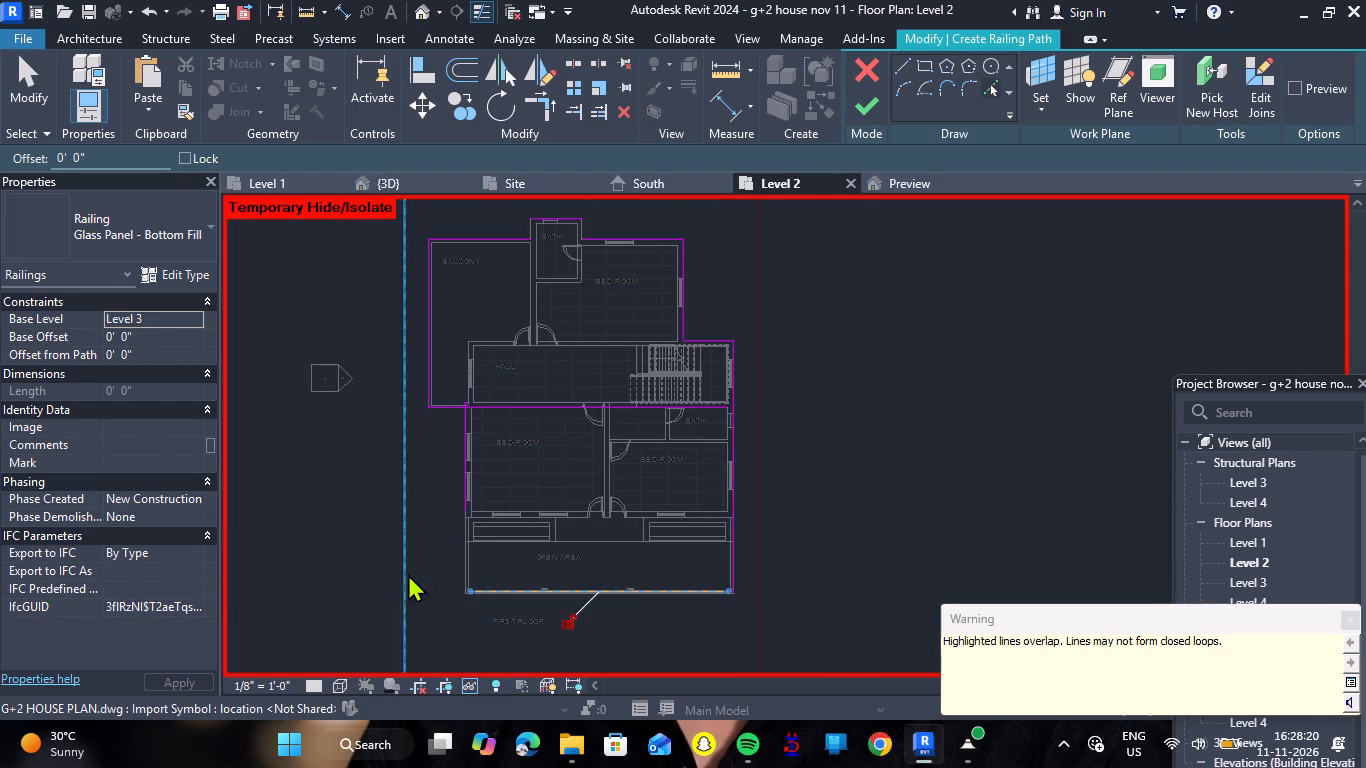
pyautogui.scroll(13, 459, 613)
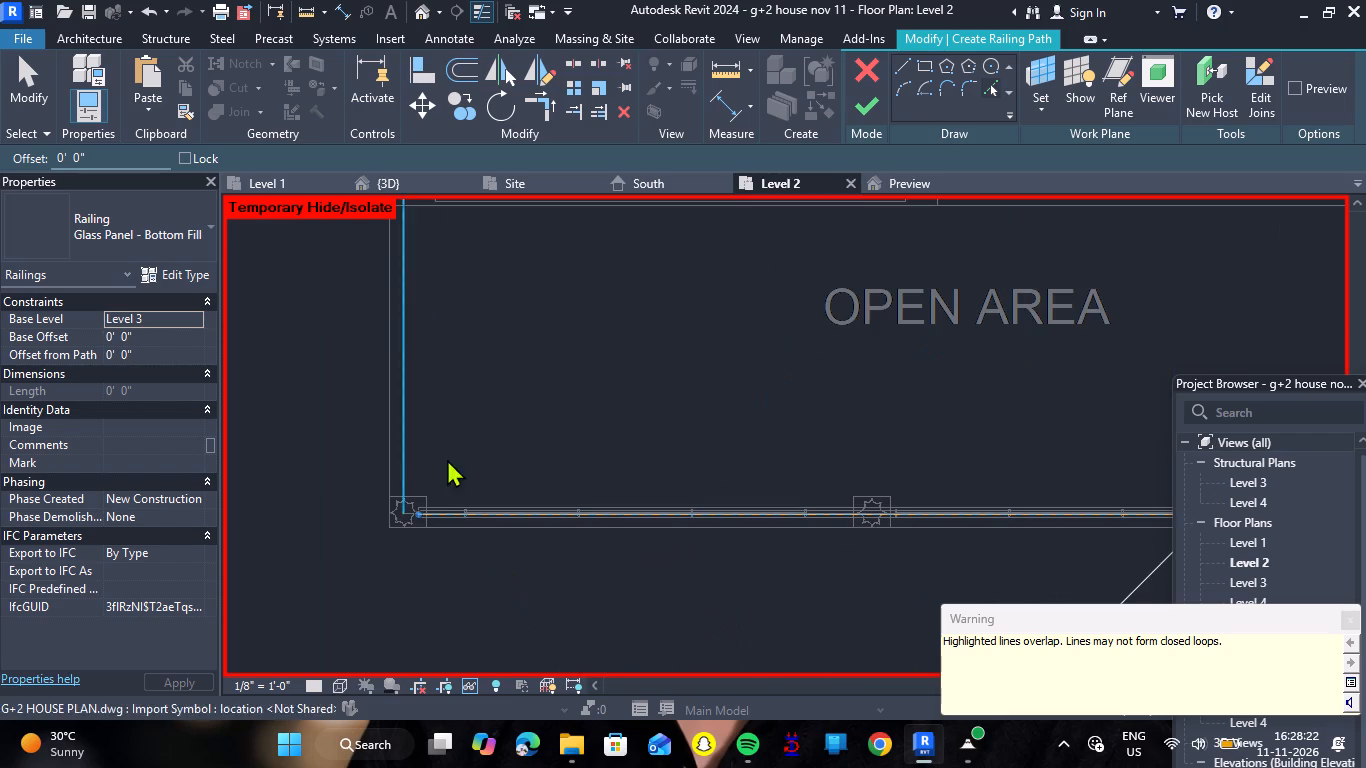
pyautogui.scroll(-12, 461, 479)
pyautogui.scroll(2, 514, 490)
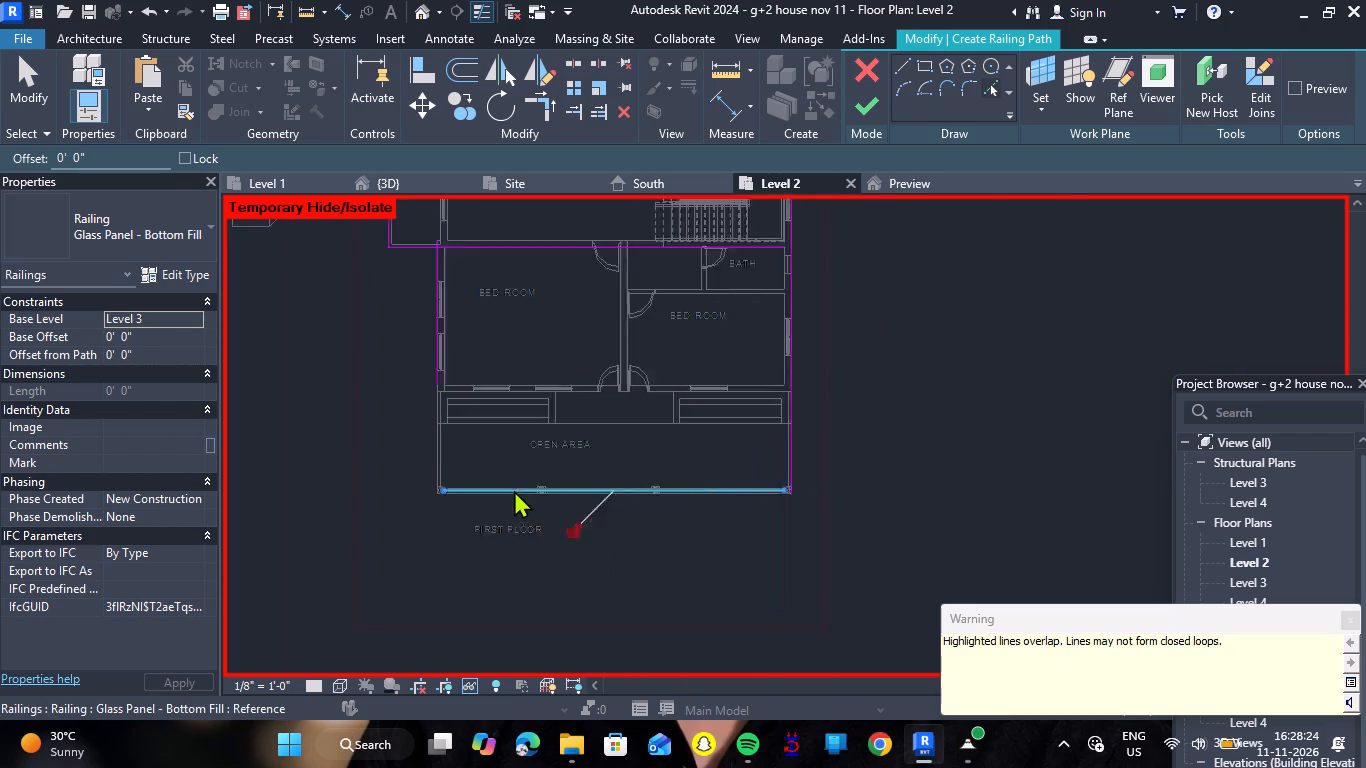
pyautogui.scroll(4, 514, 490)
pyautogui.press('Escape')
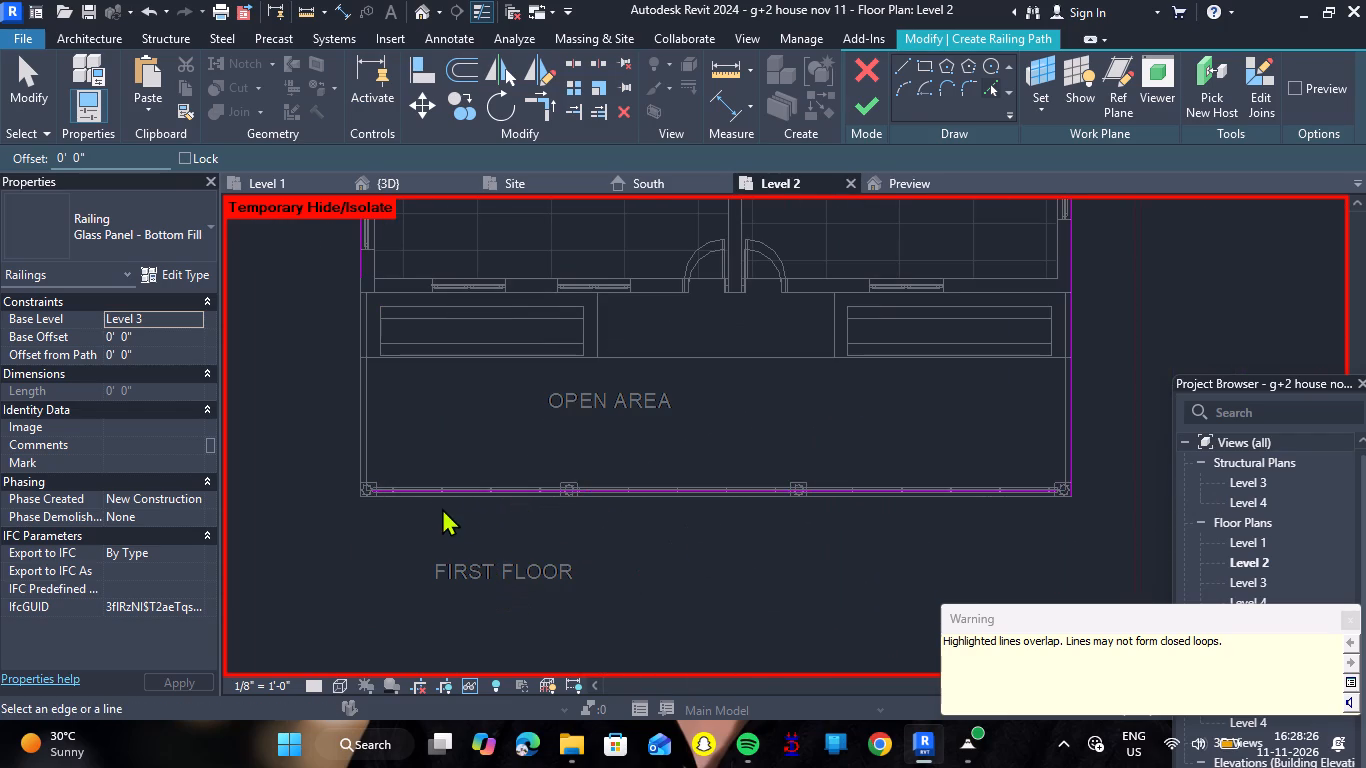
# Trim the balcony's south path line and the bedroom's west path line to a corner.
pyautogui.scroll(2, 434, 498)
pyautogui.scroll(-3, 434, 498)
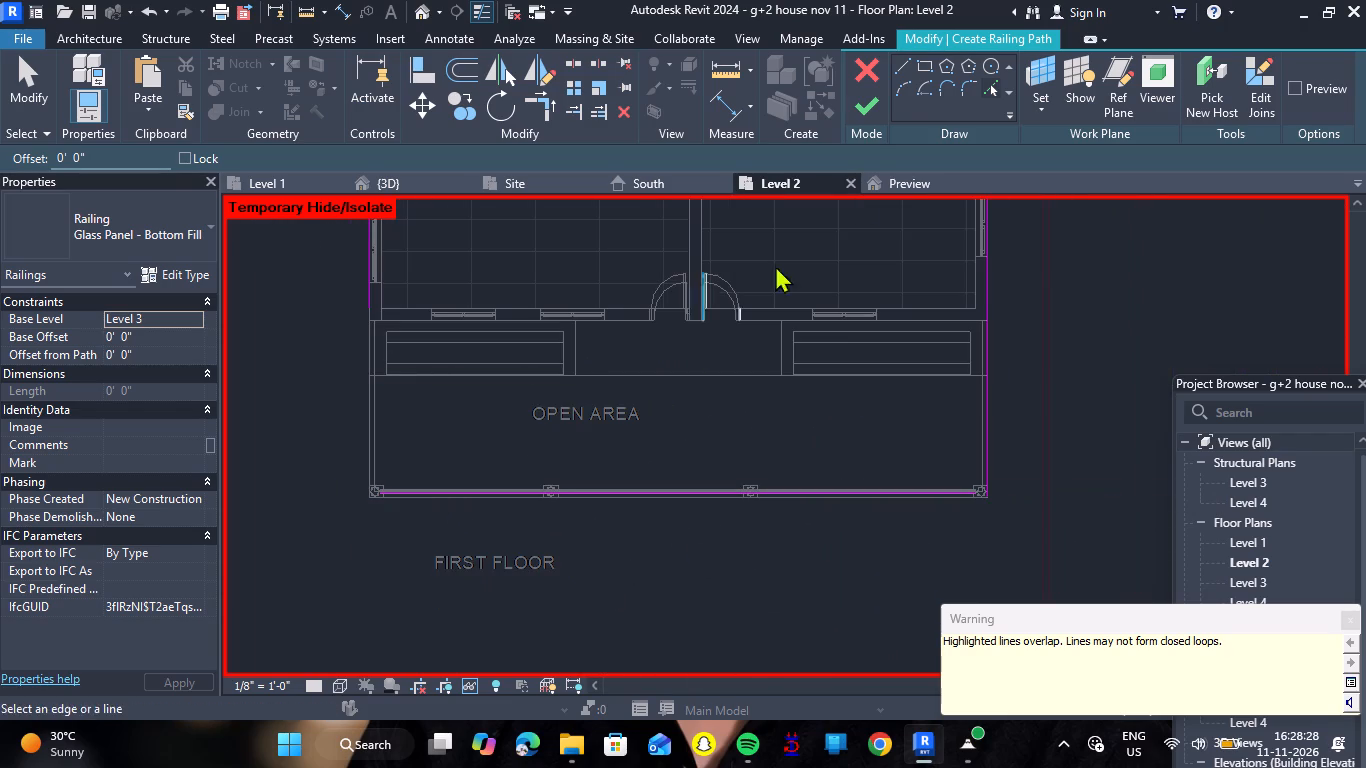
pyautogui.click(557, 102)
pyautogui.scroll(-3, 768, 324)
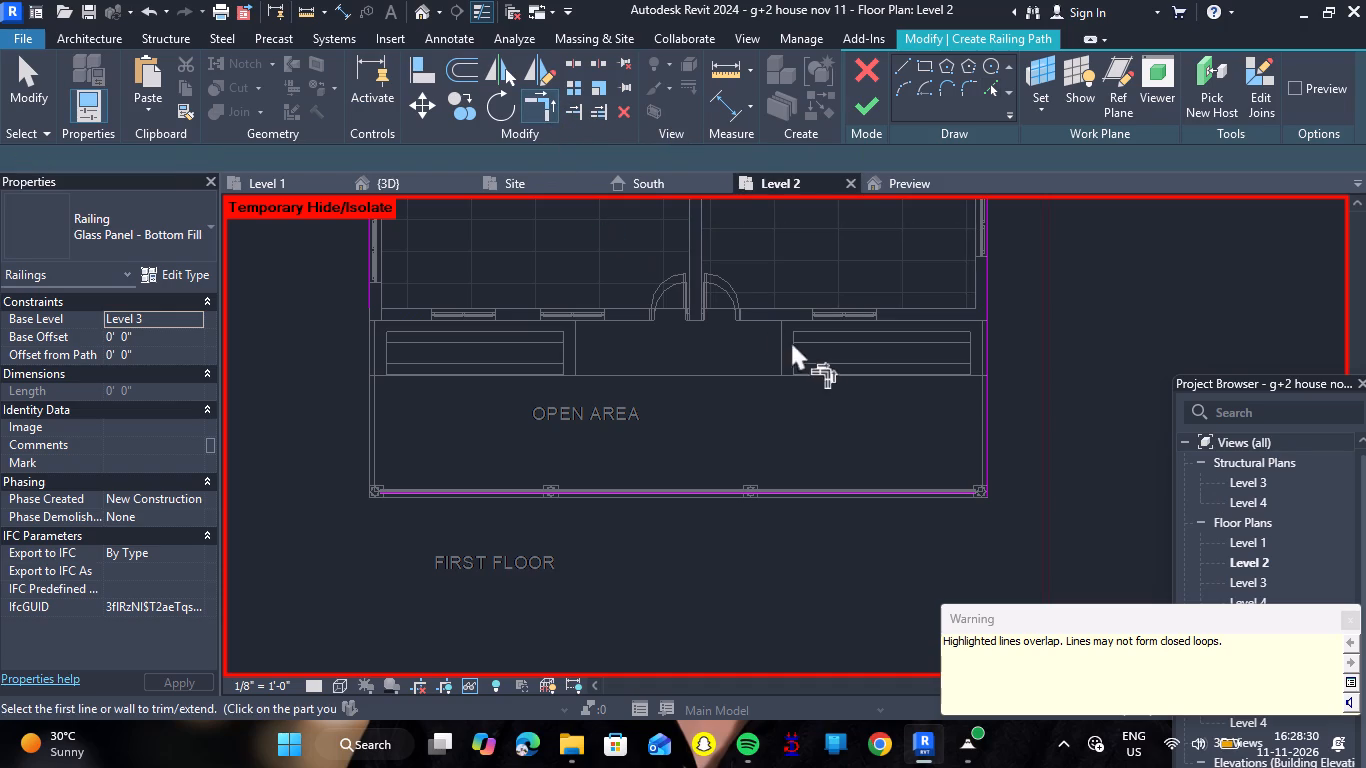
pyautogui.scroll(-2, 791, 341)
pyautogui.scroll(-7, 902, 335)
pyautogui.scroll(5, 902, 244)
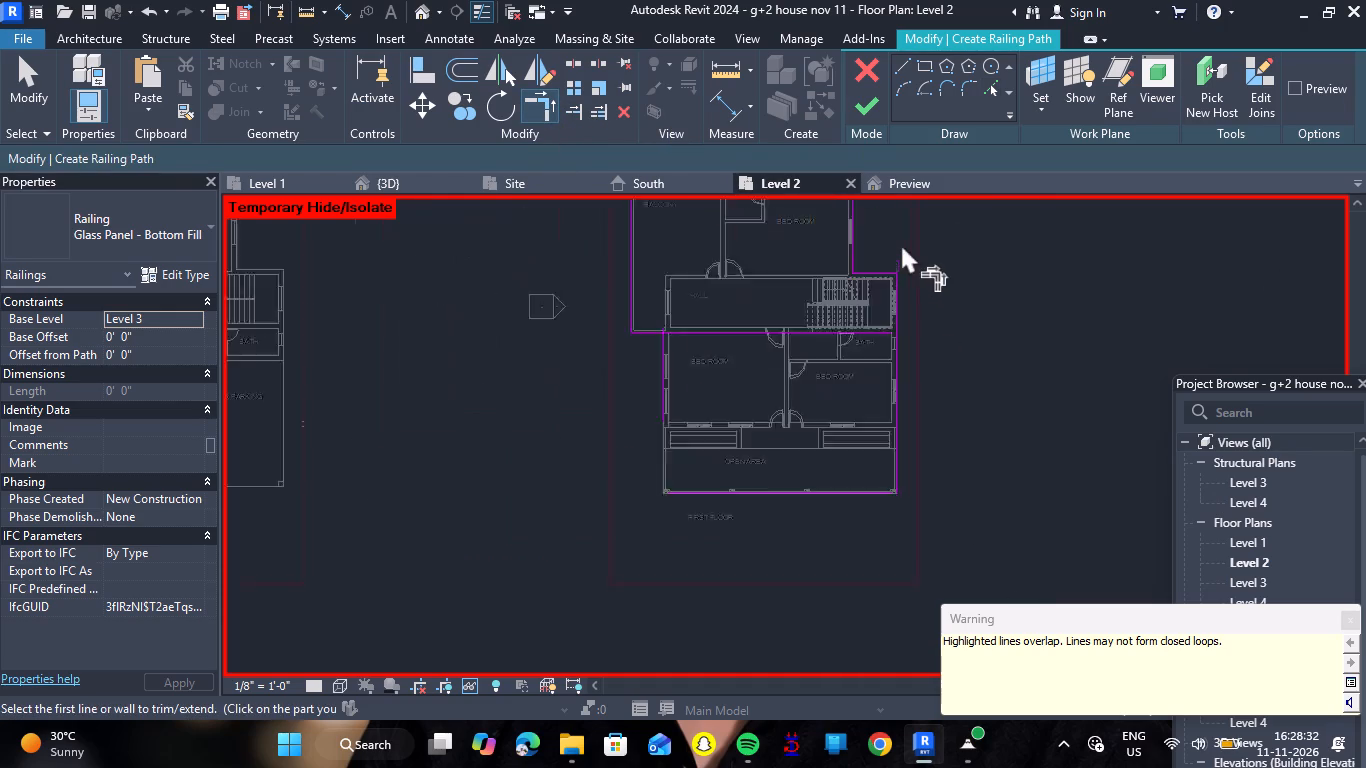
pyautogui.scroll(3, 901, 244)
pyautogui.click(512, 376)
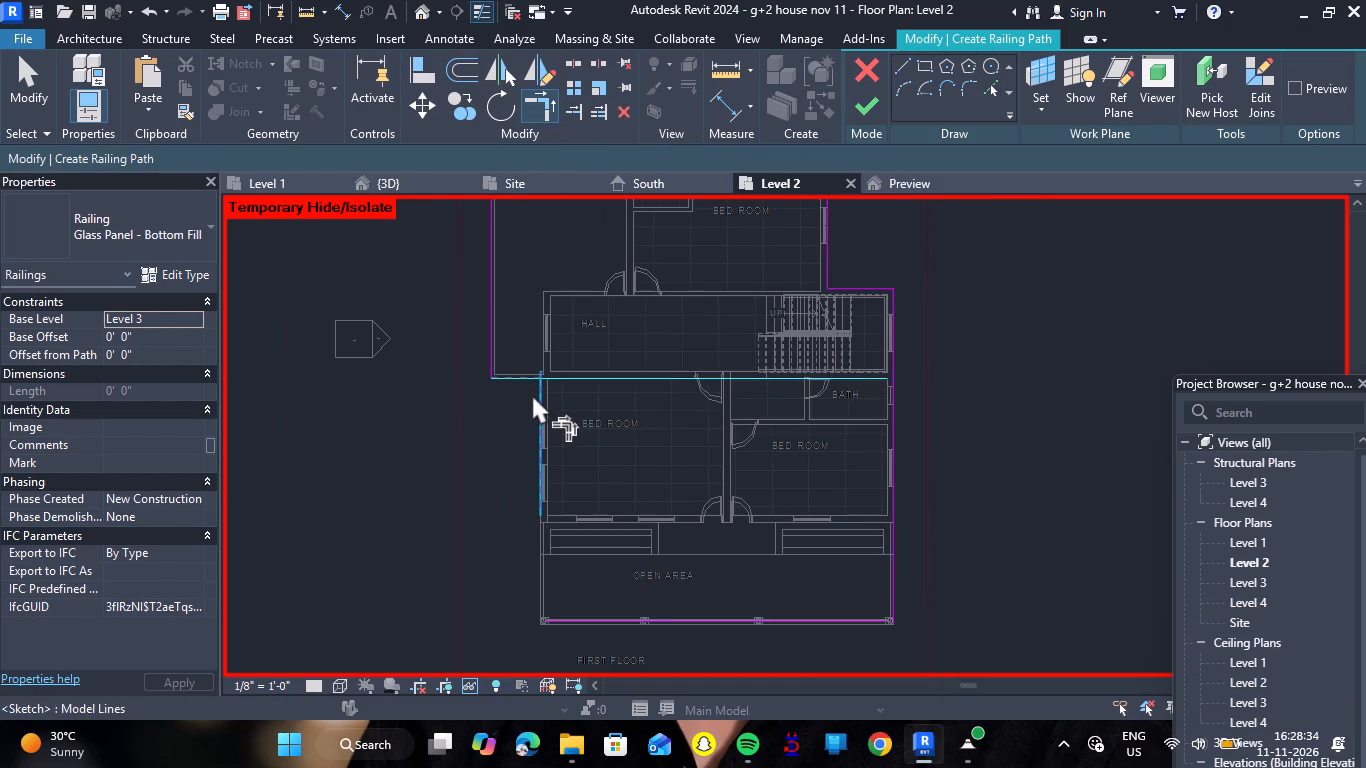
pyautogui.click(532, 394)
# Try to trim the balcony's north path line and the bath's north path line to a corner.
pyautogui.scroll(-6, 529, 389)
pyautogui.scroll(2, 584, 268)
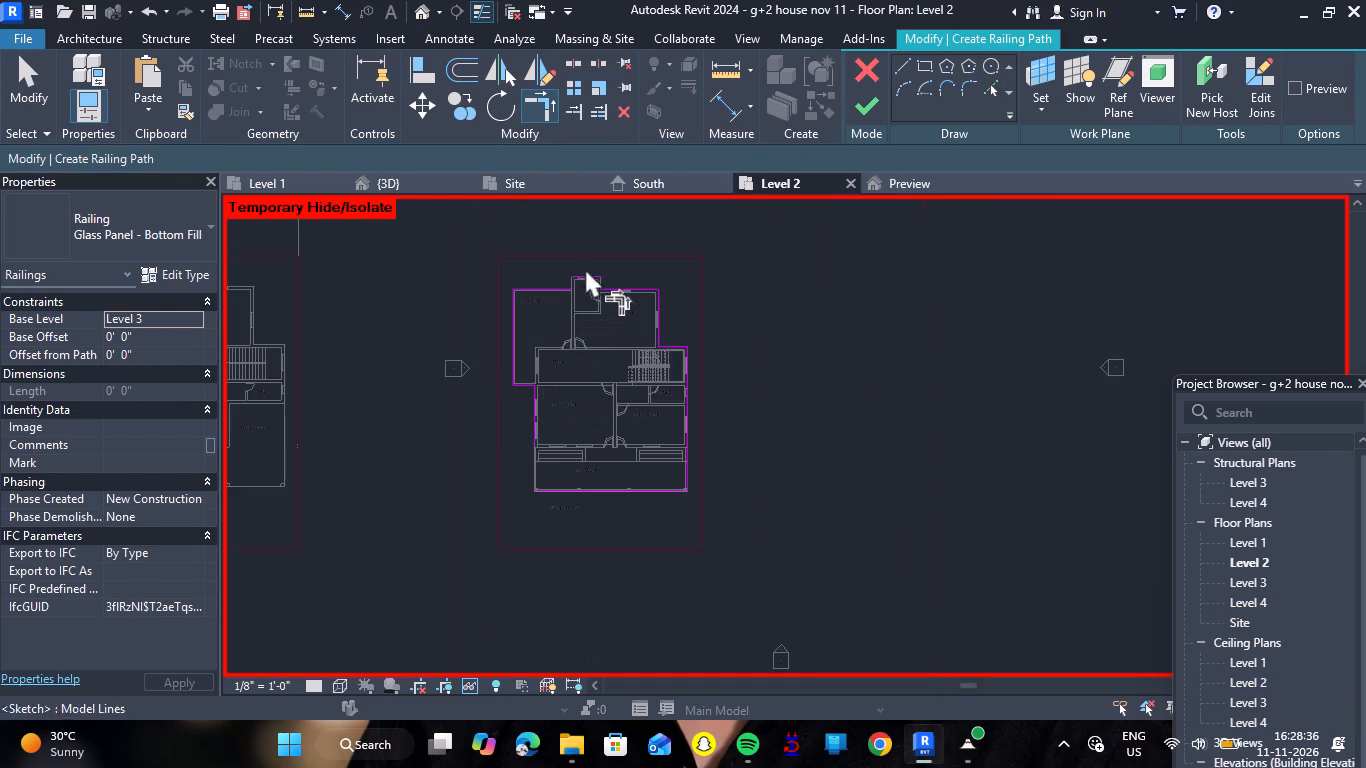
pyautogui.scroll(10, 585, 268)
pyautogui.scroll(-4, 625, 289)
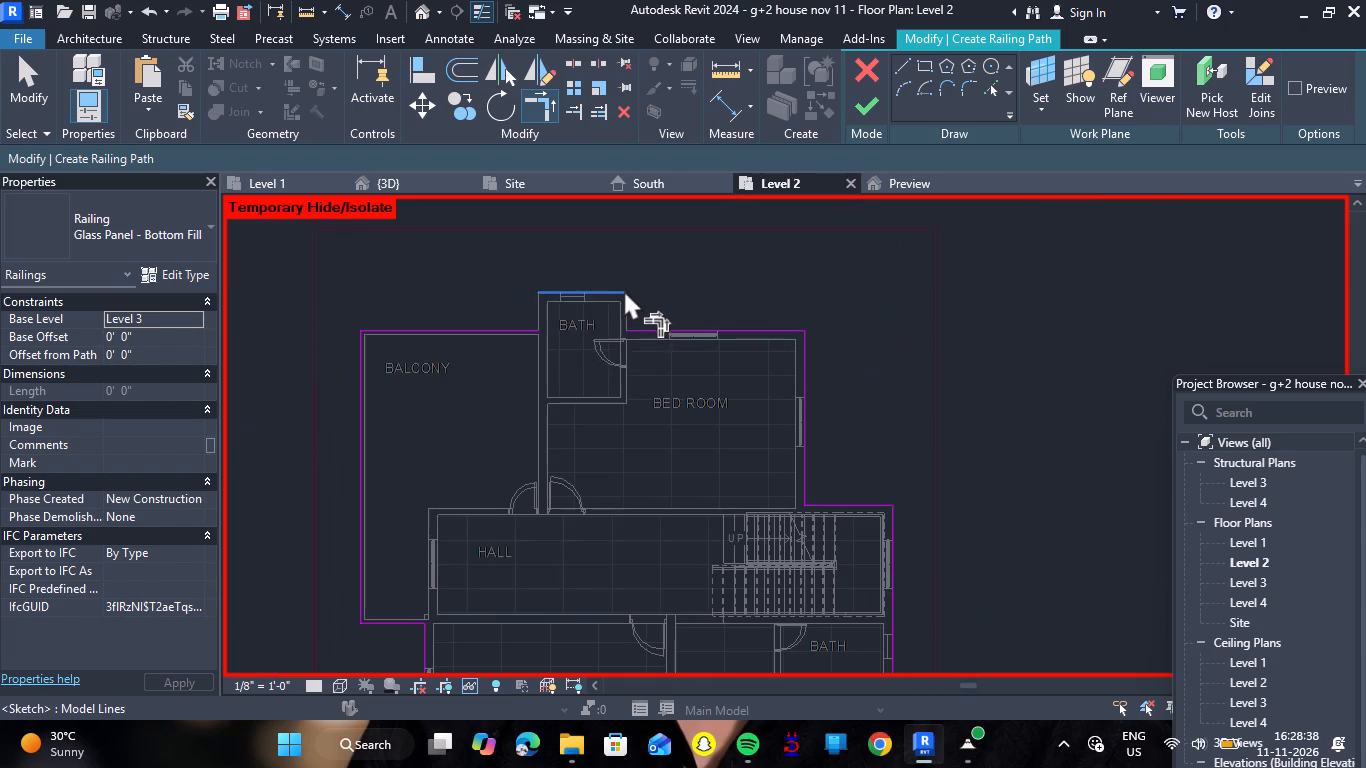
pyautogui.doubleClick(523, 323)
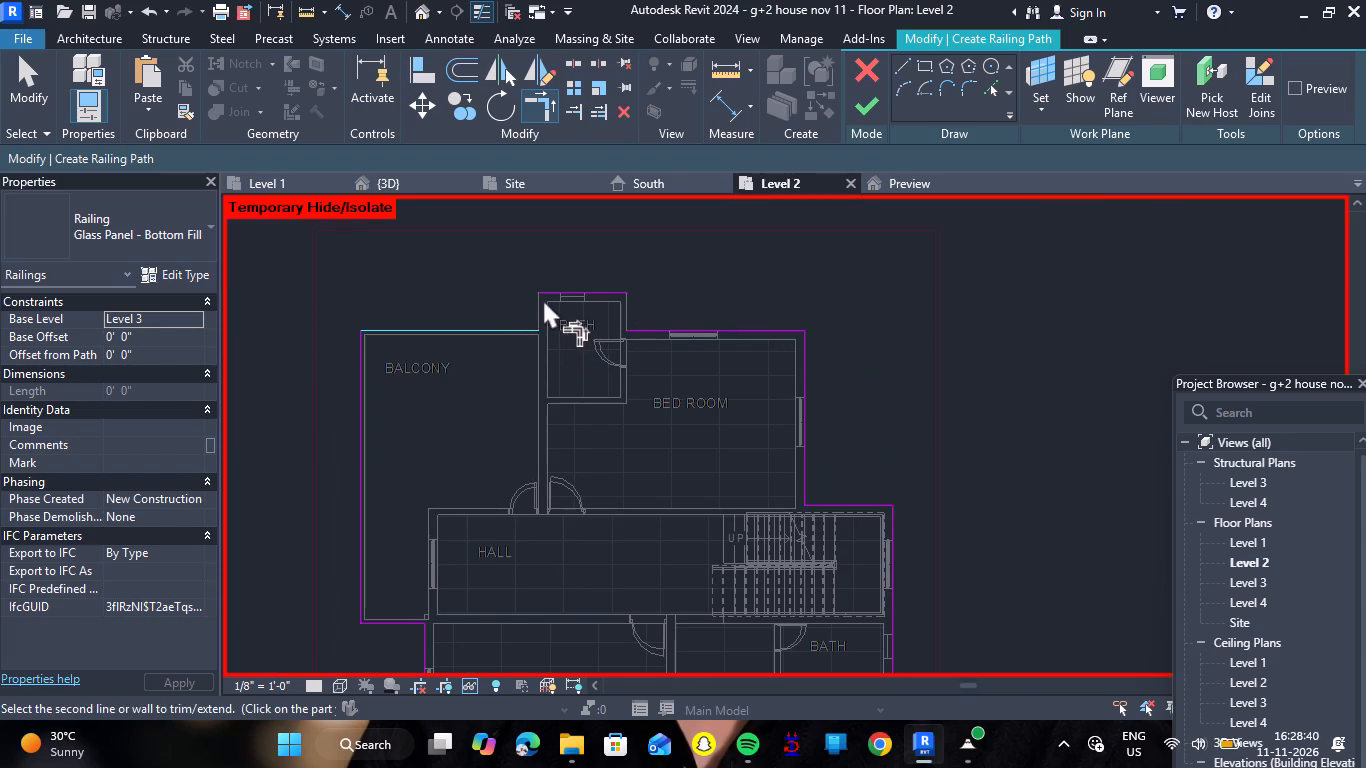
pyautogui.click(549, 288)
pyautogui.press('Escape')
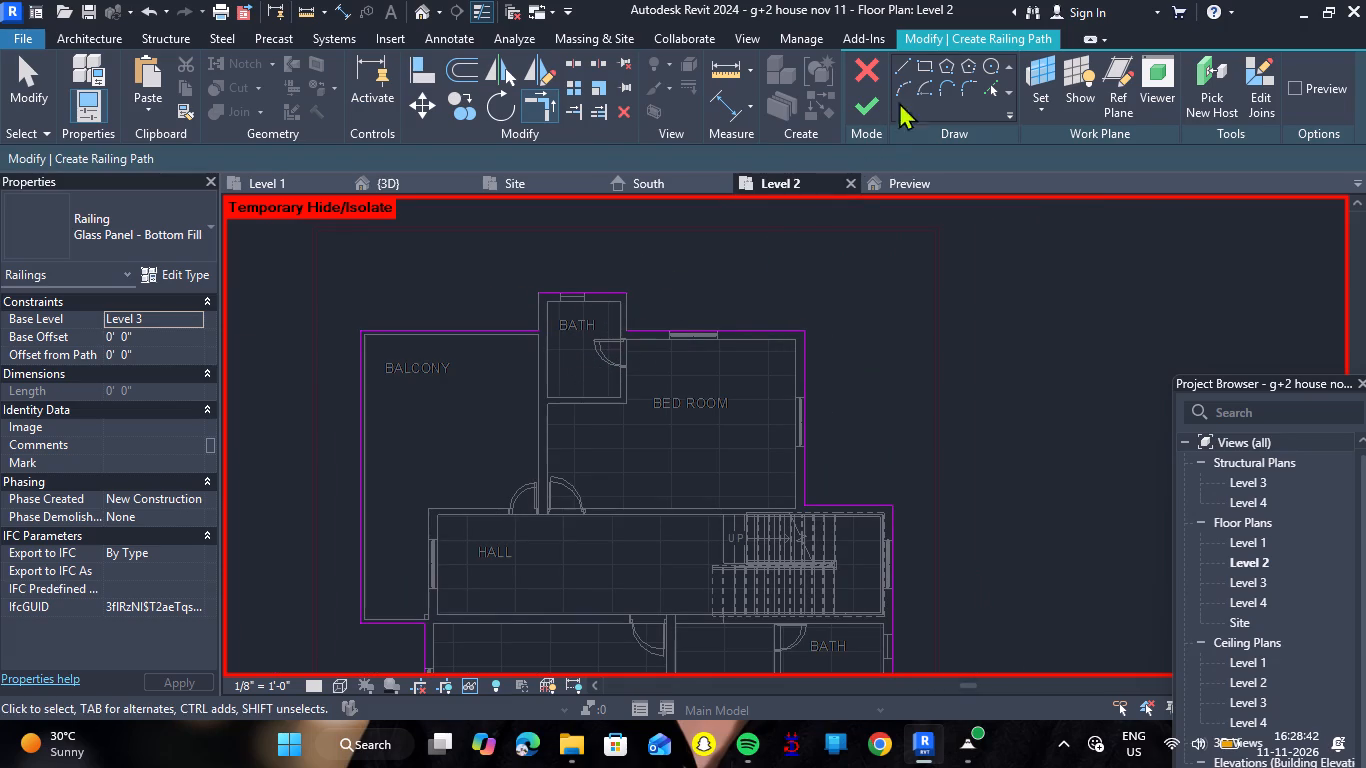
# Draw 3'-2" vertical path lines on both sides of the bath, joining its north line to the balcony and bedroom lines.
pyautogui.click(898, 55)
pyautogui.click(901, 67)
pyautogui.scroll(7, 529, 293)
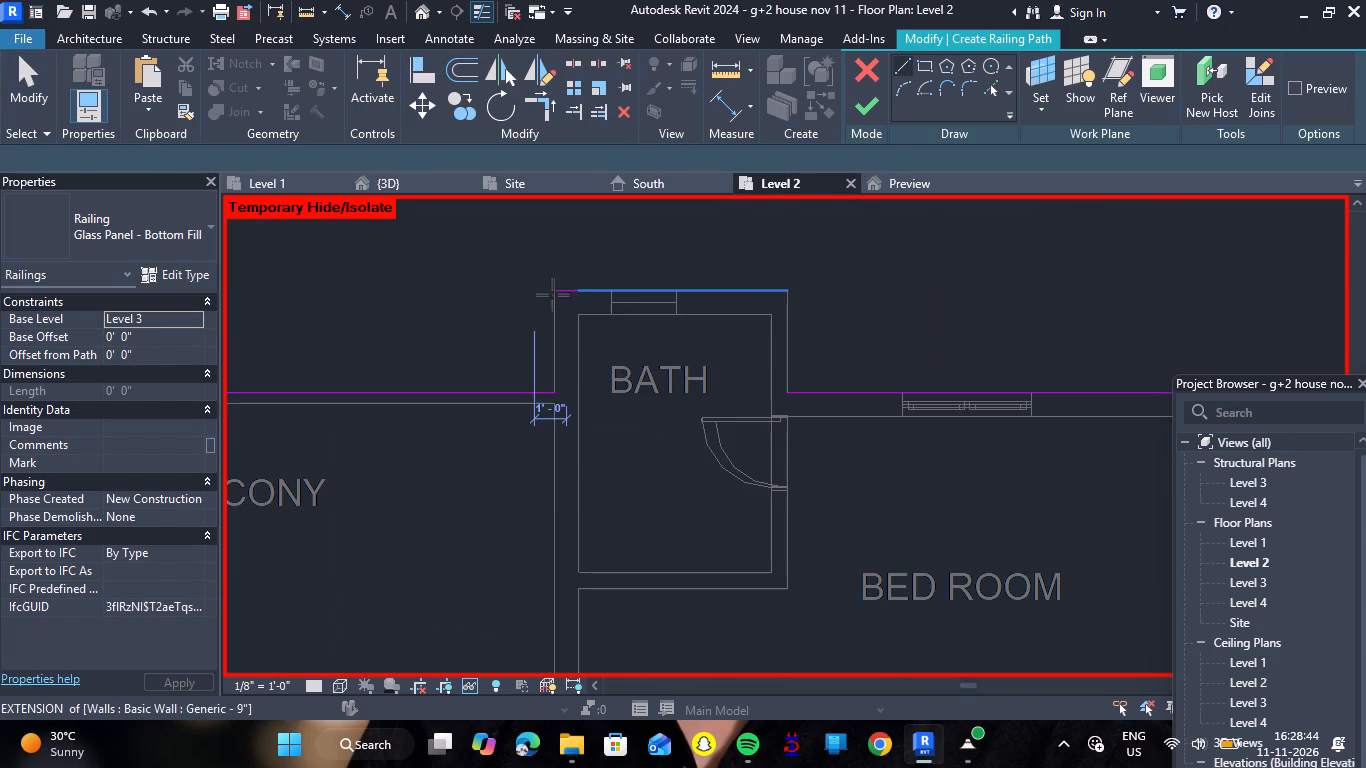
pyautogui.click(554, 290)
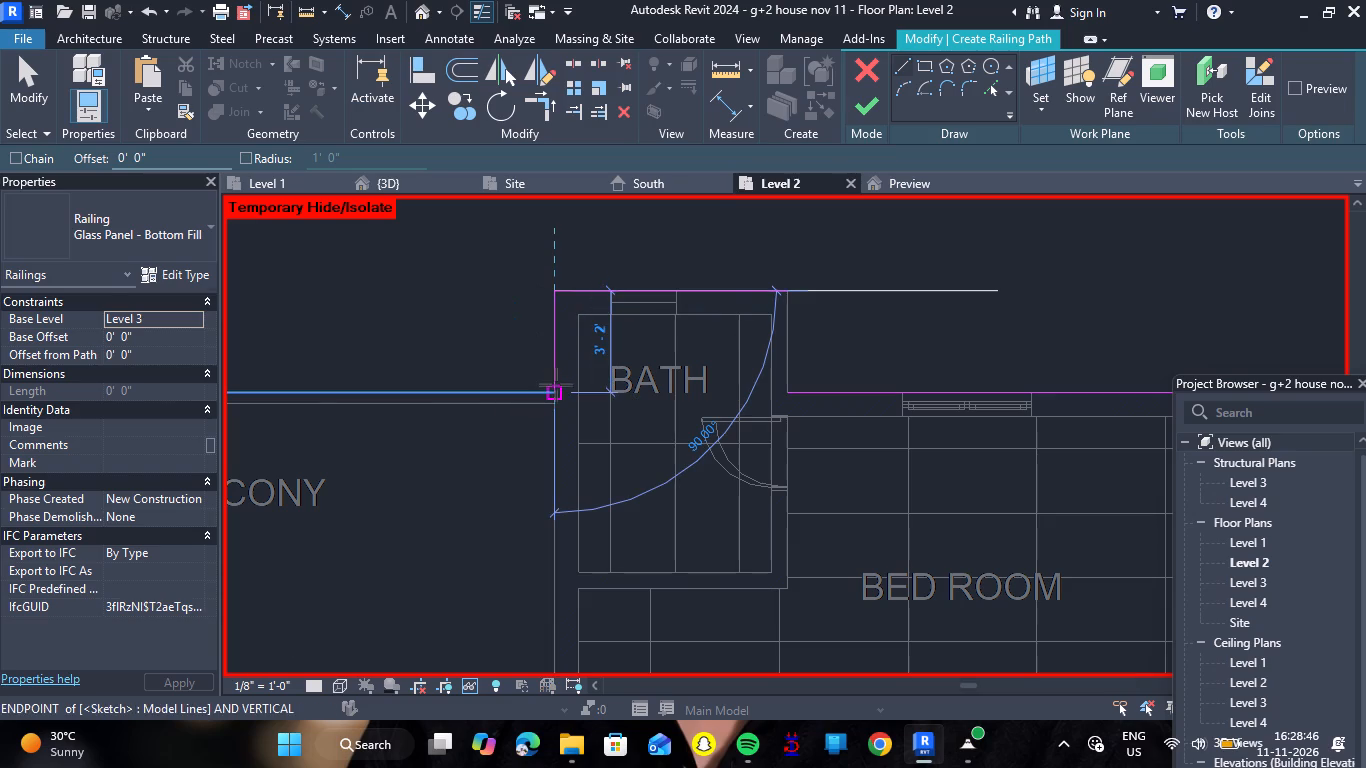
pyautogui.click(555, 387)
pyautogui.press('Escape')
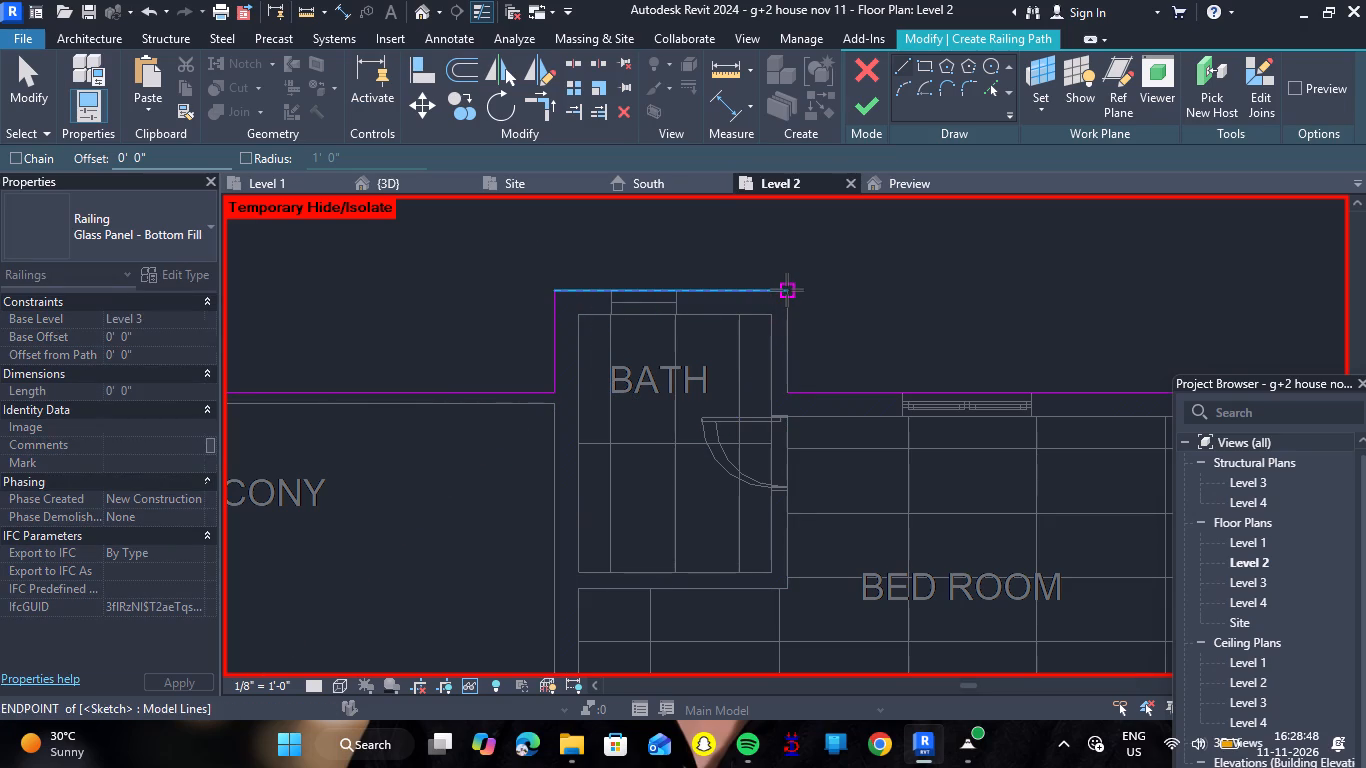
pyautogui.click(787, 290)
pyautogui.click(787, 388)
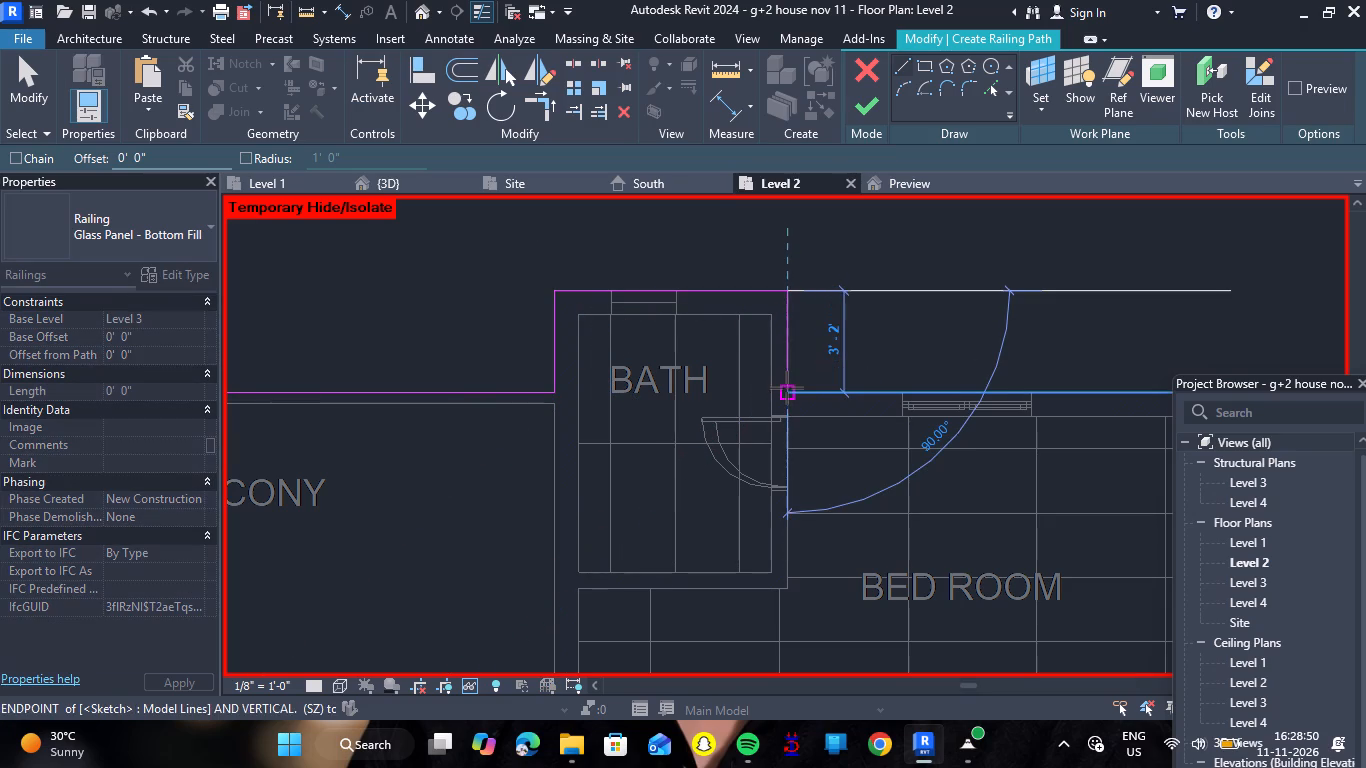
pyautogui.press('Escape')
pyautogui.scroll(-9, 805, 324)
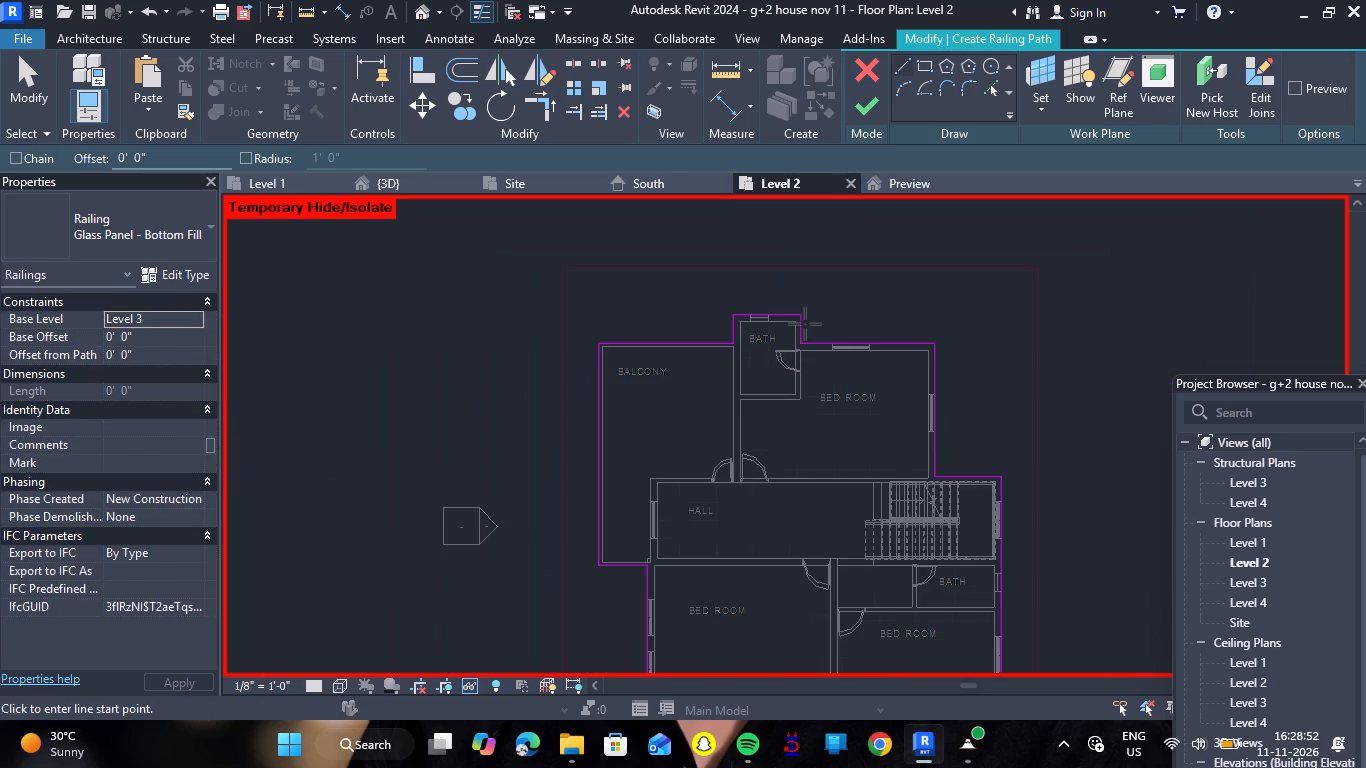
# Draw a vertical path line along the open area's west side, from the bedroom's west path line to the front edge.
pyautogui.scroll(-5, 805, 324)
pyautogui.scroll(7, 733, 539)
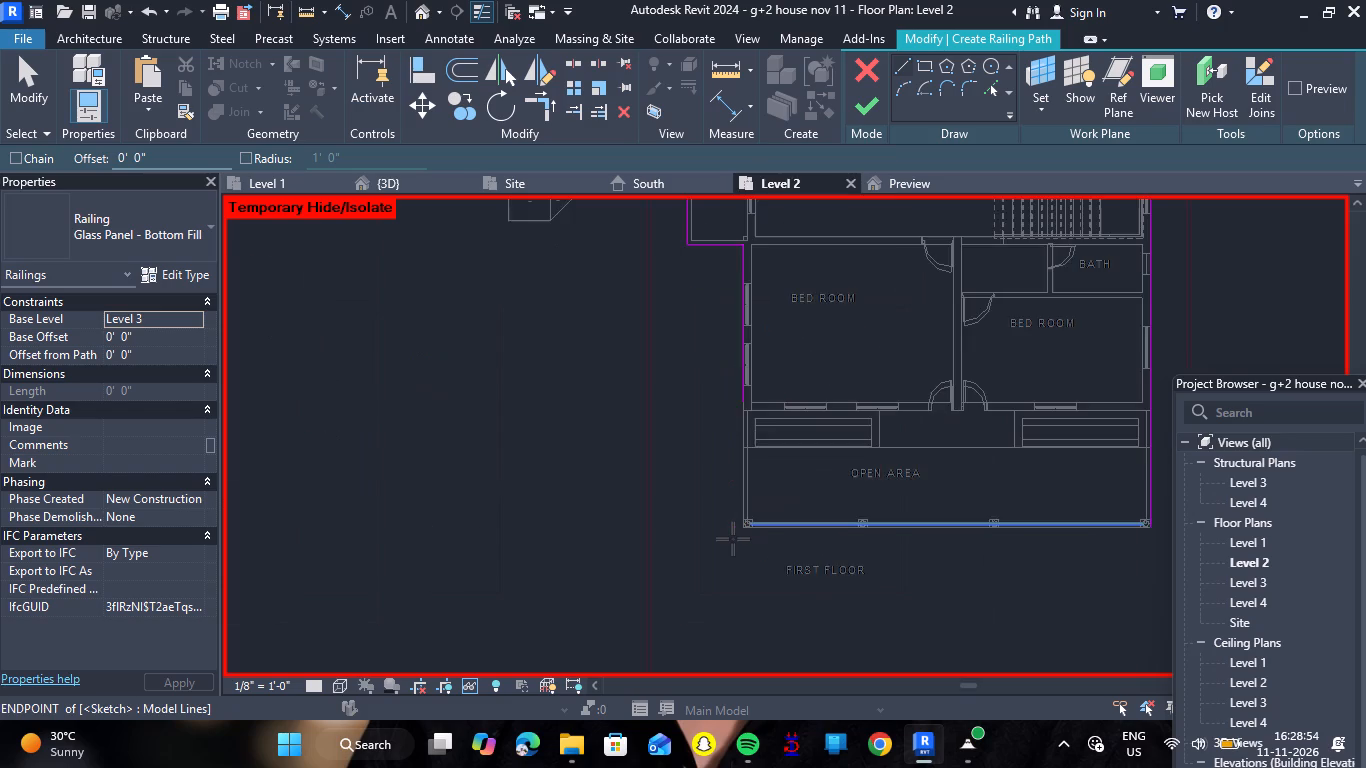
pyautogui.scroll(1, 733, 539)
pyautogui.press('Escape')
pyautogui.click(901, 67)
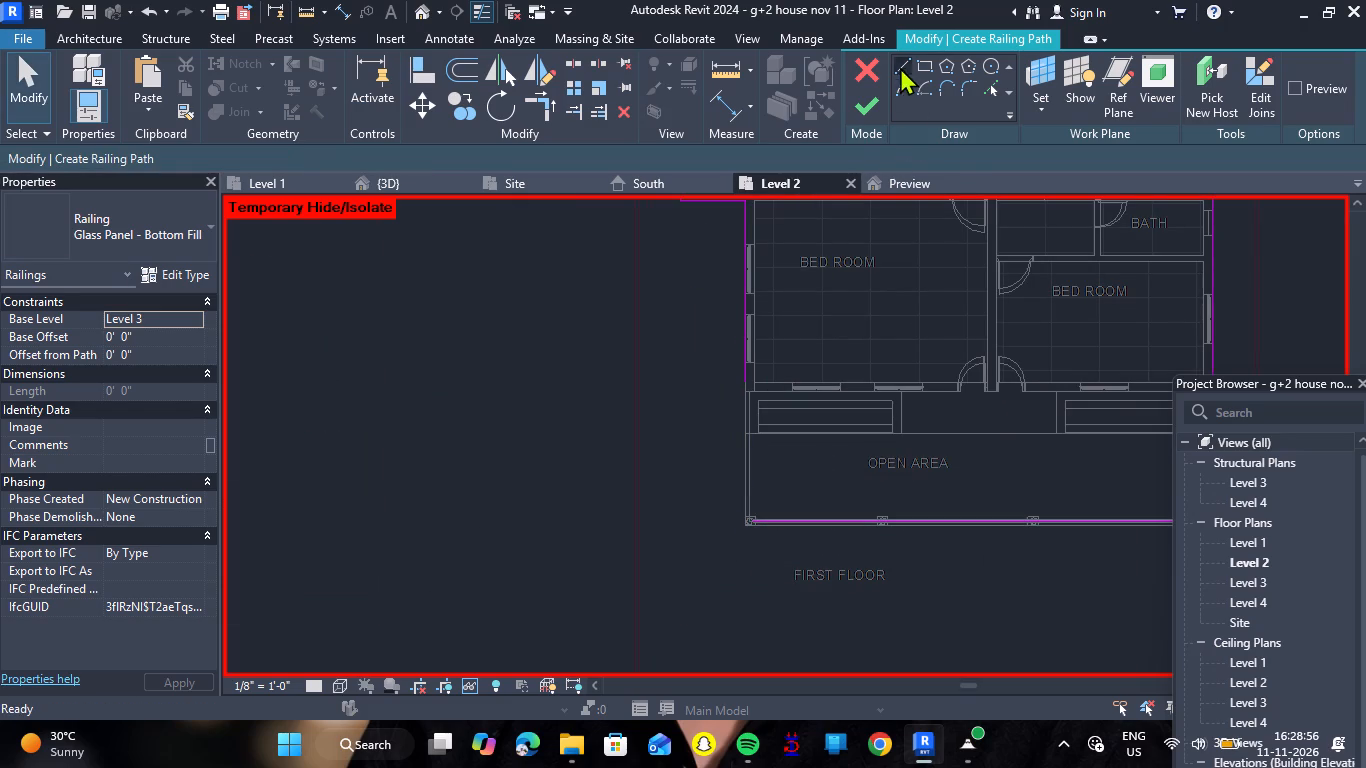
pyautogui.click(746, 383)
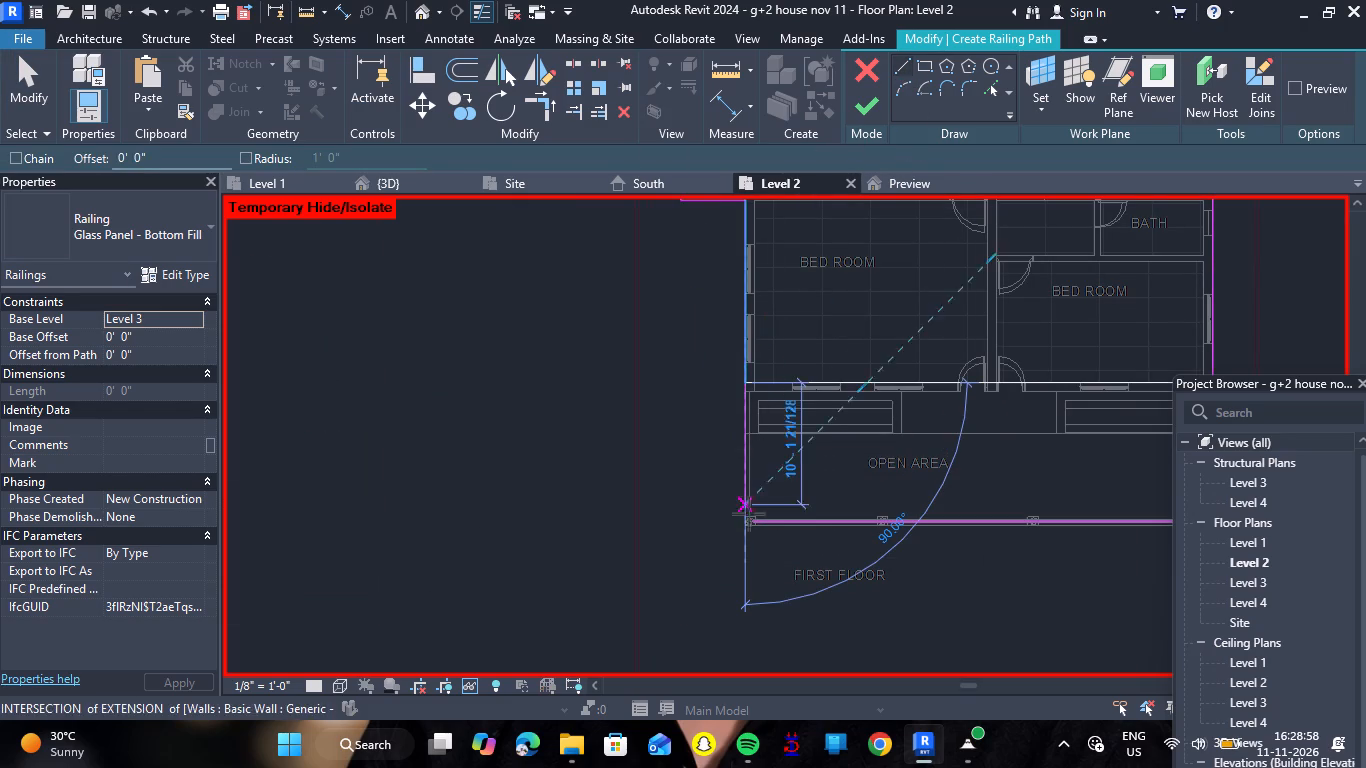
pyautogui.click(749, 526)
pyautogui.press('Escape')
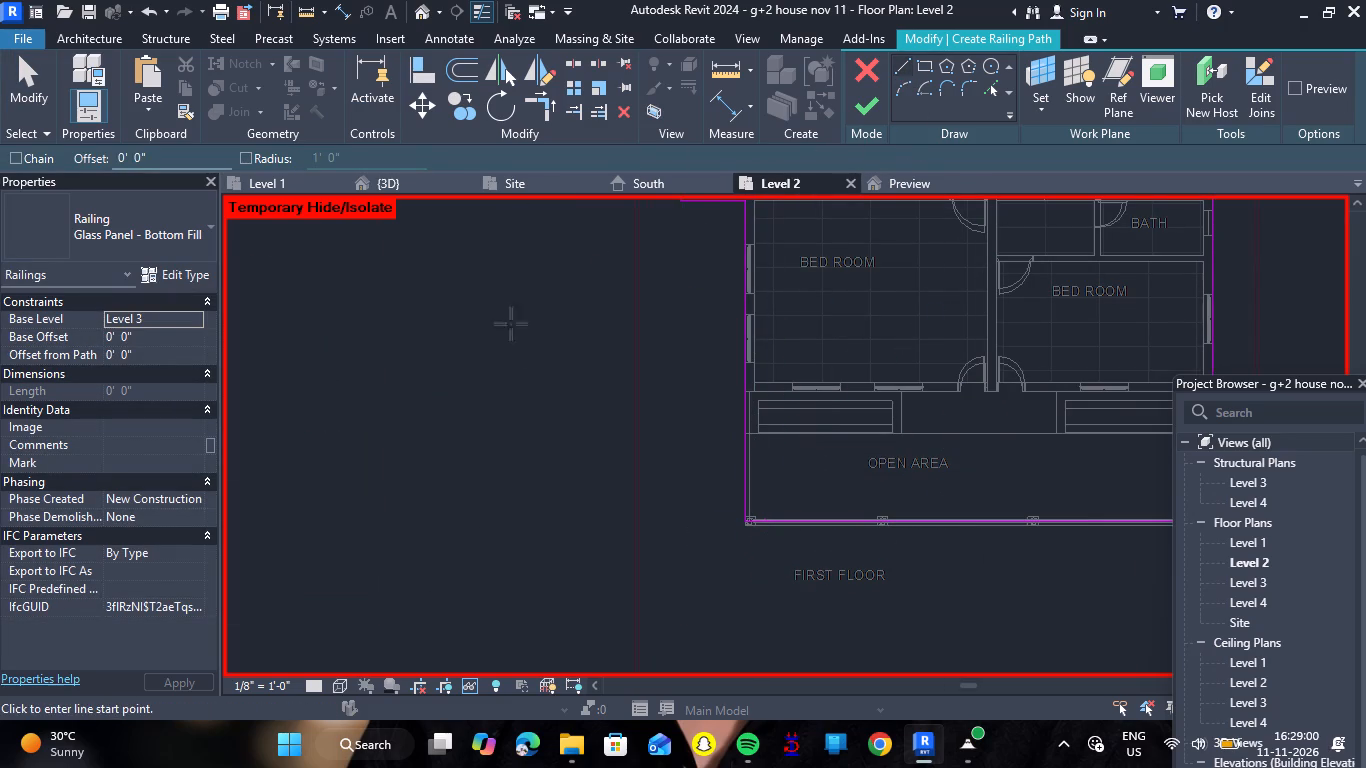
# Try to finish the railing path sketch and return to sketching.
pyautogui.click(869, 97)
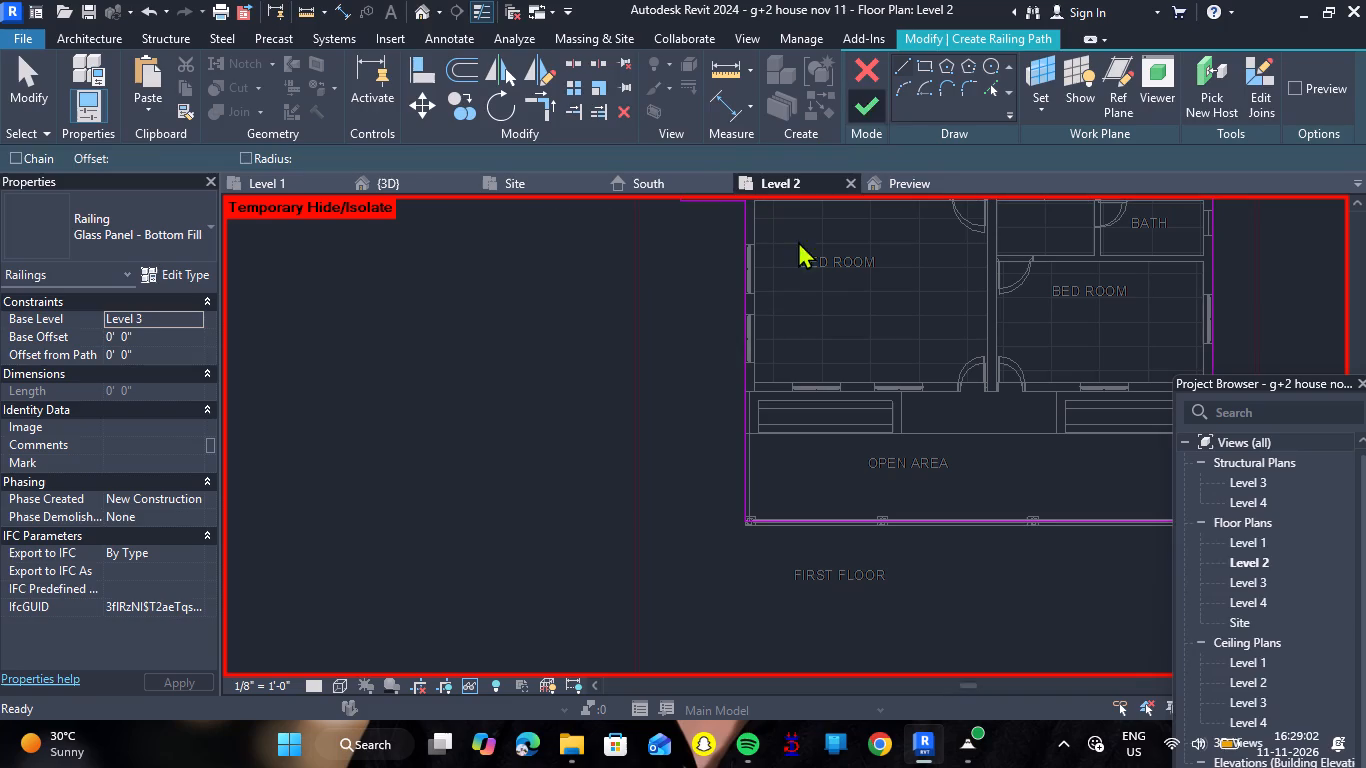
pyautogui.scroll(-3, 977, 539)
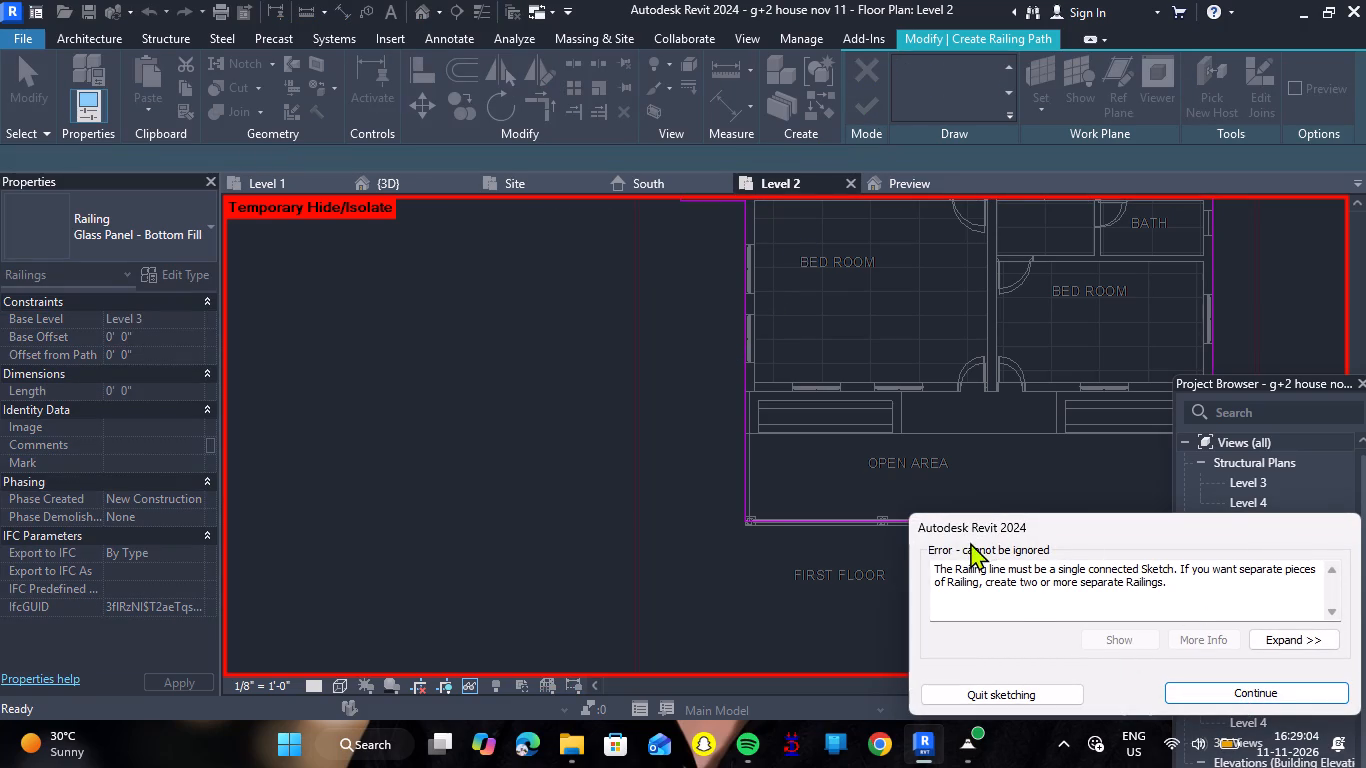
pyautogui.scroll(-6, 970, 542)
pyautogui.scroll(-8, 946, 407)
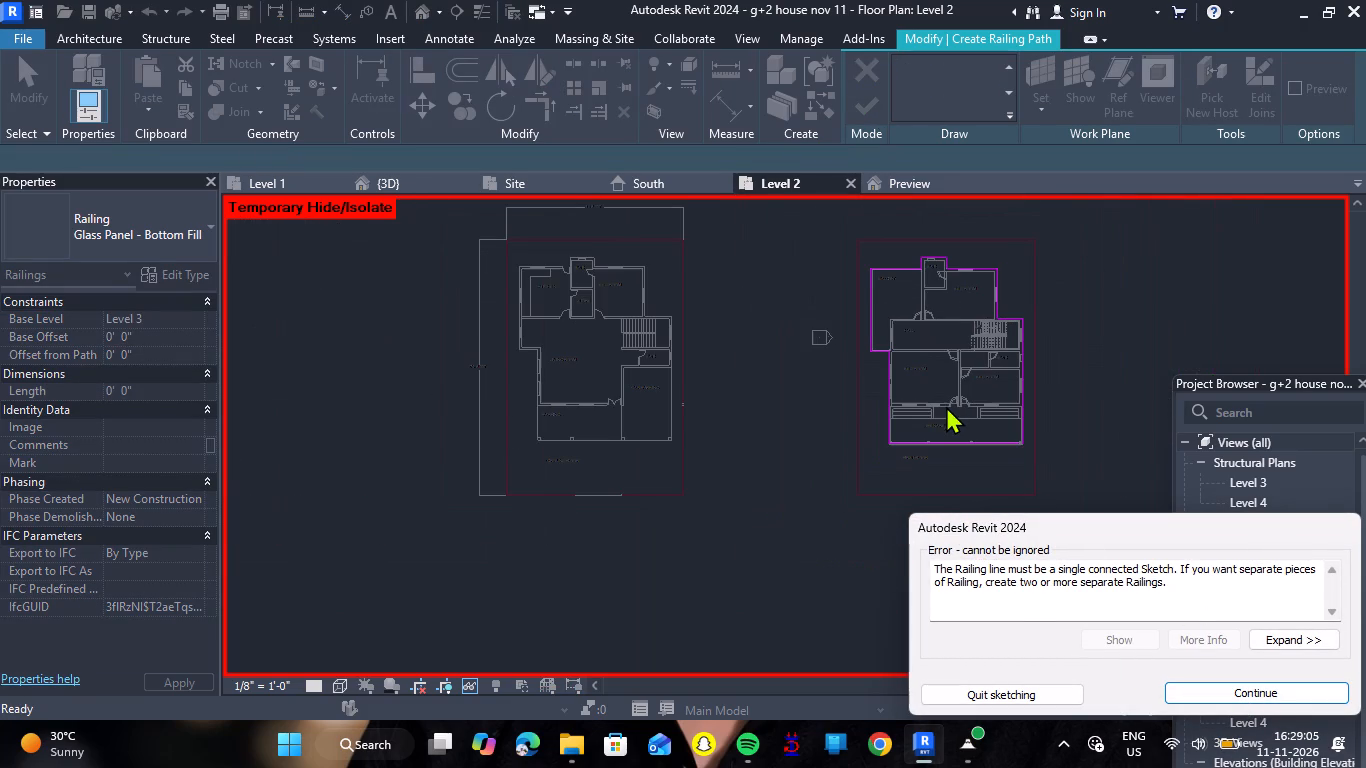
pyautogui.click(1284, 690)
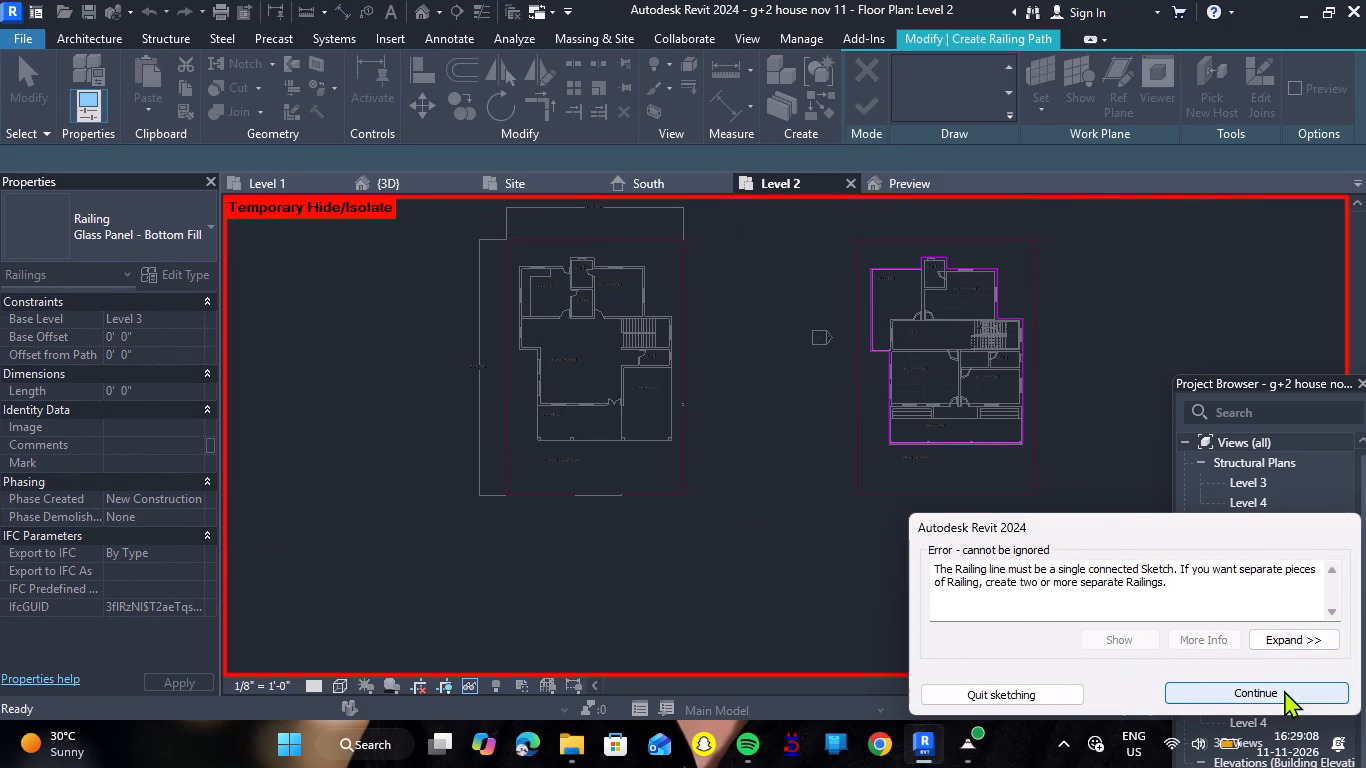
# Delete the path line along the open area's east side.
pyautogui.scroll(8, 1033, 436)
pyautogui.press('Escape')
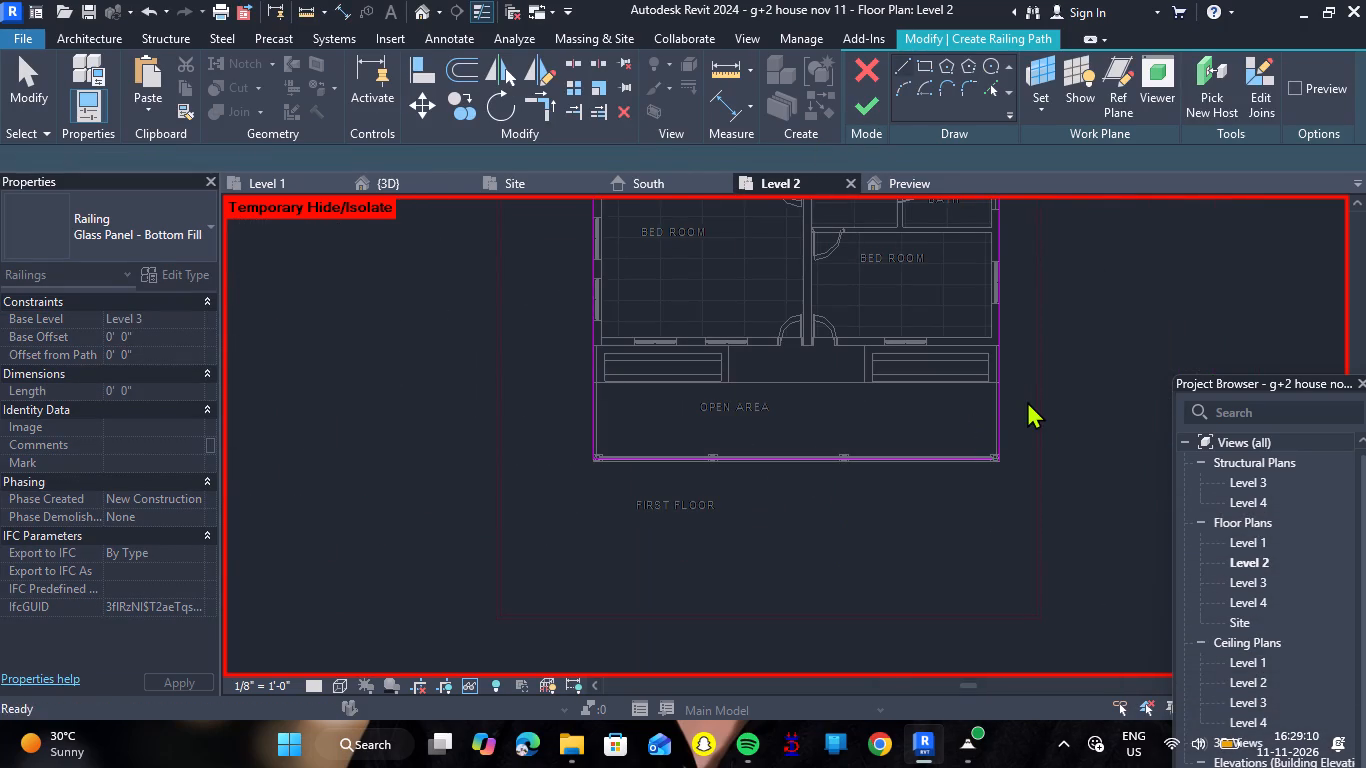
pyautogui.scroll(5, 1025, 396)
pyautogui.click(974, 421)
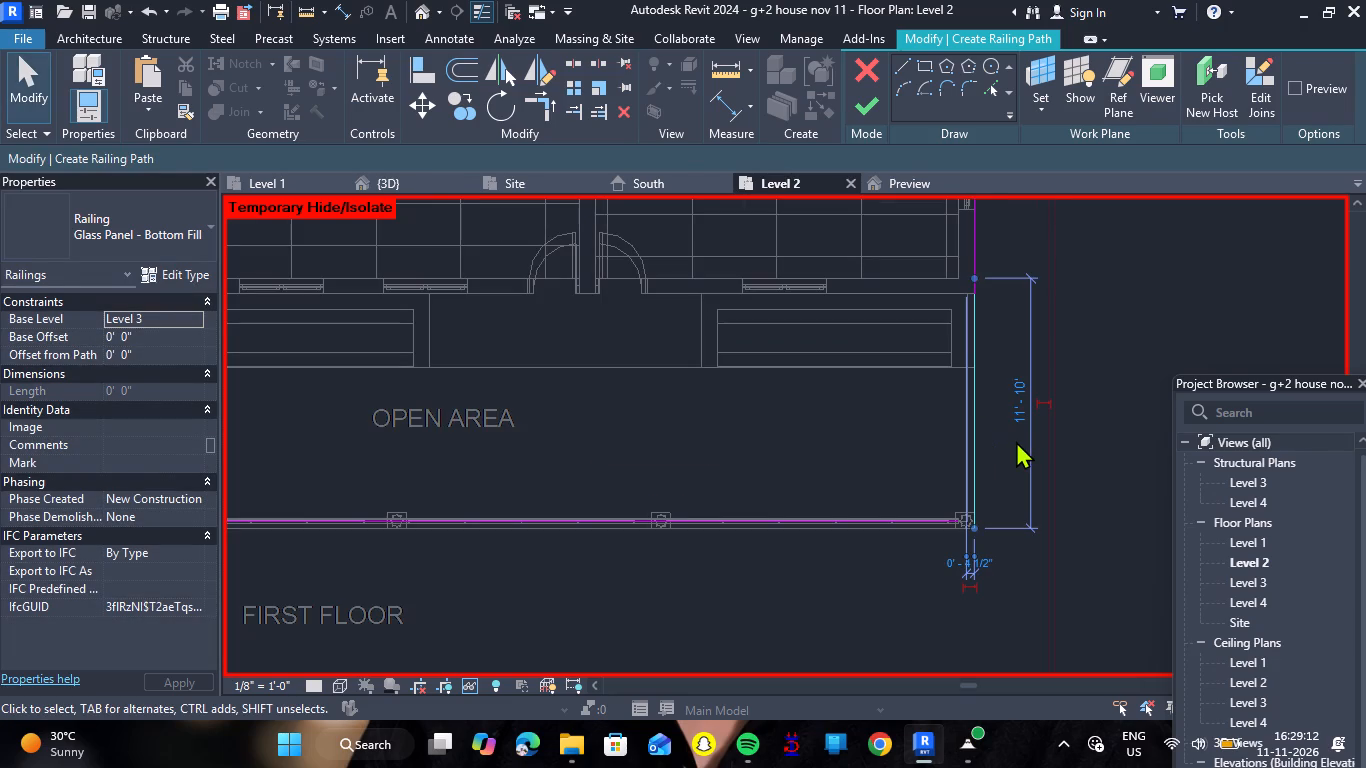
pyautogui.press('Delete')
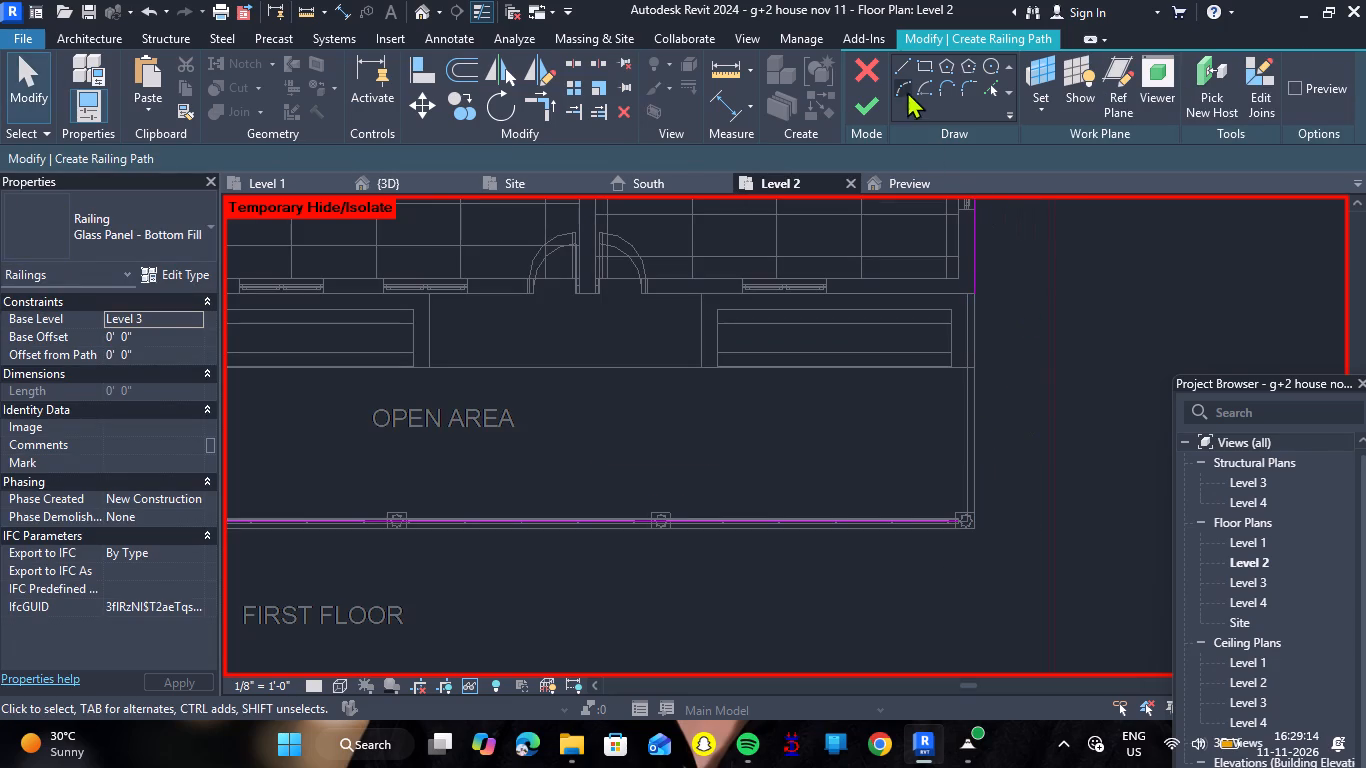
# Draw a vertical path line about 10'-9" long along the open area's east side, ending near the front corner column.
pyautogui.click(988, 92)
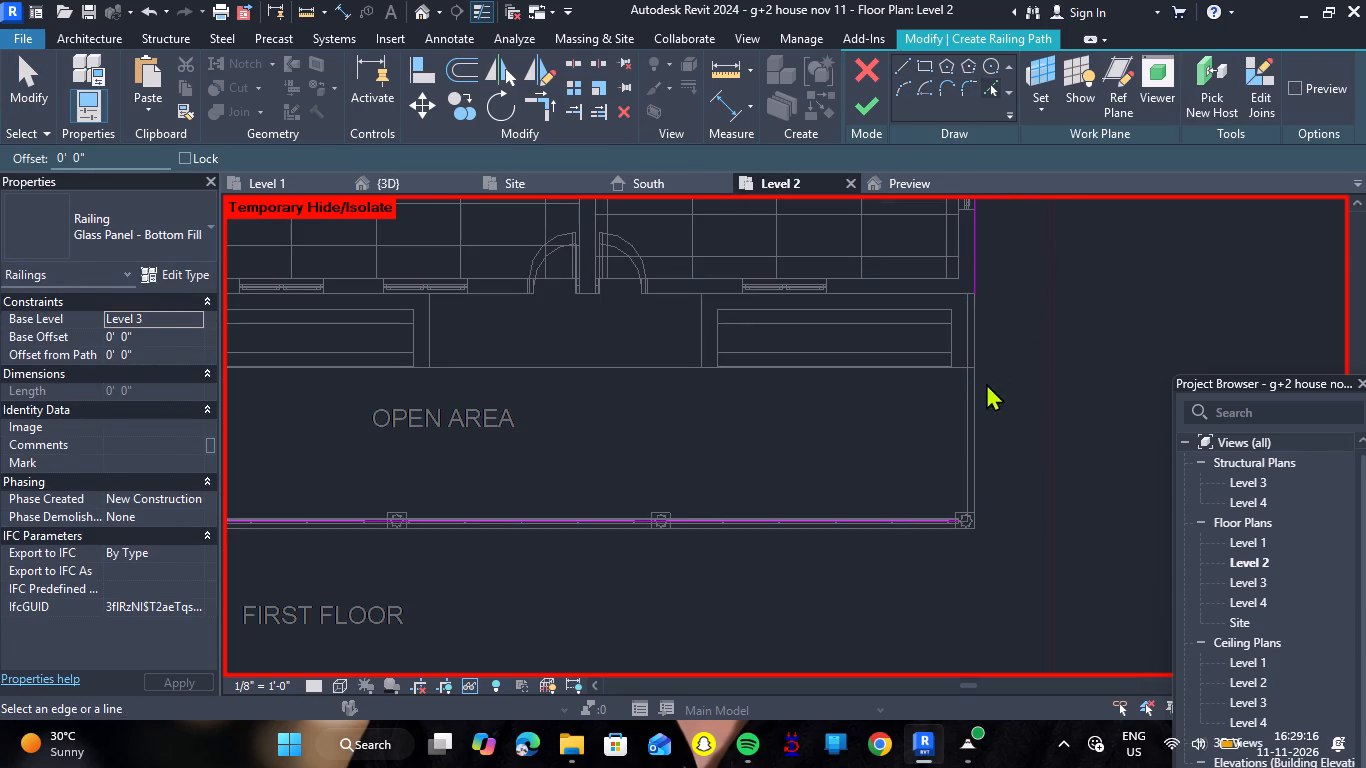
pyautogui.press('Escape')
pyautogui.click(898, 73)
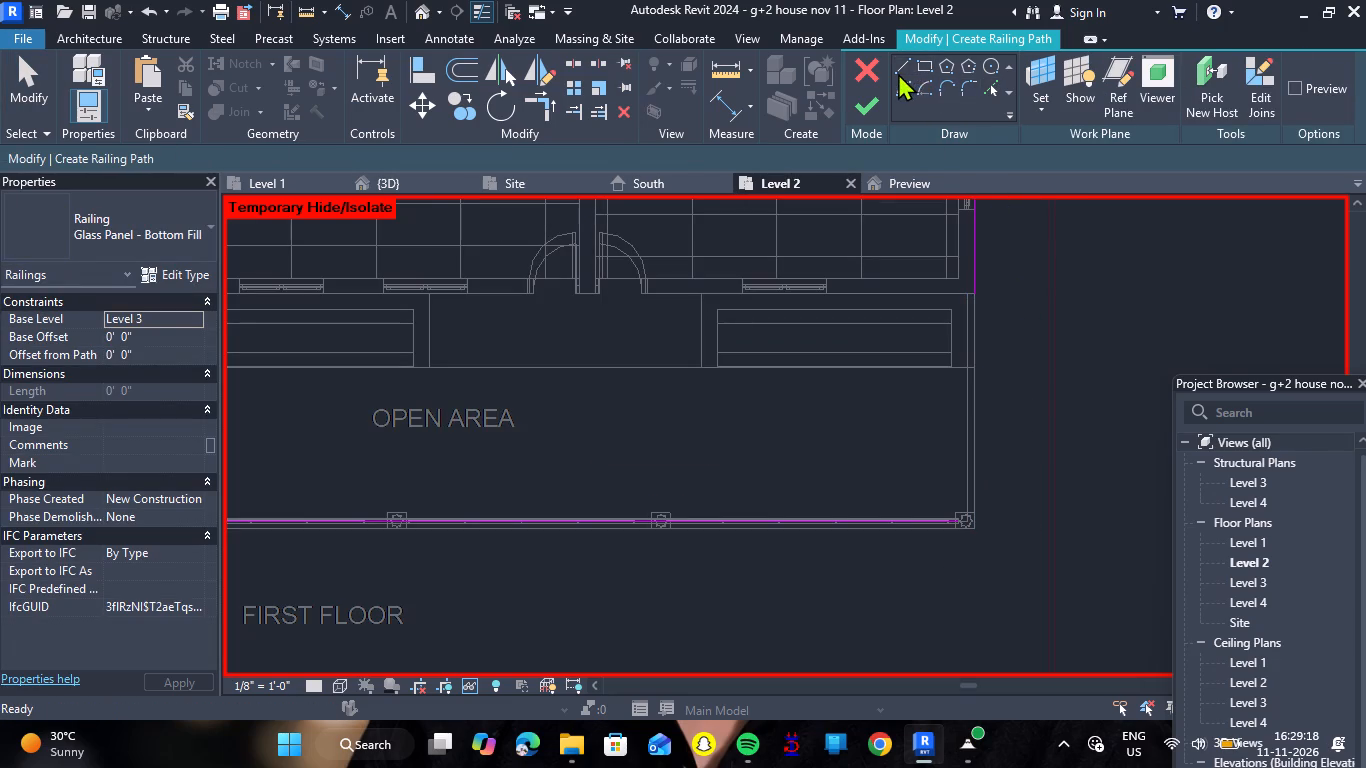
pyautogui.click(977, 295)
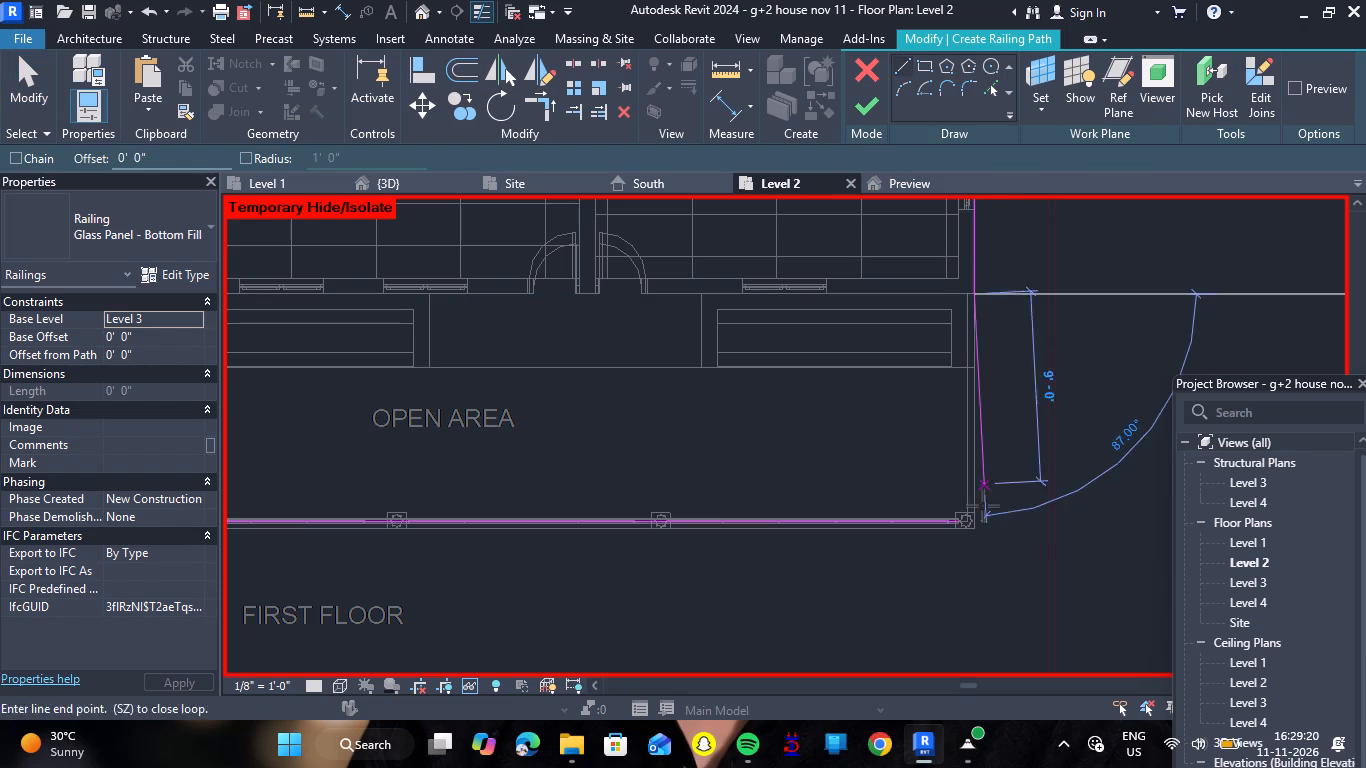
pyautogui.click(977, 520)
pyautogui.scroll(3, 967, 515)
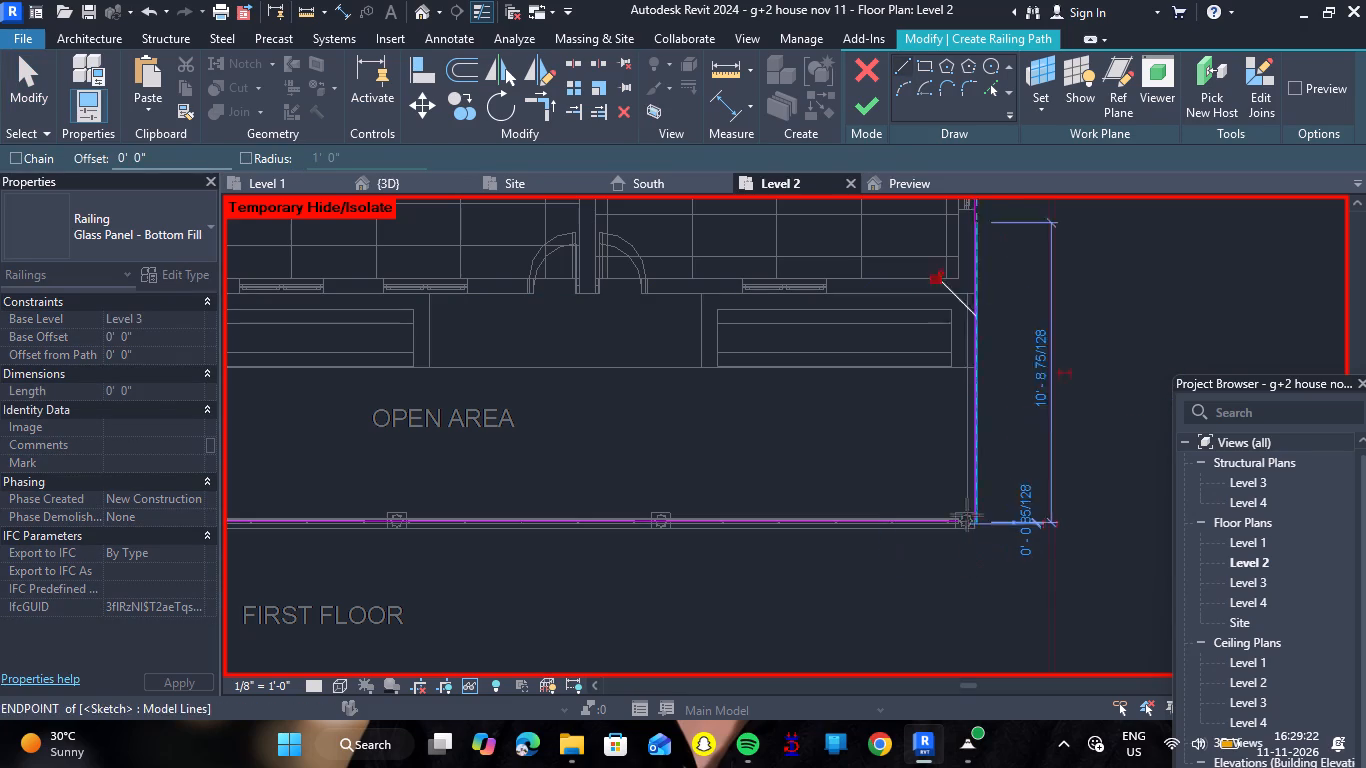
pyautogui.scroll(3, 967, 515)
pyautogui.press('Escape')
# Trim the open area's front path line and its east path line to a corner.
pyautogui.scroll(7, 1012, 557)
pyautogui.scroll(2, 971, 373)
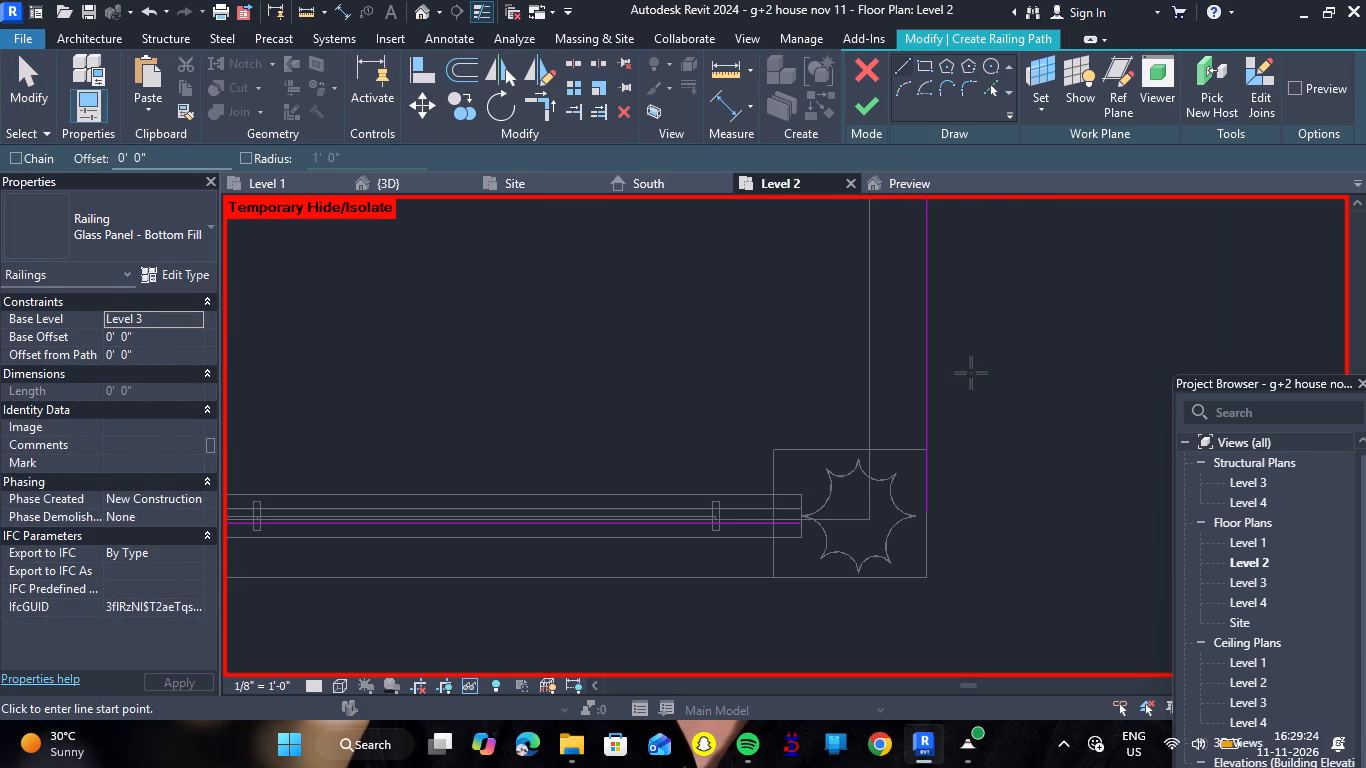
pyautogui.click(540, 110)
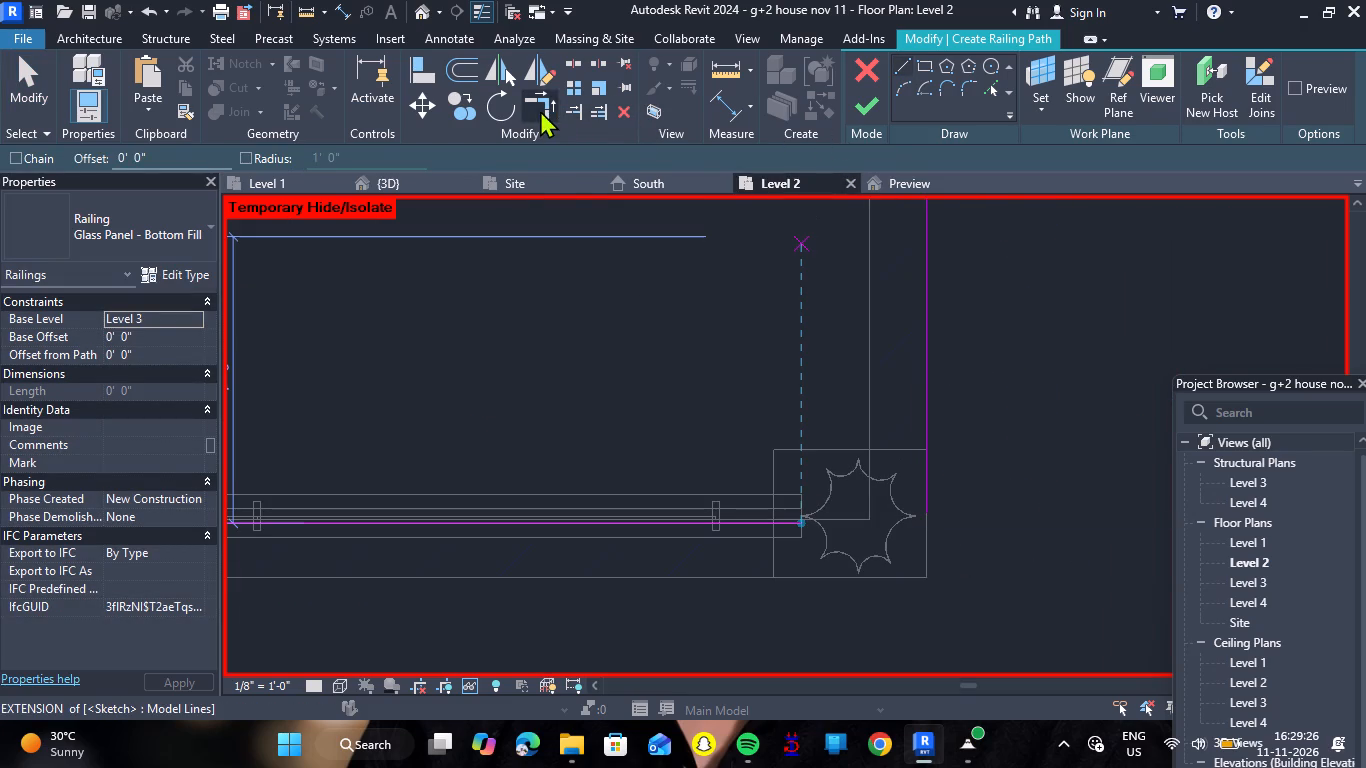
pyautogui.click(745, 525)
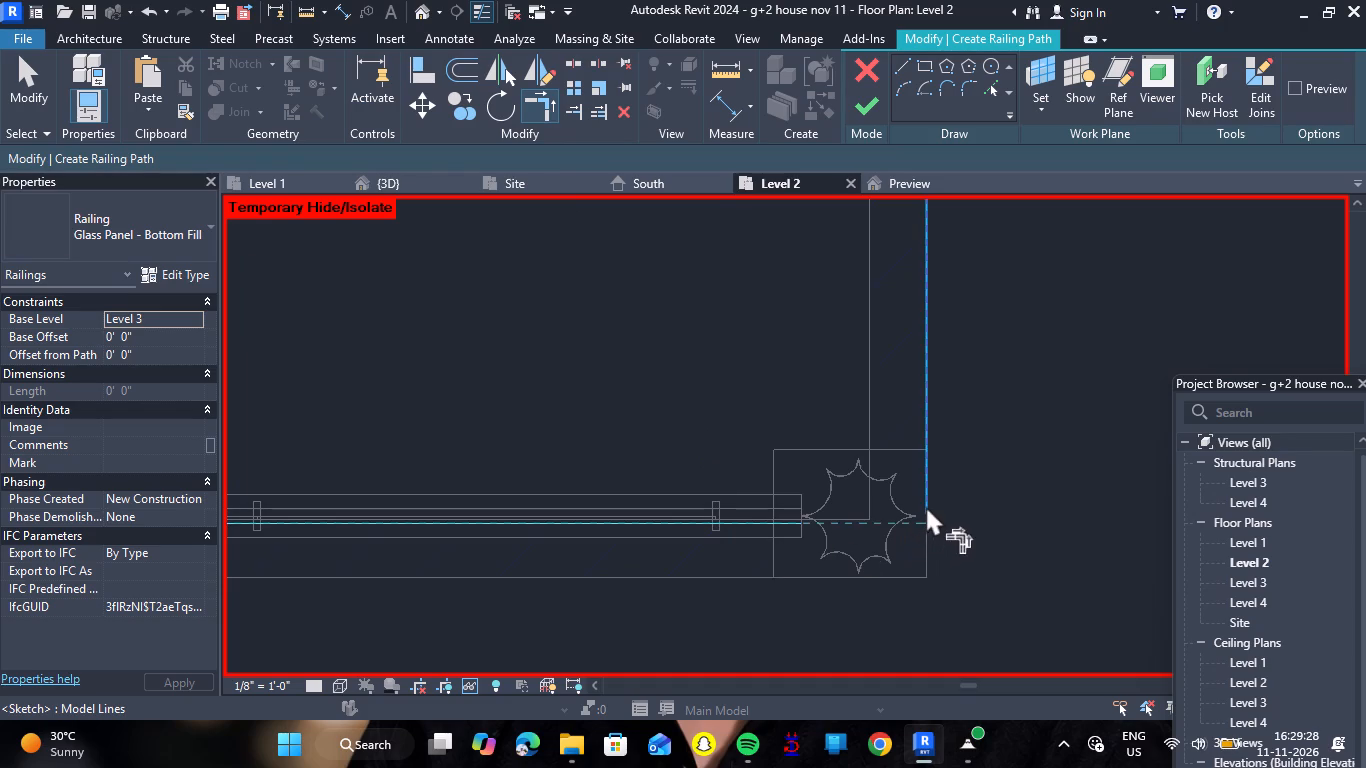
pyautogui.click(926, 506)
pyautogui.scroll(-20, 975, 500)
pyautogui.scroll(-1, 975, 500)
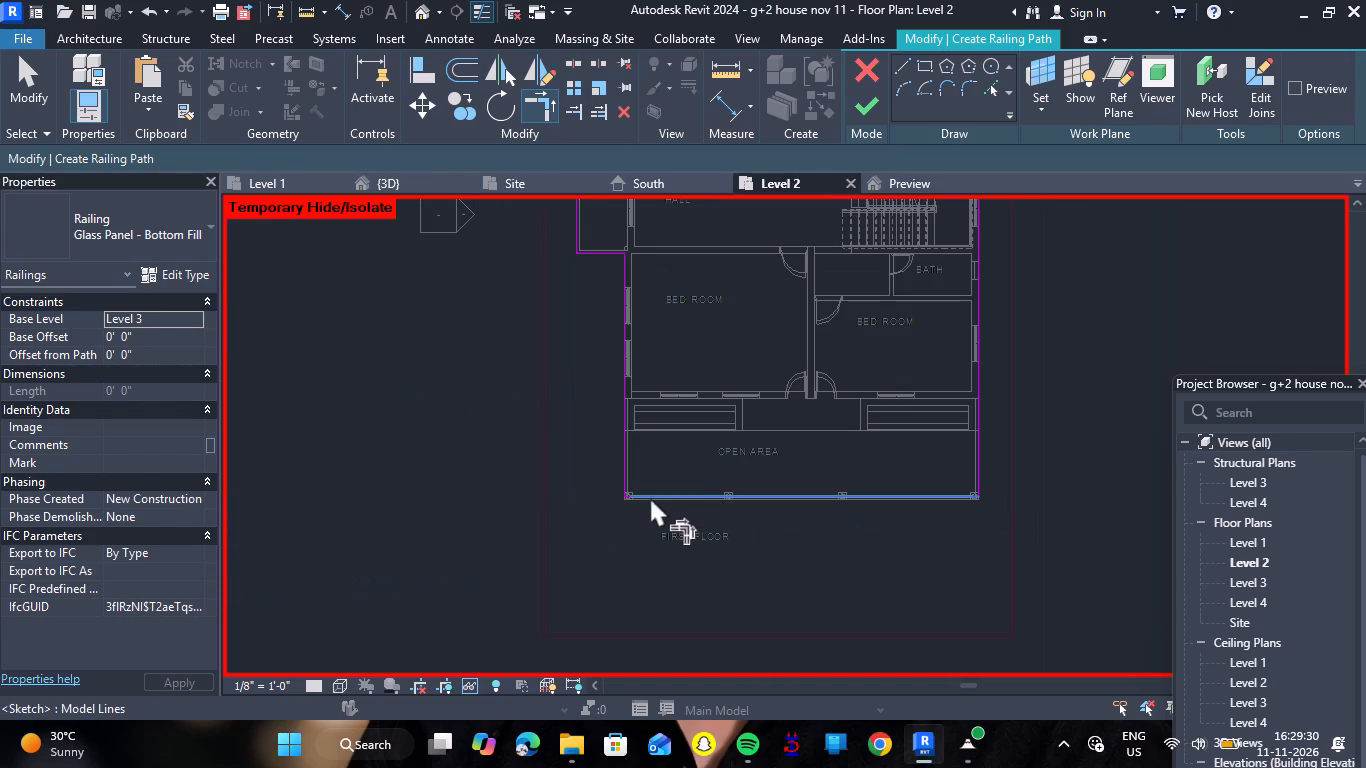
pyautogui.scroll(14, 650, 497)
pyautogui.press('Escape')
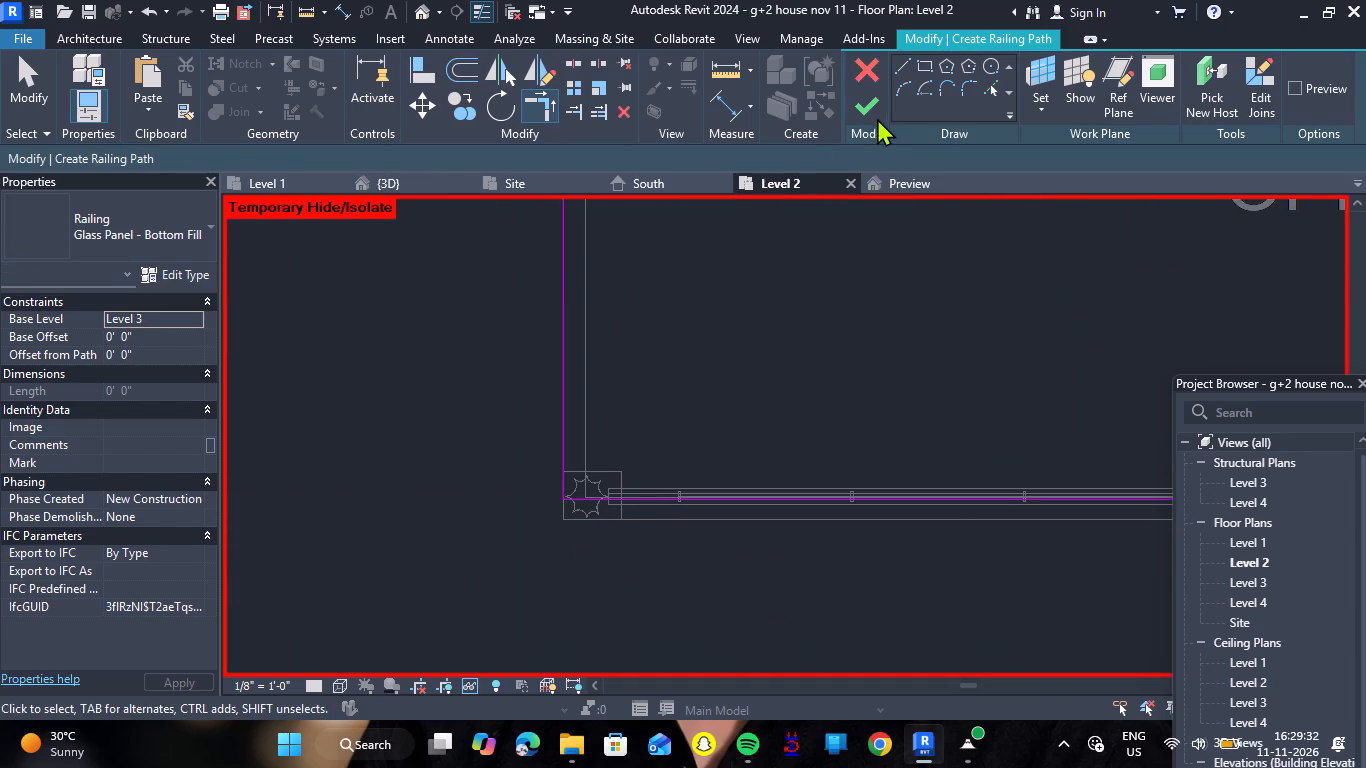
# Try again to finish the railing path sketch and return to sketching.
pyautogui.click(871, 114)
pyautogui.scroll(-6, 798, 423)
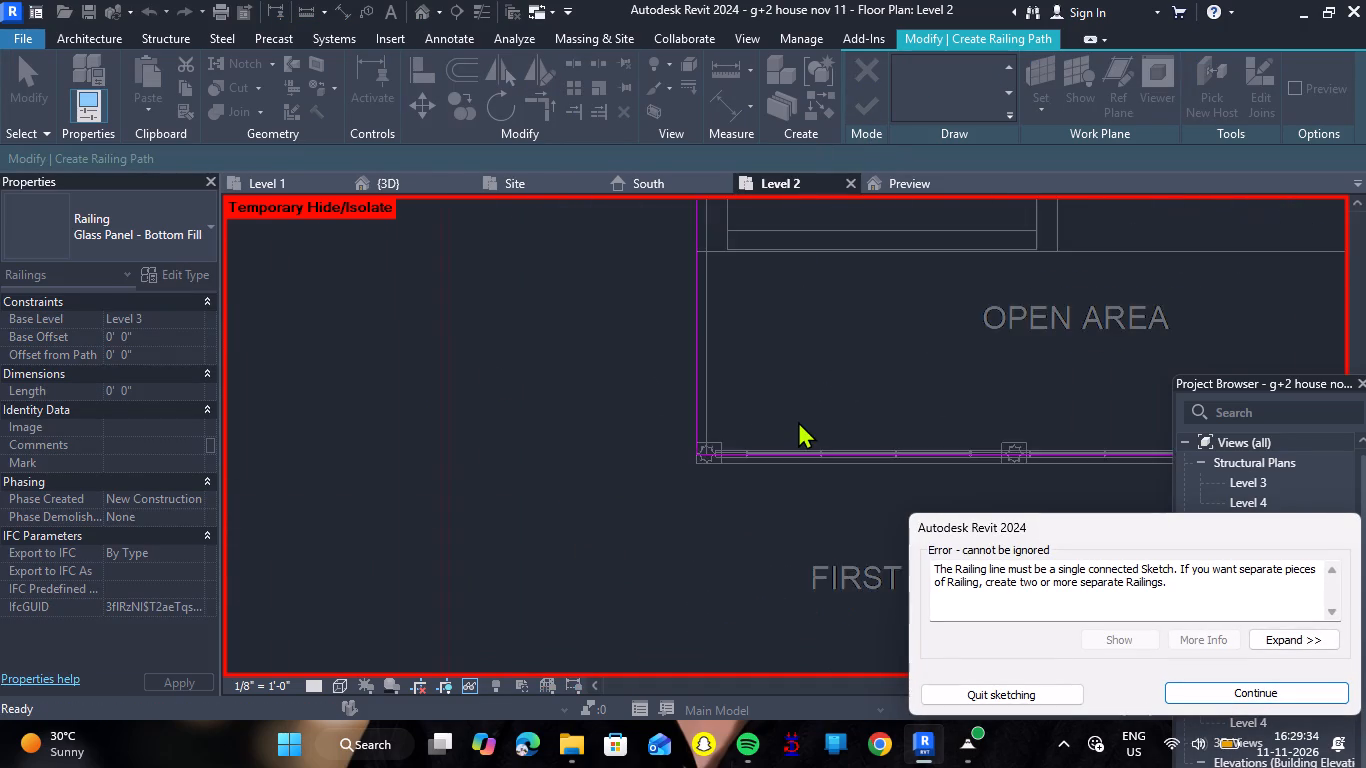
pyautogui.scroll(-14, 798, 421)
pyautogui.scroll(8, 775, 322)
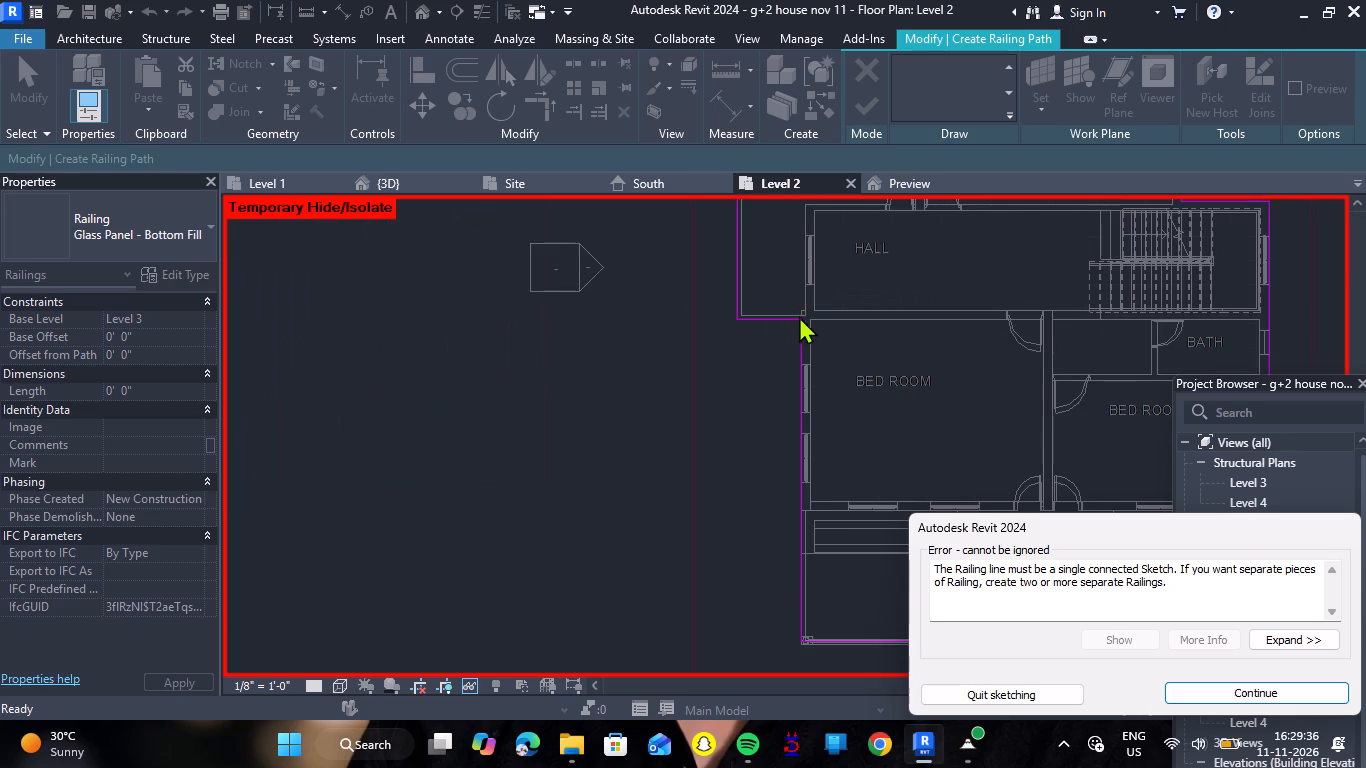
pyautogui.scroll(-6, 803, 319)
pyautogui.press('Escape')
# Examine the railing path around the house perimeter and at the balcony and bath corners for gaps.
pyautogui.scroll(-3, 1030, 246)
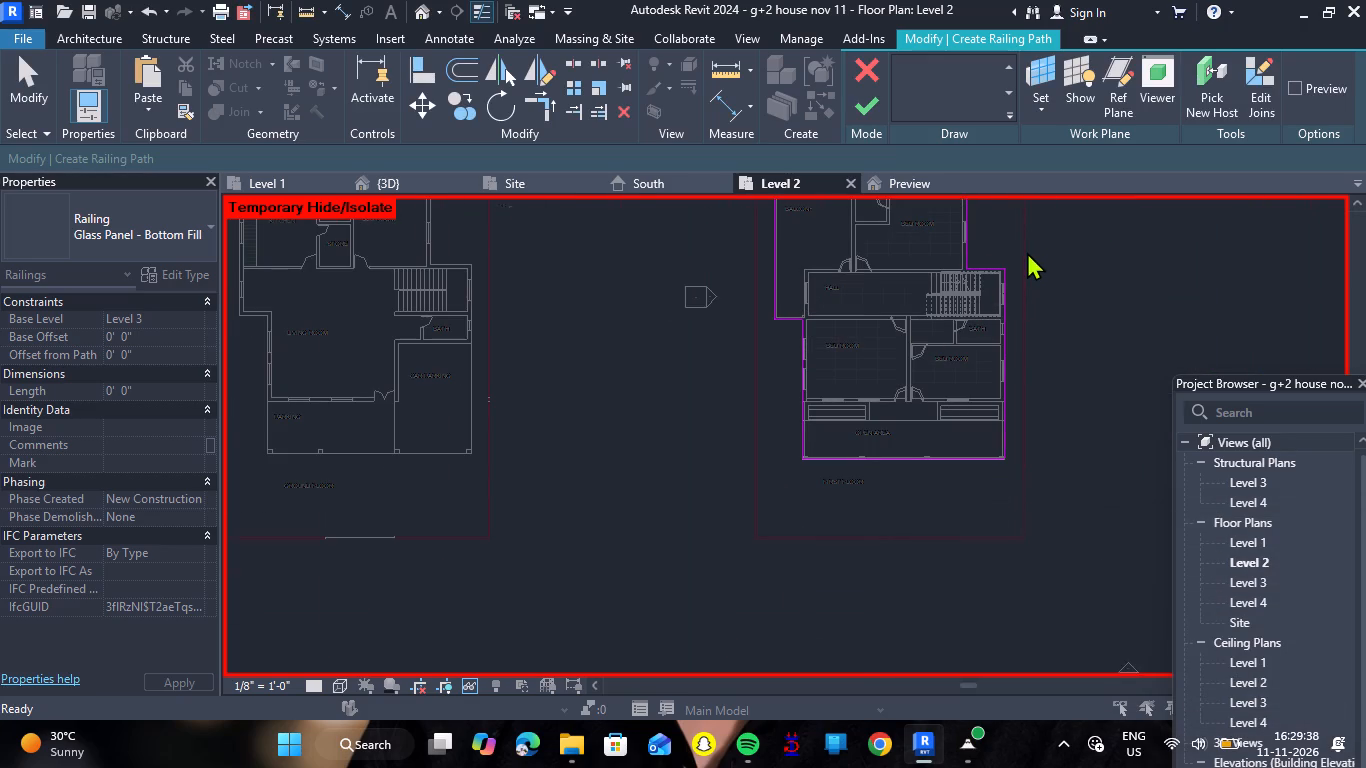
pyautogui.scroll(-1, 1027, 252)
pyautogui.scroll(9, 989, 201)
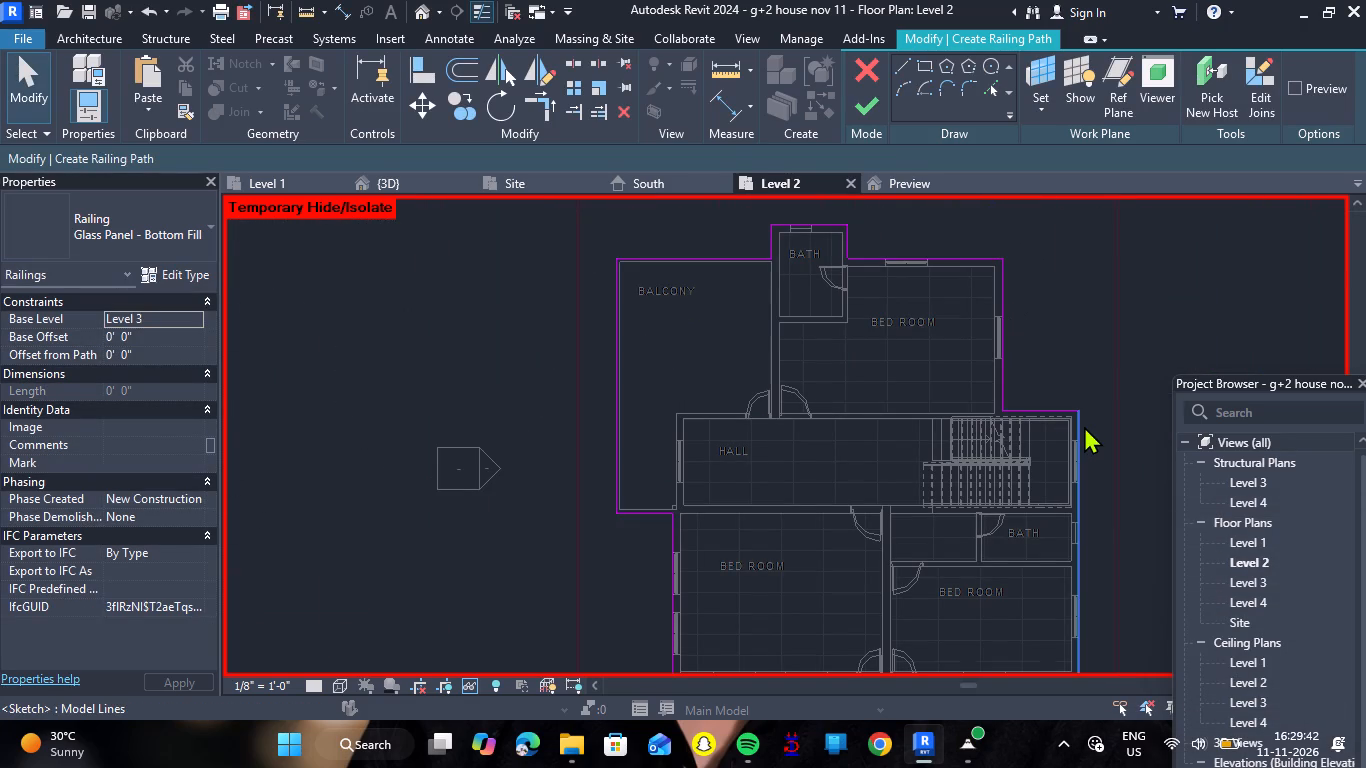
pyautogui.scroll(-6, 1084, 426)
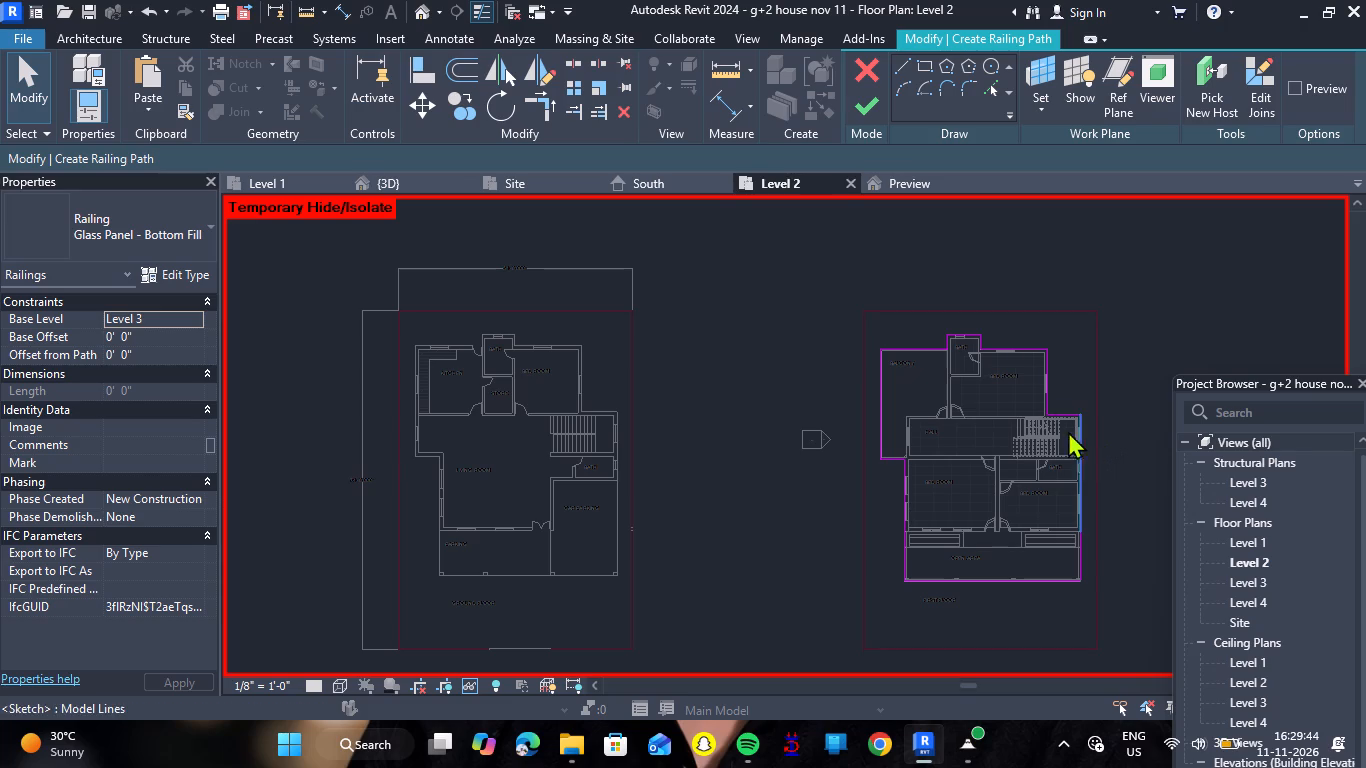
pyautogui.scroll(4, 942, 349)
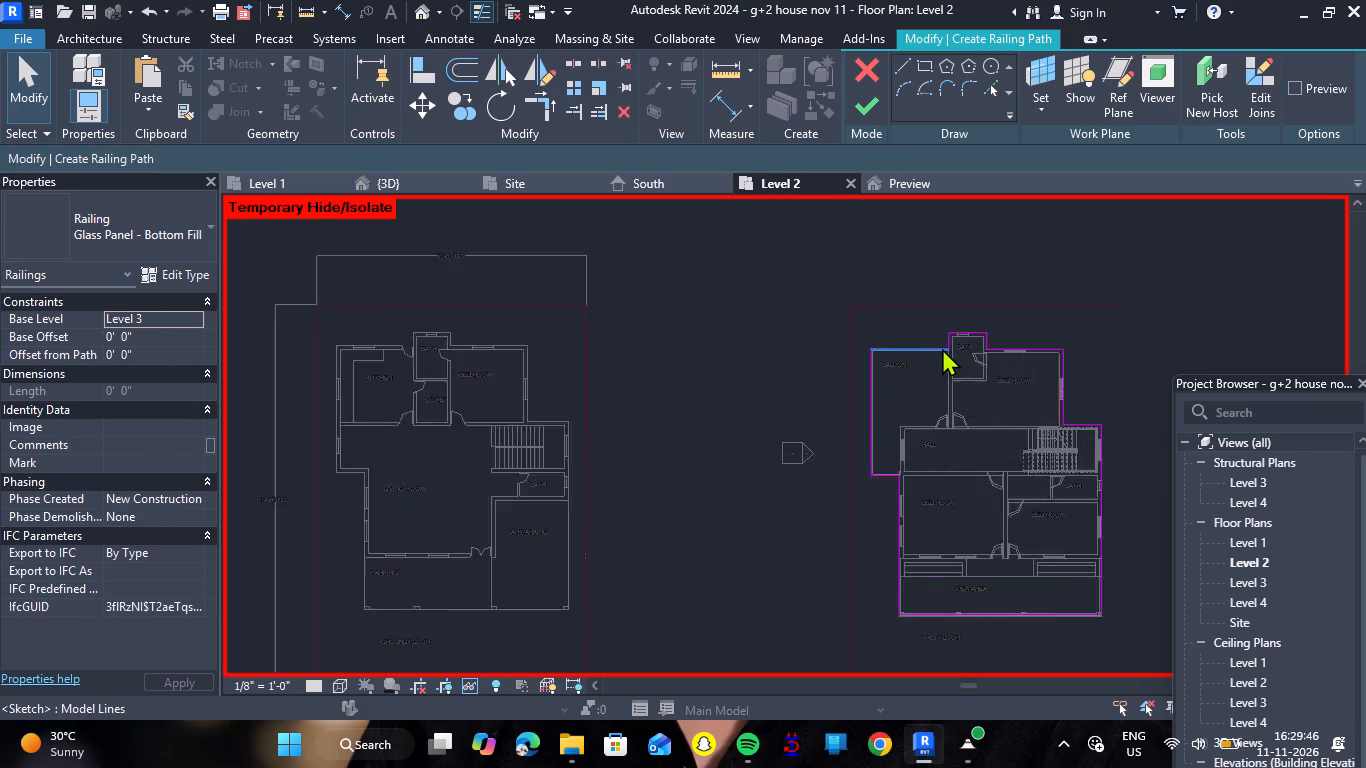
pyautogui.scroll(7, 942, 348)
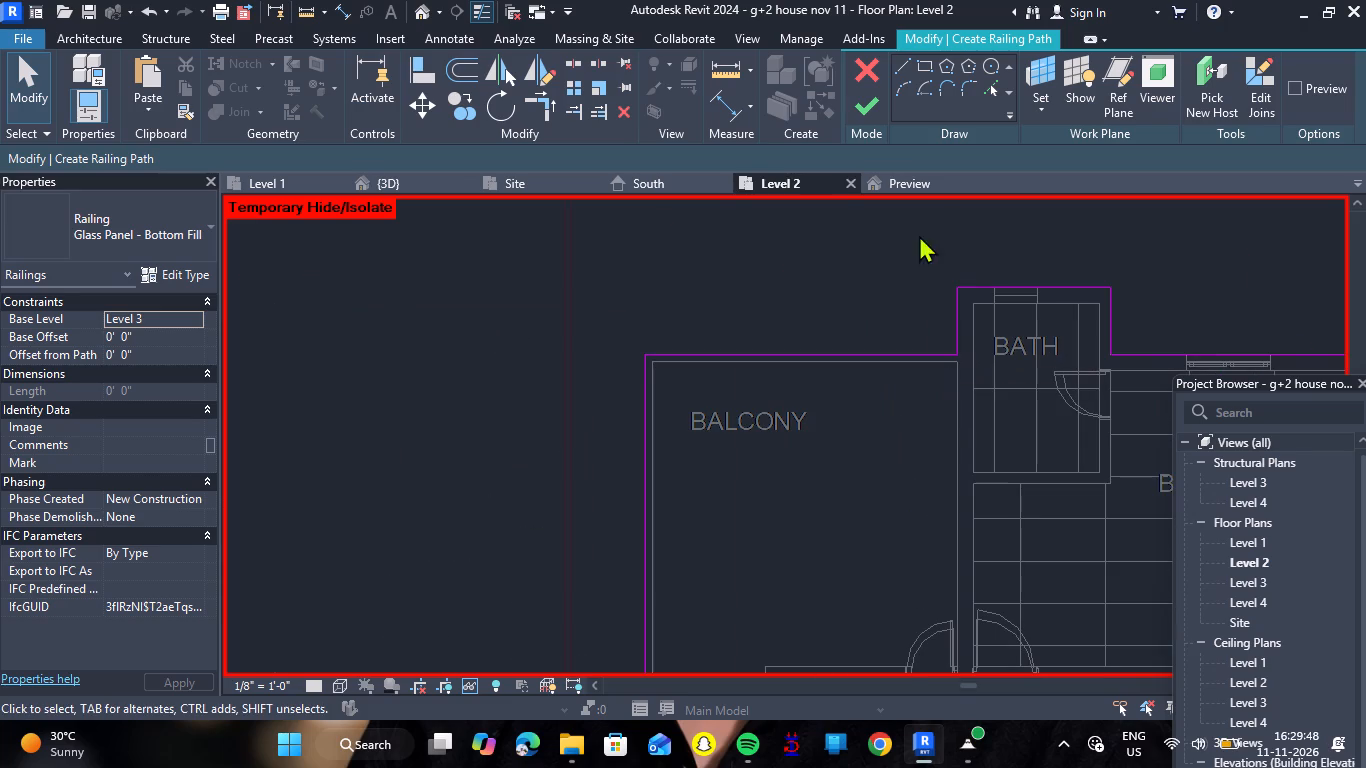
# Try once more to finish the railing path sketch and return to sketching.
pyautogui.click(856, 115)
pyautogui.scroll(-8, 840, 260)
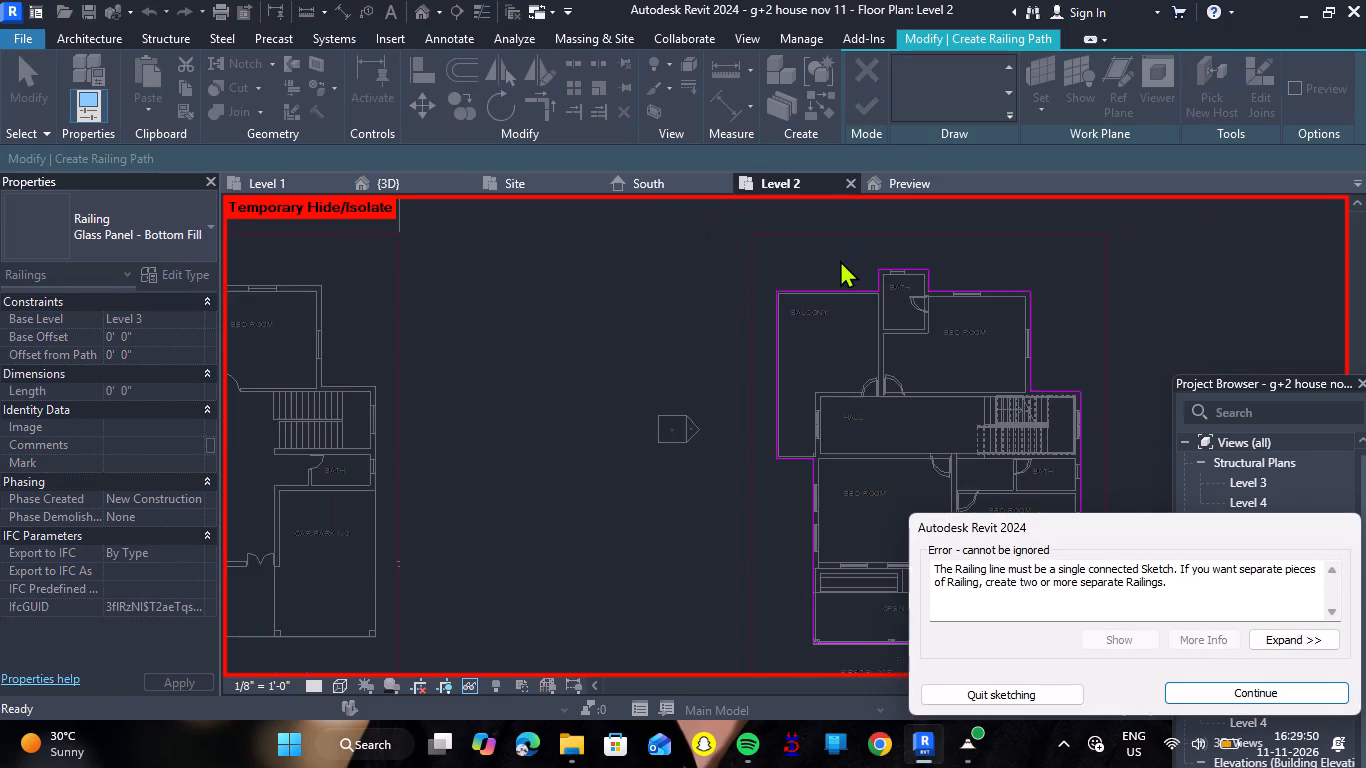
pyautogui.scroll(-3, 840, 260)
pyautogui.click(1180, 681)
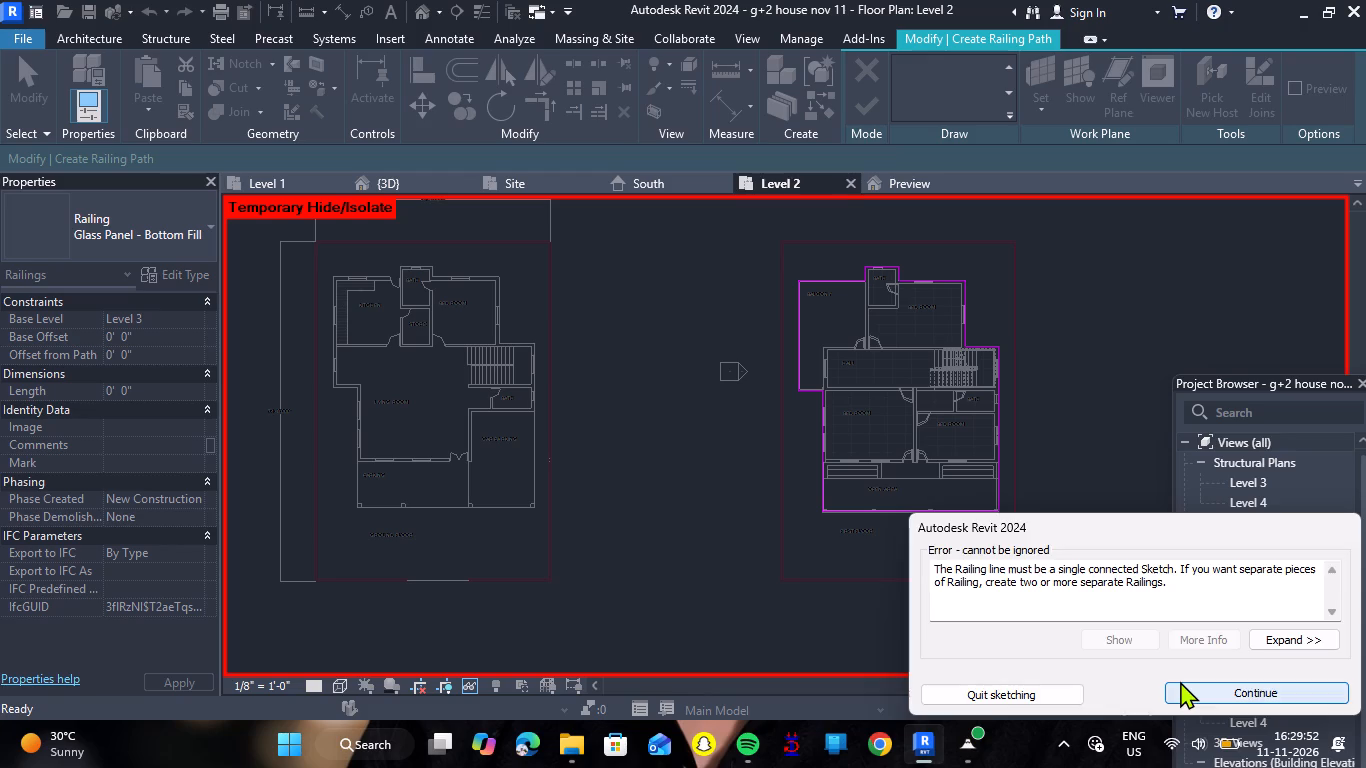
# Delete the path line along the west wall of the bedroom south of the hall.
pyautogui.scroll(5, 815, 403)
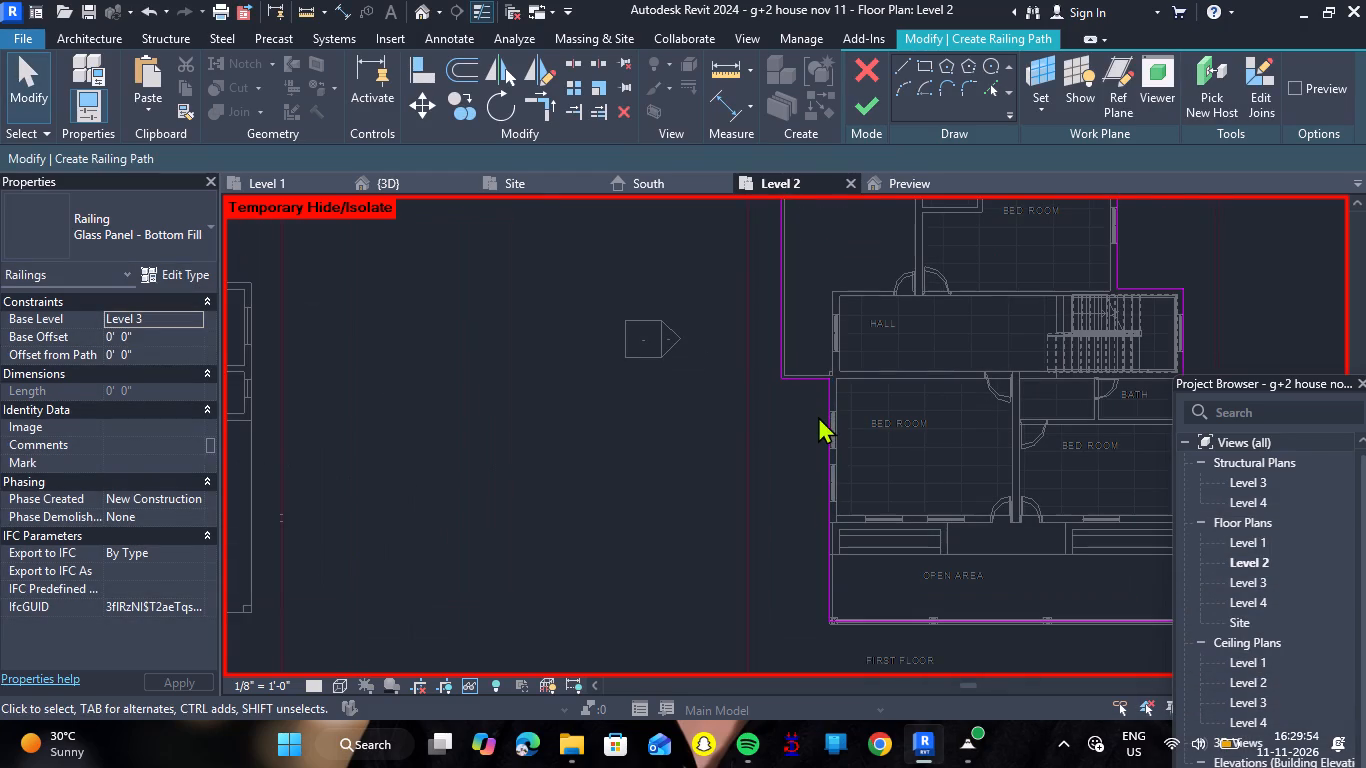
pyautogui.click(829, 452)
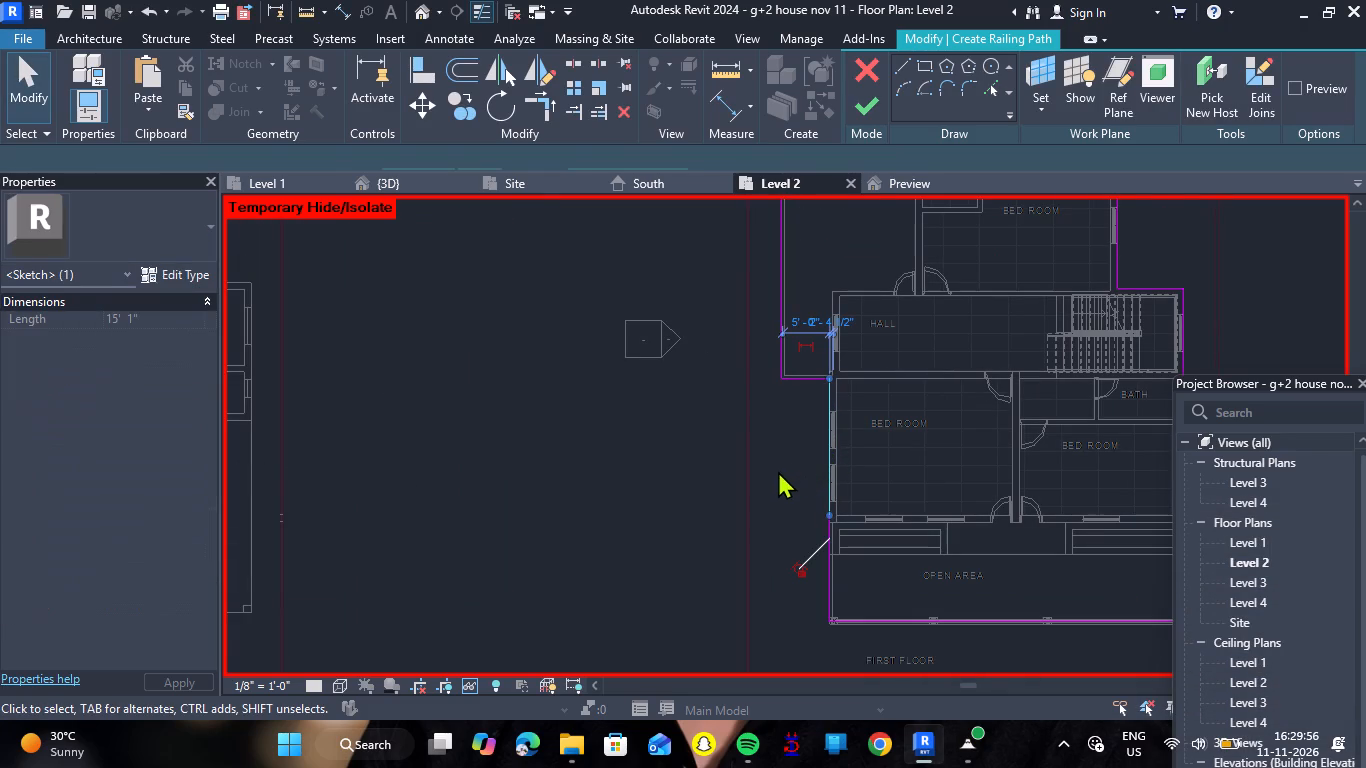
pyautogui.press('Delete')
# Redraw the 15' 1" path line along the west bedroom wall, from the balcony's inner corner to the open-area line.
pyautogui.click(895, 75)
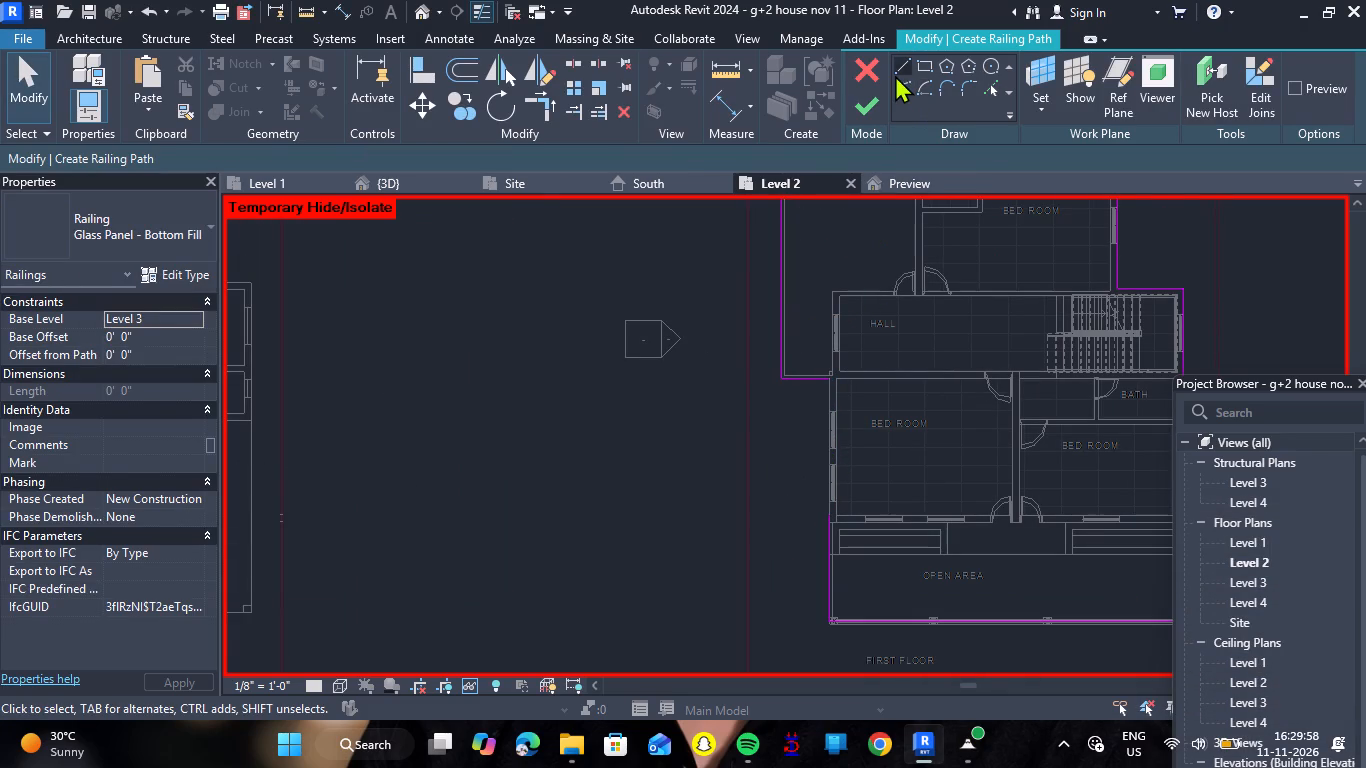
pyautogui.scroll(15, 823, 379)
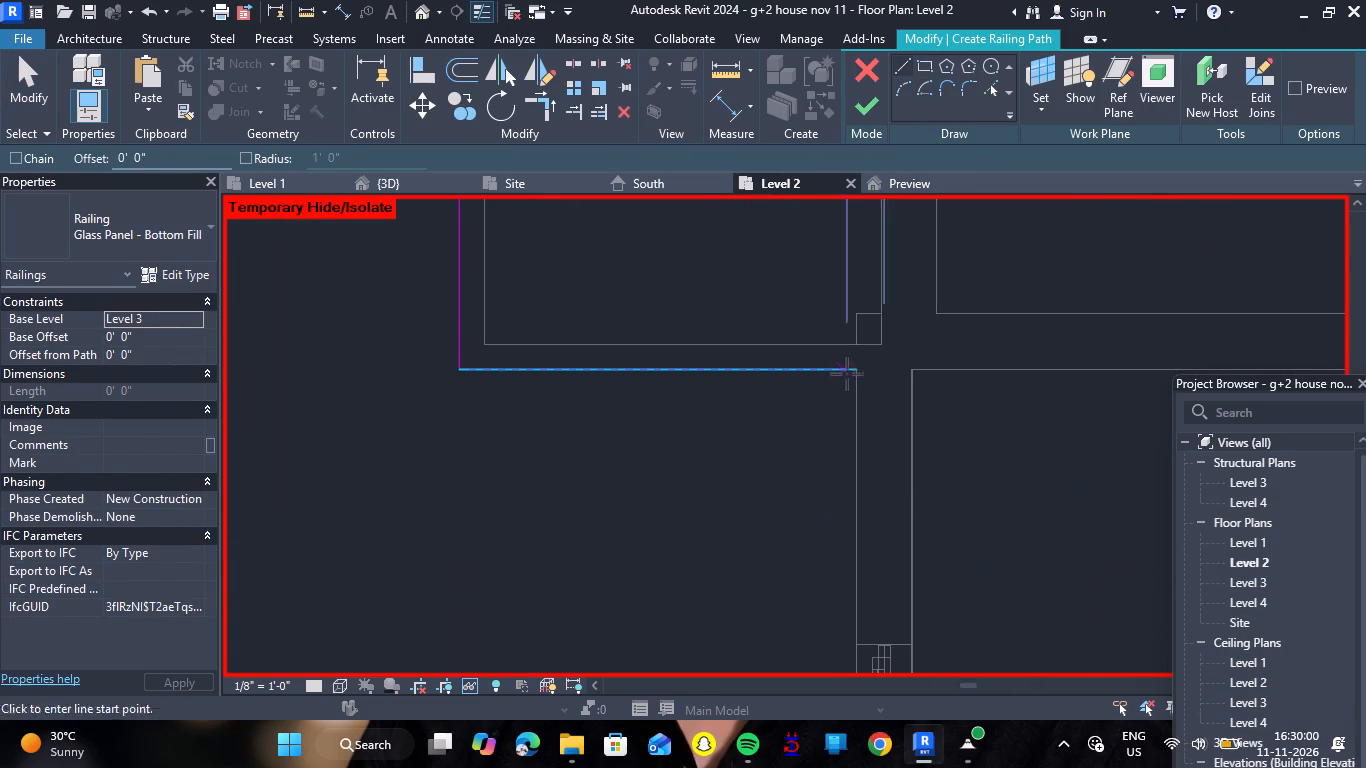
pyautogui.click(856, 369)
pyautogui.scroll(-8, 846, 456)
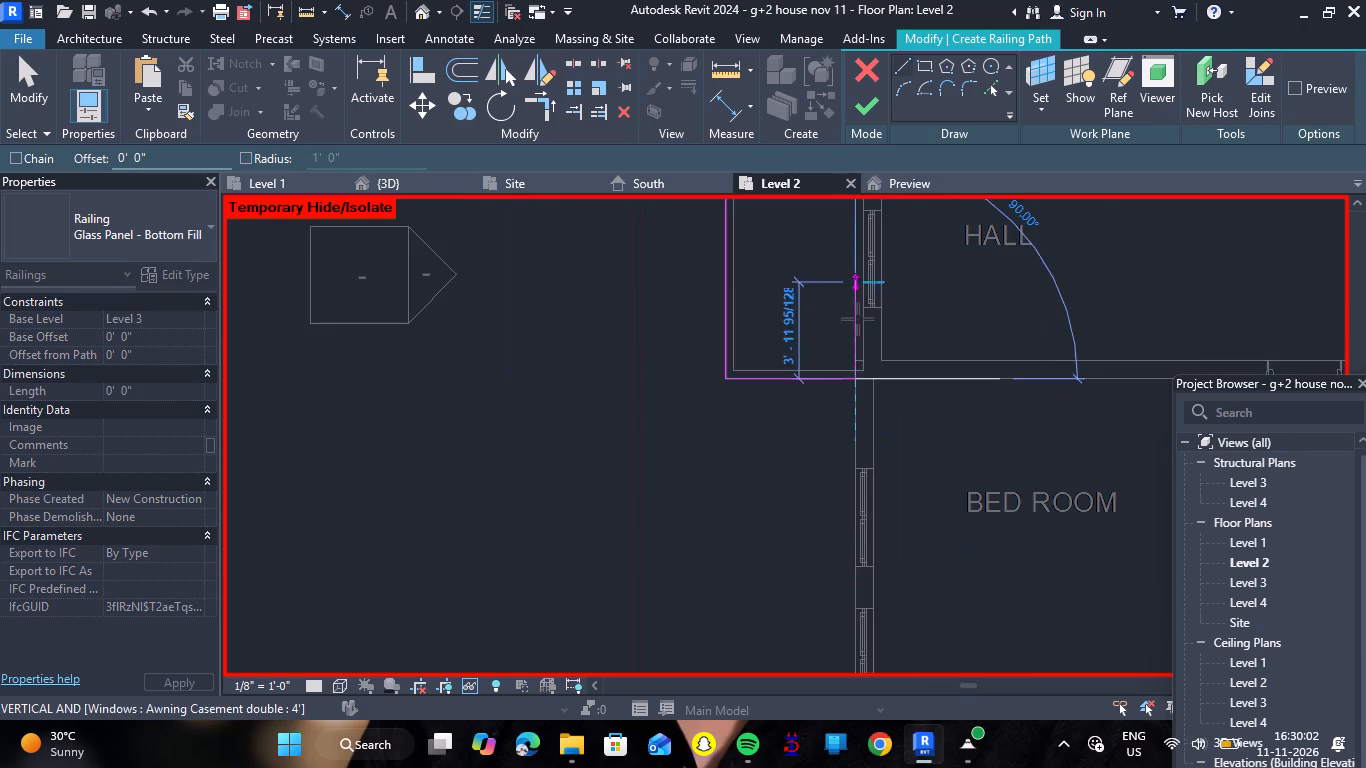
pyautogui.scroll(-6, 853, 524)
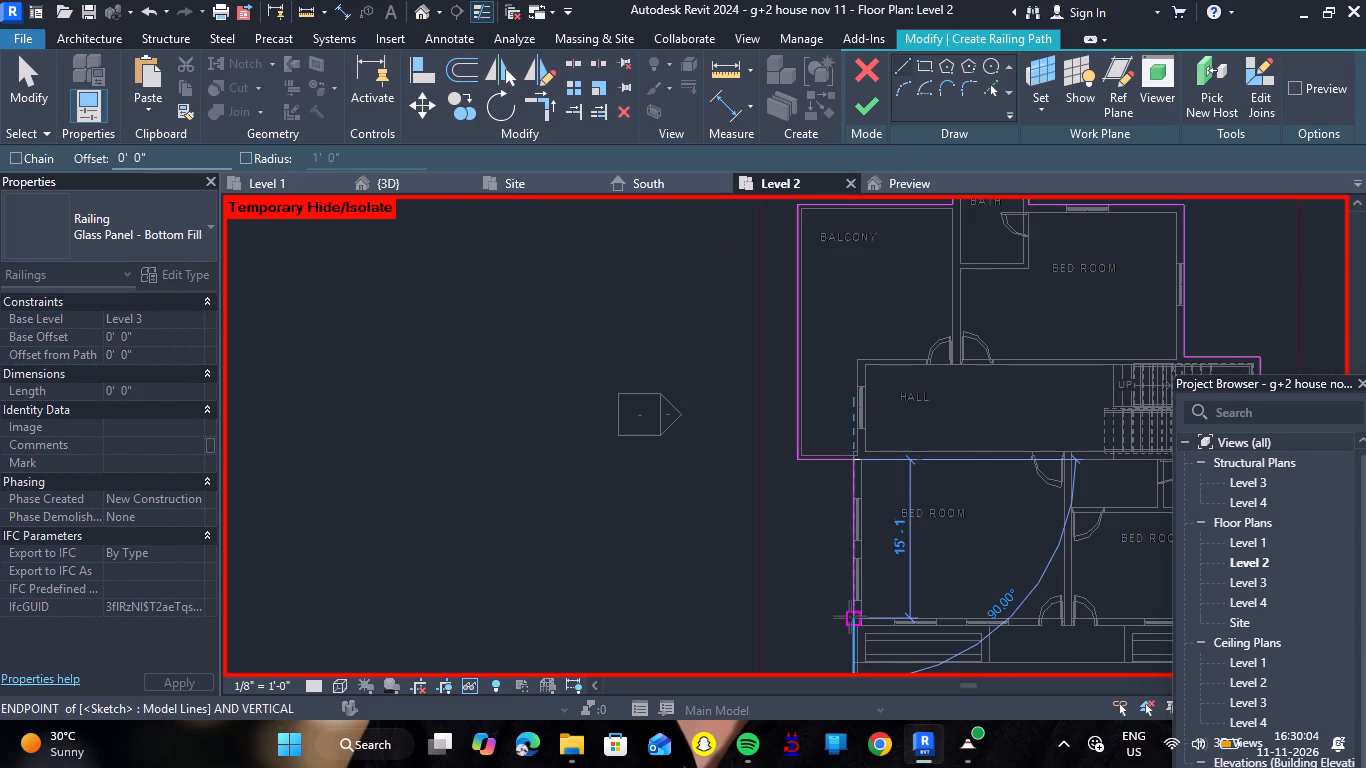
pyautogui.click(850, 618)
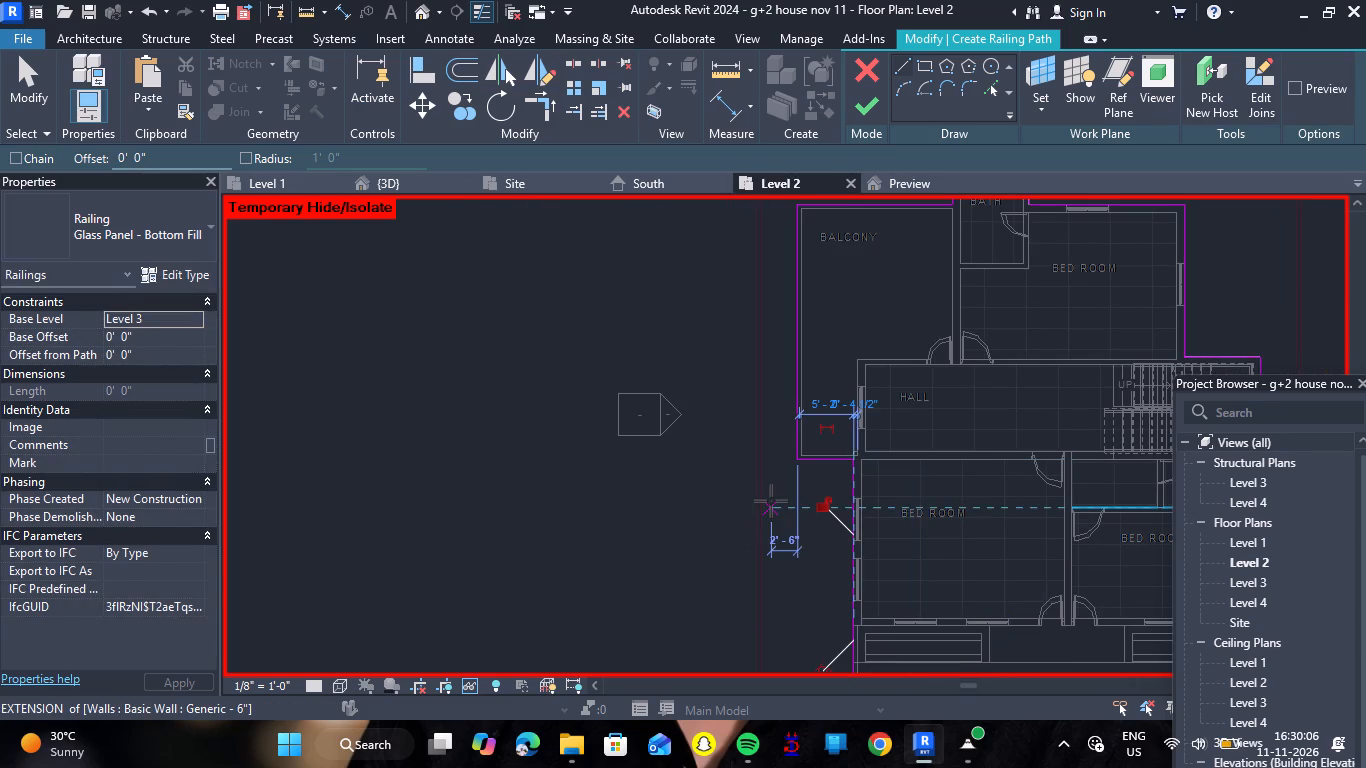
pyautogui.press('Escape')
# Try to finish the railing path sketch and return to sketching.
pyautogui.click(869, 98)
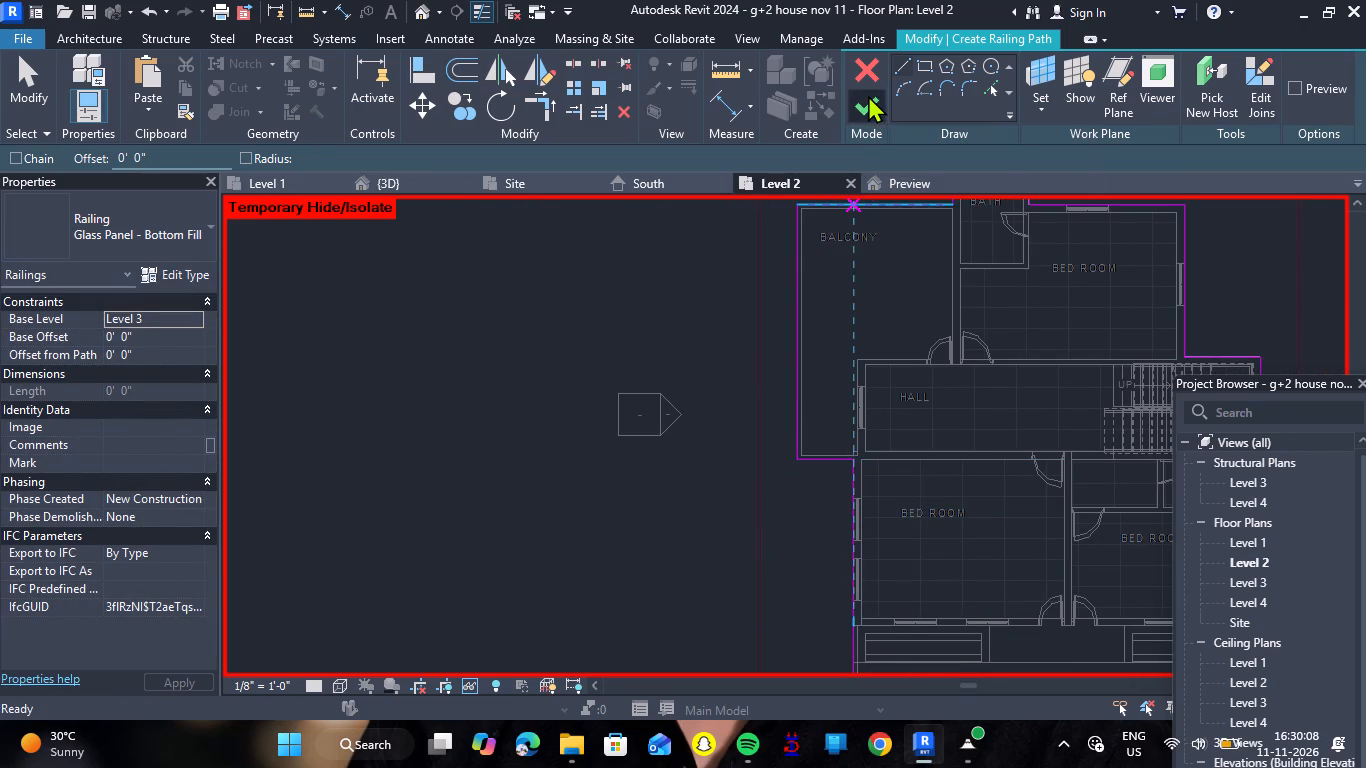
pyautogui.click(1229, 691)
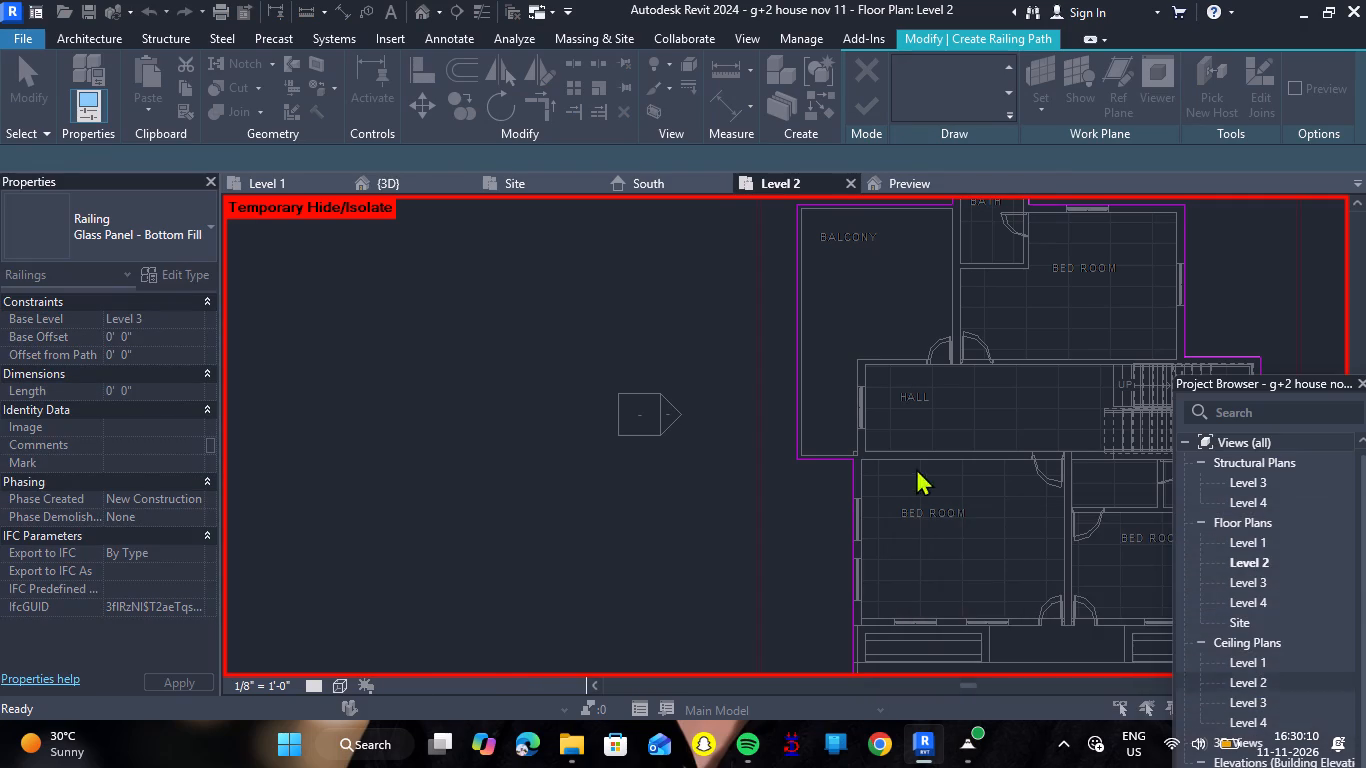
# Examine the railing path around the house perimeter for gaps, in the Level 2 plan and in the 3D view.
pyautogui.scroll(-6, 841, 404)
pyautogui.scroll(4, 1016, 540)
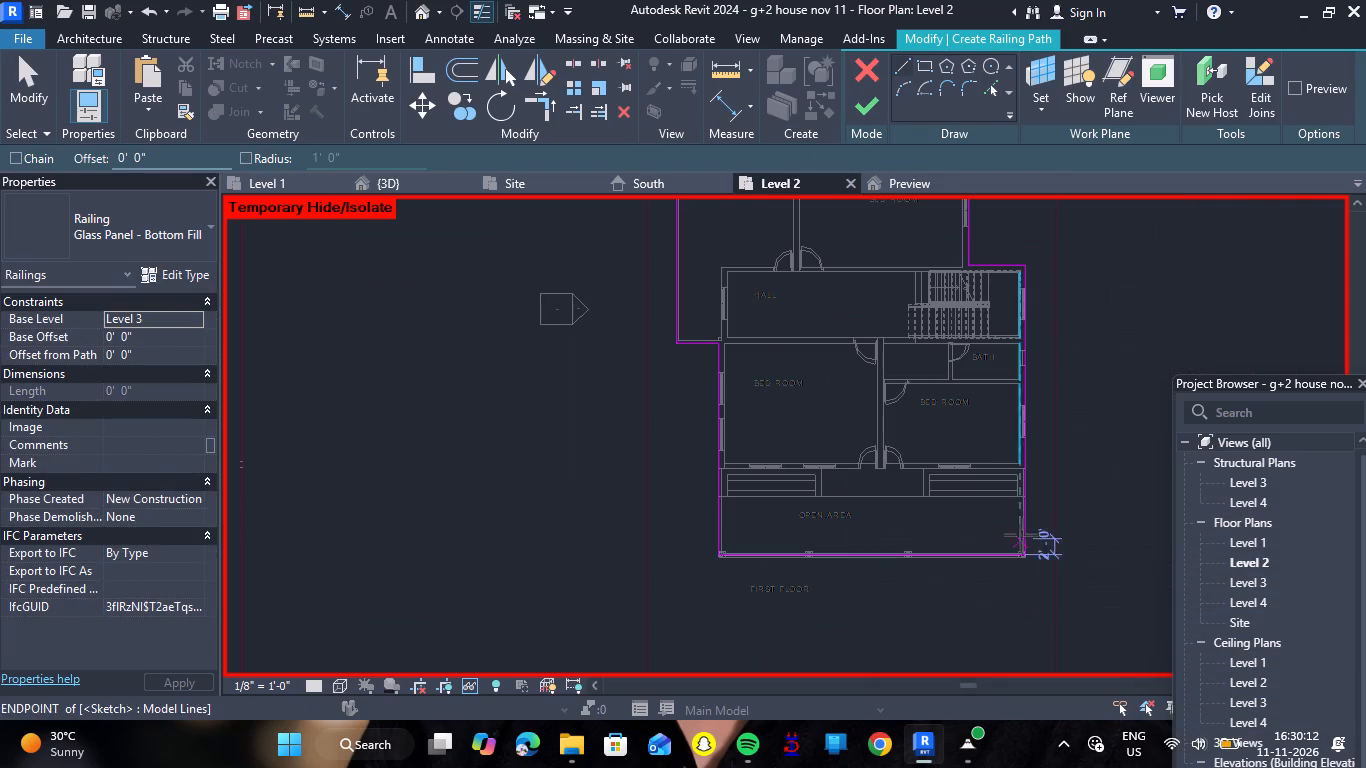
pyautogui.press('Escape')
pyautogui.scroll(4, 1003, 243)
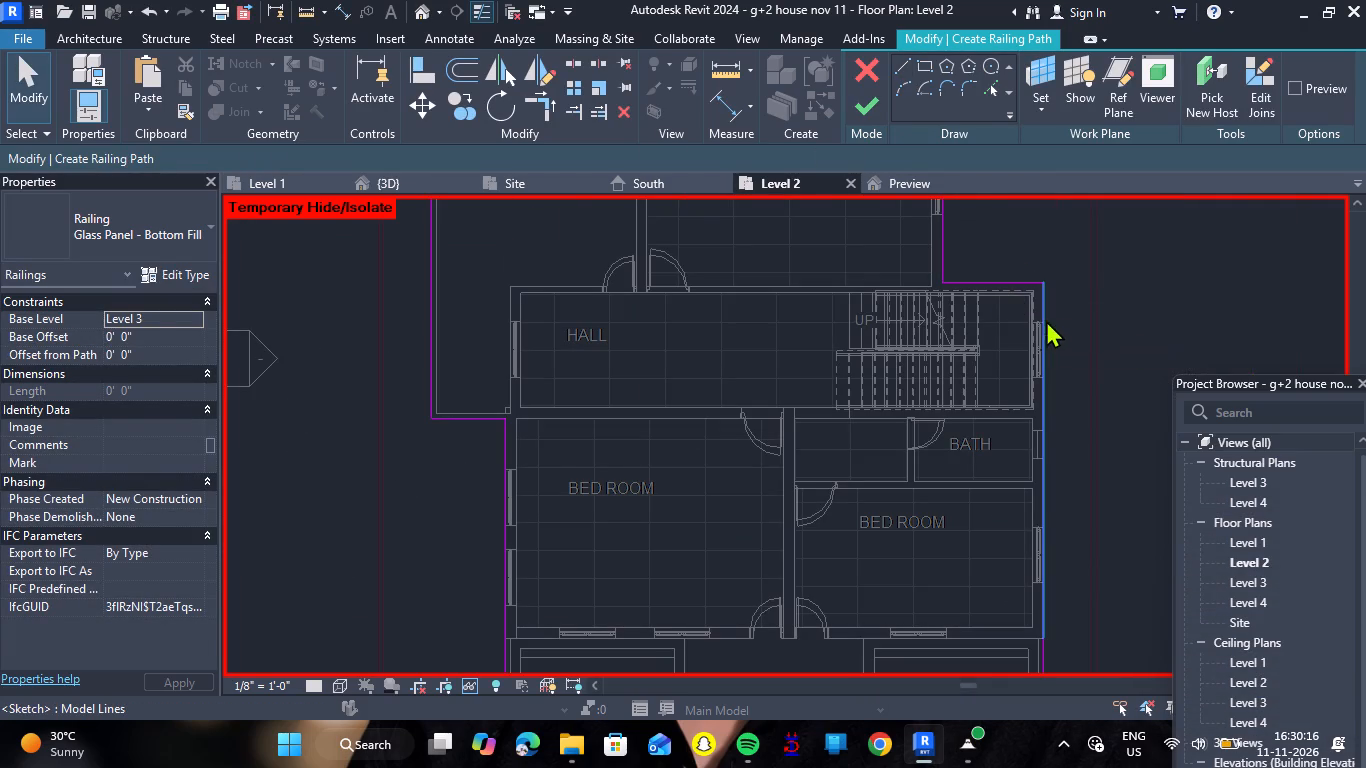
pyautogui.scroll(-4, 1069, 295)
pyautogui.scroll(7, 1065, 505)
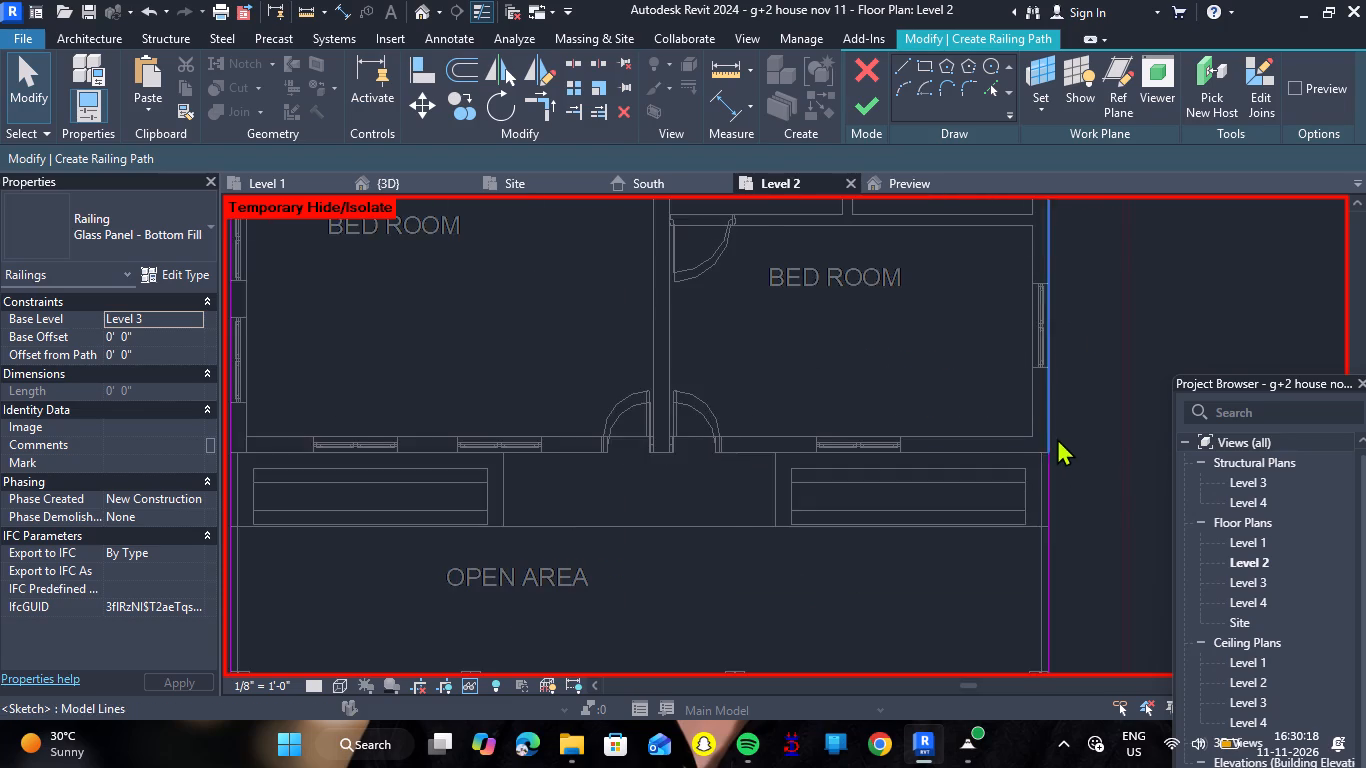
pyautogui.scroll(13, 1059, 433)
pyautogui.scroll(-15, 1044, 492)
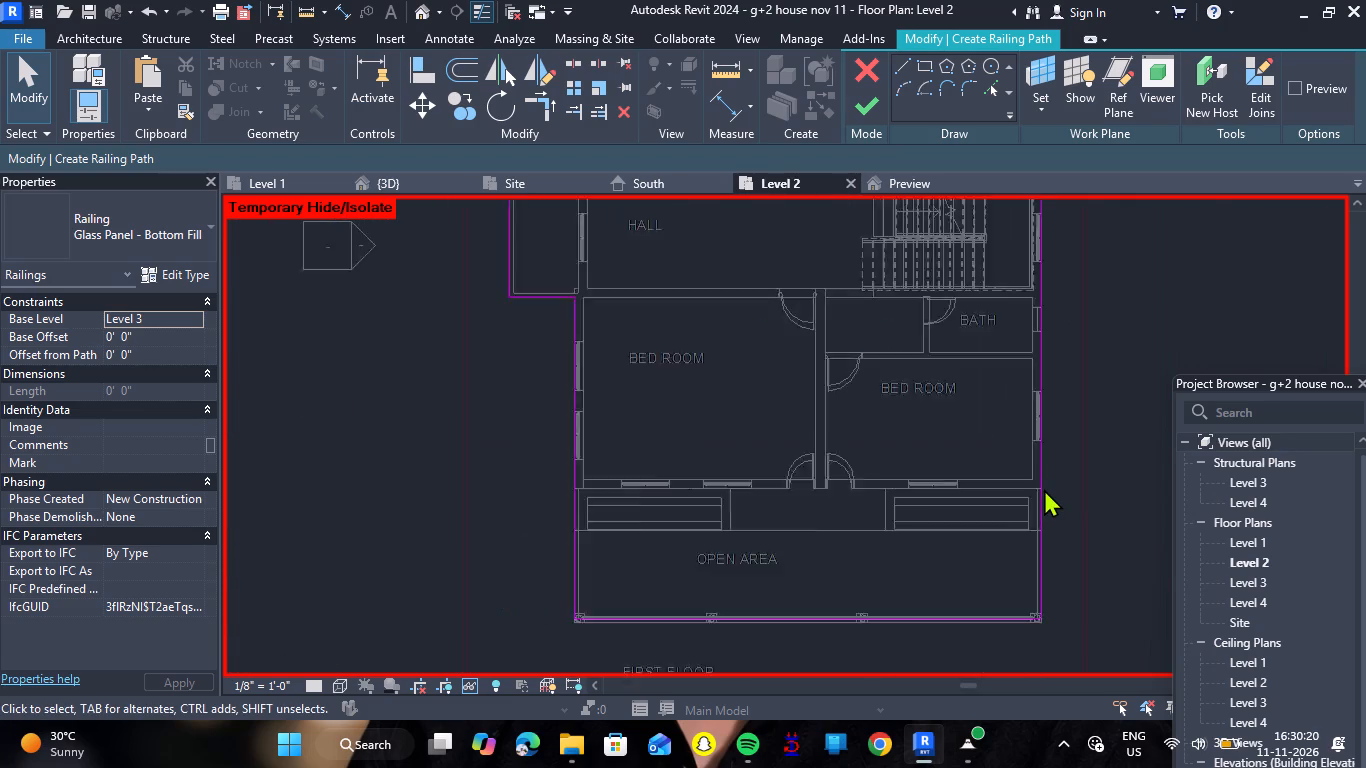
pyautogui.scroll(-9, 1044, 489)
pyautogui.scroll(7, 965, 271)
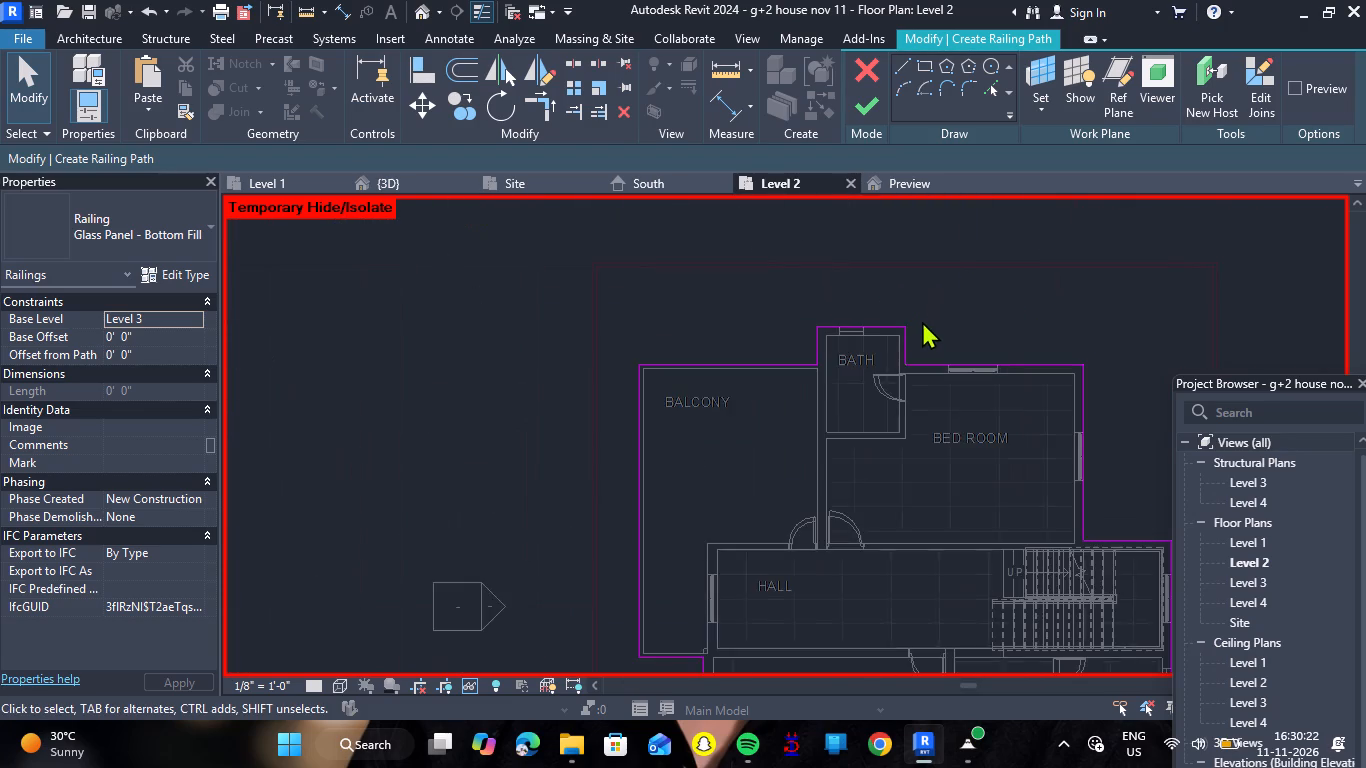
pyautogui.scroll(5, 921, 322)
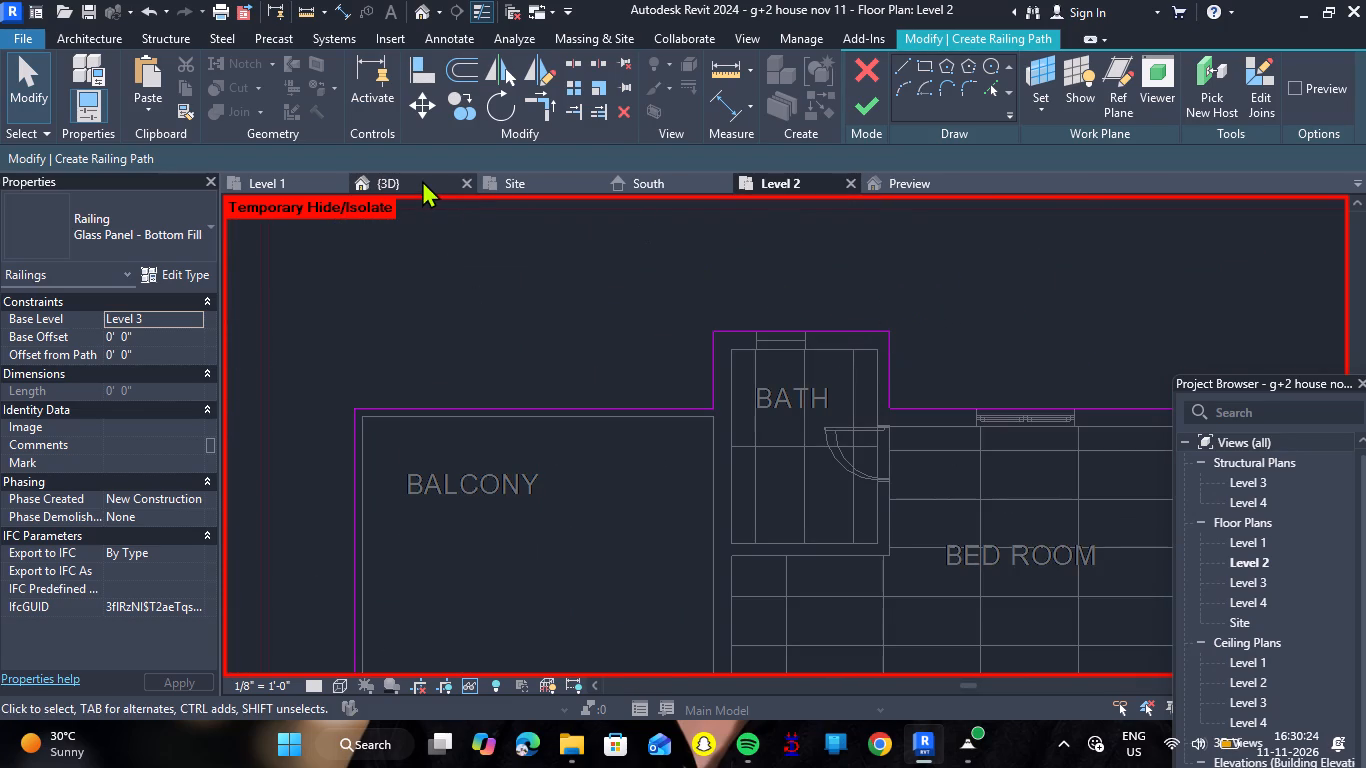
pyautogui.click(422, 180)
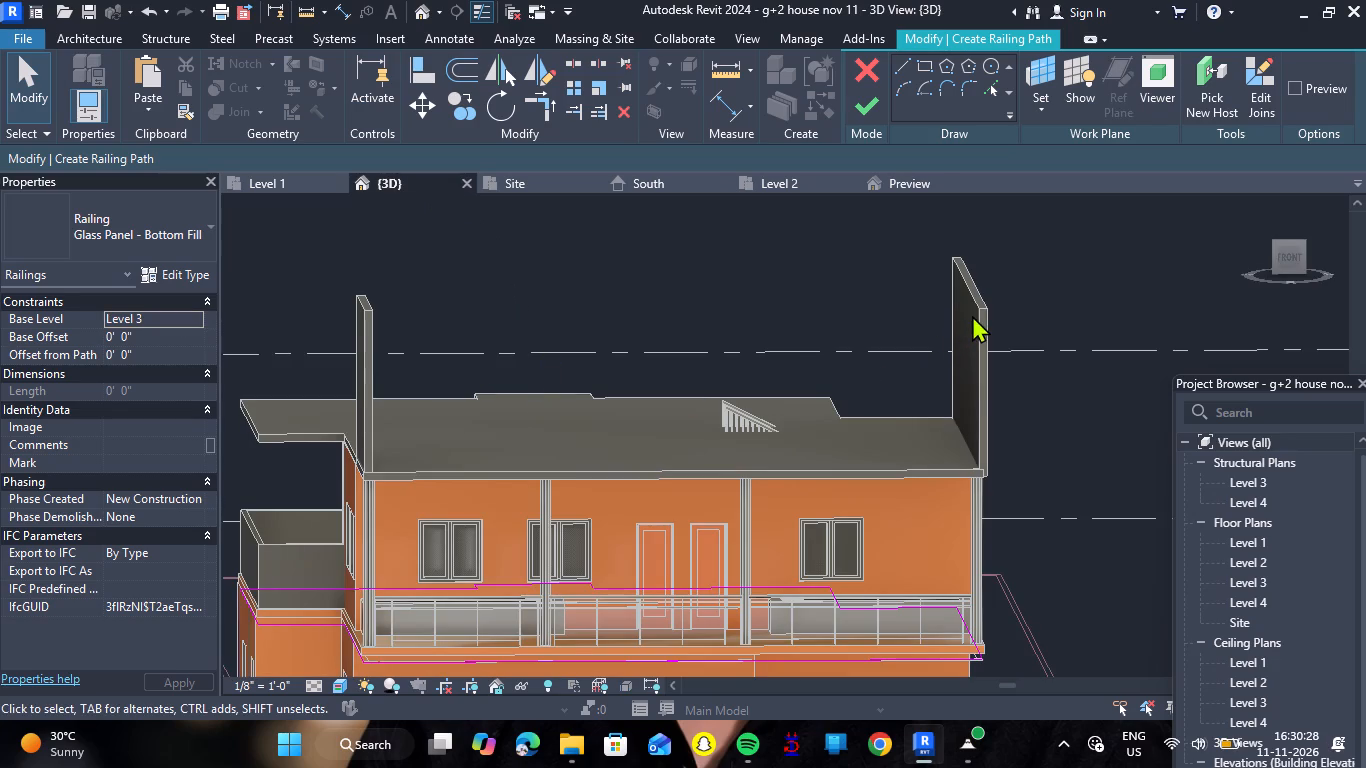
pyautogui.scroll(-6, 955, 289)
pyautogui.scroll(6, 951, 380)
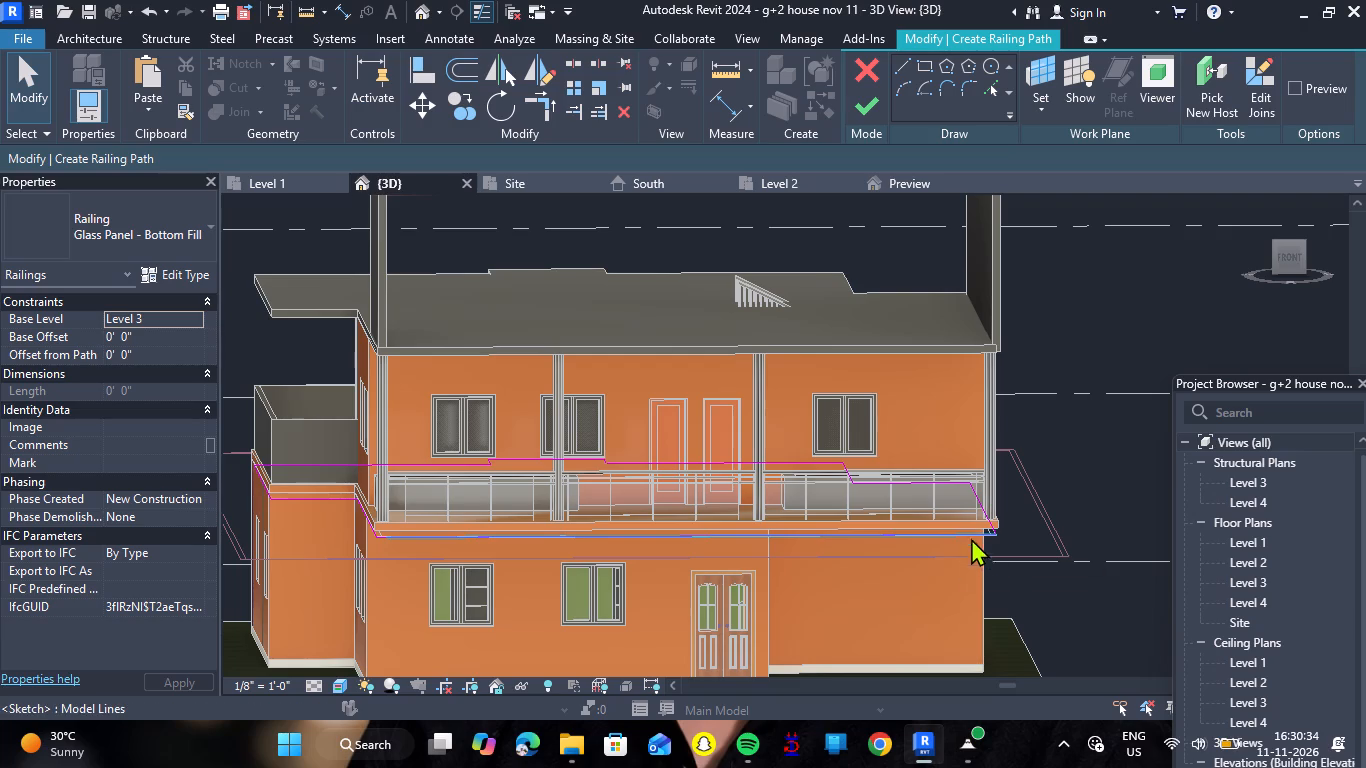
# Cancel the railing path sketch and discard its changes.
pyautogui.click(864, 82)
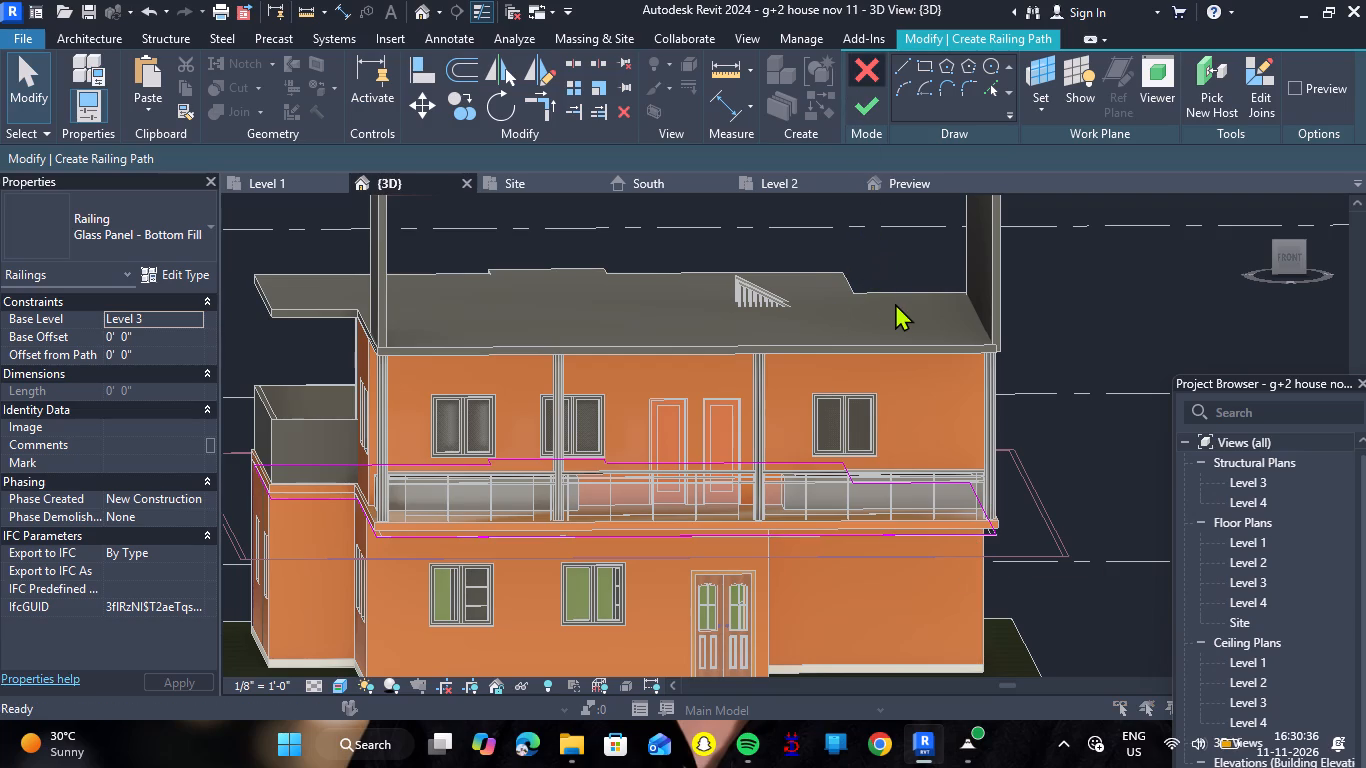
pyautogui.moveTo(1010, 330); pyautogui.dragTo(891, 333, button='right')
pyautogui.click(745, 386)
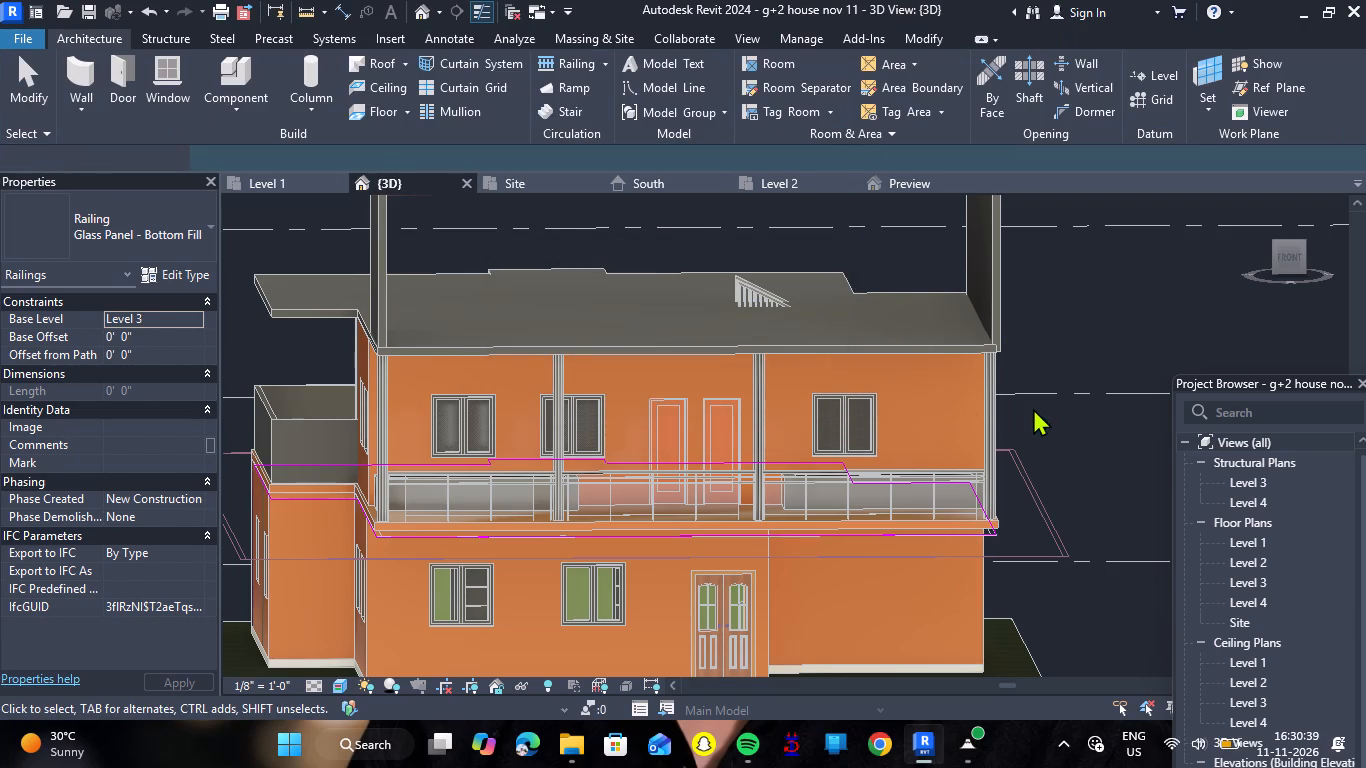
# Undo the last two model changes.
pyautogui.keyDown('shift'); pyautogui.moveTo(1075, 426); pyautogui.dragTo(943, 431, button='right'); pyautogui.keyUp('shift')
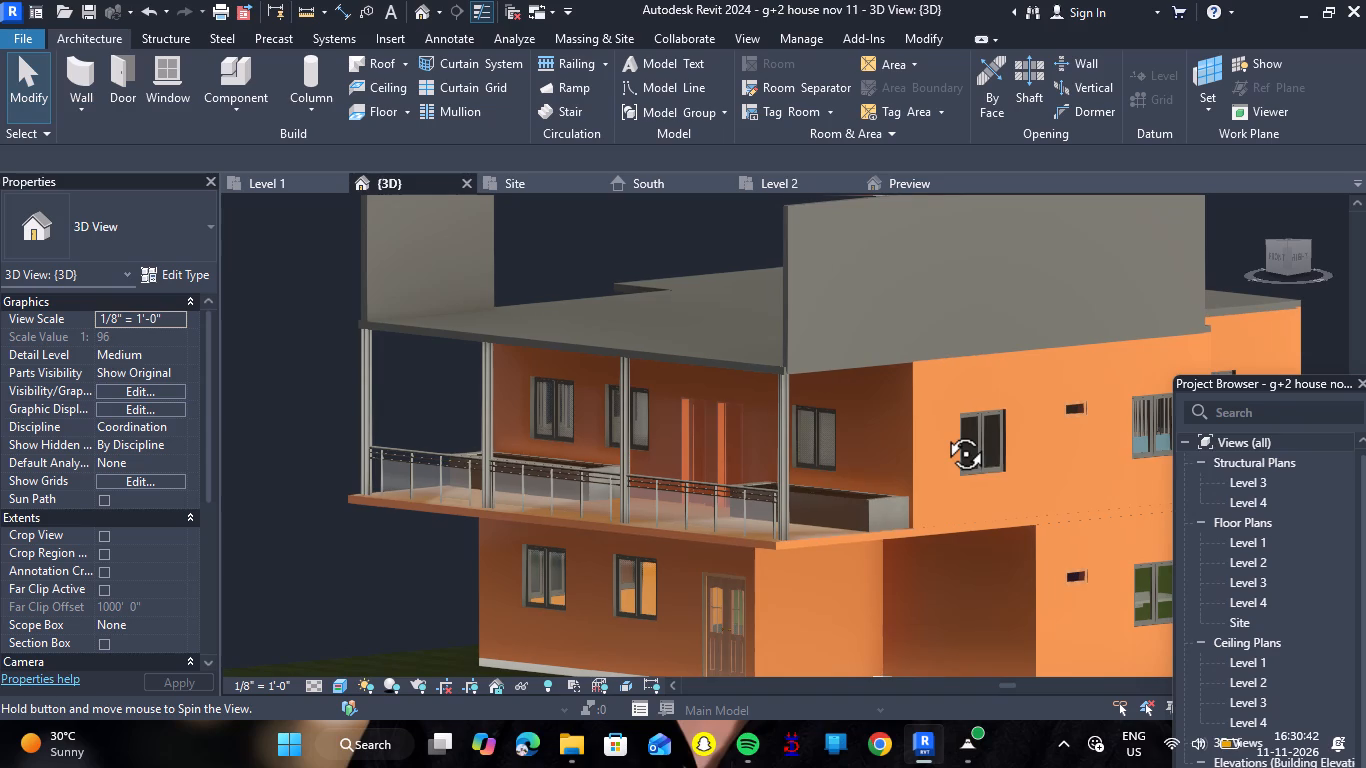
pyautogui.keyDown('shift'); pyautogui.moveTo(943, 431); pyautogui.dragTo(1038, 457, button='right'); pyautogui.keyUp('shift')
pyautogui.hotkey('ctrl', 'z')
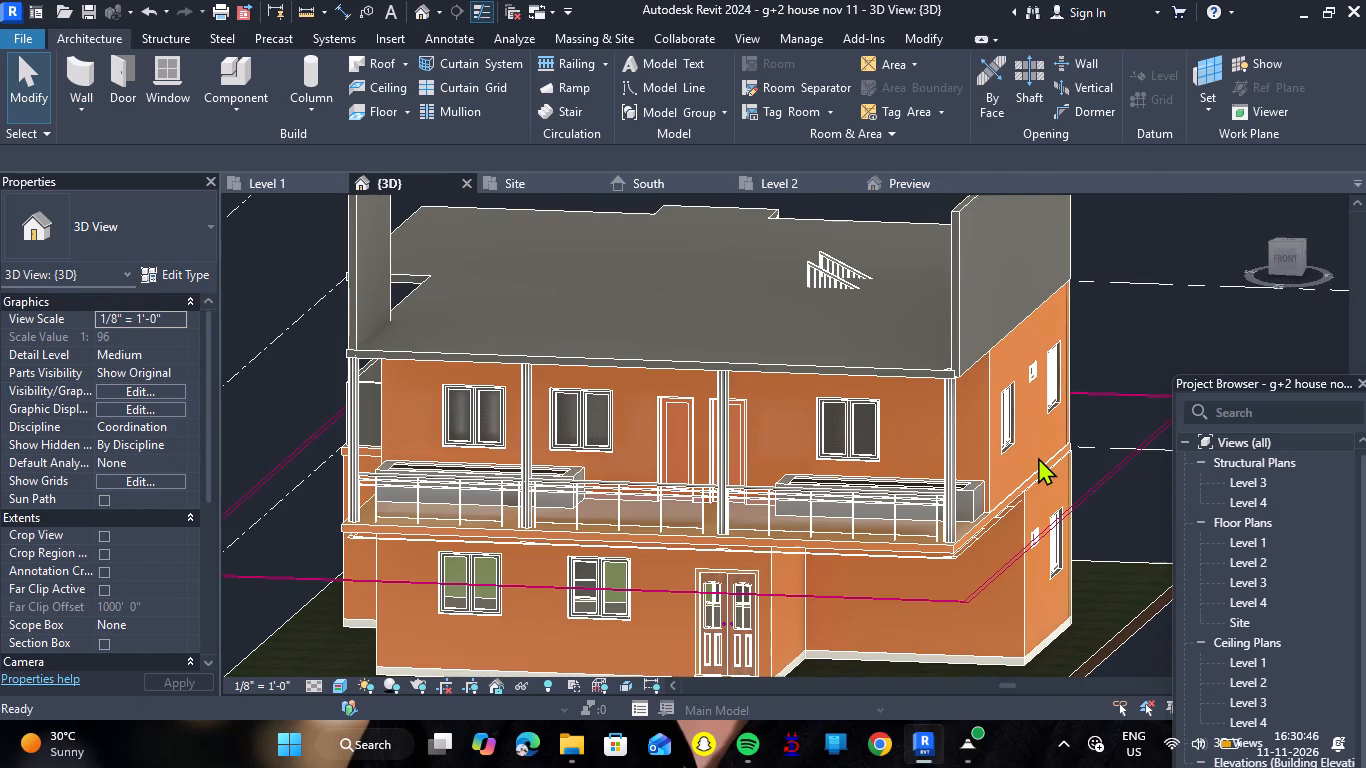
pyautogui.hotkey('ctrl', 'z')
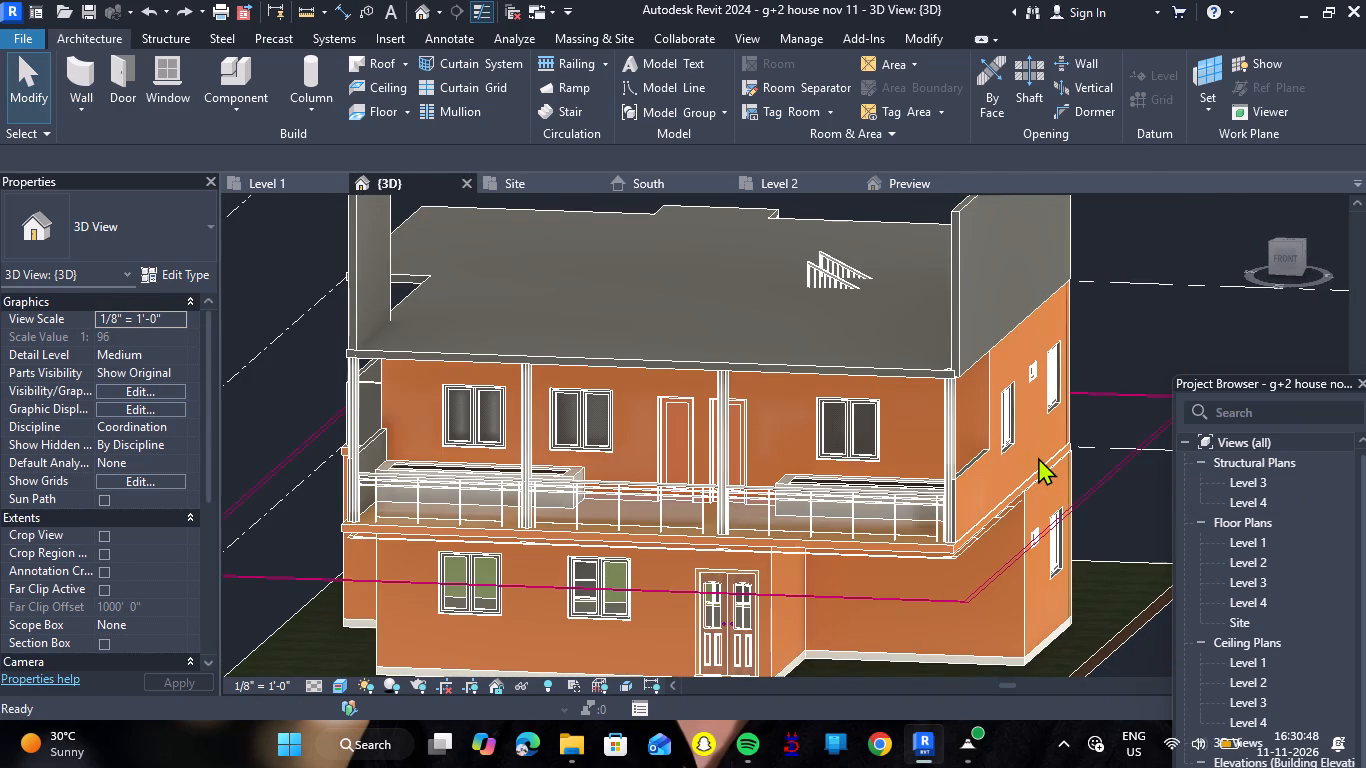
# Delete the two tall Generic - 6" walls standing along the east and west edges of the roof slab.
pyautogui.click(954, 303)
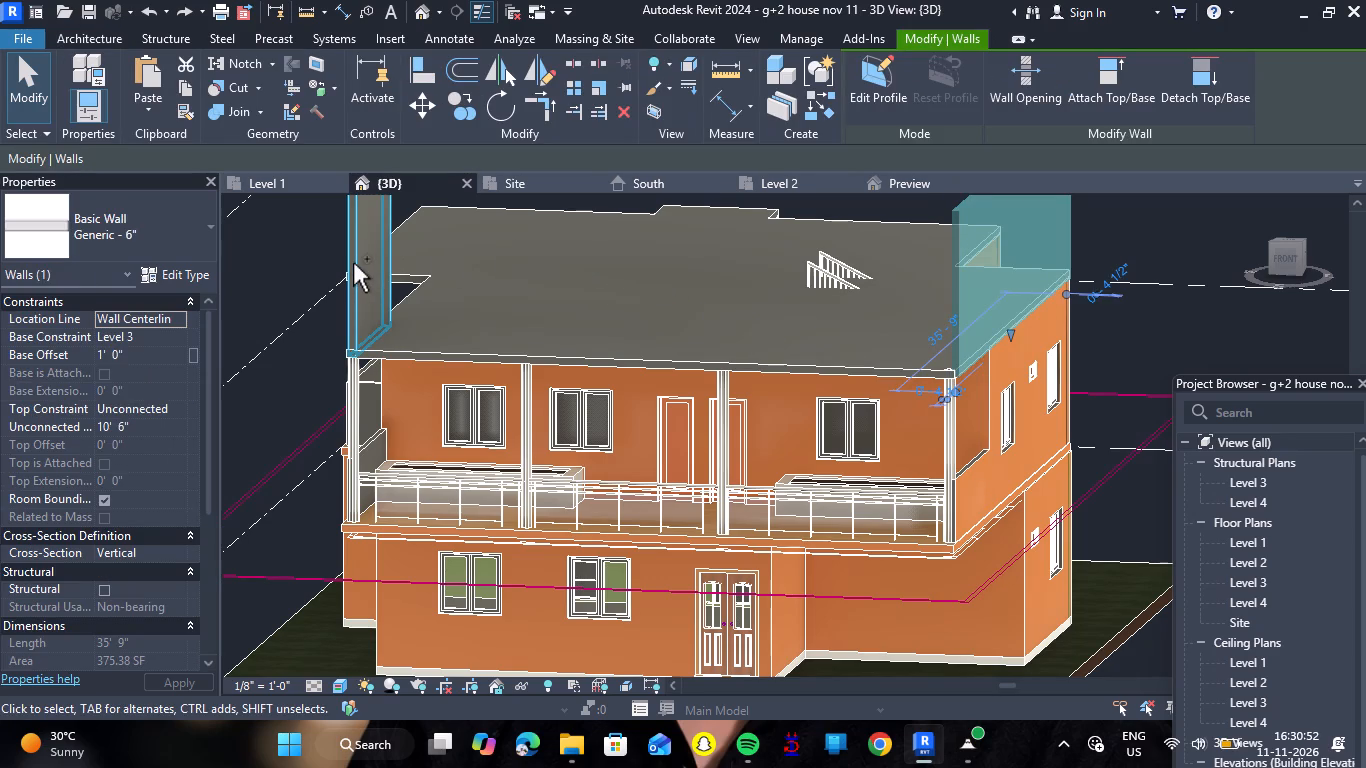
pyautogui.keyDown('ctrl'); pyautogui.click(353, 263); pyautogui.keyUp('ctrl')
pyautogui.press('Delete')
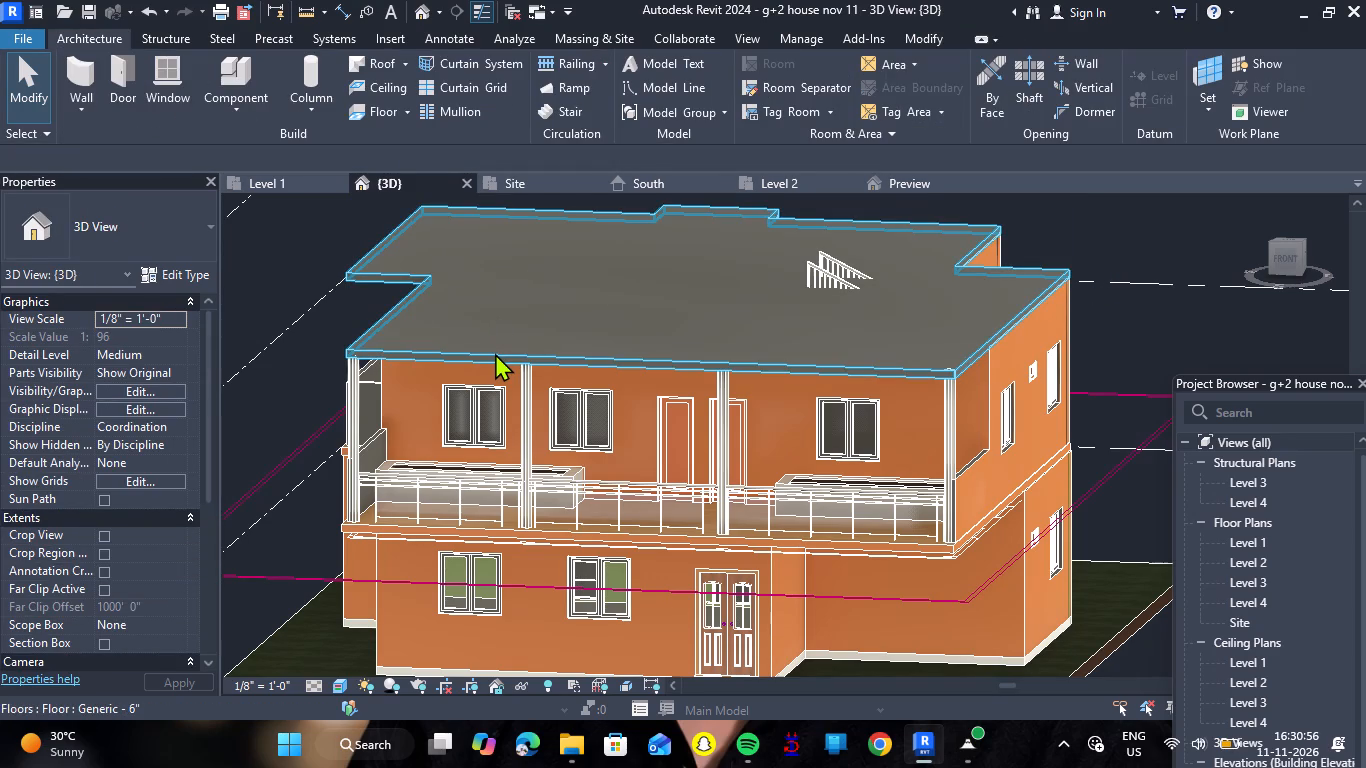
# Start a Glass Panel - Bottom Fill railing path with base level Level 3, choosing its work plane by level.
pyautogui.click(574, 65)
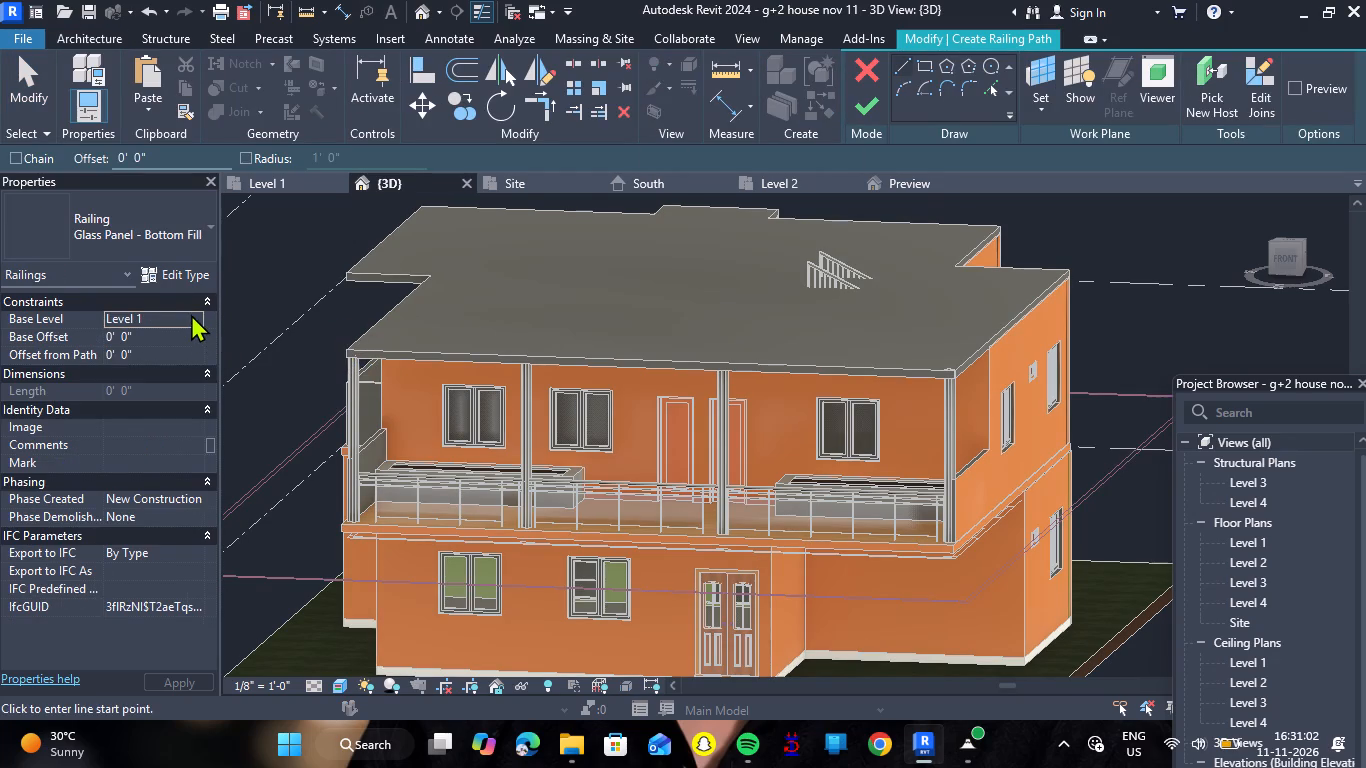
pyautogui.click(191, 314)
pyautogui.click(162, 377)
pyautogui.click(1042, 107)
pyautogui.click(1049, 188)
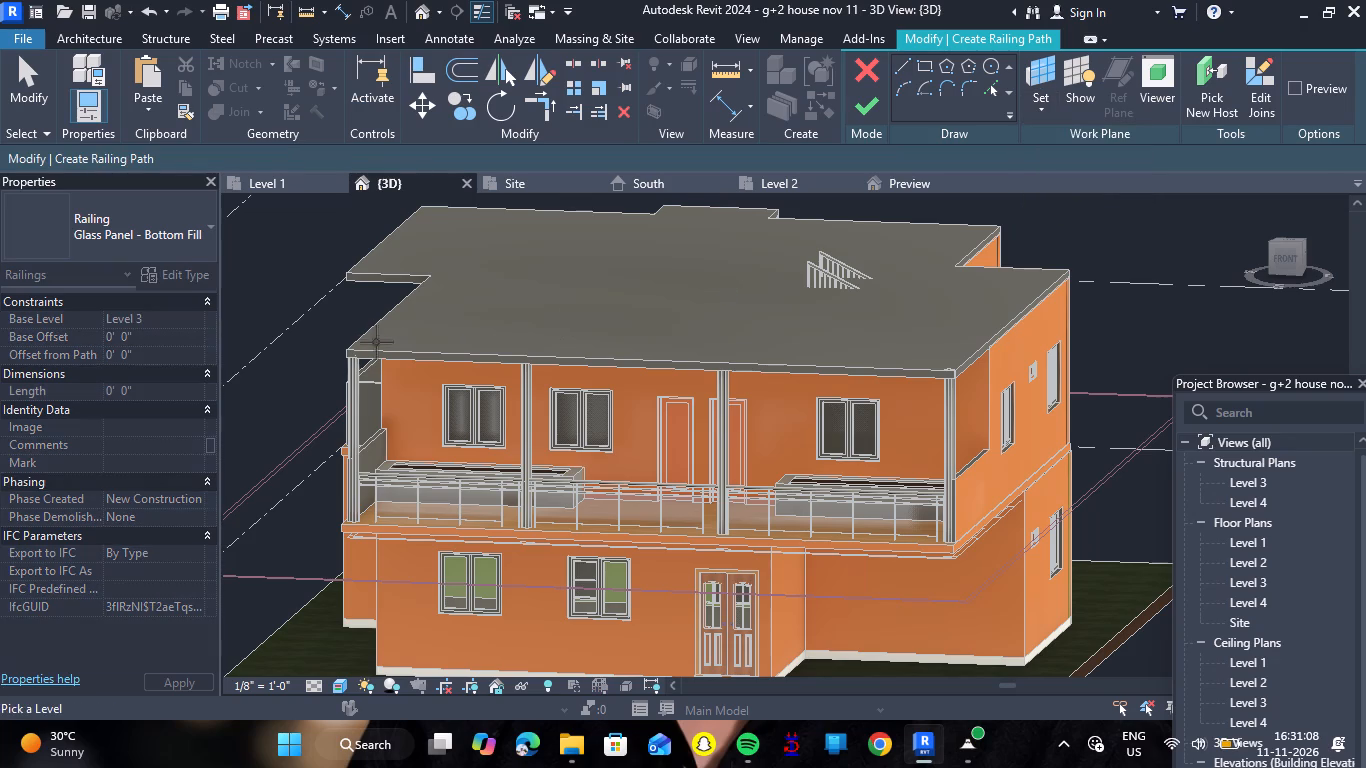
# Draw a straight railing path line along the roof slab's east edge, from its rear corner to the front corner.
pyautogui.click(909, 65)
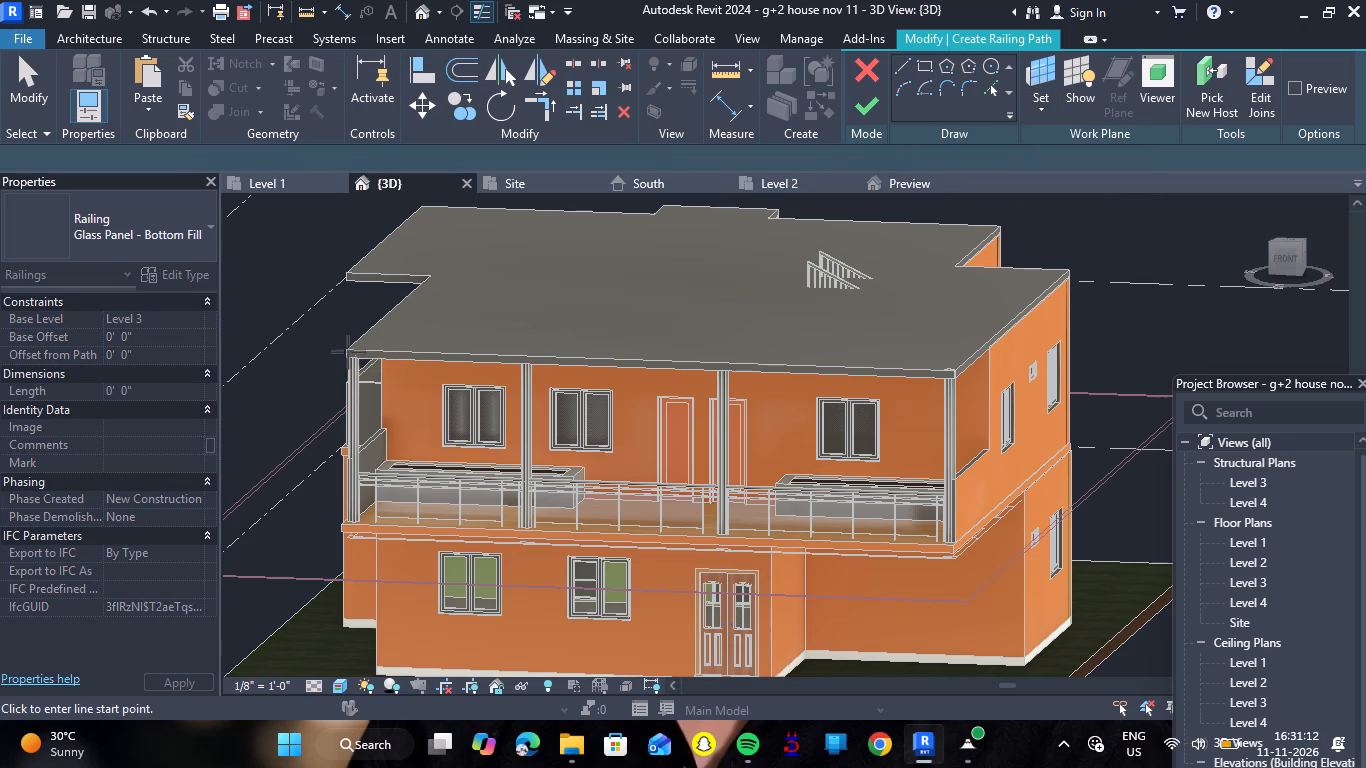
pyautogui.doubleClick(349, 347)
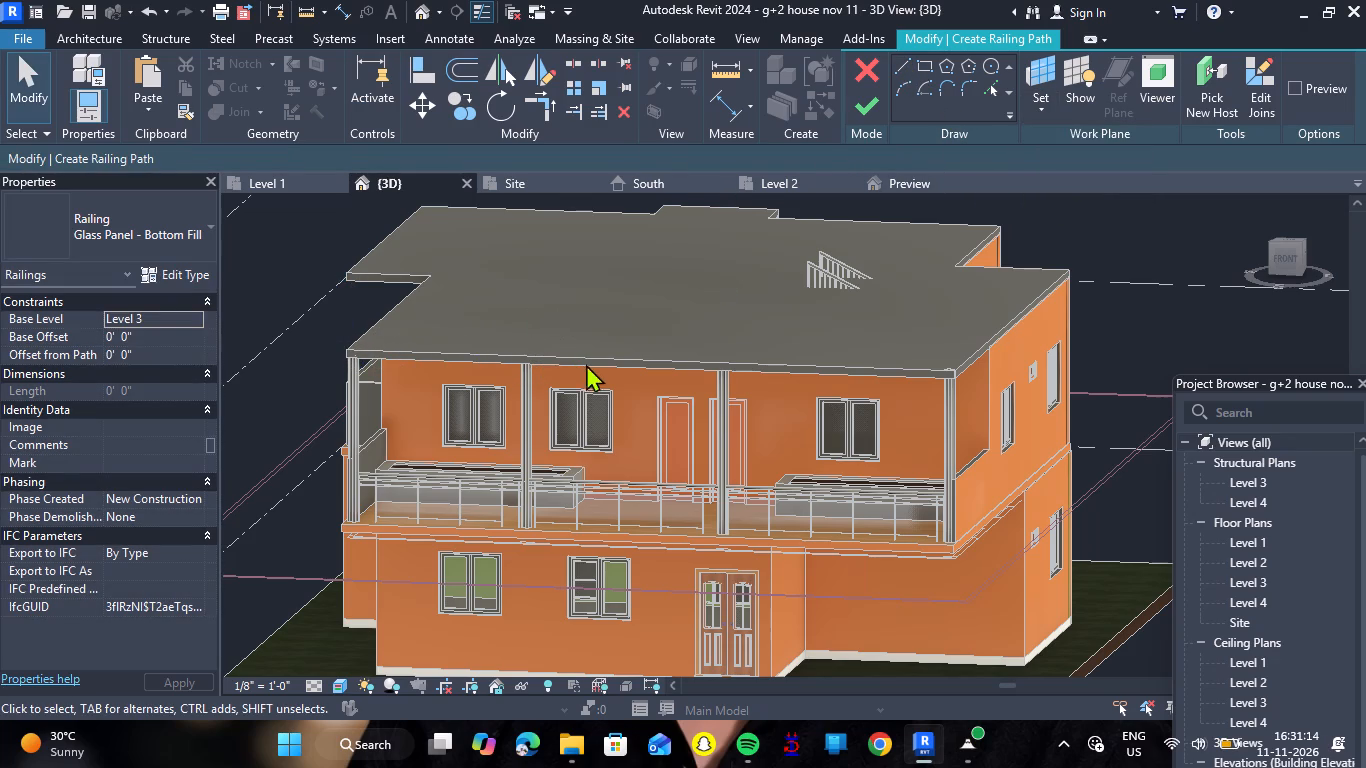
pyautogui.click(894, 65)
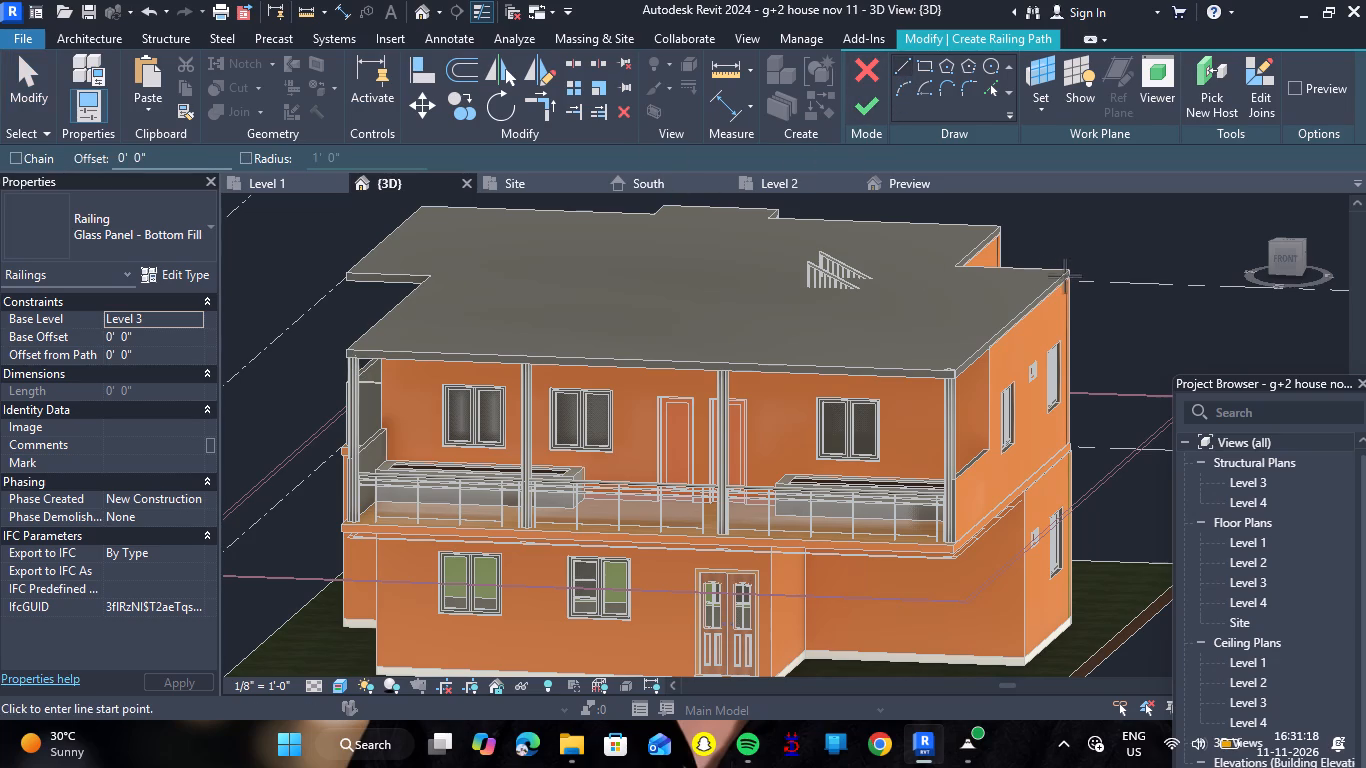
pyautogui.click(1066, 272)
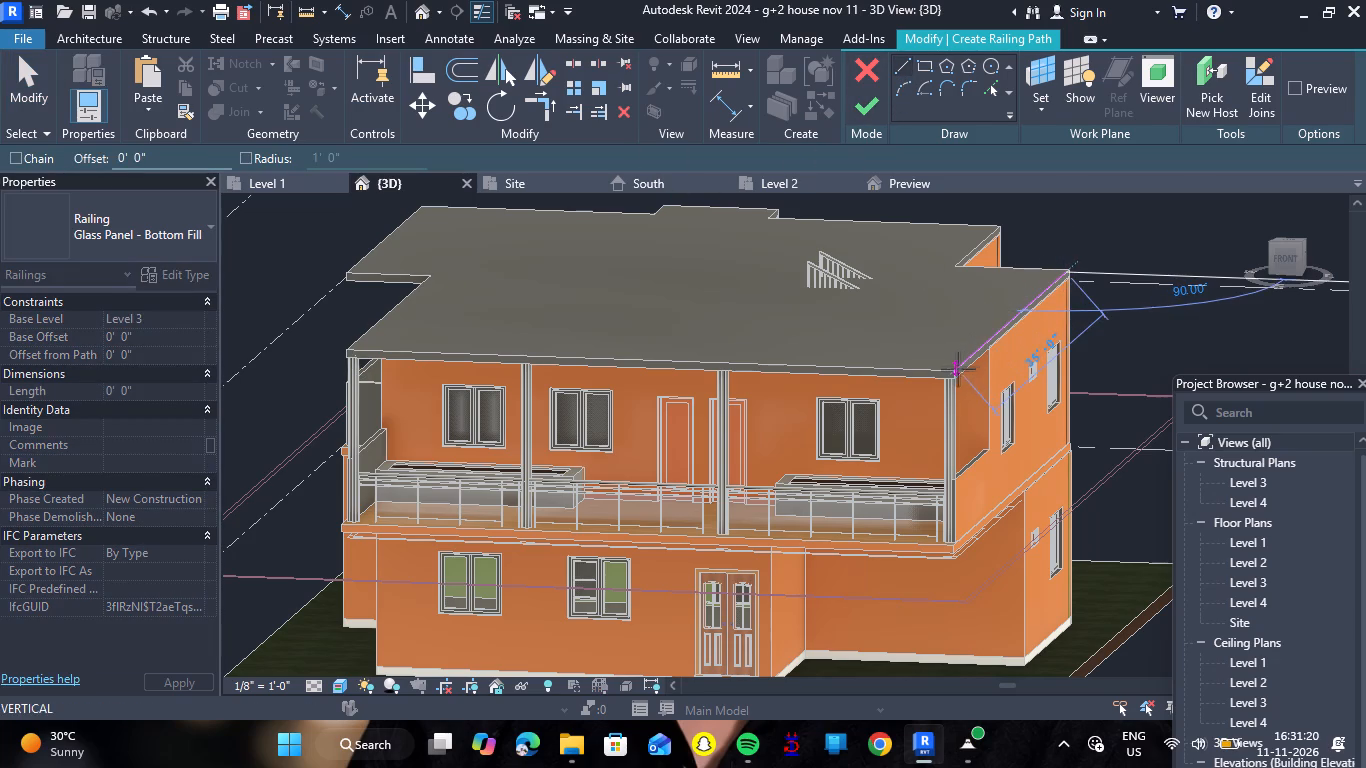
pyautogui.click(957, 369)
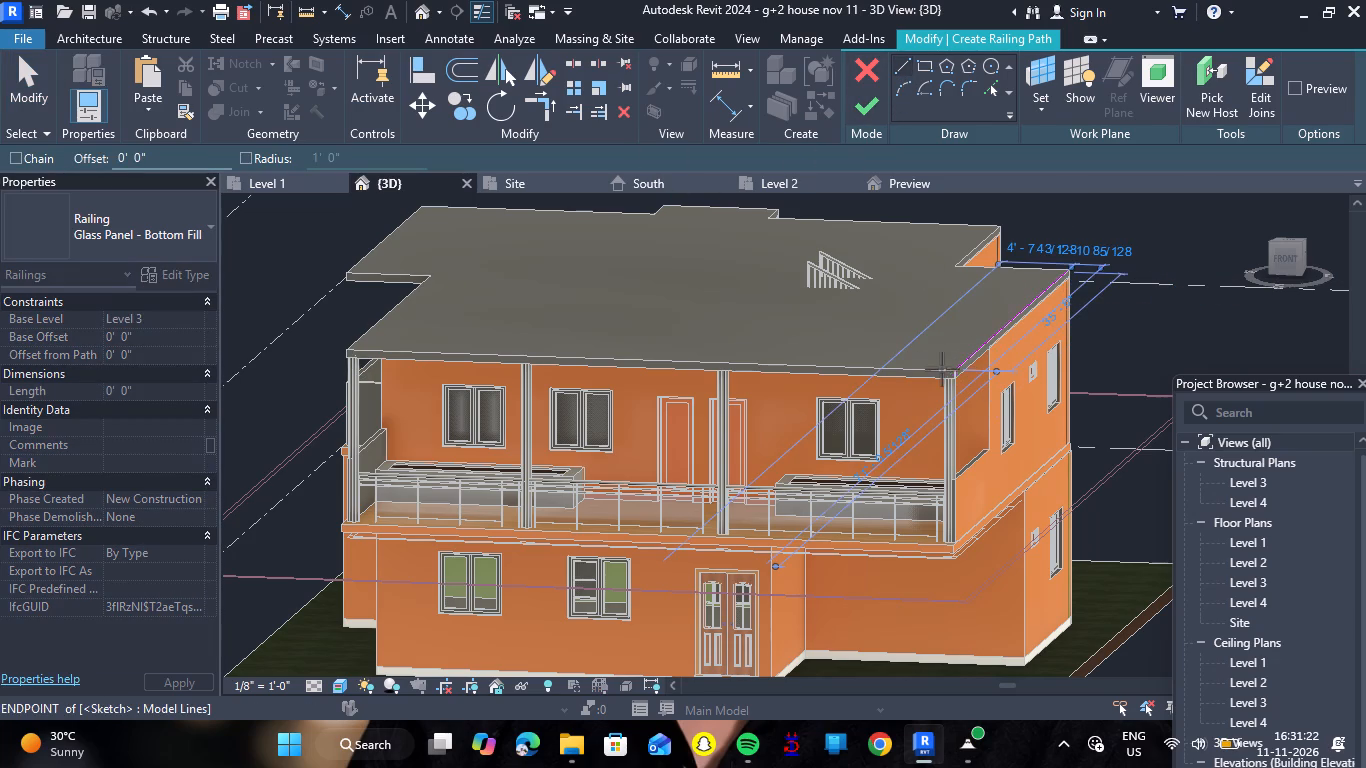
# Draw a railing path line about 26' 8" long along the slab's west edge, from the front corner to the inner corner.
pyautogui.click(345, 349)
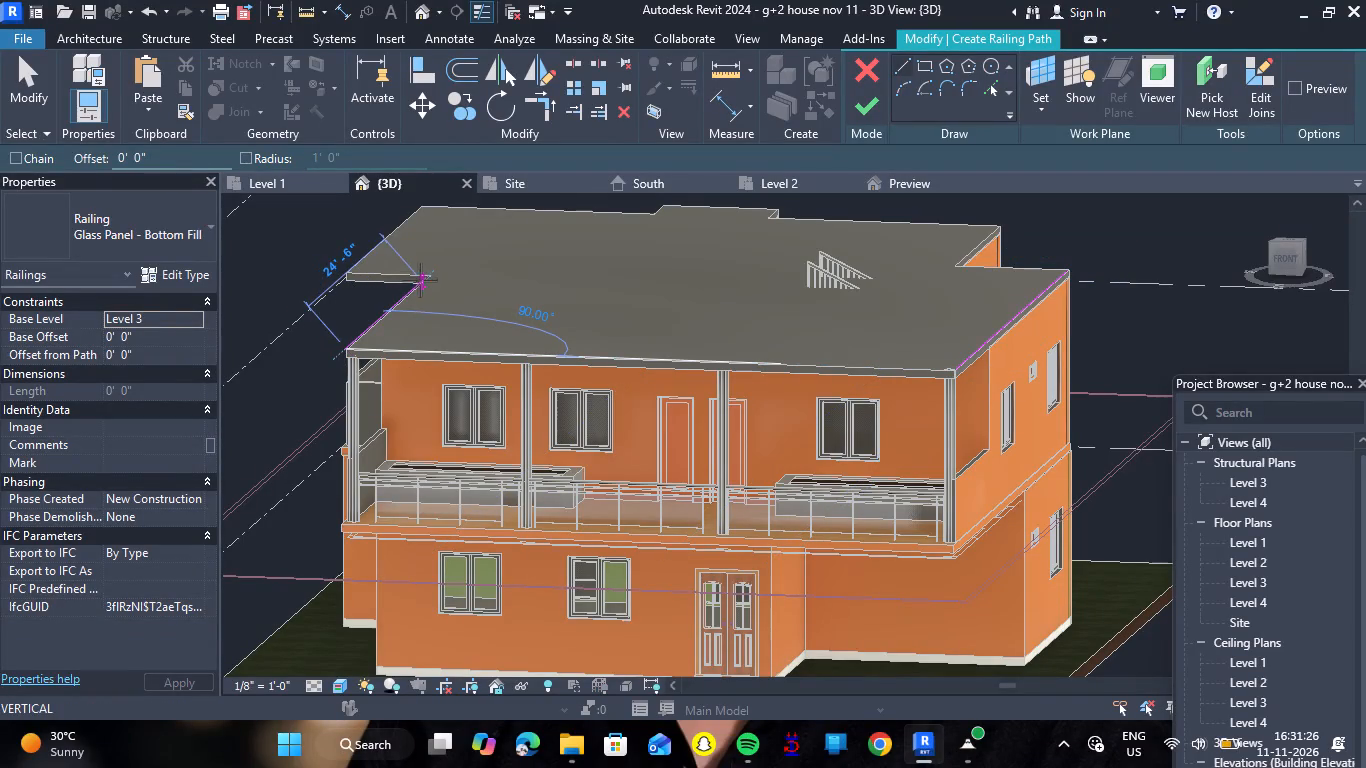
pyautogui.scroll(9, 425, 276)
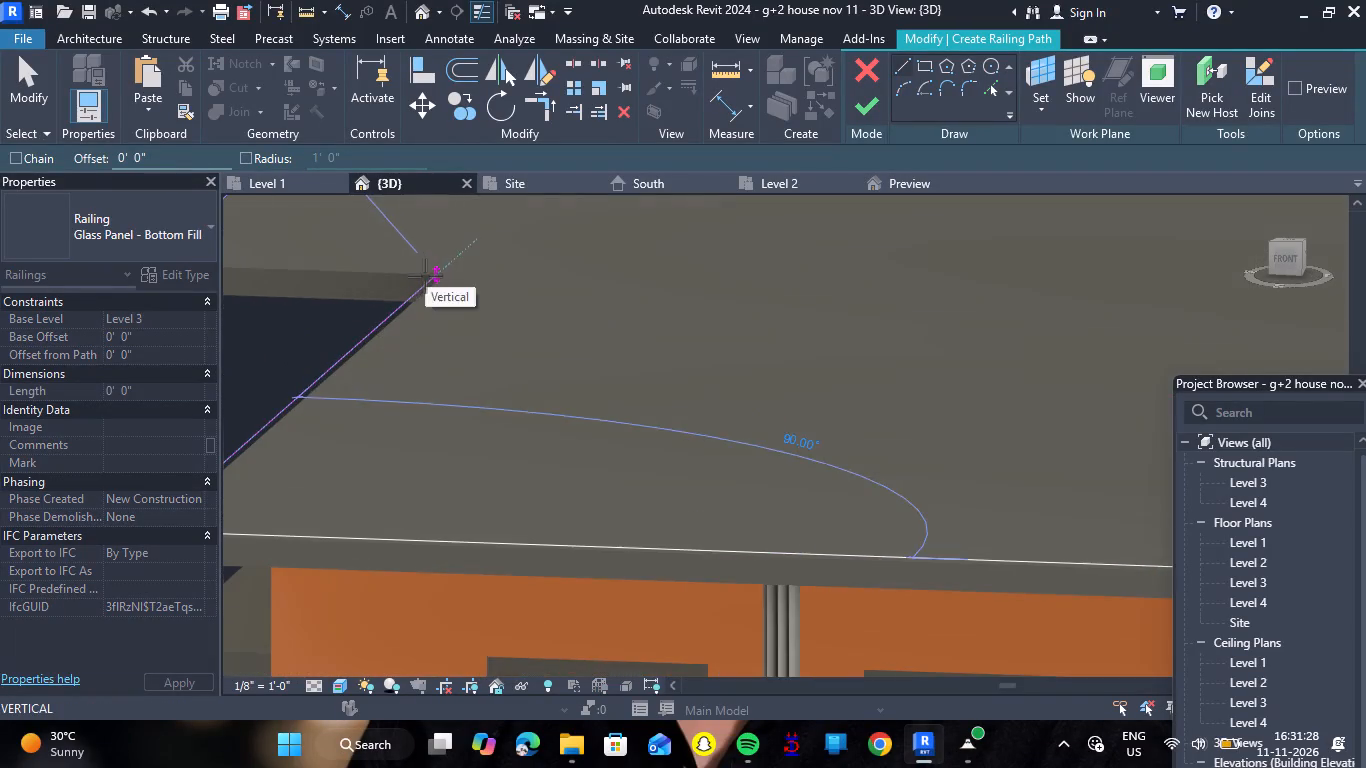
pyautogui.scroll(5, 425, 276)
pyautogui.click(460, 270)
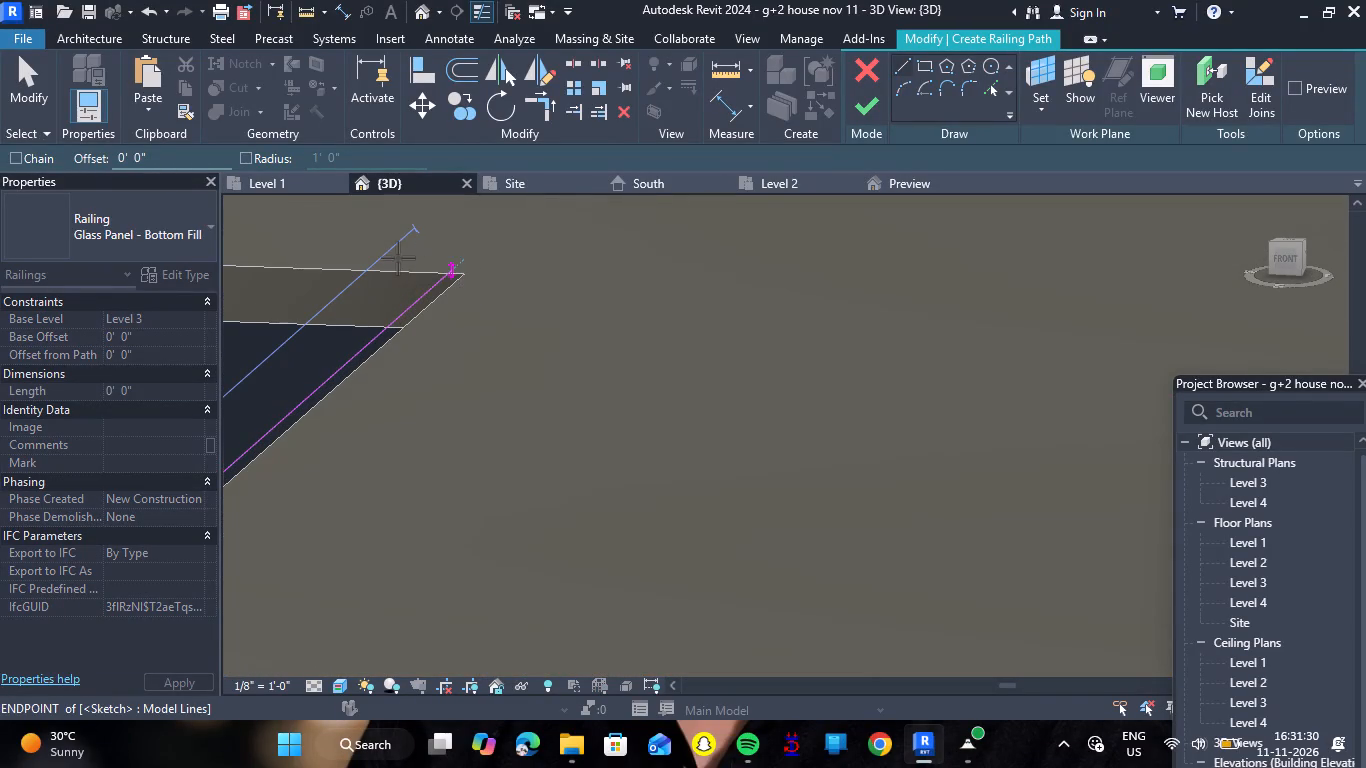
pyautogui.scroll(-15, 397, 258)
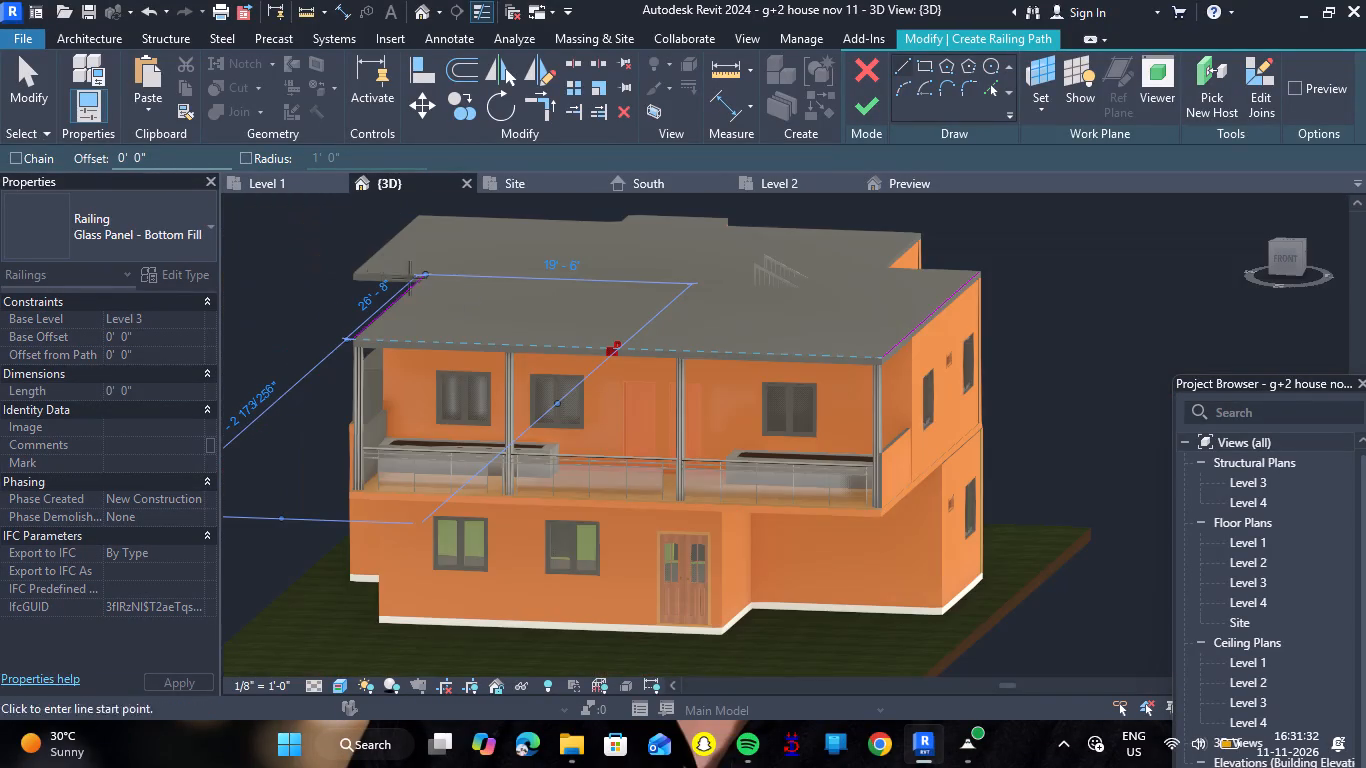
pyautogui.scroll(3, 360, 266)
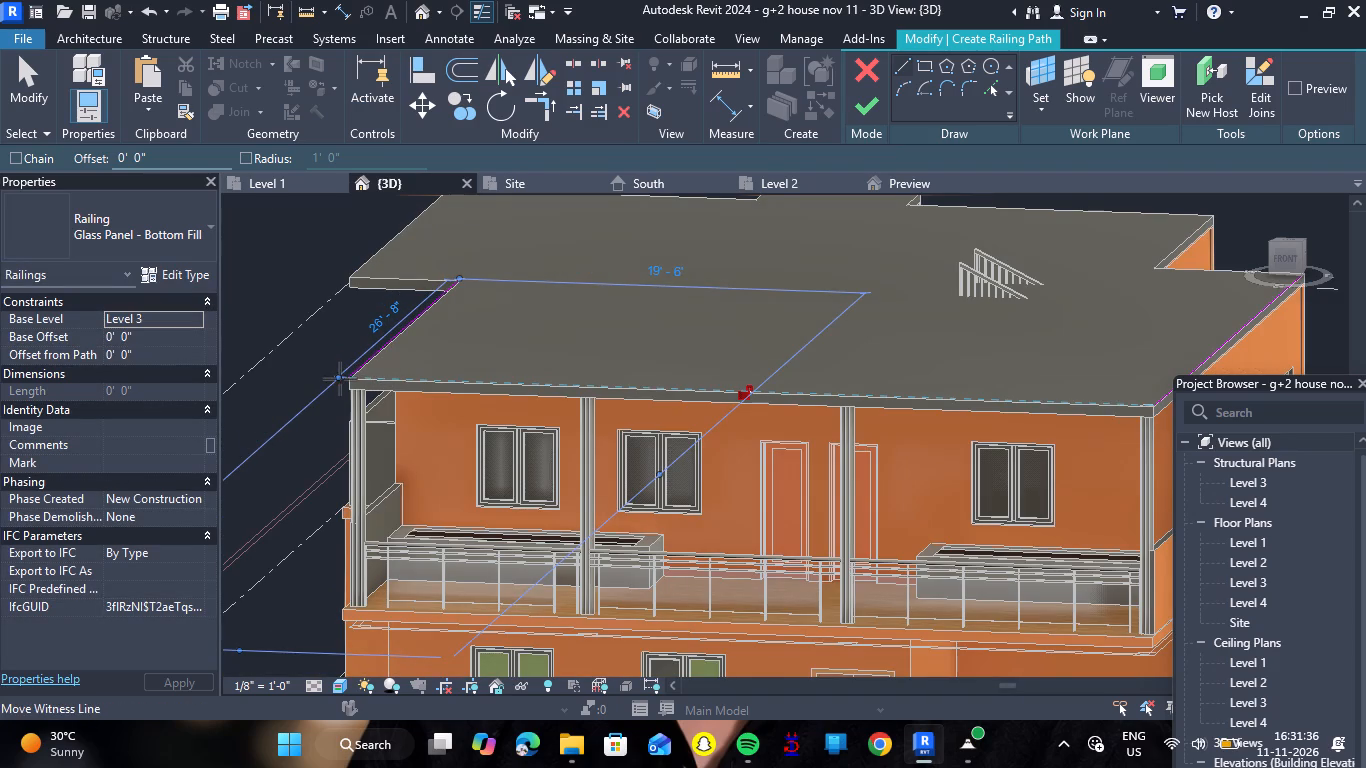
# Draw a railing path line along the roof slab's front edge, from the east front corner to the west front corner.
pyautogui.click(340, 379)
pyautogui.scroll(-5, 637, 393)
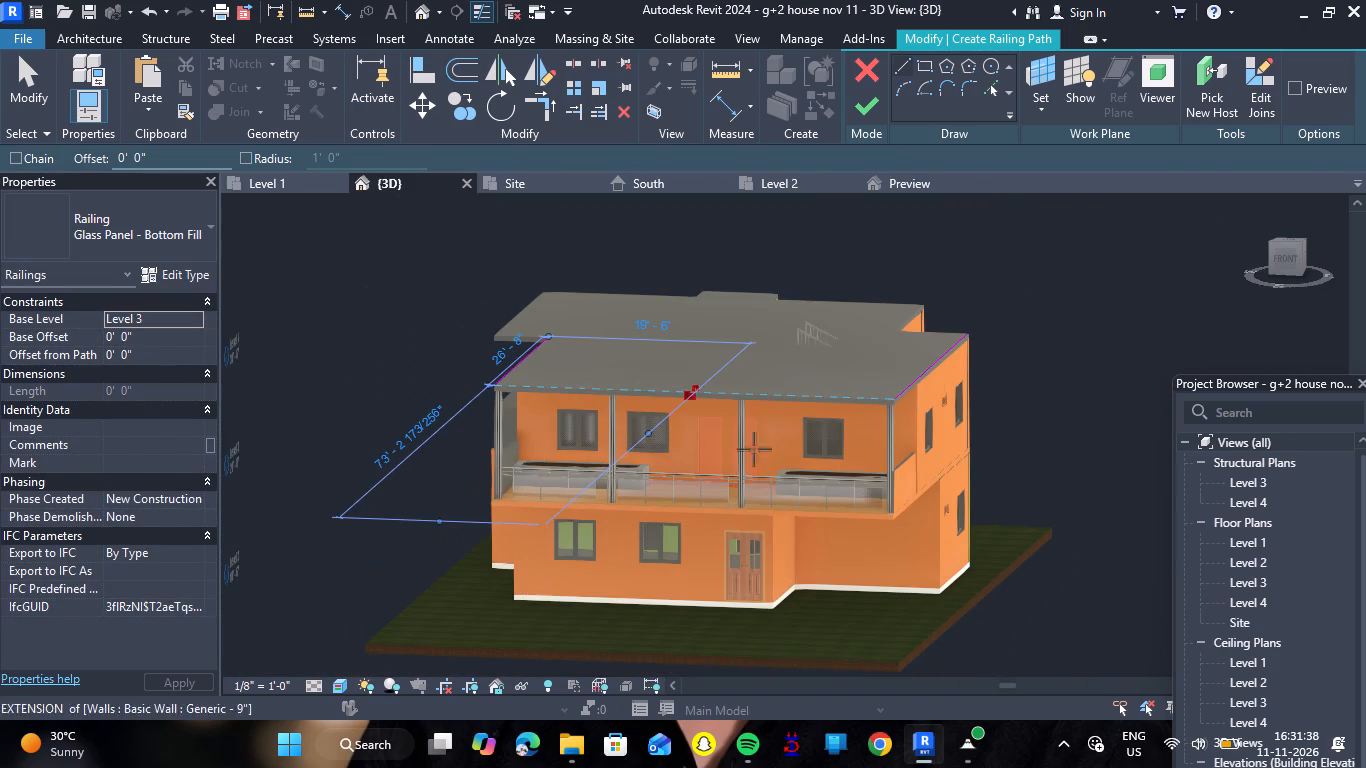
pyautogui.click(889, 401)
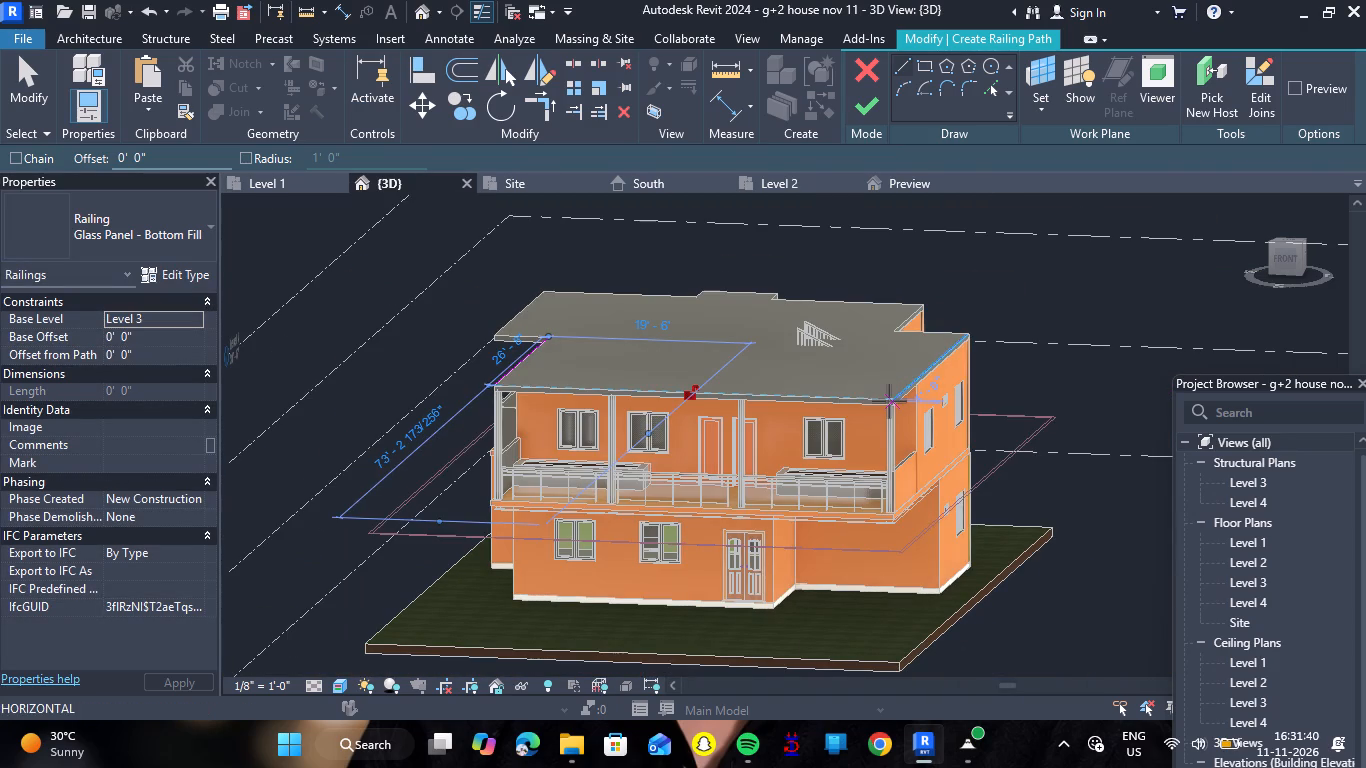
pyautogui.scroll(1, 767, 402)
pyautogui.scroll(1, 427, 346)
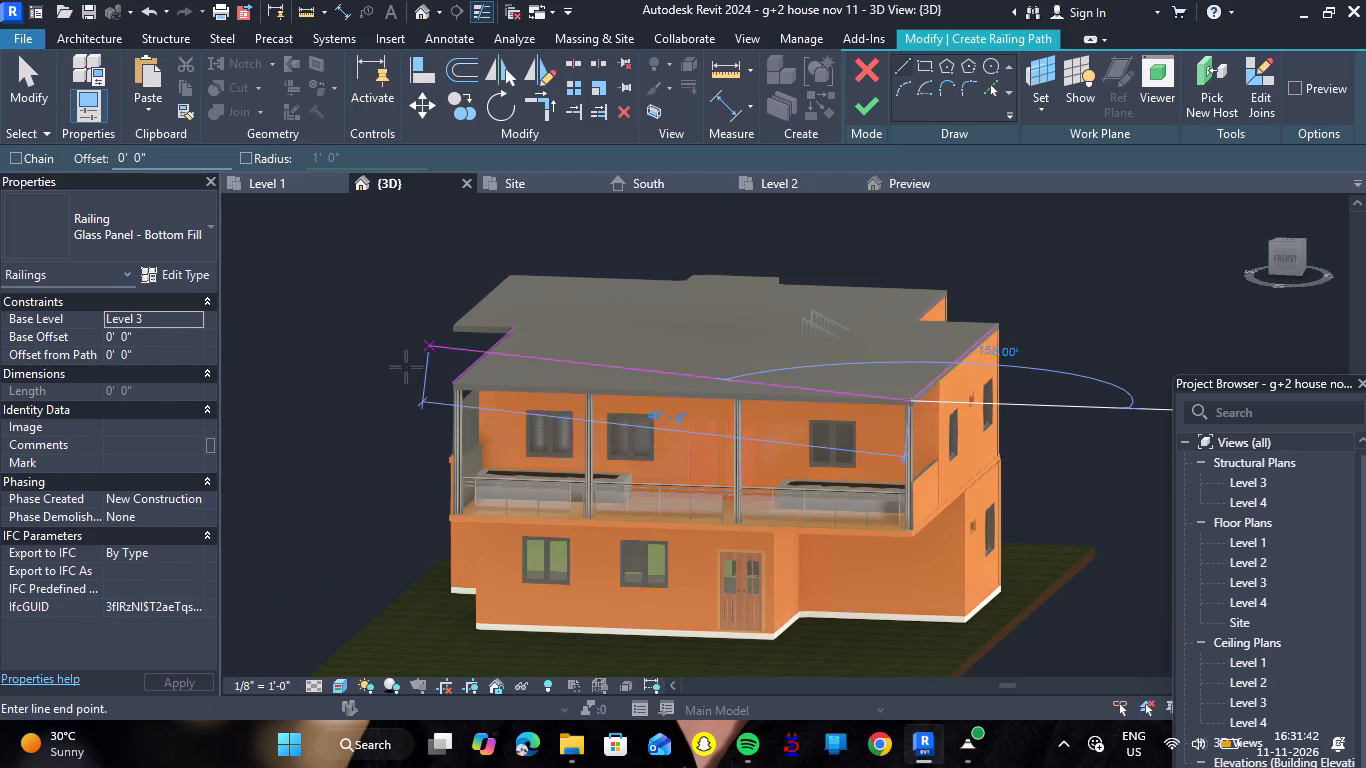
pyautogui.scroll(11, 461, 387)
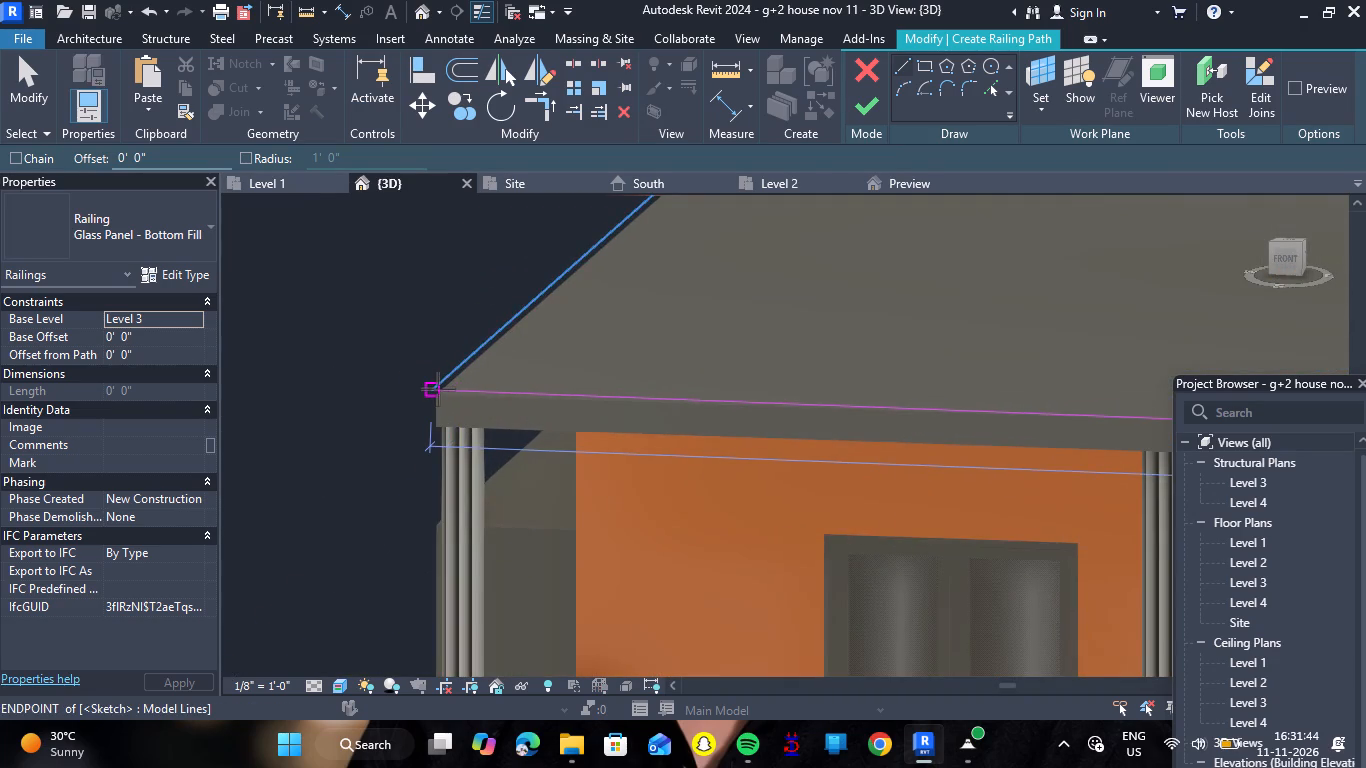
pyautogui.click(438, 389)
# Draw a railing path line about 5' 1" long along the west notch, from its inner corner to its outer corner.
pyautogui.scroll(-5, 569, 395)
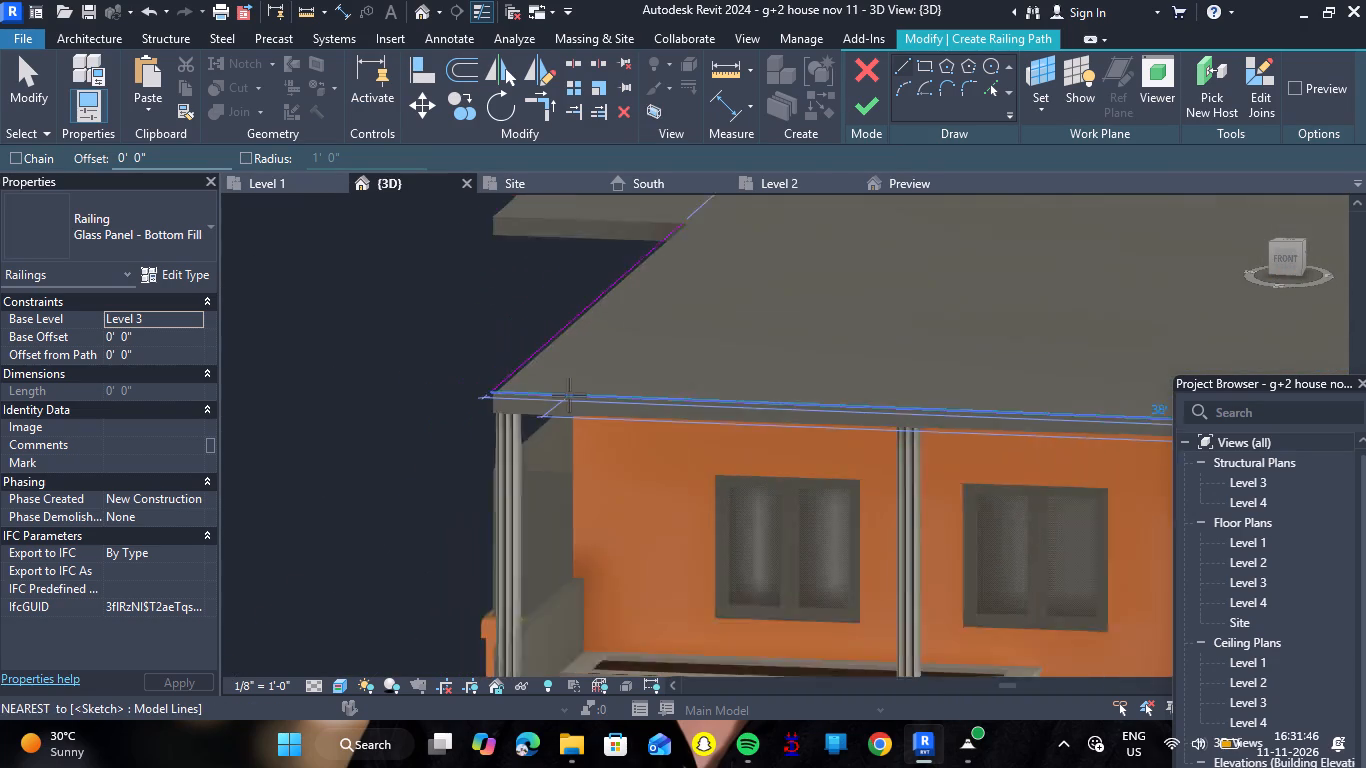
pyautogui.scroll(-2, 569, 395)
pyautogui.scroll(7, 628, 255)
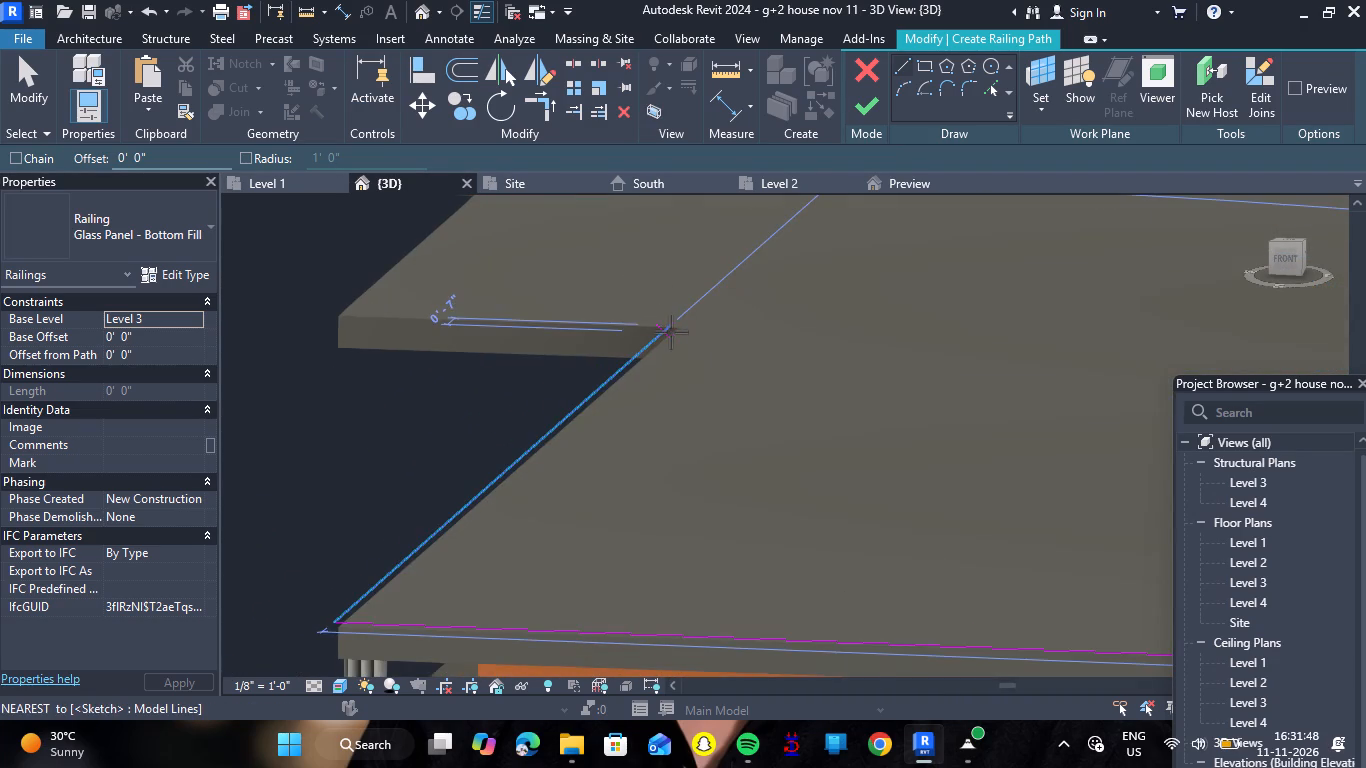
pyautogui.click(668, 326)
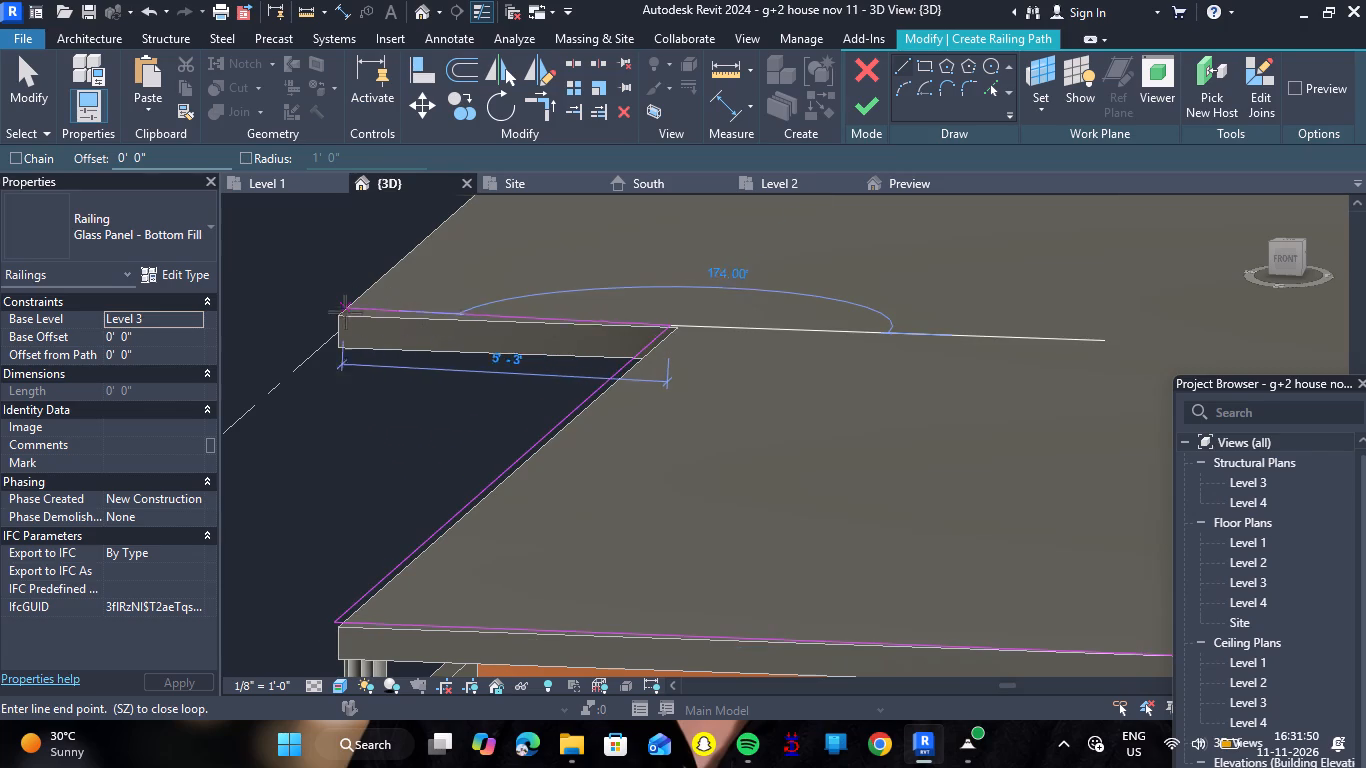
pyautogui.click(344, 316)
# Draw a railing path line about 24' 2" long along the slab's west edge, from the notch's outer corner to the rear corner.
pyautogui.scroll(-6, 409, 288)
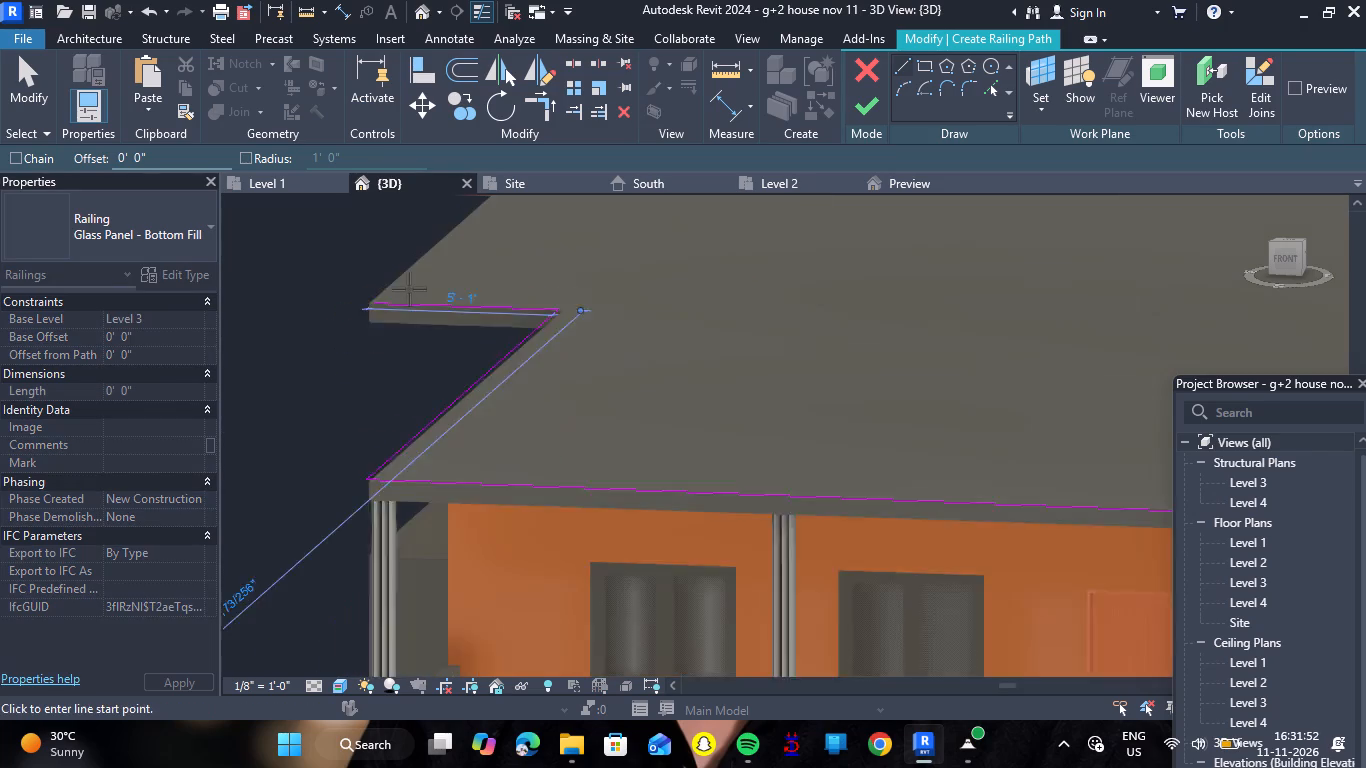
pyautogui.scroll(-7, 409, 289)
pyautogui.scroll(8, 435, 242)
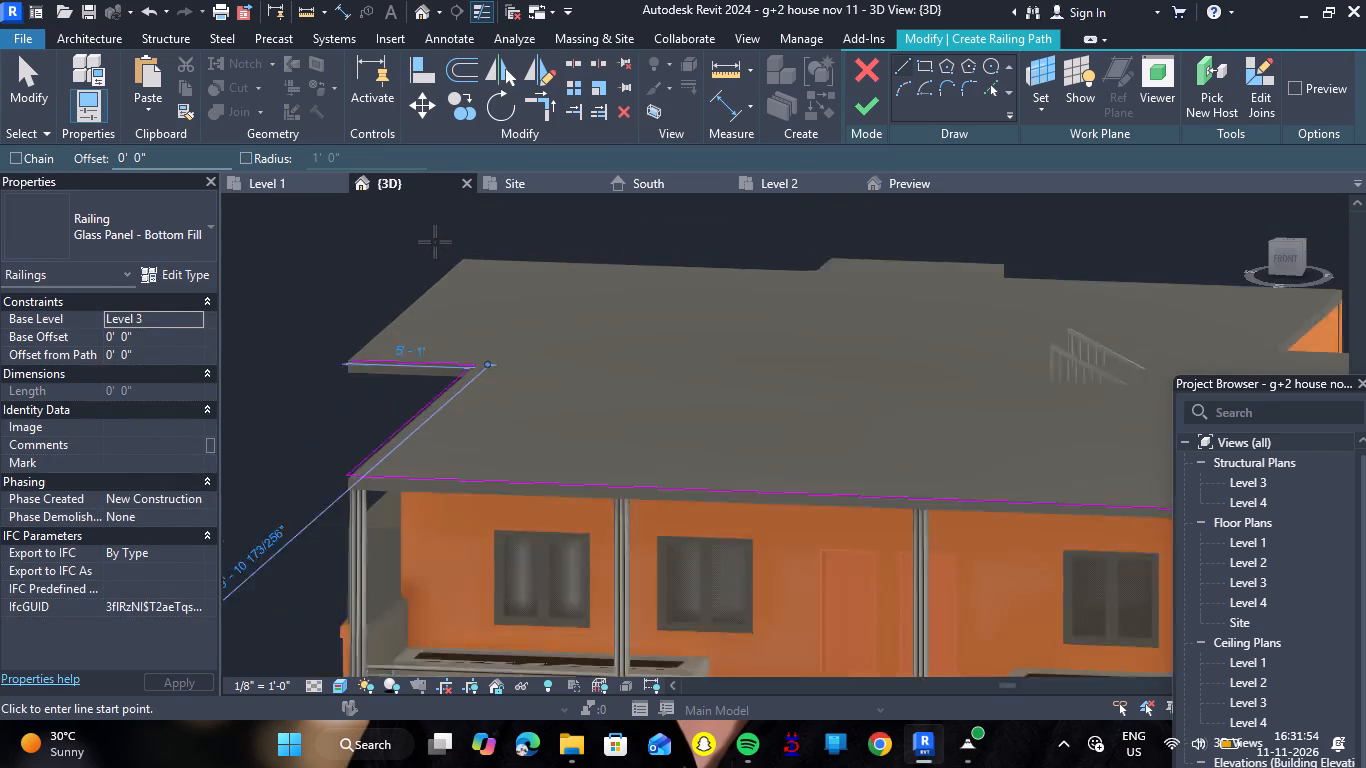
pyautogui.scroll(3, 431, 272)
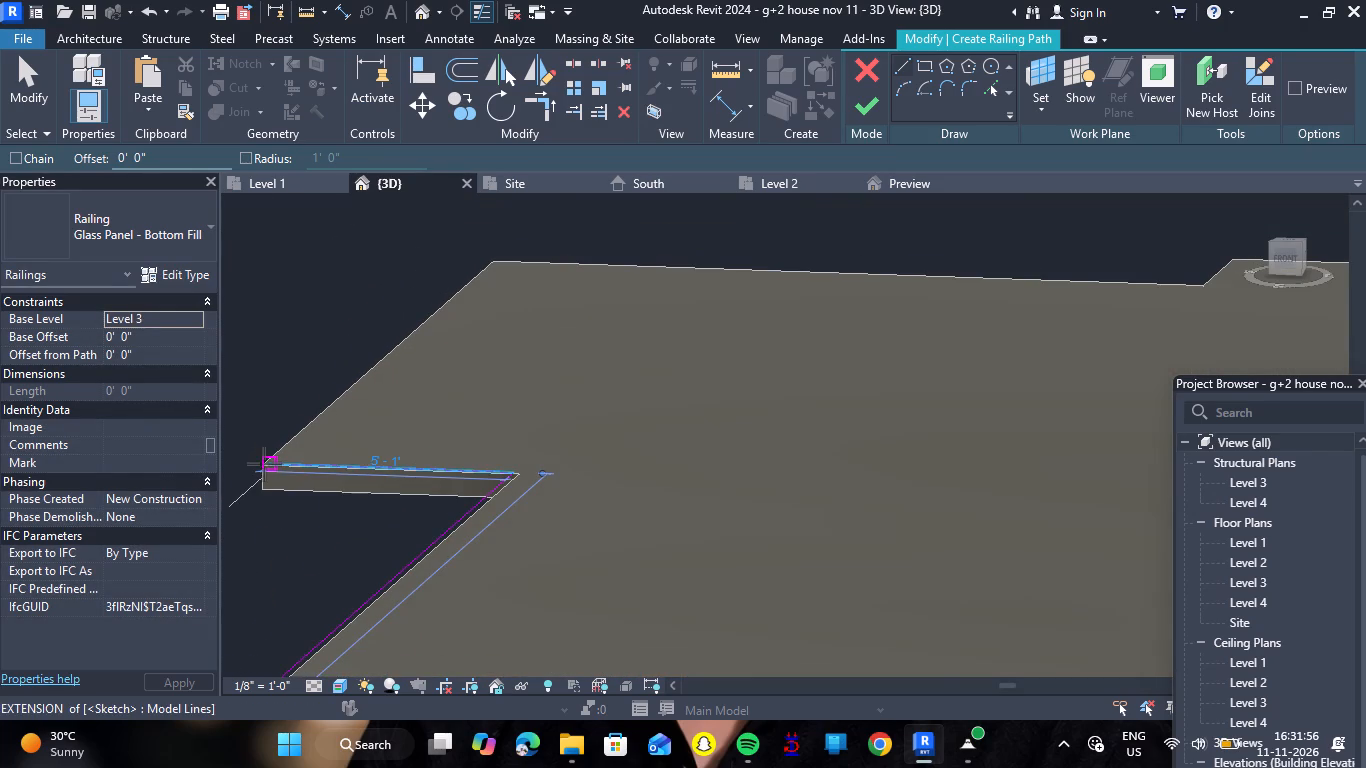
pyautogui.click(264, 464)
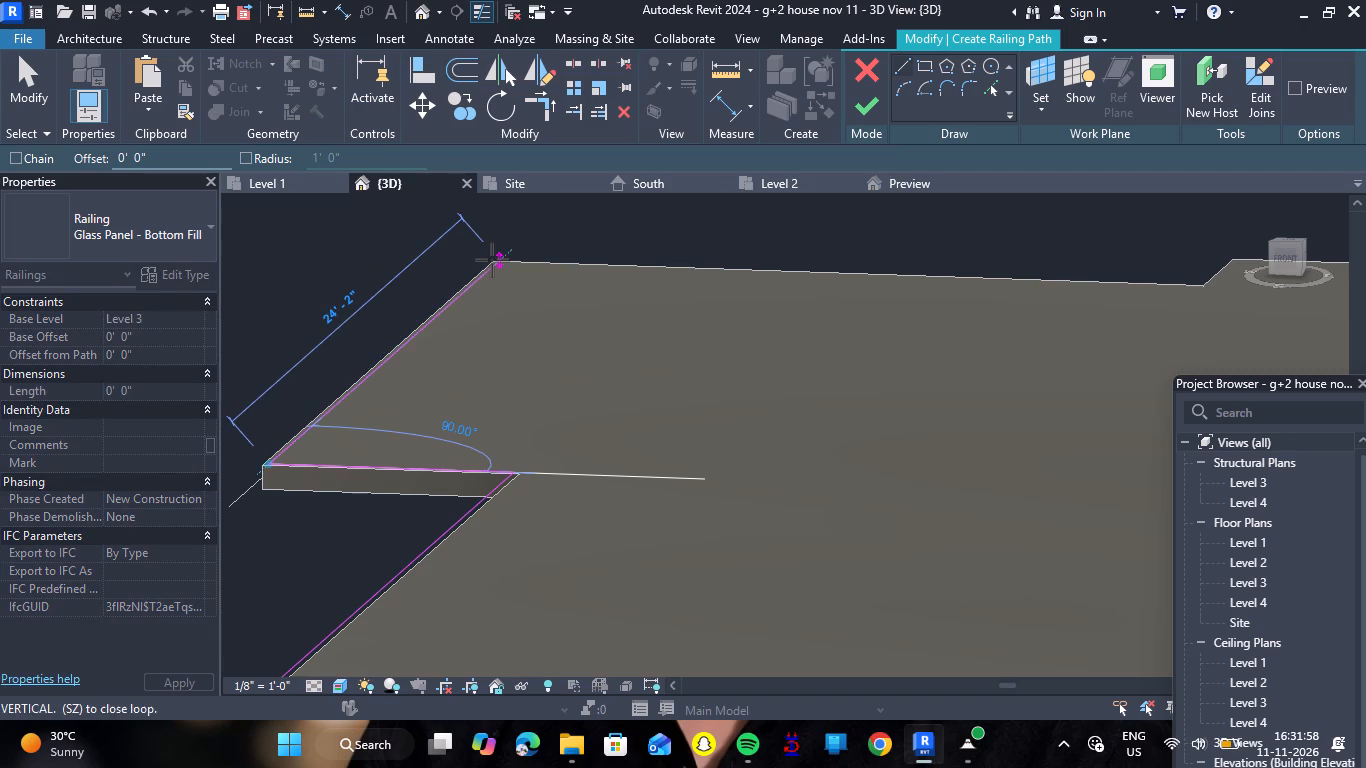
pyautogui.click(492, 260)
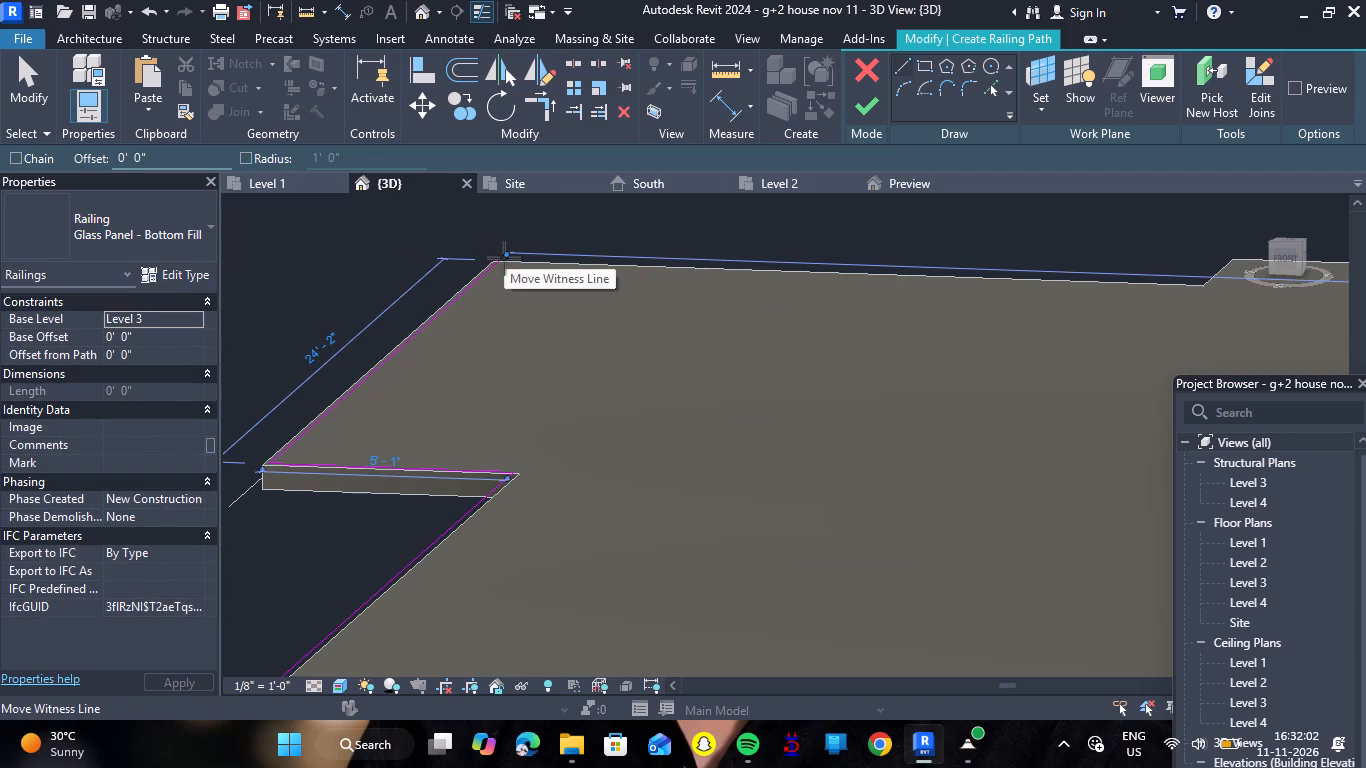
# Draw a railing path line about 14' 10" long along the slab's rear edge, from the west rear corner to the projection's inner corner.
pyautogui.scroll(17, 497, 256)
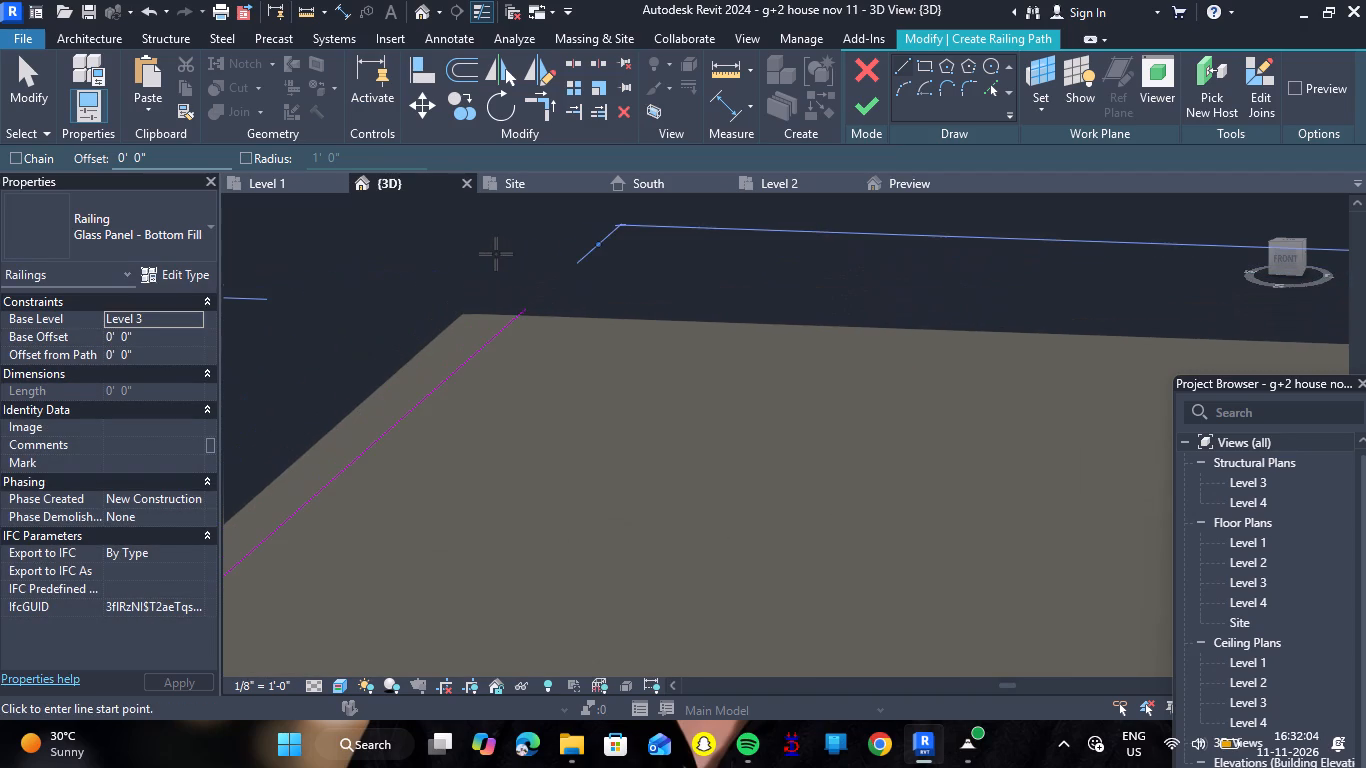
pyautogui.click(528, 309)
pyautogui.scroll(-7, 645, 313)
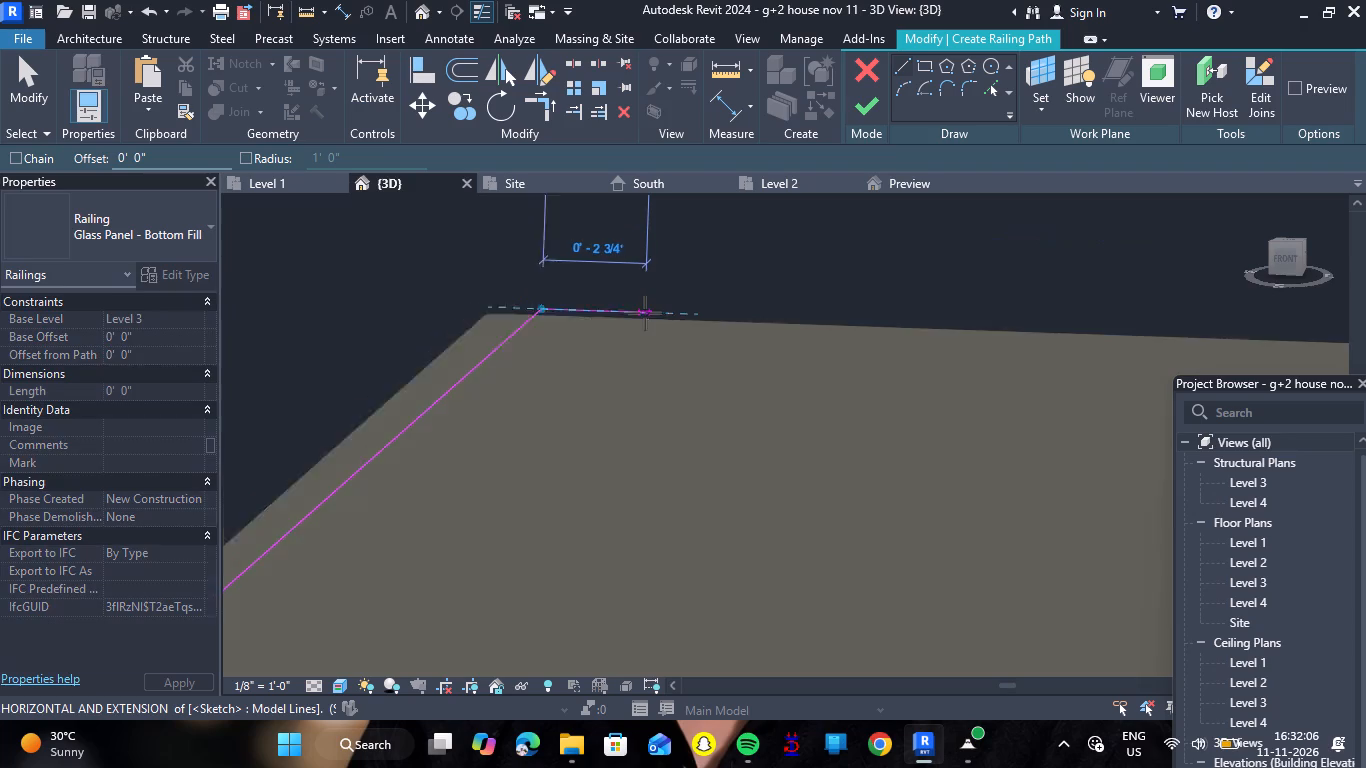
pyautogui.scroll(-15, 646, 313)
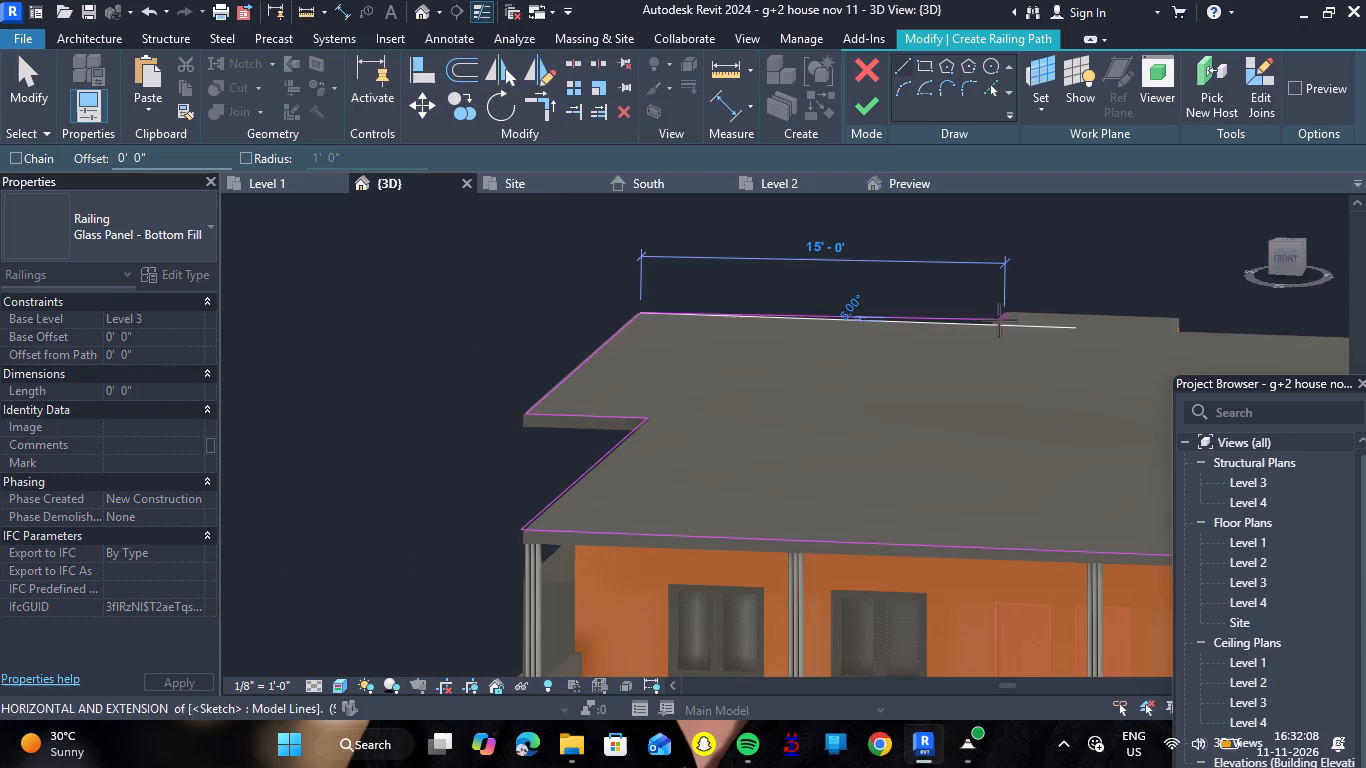
pyautogui.scroll(11, 994, 326)
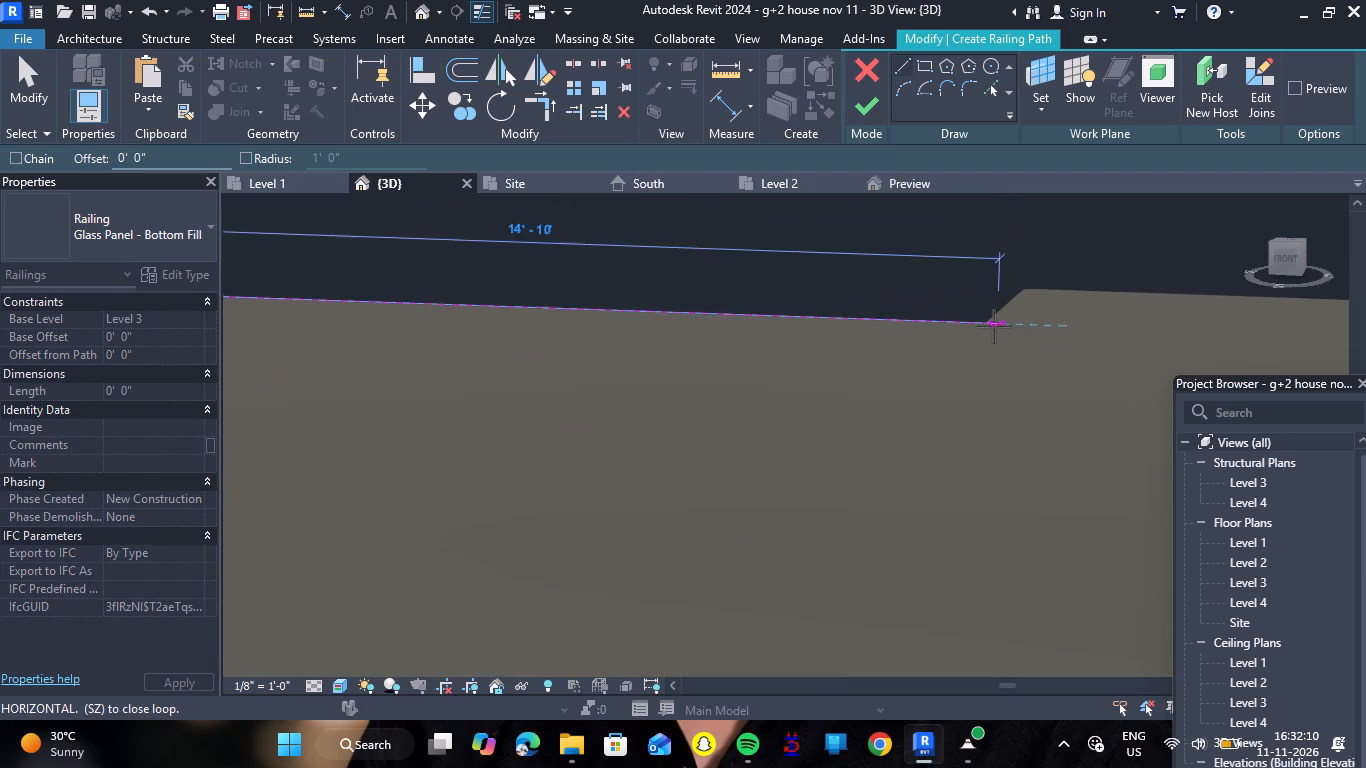
pyautogui.scroll(8, 994, 326)
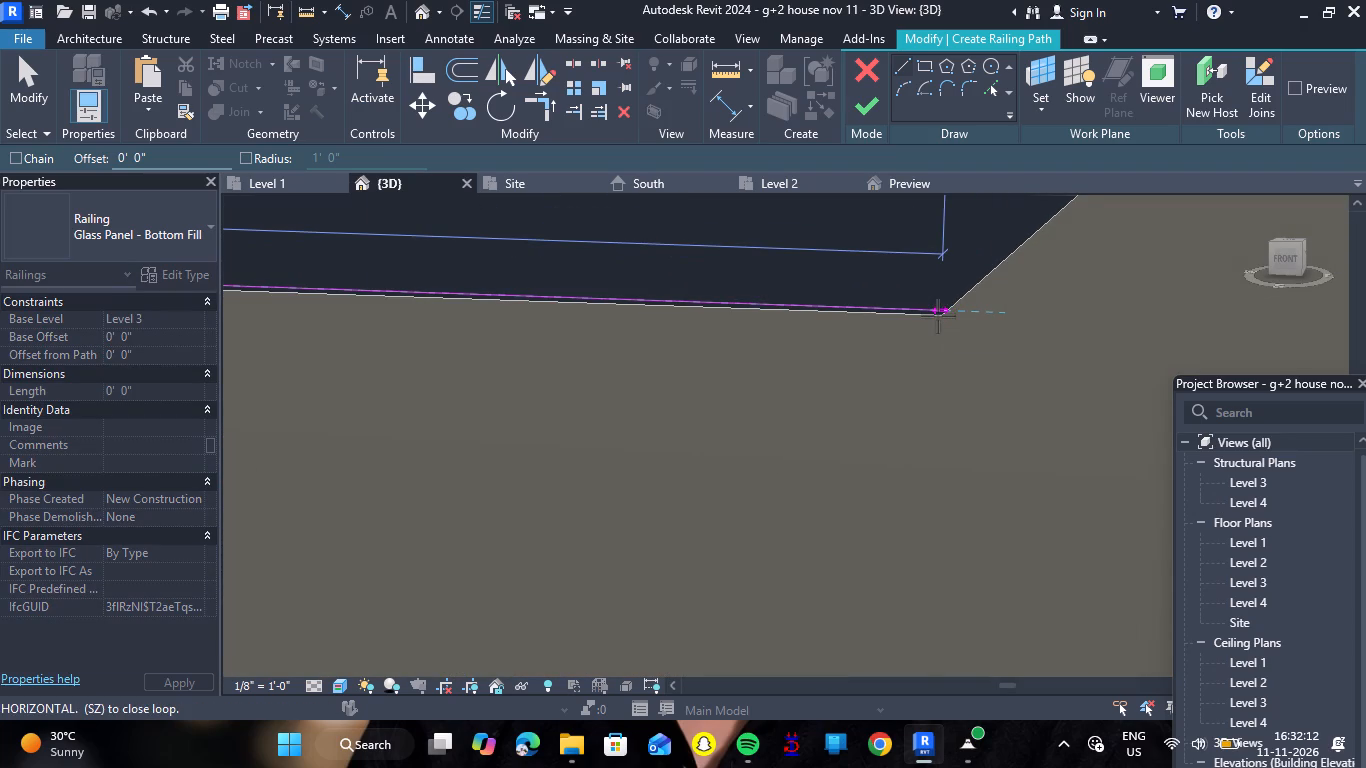
pyautogui.click(938, 316)
# Draw a railing path line about 3' 3" long along the west side of the rear projection, from its outer to its inner corner.
pyautogui.scroll(-6, 940, 325)
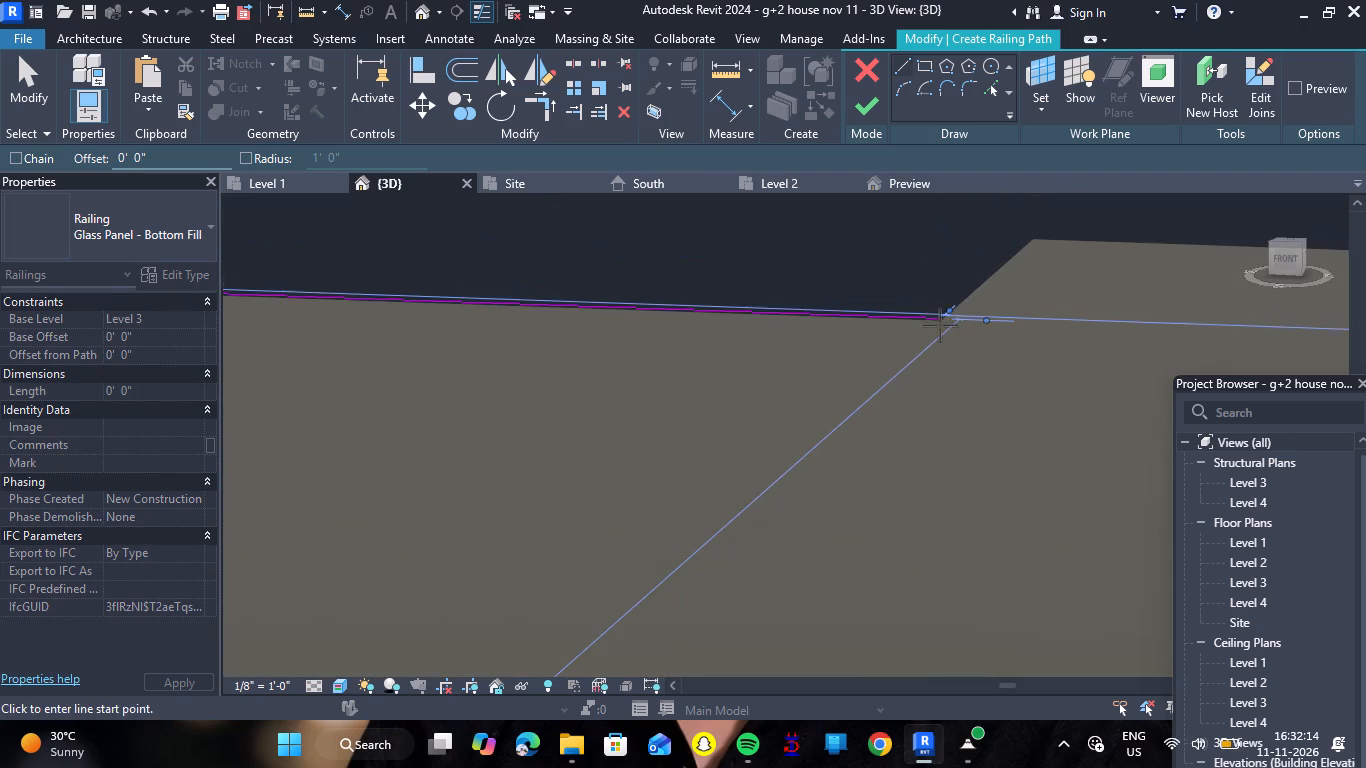
pyautogui.click(1036, 235)
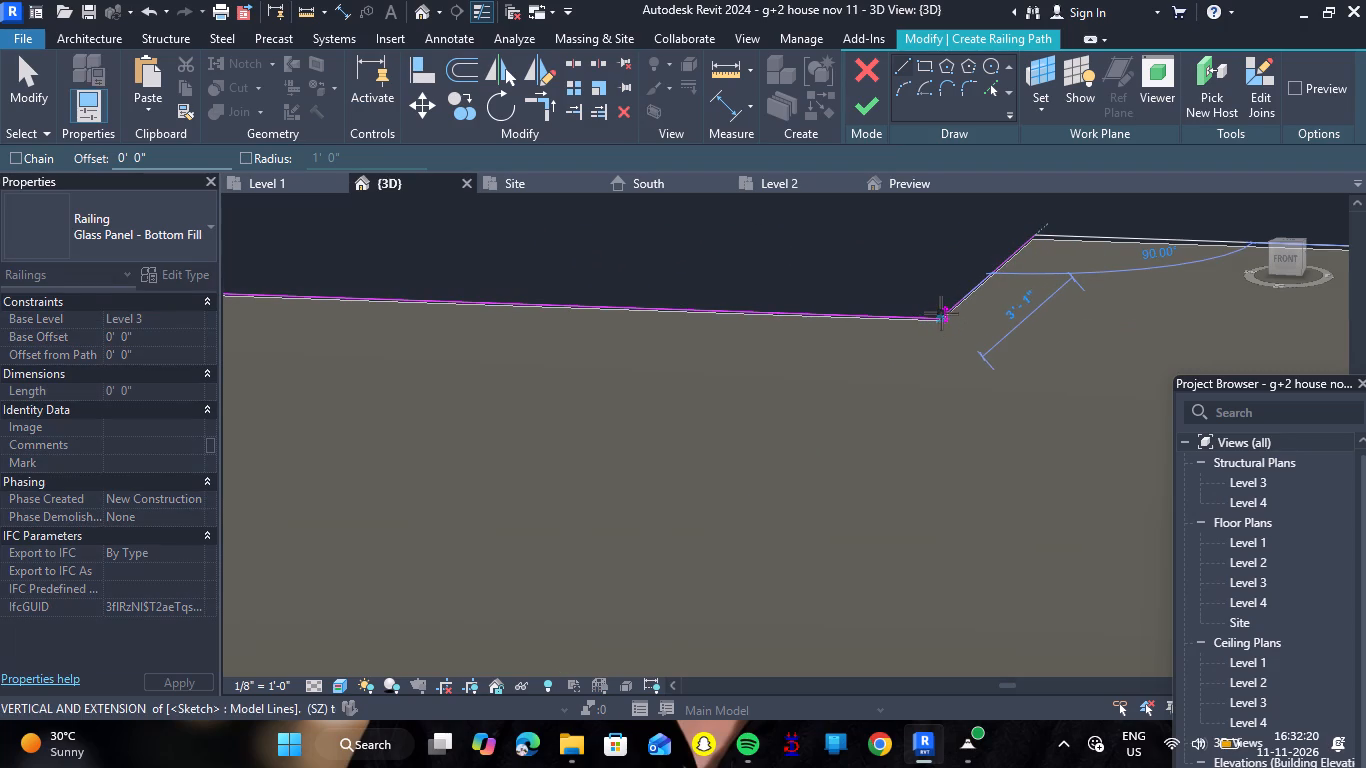
pyautogui.scroll(3, 949, 309)
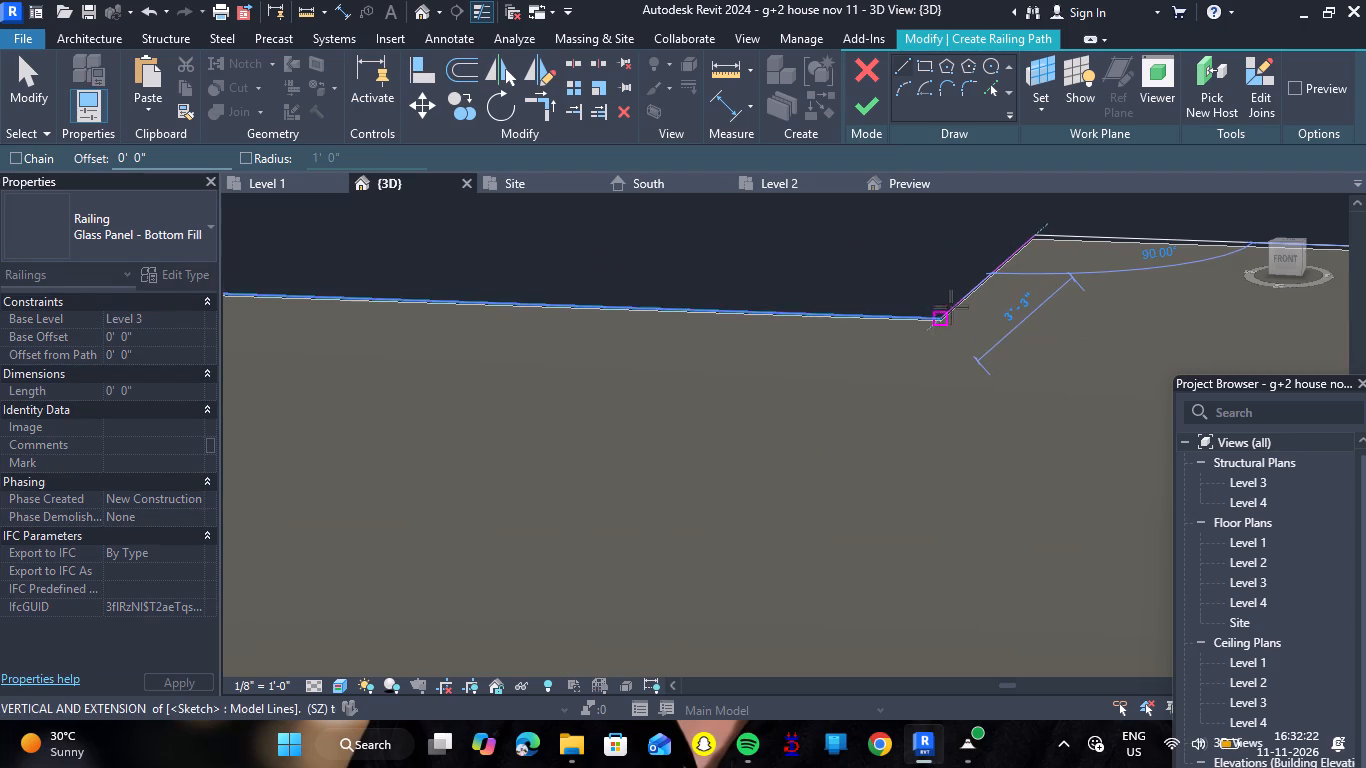
pyautogui.scroll(11, 951, 307)
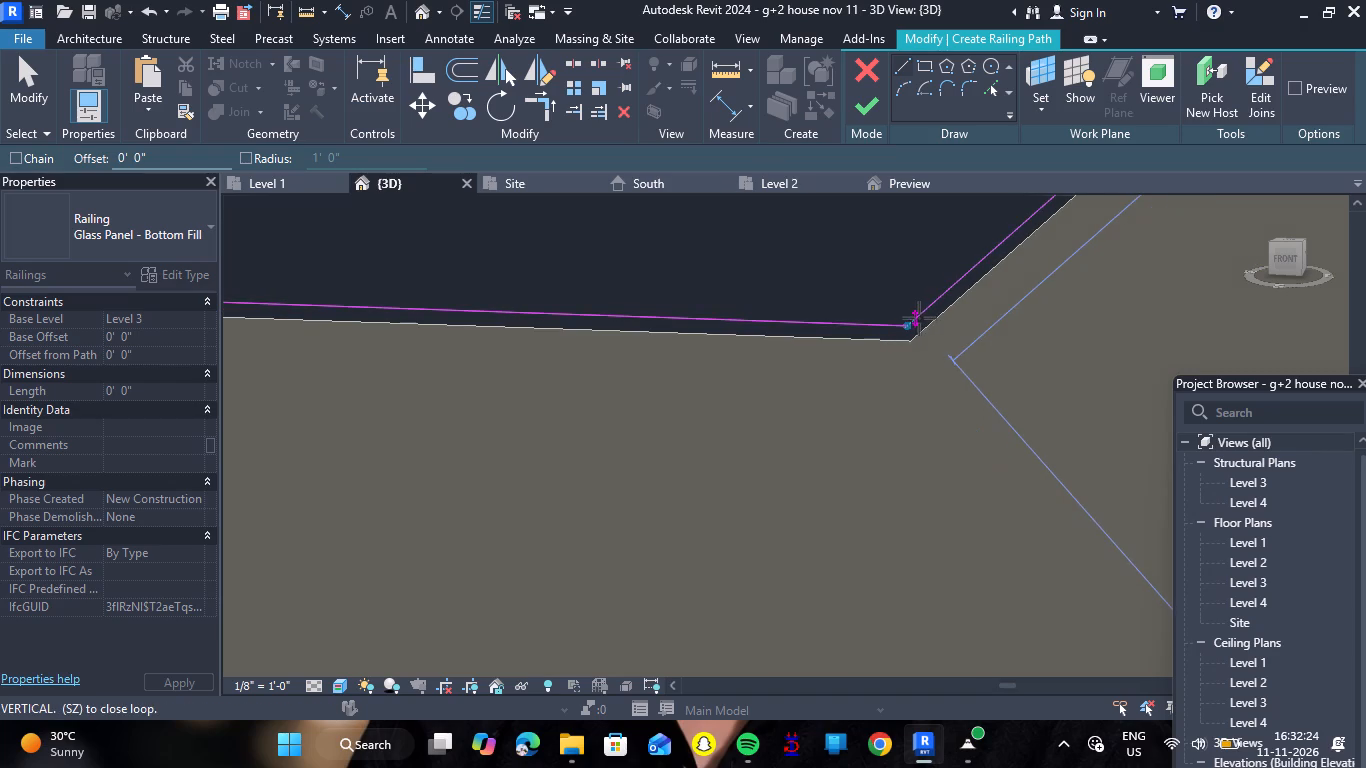
pyautogui.click(904, 326)
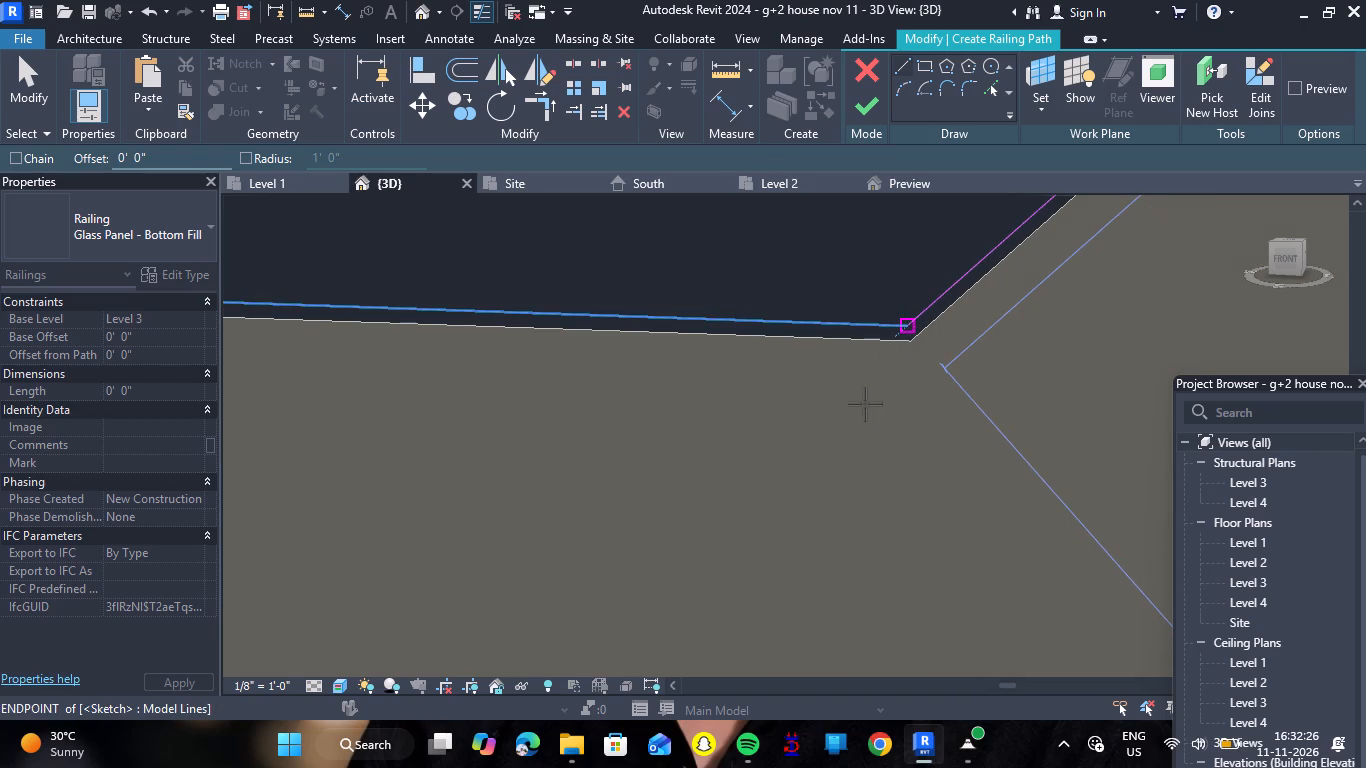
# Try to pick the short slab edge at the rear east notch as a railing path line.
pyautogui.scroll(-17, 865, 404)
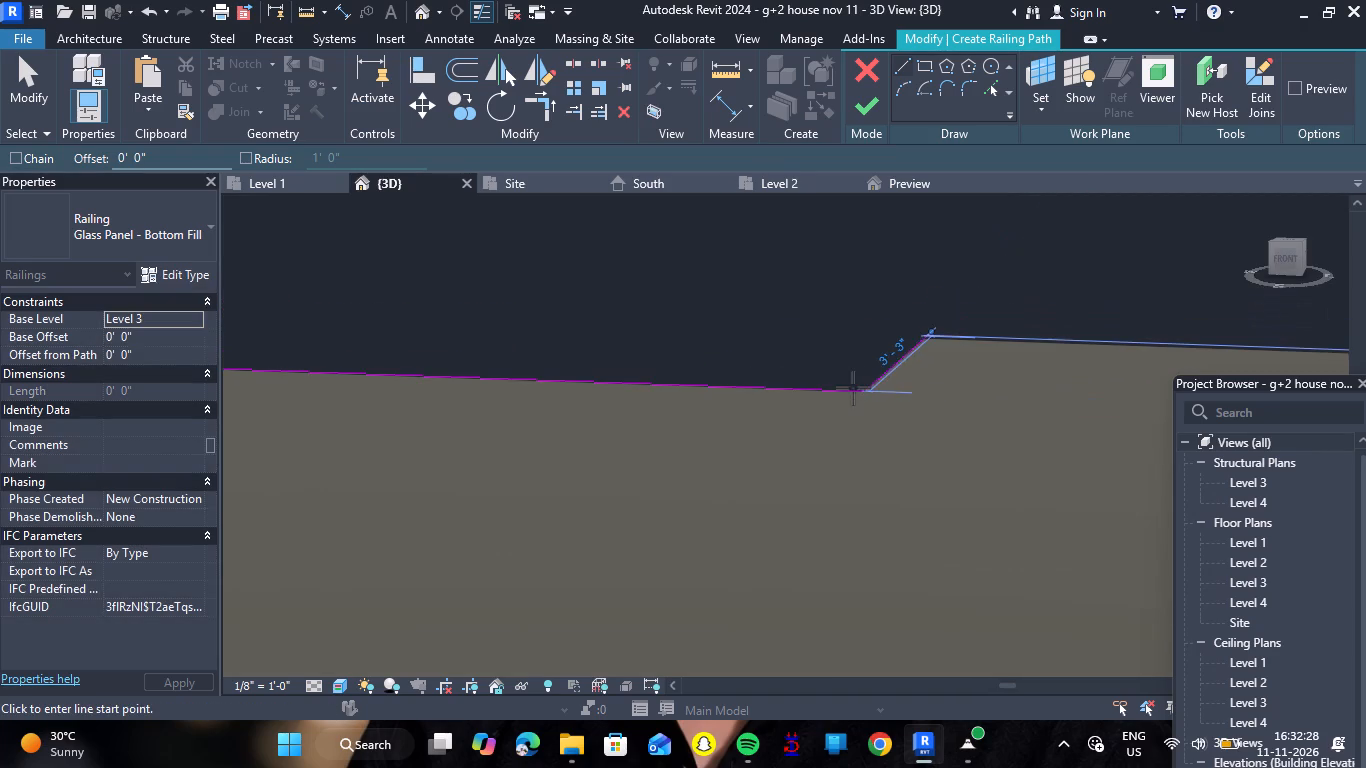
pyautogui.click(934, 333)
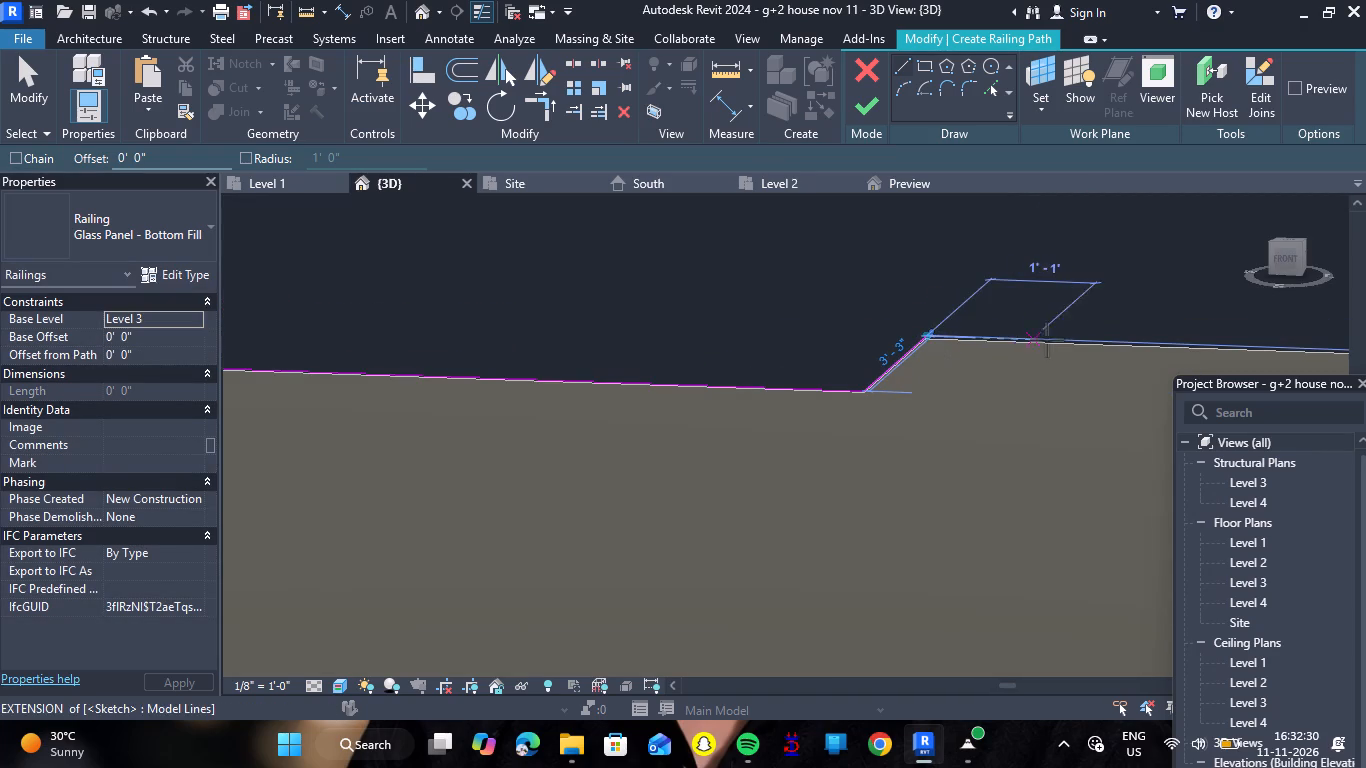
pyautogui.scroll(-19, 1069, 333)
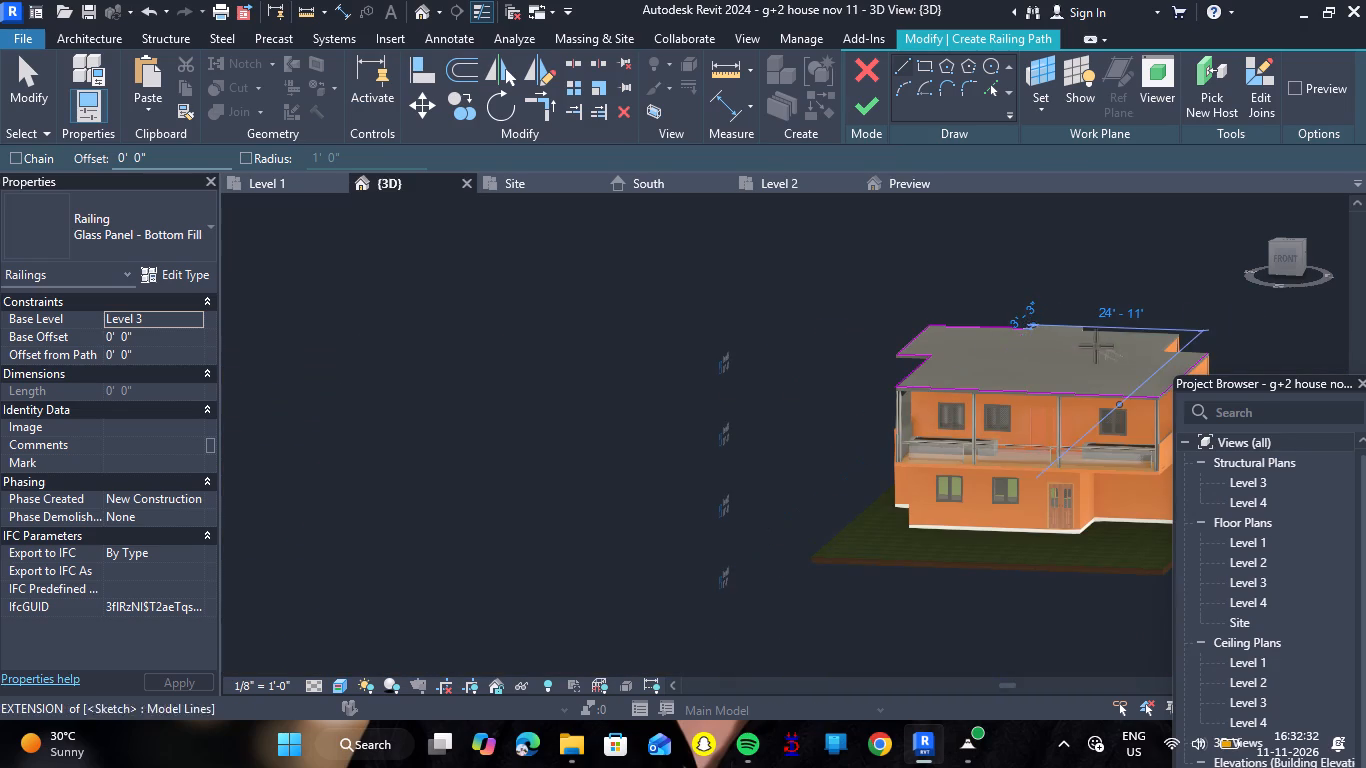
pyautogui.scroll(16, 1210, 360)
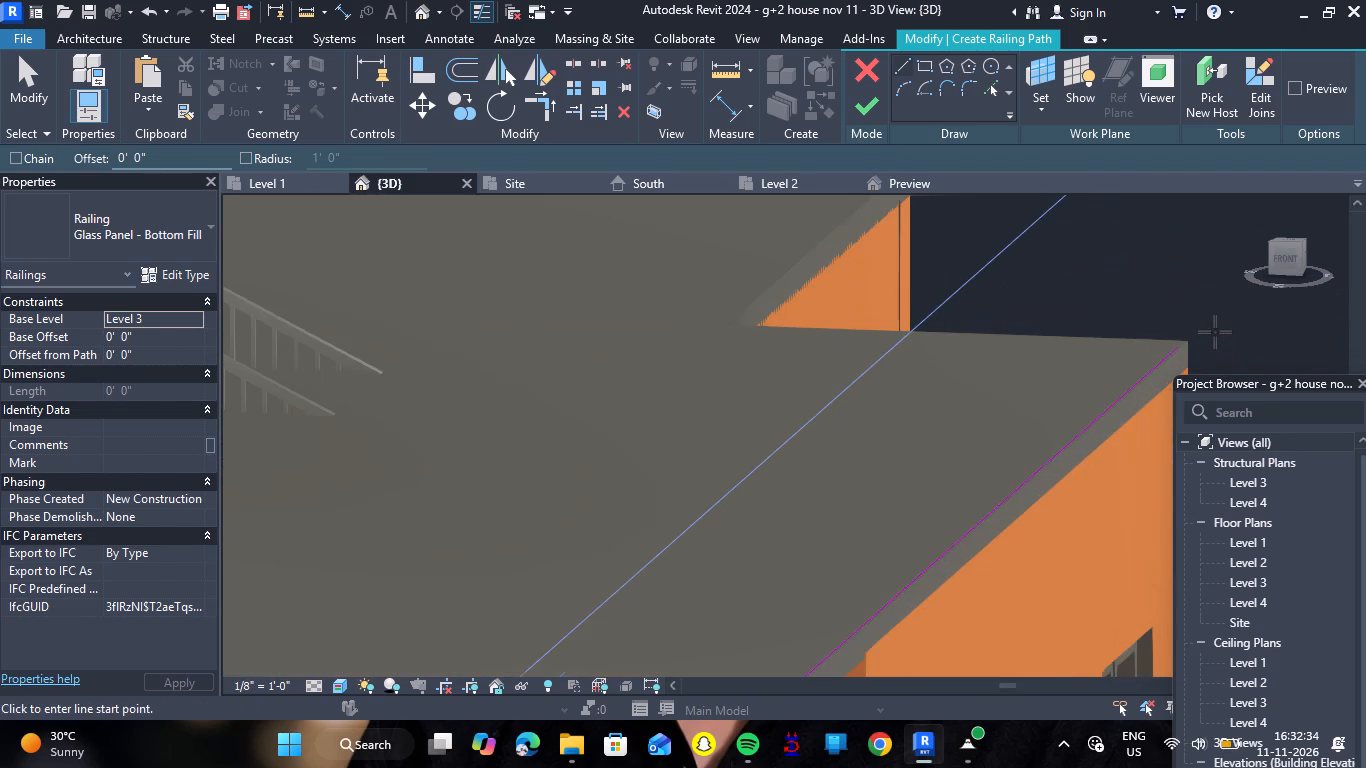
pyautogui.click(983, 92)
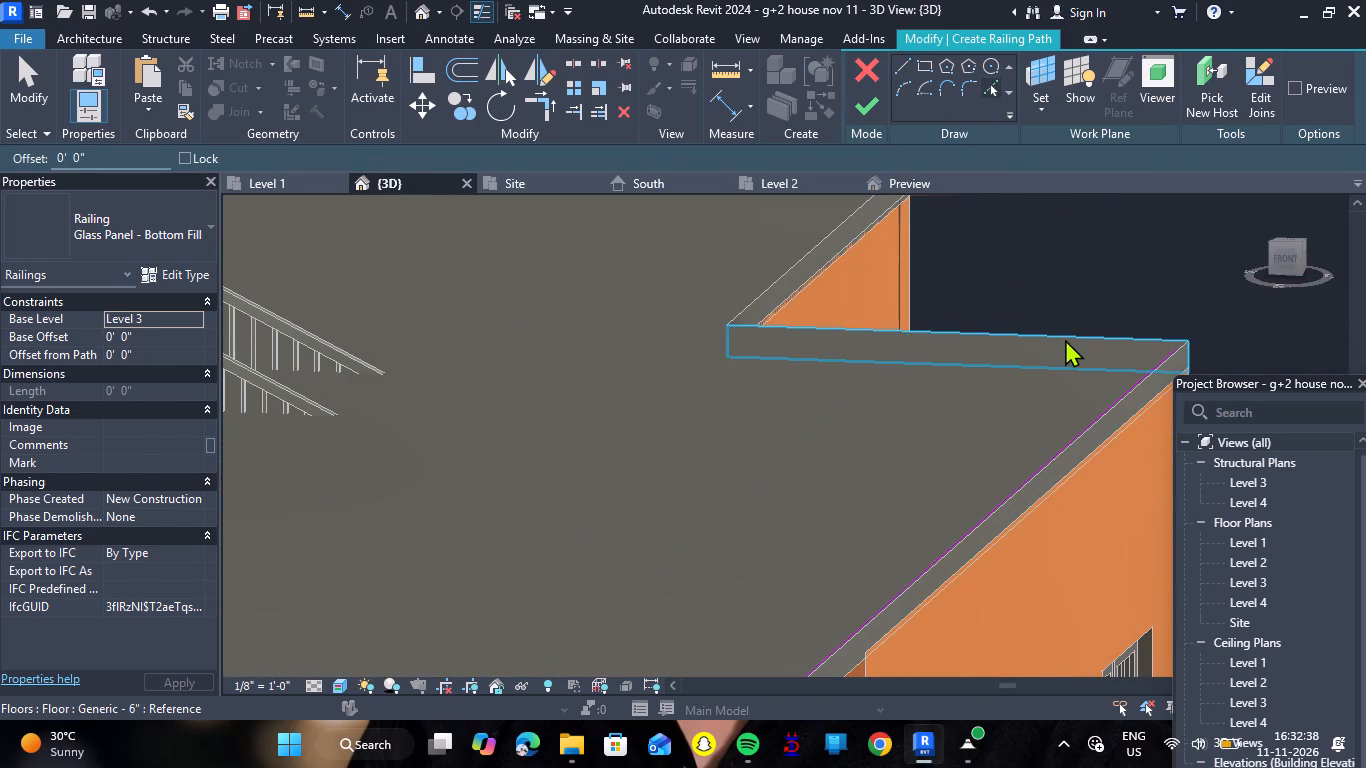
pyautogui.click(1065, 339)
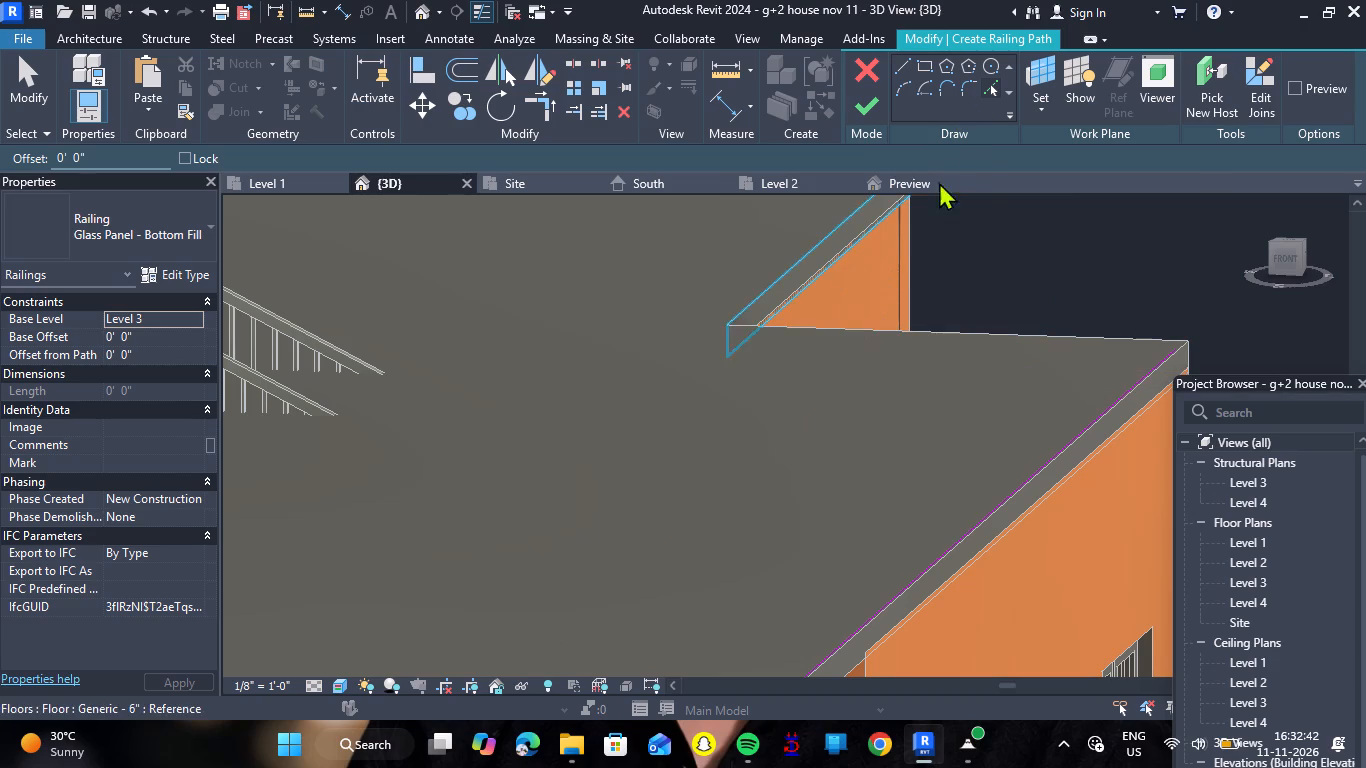
# Draw a railing path line about 7' 2" long along the rear east notch, from the east edge's rear corner to the inner corner.
pyautogui.click(906, 69)
pyautogui.click(1183, 340)
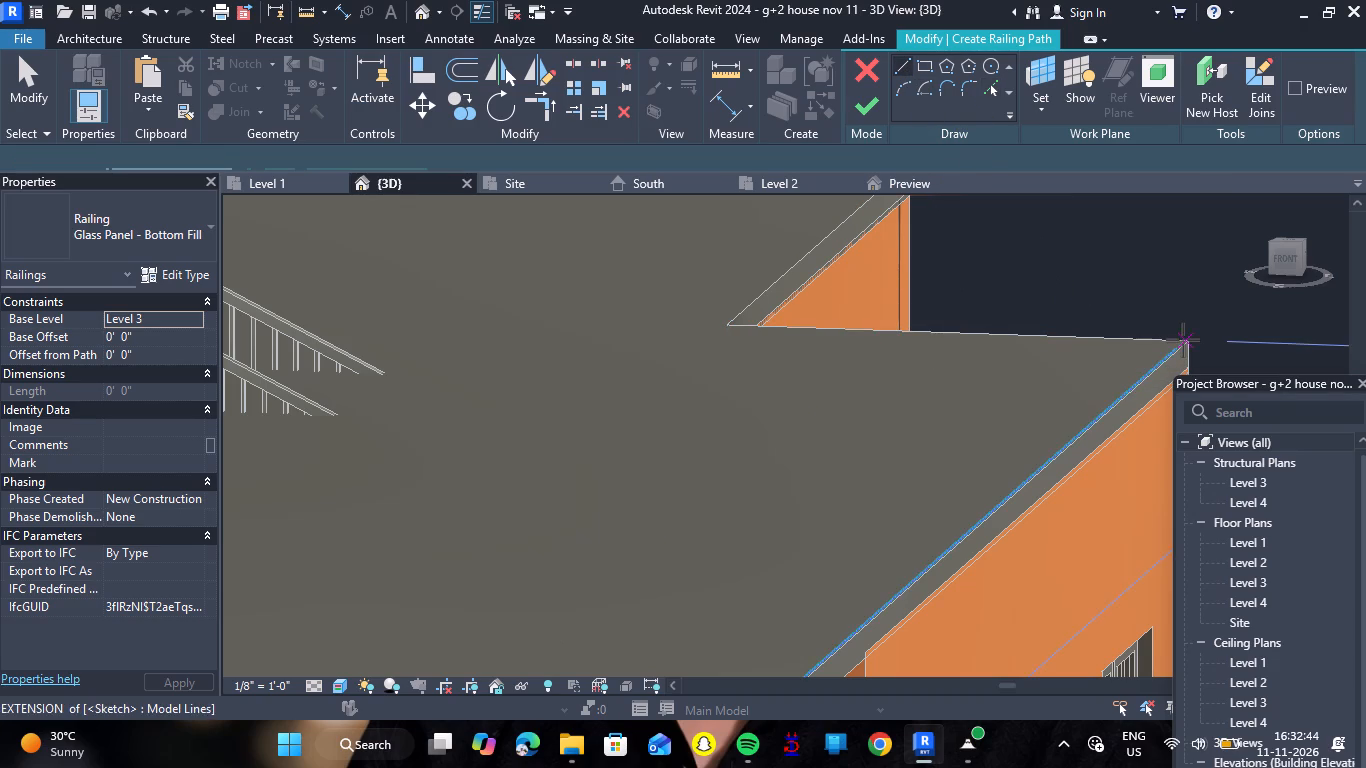
pyautogui.click(730, 323)
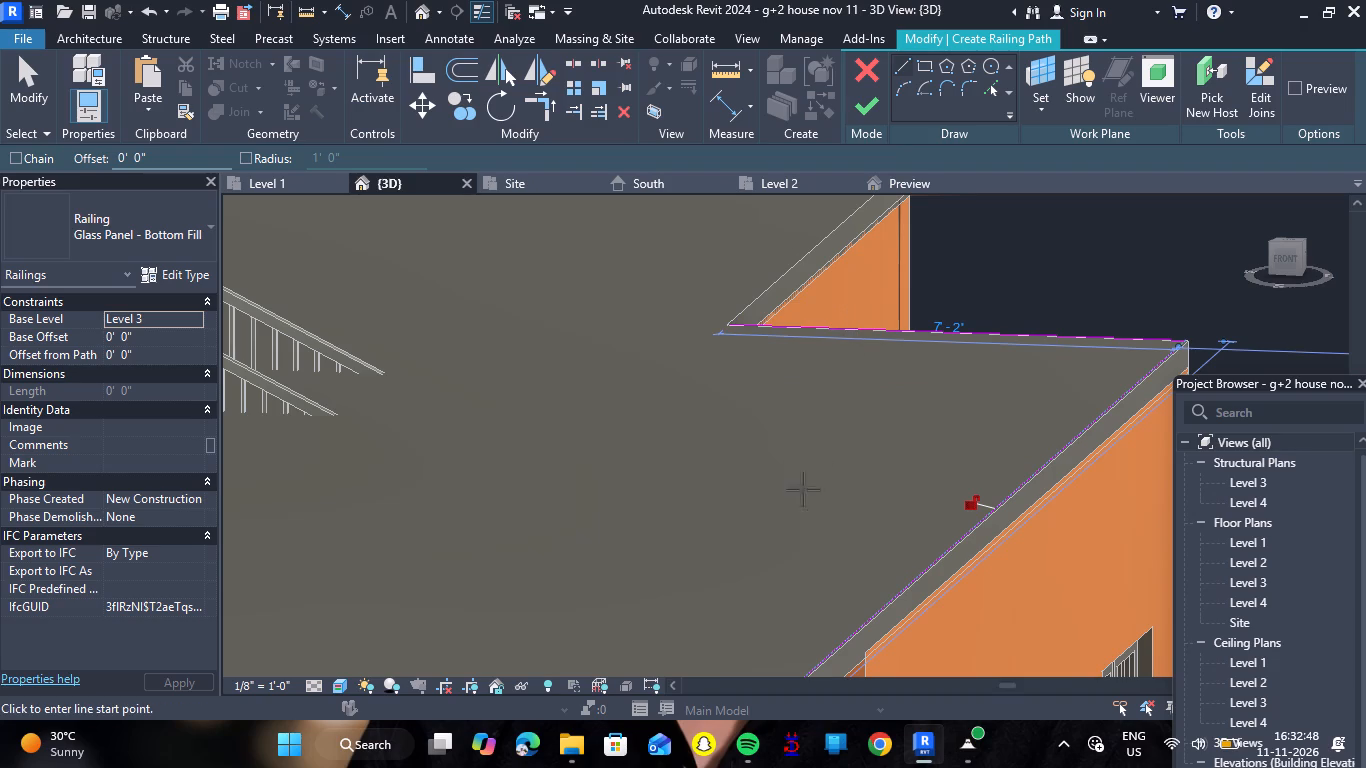
# Draw a railing path line about 15' long along the notch's side edge, from the slab's rear east corner to the notch's inner corner.
pyautogui.scroll(1, 801, 518)
pyautogui.scroll(-4, 812, 502)
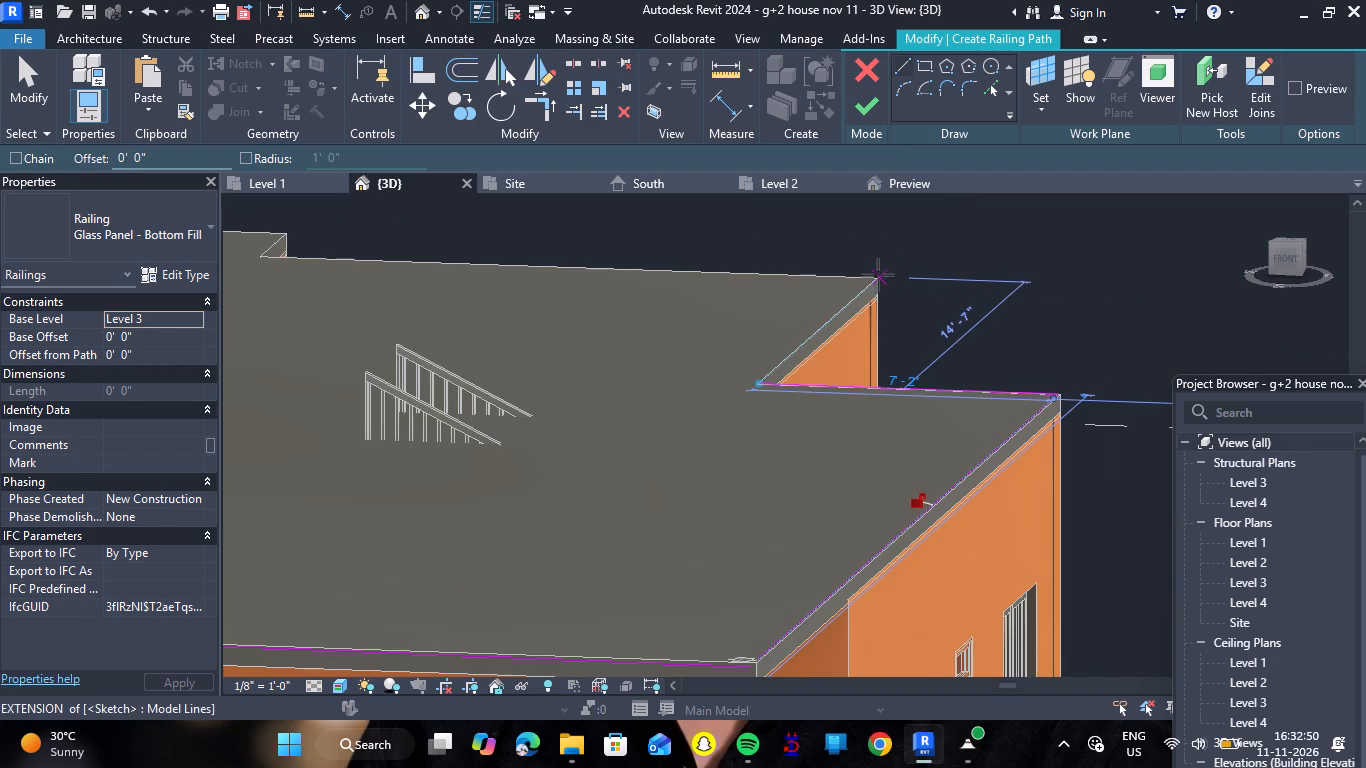
pyautogui.click(874, 274)
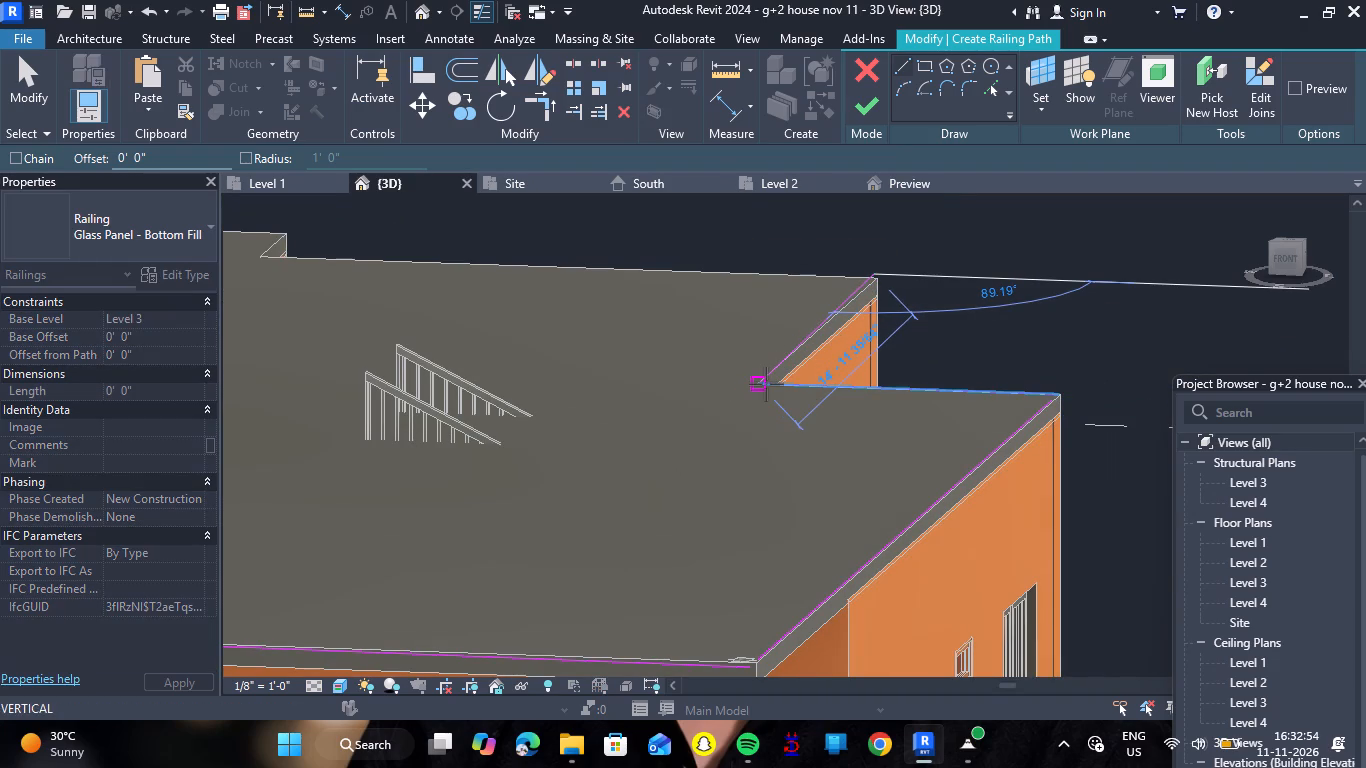
pyautogui.click(766, 384)
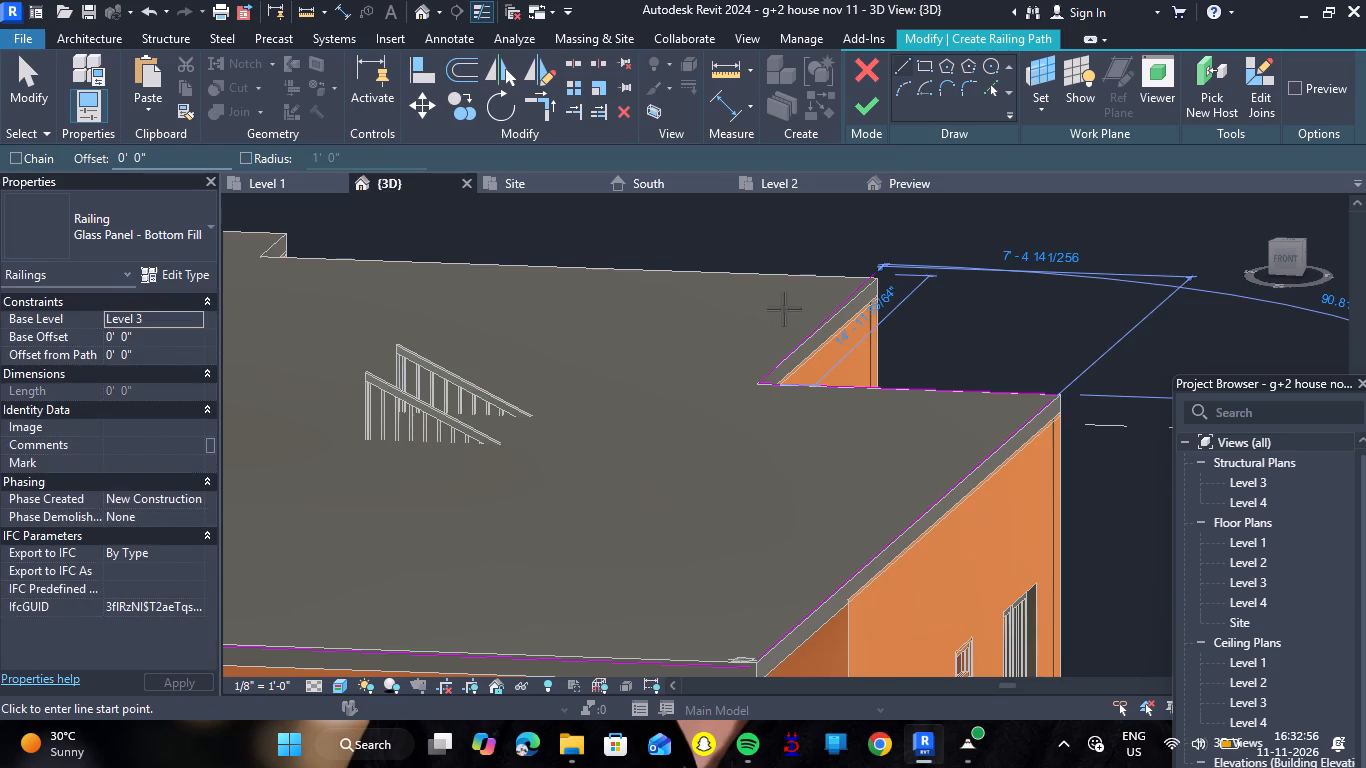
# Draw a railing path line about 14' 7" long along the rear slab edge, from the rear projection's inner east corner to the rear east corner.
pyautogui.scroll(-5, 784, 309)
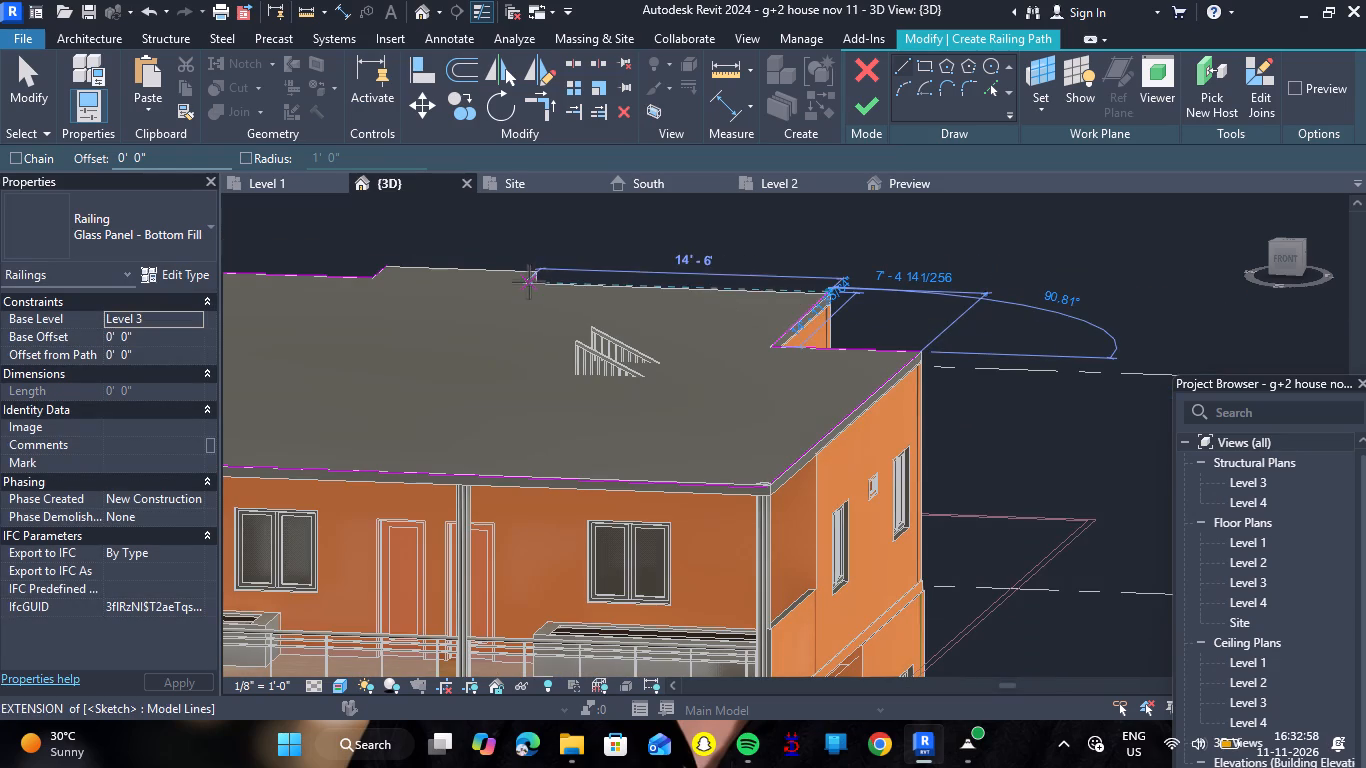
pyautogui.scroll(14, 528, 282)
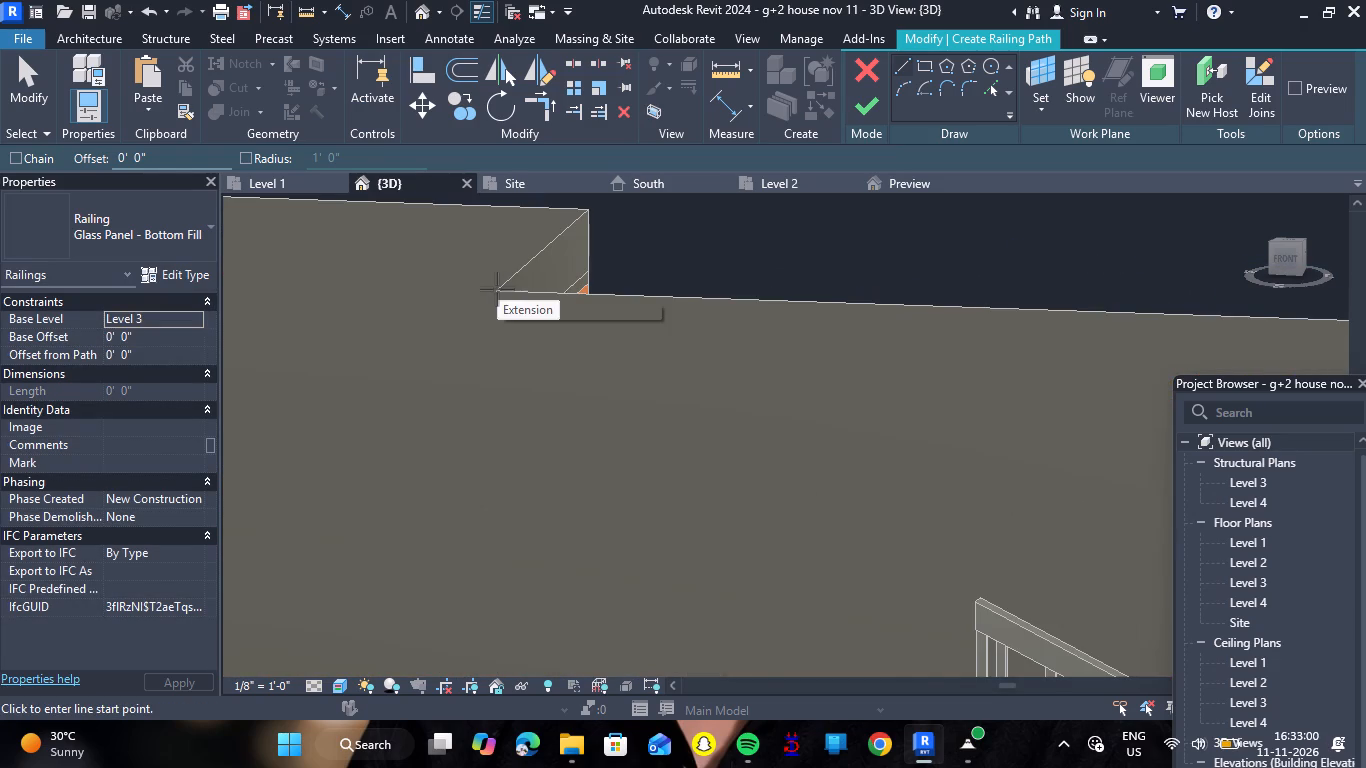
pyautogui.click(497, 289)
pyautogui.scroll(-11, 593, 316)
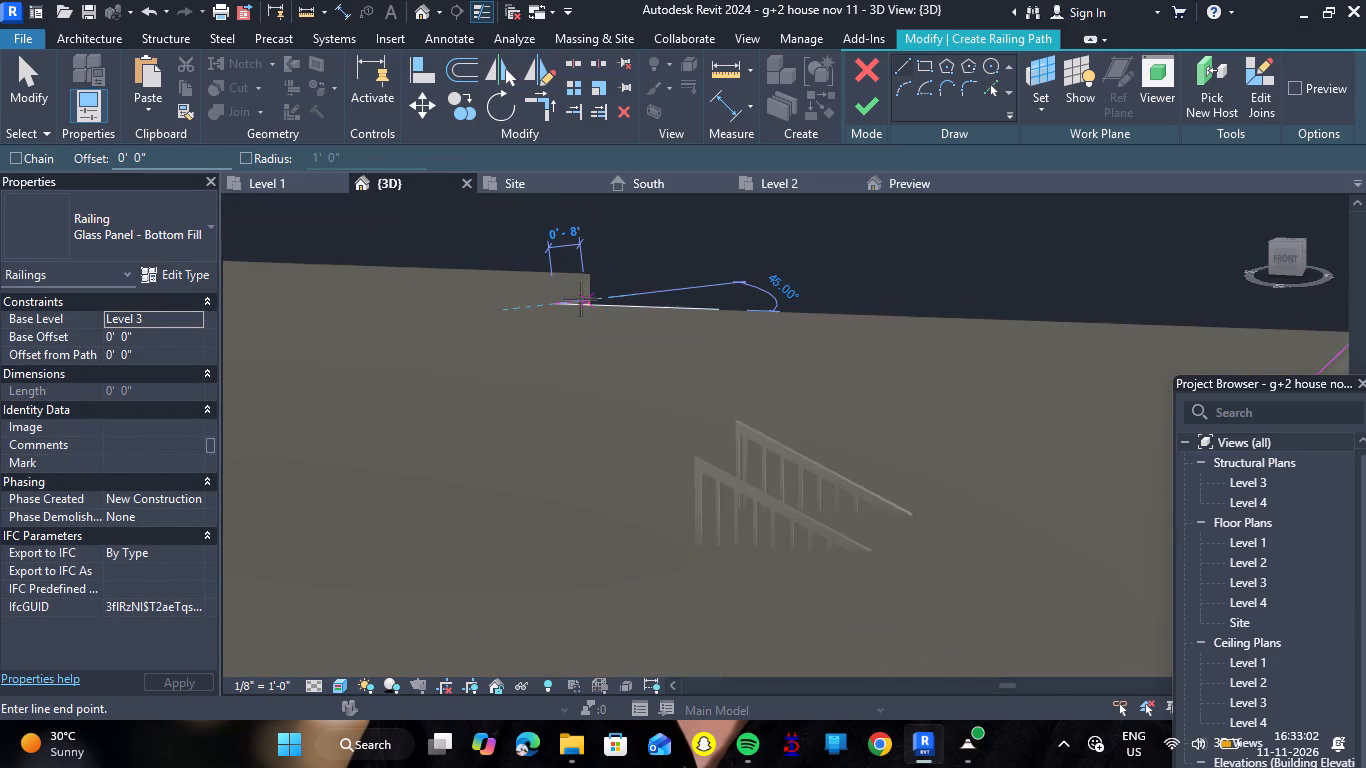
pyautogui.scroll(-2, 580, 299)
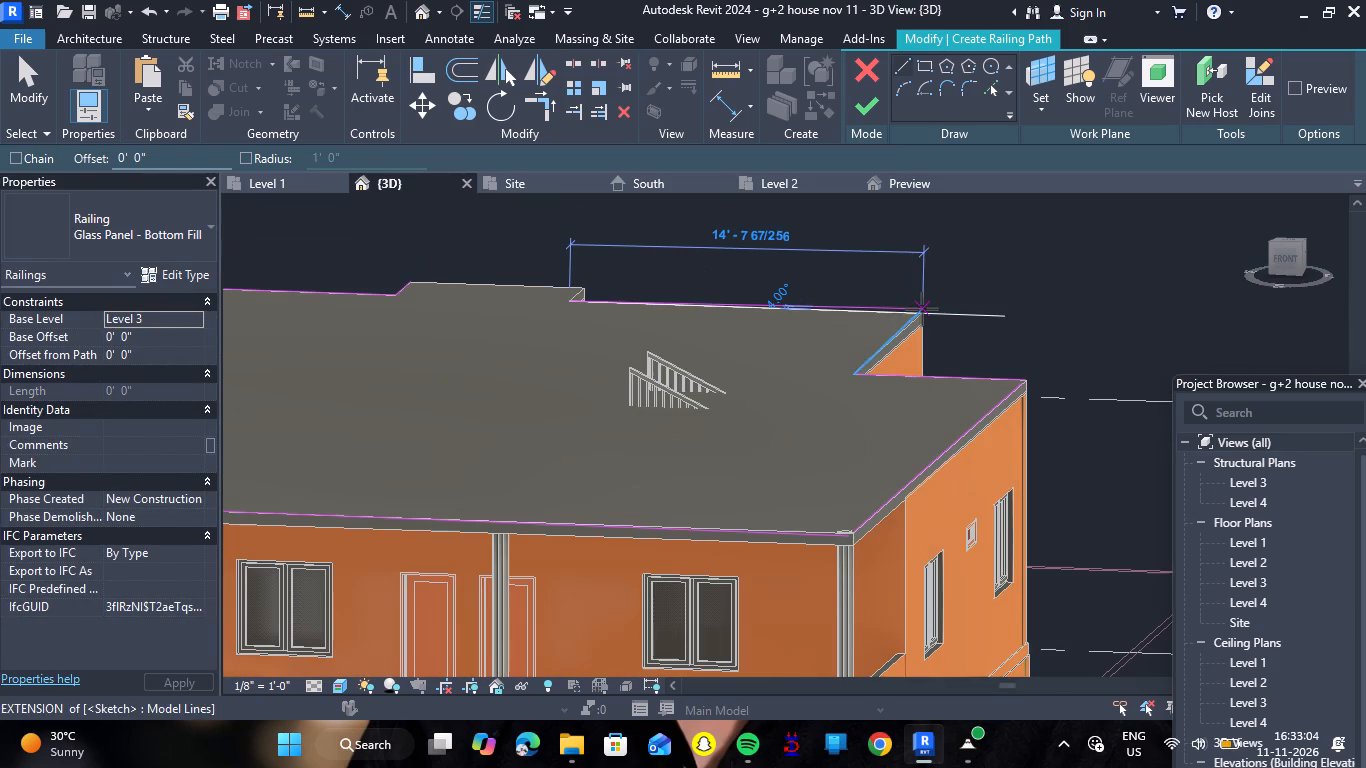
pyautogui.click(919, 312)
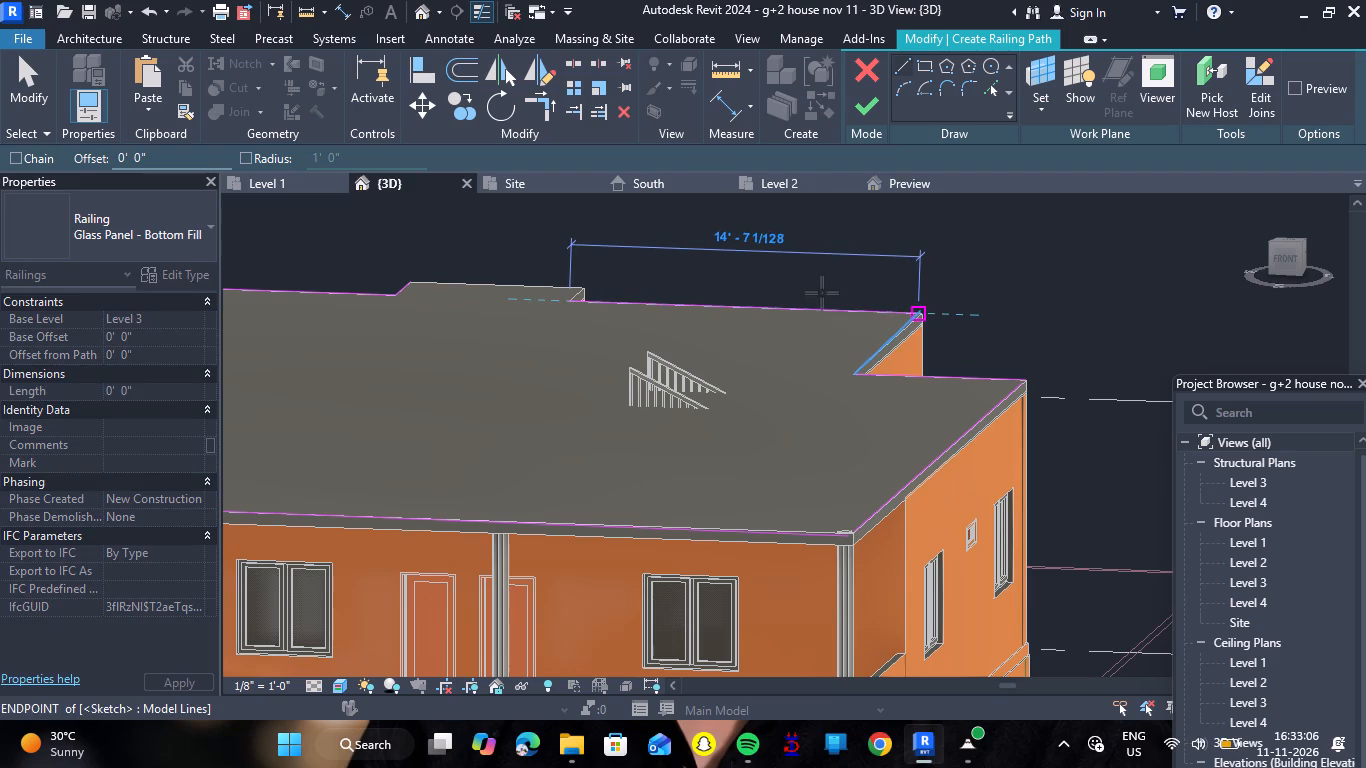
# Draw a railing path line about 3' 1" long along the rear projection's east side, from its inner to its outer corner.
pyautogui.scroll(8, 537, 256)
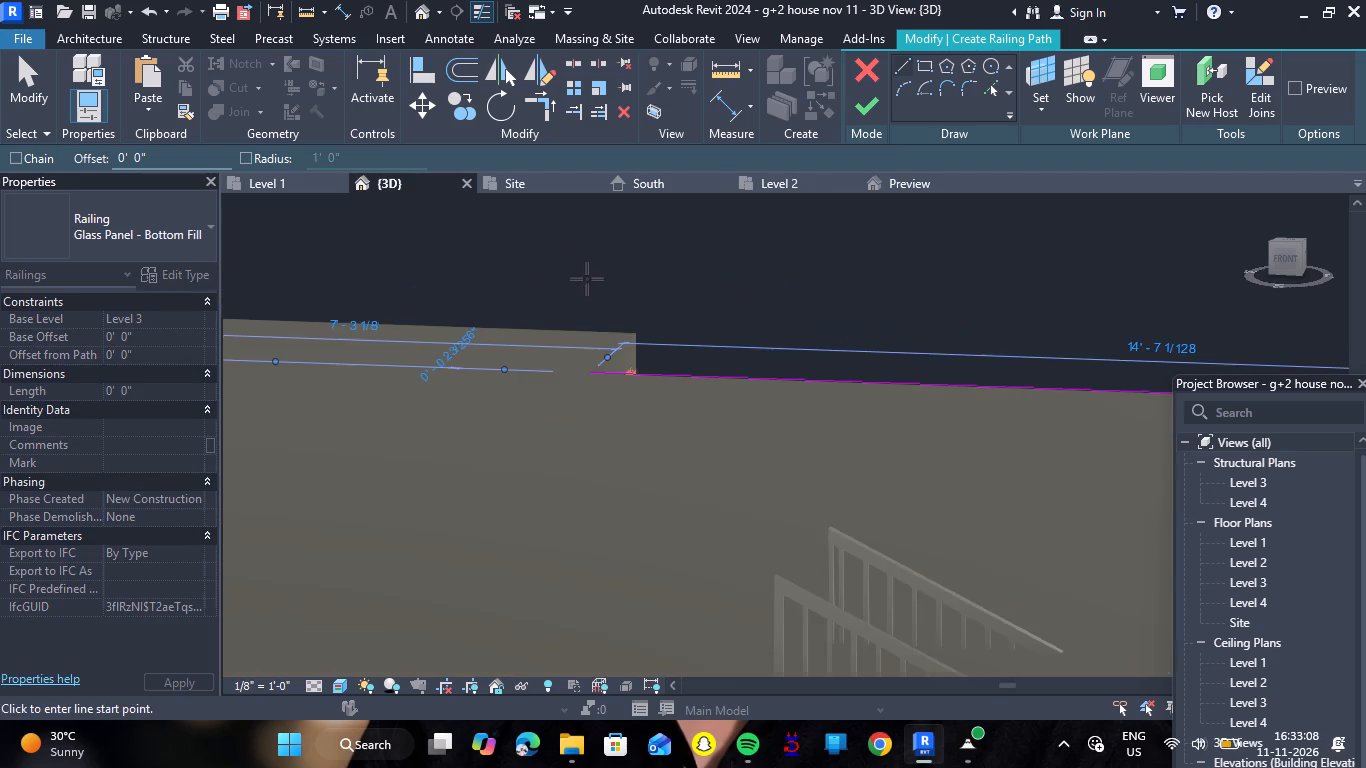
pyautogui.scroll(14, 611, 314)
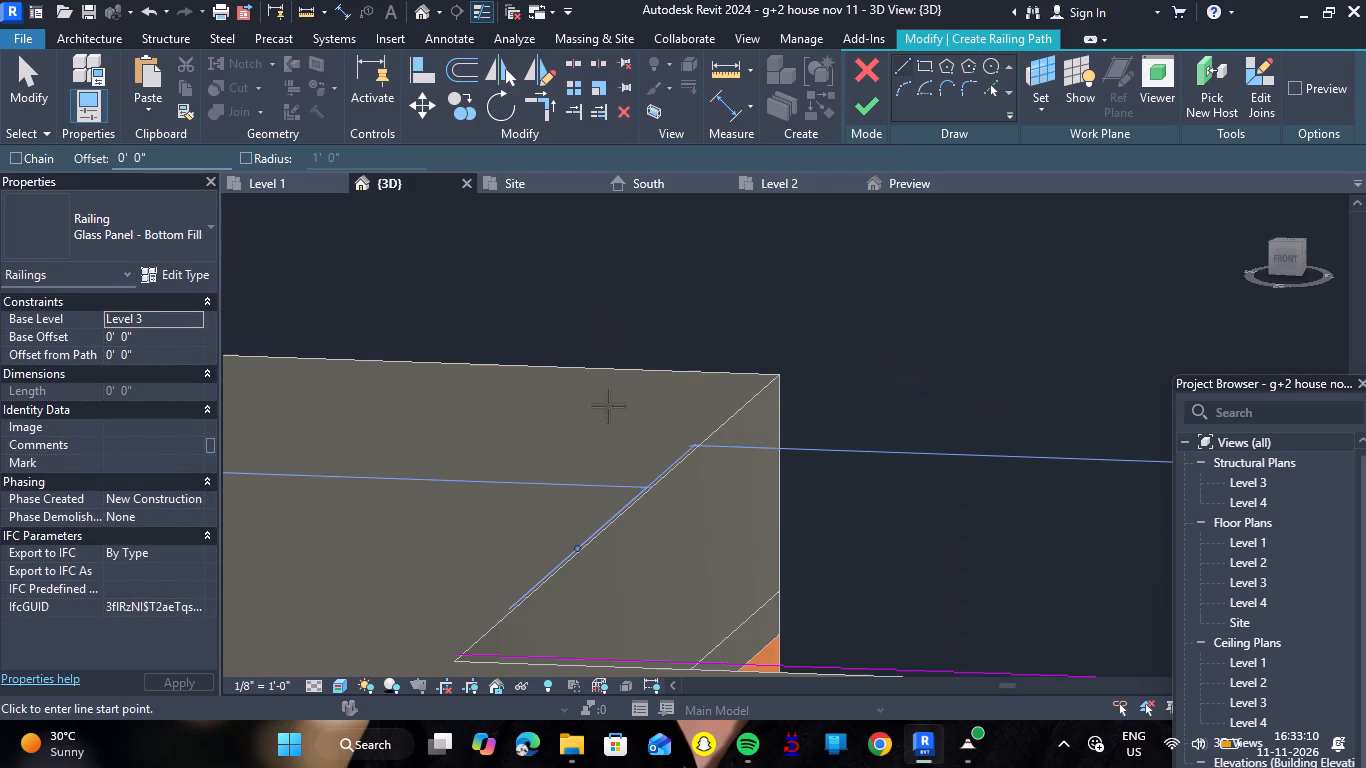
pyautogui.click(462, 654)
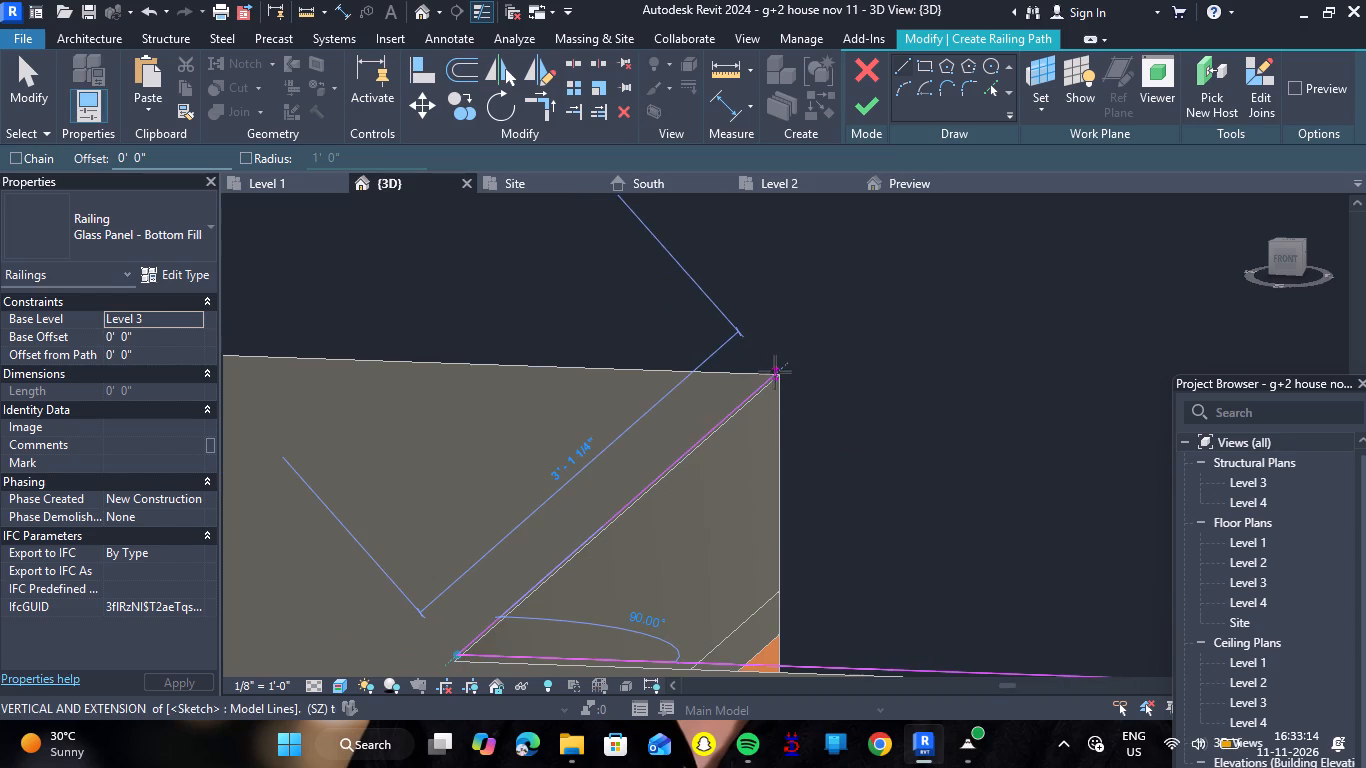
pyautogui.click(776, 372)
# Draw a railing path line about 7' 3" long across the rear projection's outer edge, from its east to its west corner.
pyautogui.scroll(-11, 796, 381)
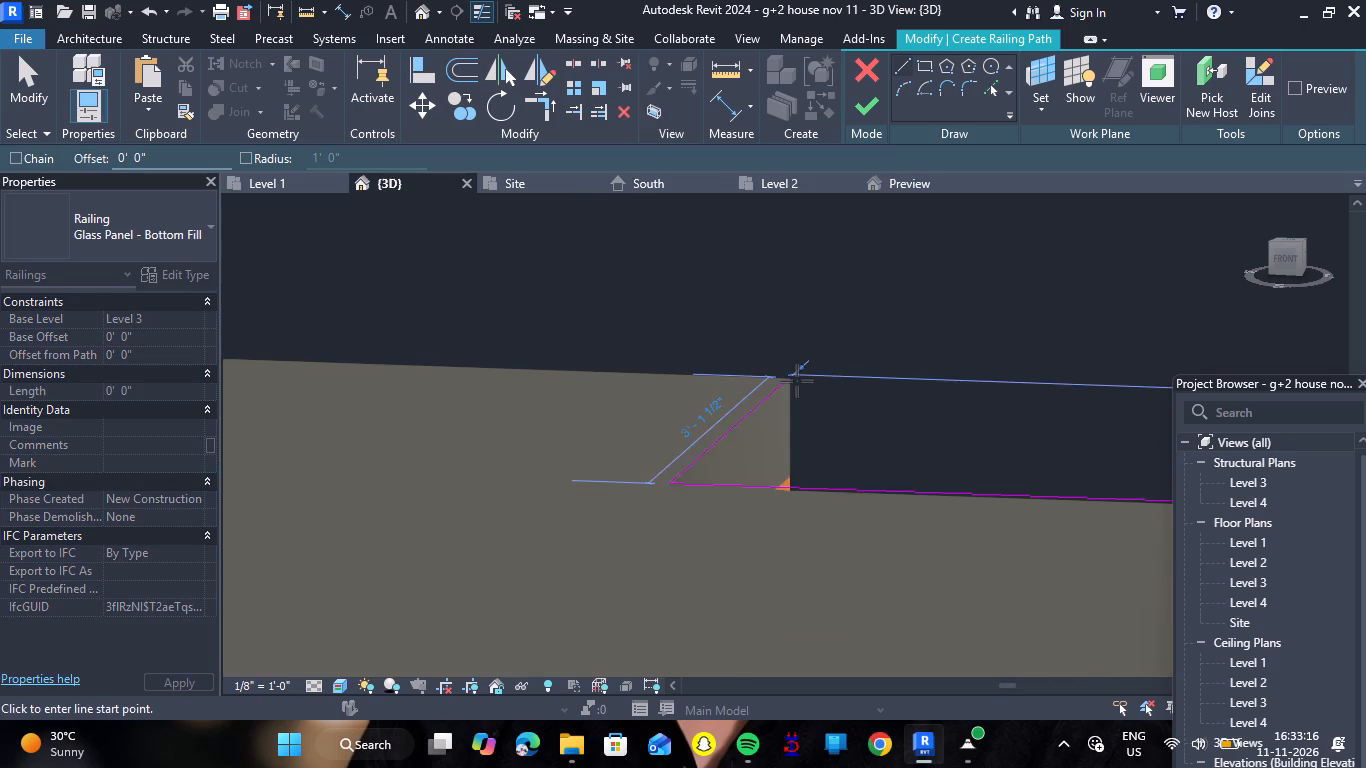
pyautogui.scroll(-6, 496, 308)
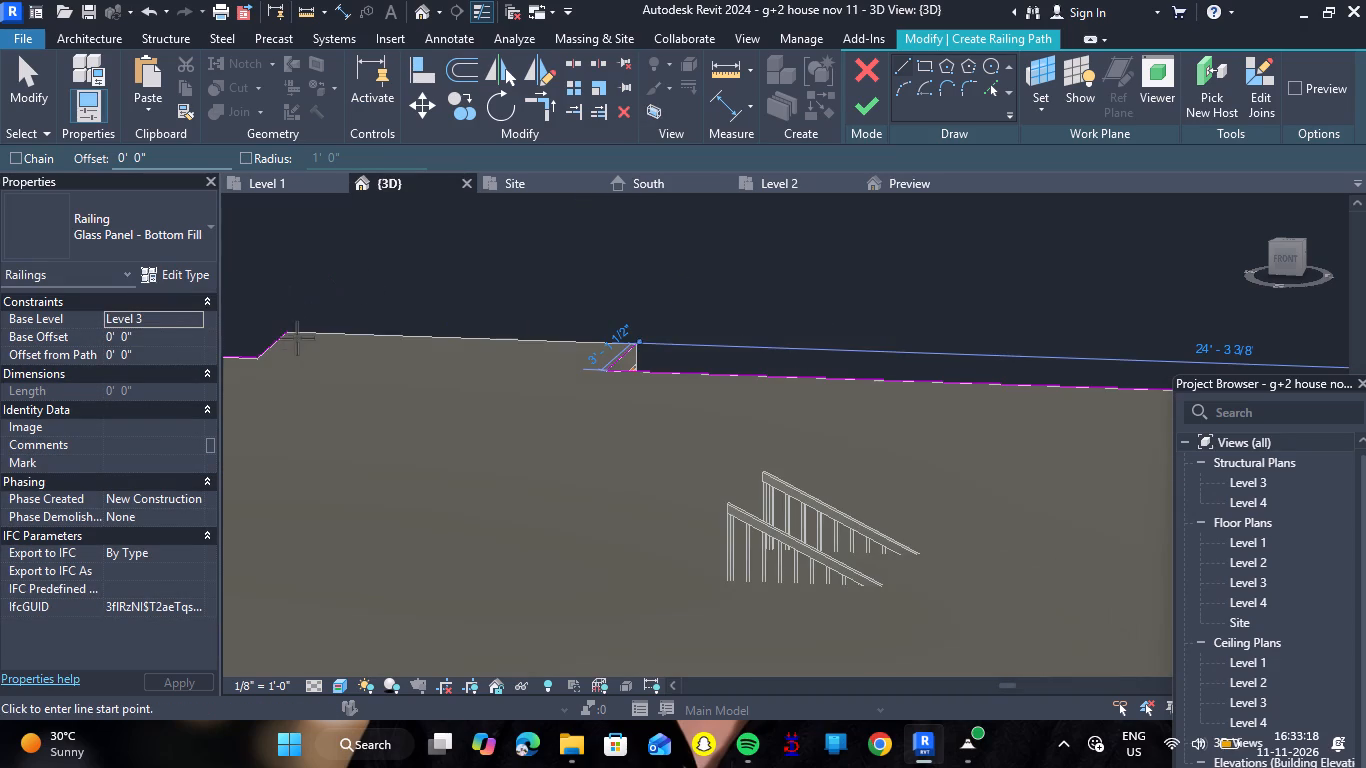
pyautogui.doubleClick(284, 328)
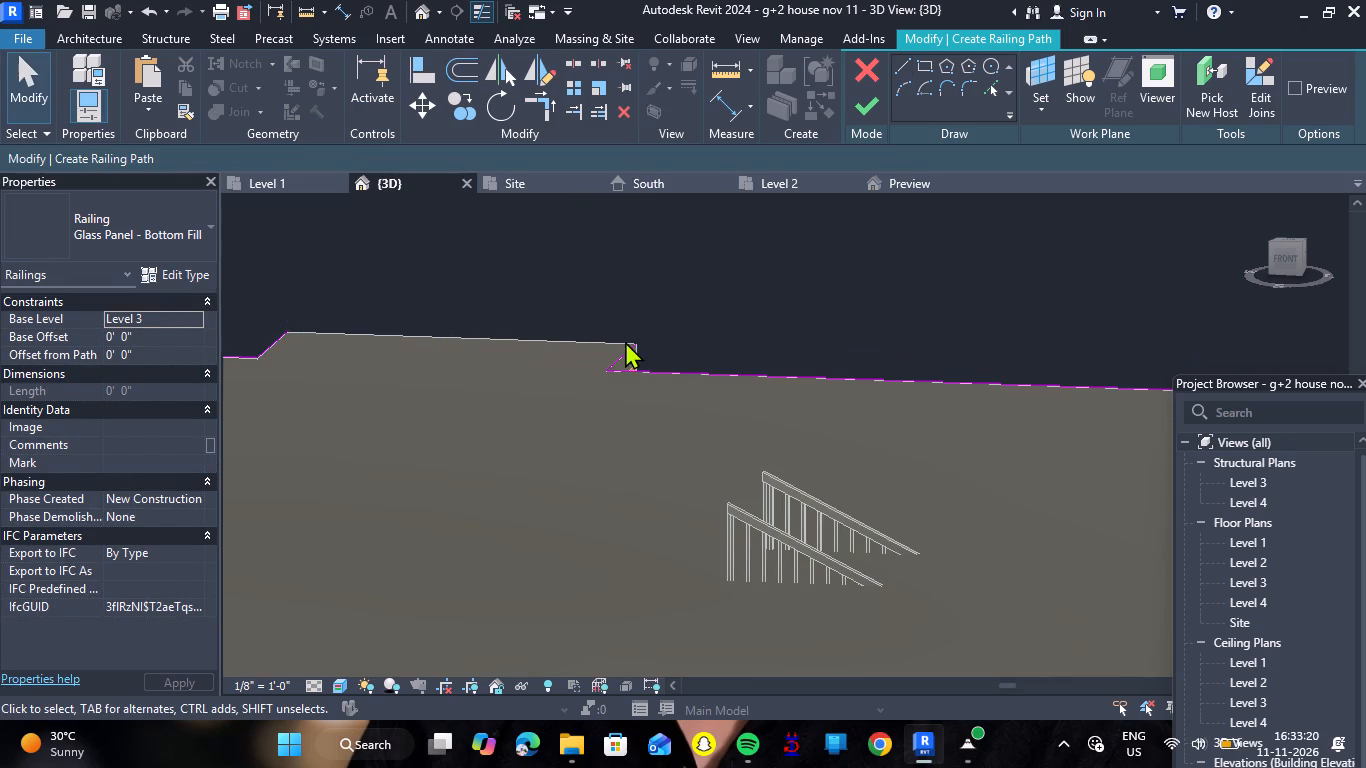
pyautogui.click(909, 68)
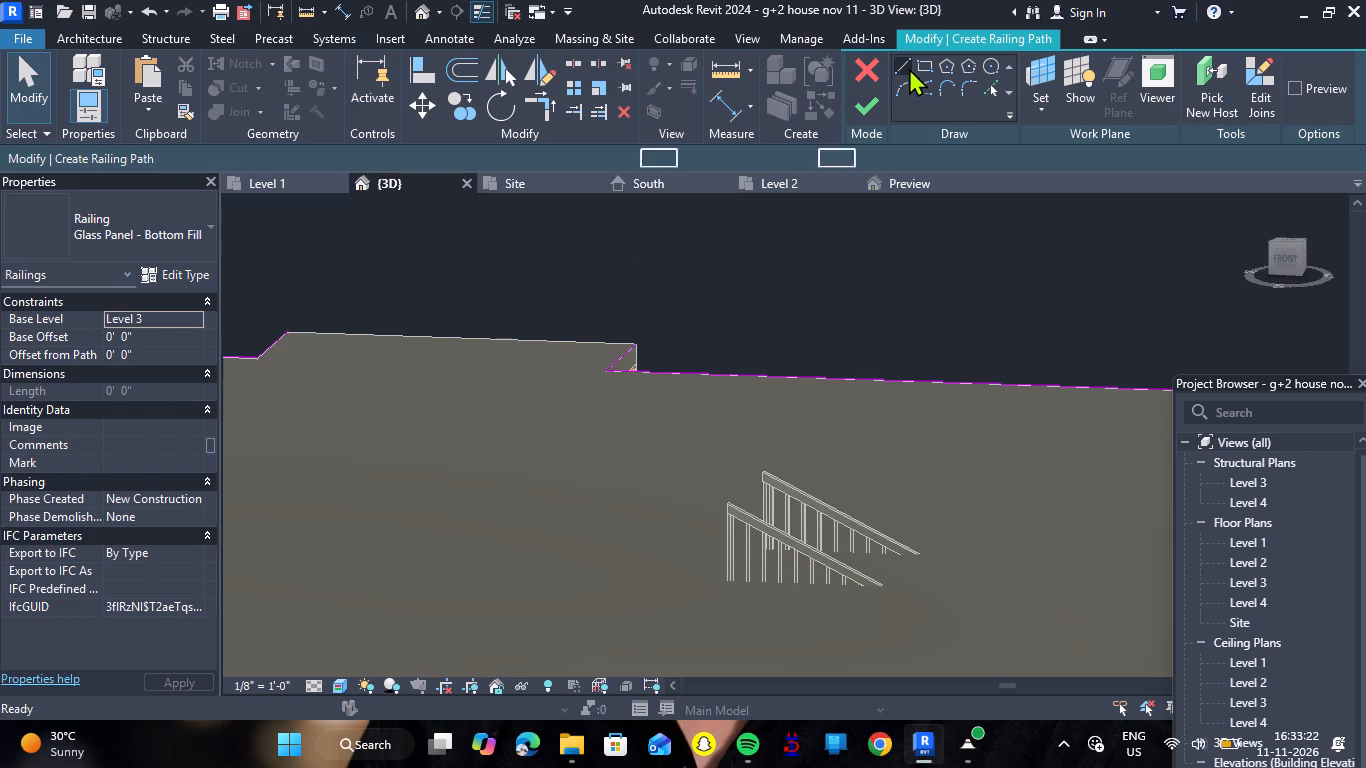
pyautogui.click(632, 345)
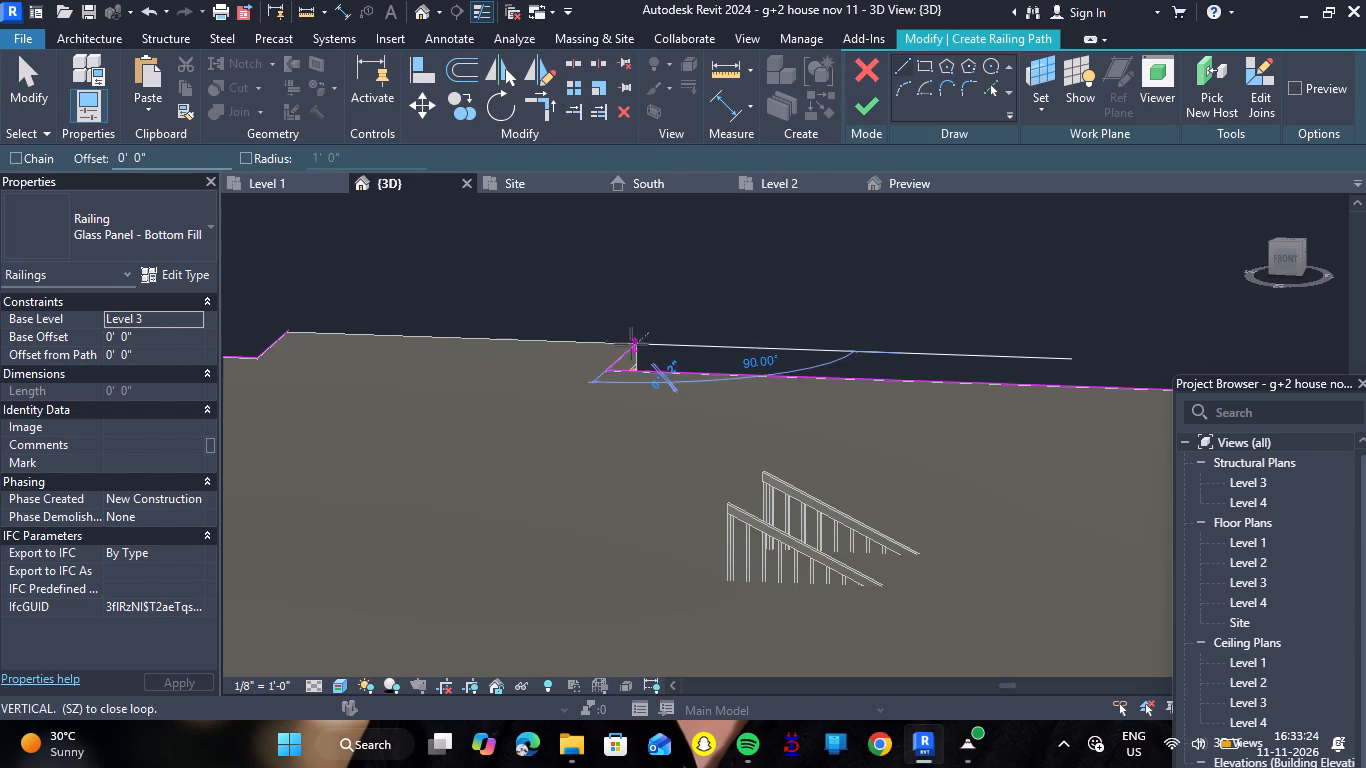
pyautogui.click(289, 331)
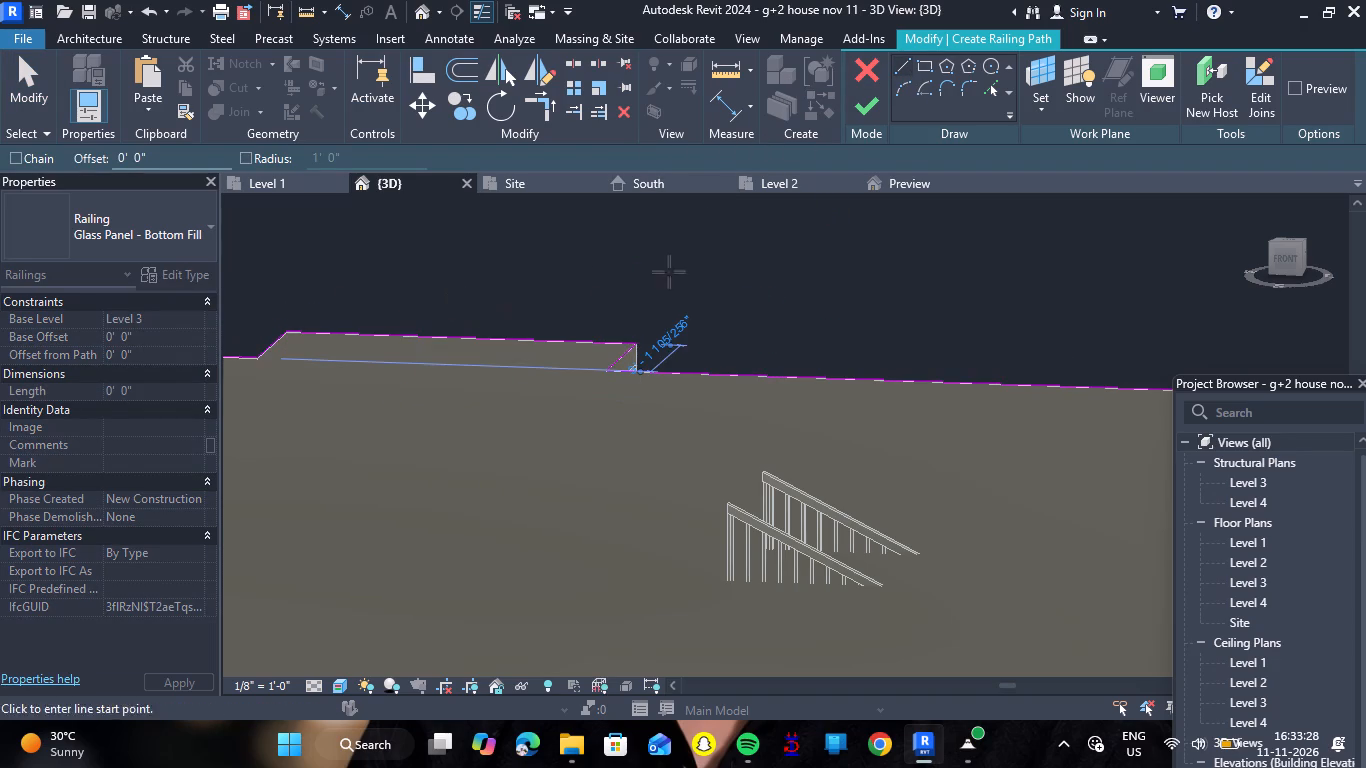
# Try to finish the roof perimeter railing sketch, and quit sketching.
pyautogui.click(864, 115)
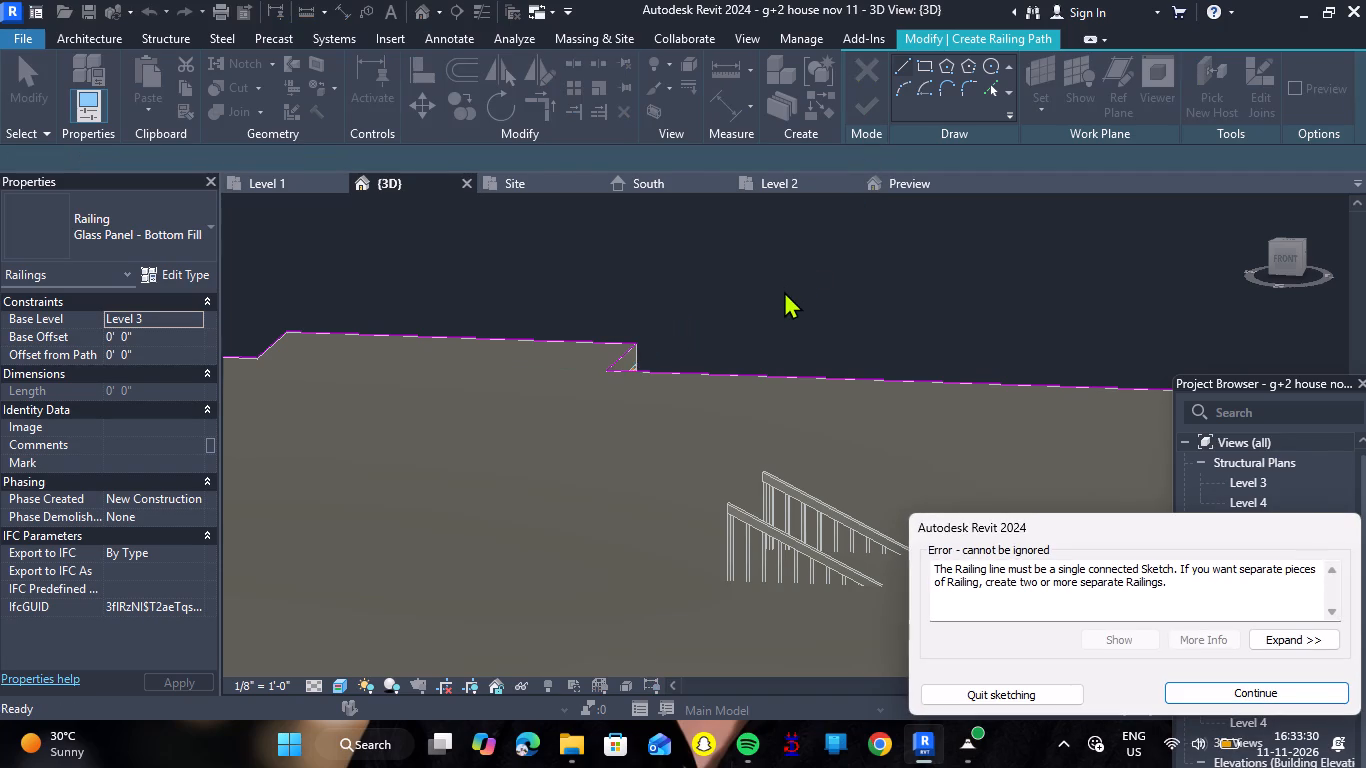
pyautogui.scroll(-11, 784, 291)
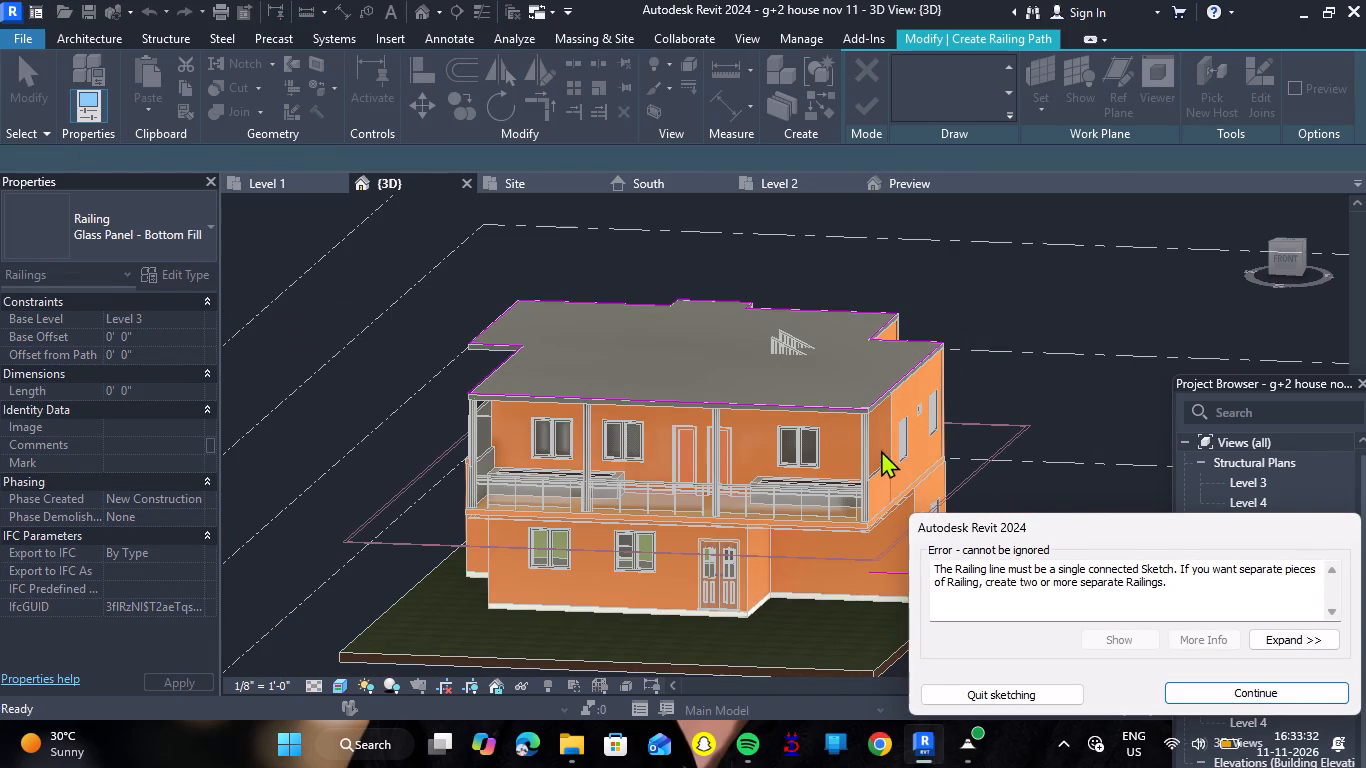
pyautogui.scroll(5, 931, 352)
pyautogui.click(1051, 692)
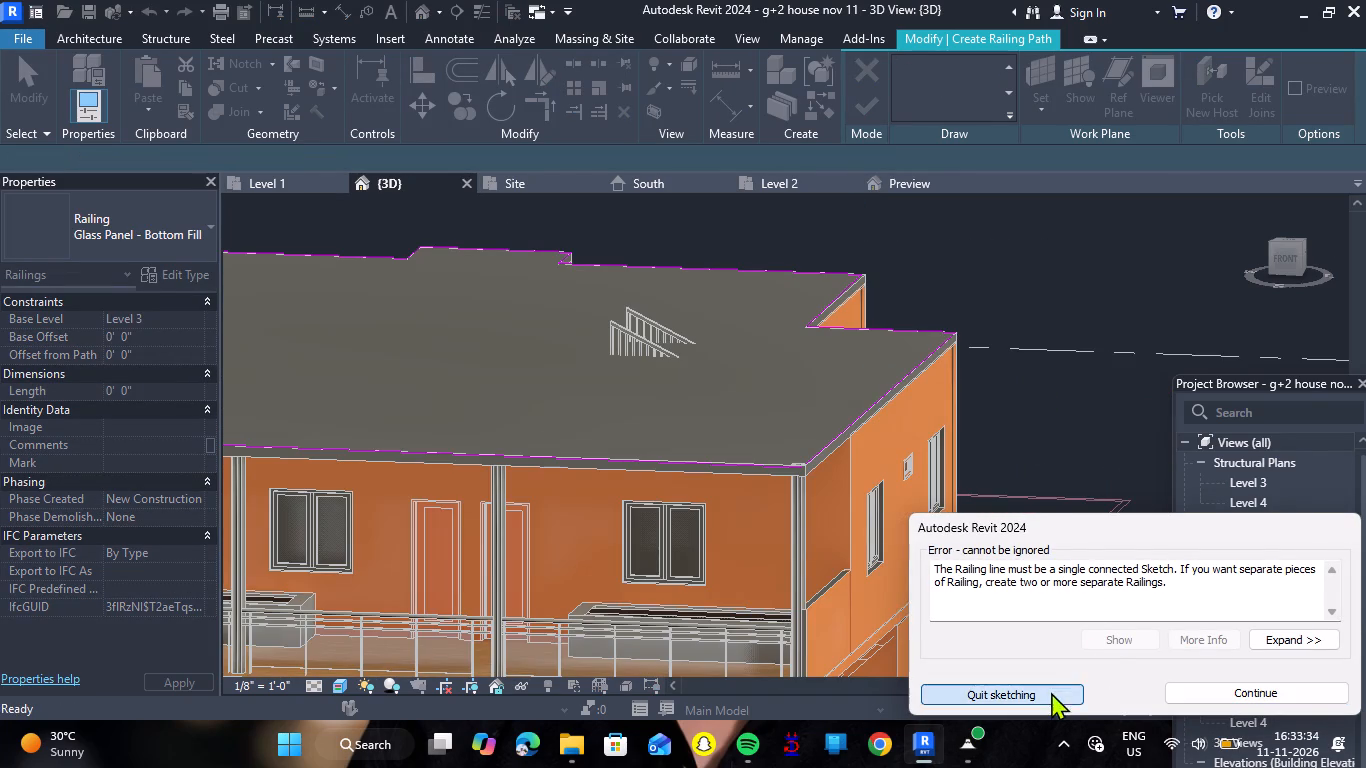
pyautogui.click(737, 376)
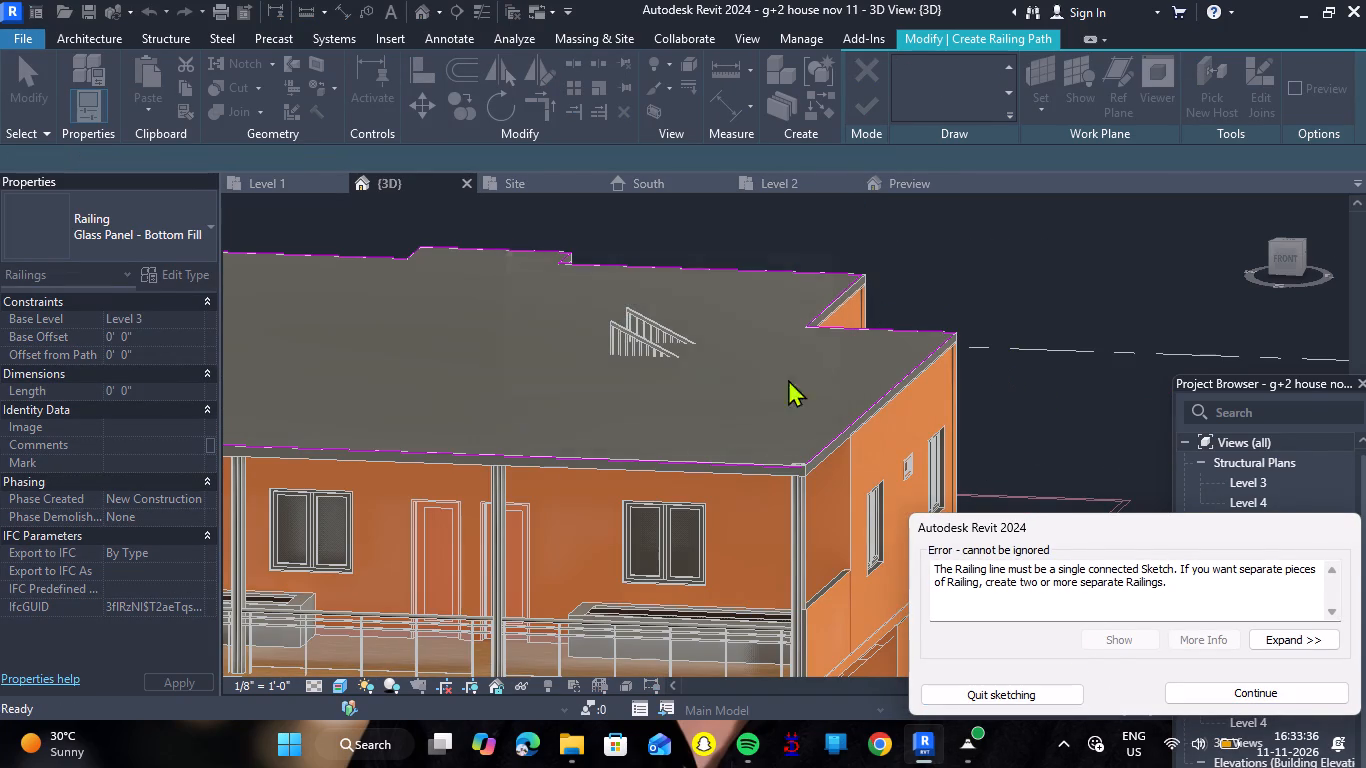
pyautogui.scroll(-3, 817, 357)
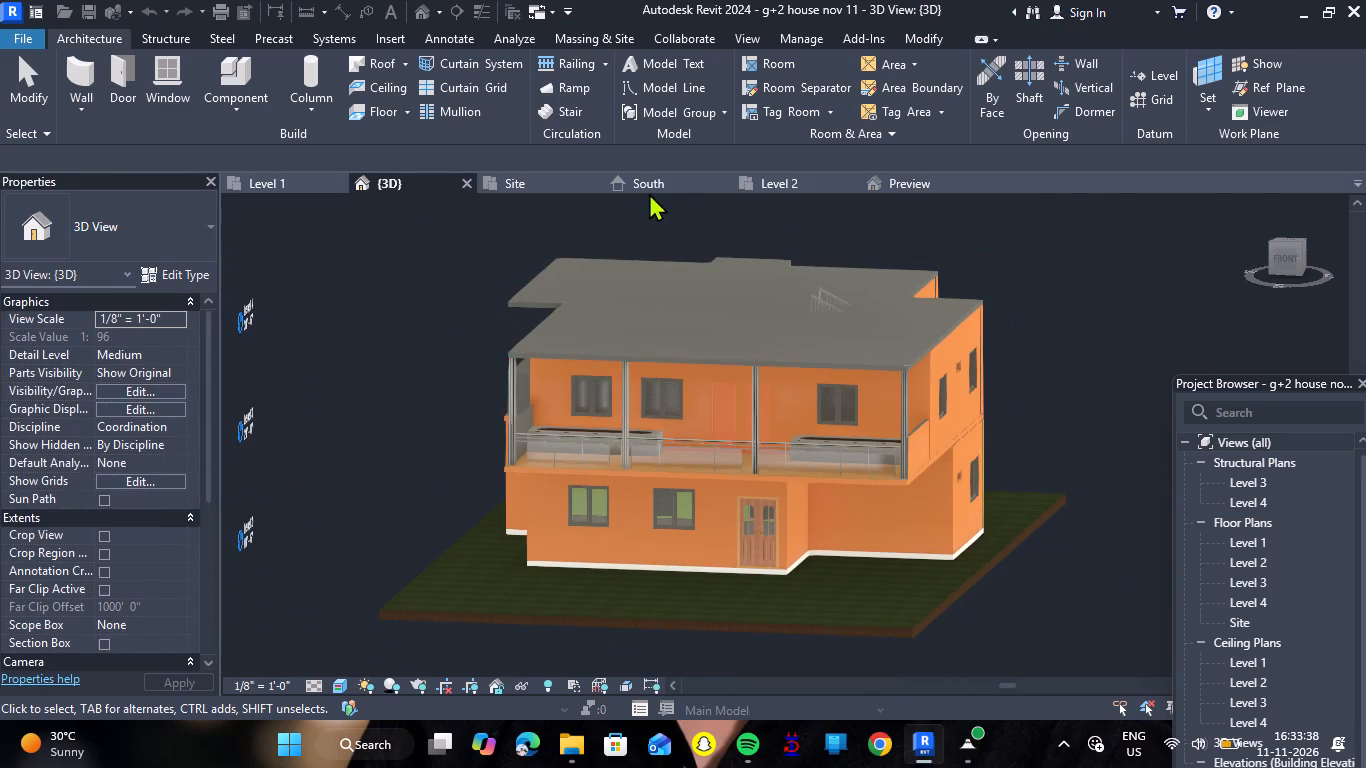
# Create a rectangular shaft opening about 14' 10" by 8' 10" around the staircase at the east end of the hall on Level 2.
pyautogui.click(752, 187)
pyautogui.scroll(-8, 863, 348)
pyautogui.scroll(14, 913, 251)
pyautogui.click(1018, 87)
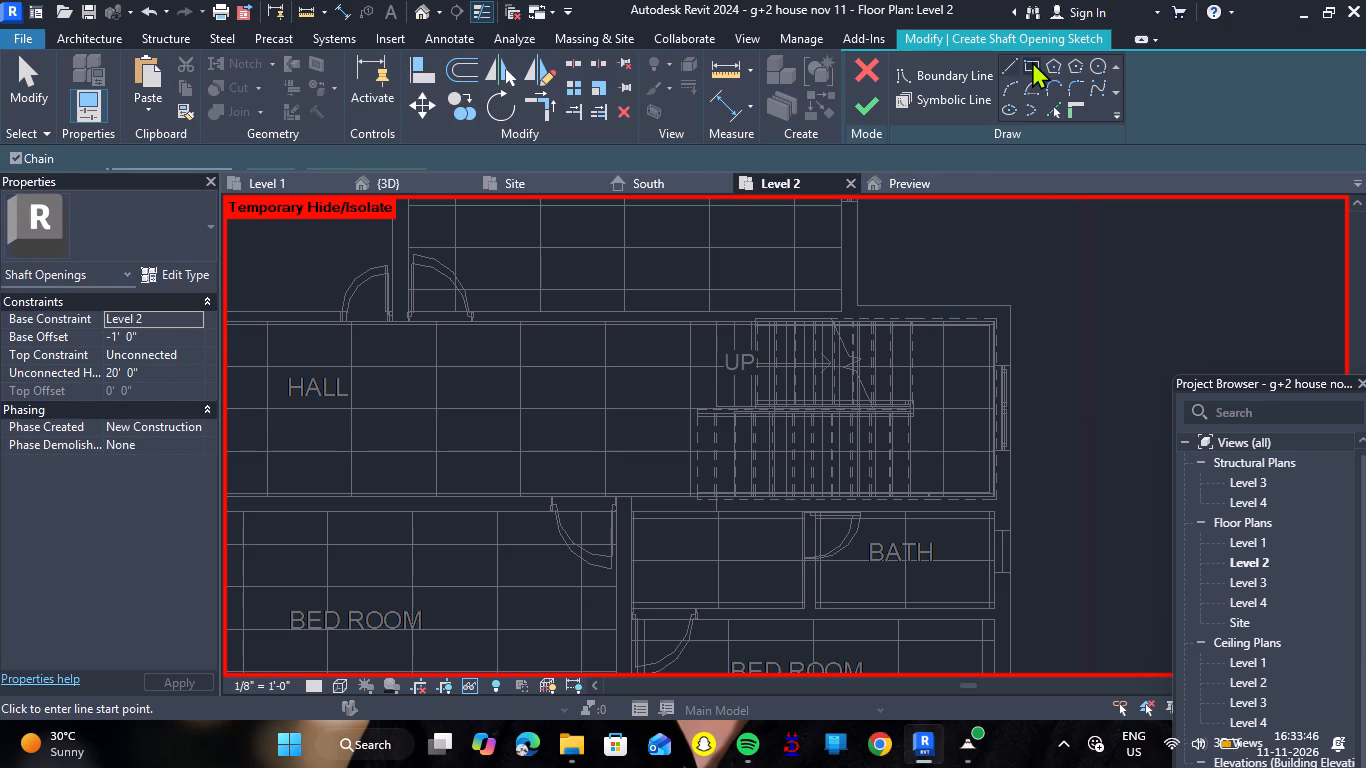
pyautogui.click(1032, 61)
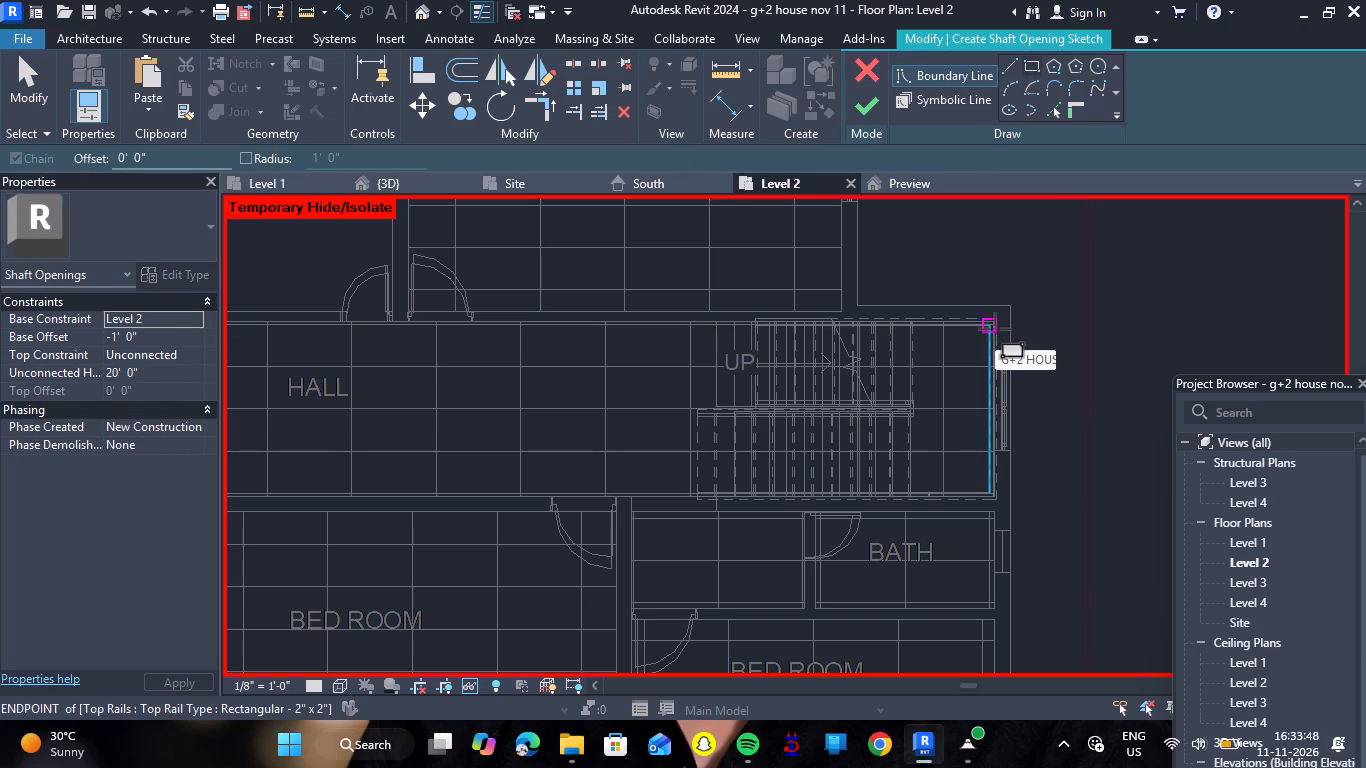
pyautogui.click(992, 327)
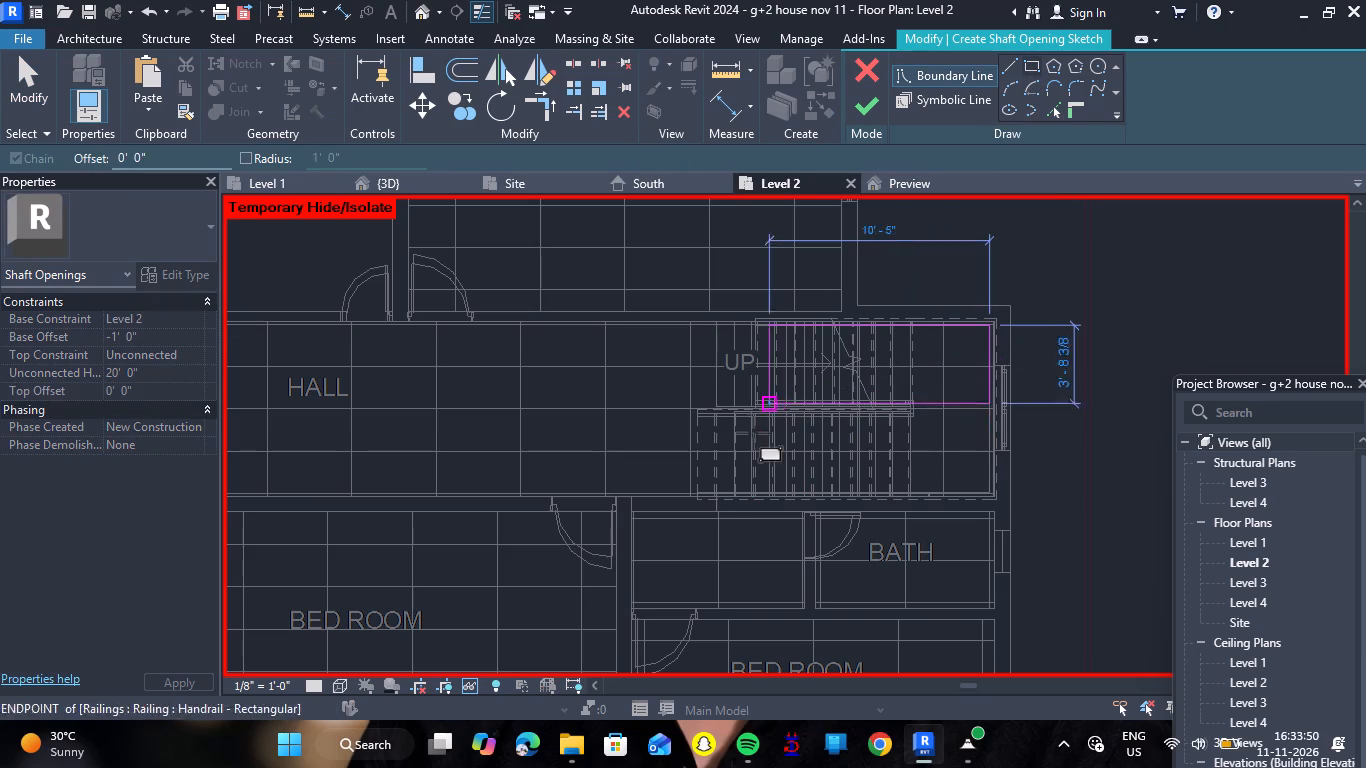
pyautogui.click(675, 510)
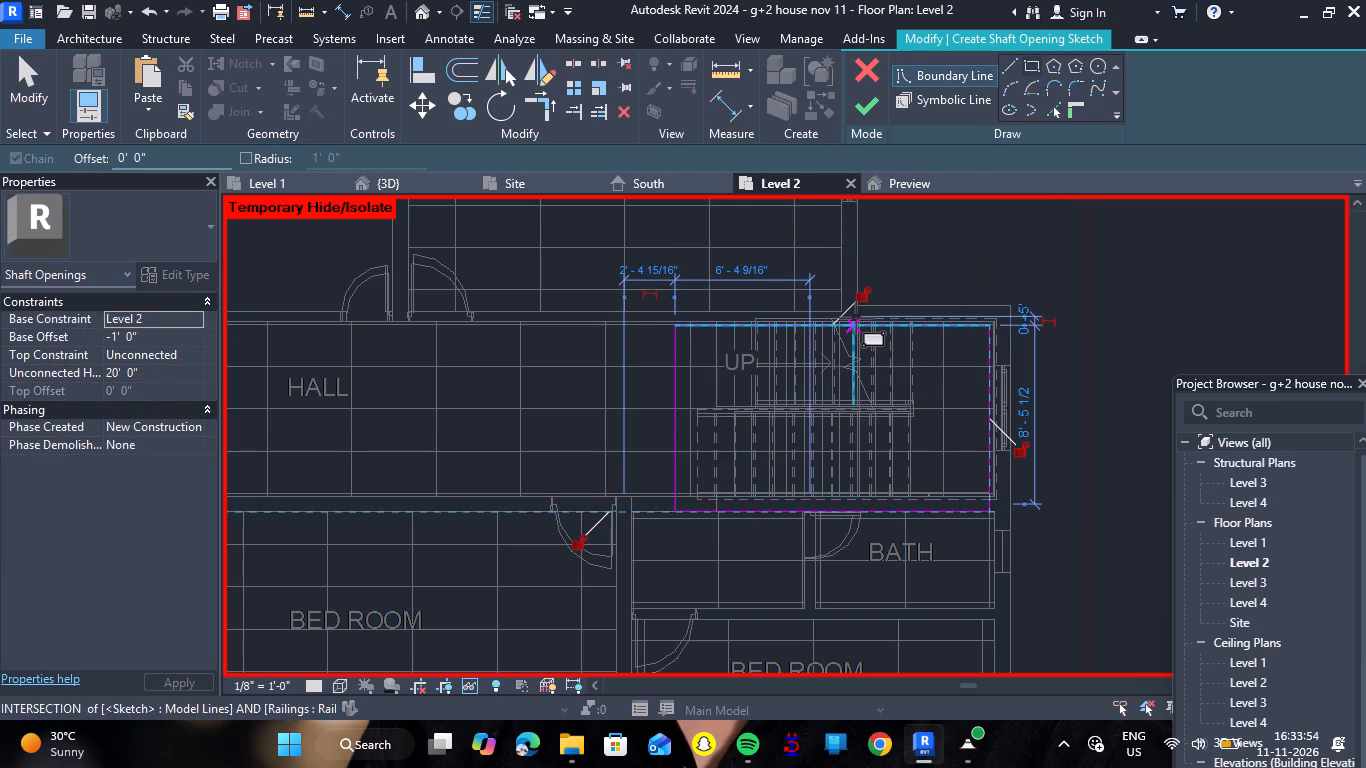
pyautogui.click(871, 121)
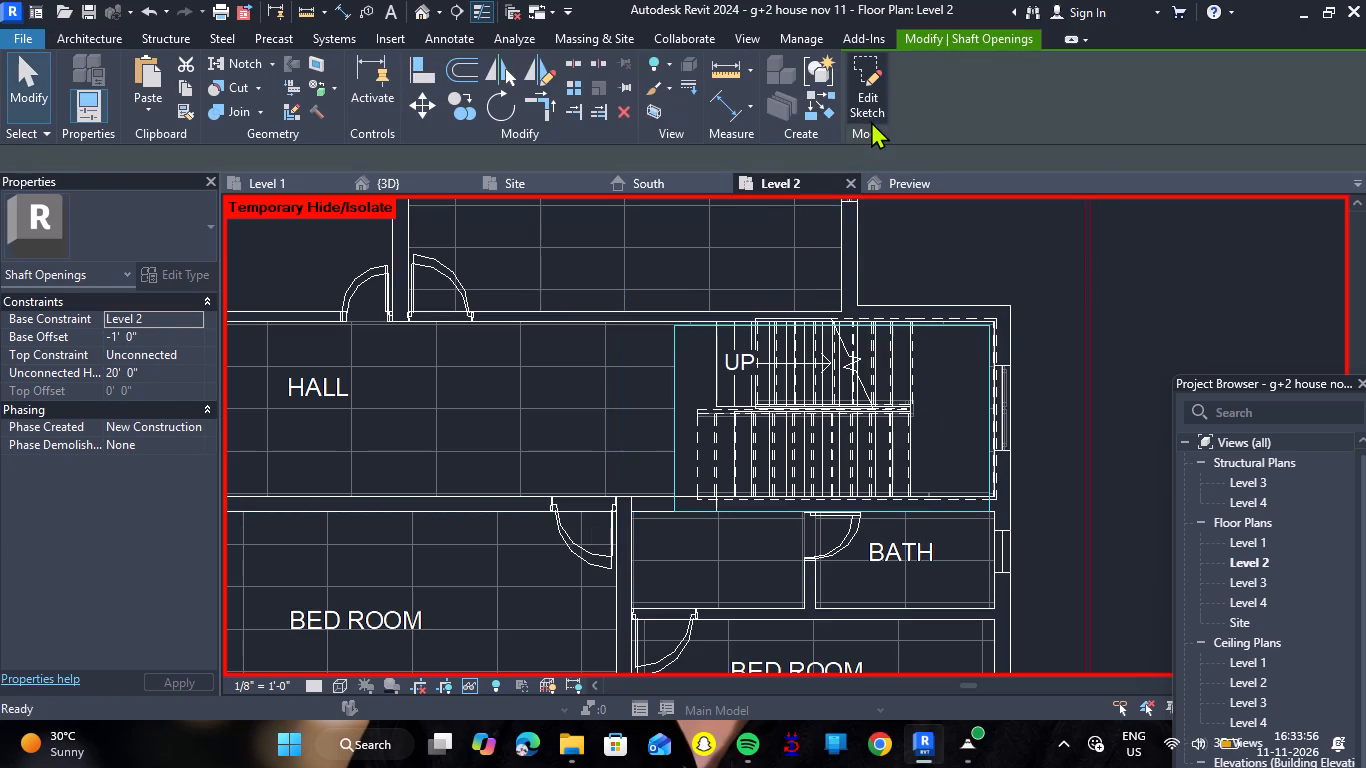
# Lower the bottom of the staircase shaft opening in the 3D view to a base offset of about -4' 6".
pyautogui.click(433, 188)
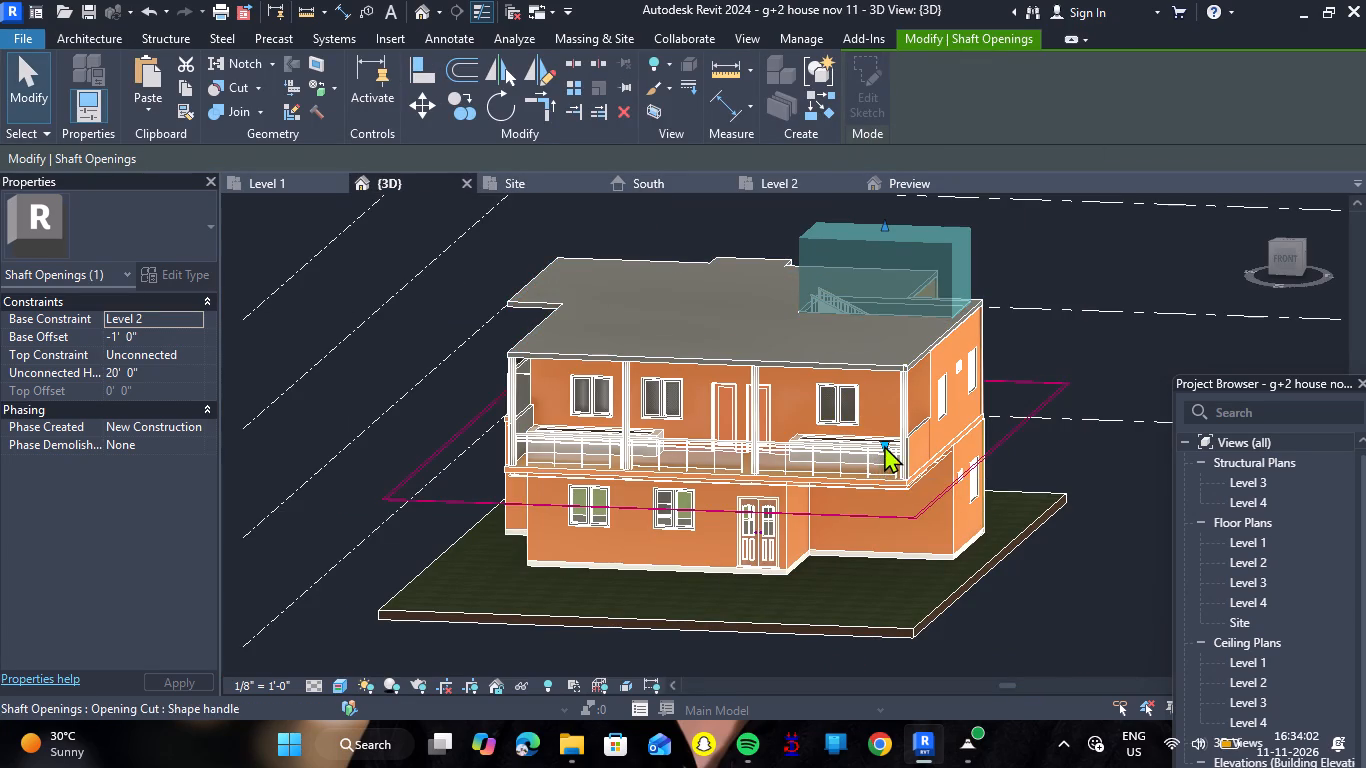
pyautogui.moveTo(884, 445); pyautogui.dragTo(888, 543)
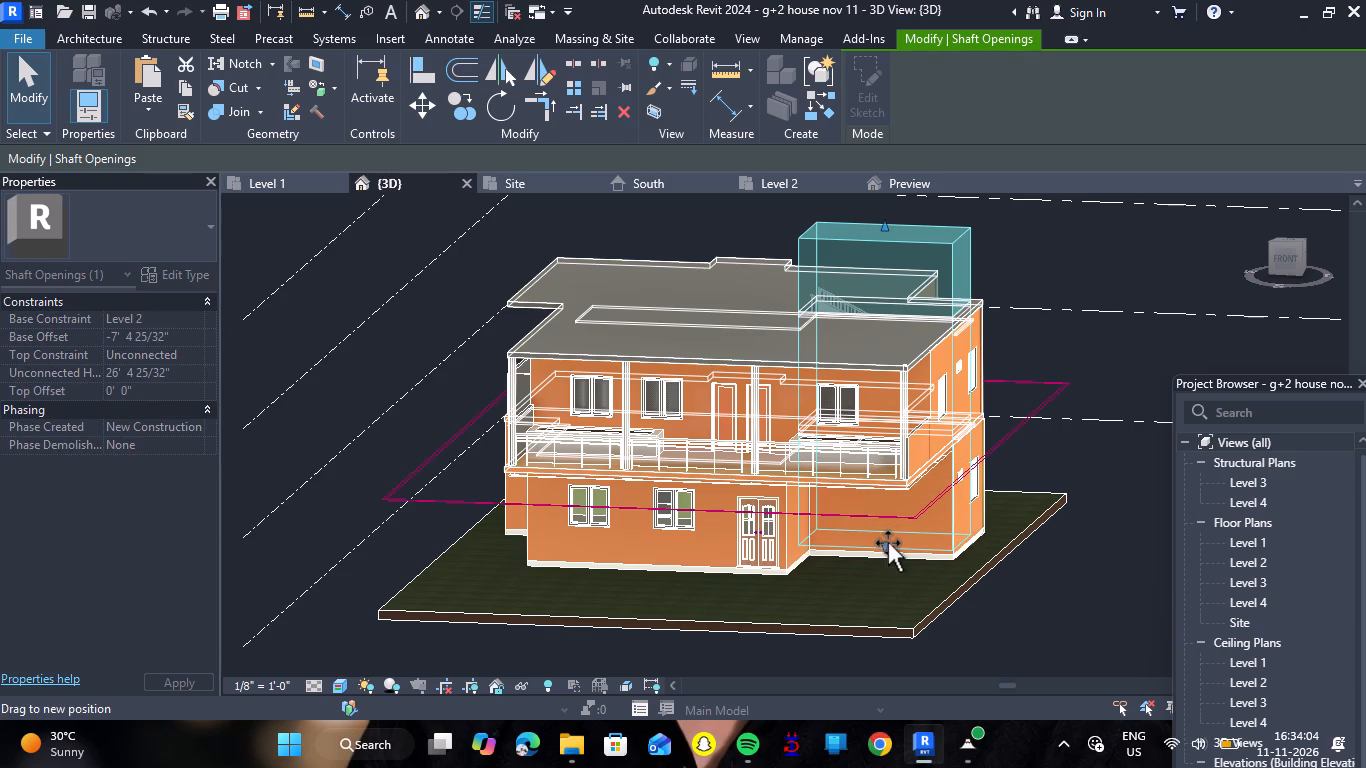
pyautogui.moveTo(888, 543); pyautogui.dragTo(899, 478)
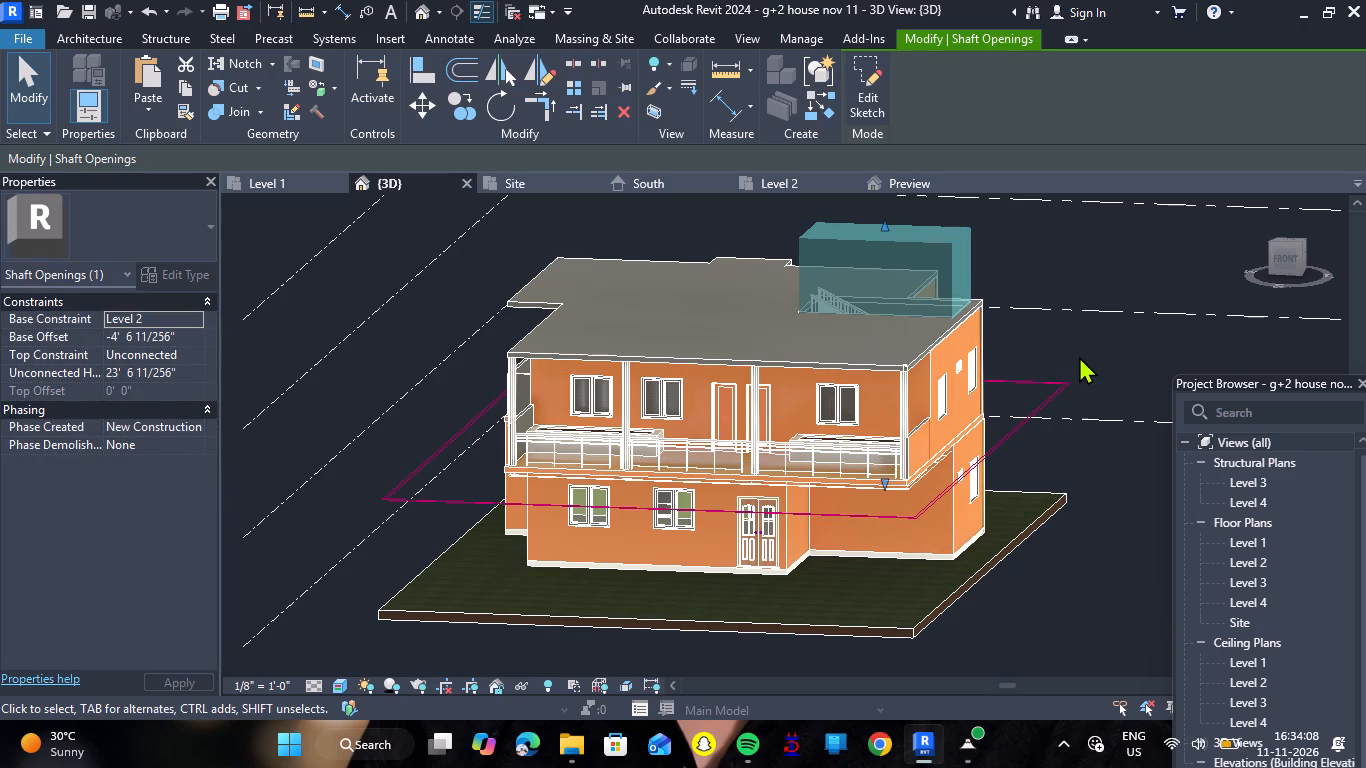
pyautogui.click(1079, 356)
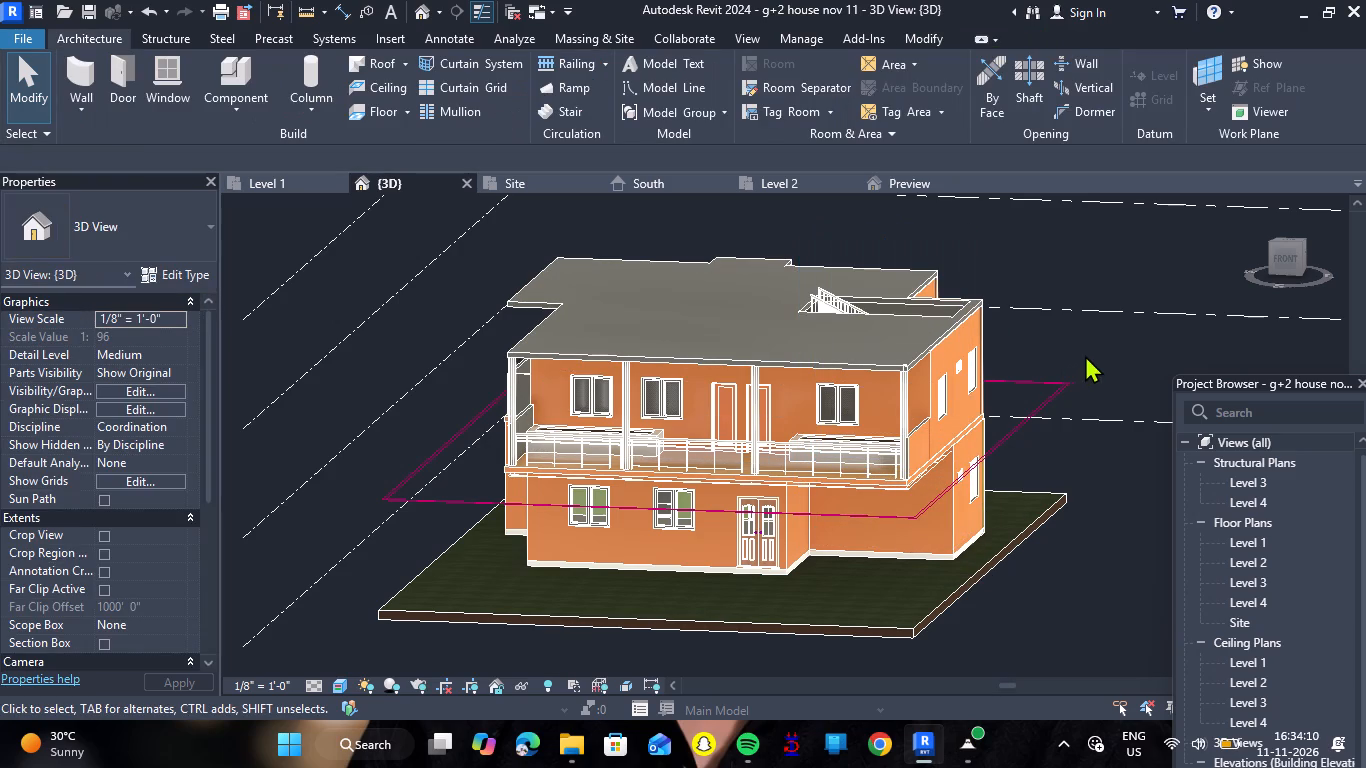
# Examine the stair opening in the roof slab and the house's side and rear exterior in the 3D view.
pyautogui.keyDown('shift'); pyautogui.moveTo(1084, 353); pyautogui.dragTo(824, 464, button='right'); pyautogui.keyUp('shift')
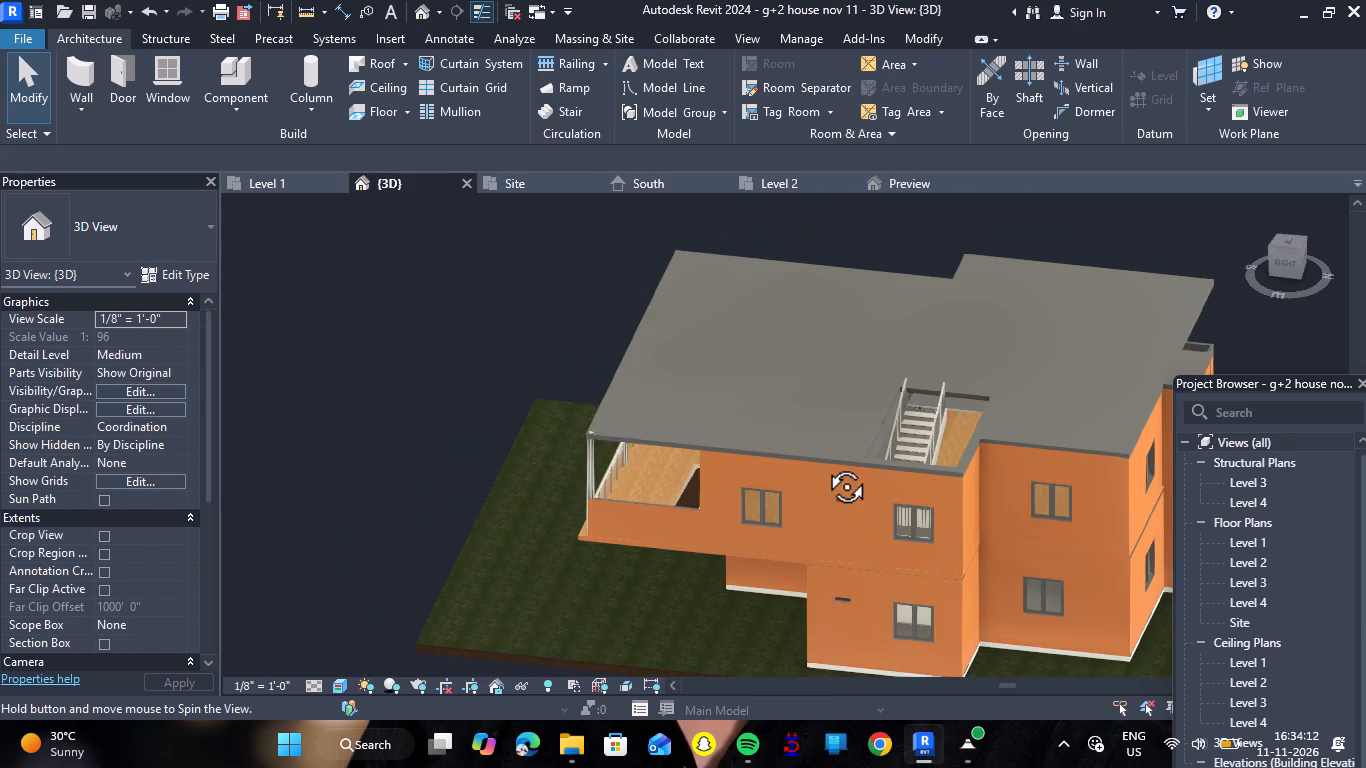
pyautogui.keyDown('shift'); pyautogui.moveTo(824, 464); pyautogui.dragTo(681, 478, button='right'); pyautogui.keyUp('shift')
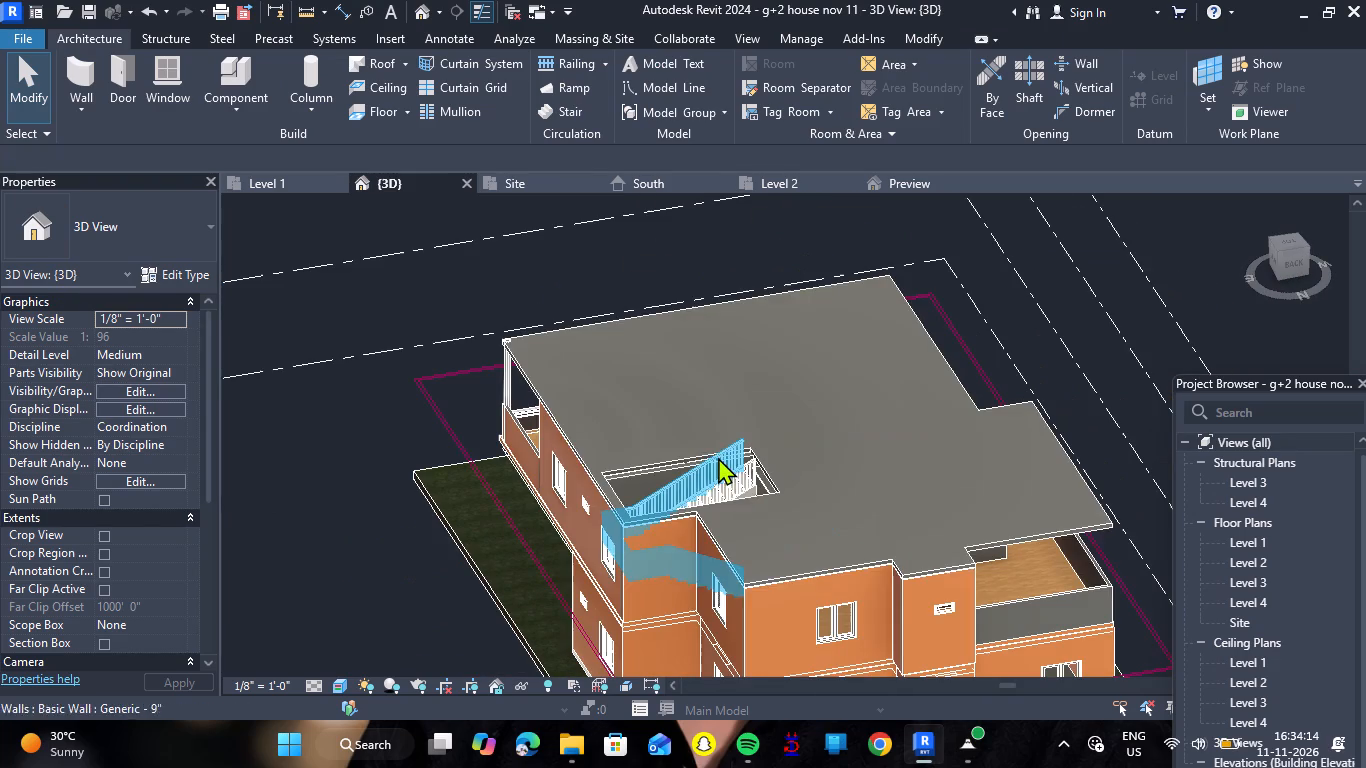
pyautogui.scroll(-4, 740, 431)
pyautogui.keyDown('shift'); pyautogui.moveTo(950, 532); pyautogui.dragTo(949, 532, button='right'); pyautogui.keyUp('shift')
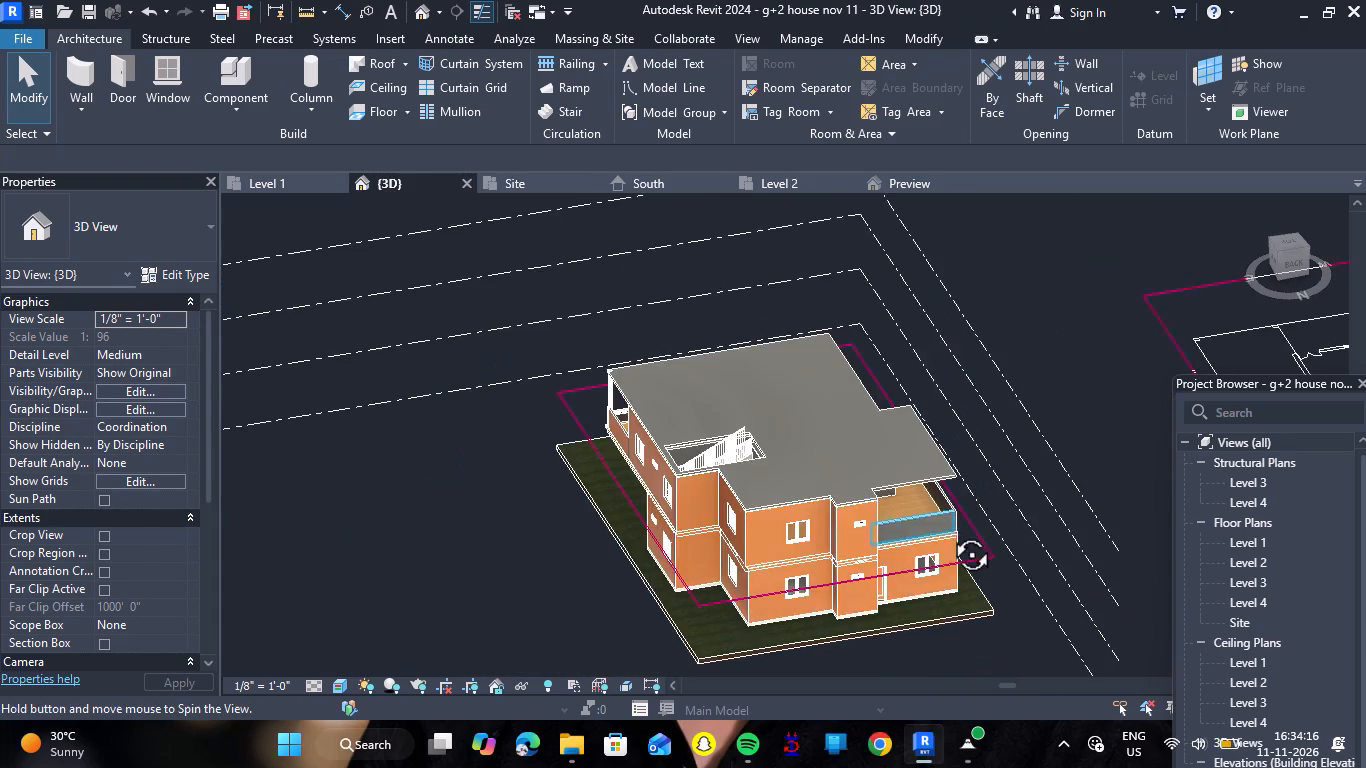
pyautogui.keyDown('shift'); pyautogui.moveTo(949, 532); pyautogui.dragTo(823, 414, button='right'); pyautogui.keyUp('shift')
pyautogui.scroll(4, 728, 432)
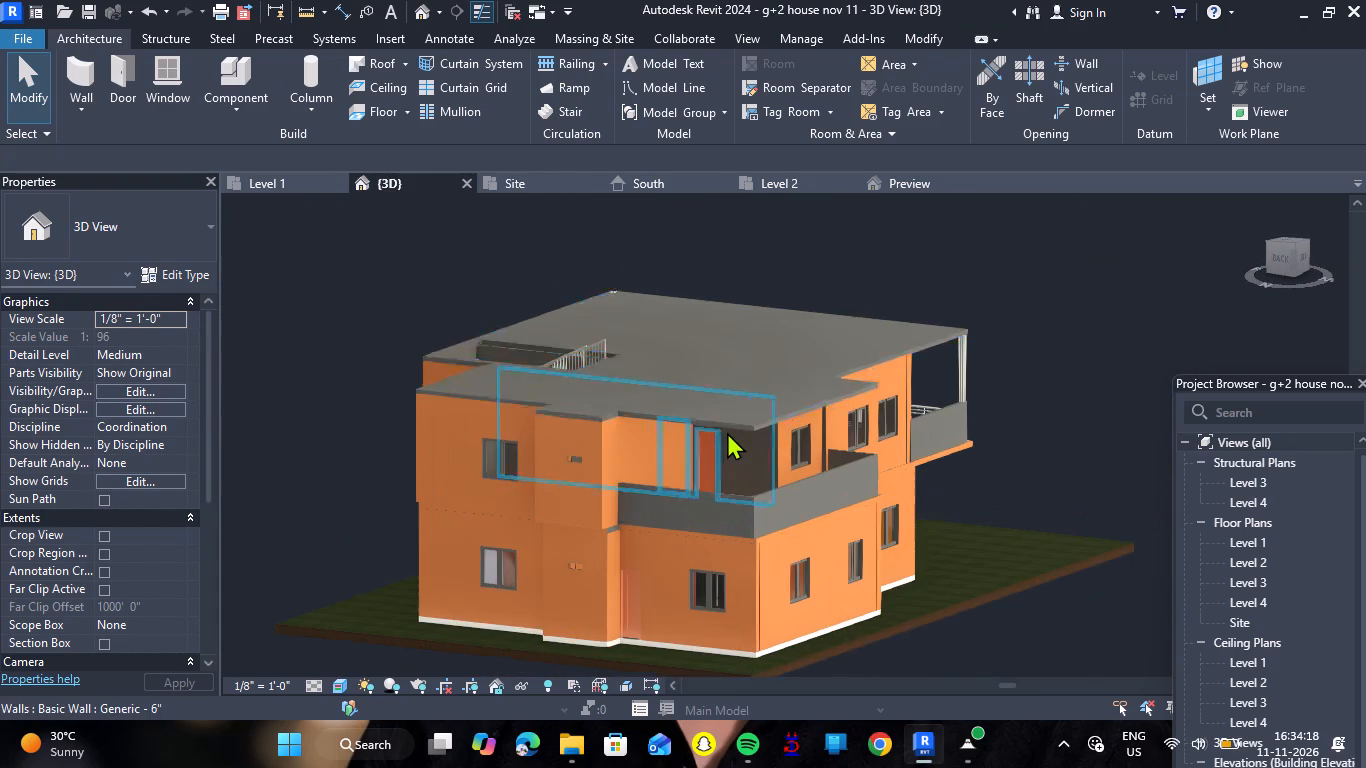
pyautogui.keyDown('shift'); pyautogui.moveTo(937, 506); pyautogui.dragTo(564, 498, button='right'); pyautogui.keyUp('shift')
# Review the Level 1 plan and South elevation, and return to the staircase area of the Level 2 plan.
pyautogui.click(297, 187)
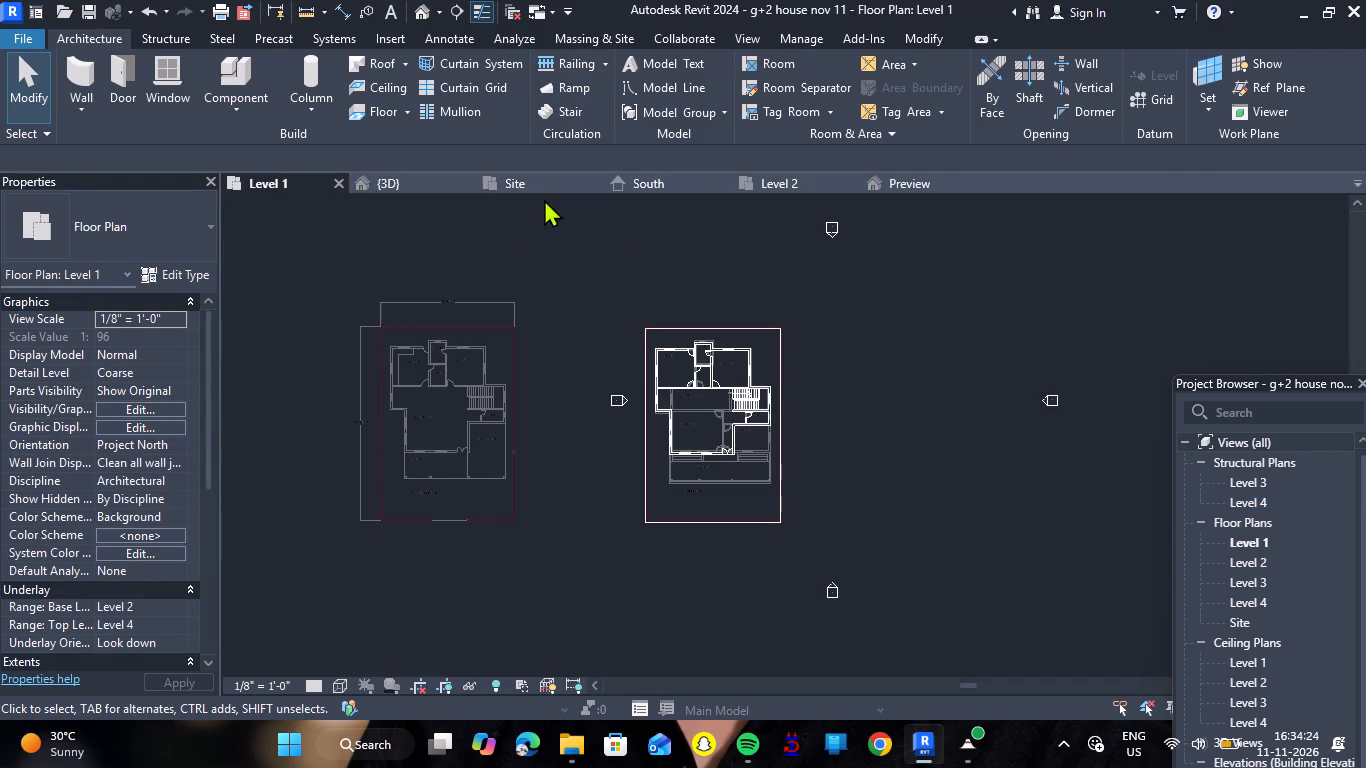
pyautogui.click(402, 188)
pyautogui.click(635, 177)
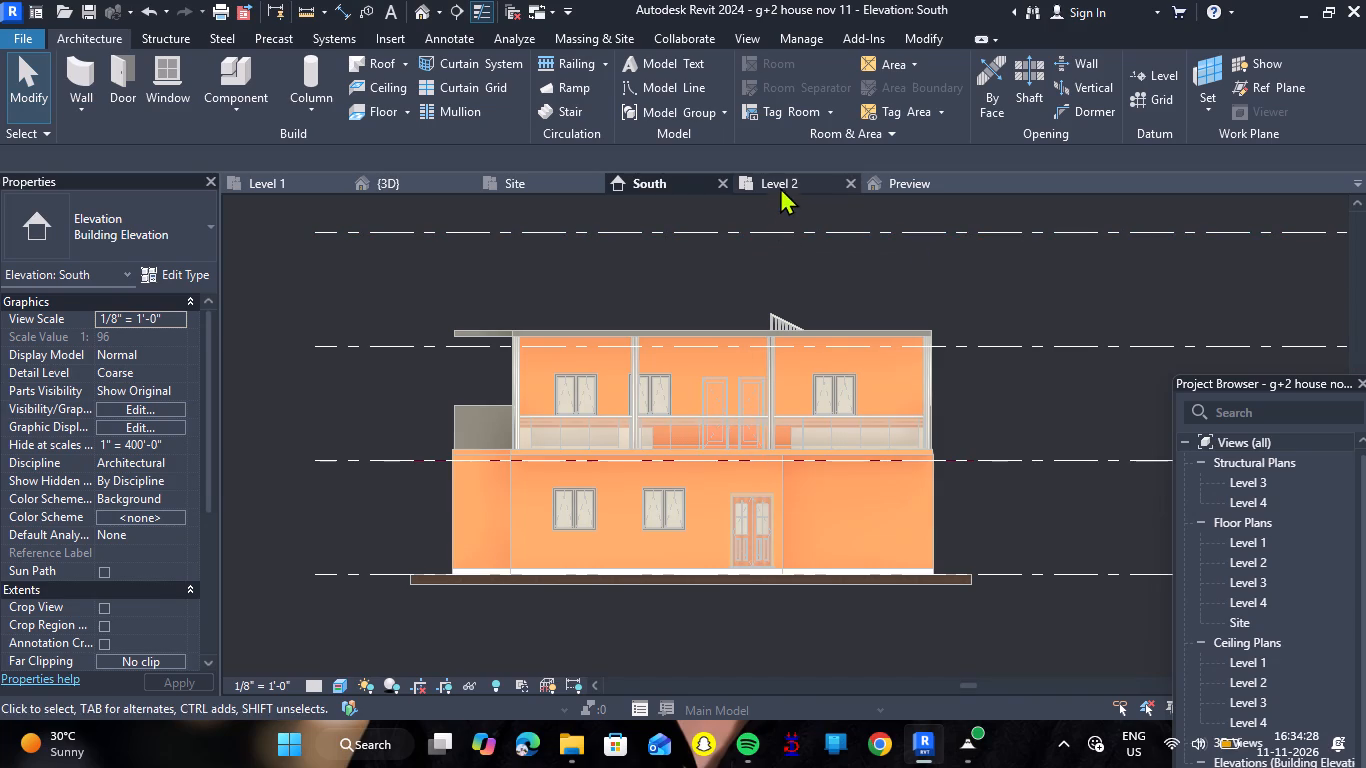
pyautogui.click(780, 185)
pyautogui.scroll(-12, 787, 405)
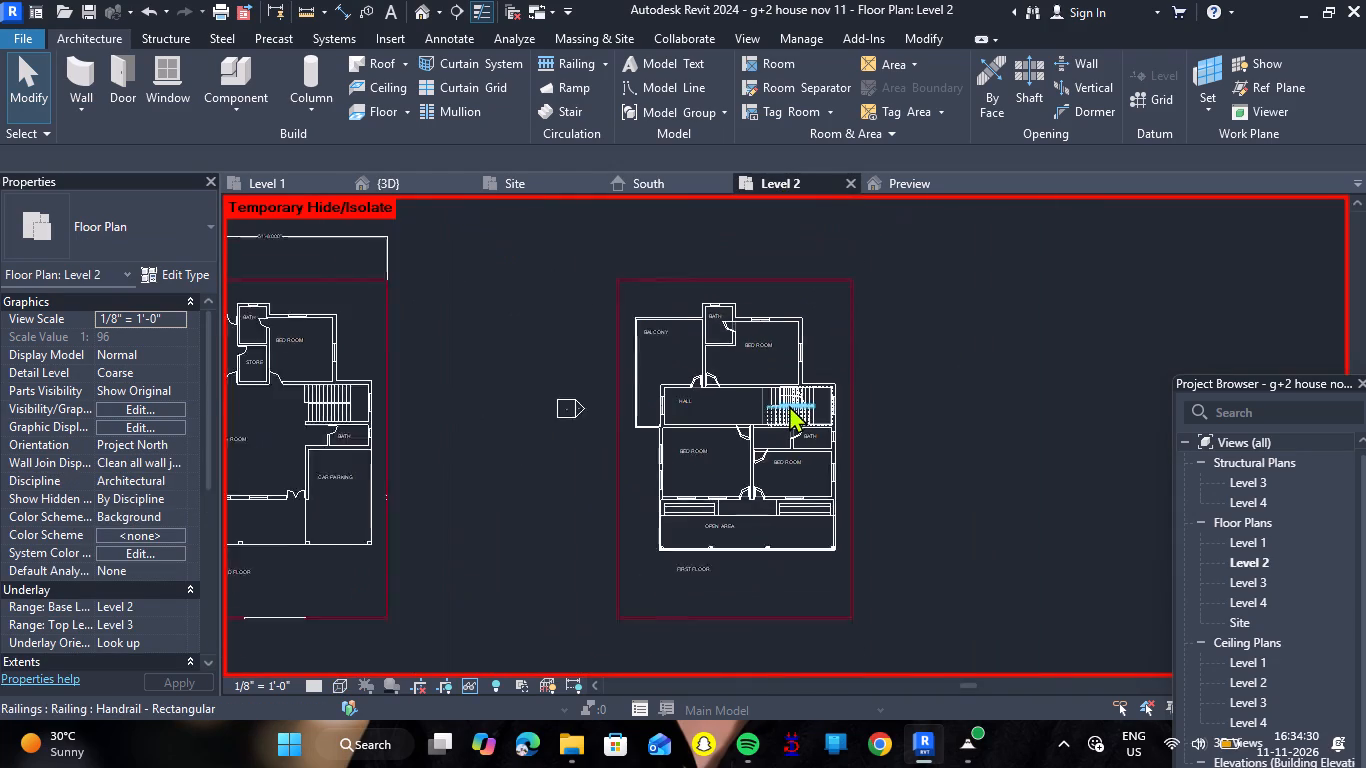
# Reset the temporary hide/isolate in the Level 2 plan to restore the hidden elements.
pyautogui.write('hr')
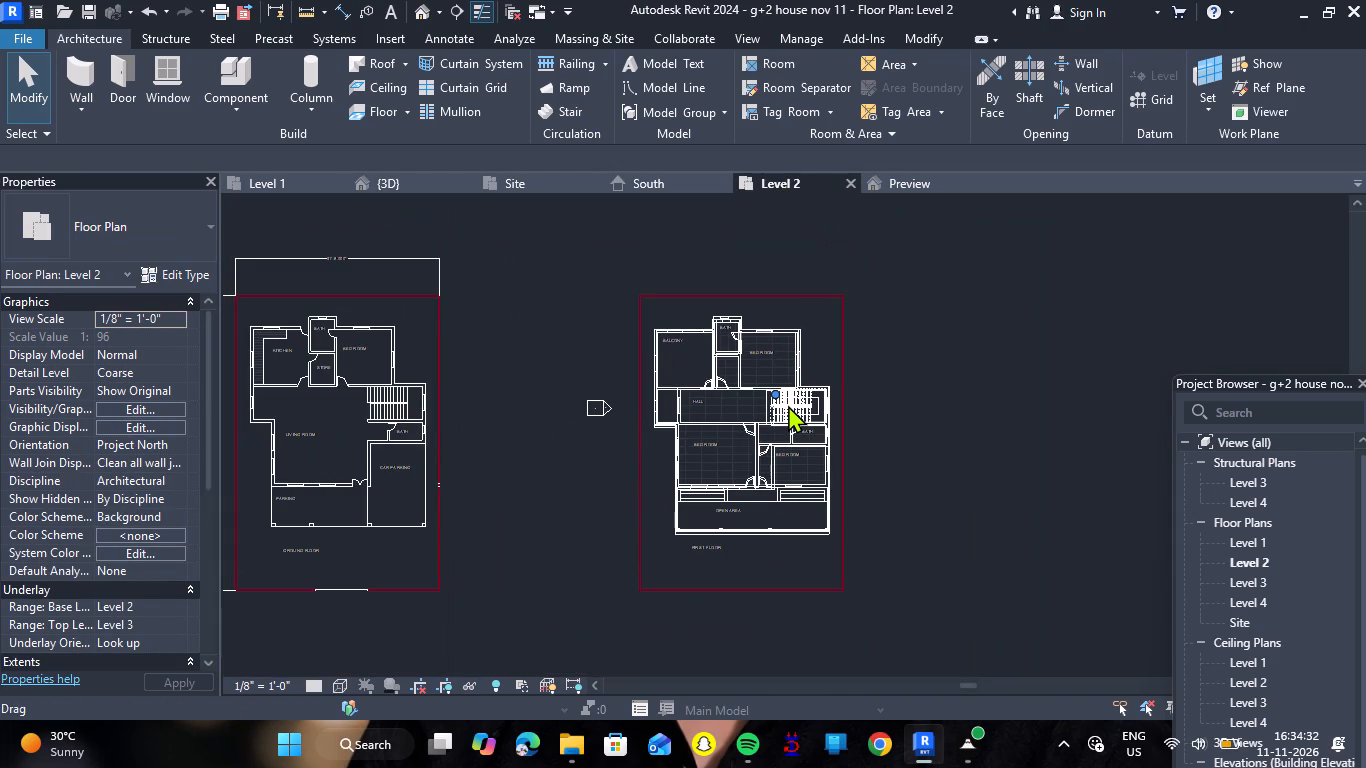
pyautogui.scroll(5, 791, 581)
pyautogui.scroll(-3, 790, 580)
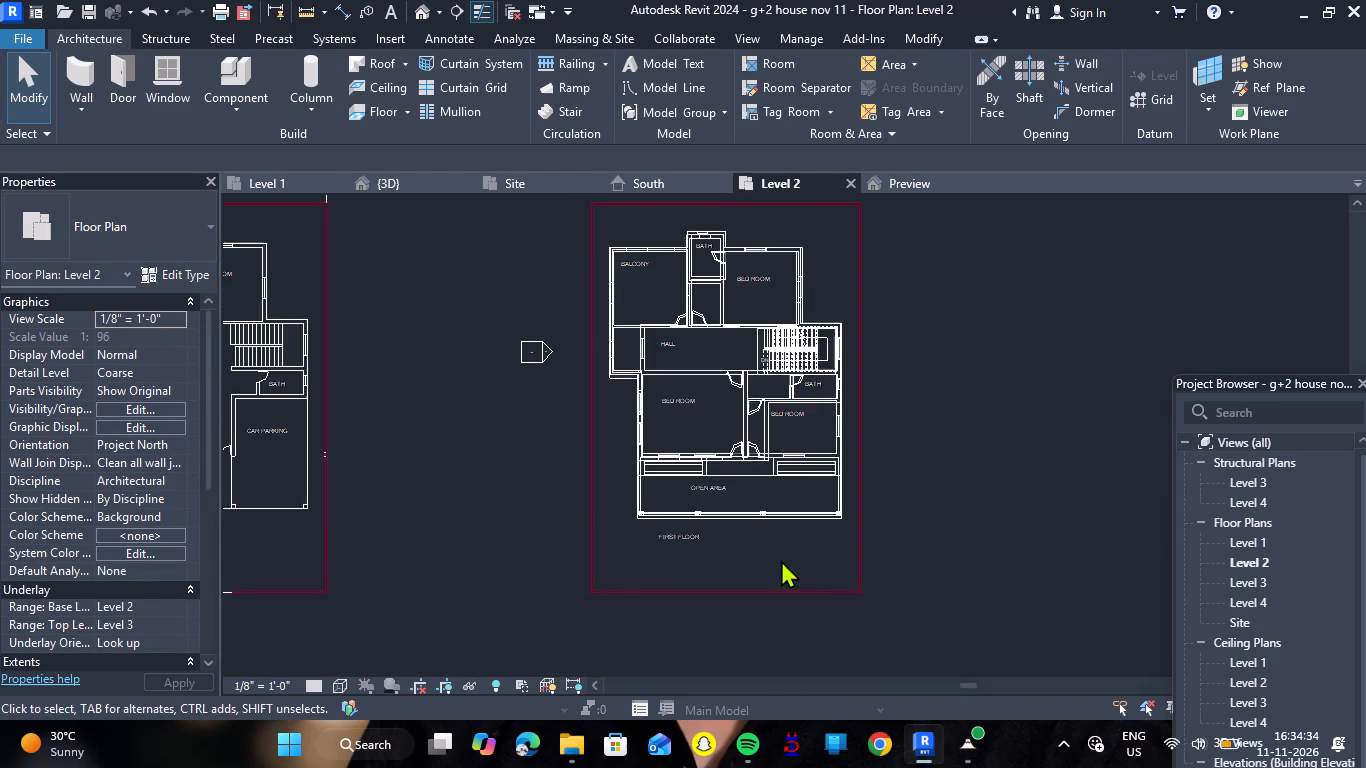
pyautogui.scroll(-3, 706, 525)
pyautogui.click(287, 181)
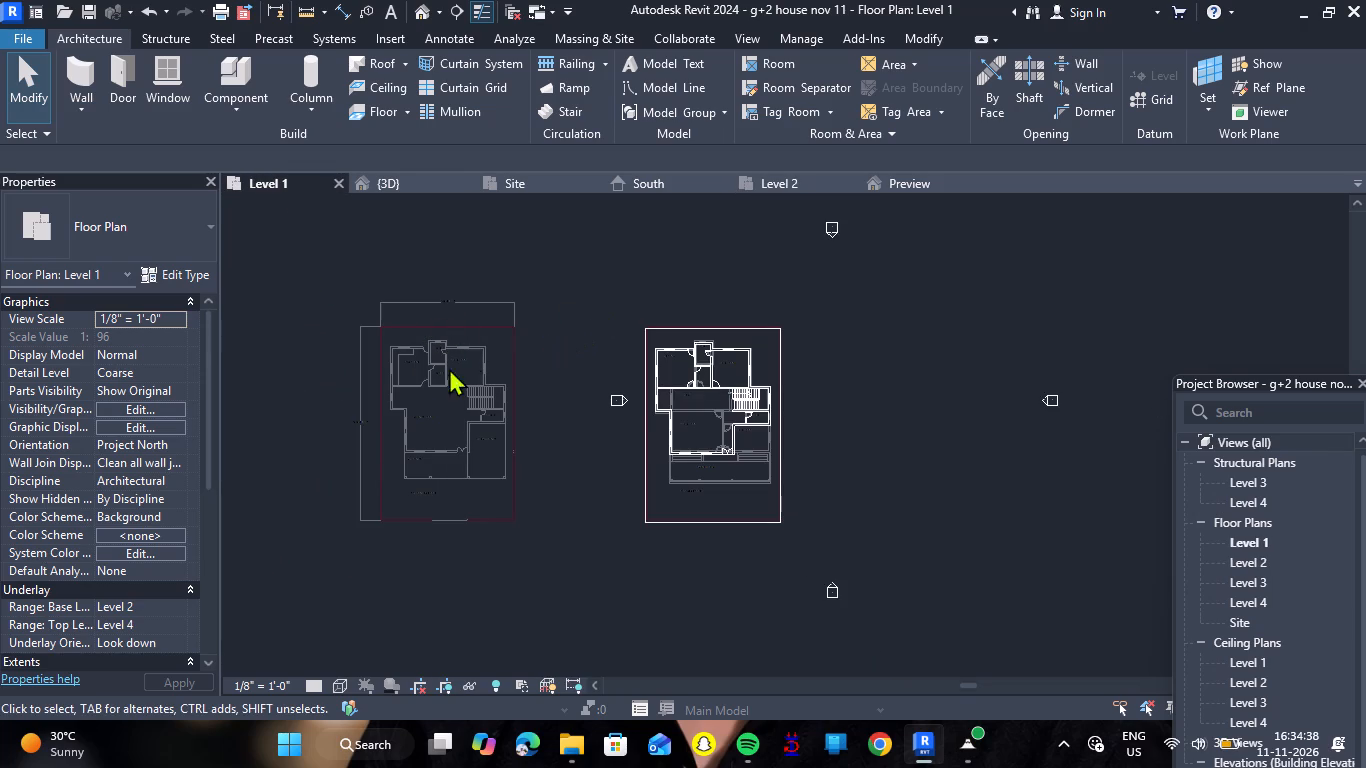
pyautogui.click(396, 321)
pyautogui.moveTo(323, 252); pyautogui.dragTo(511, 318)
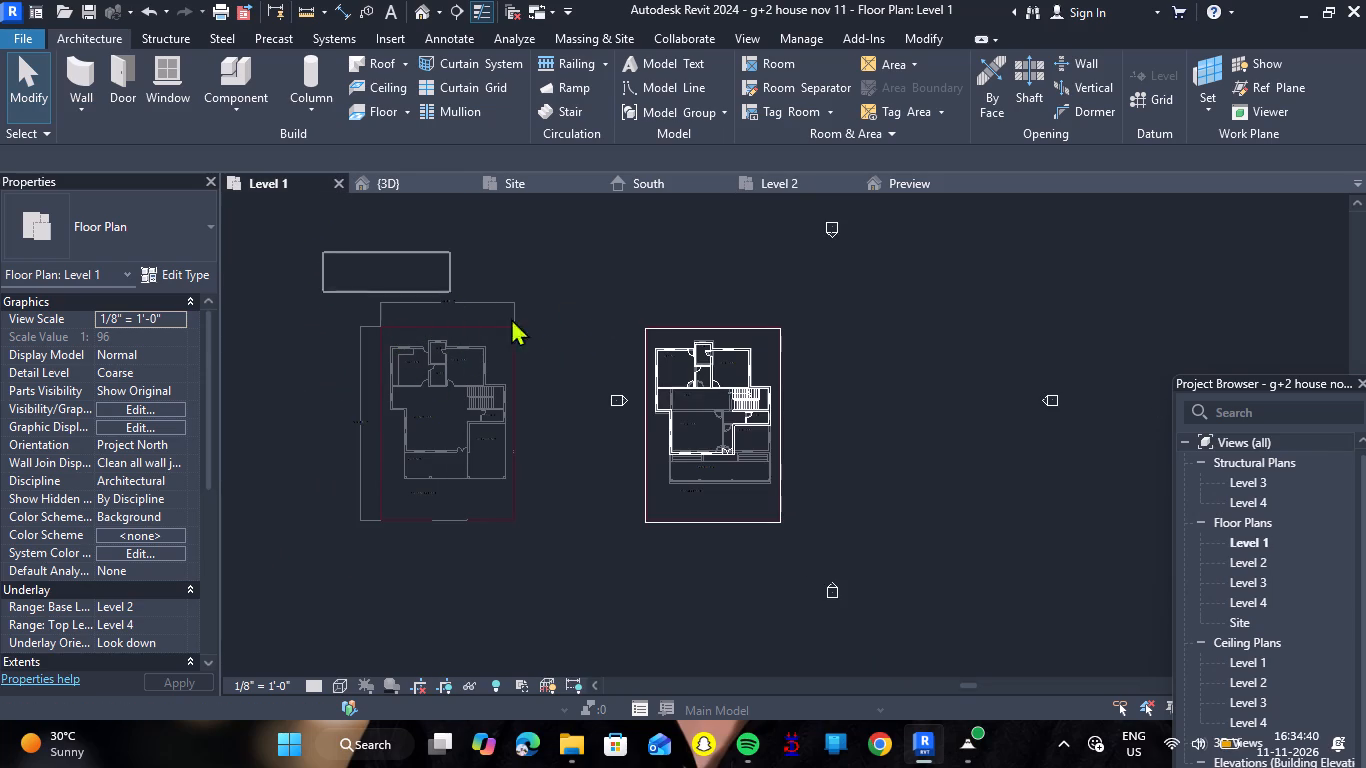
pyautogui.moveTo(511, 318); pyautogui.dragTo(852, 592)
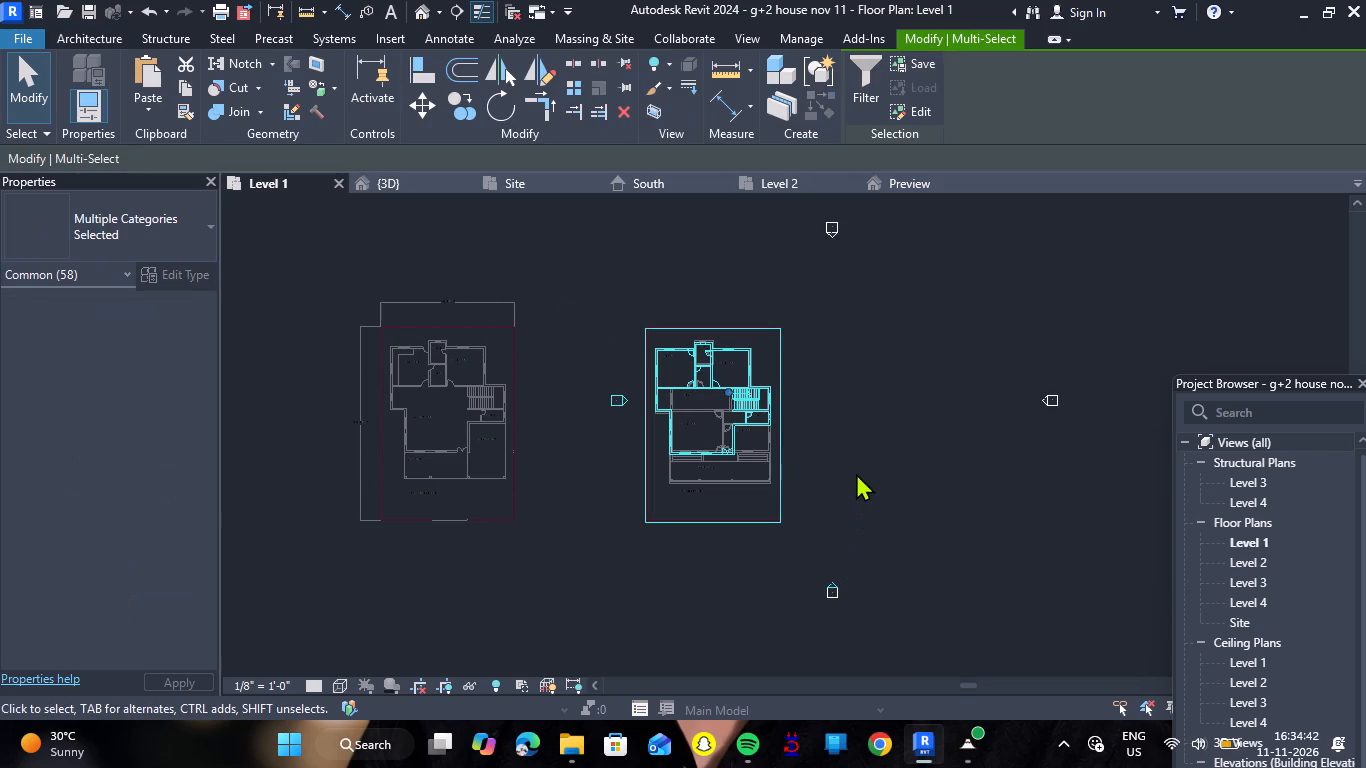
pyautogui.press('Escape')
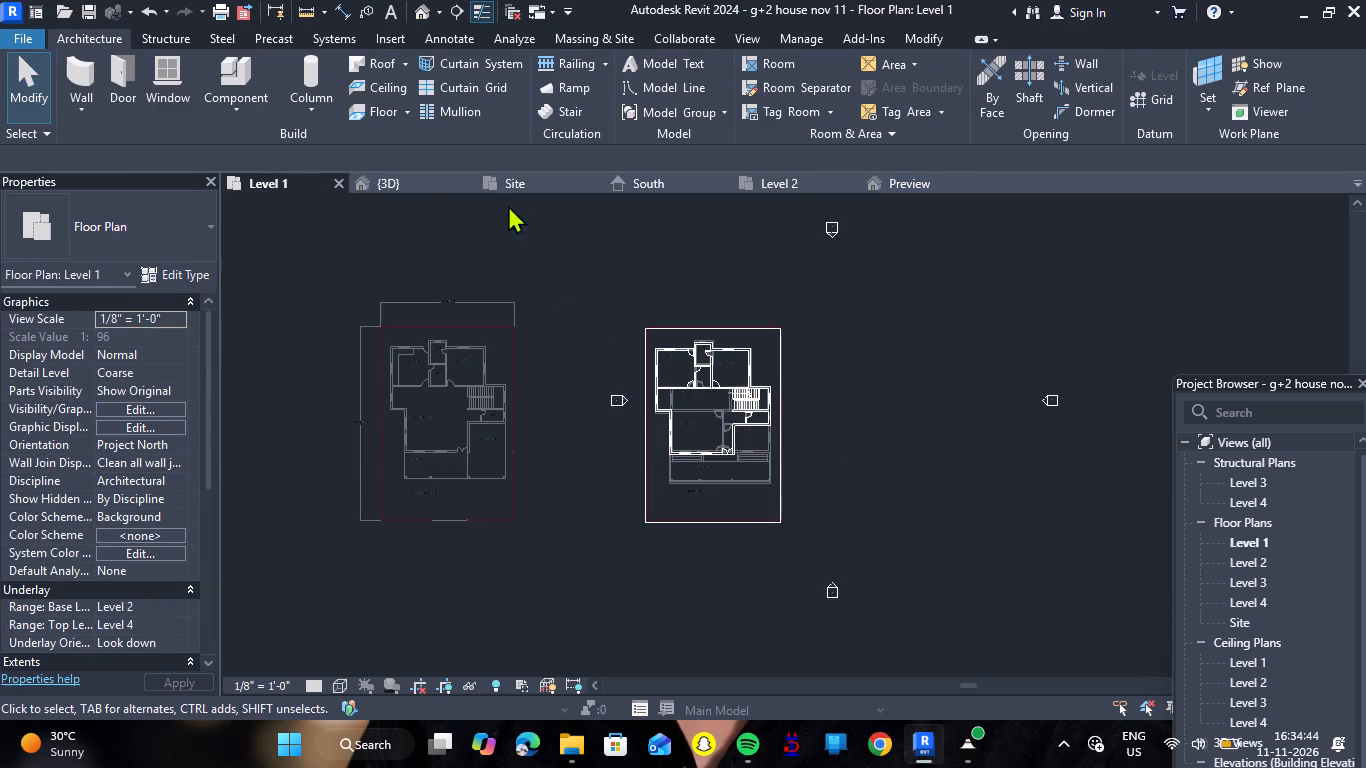
# Move the imported G+2 HOUSE PLAN.dwg about 104' east on Level 2, overlaying its ground floor drawing on the model, and nudge it left and down.
pyautogui.click(750, 183)
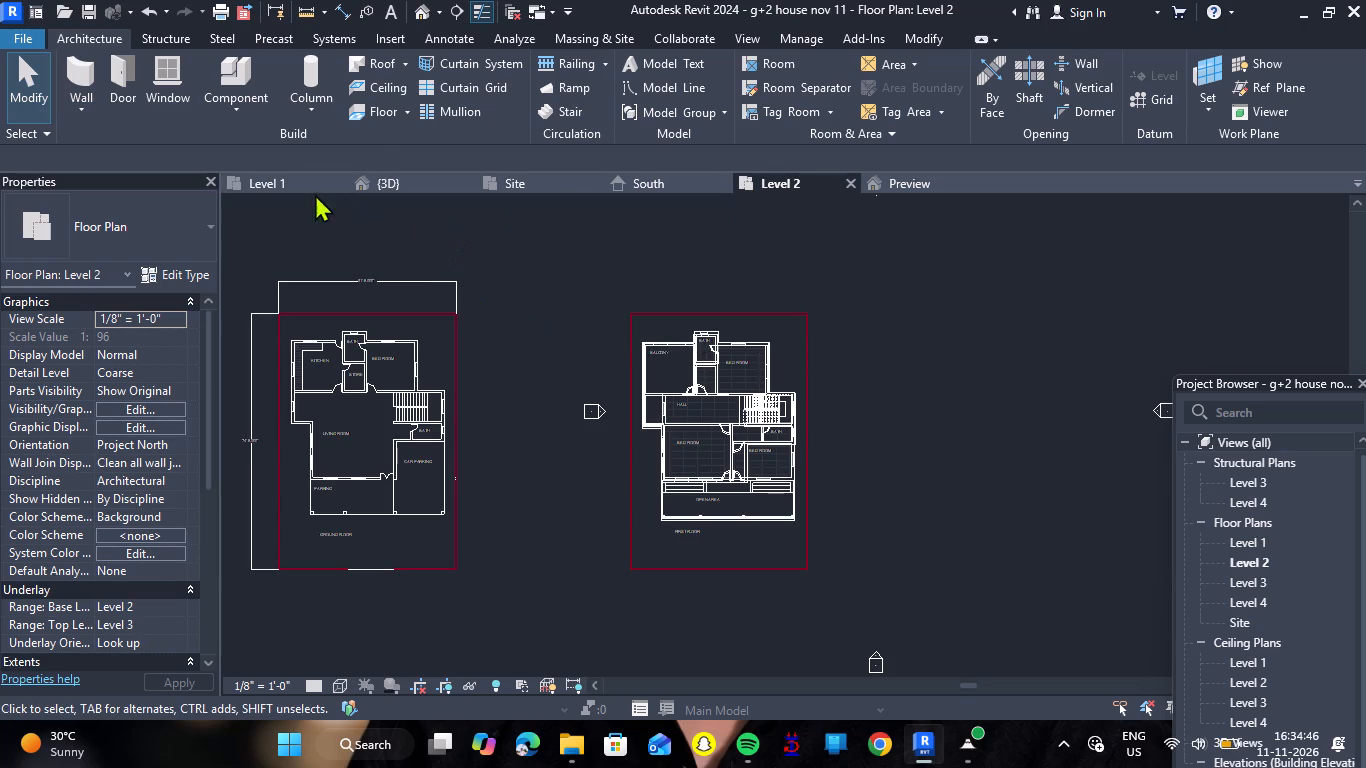
pyautogui.click(344, 284)
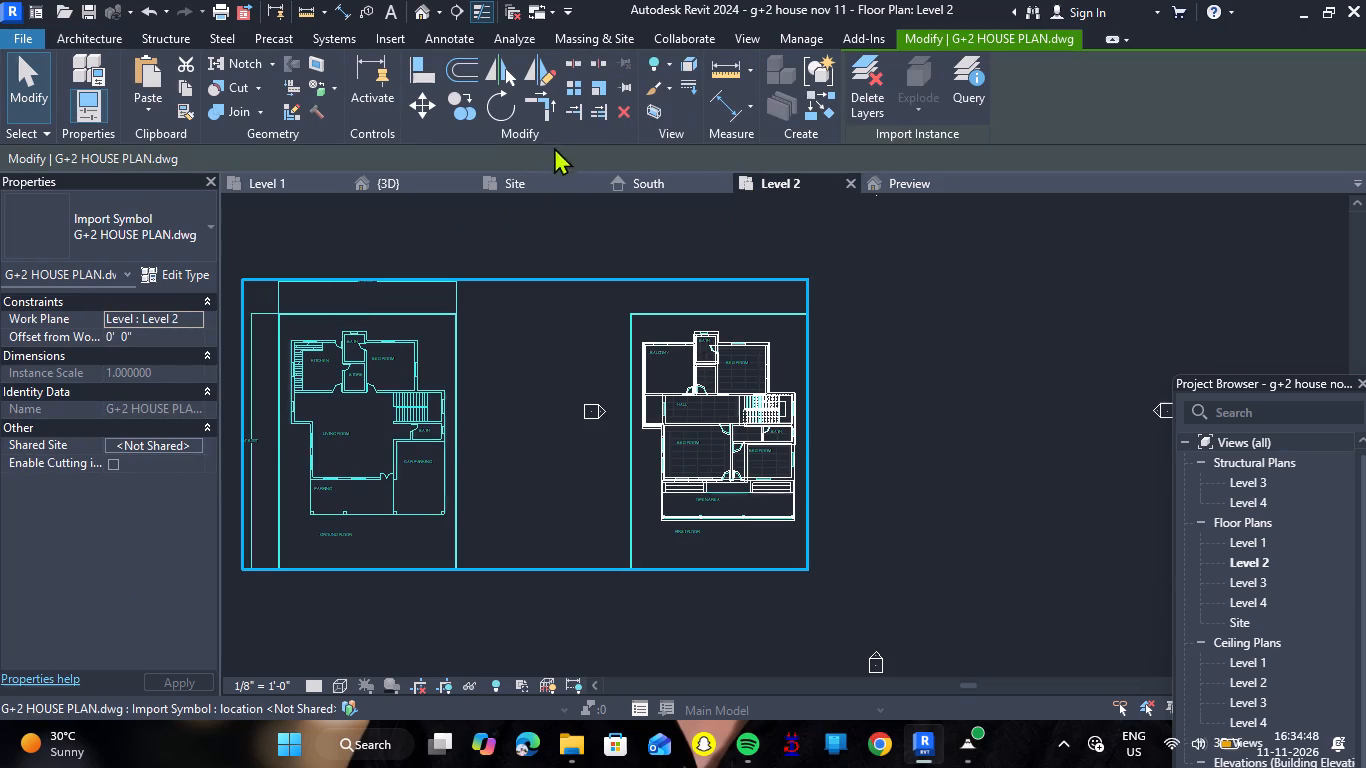
pyautogui.click(427, 116)
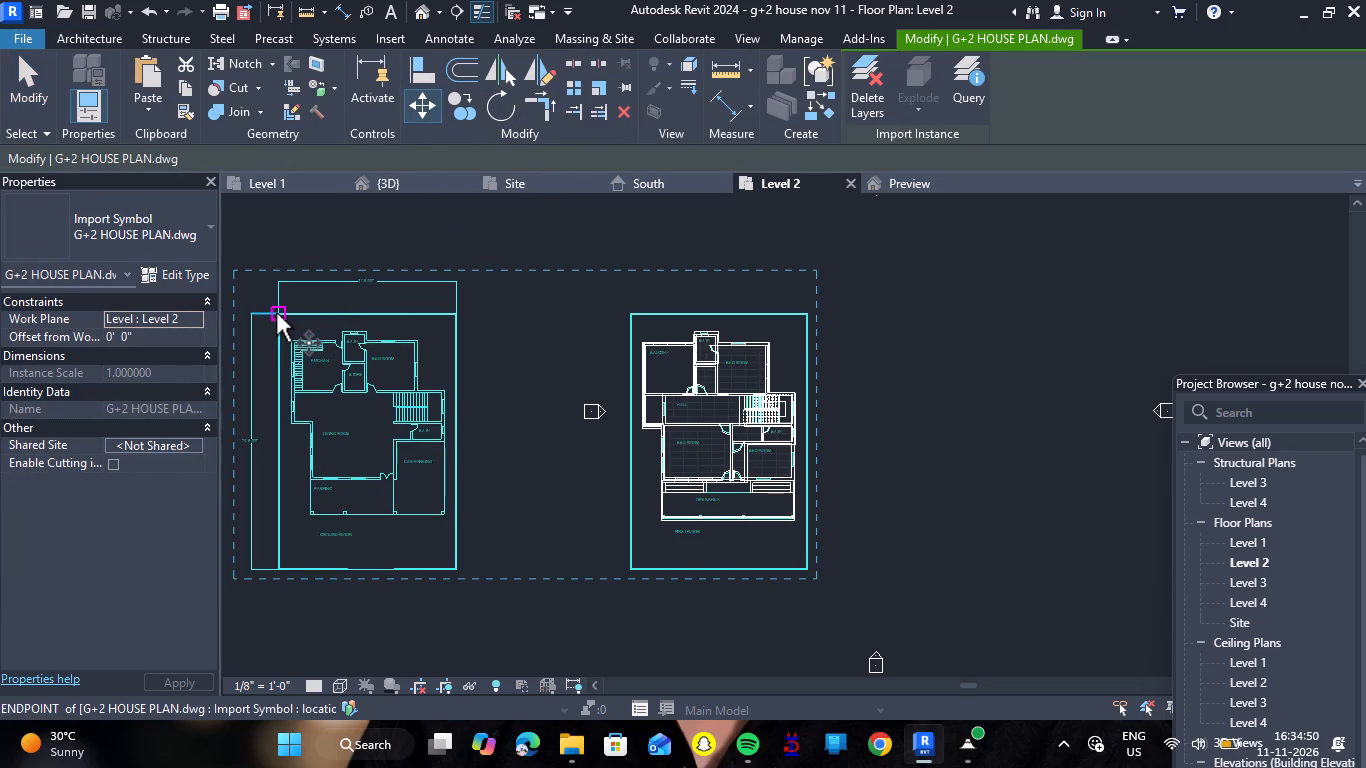
pyautogui.click(276, 313)
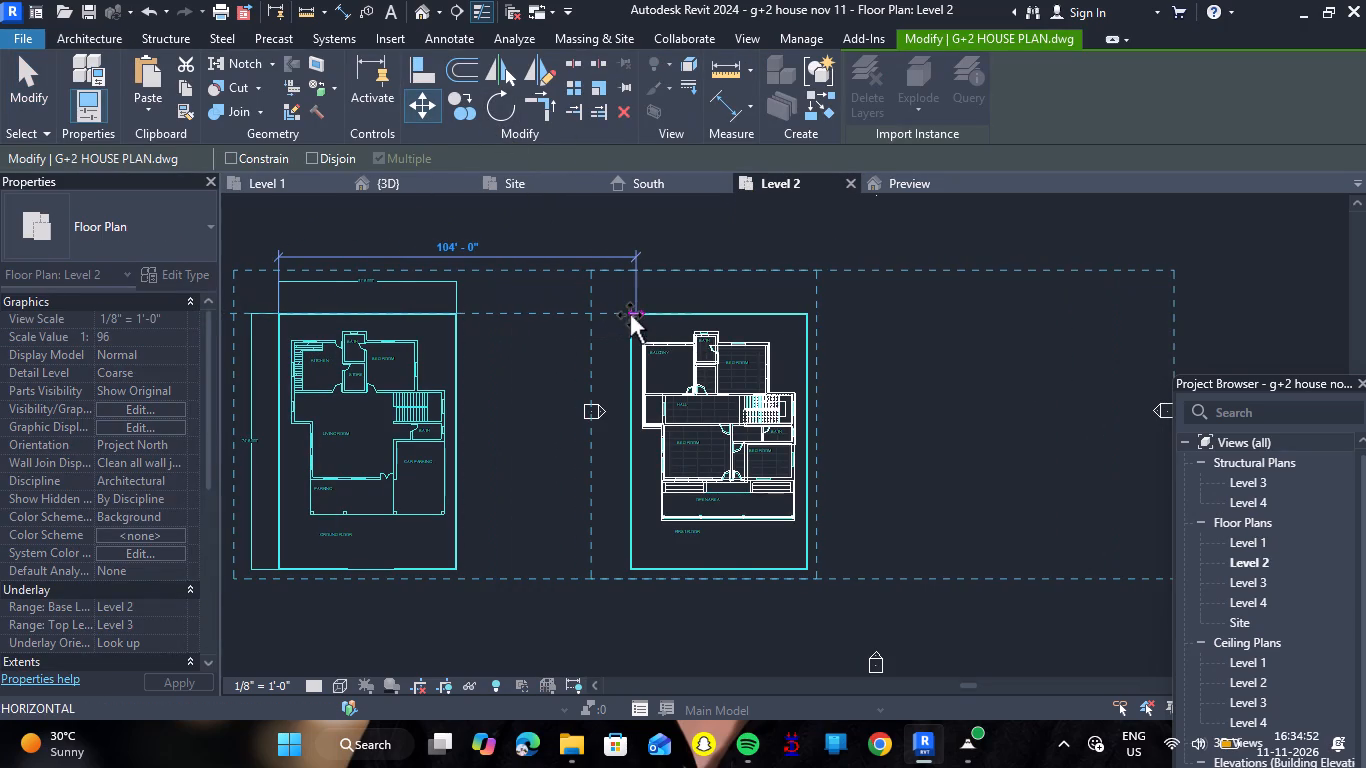
pyautogui.click(630, 315)
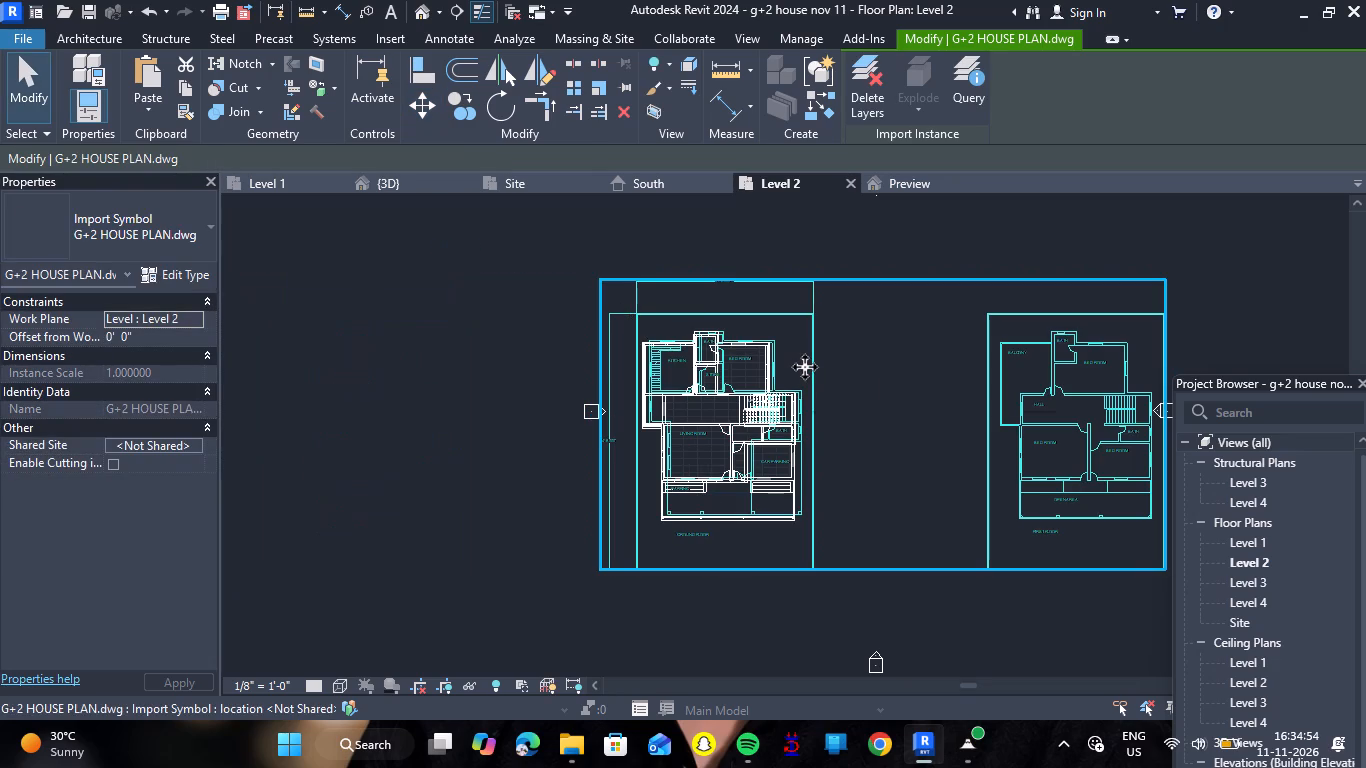
pyautogui.press('Left')
pyautogui.press('Down')
pyautogui.press('Escape')
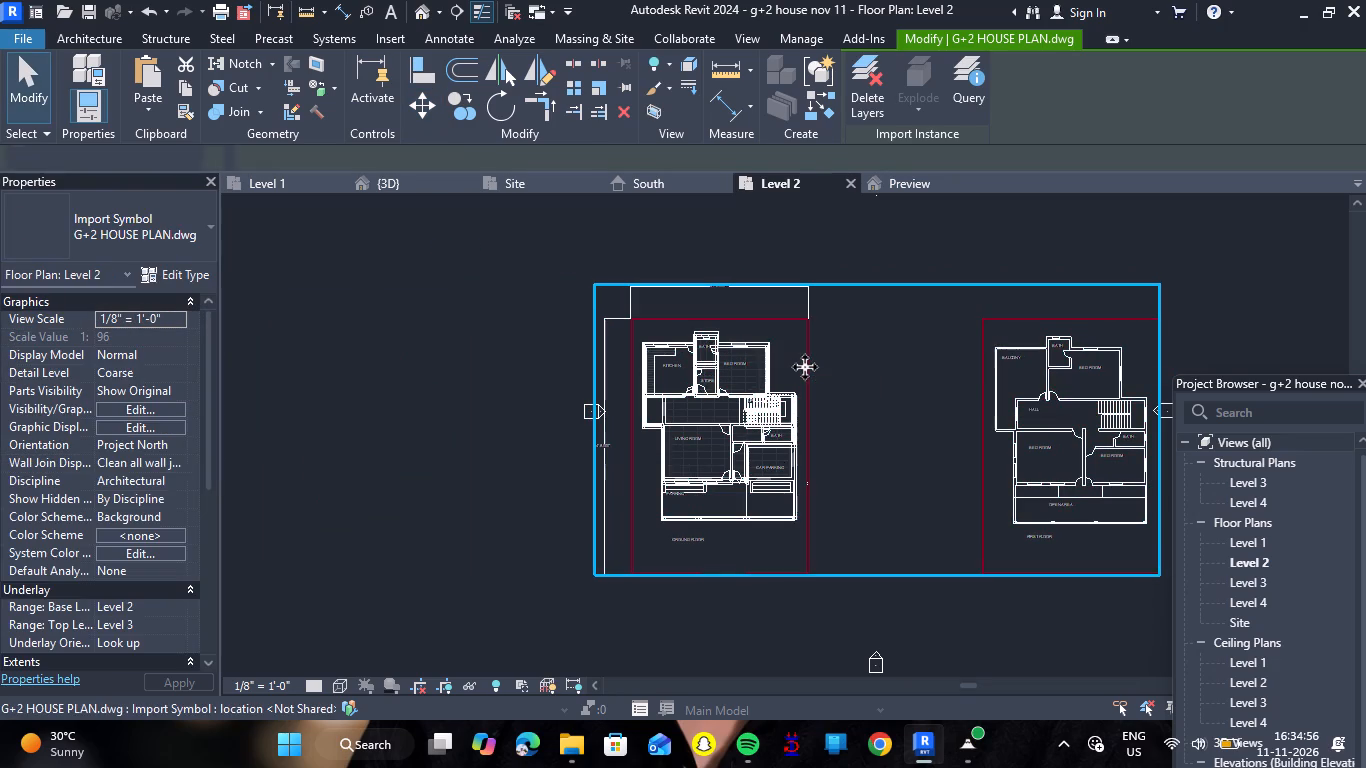
# Set the Level 2 plan's underlay orientation to Look down and its underlay base level to None.
pyautogui.scroll(12, 742, 503)
pyautogui.scroll(1, 439, 550)
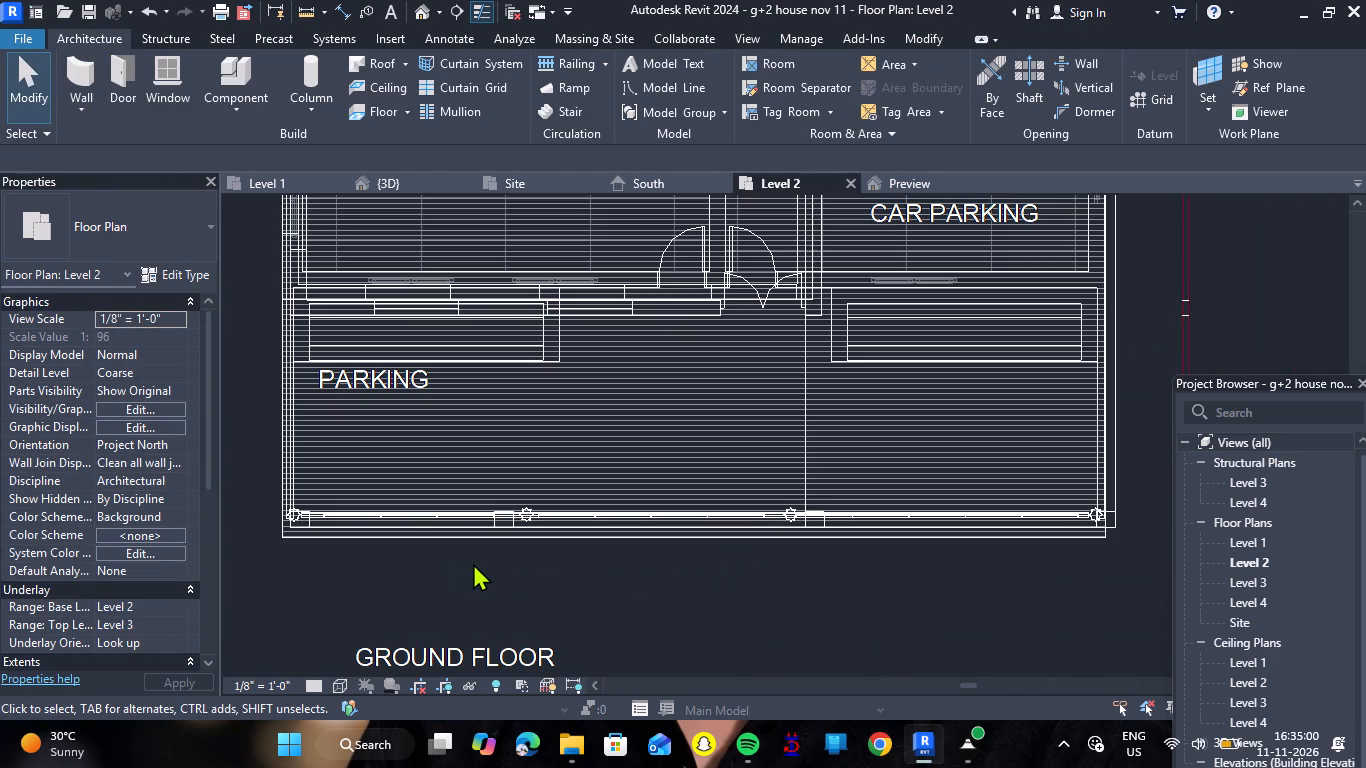
pyautogui.click(176, 646)
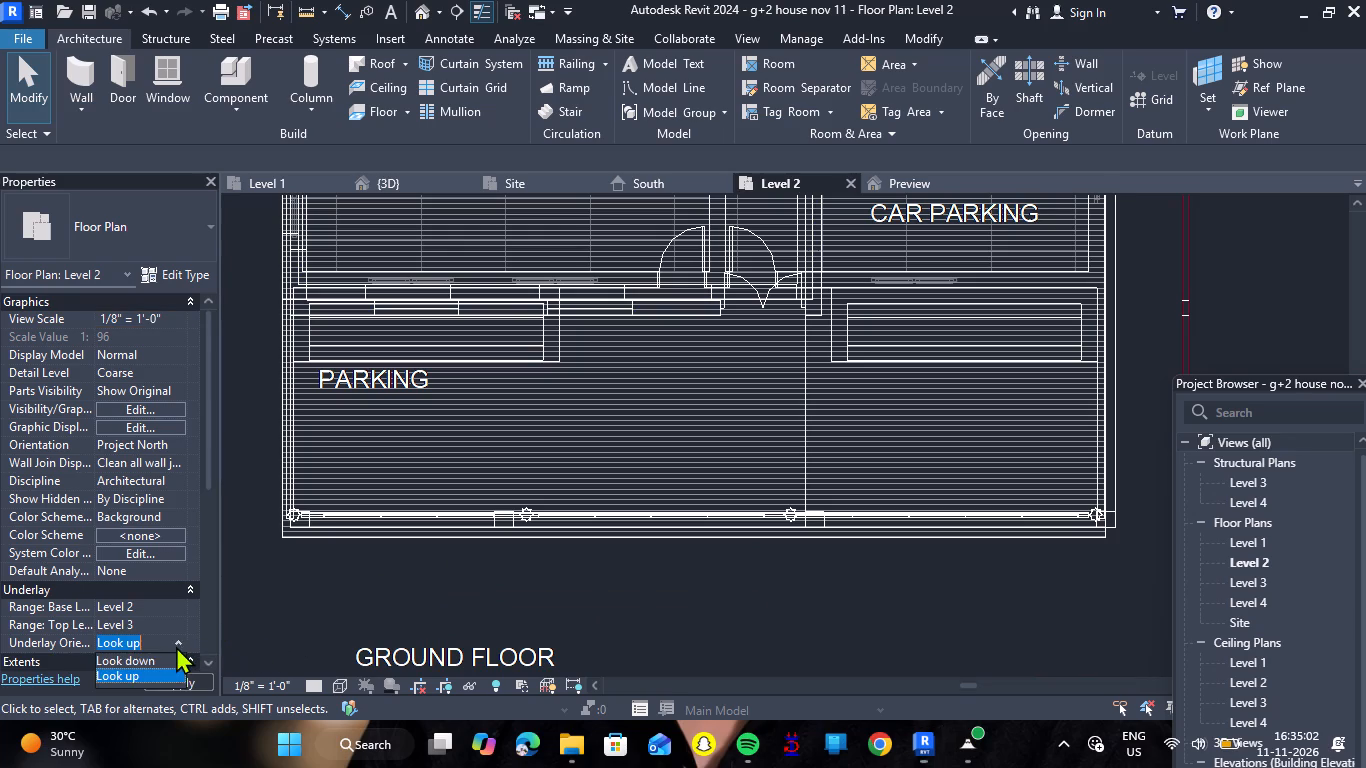
pyautogui.click(161, 662)
pyautogui.click(175, 606)
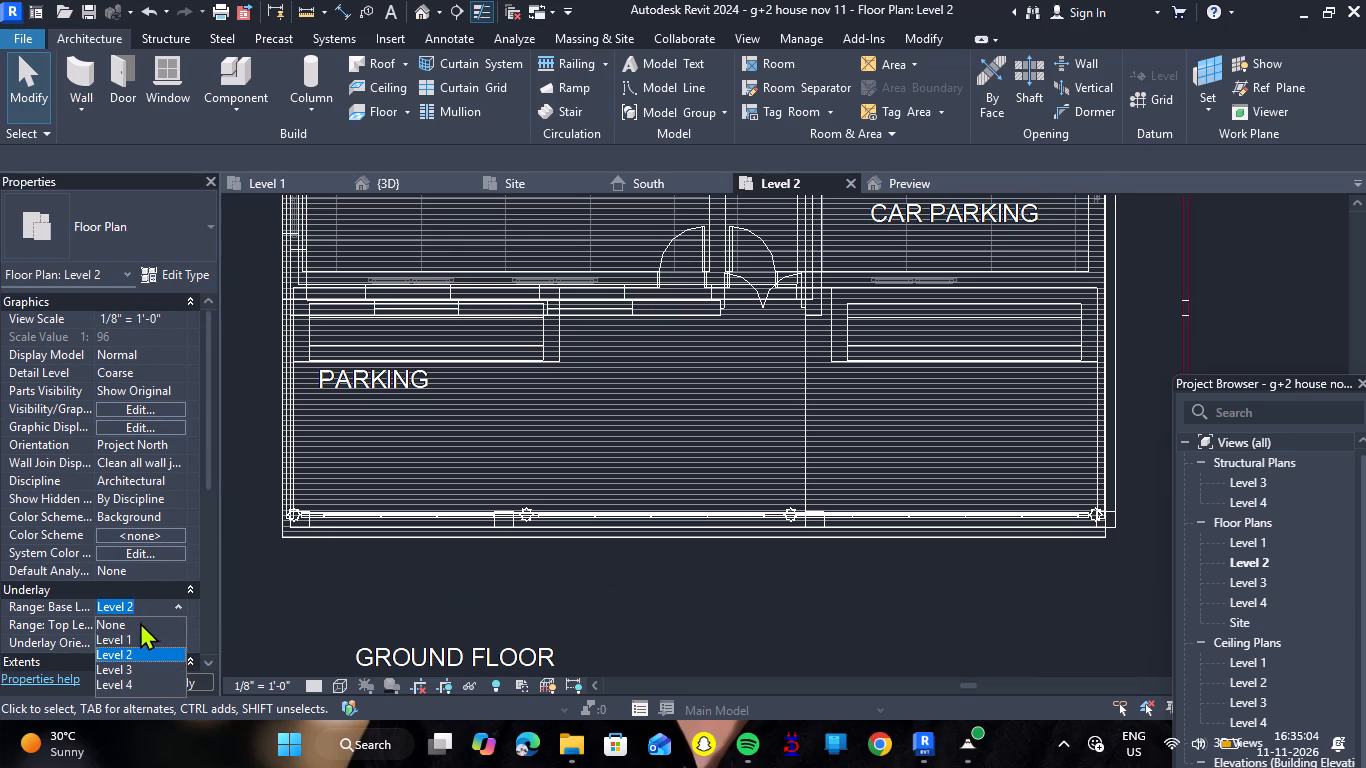
pyautogui.click(137, 627)
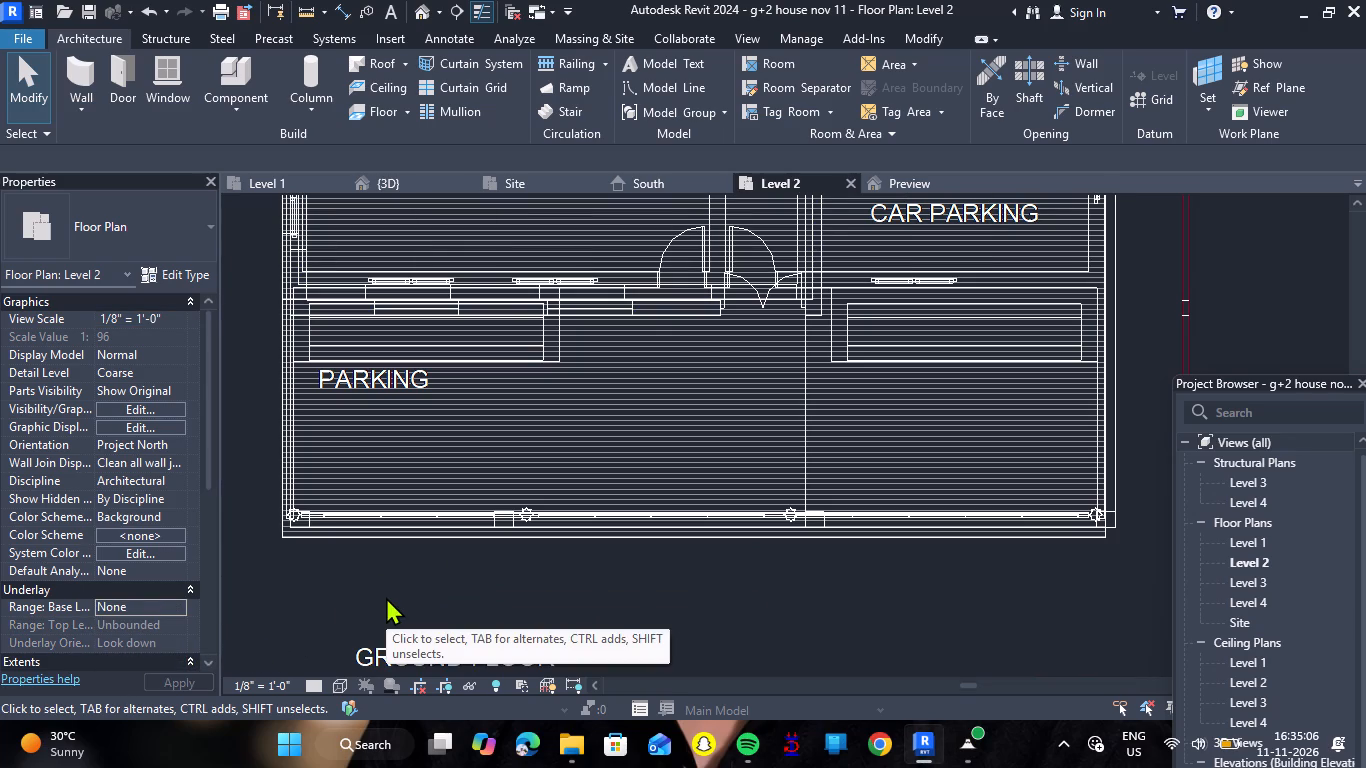
pyautogui.doubleClick(396, 592)
pyautogui.scroll(-4, 433, 579)
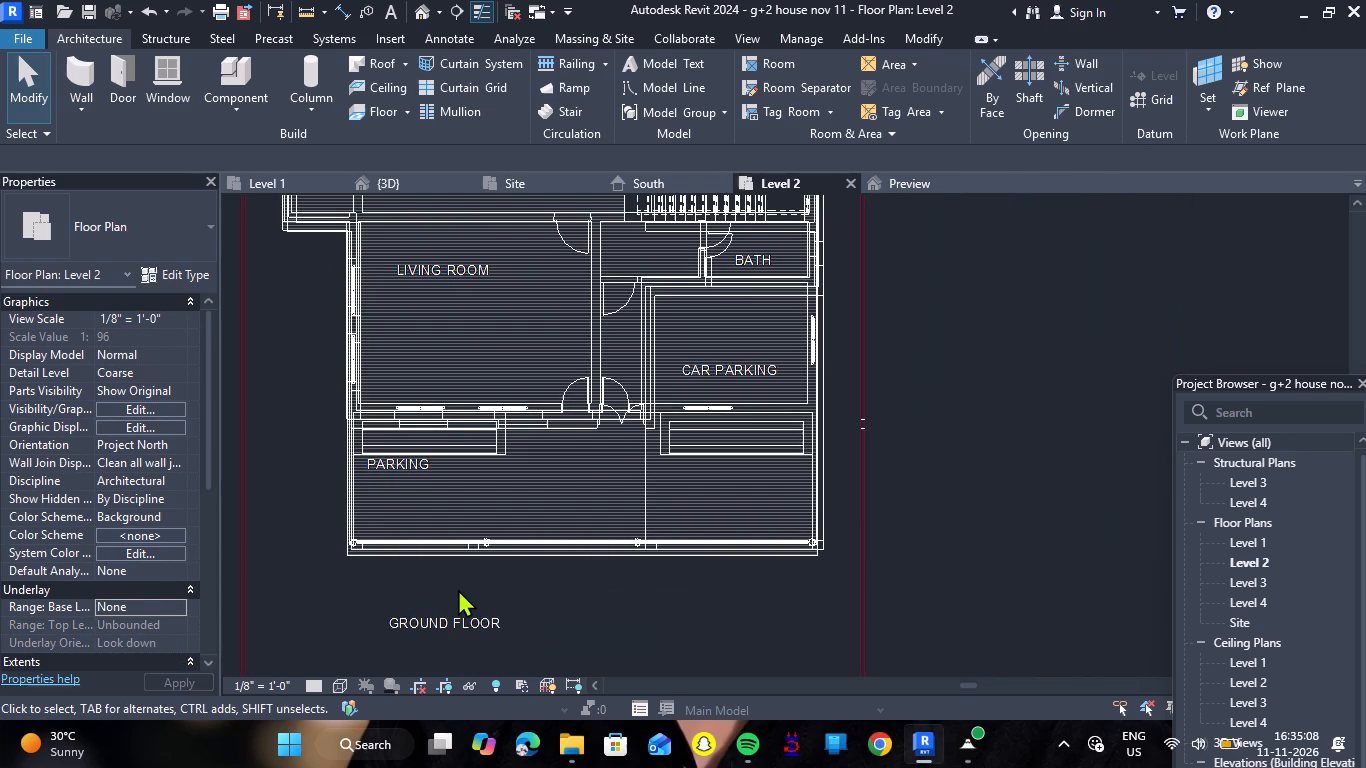
pyautogui.scroll(-7, 449, 588)
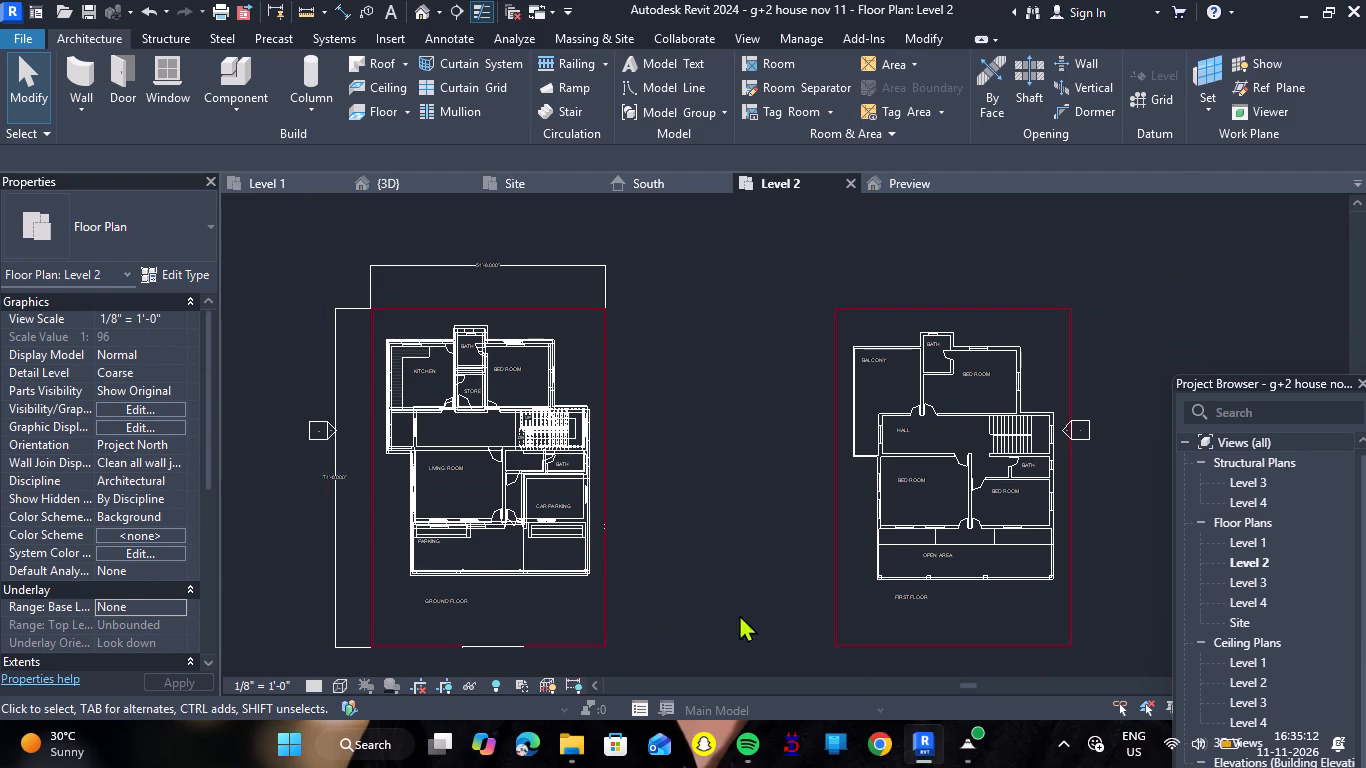
pyautogui.scroll(7, 426, 609)
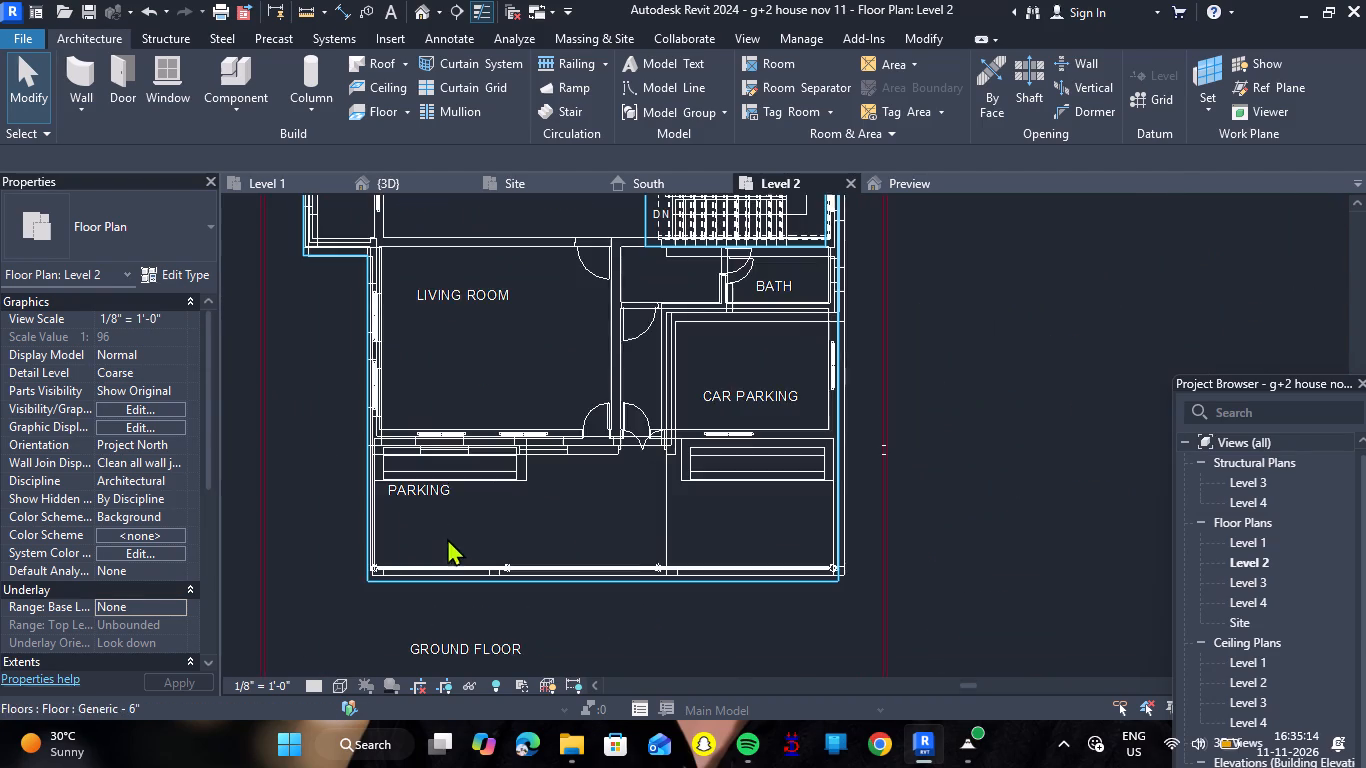
pyautogui.scroll(4, 426, 569)
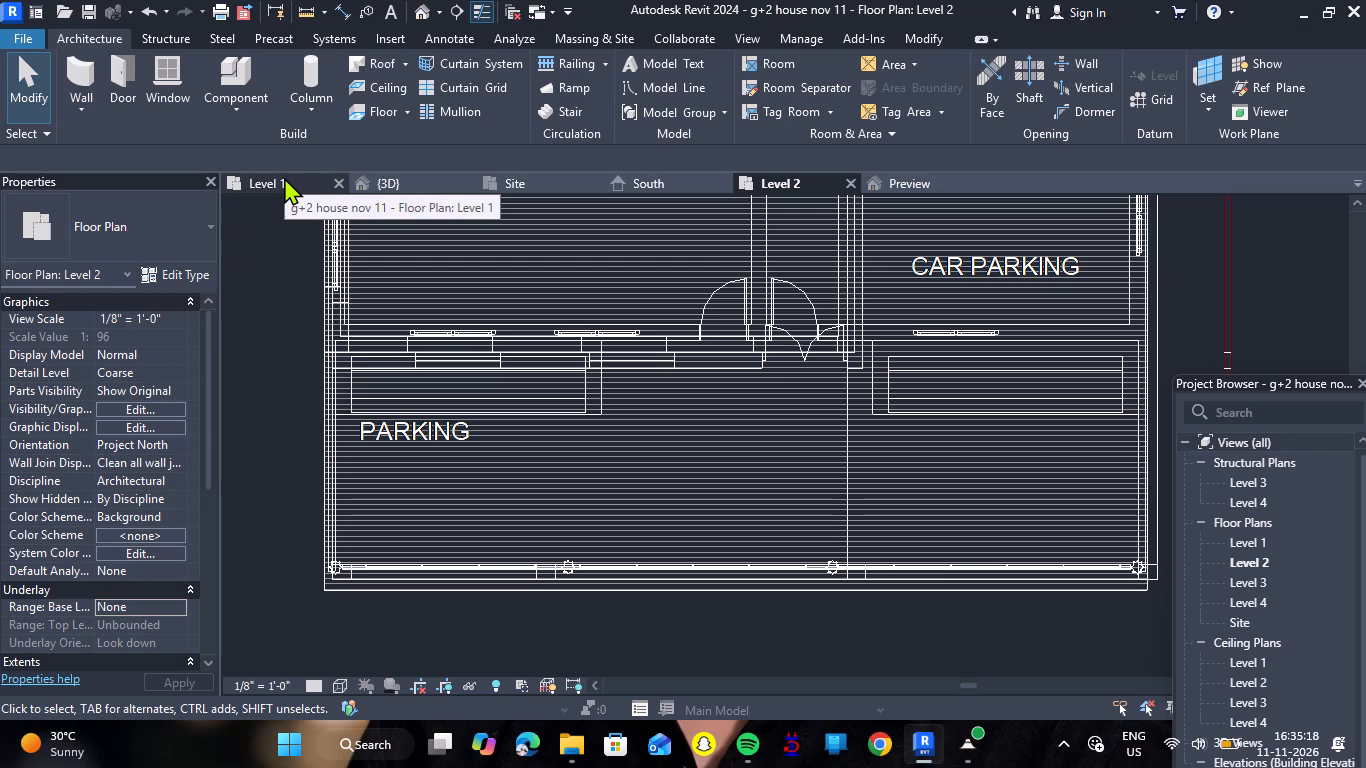
# Set the Level 1 plan's underlay base level to None.
pyautogui.click(284, 177)
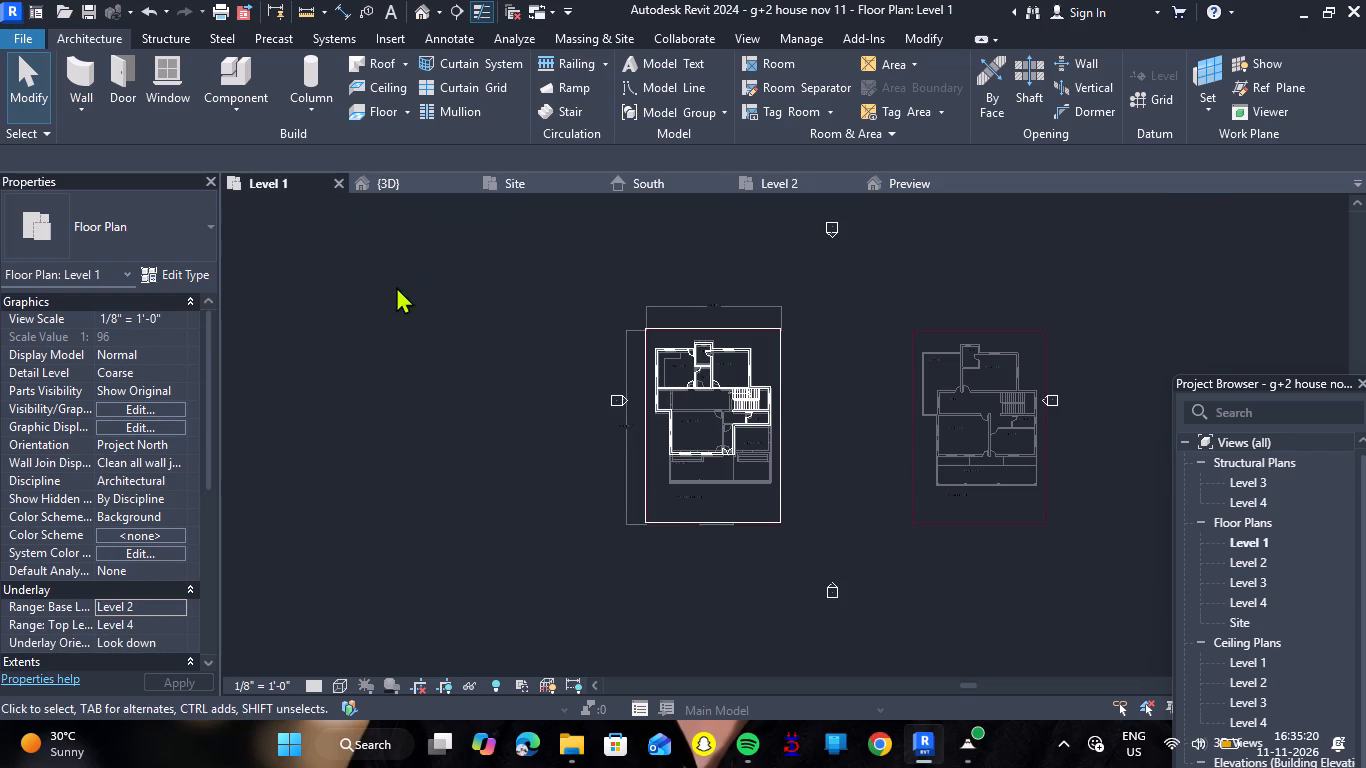
pyautogui.scroll(8, 801, 391)
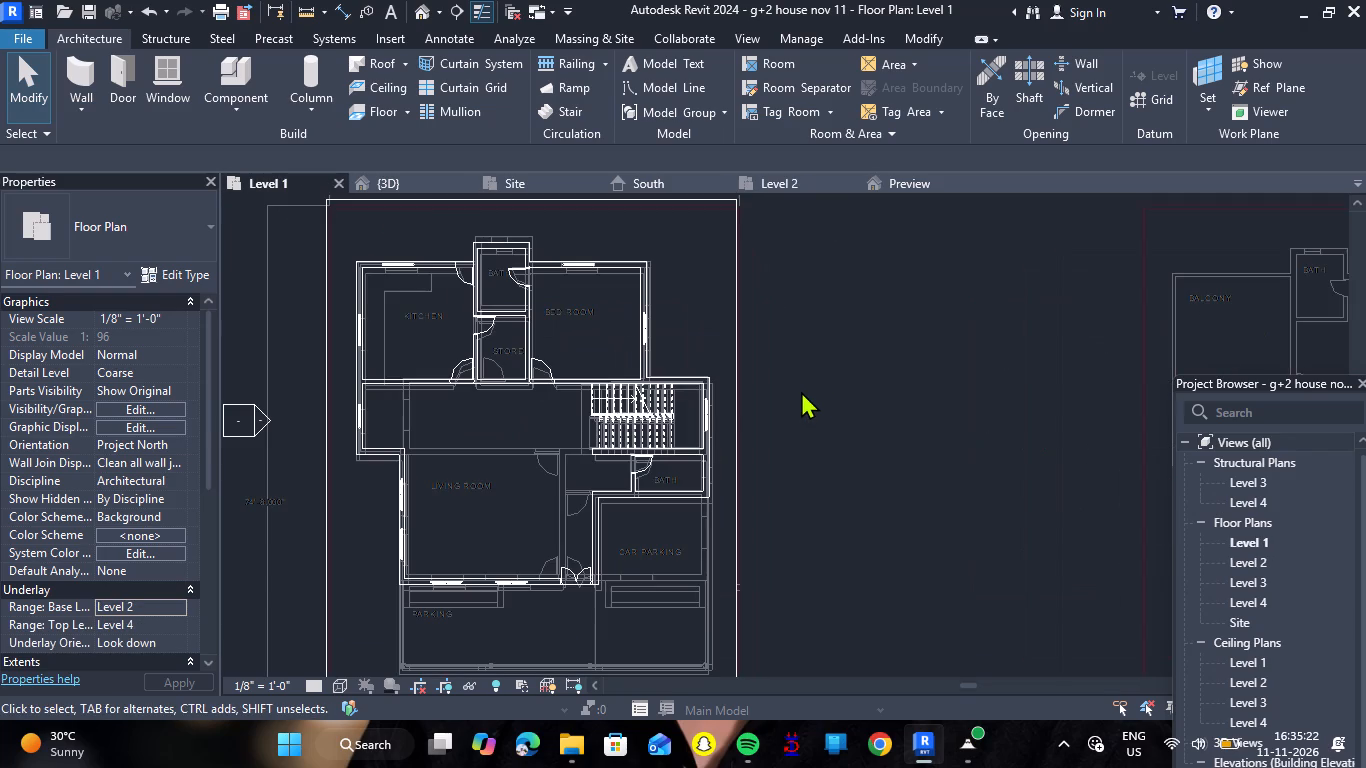
pyautogui.press('Down')
pyautogui.scroll(-5, 801, 391)
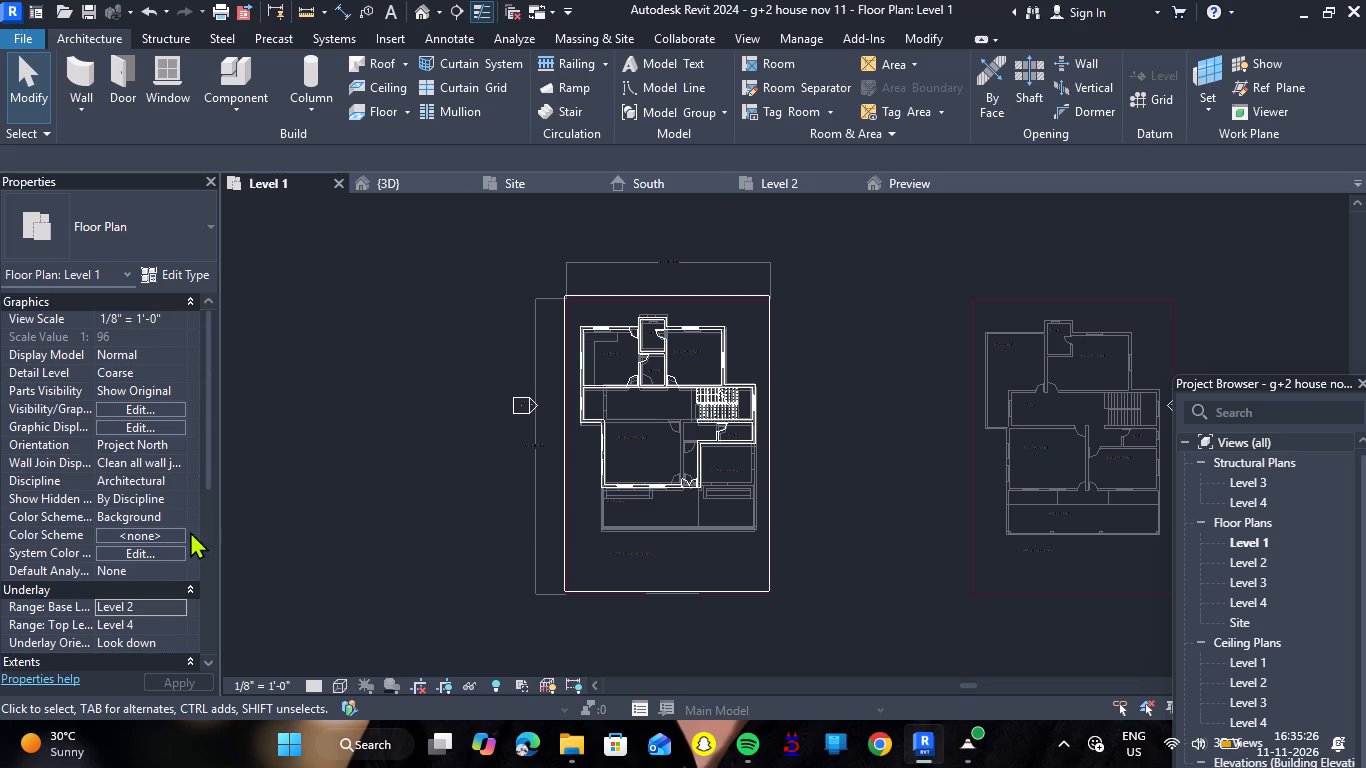
pyautogui.click(174, 608)
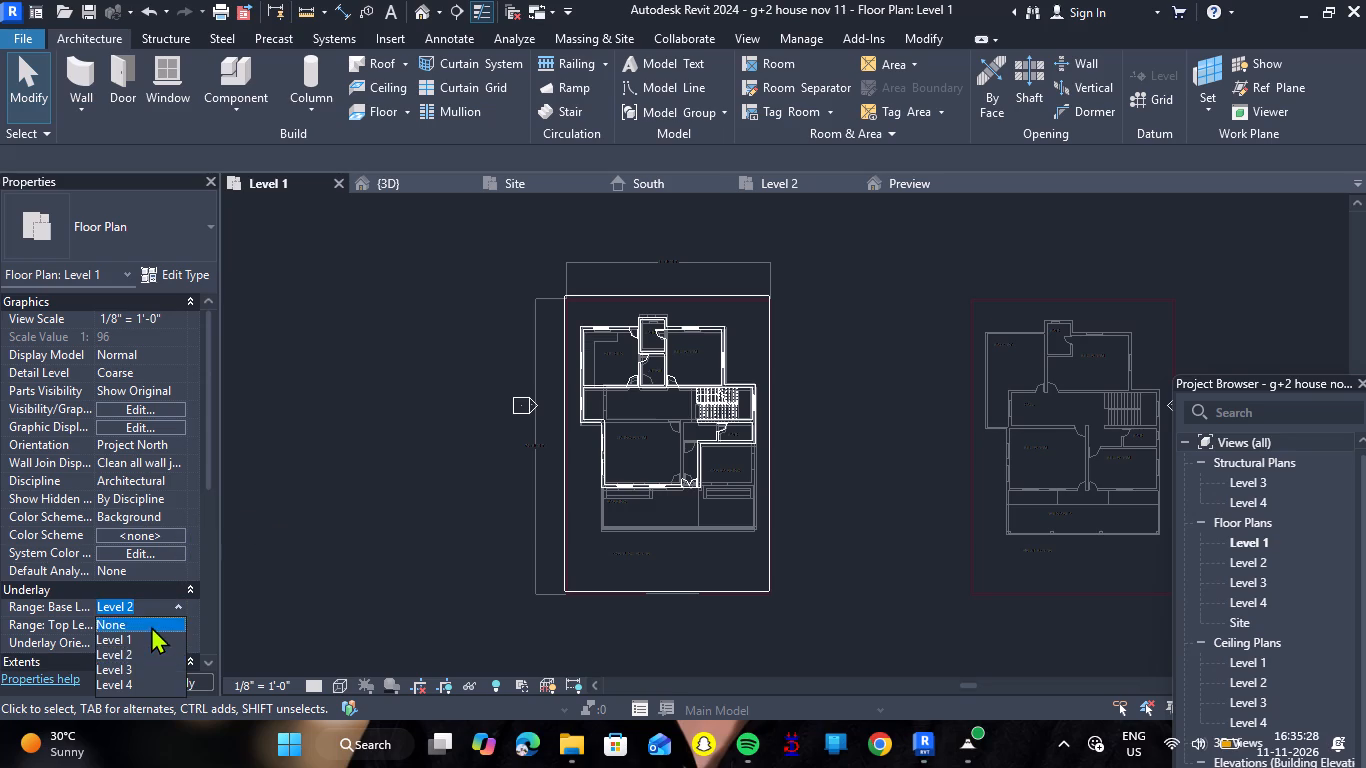
pyautogui.click(151, 626)
pyautogui.scroll(-2, 432, 533)
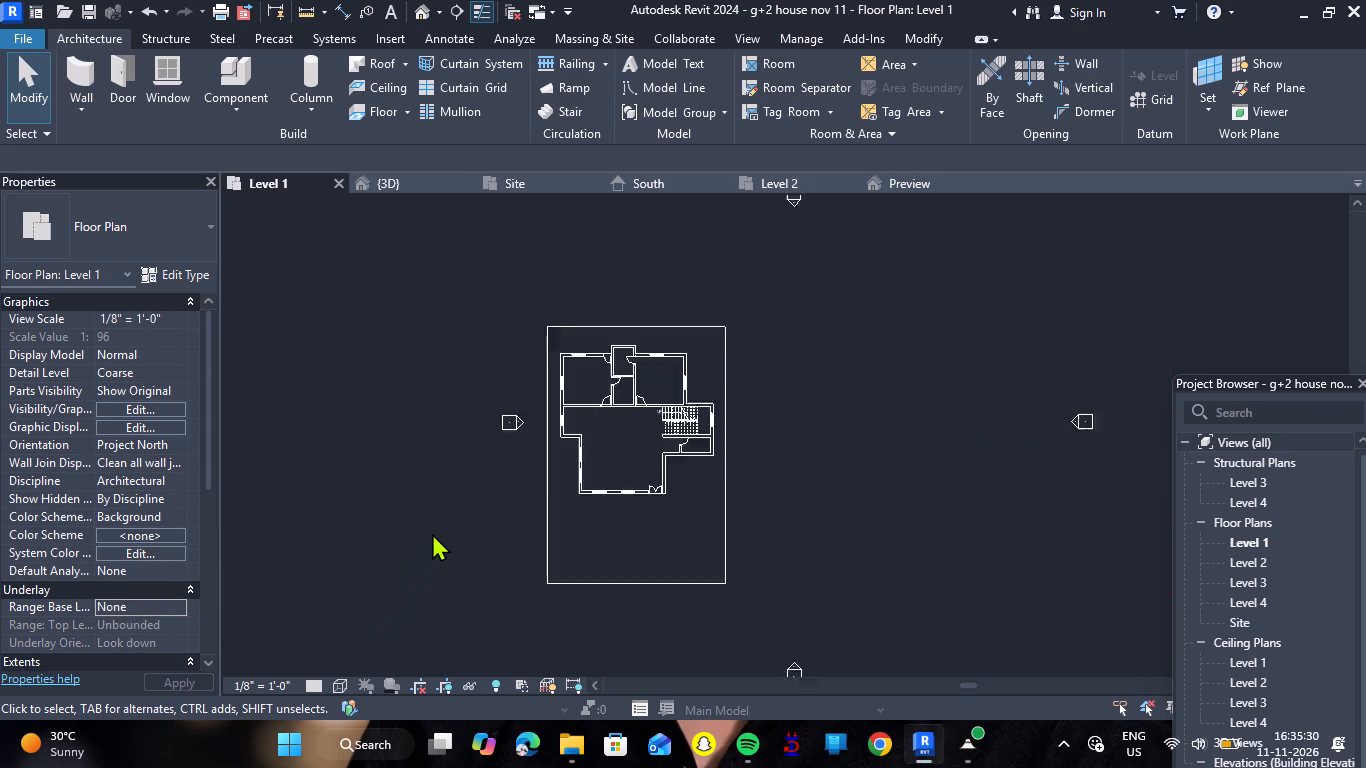
pyautogui.scroll(-5, 432, 533)
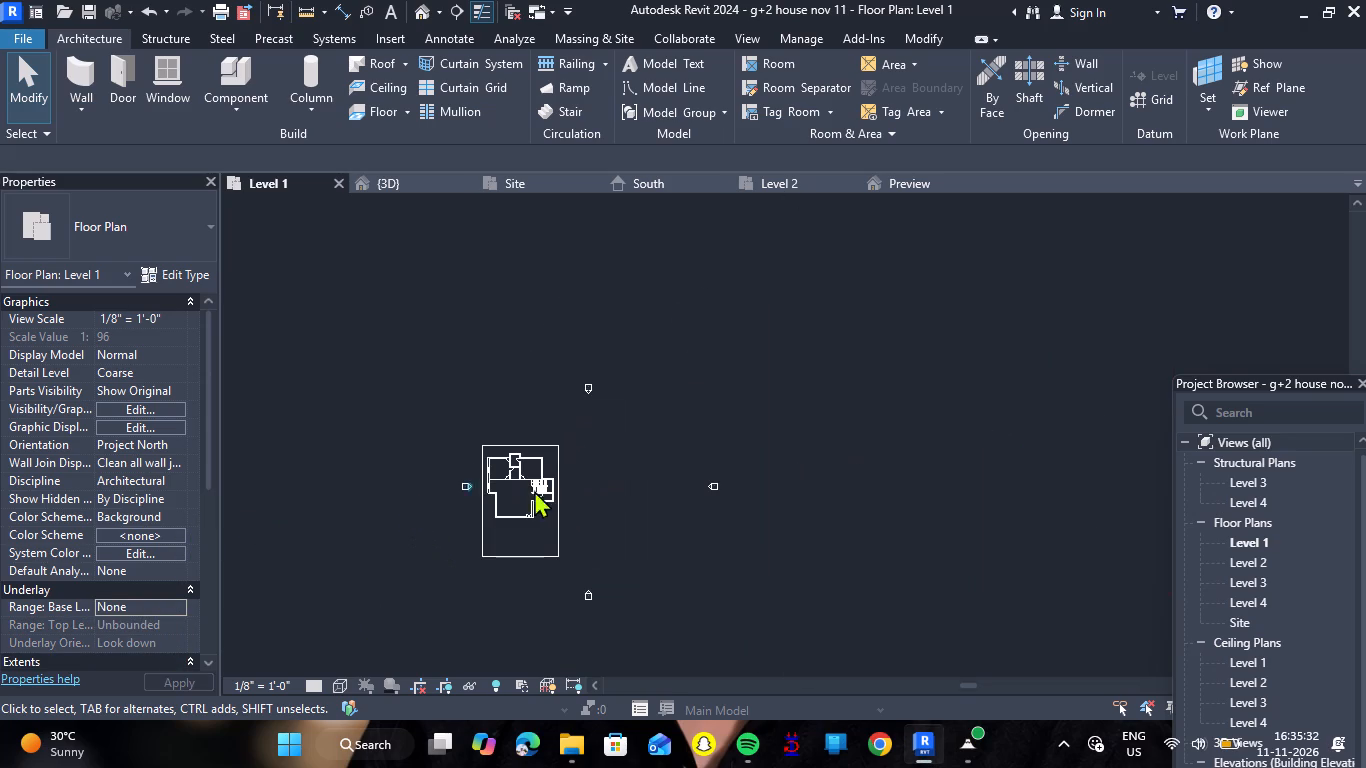
pyautogui.scroll(-3, 561, 482)
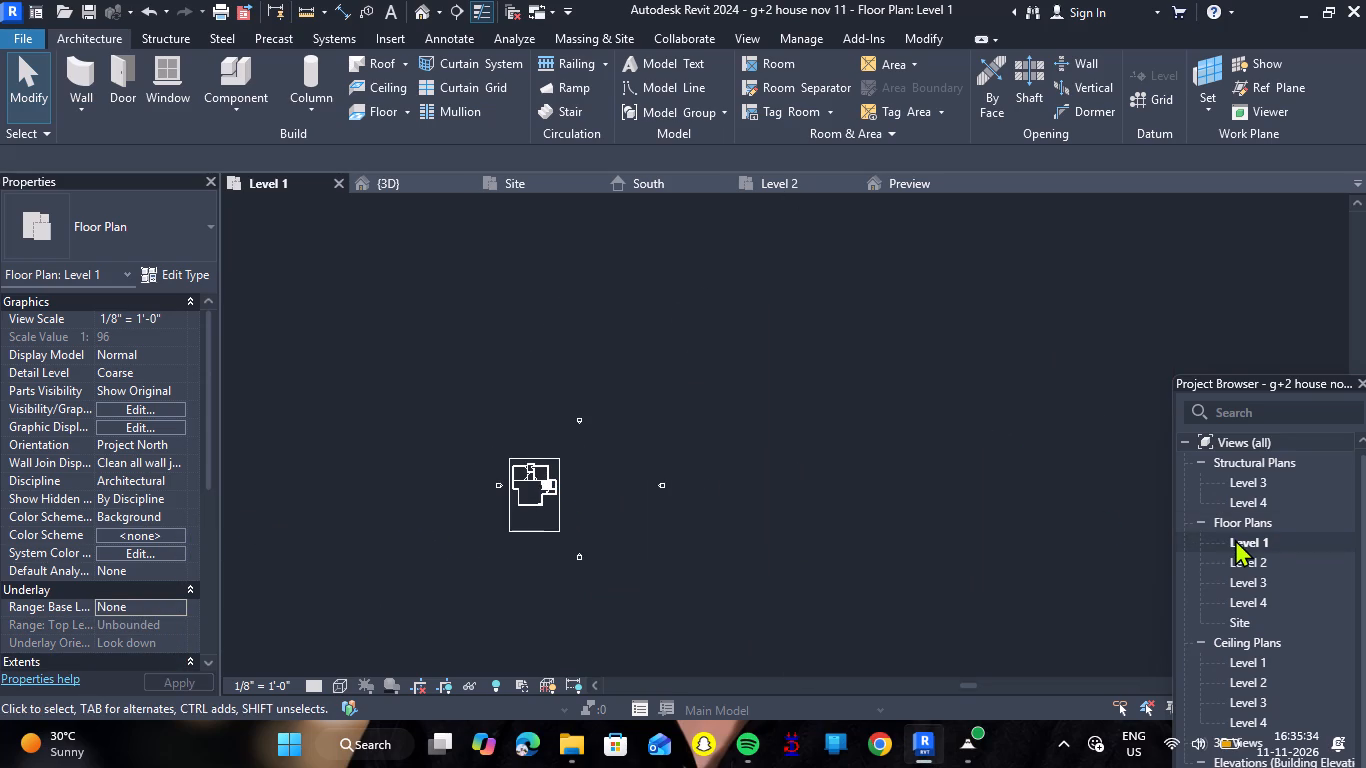
# Examine the front parking area in the Site plan and the house's front exterior in 3D, and return to the Level 1 plan.
pyautogui.click(1235, 539)
pyautogui.doubleClick(1235, 539)
pyautogui.doubleClick(1265, 630)
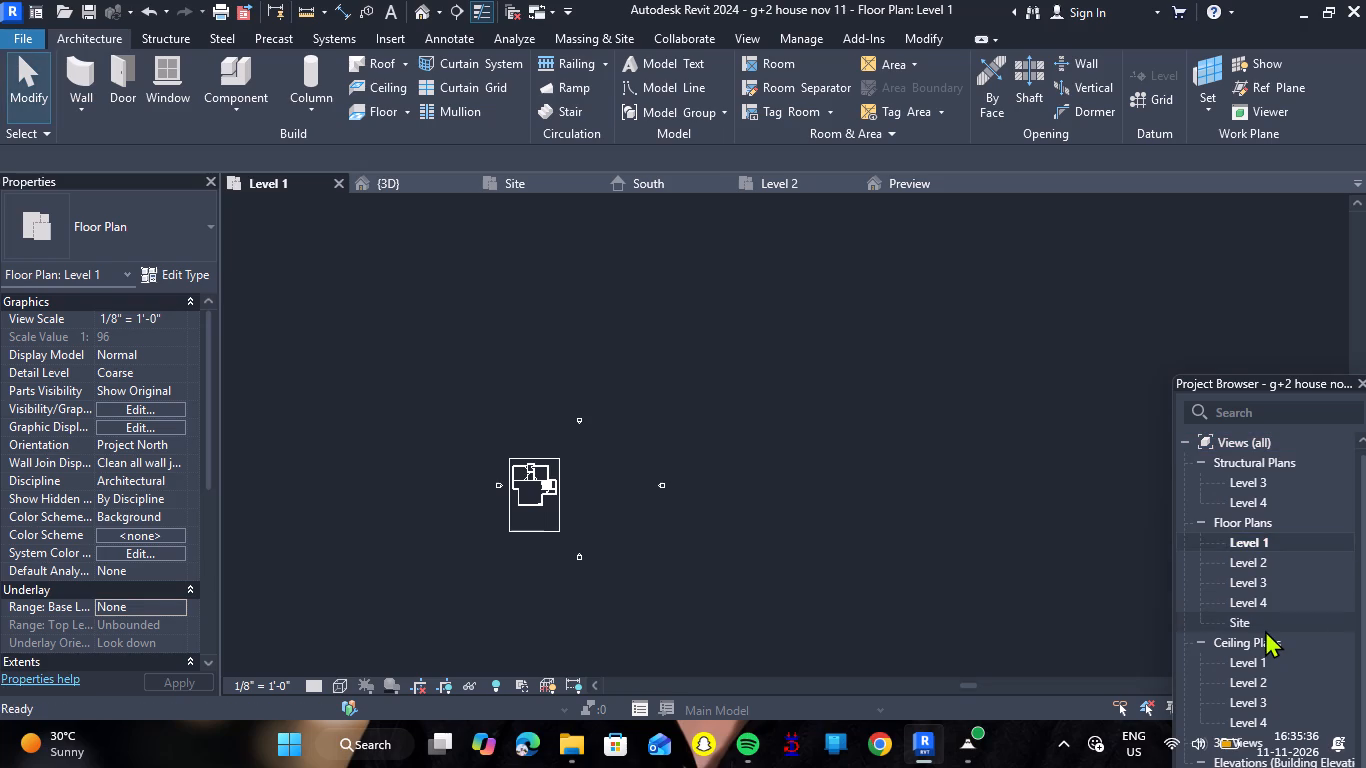
pyautogui.scroll(5, 551, 557)
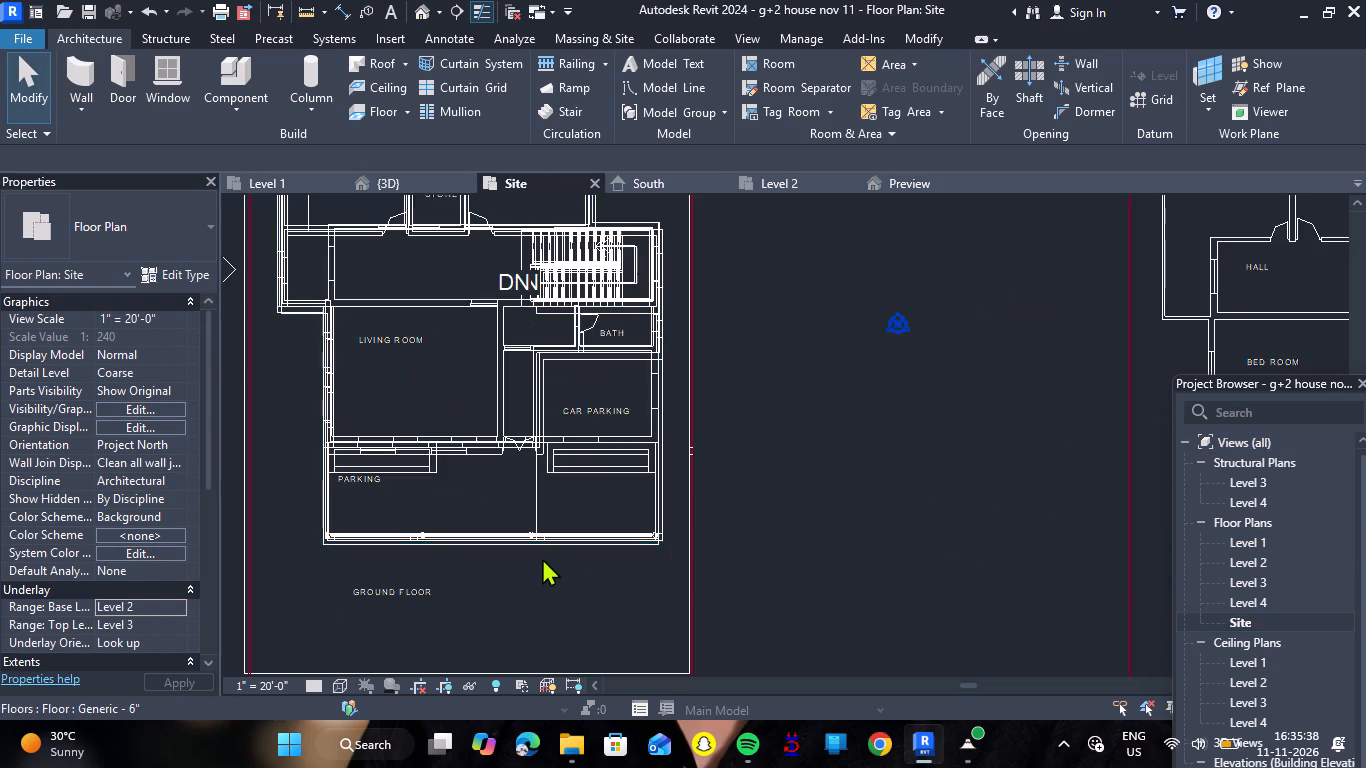
pyautogui.scroll(3, 398, 556)
pyautogui.scroll(-2, 350, 526)
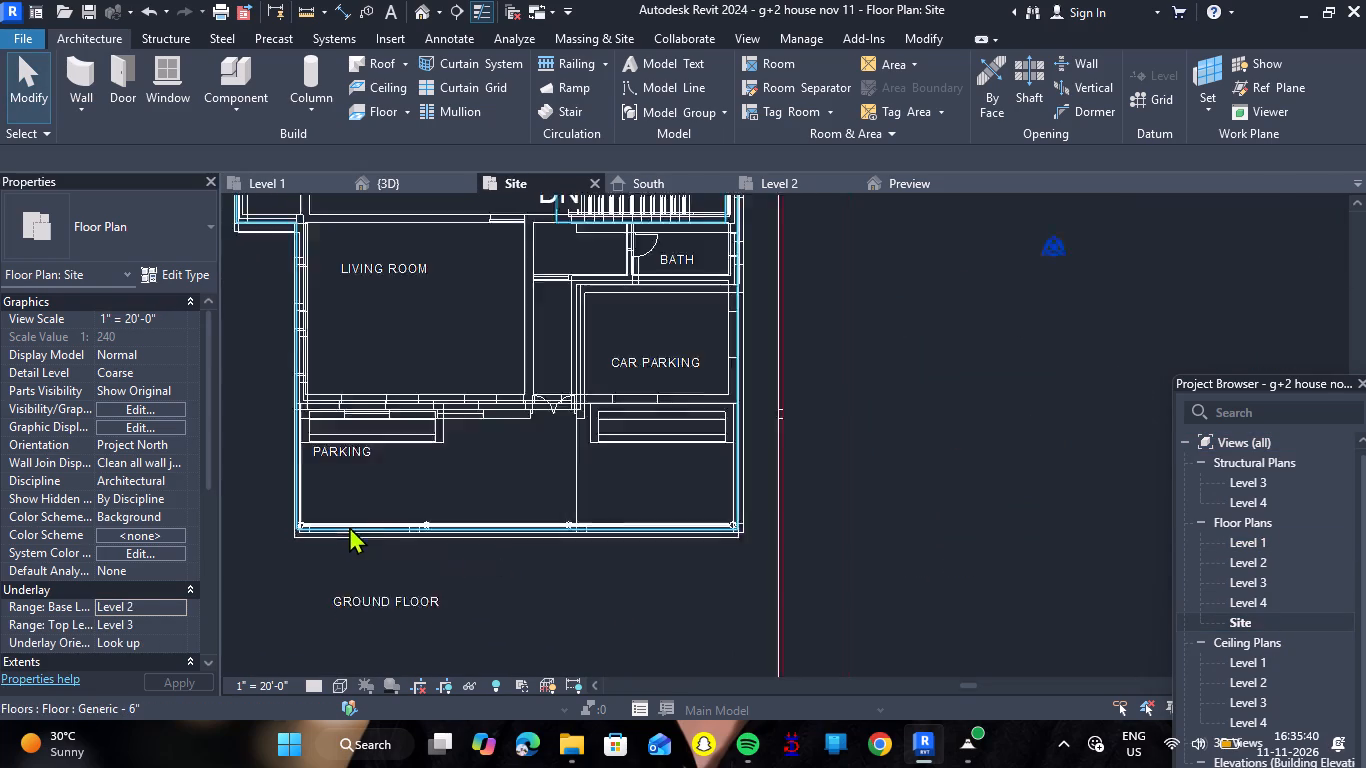
pyautogui.scroll(-1, 349, 526)
pyautogui.click(372, 175)
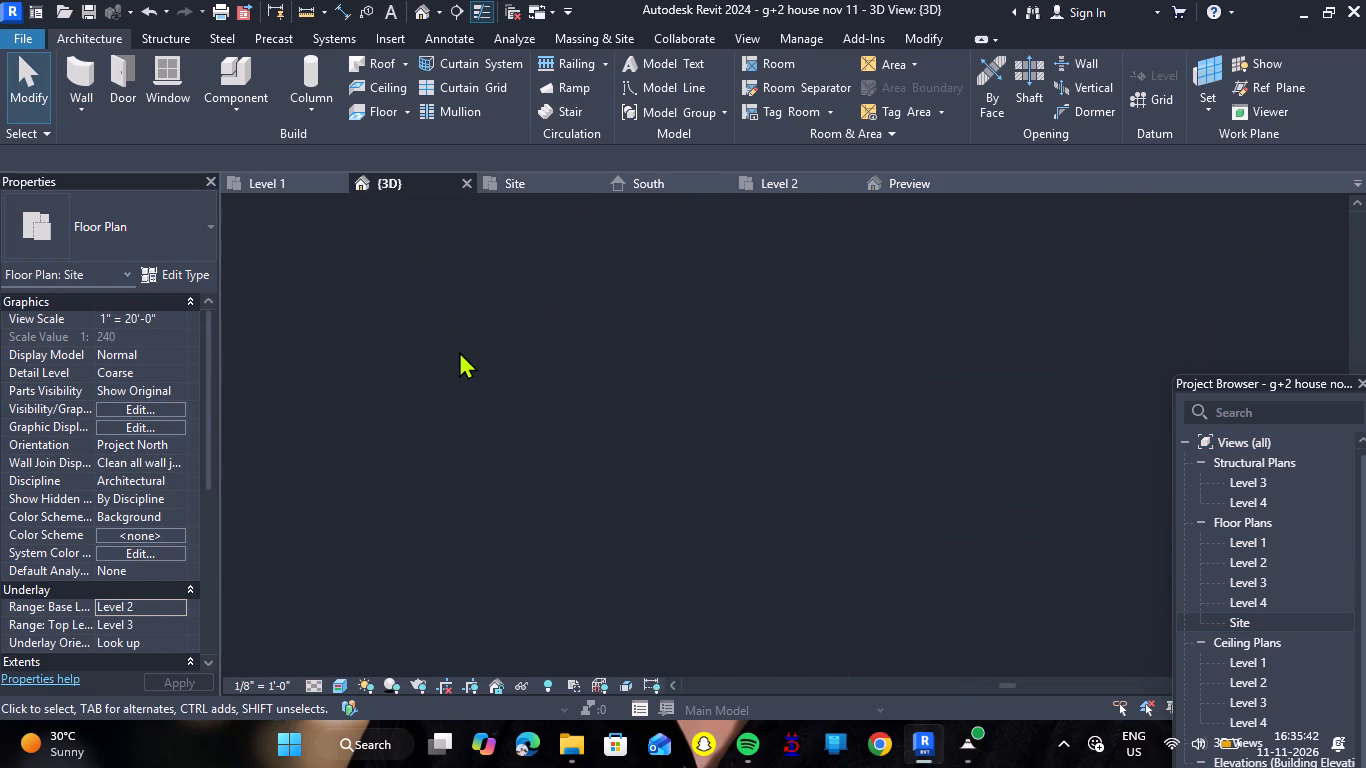
pyautogui.scroll(6, 548, 572)
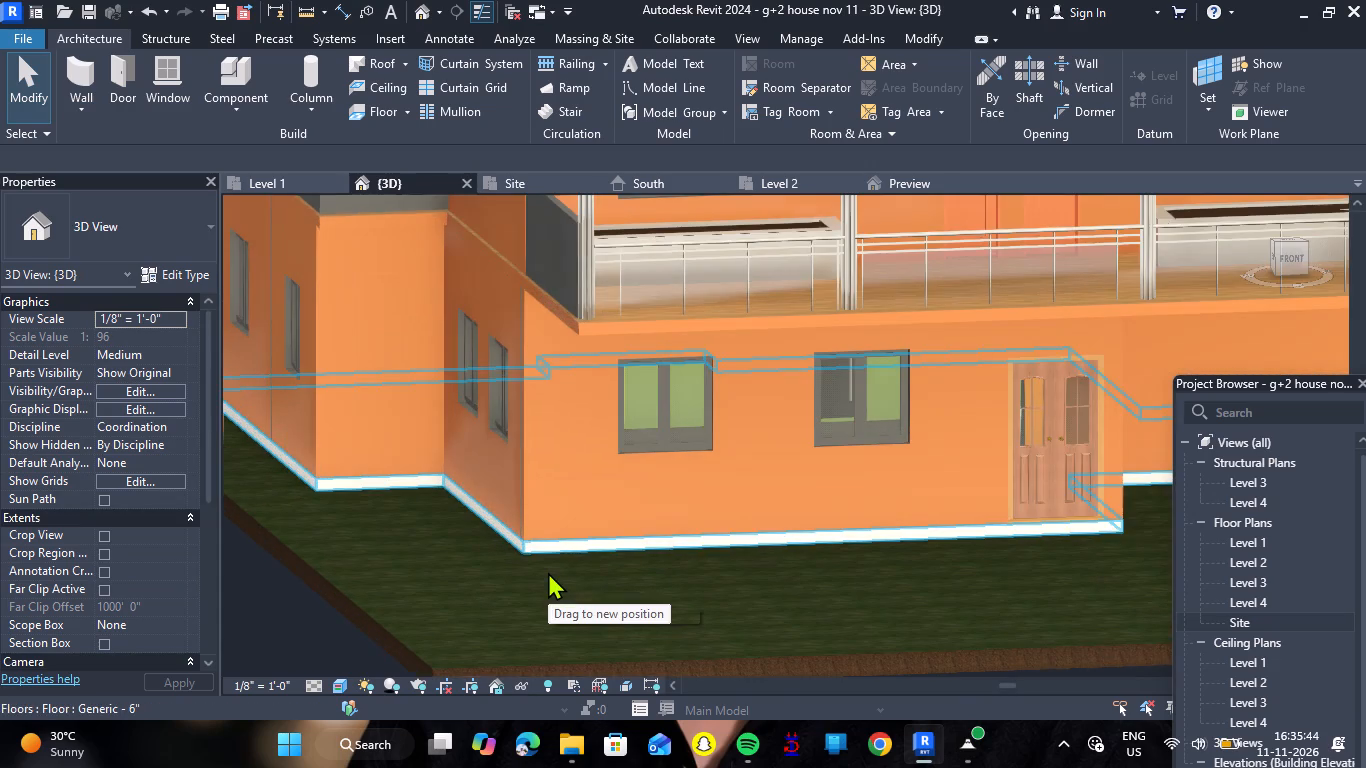
pyautogui.scroll(-3, 575, 567)
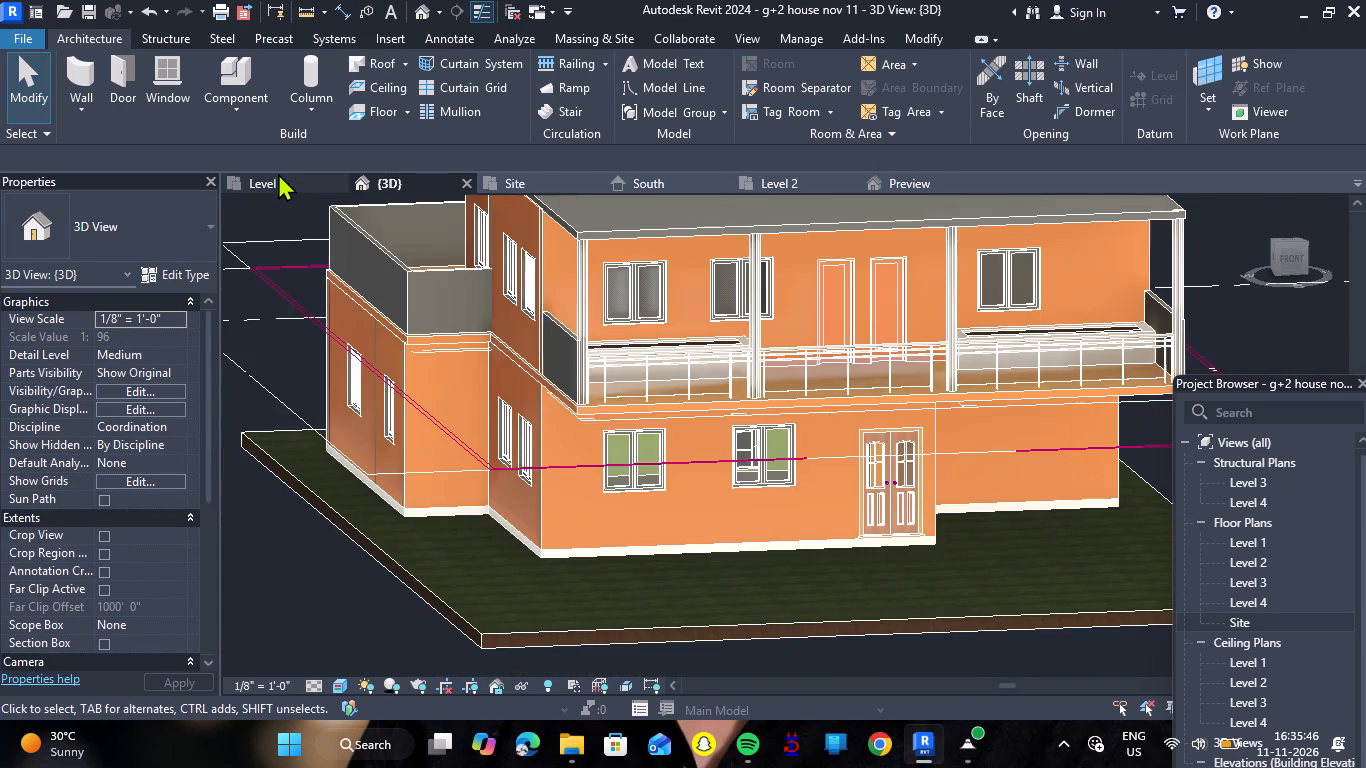
pyautogui.click(278, 173)
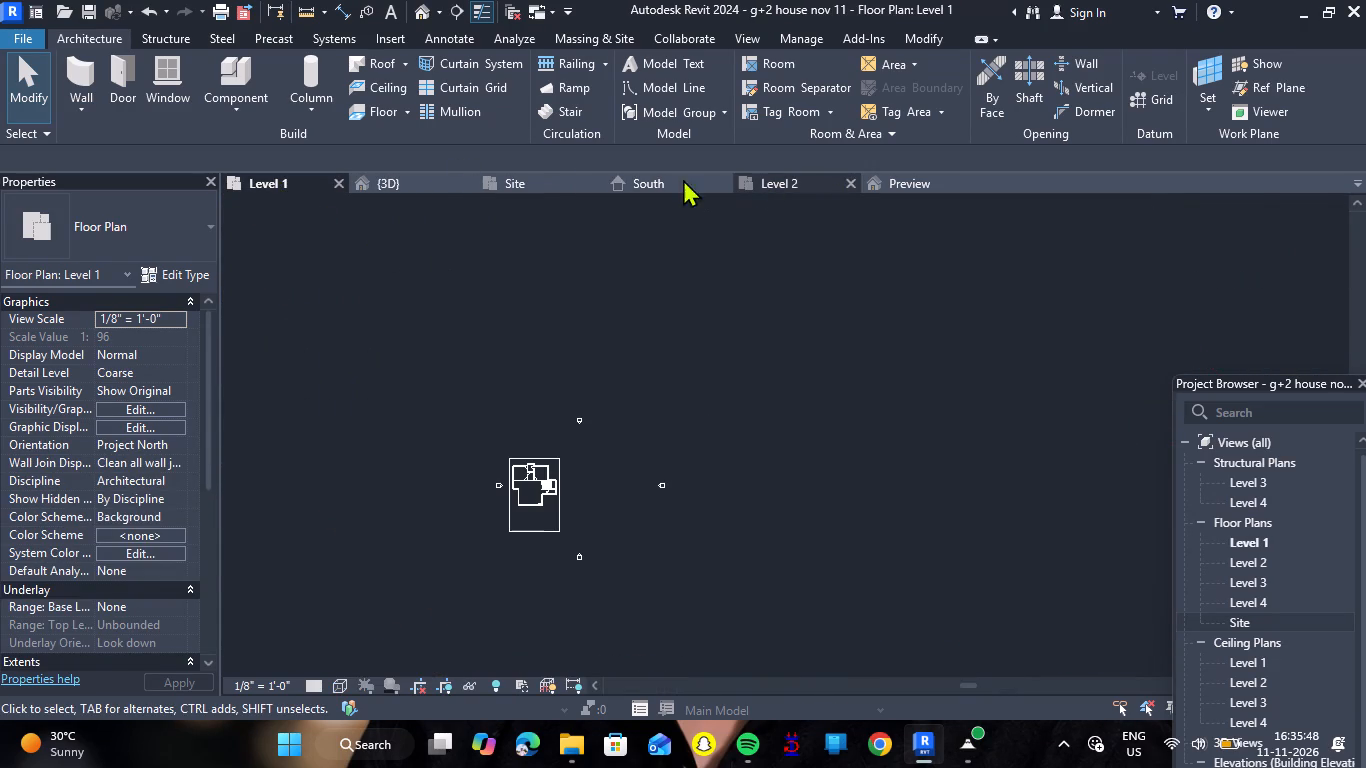
# Set up a Generic - 4" wall in the Site plan, try Level 1 as its height limit, and reset the wall constraints.
pyautogui.click(525, 179)
pyautogui.scroll(-6, 573, 354)
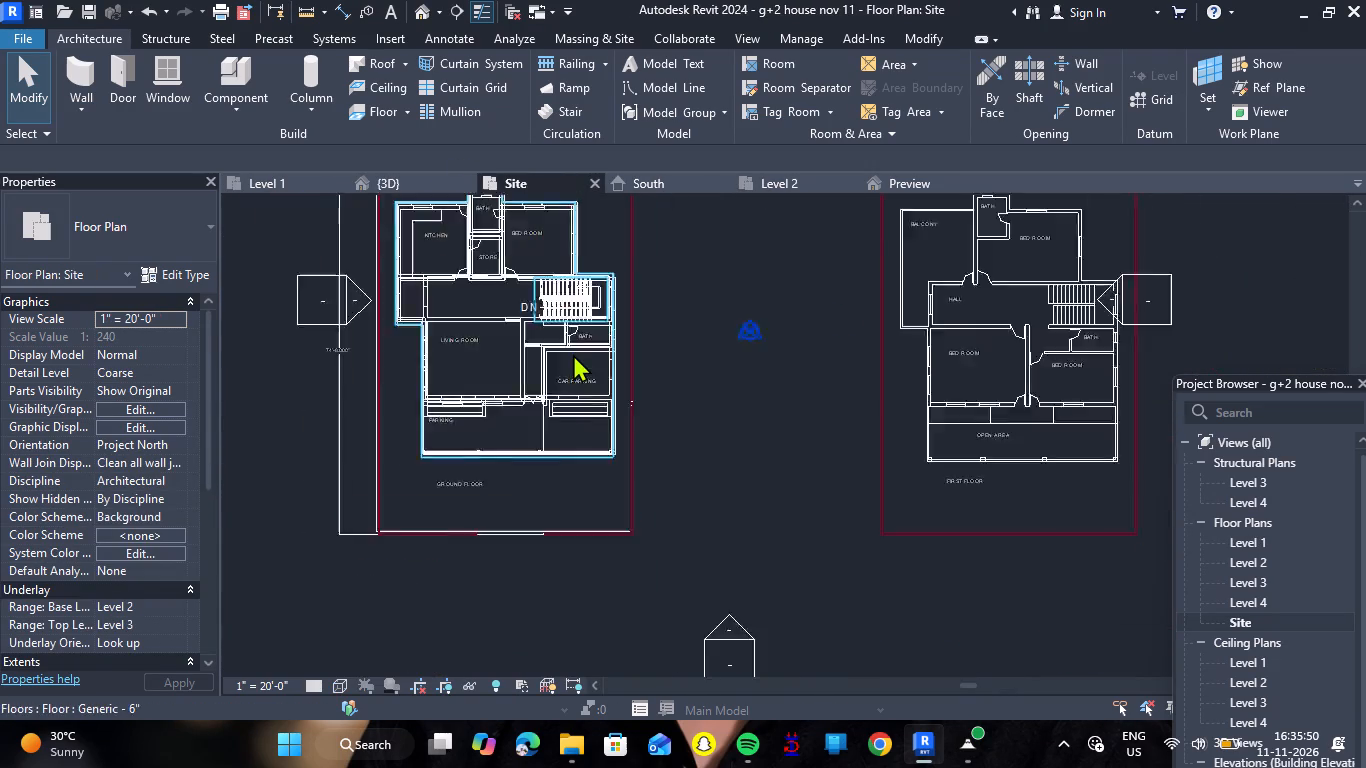
pyautogui.scroll(-2, 573, 354)
pyautogui.scroll(4, 480, 231)
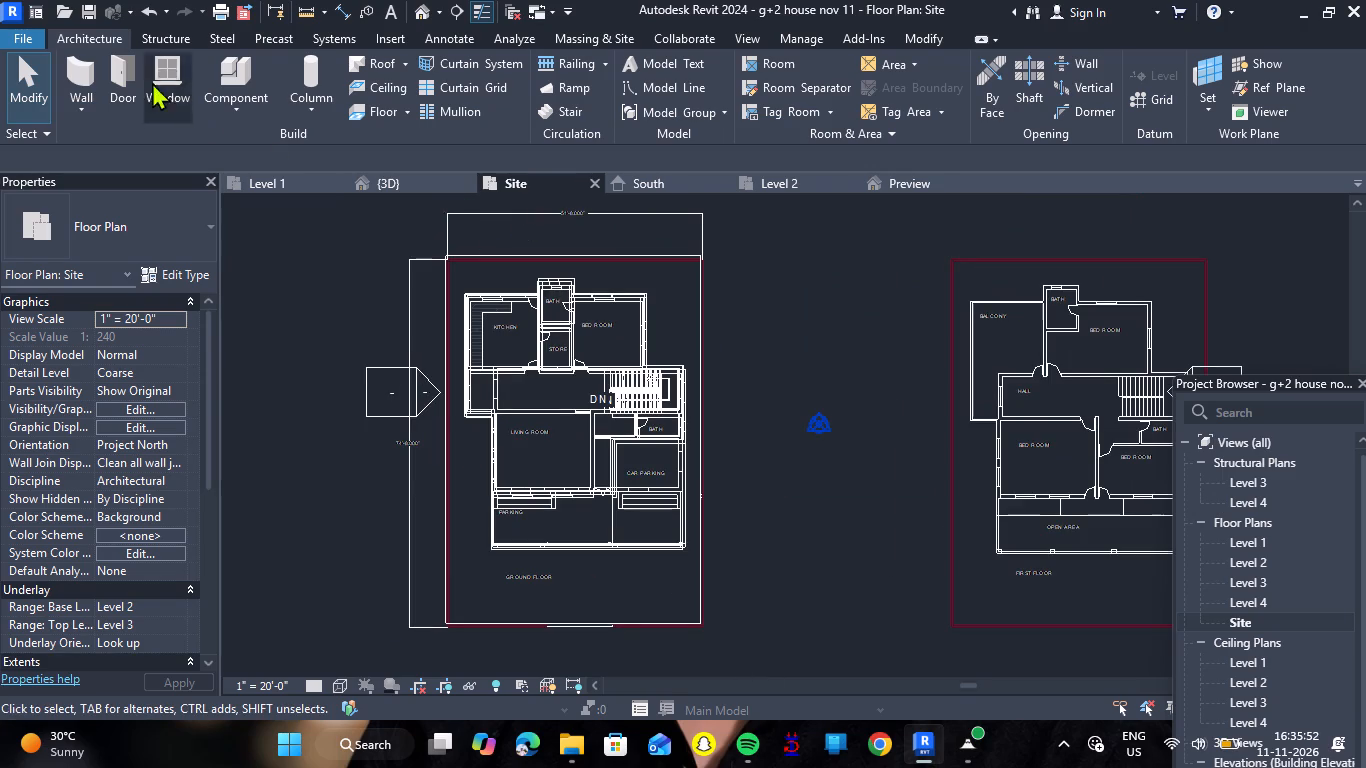
pyautogui.click(88, 71)
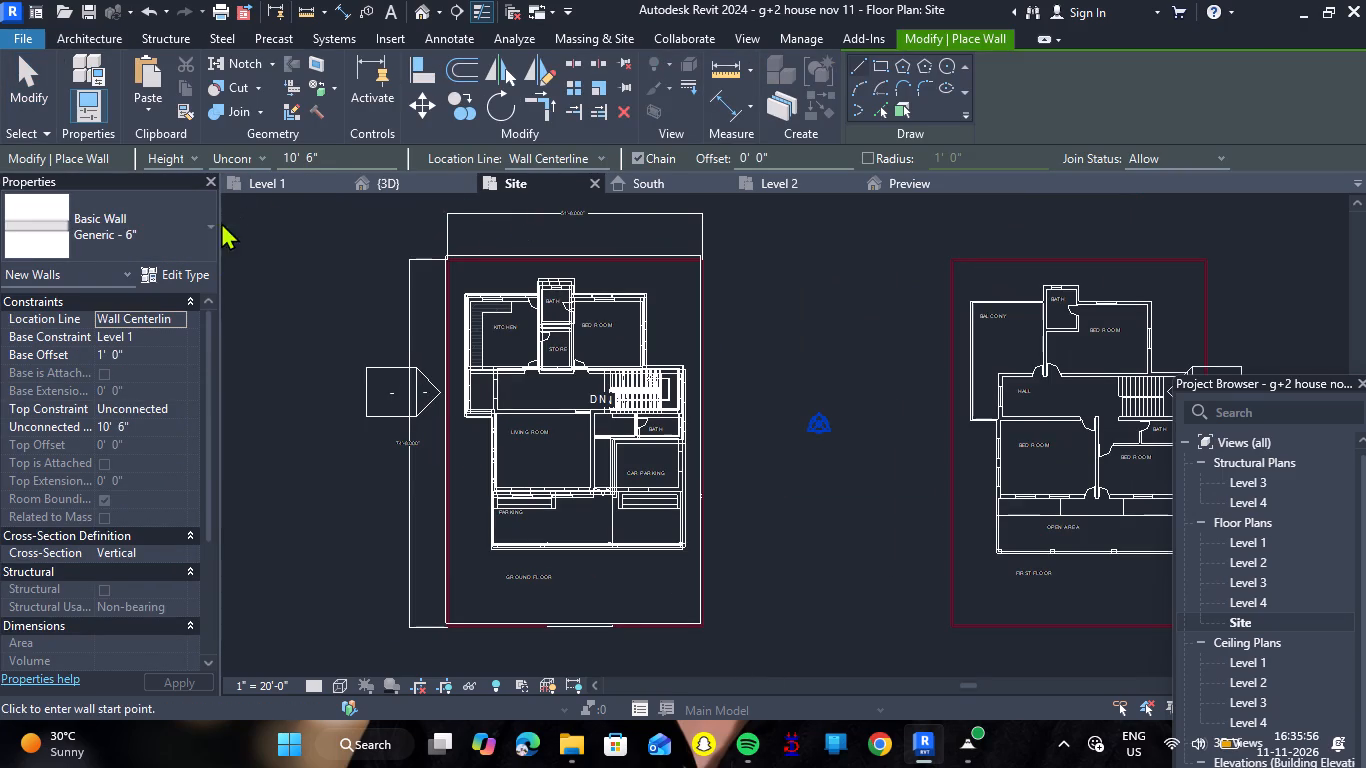
pyautogui.click(212, 228)
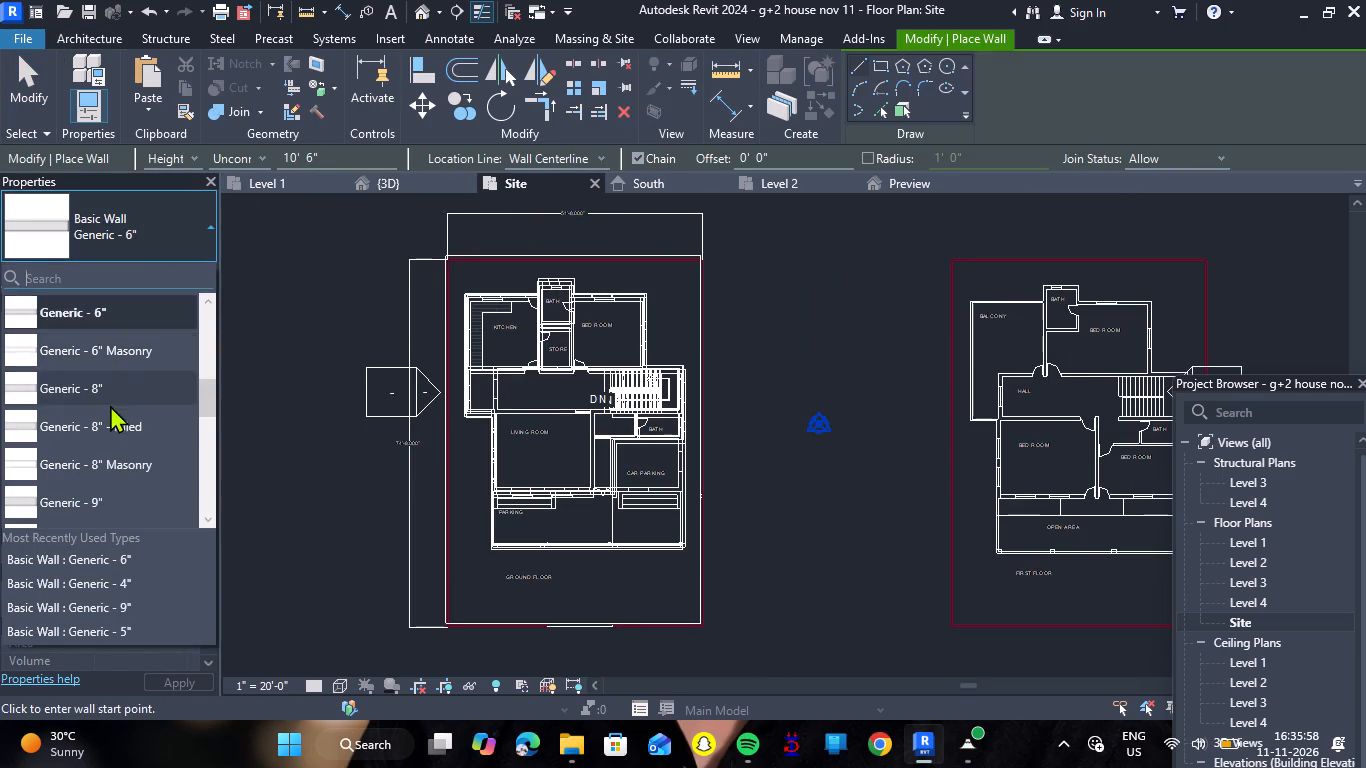
pyautogui.scroll(1, 115, 397)
pyautogui.doubleClick(115, 314)
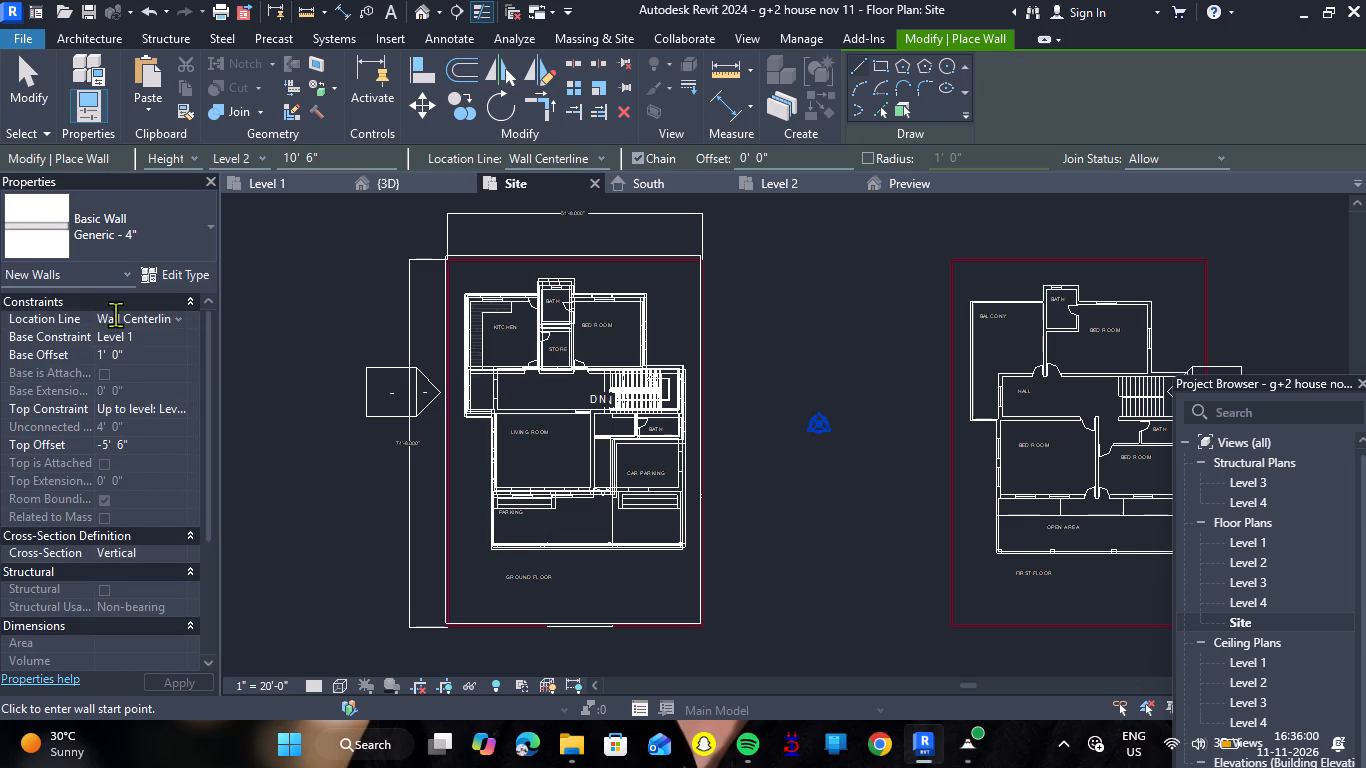
pyautogui.click(260, 159)
pyautogui.click(249, 185)
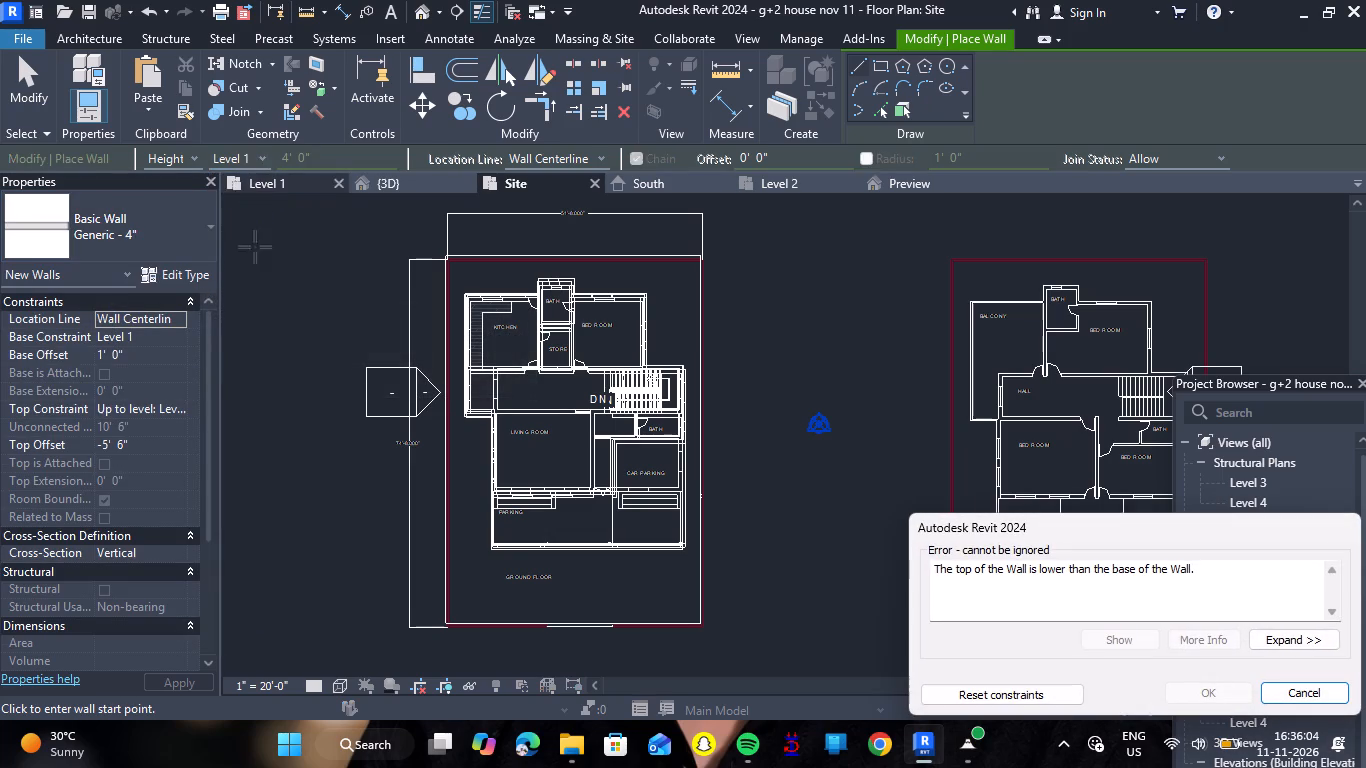
pyautogui.click(1032, 694)
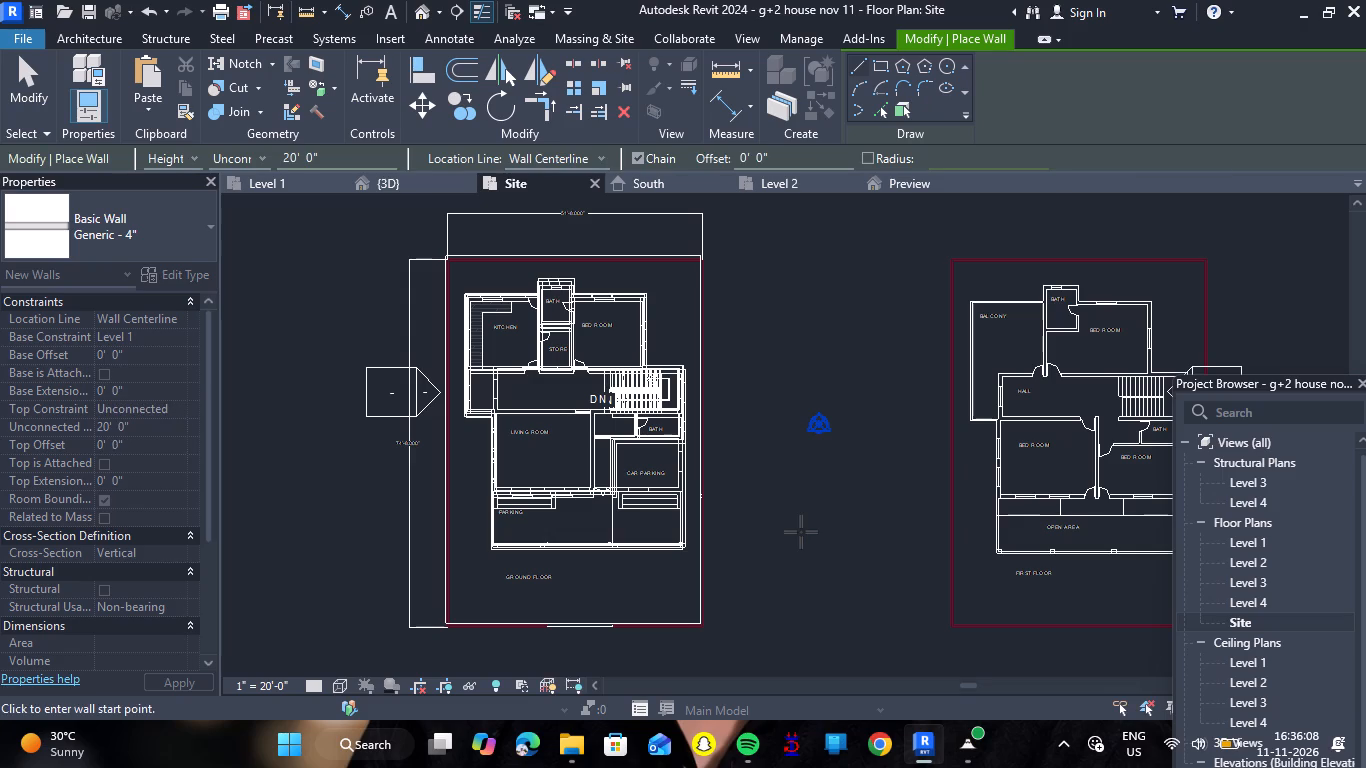
# Place the Generic - 4" wall in the Site plan with Pick Lines, along the toposolid's boundary edge west of the house.
pyautogui.click(286, 187)
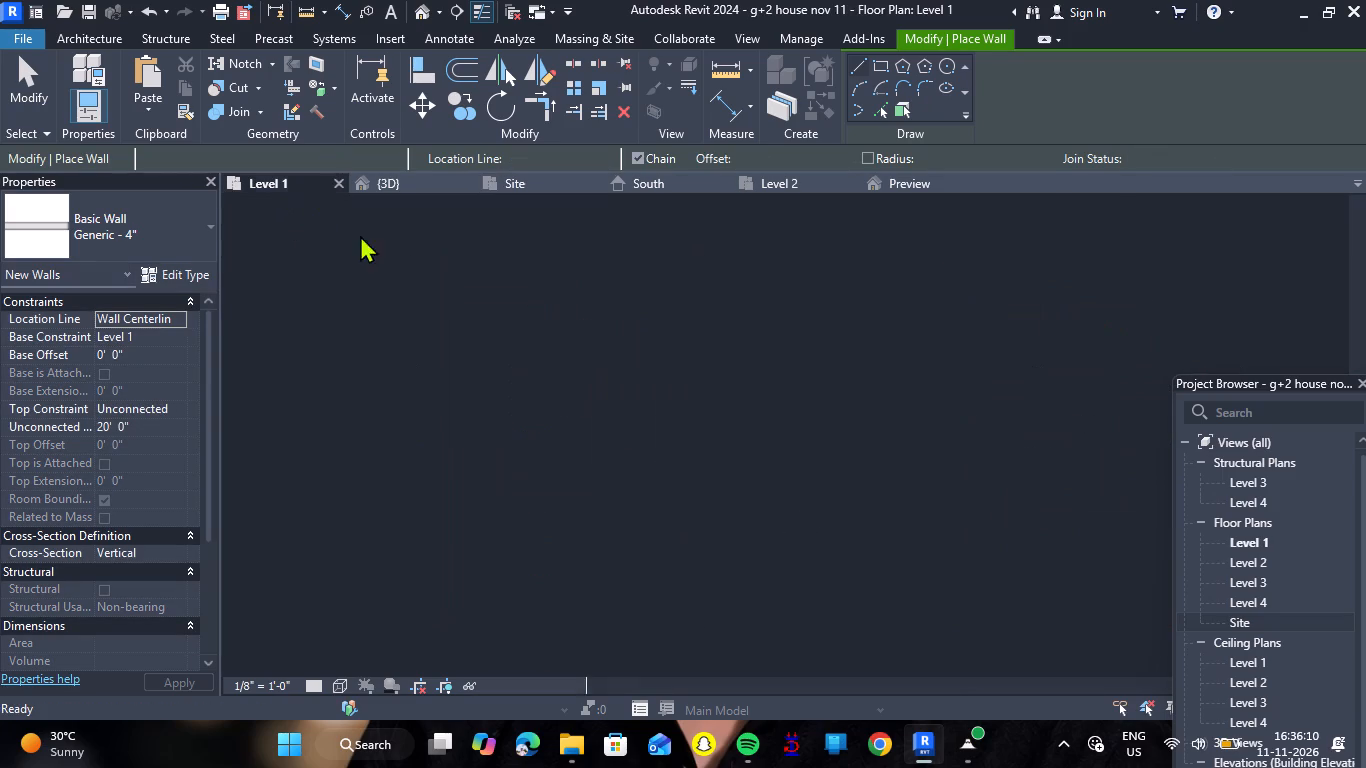
pyautogui.click(516, 184)
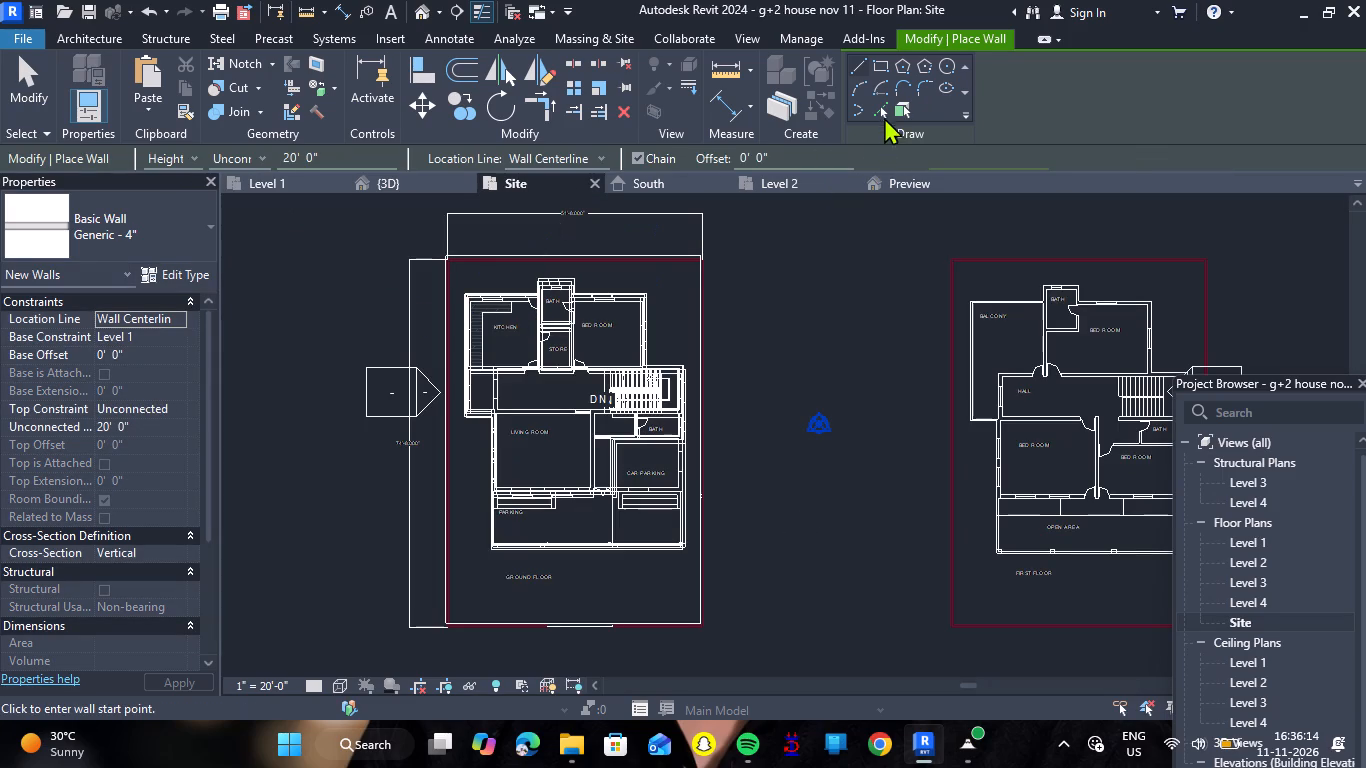
pyautogui.click(884, 112)
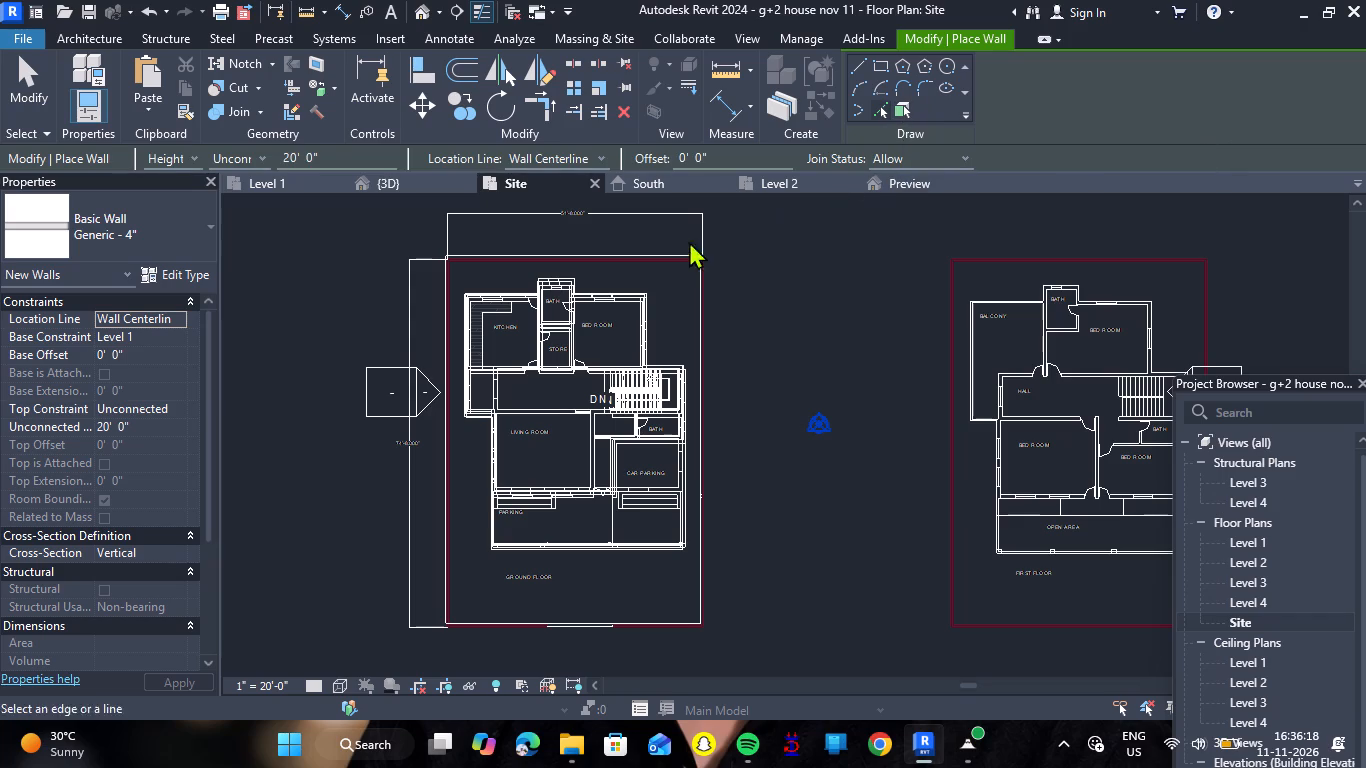
pyautogui.scroll(12, 432, 407)
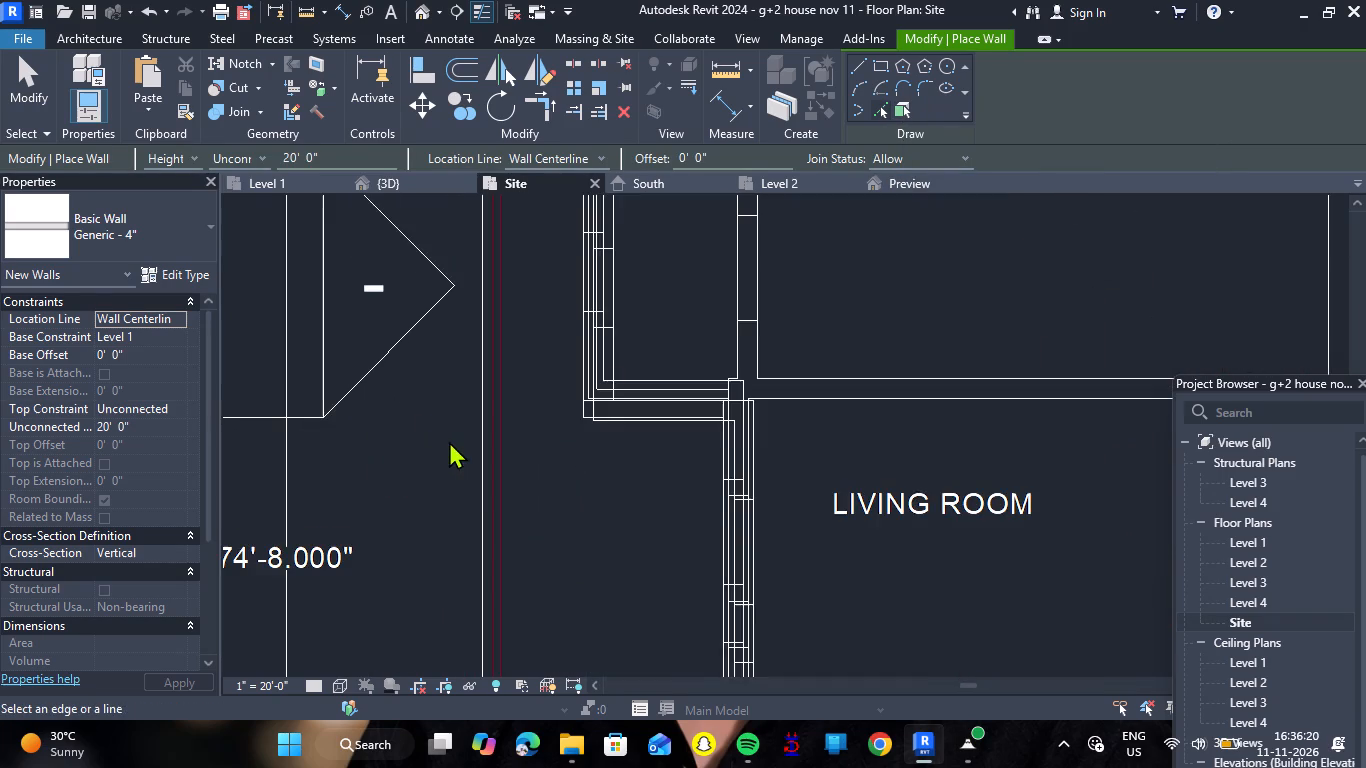
pyautogui.scroll(-11, 470, 452)
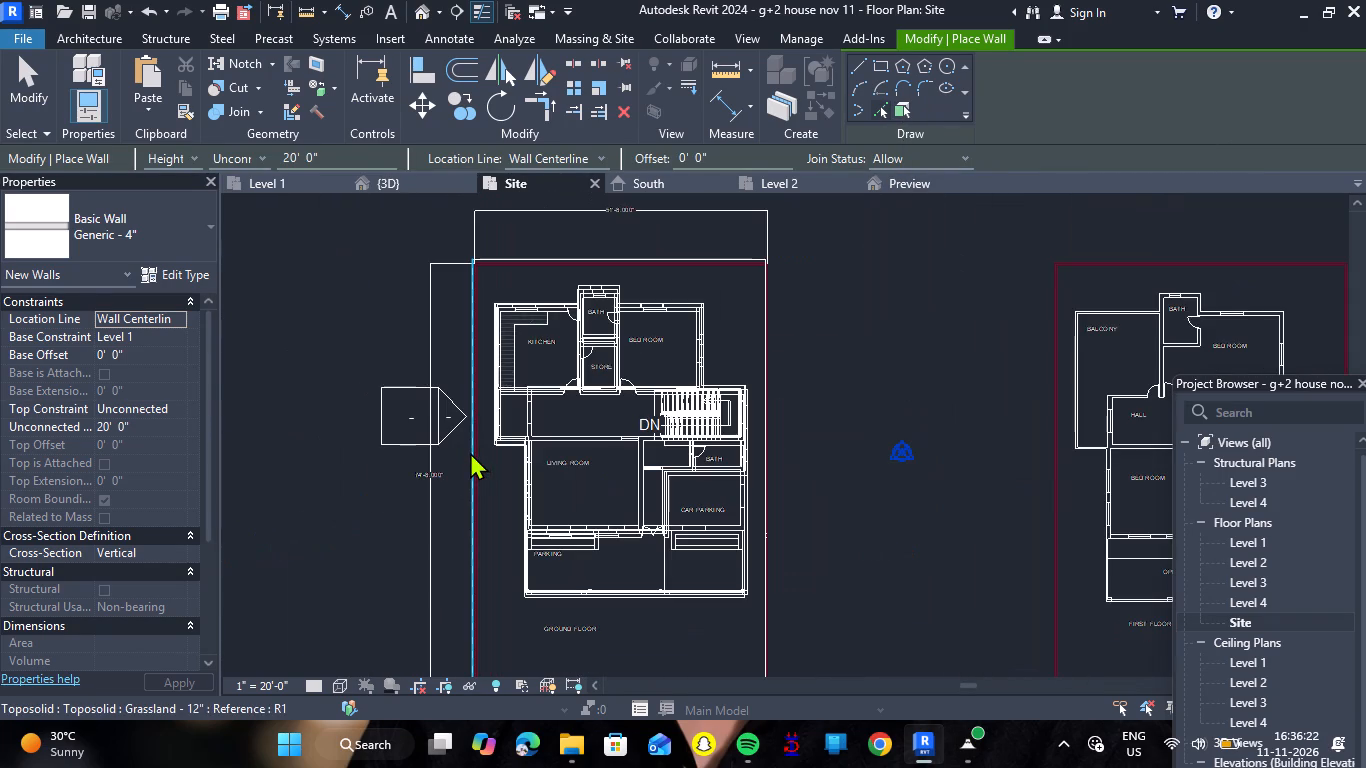
pyautogui.scroll(3, 470, 452)
pyautogui.scroll(-2, 471, 452)
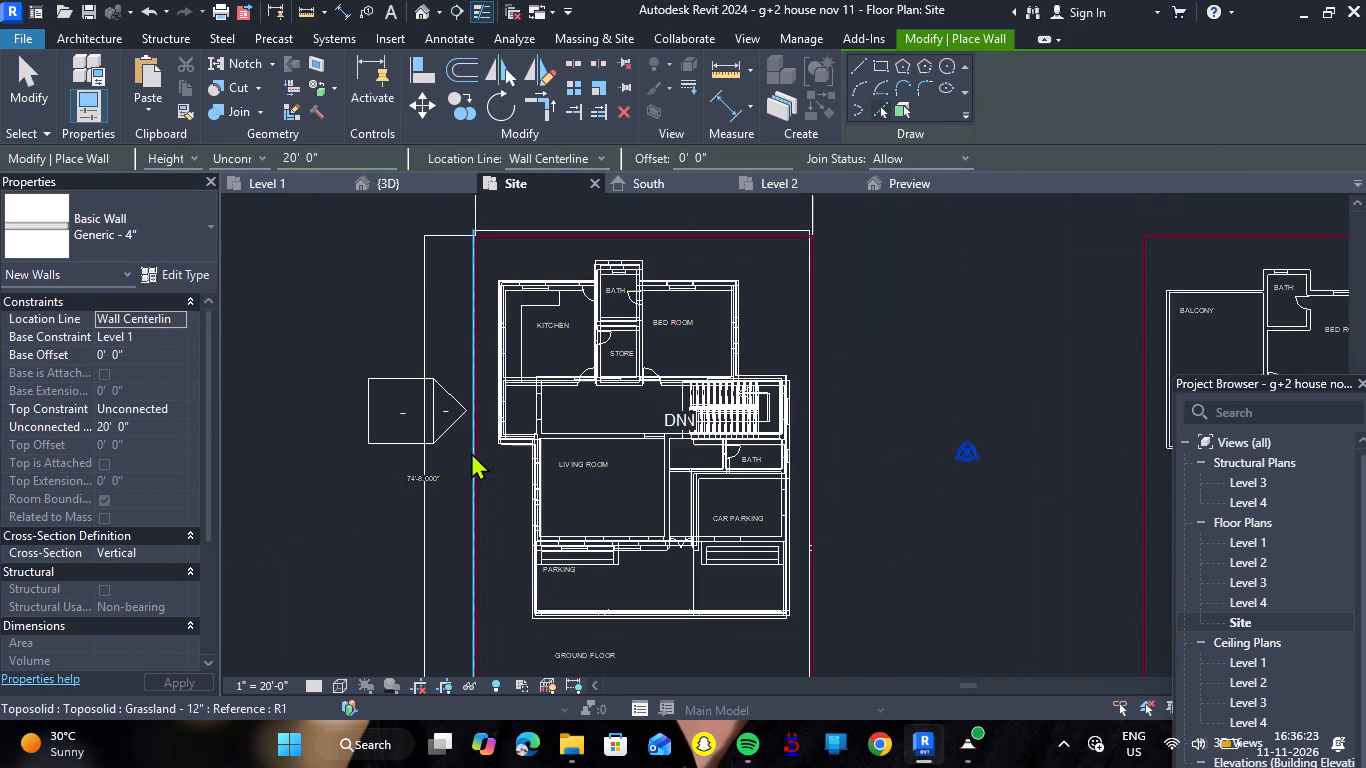
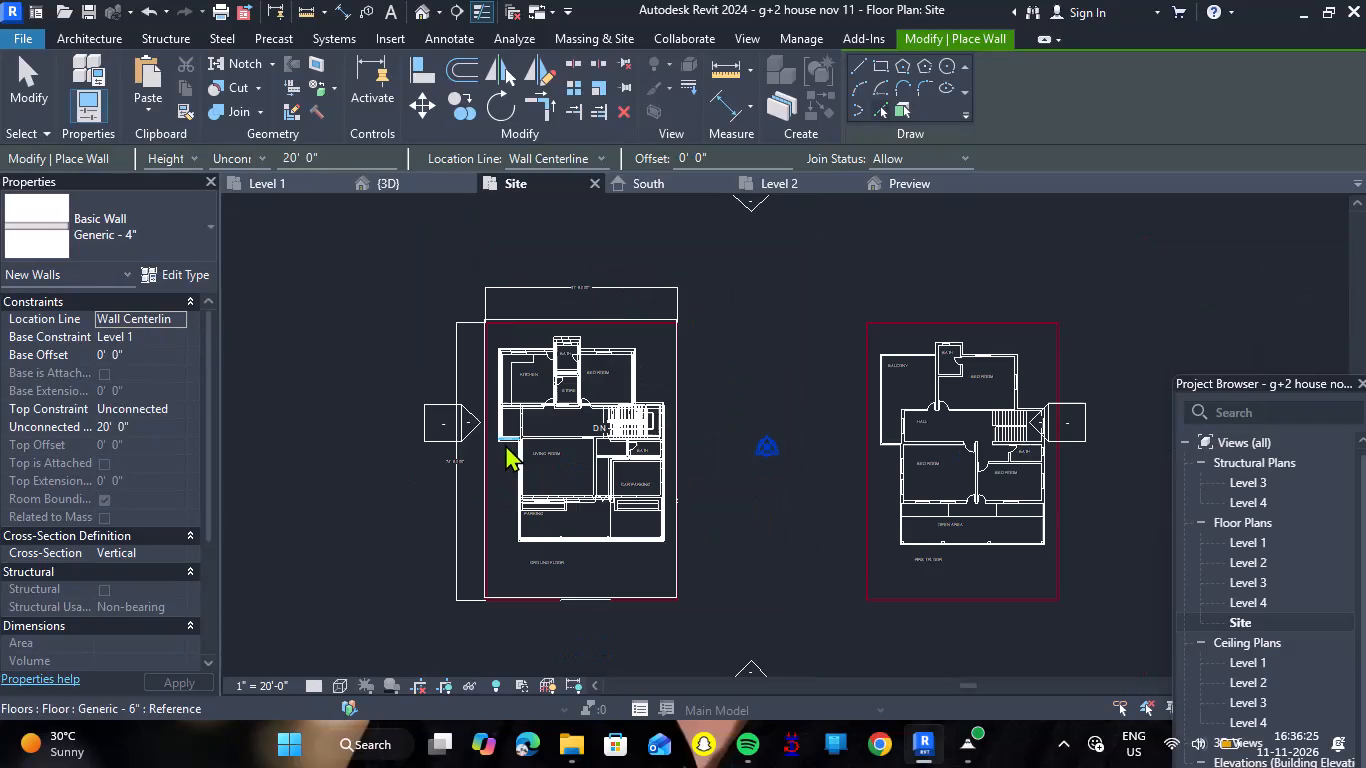
# Nudge the Grassland - 12" toposolid in the Site plan until its edges line up with the imported site boundary.
pyautogui.press('Escape')
pyautogui.click(525, 317)
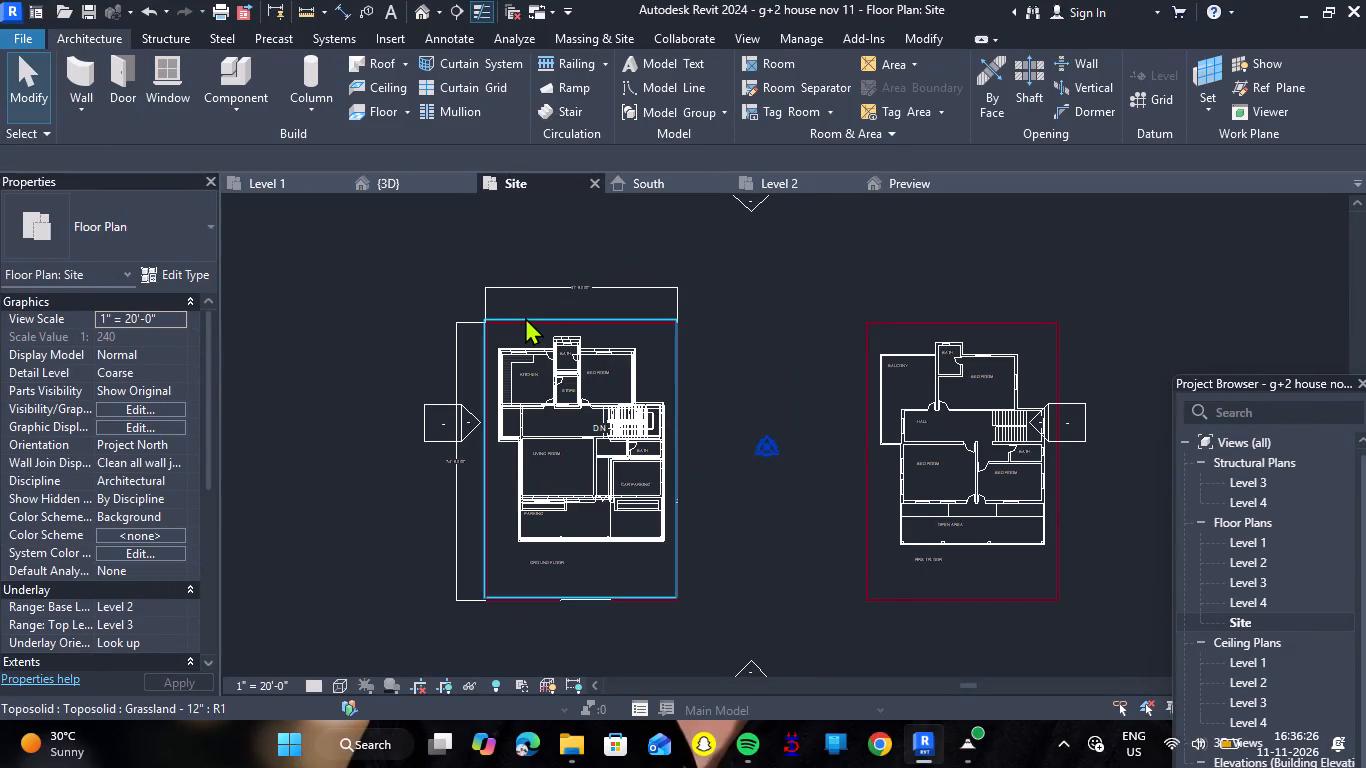
pyautogui.scroll(10, 525, 317)
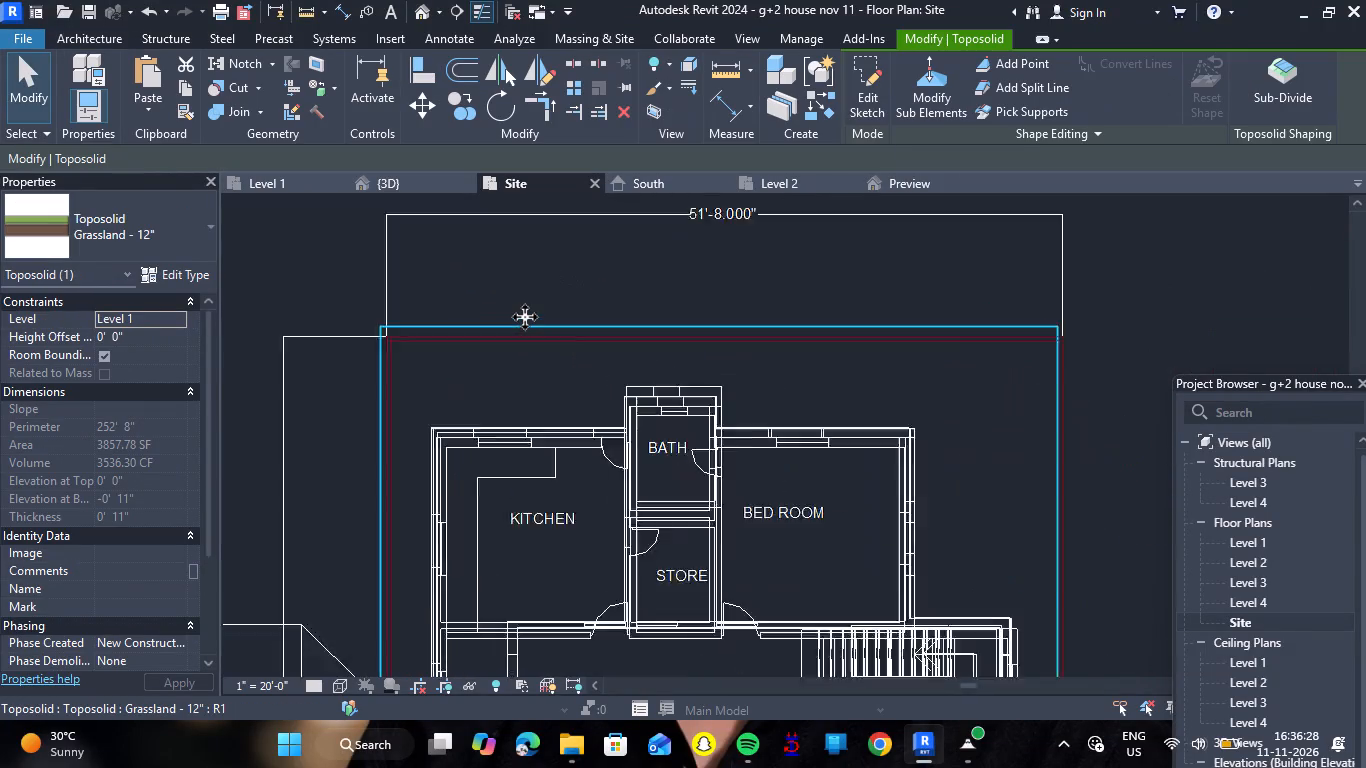
pyautogui.press('Down')
pyautogui.press('Right')
pyautogui.press('Right')
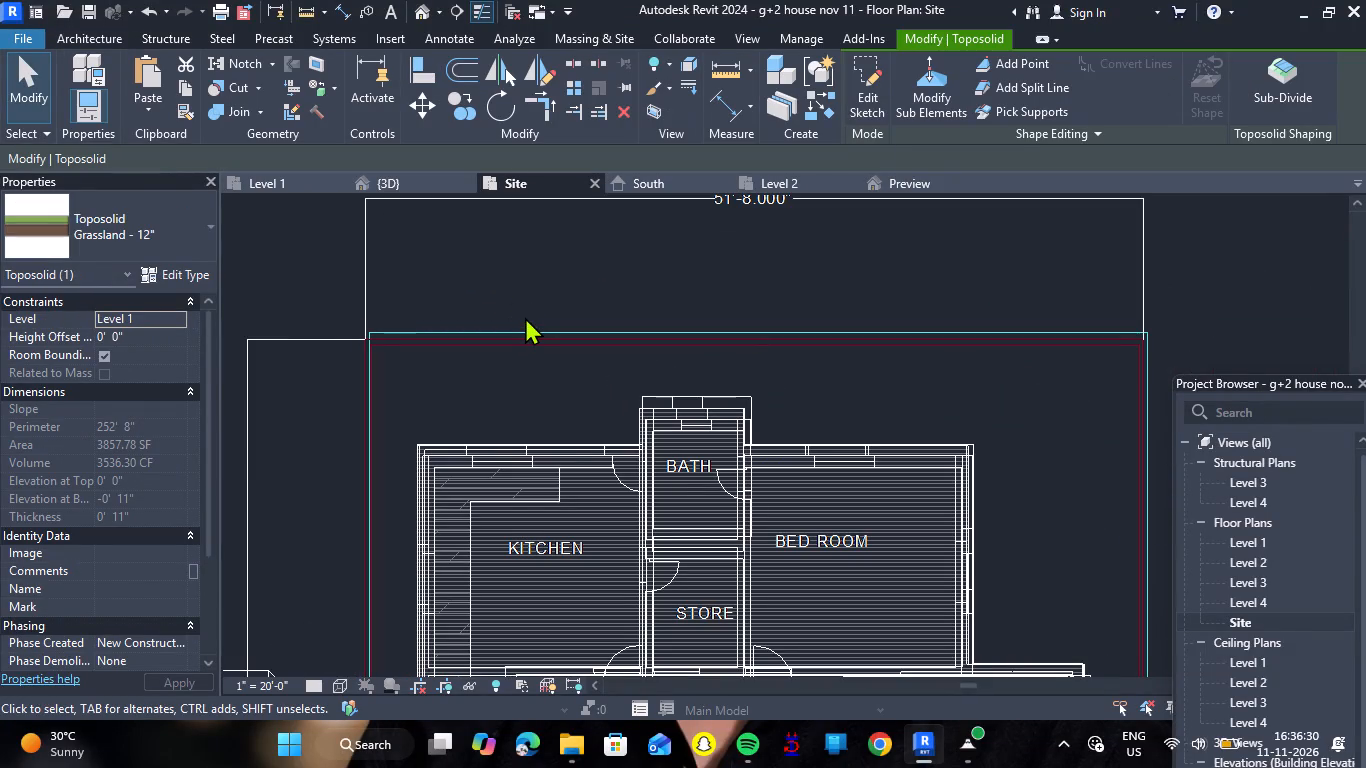
pyautogui.press('Down')
pyautogui.press('Left')
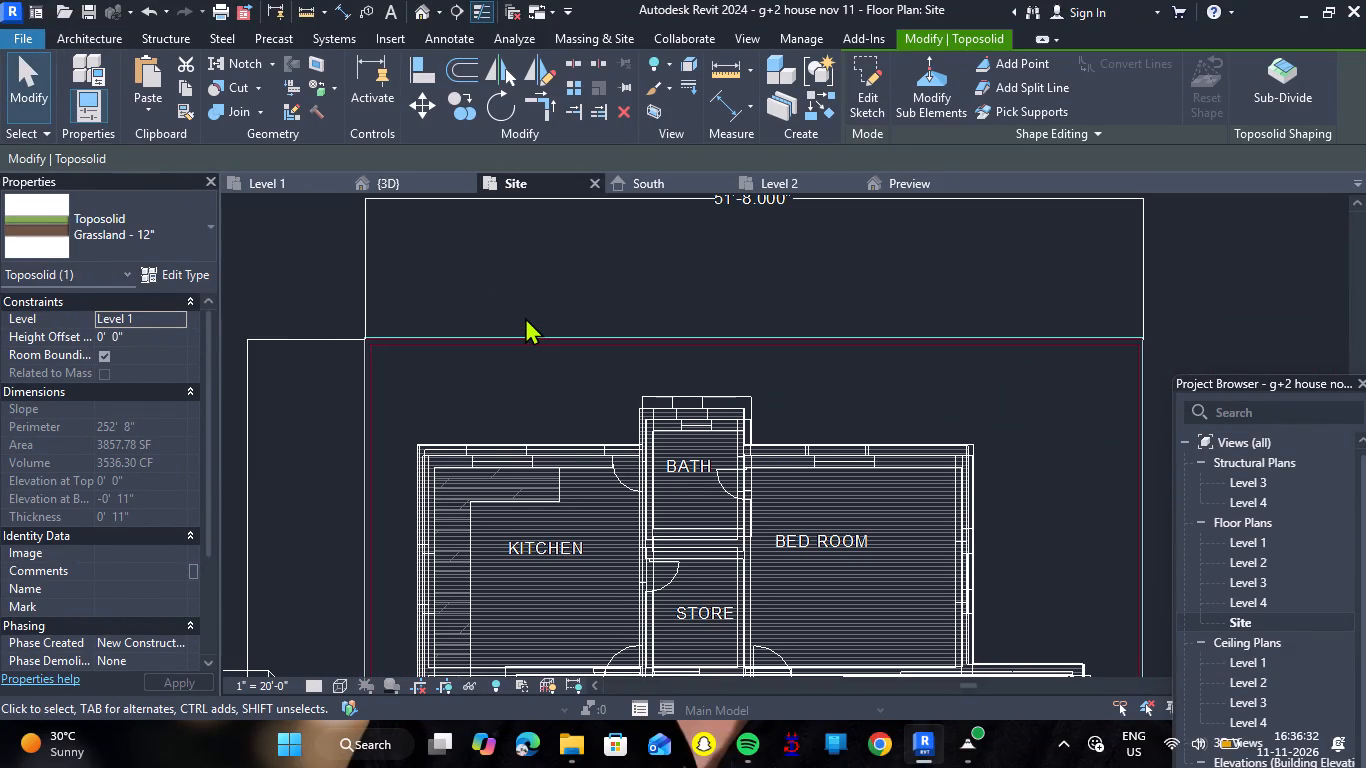
# Place Generic - 4" walls with Pick Lines along the toposolid's west and north edges in the Site plan.
pyautogui.click(101, 32)
pyautogui.click(77, 71)
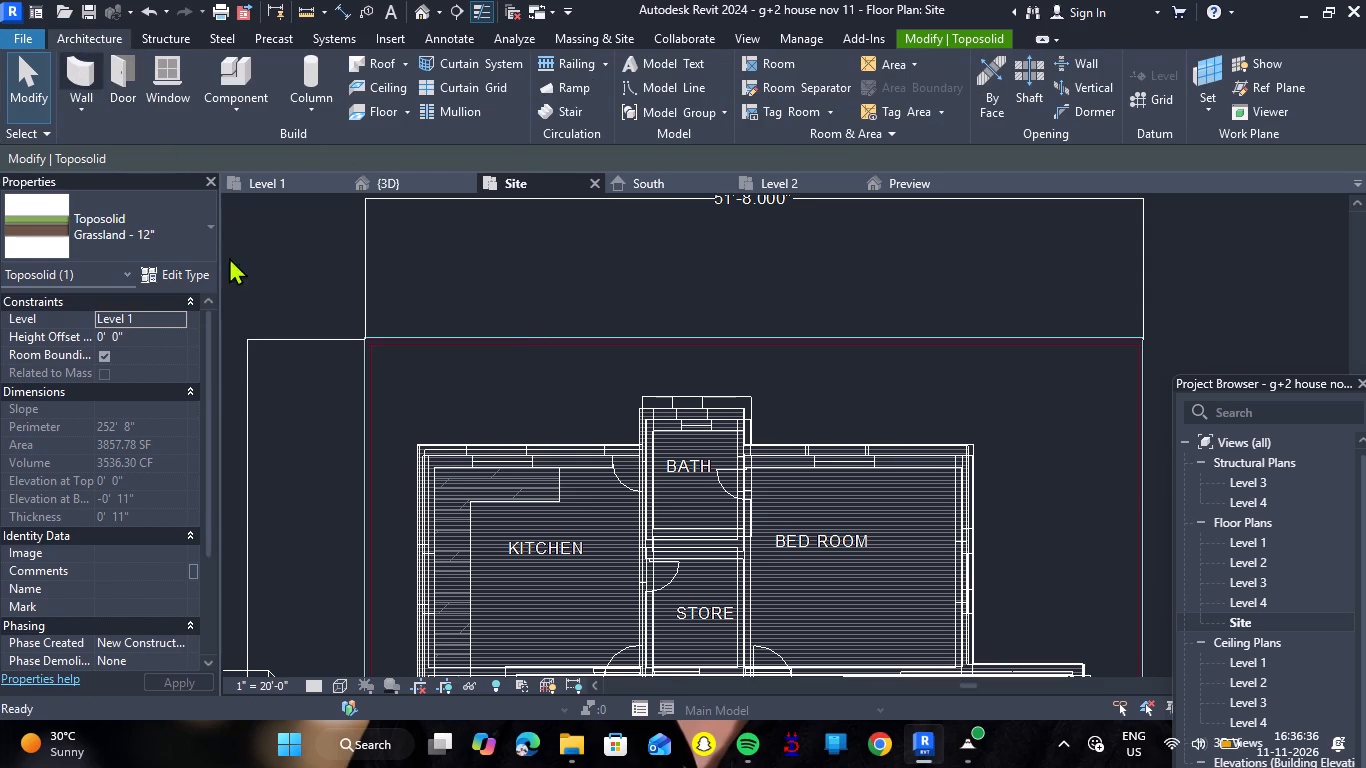
pyautogui.scroll(-4, 349, 365)
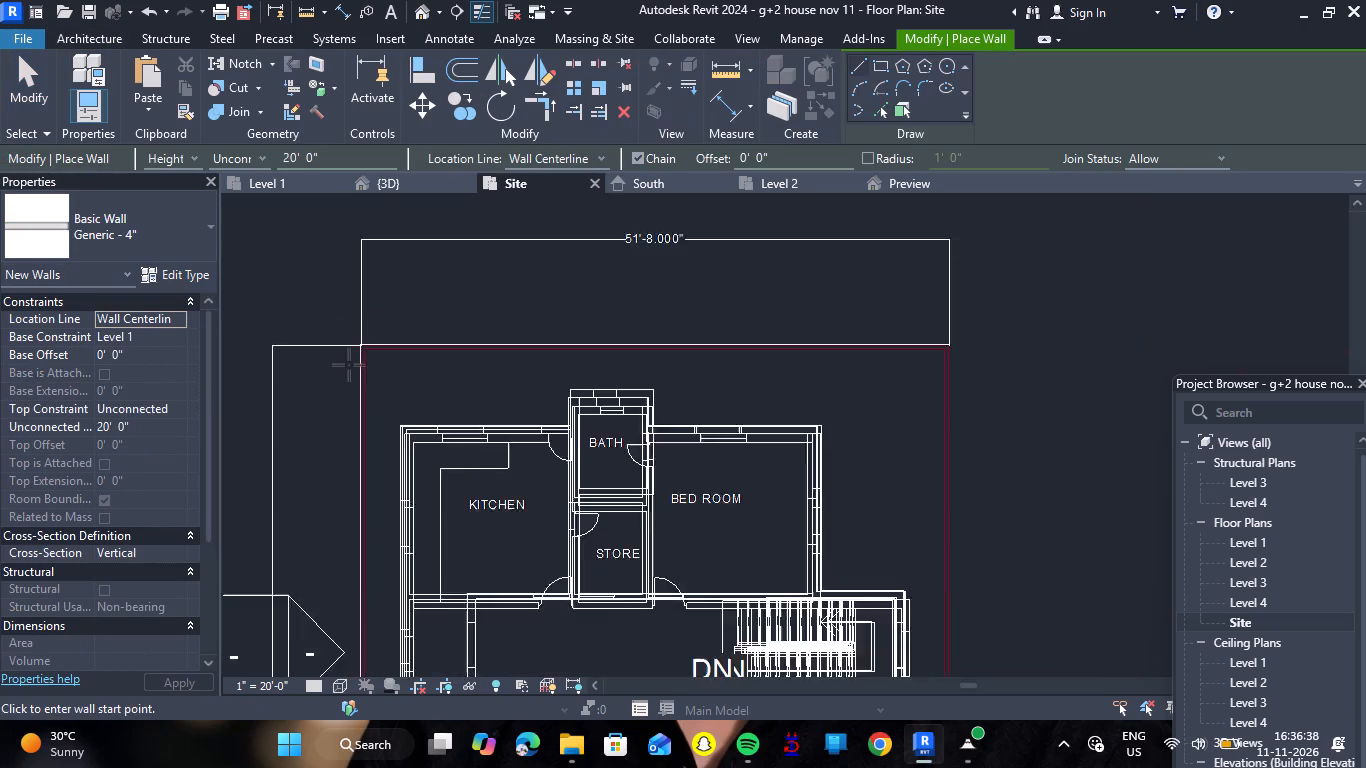
pyautogui.scroll(-3, 349, 365)
pyautogui.click(881, 115)
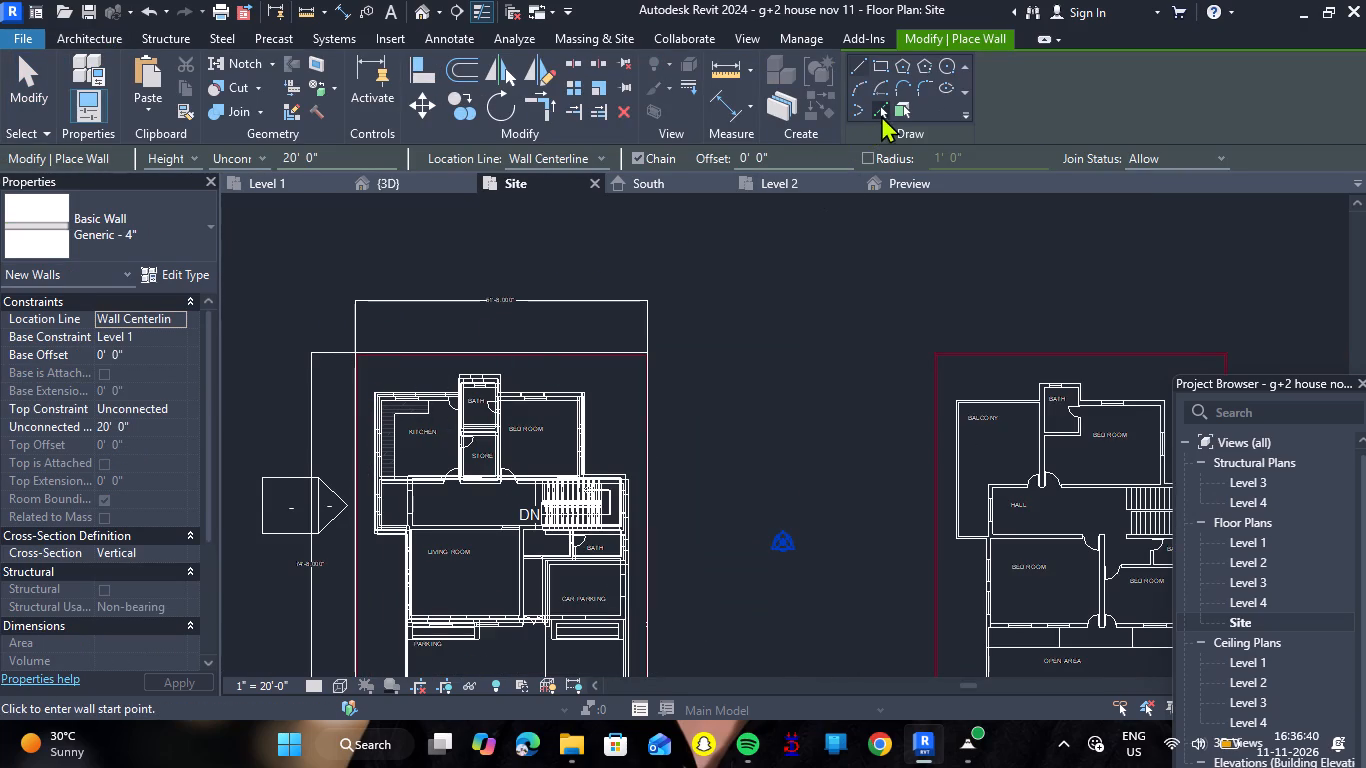
pyautogui.scroll(8, 359, 487)
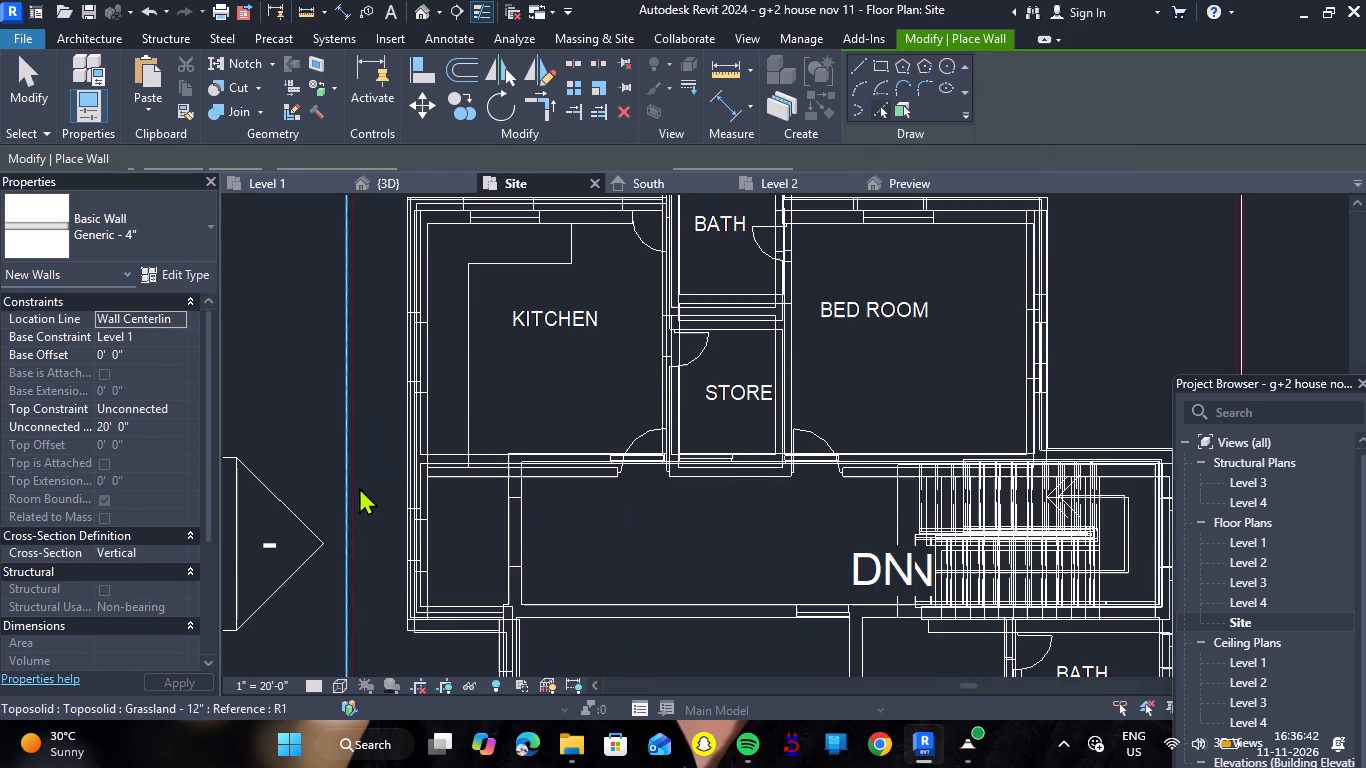
pyautogui.scroll(4, 349, 497)
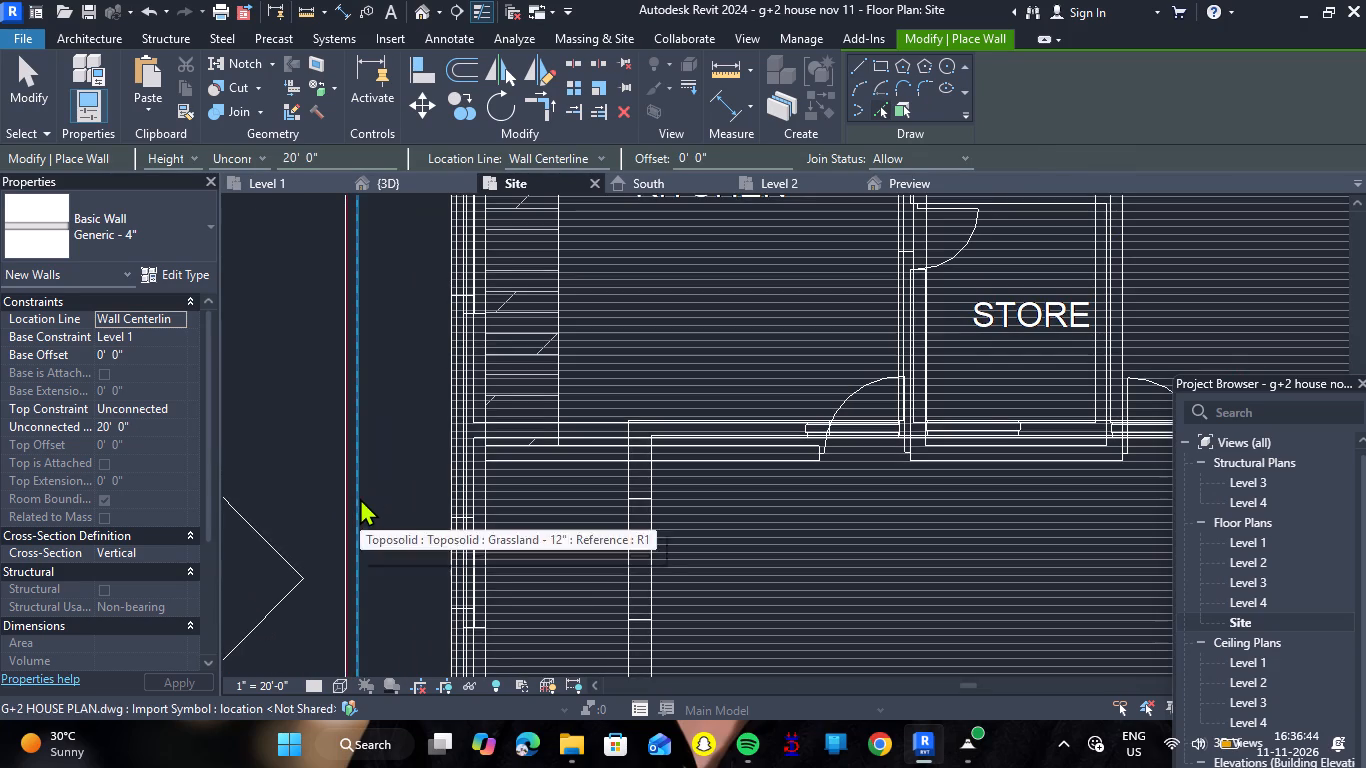
pyautogui.click(360, 498)
pyautogui.scroll(-9, 312, 490)
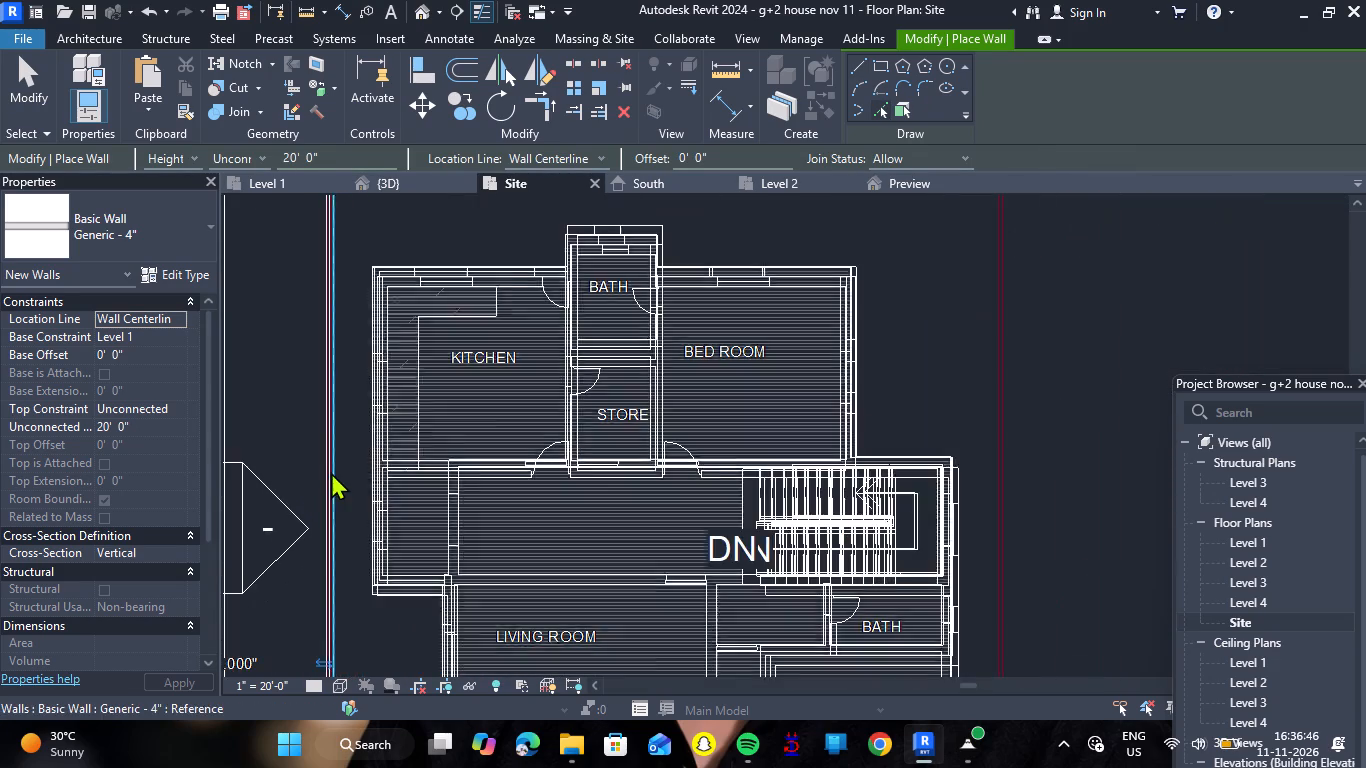
pyautogui.scroll(-1, 331, 472)
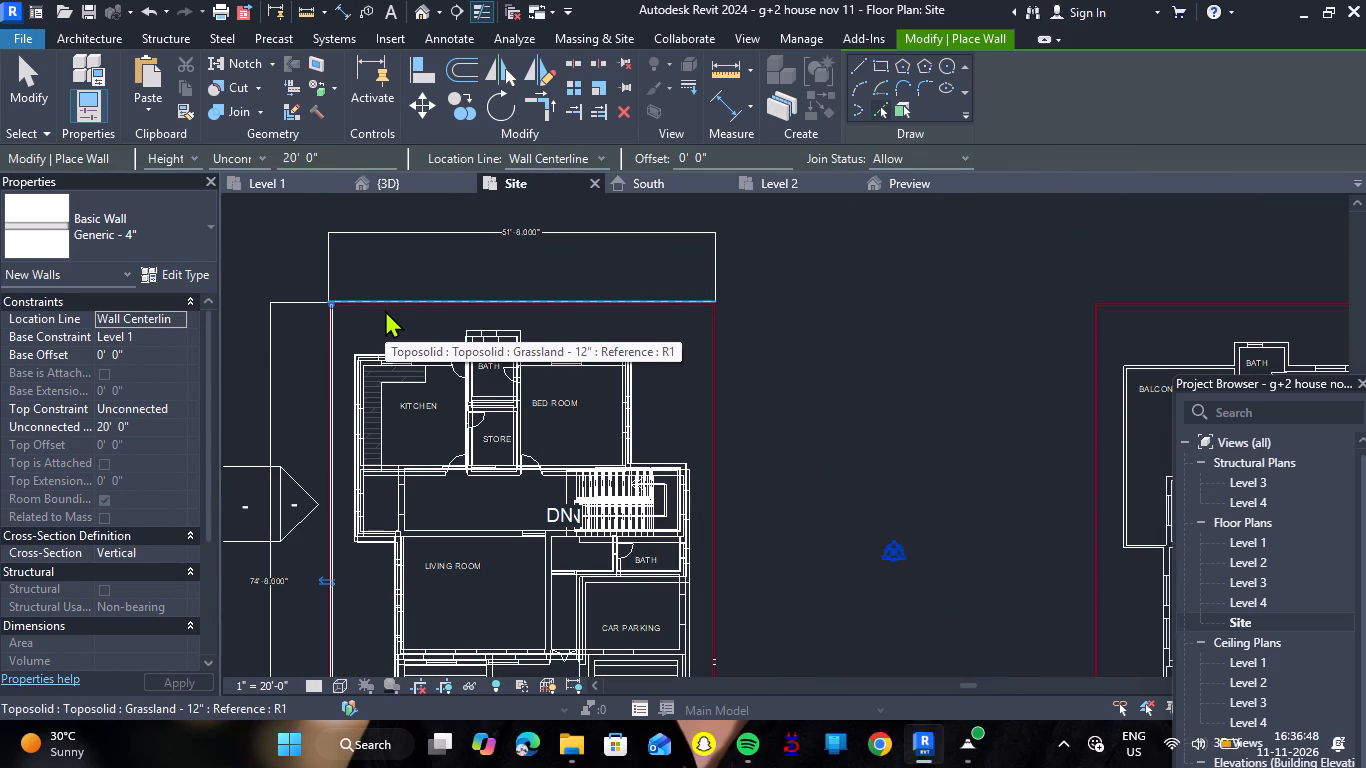
pyautogui.scroll(8, 392, 297)
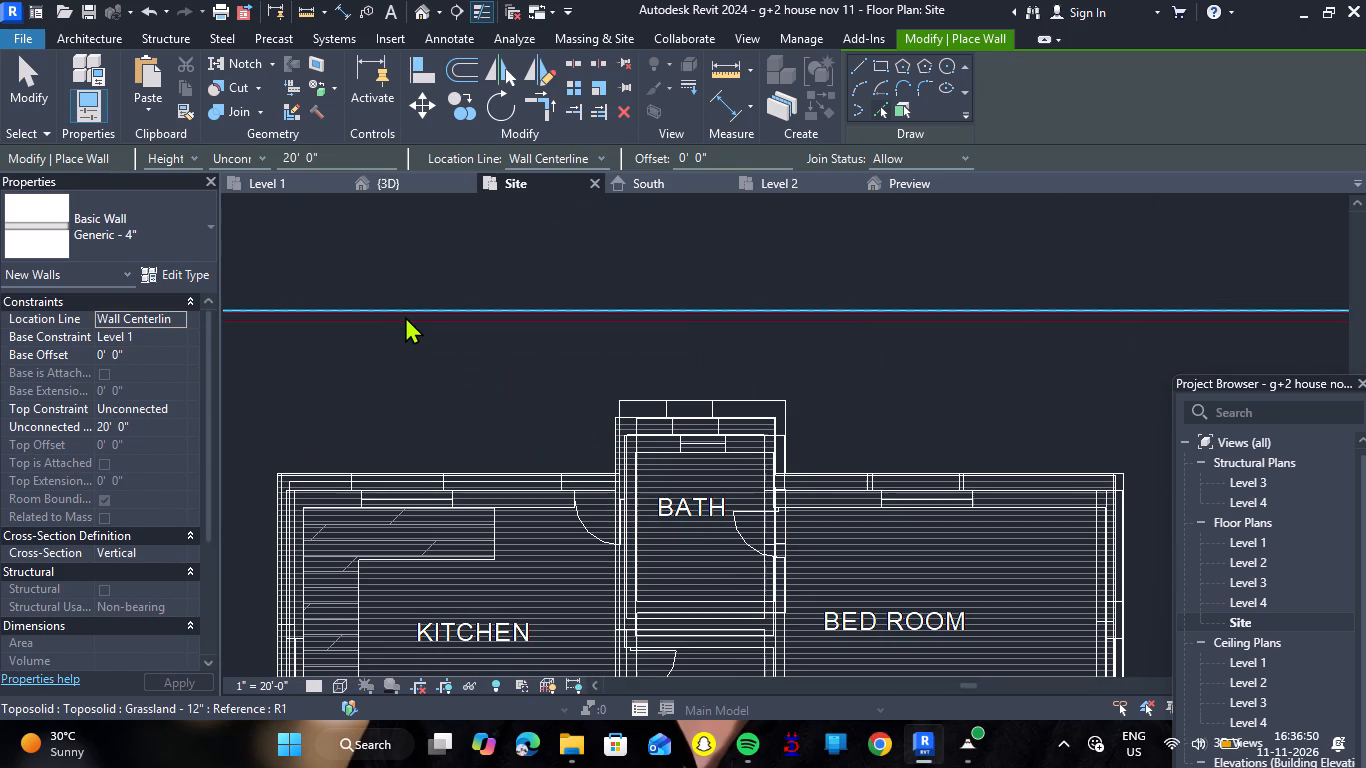
pyautogui.click(404, 323)
# Place Generic - 4" walls along the east site boundary and both south boundary segments, leaving the gate gap open.
pyautogui.scroll(-6, 389, 308)
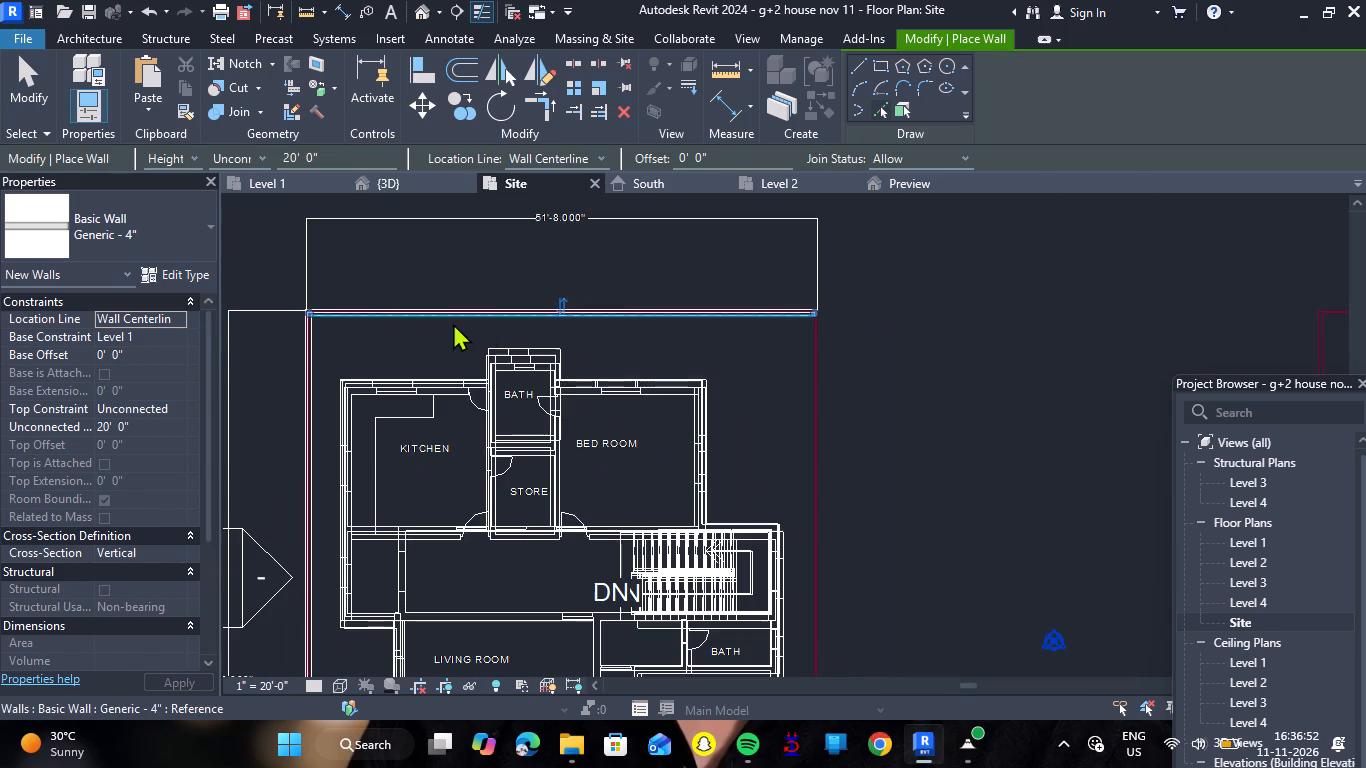
pyautogui.scroll(8, 824, 427)
pyautogui.click(794, 429)
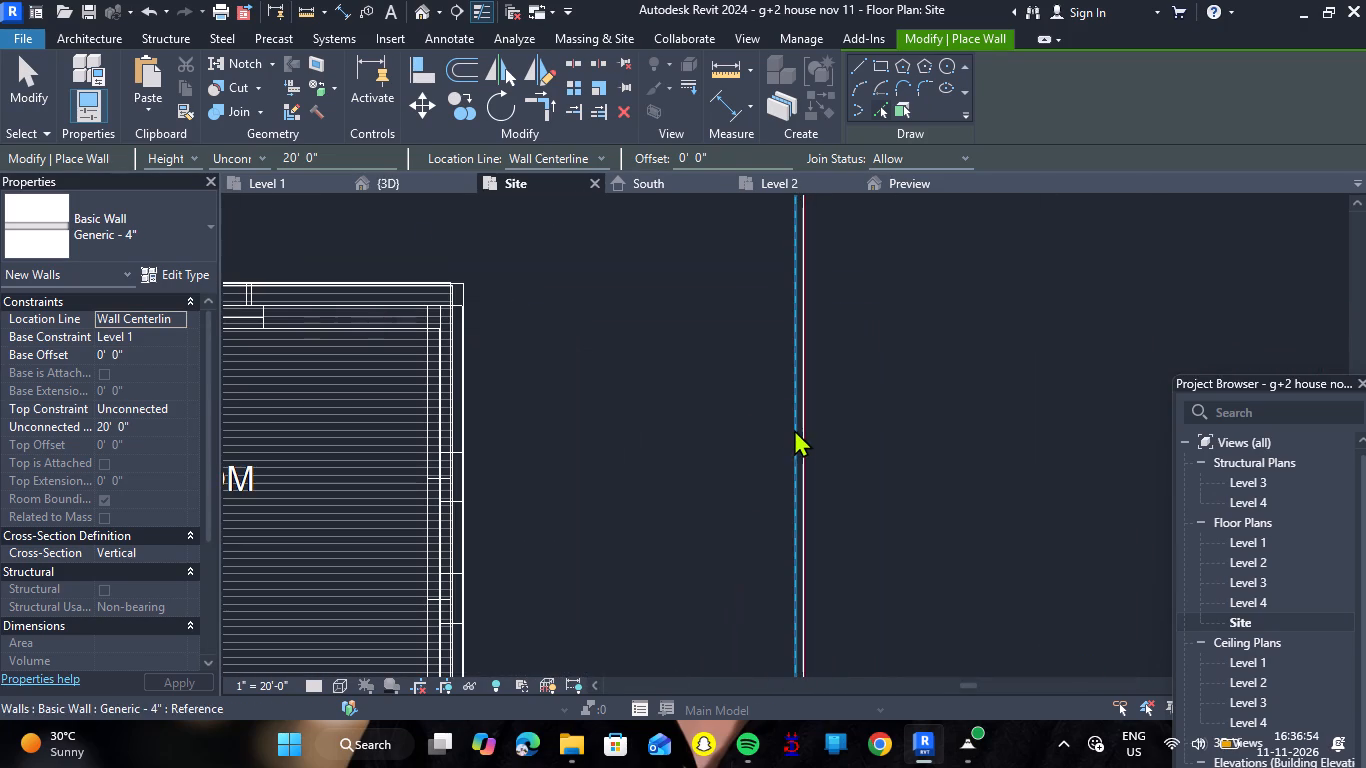
pyautogui.scroll(-15, 760, 399)
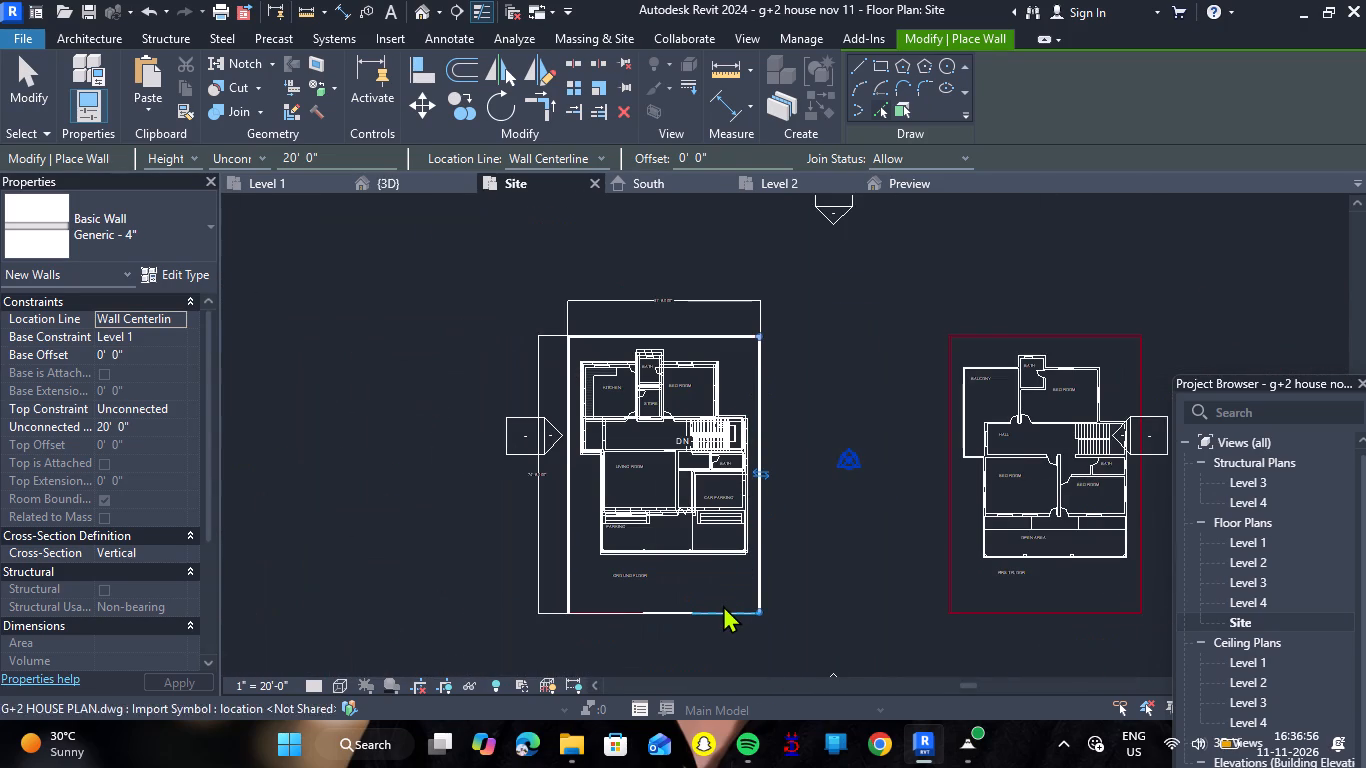
pyautogui.click(723, 605)
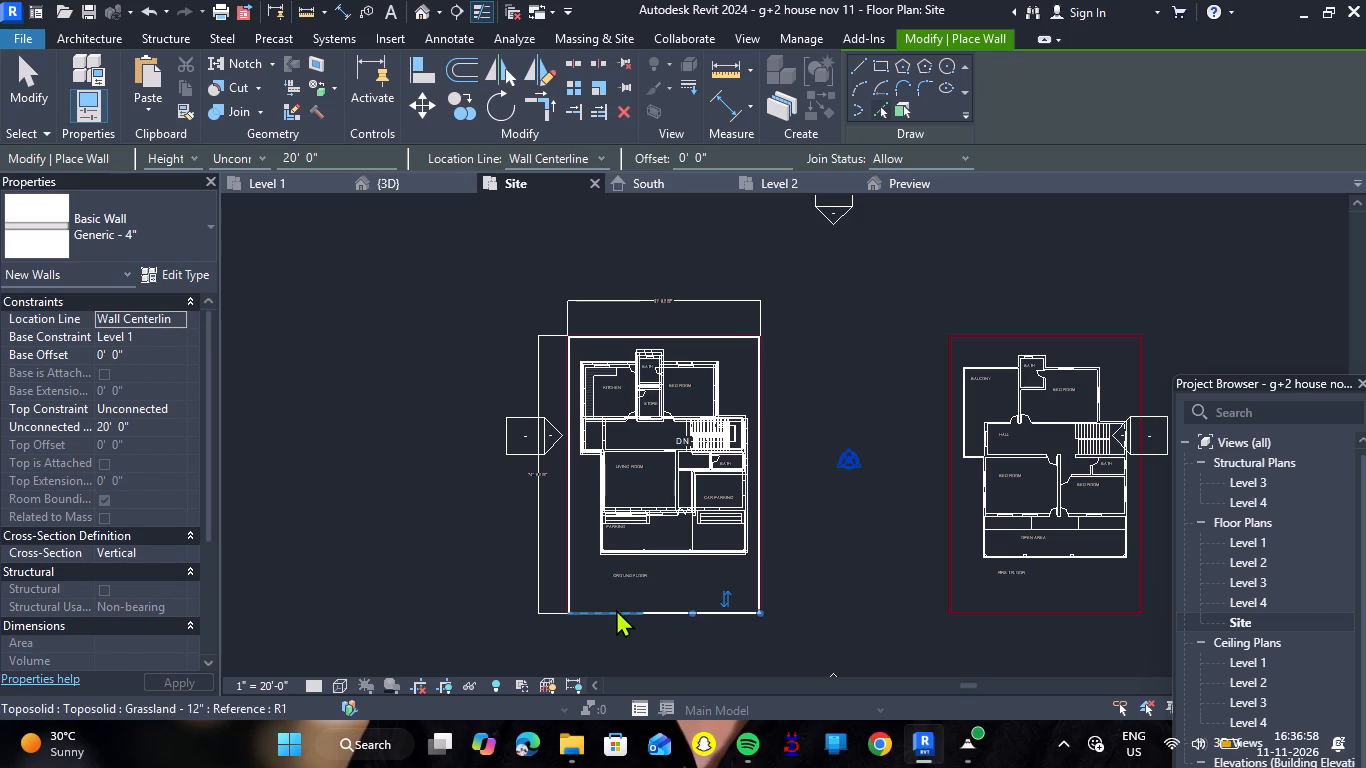
pyautogui.doubleClick(616, 607)
# In the 3D view, set the unconnected height of all five boundary walls to 4', dismissing the save reminder.
pyautogui.click(424, 182)
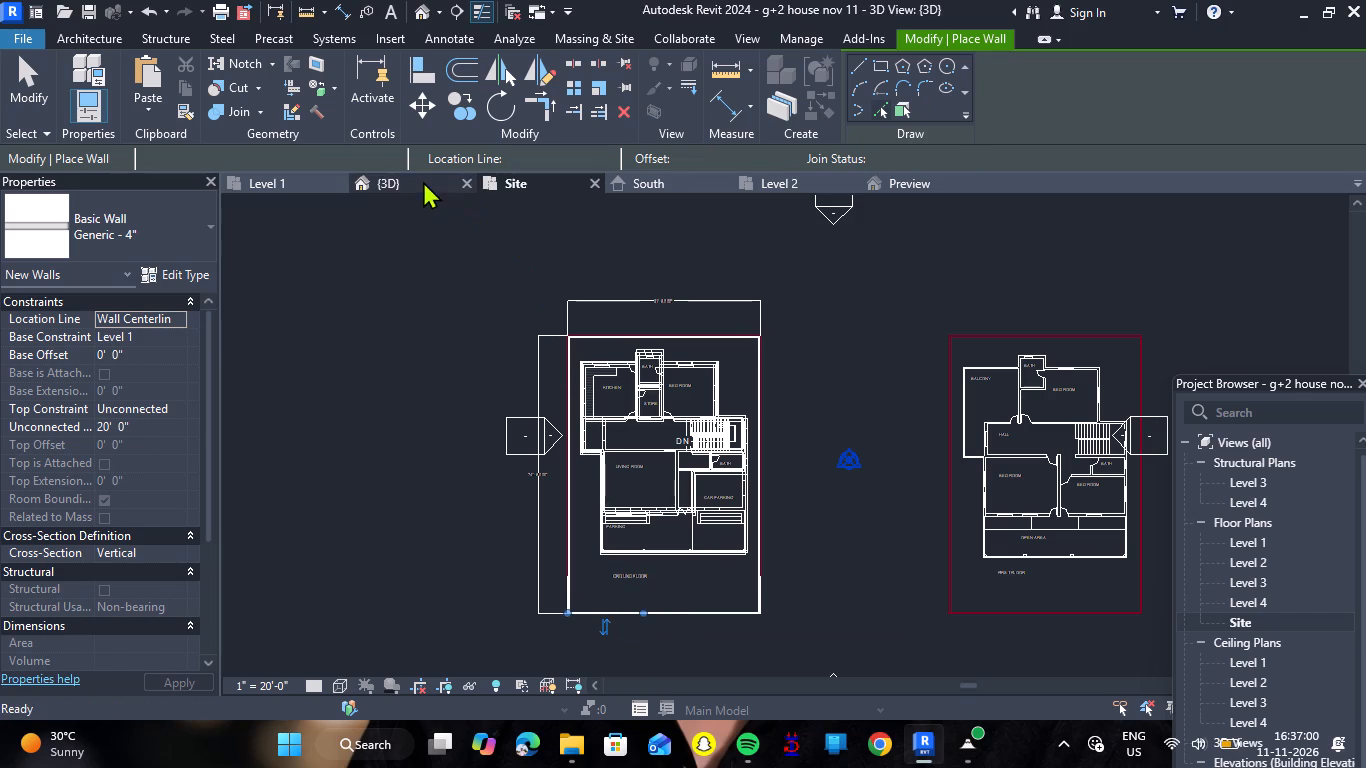
pyautogui.scroll(-2, 690, 459)
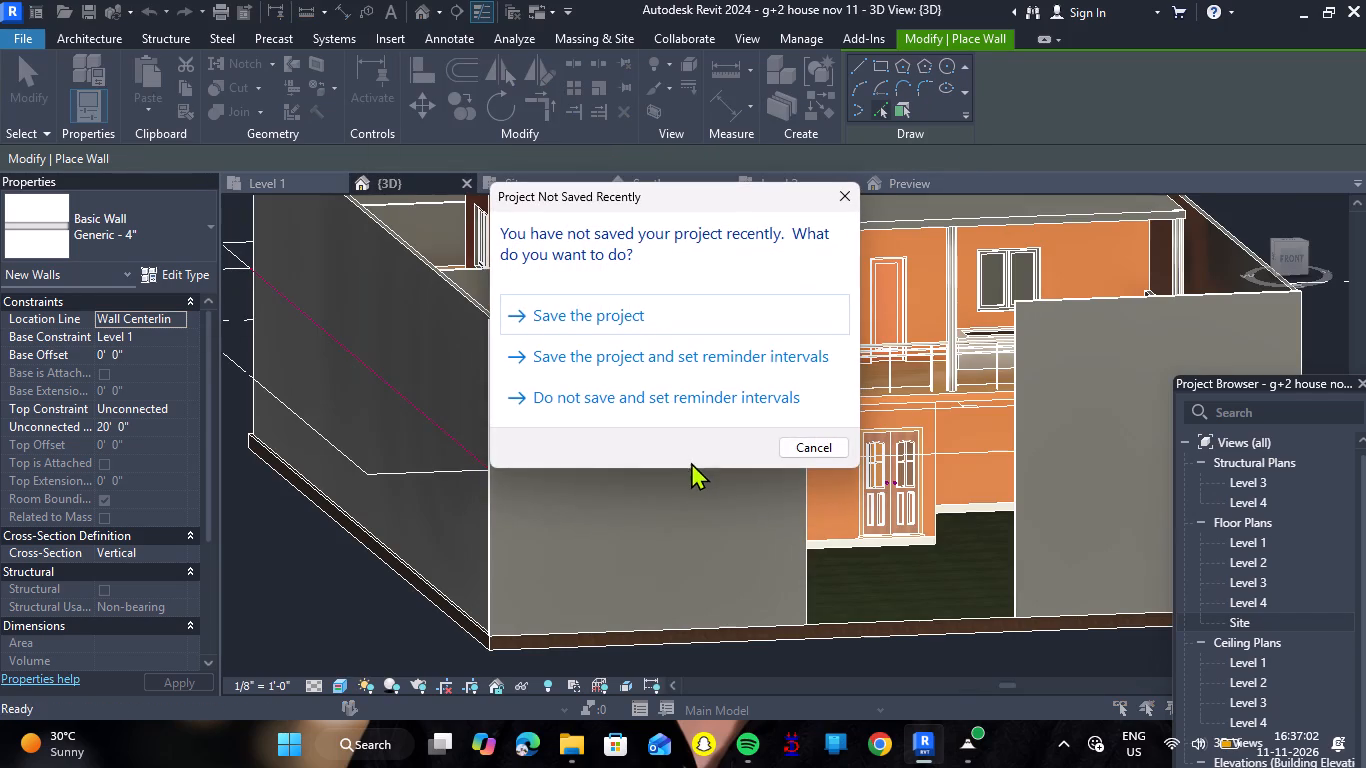
pyautogui.scroll(-2, 691, 462)
pyautogui.click(836, 211)
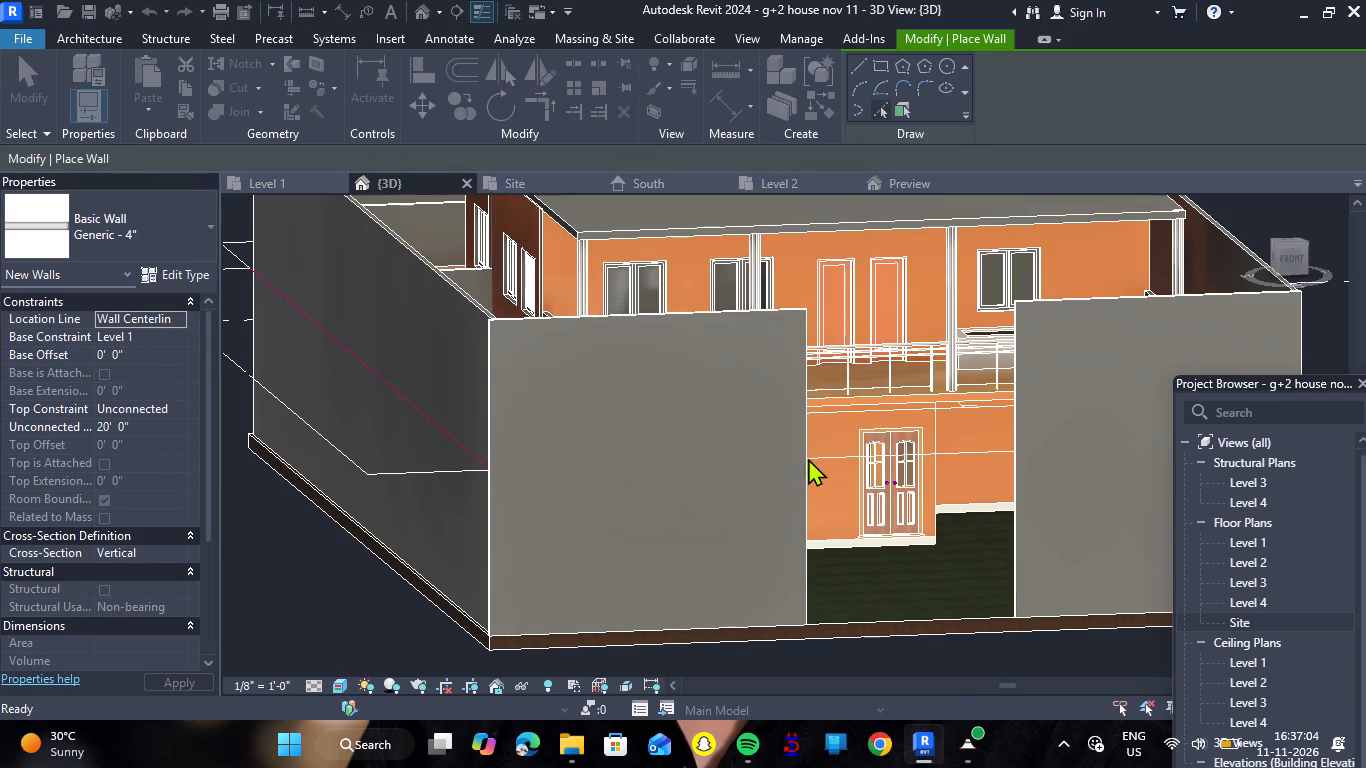
pyautogui.scroll(-10, 807, 467)
pyautogui.scroll(3, 801, 433)
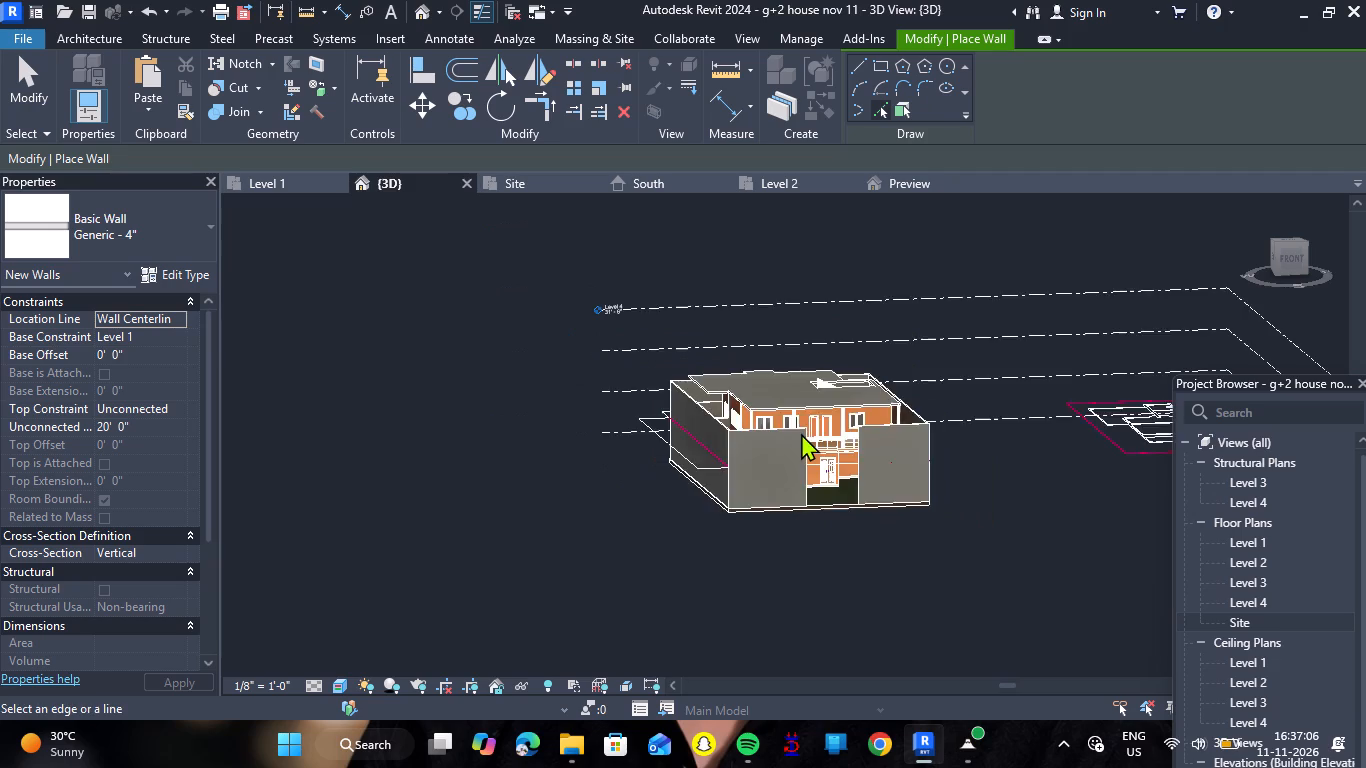
pyautogui.scroll(2, 801, 433)
pyautogui.press('Escape')
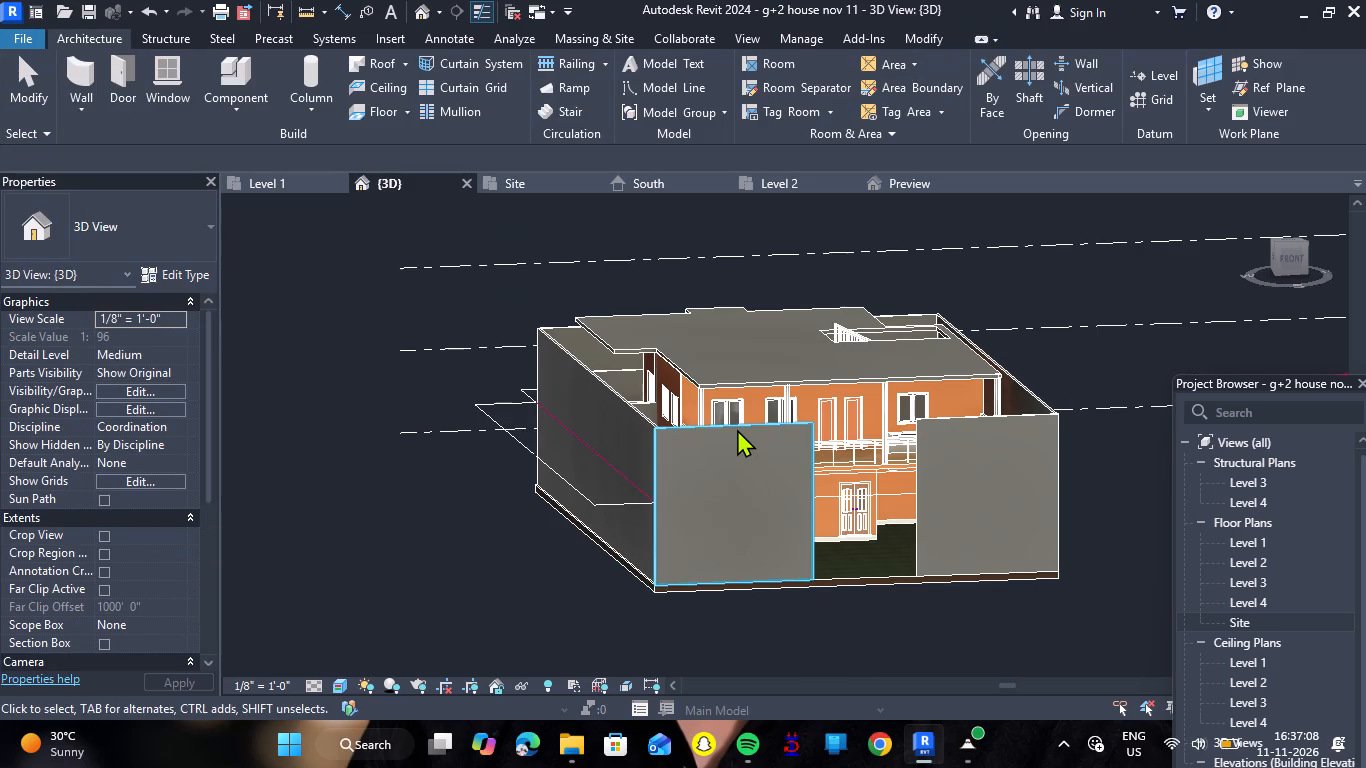
pyautogui.click(737, 429)
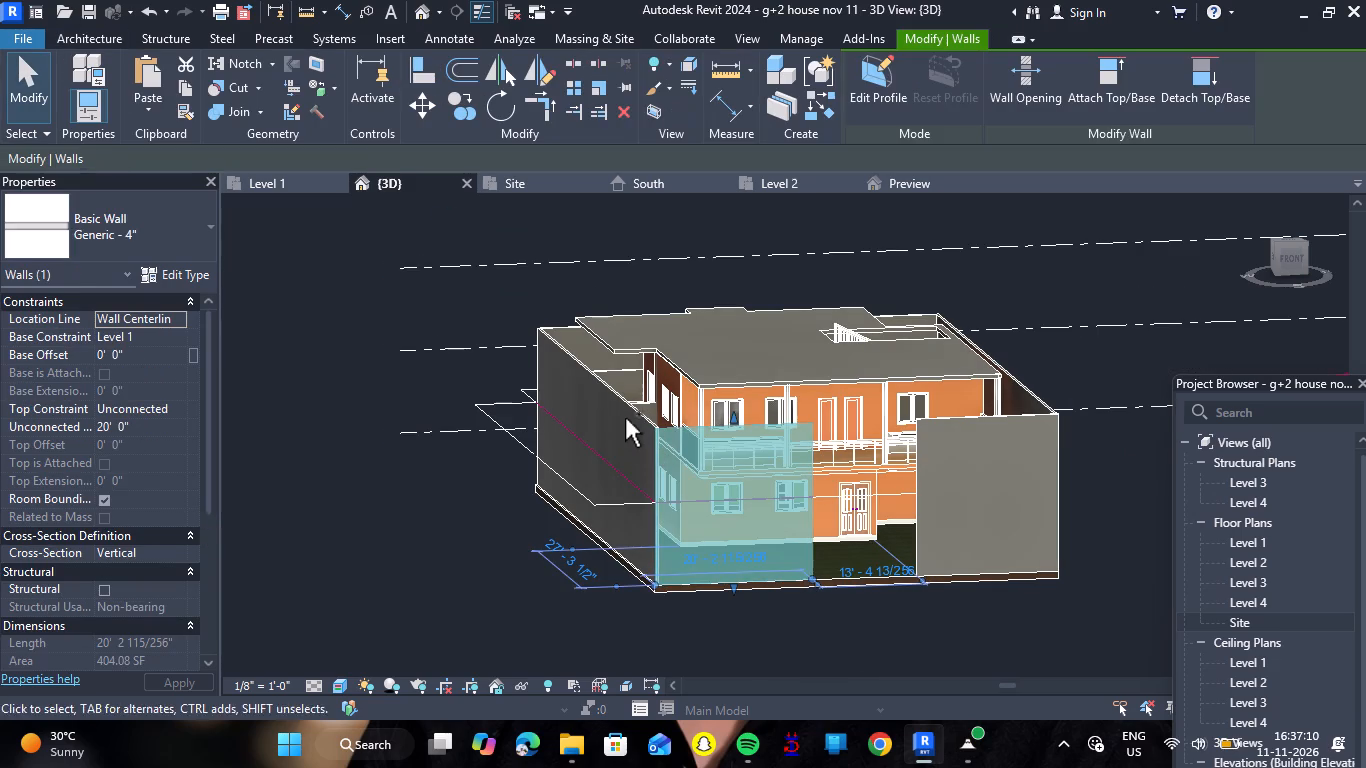
pyautogui.keyDown('ctrl'); pyautogui.click(628, 415); pyautogui.keyUp('ctrl')
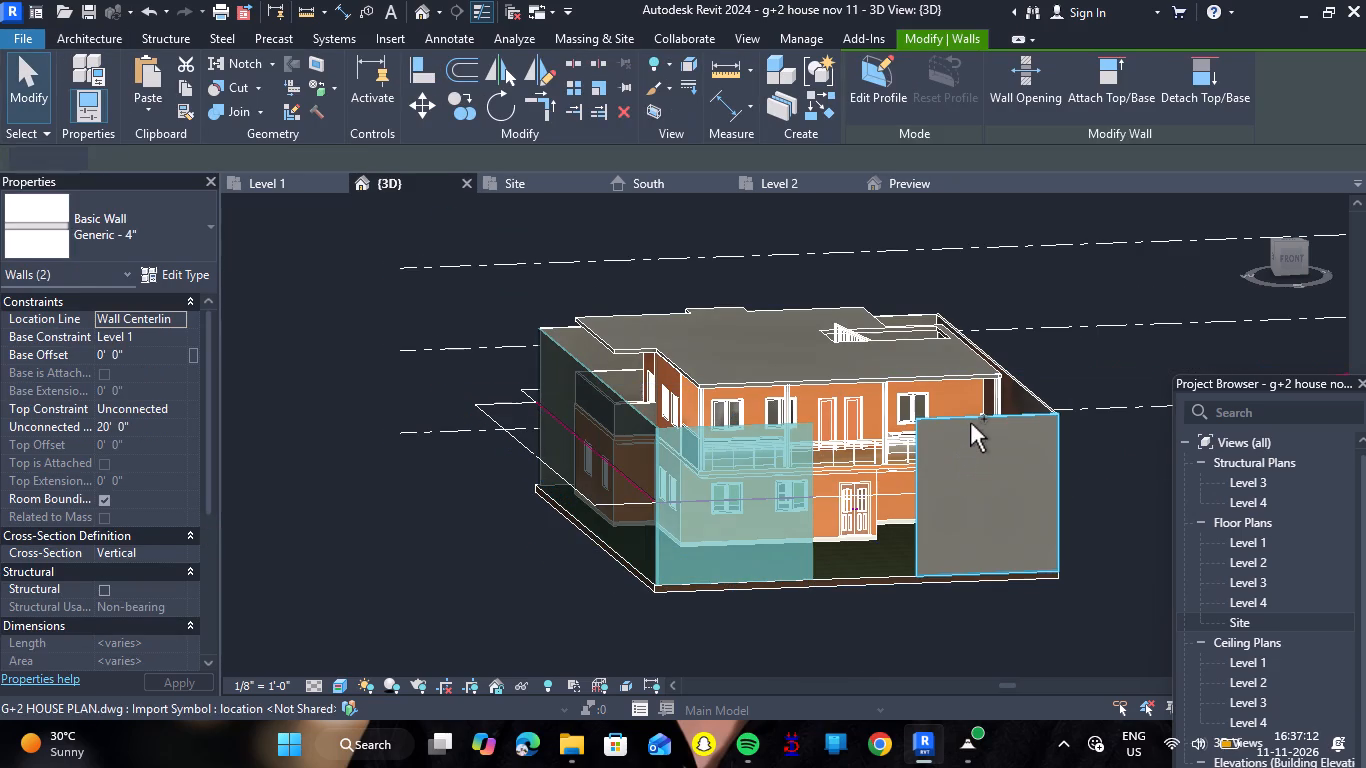
pyautogui.keyDown('ctrl'); pyautogui.click(970, 423); pyautogui.keyUp('ctrl')
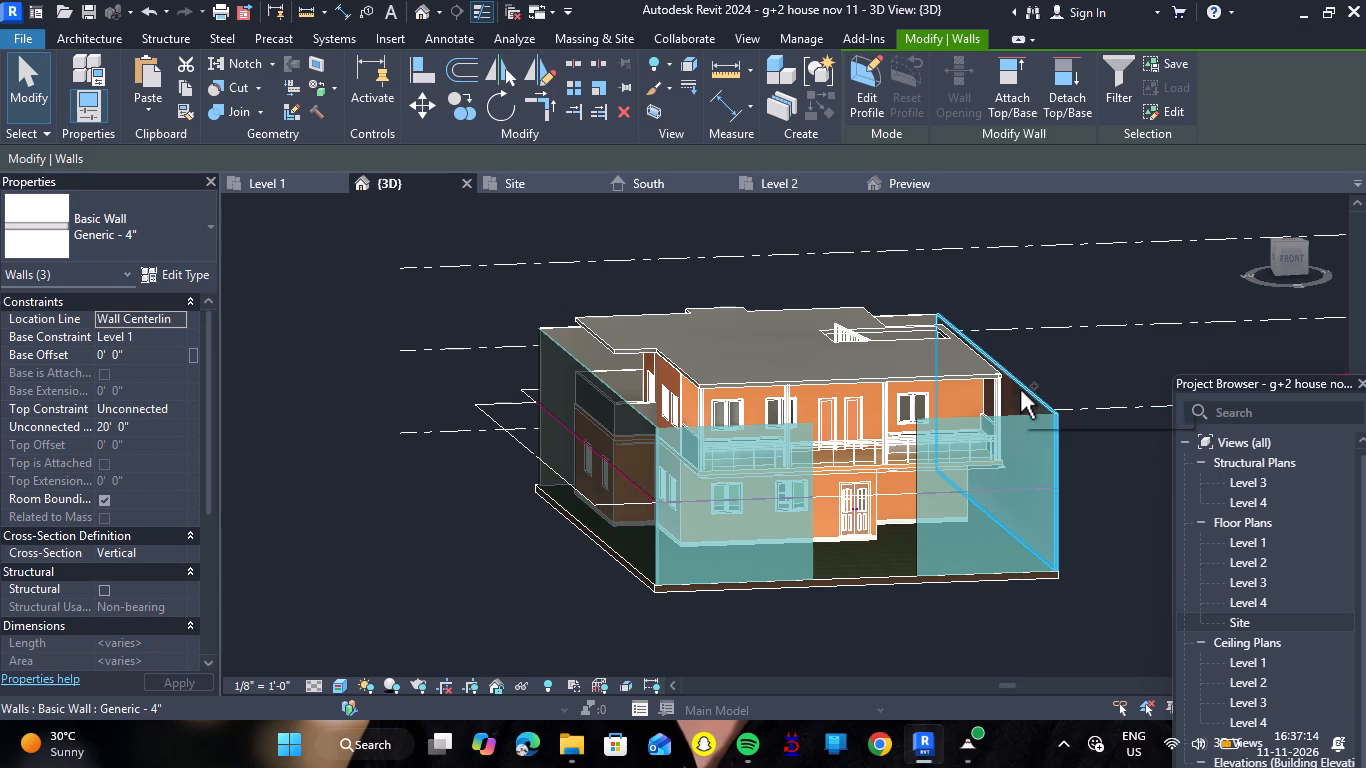
pyautogui.keyDown('ctrl'); pyautogui.click(1020, 390); pyautogui.keyUp('ctrl')
pyautogui.keyDown('ctrl'); pyautogui.click(561, 326); pyautogui.keyUp('ctrl')
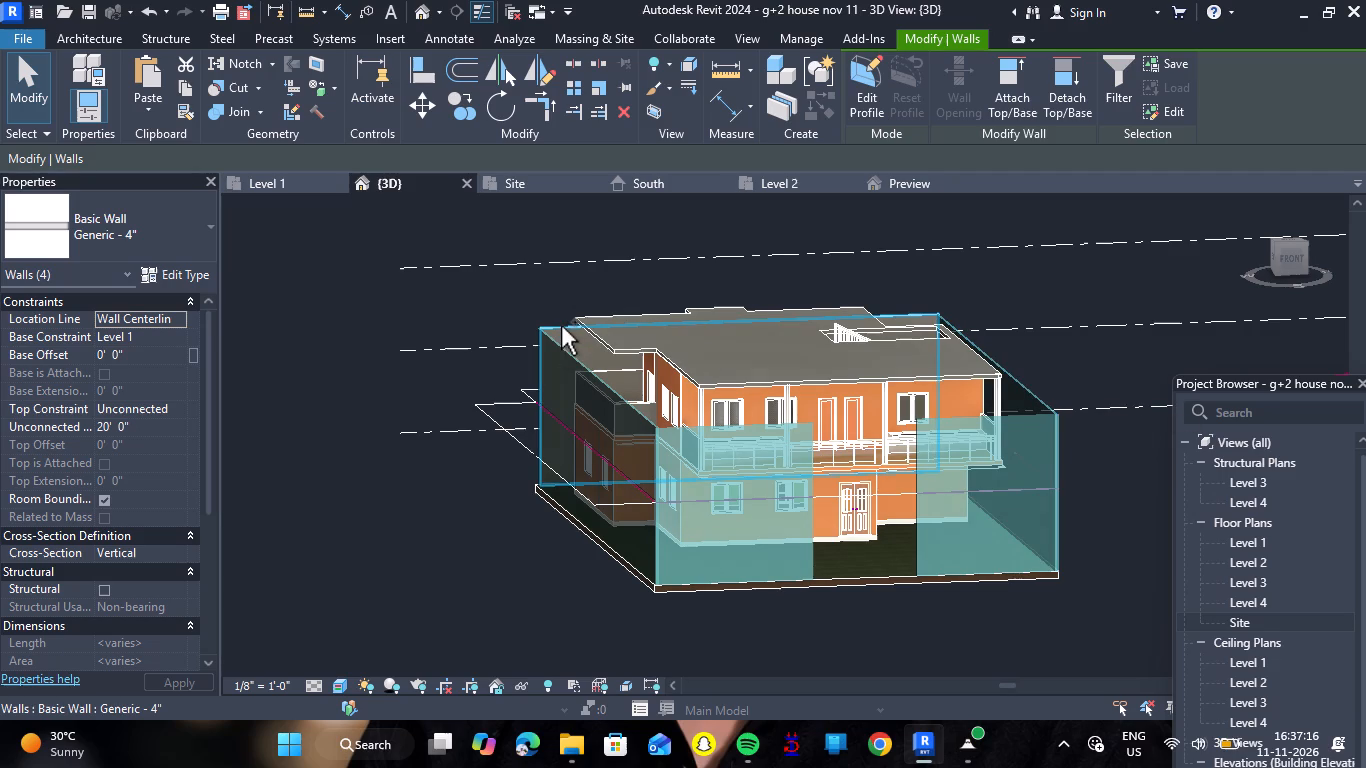
pyautogui.click(136, 429)
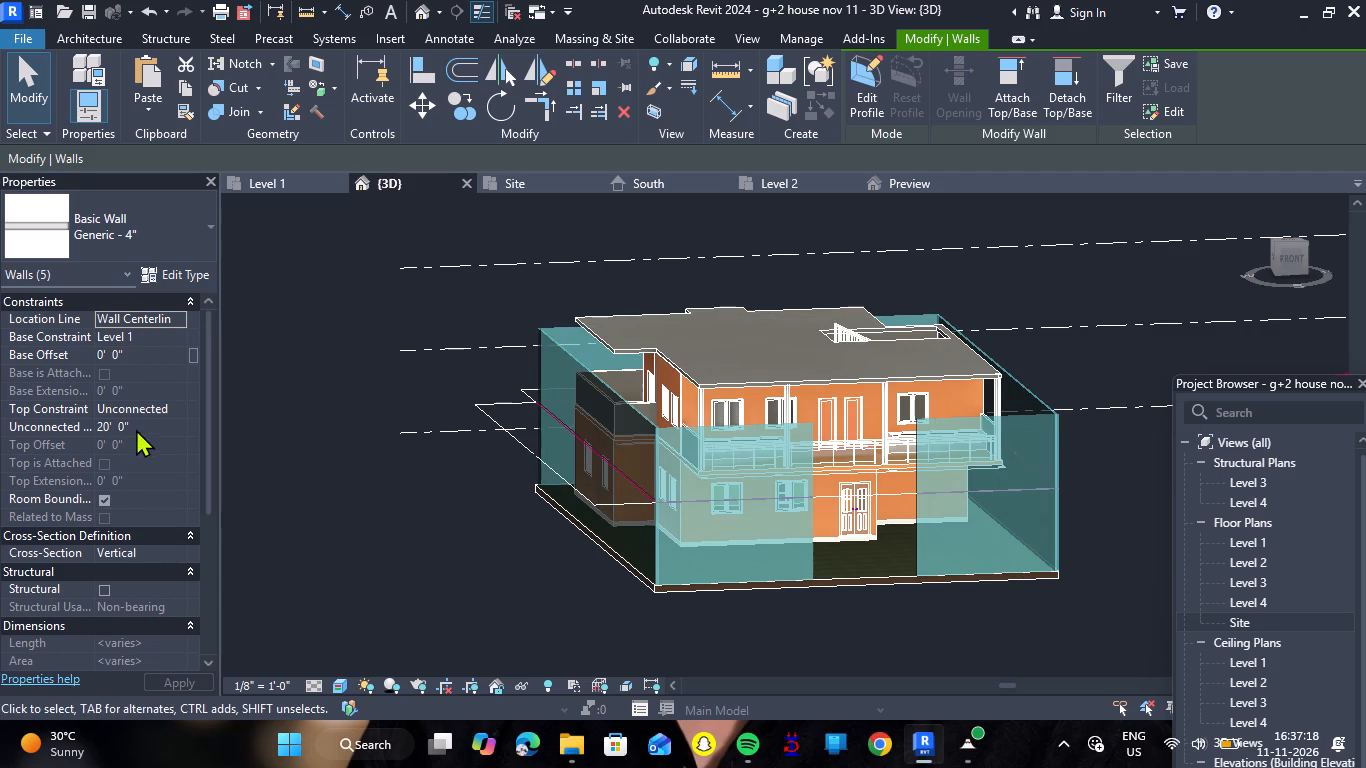
pyautogui.press('BackSpace')
pyautogui.press('BackSpace')
pyautogui.press('BackSpace')
pyautogui.press('BackSpace')
pyautogui.press('BackSpace')
pyautogui.press('BackSpace')
pyautogui.press('BackSpace')
pyautogui.press('BackSpace')
pyautogui.press('BackSpace')
pyautogui.press('BackSpace')
pyautogui.press('BackSpace')
pyautogui.press('BackSpace')
pyautogui.press('BackSpace')
pyautogui.press('BackSpace')
pyautogui.write("4'")
pyautogui.press('Return')
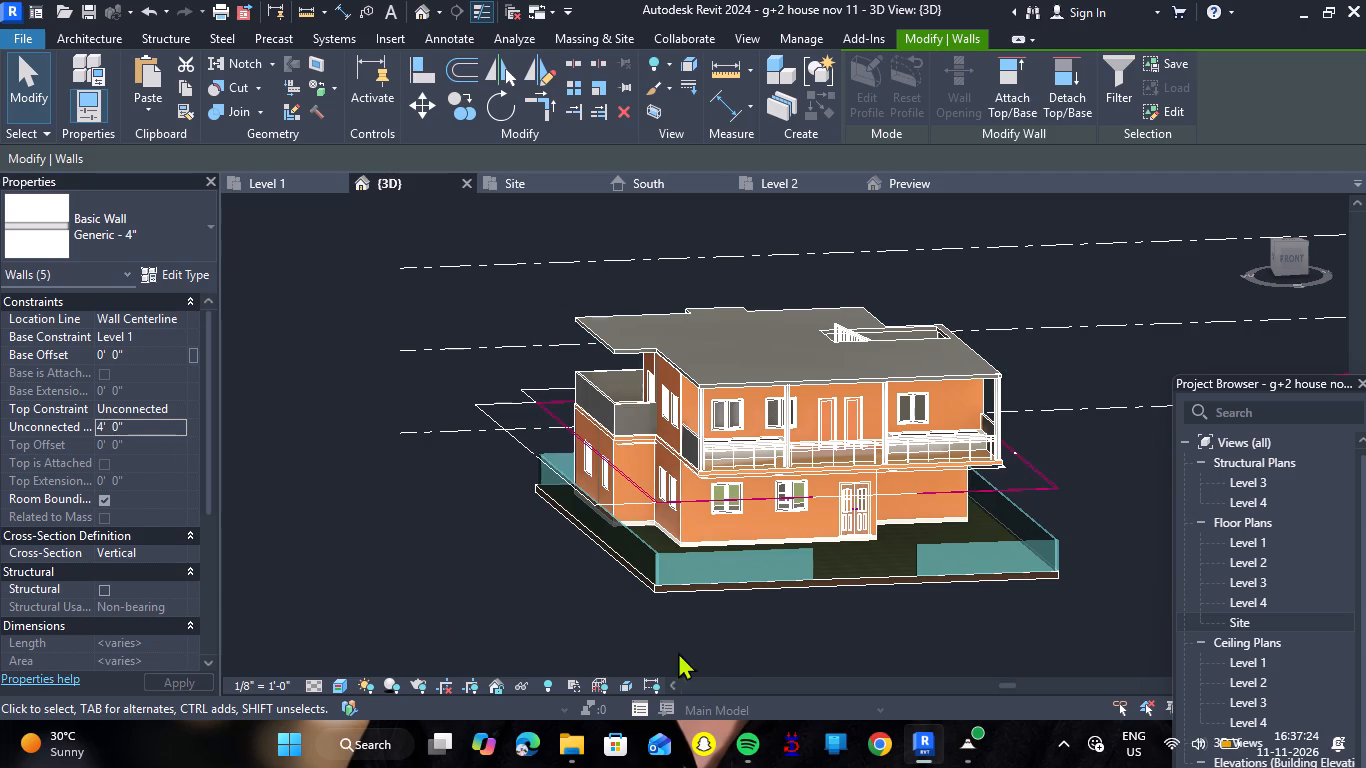
pyautogui.click(723, 636)
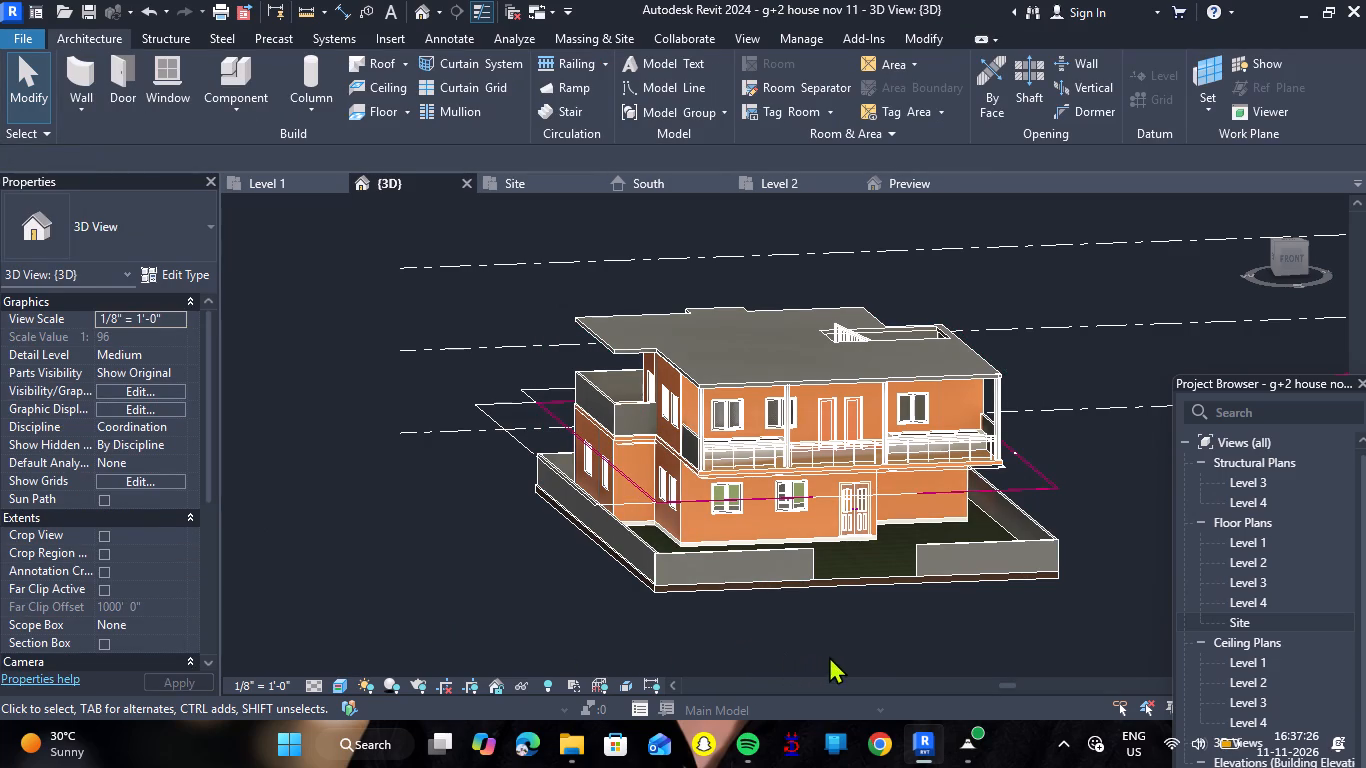
# Set the Level 1 plan's visual style to Wireframe.
pyautogui.keyDown('shift'); pyautogui.moveTo(911, 630); pyautogui.dragTo(877, 643, button='right'); pyautogui.keyUp('shift')
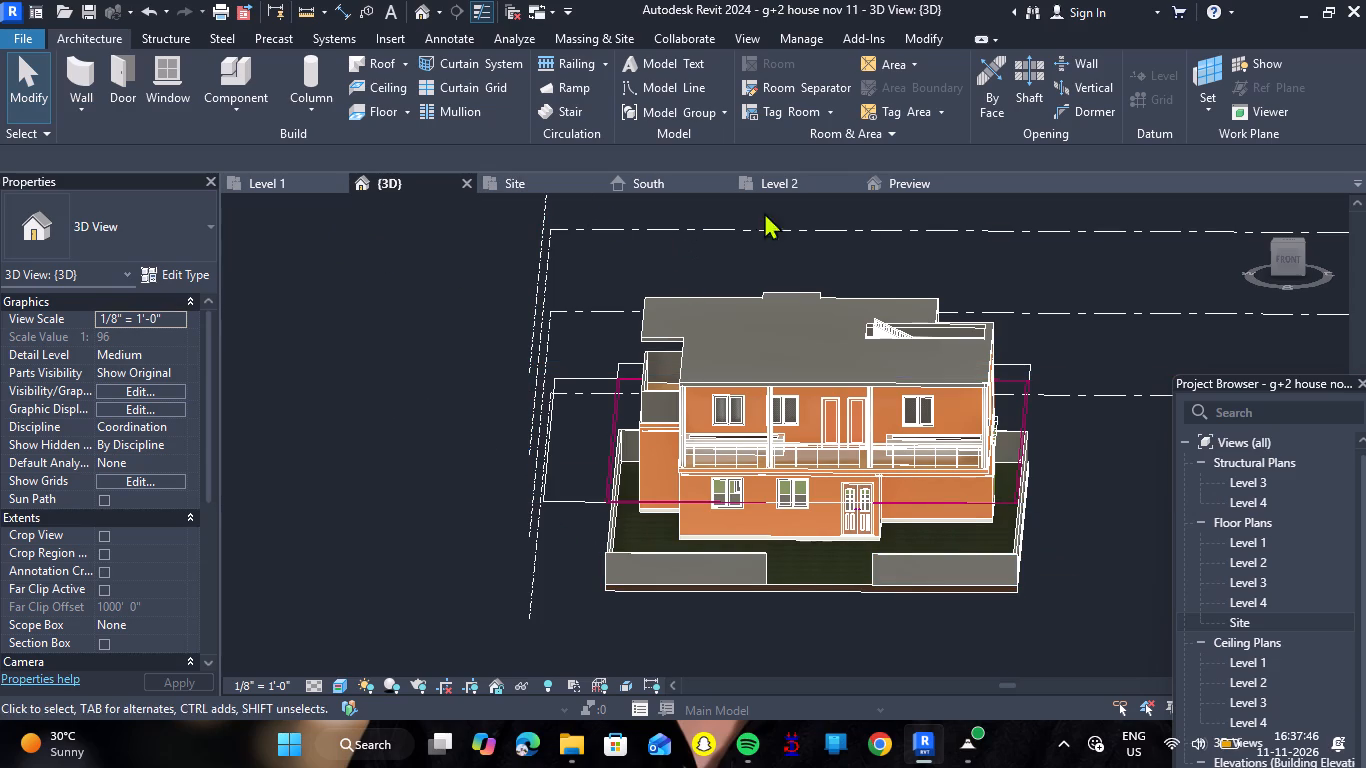
pyautogui.click(1288, 240)
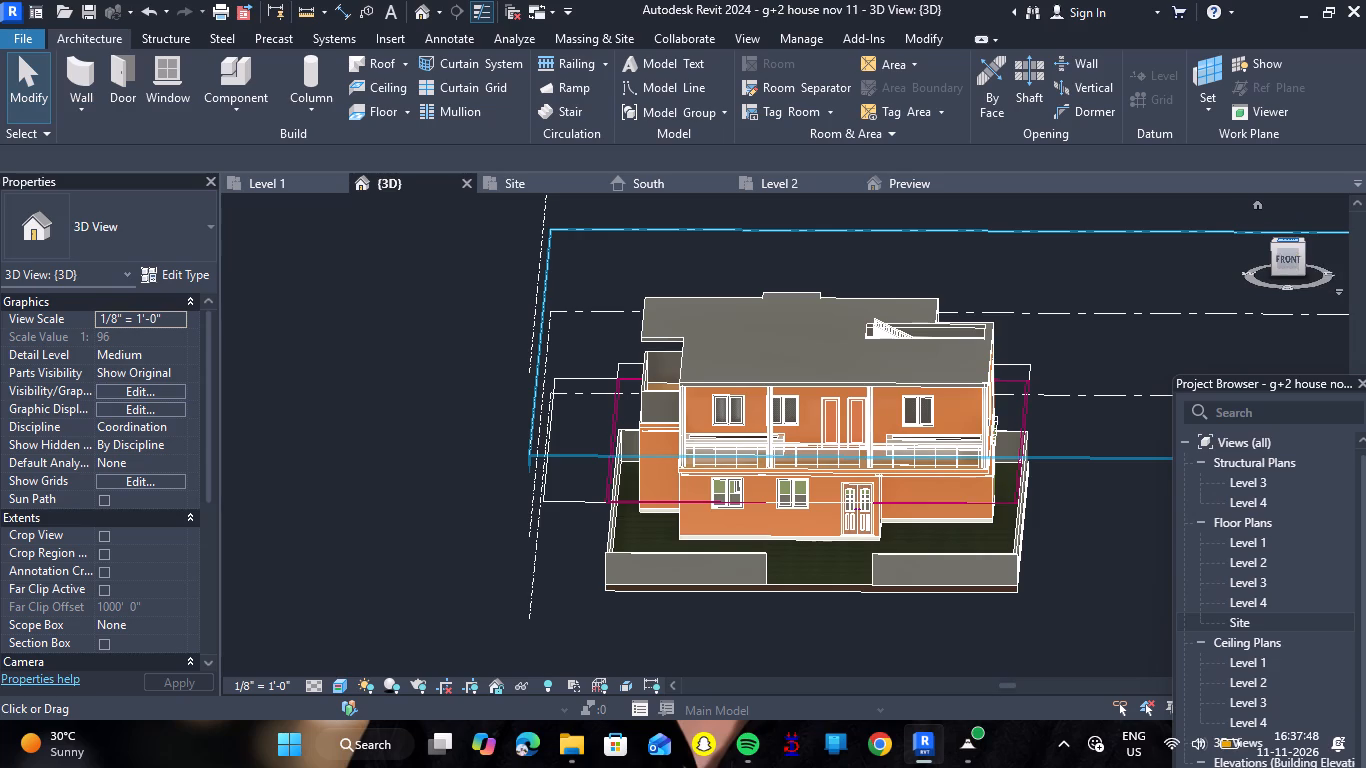
pyautogui.click(281, 183)
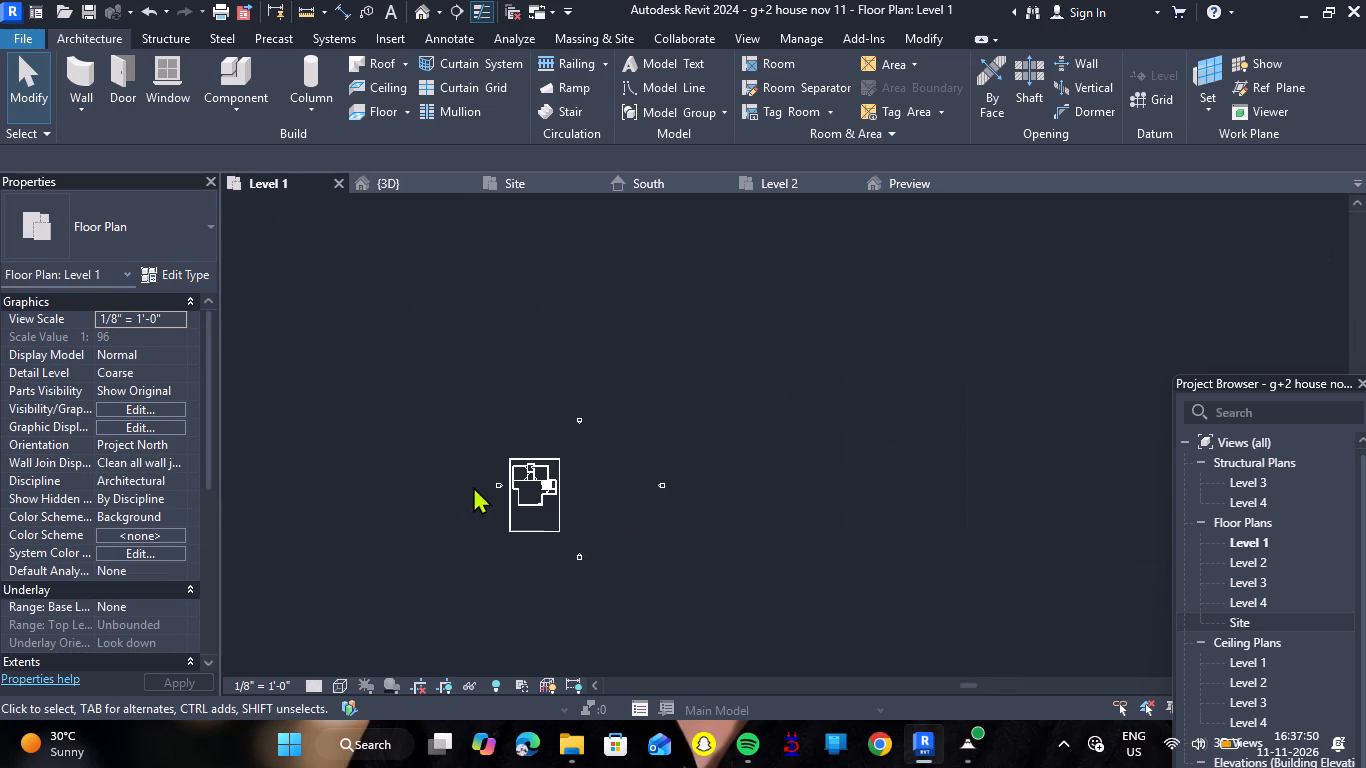
pyautogui.click(343, 686)
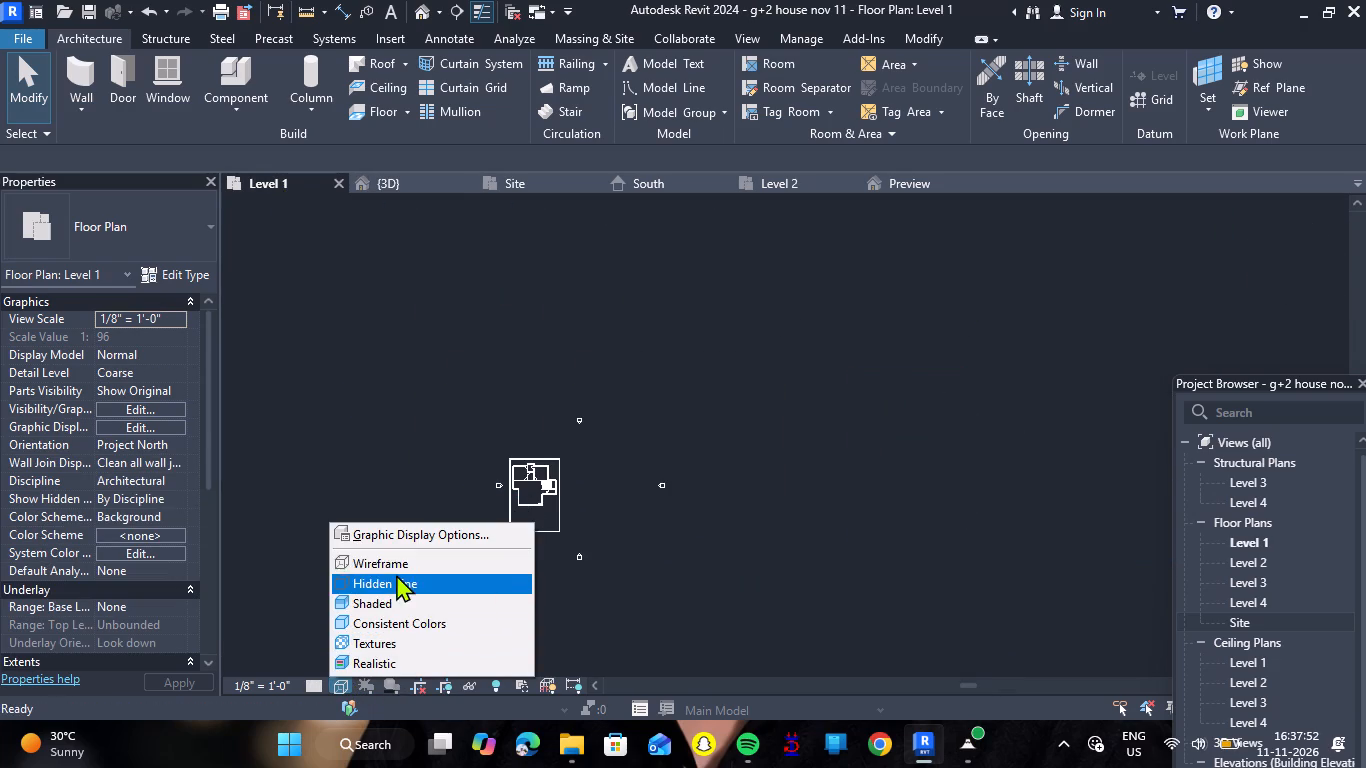
pyautogui.click(401, 566)
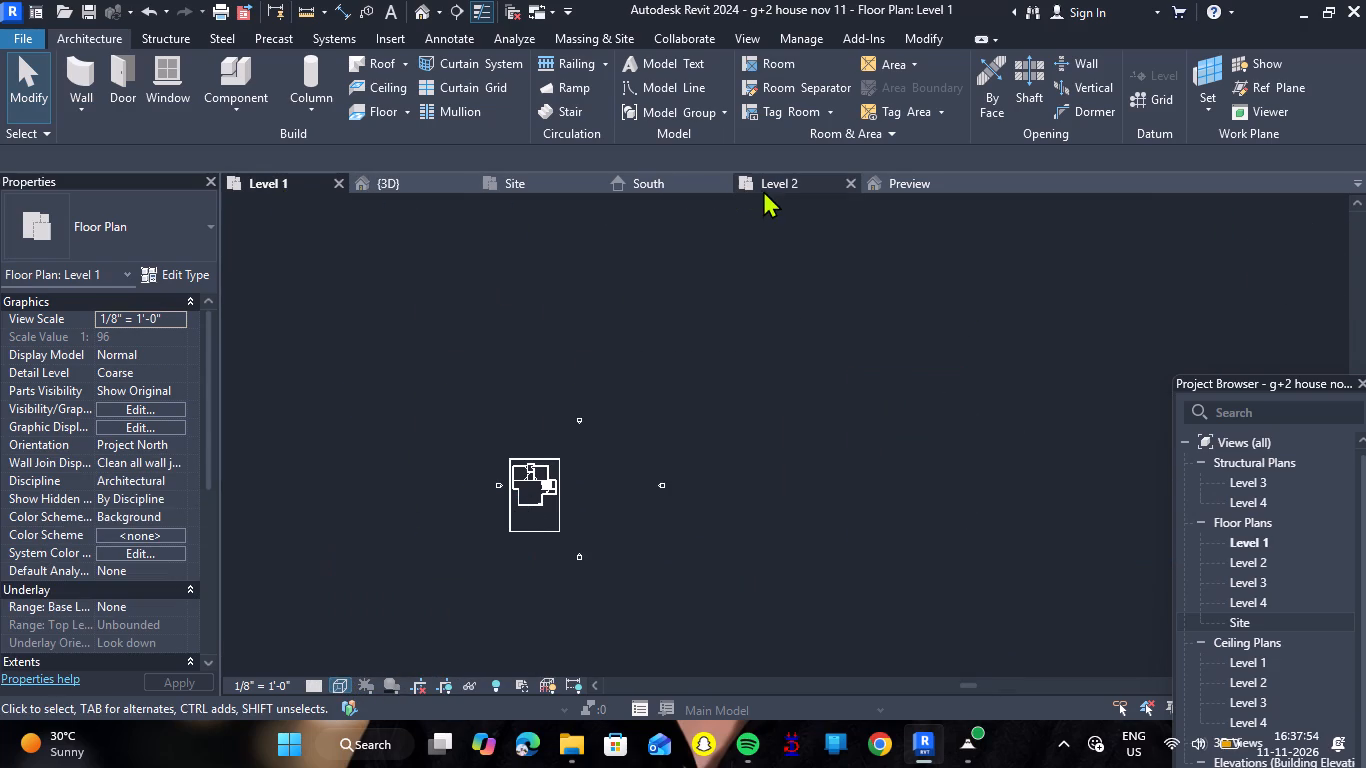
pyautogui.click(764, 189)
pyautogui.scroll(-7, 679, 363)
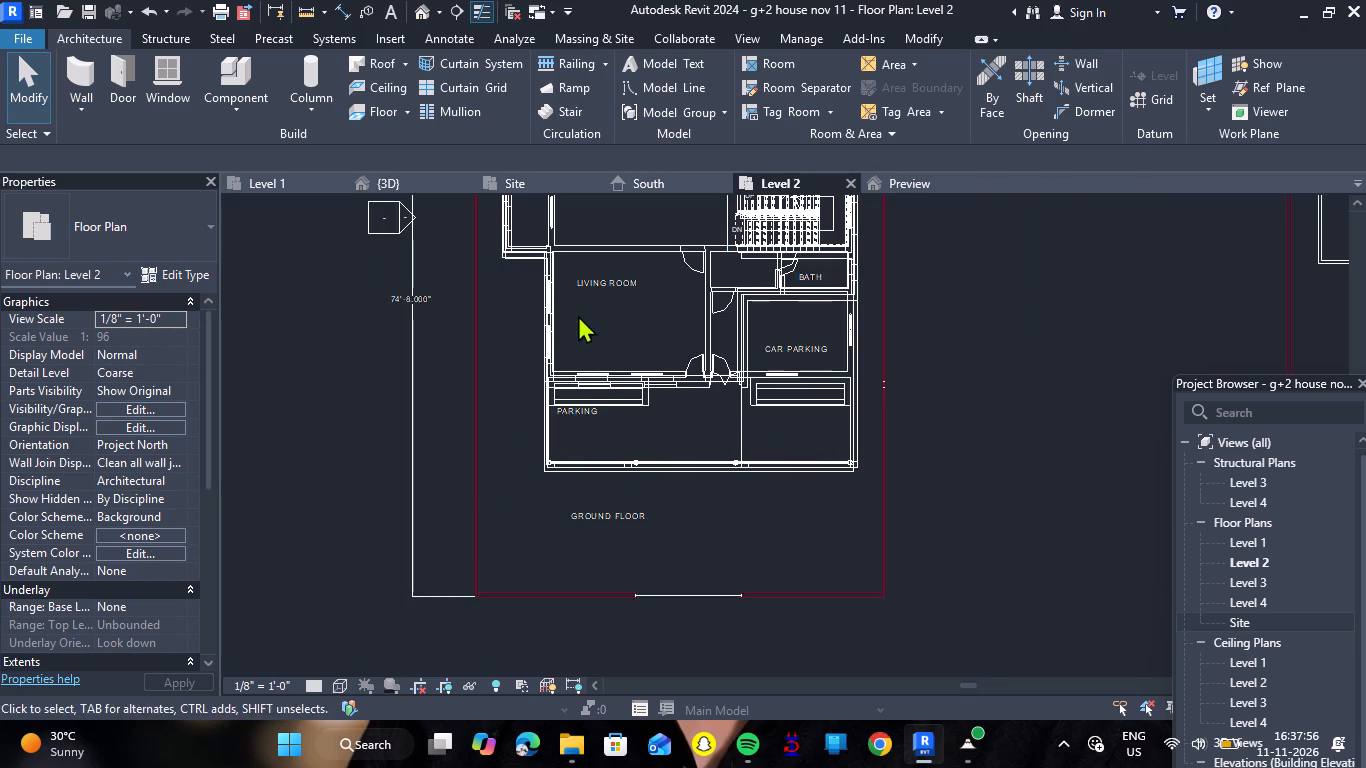
# In the Site plan, nudge the eastern segment of the south boundary wall slightly north at the site's southeast corner.
pyautogui.click(509, 190)
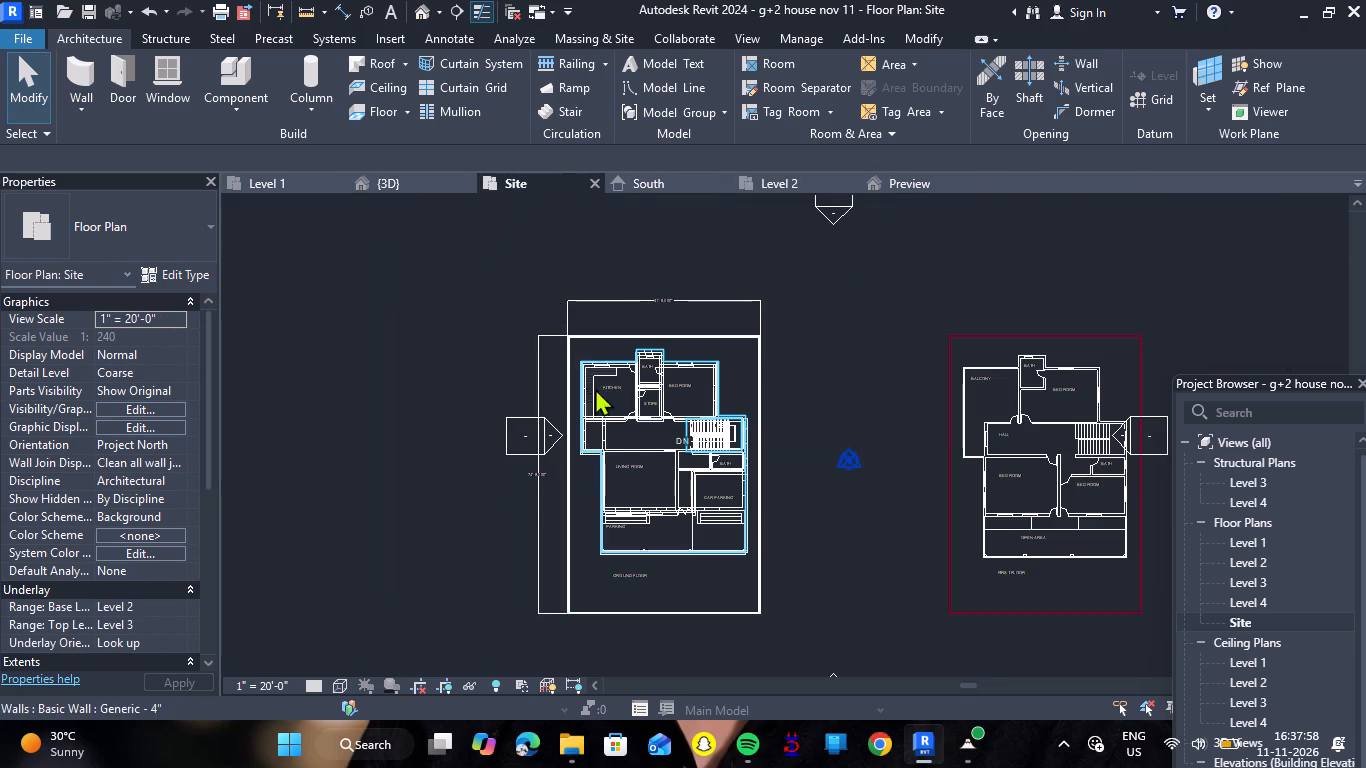
pyautogui.scroll(4, 681, 630)
pyautogui.scroll(1, 627, 539)
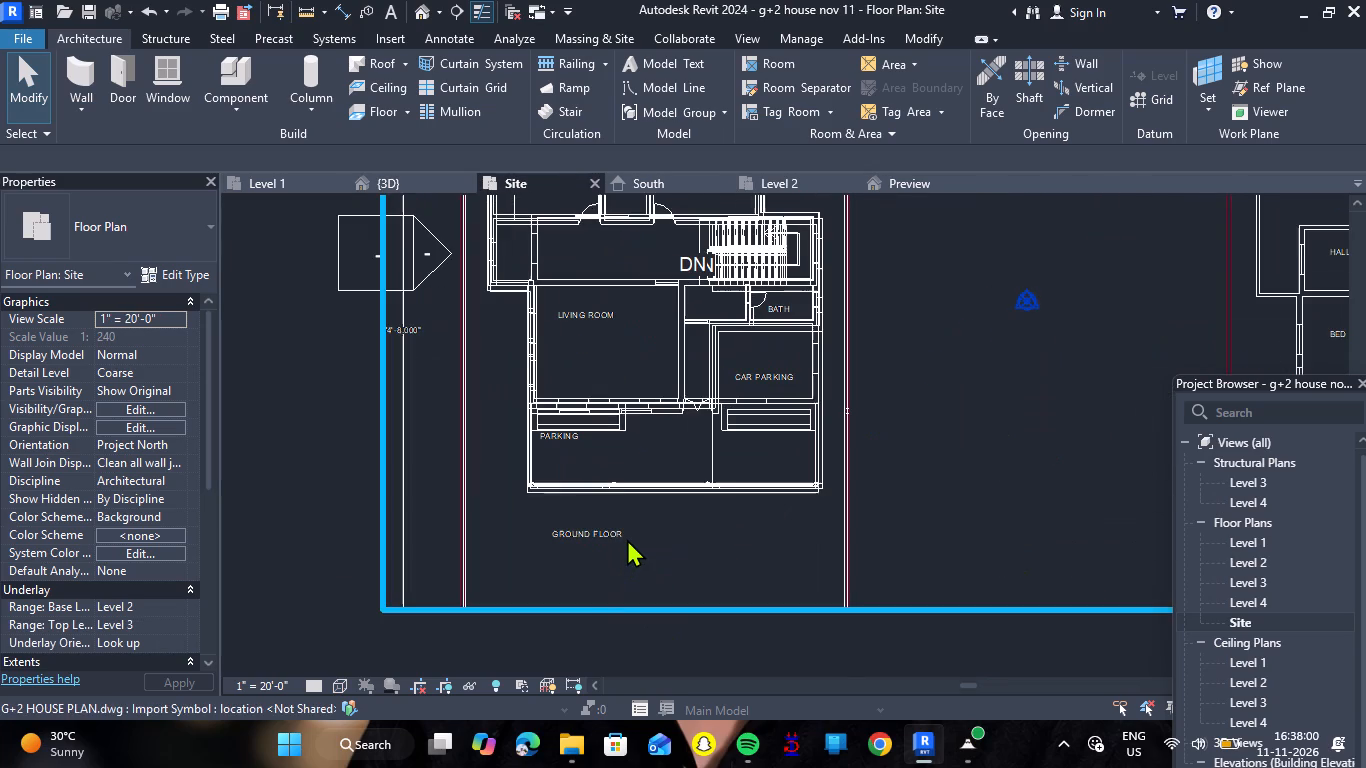
pyautogui.click(752, 478)
pyautogui.scroll(-5, 752, 489)
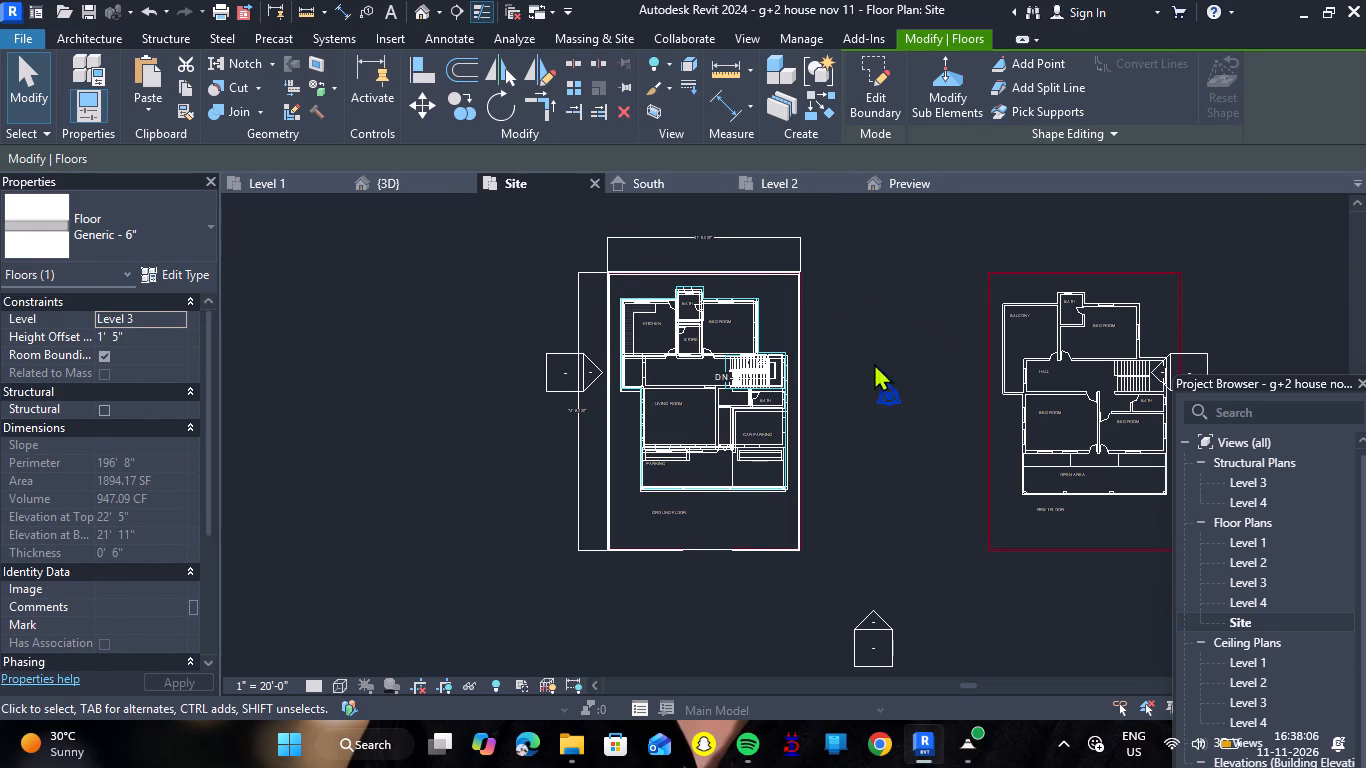
pyautogui.scroll(-4, 831, 381)
pyautogui.scroll(1, 830, 381)
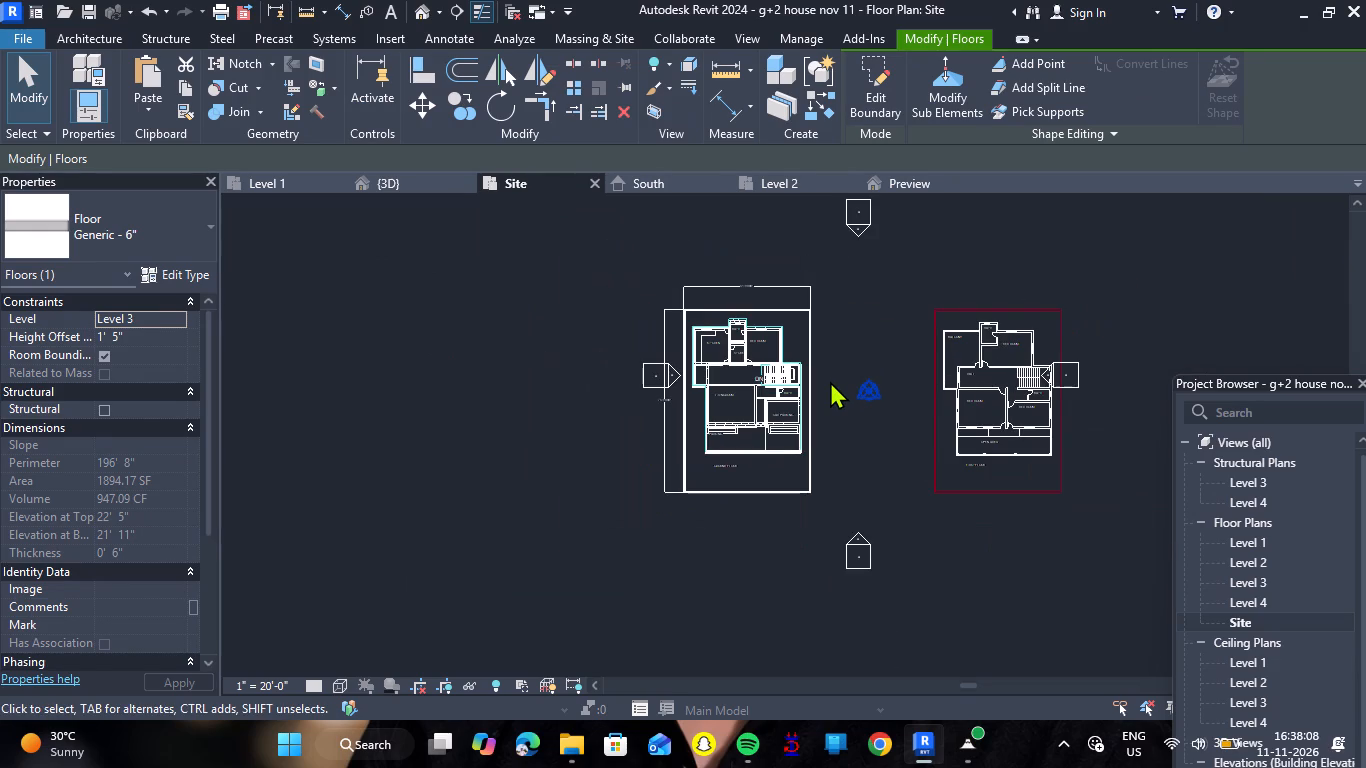
pyautogui.press('Escape')
pyautogui.scroll(6, 799, 484)
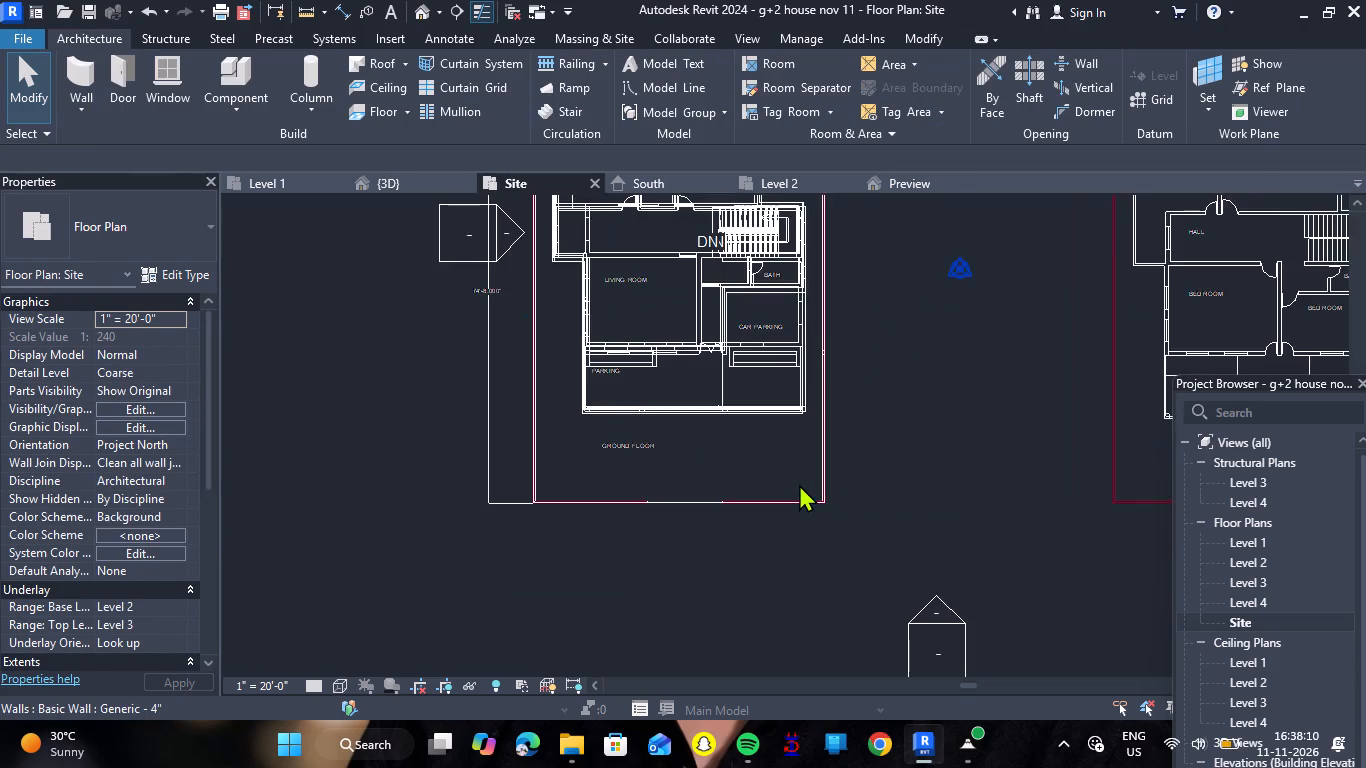
pyautogui.scroll(11, 799, 484)
pyautogui.scroll(3, 932, 574)
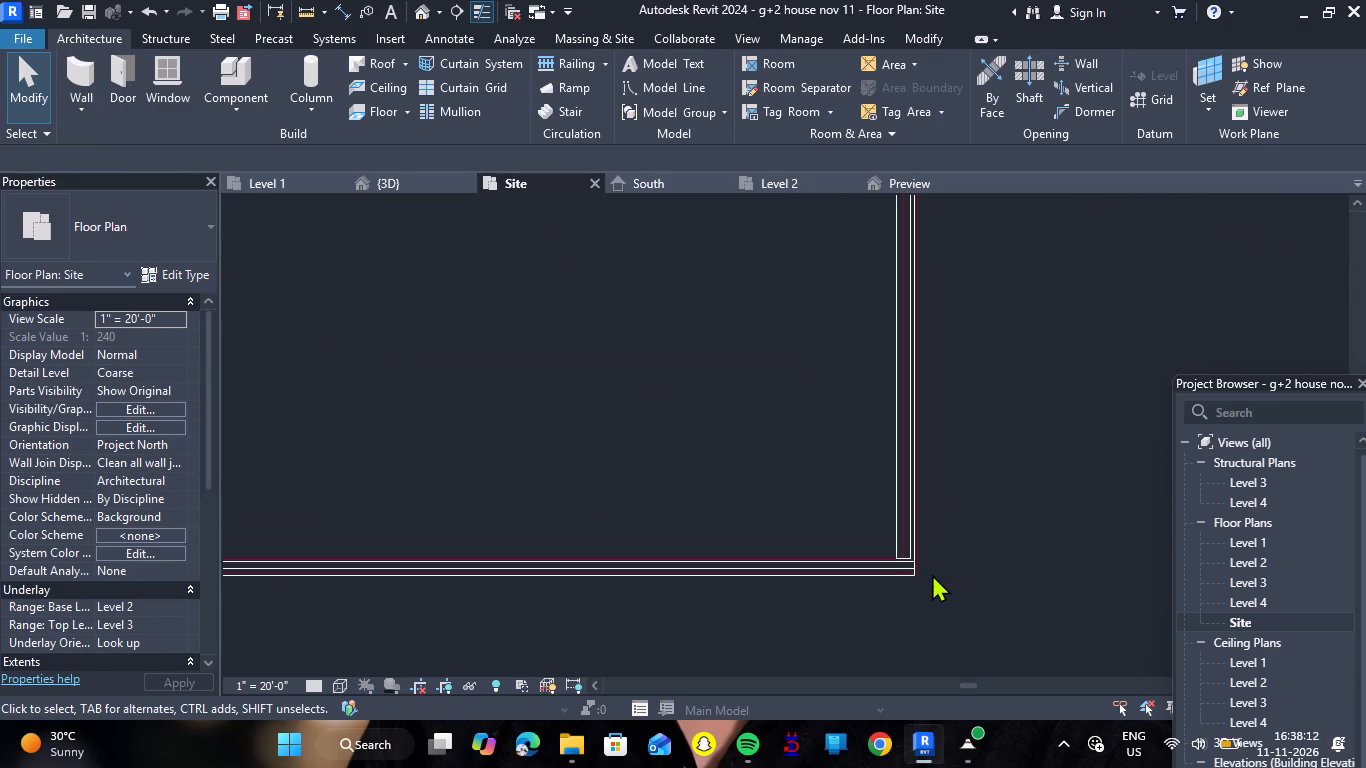
pyautogui.scroll(9, 932, 574)
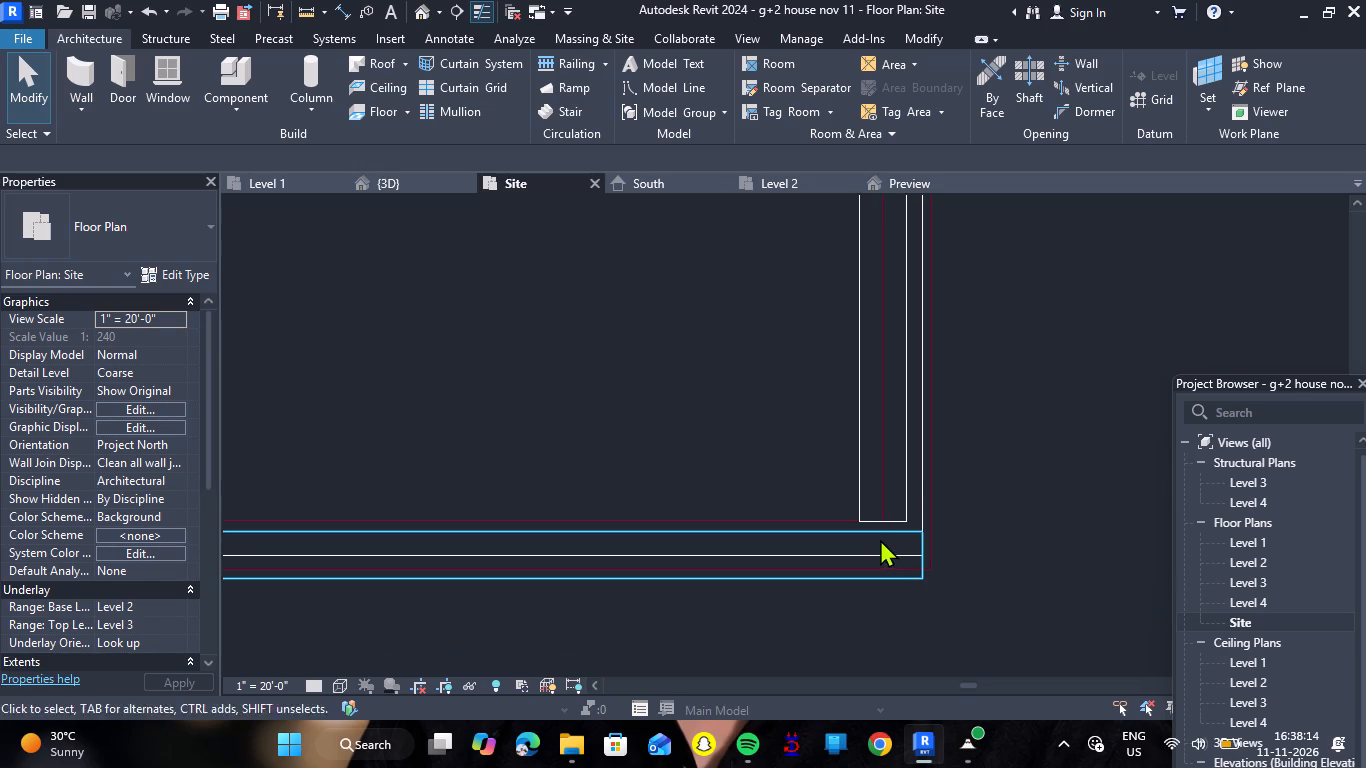
pyautogui.click(881, 531)
pyautogui.press('Up')
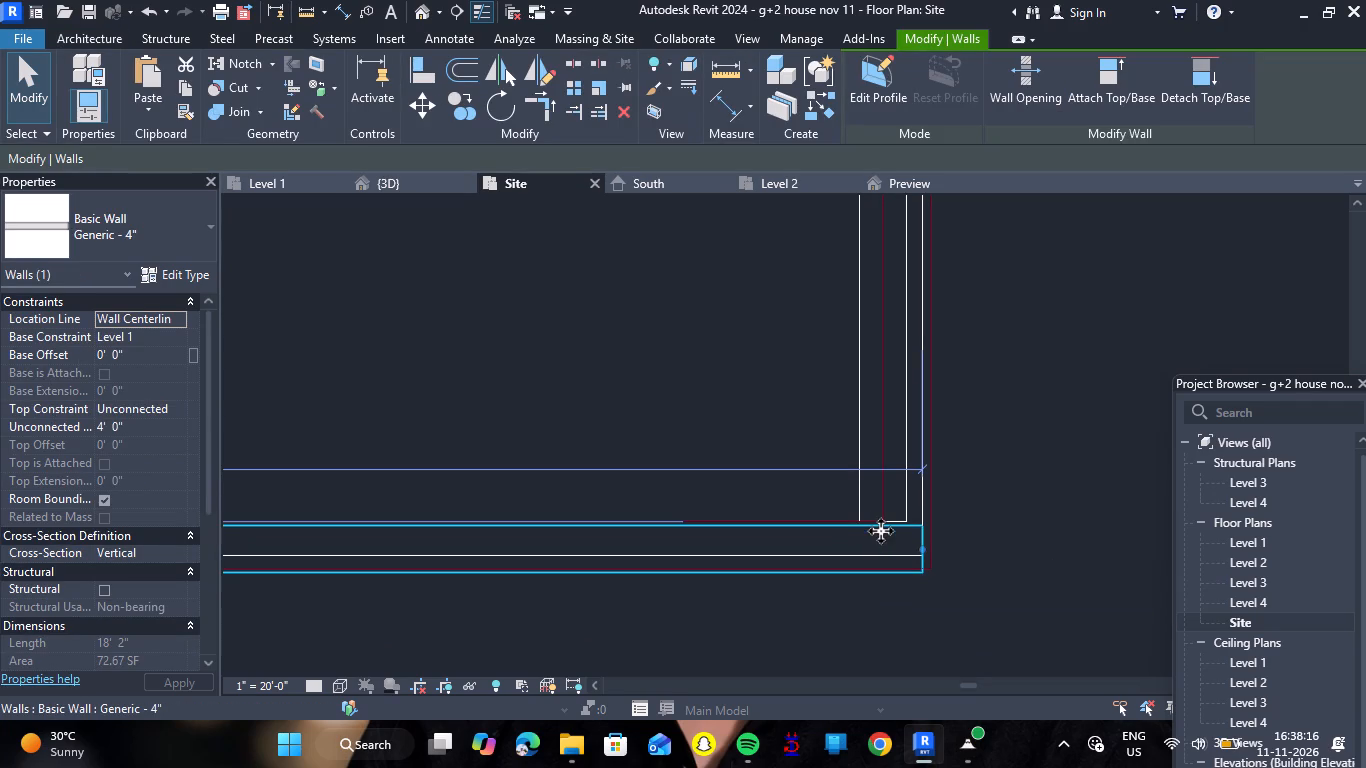
pyautogui.press('Escape')
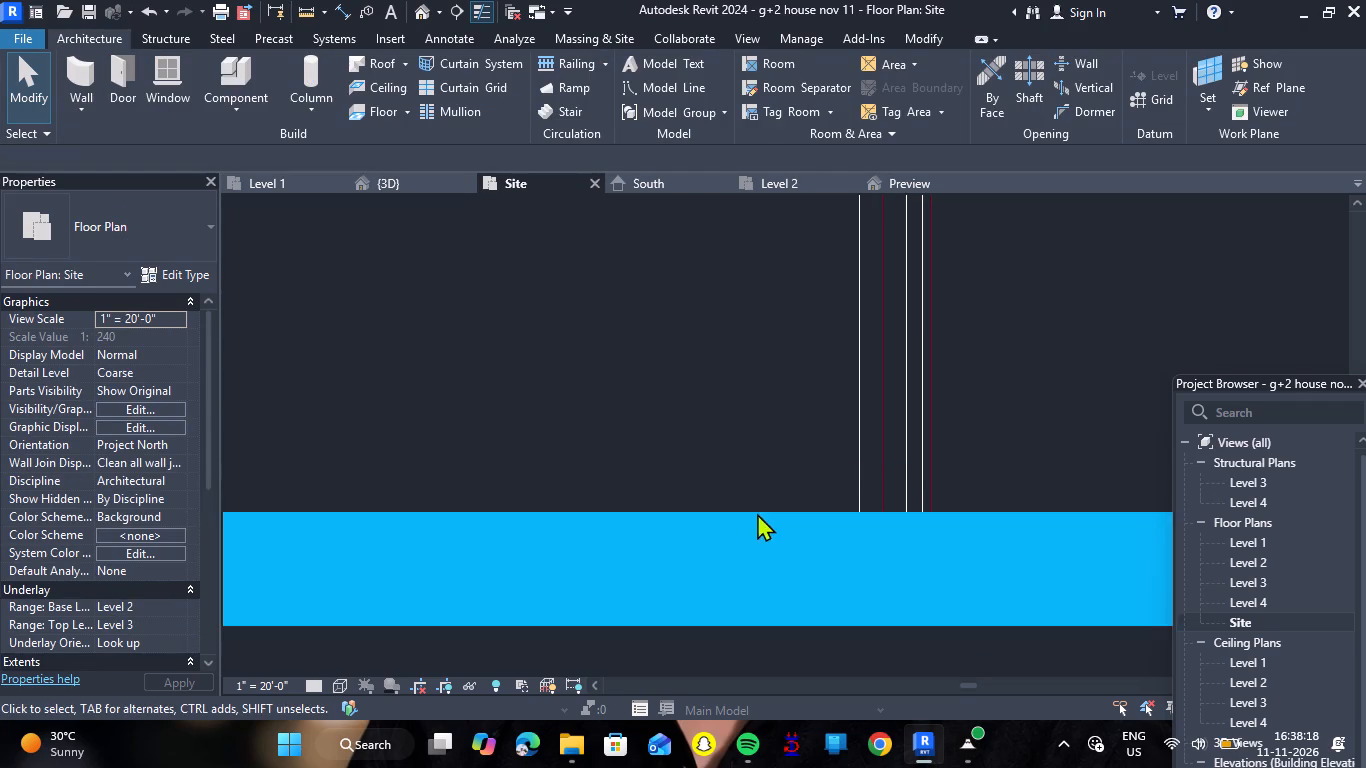
# Nudge the east boundary wall eastward in small increments toward the end of the south wall at the southeast corner.
pyautogui.click(898, 516)
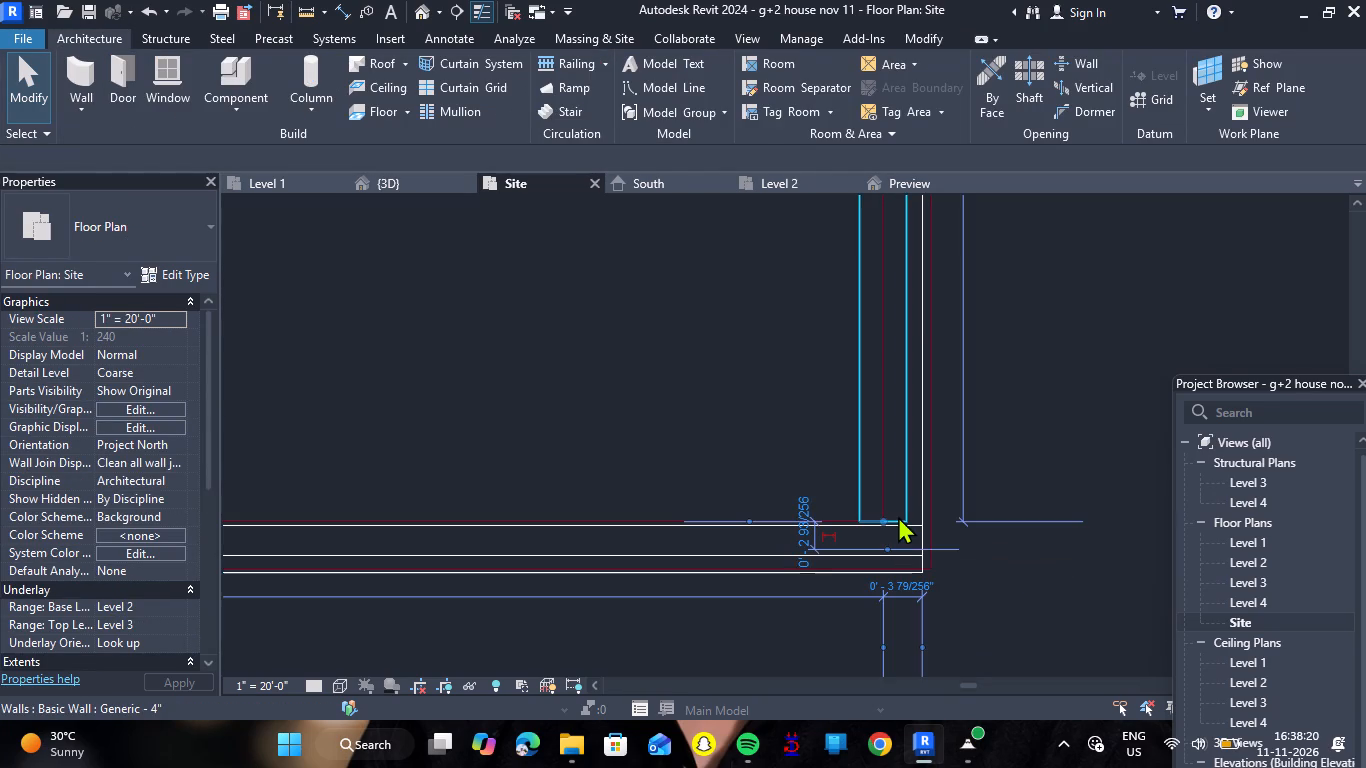
pyautogui.press('Right')
pyautogui.press('Down')
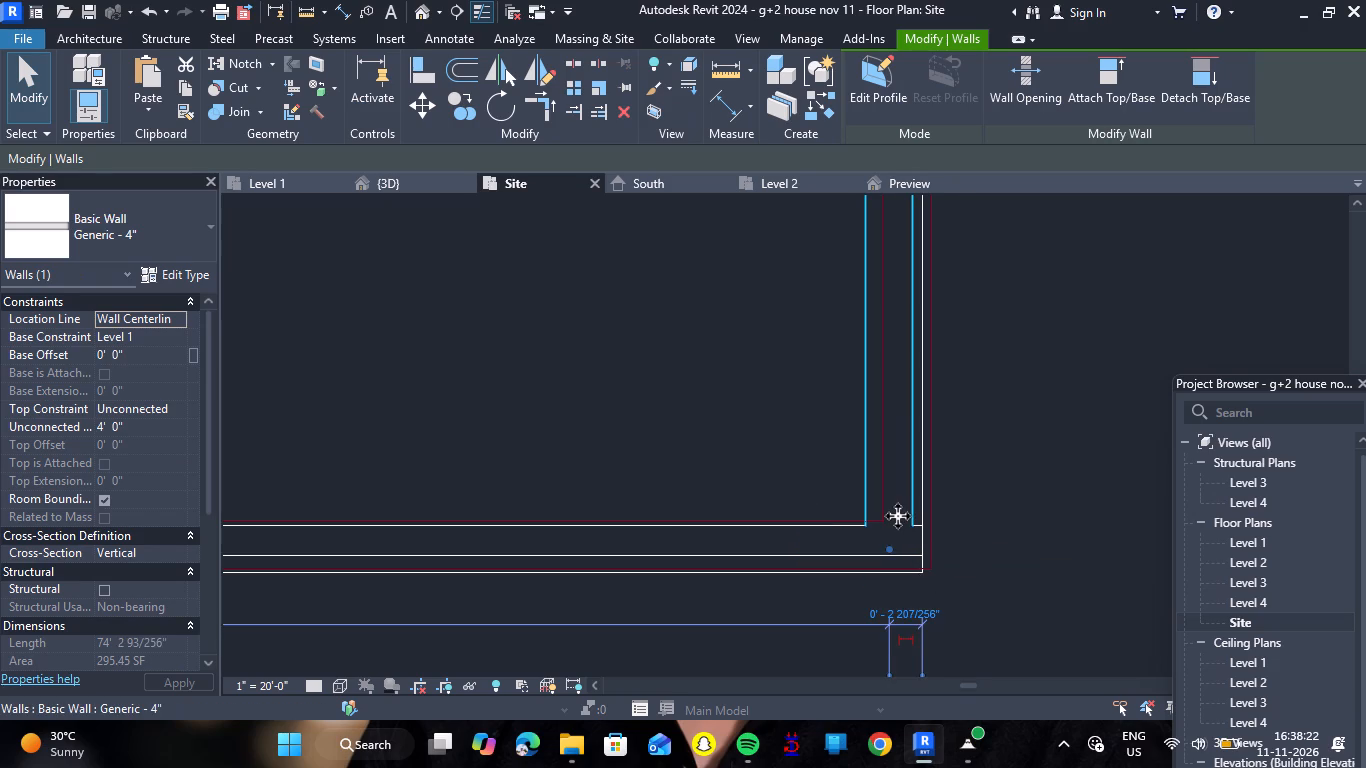
pyautogui.press('Escape')
pyautogui.click(910, 510)
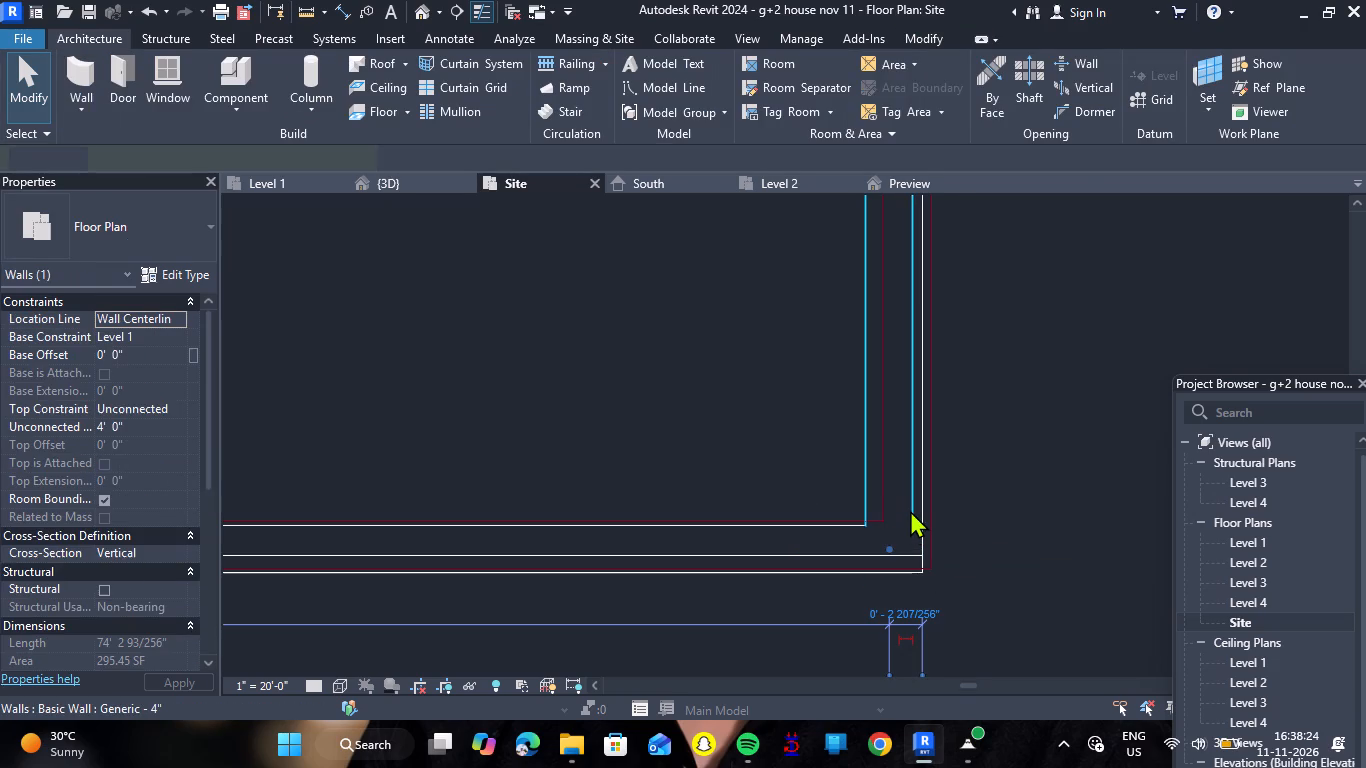
pyautogui.press('Right')
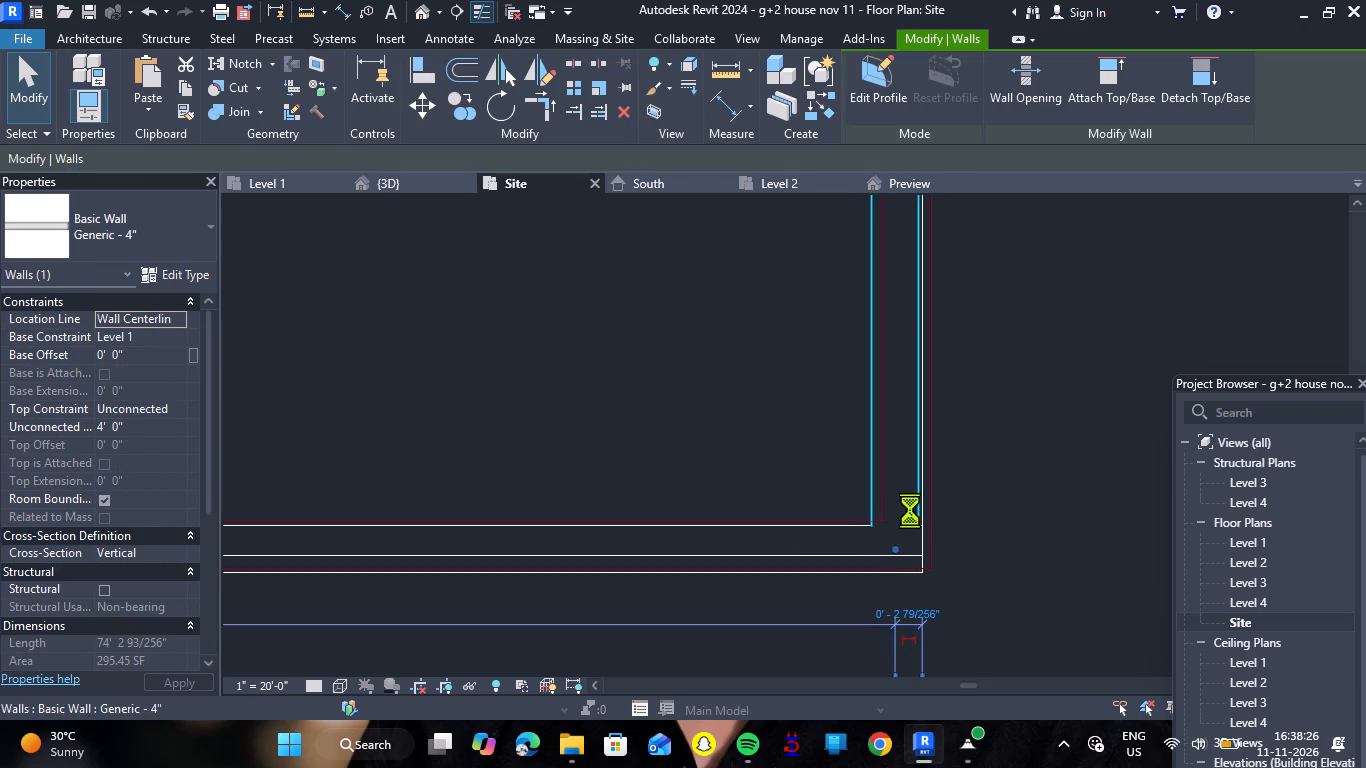
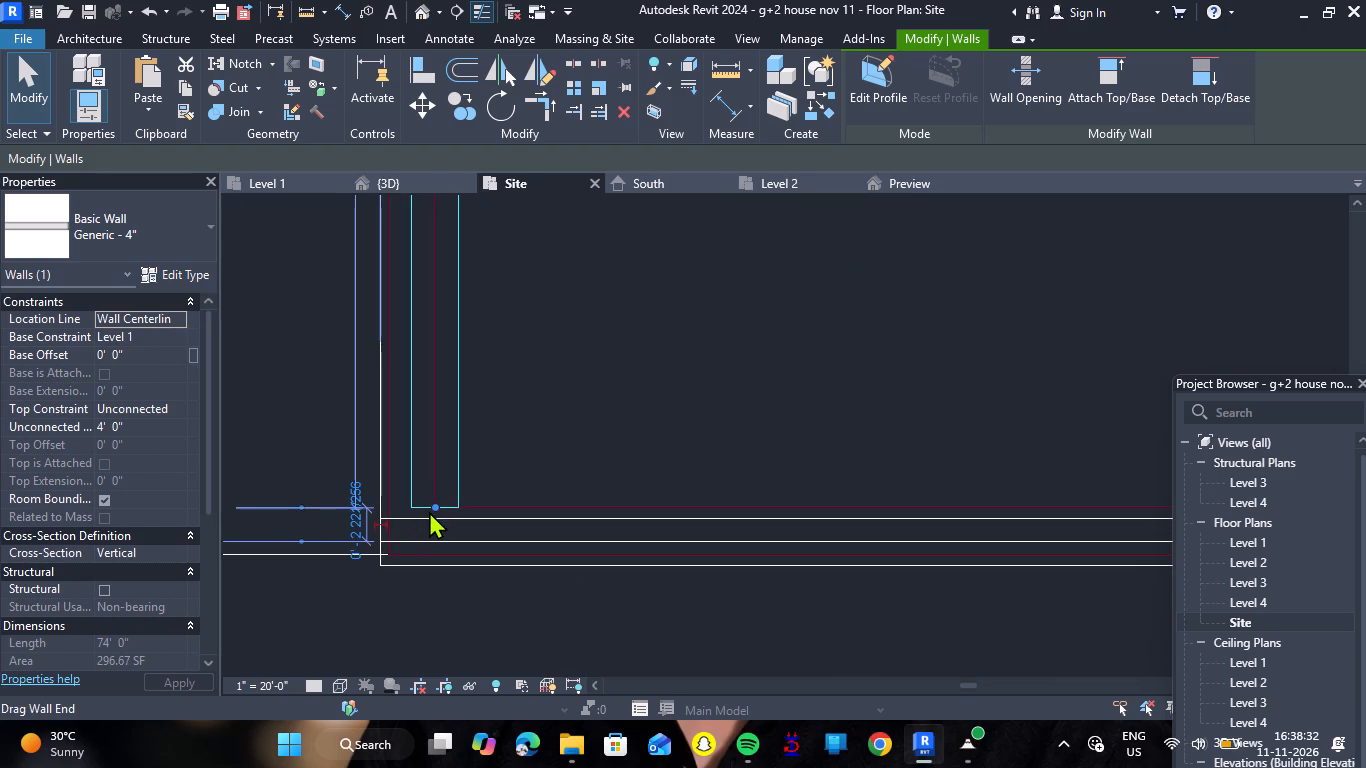
# Nudge the 4" boundary wall west and slightly south so its lower end meets the south wall at the site's southwest corner.
pyautogui.press('Left')
pyautogui.press('Left')
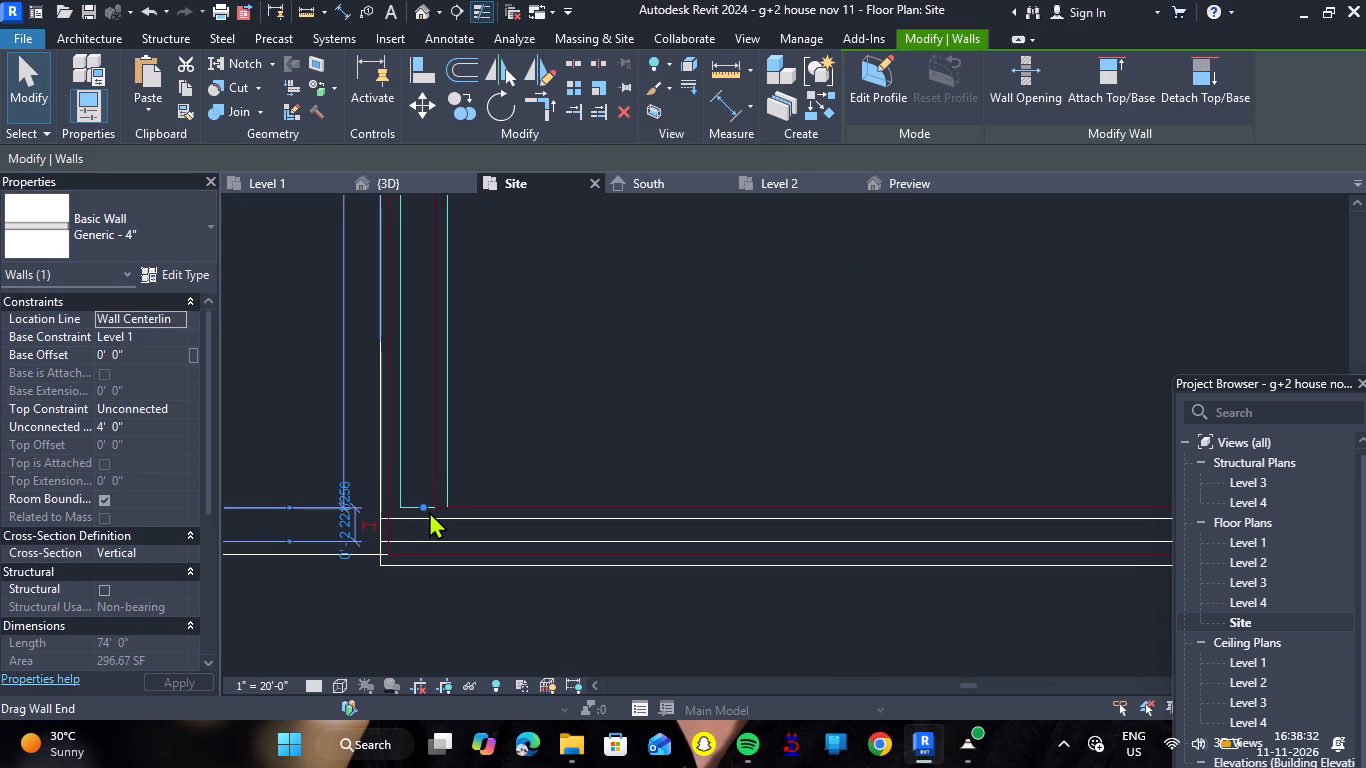
pyautogui.press('Left')
pyautogui.press('Left')
pyautogui.press('Down')
pyautogui.press('Down')
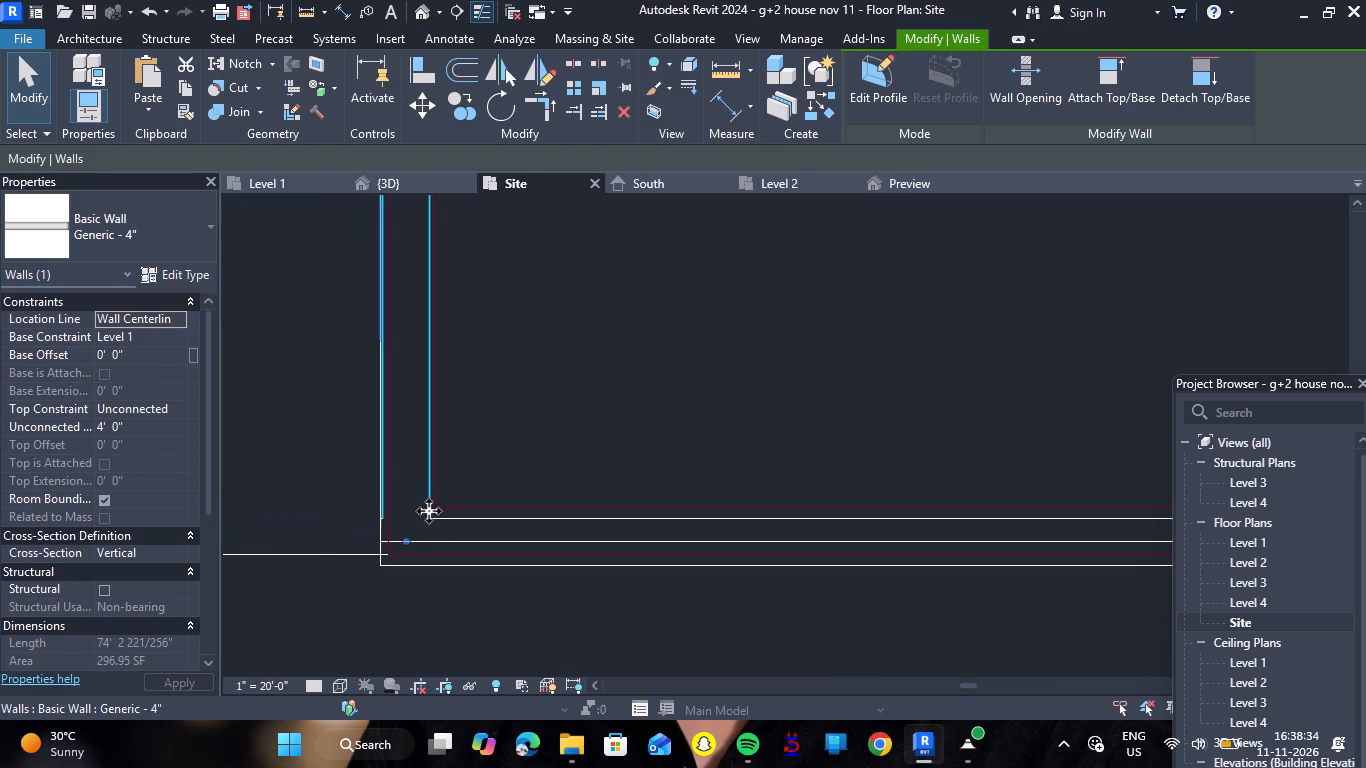
pyautogui.press('Escape')
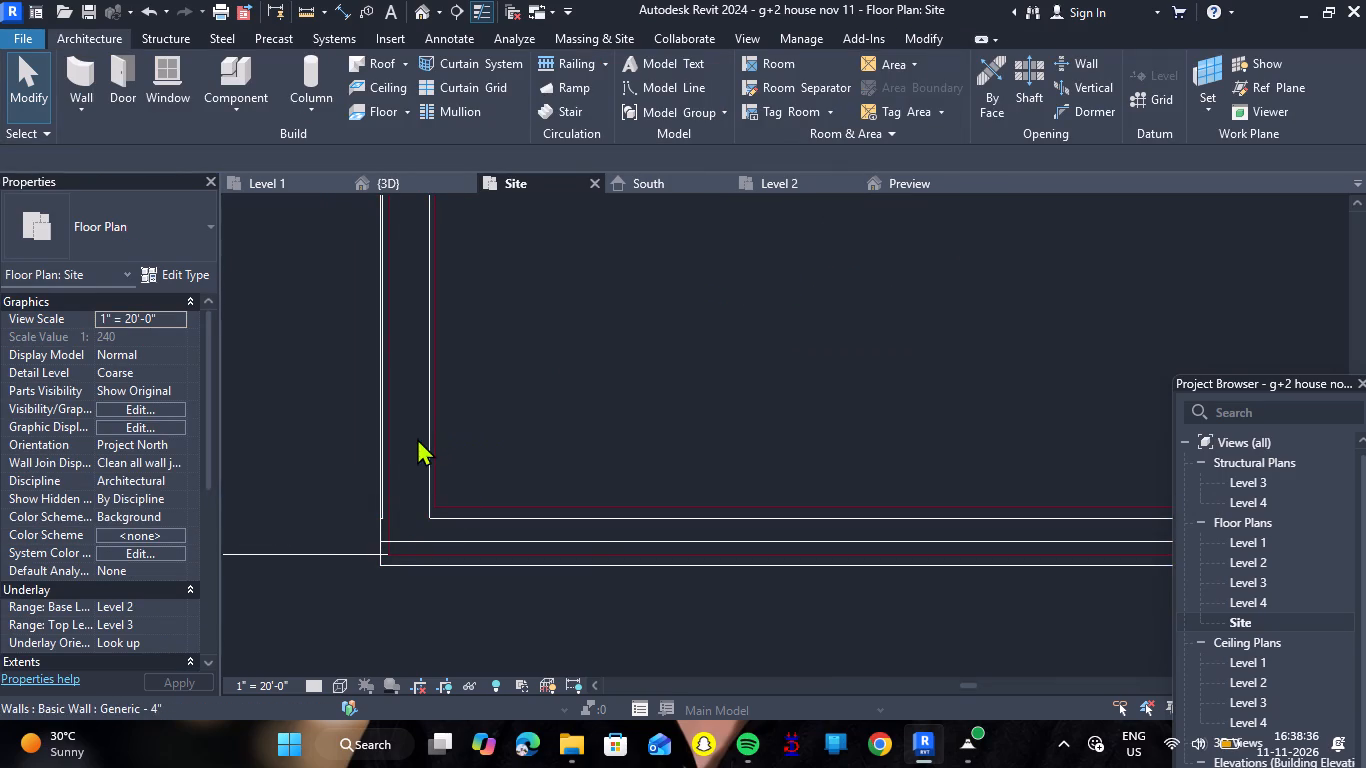
# Inspect the boundary wall corners and edges around the ground floor site for alignment.
pyautogui.scroll(-5, 446, 483)
pyautogui.scroll(-20, 460, 539)
pyautogui.scroll(-2, 460, 539)
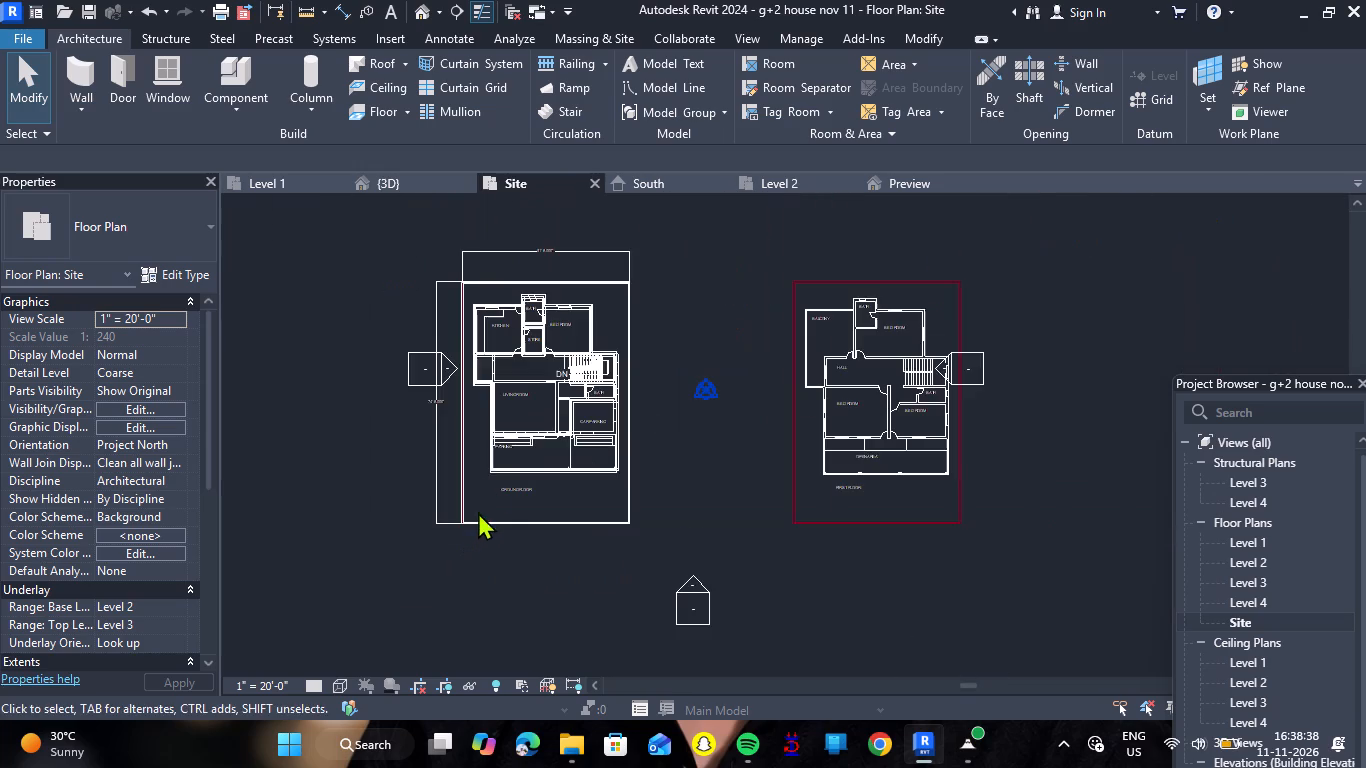
pyautogui.scroll(16, 474, 264)
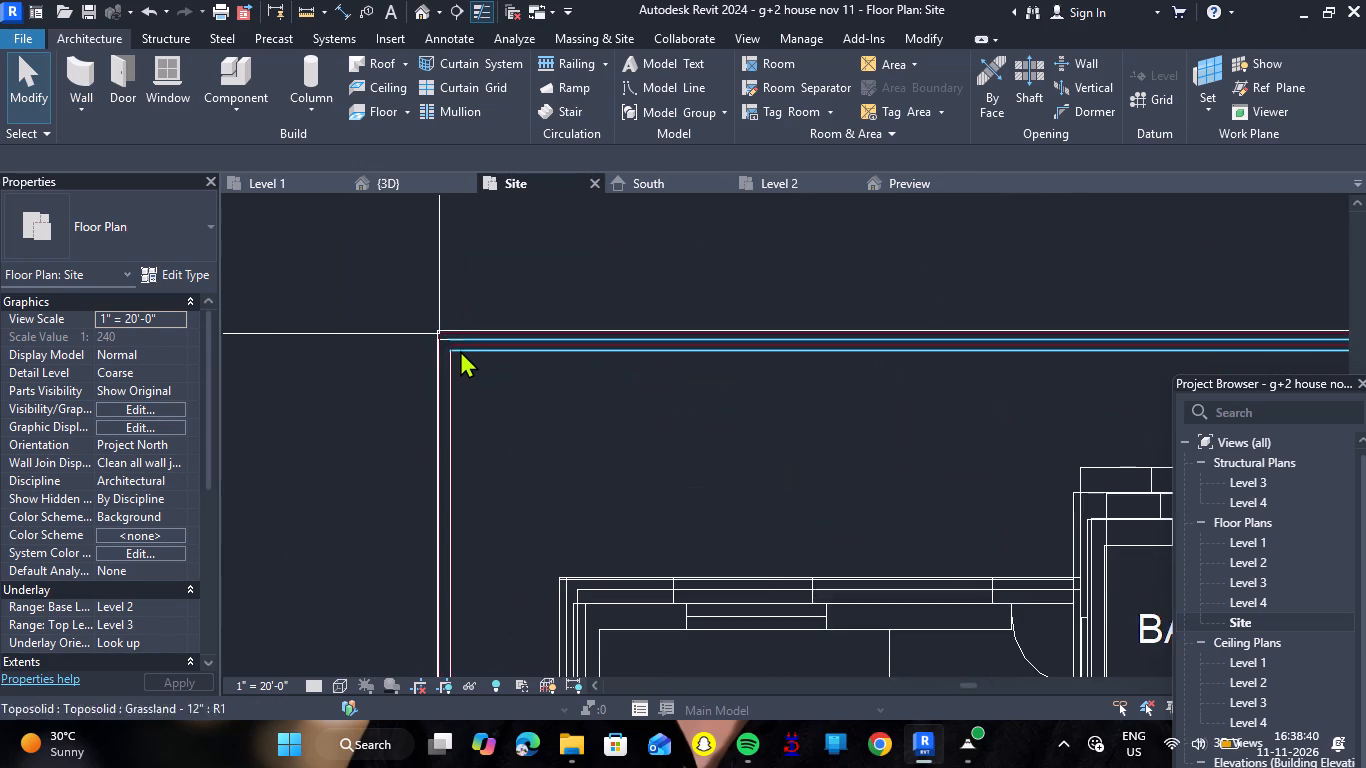
pyautogui.scroll(6, 466, 362)
pyautogui.scroll(-18, 466, 362)
pyautogui.scroll(-4, 487, 345)
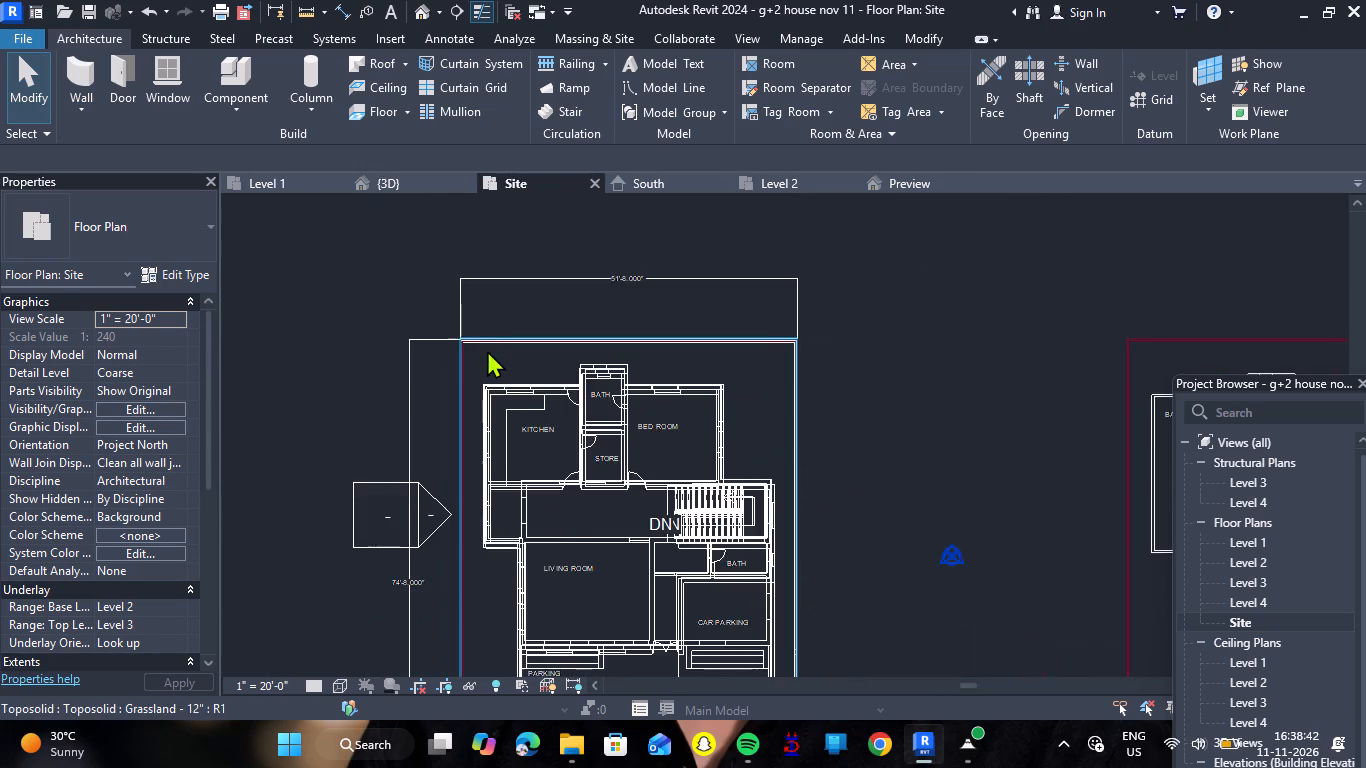
pyautogui.scroll(-2, 487, 350)
pyautogui.scroll(5, 544, 552)
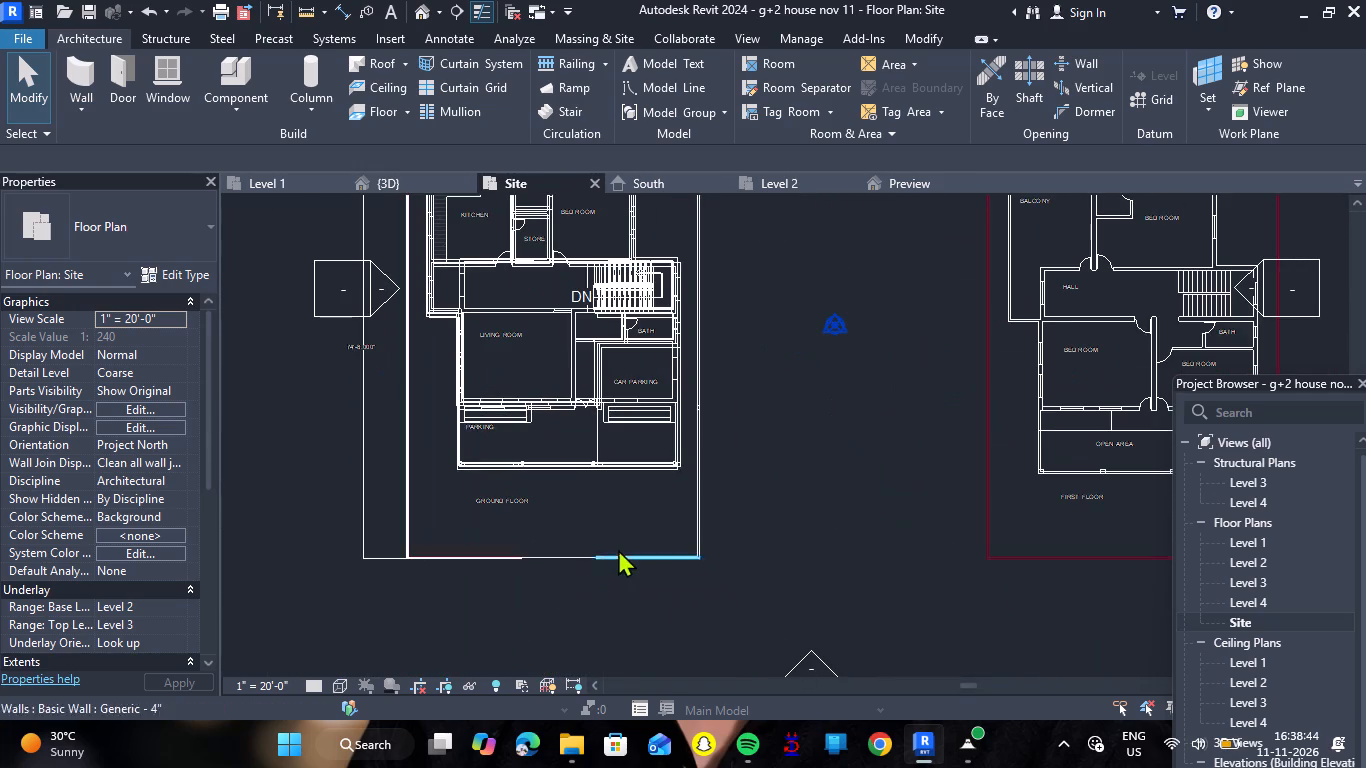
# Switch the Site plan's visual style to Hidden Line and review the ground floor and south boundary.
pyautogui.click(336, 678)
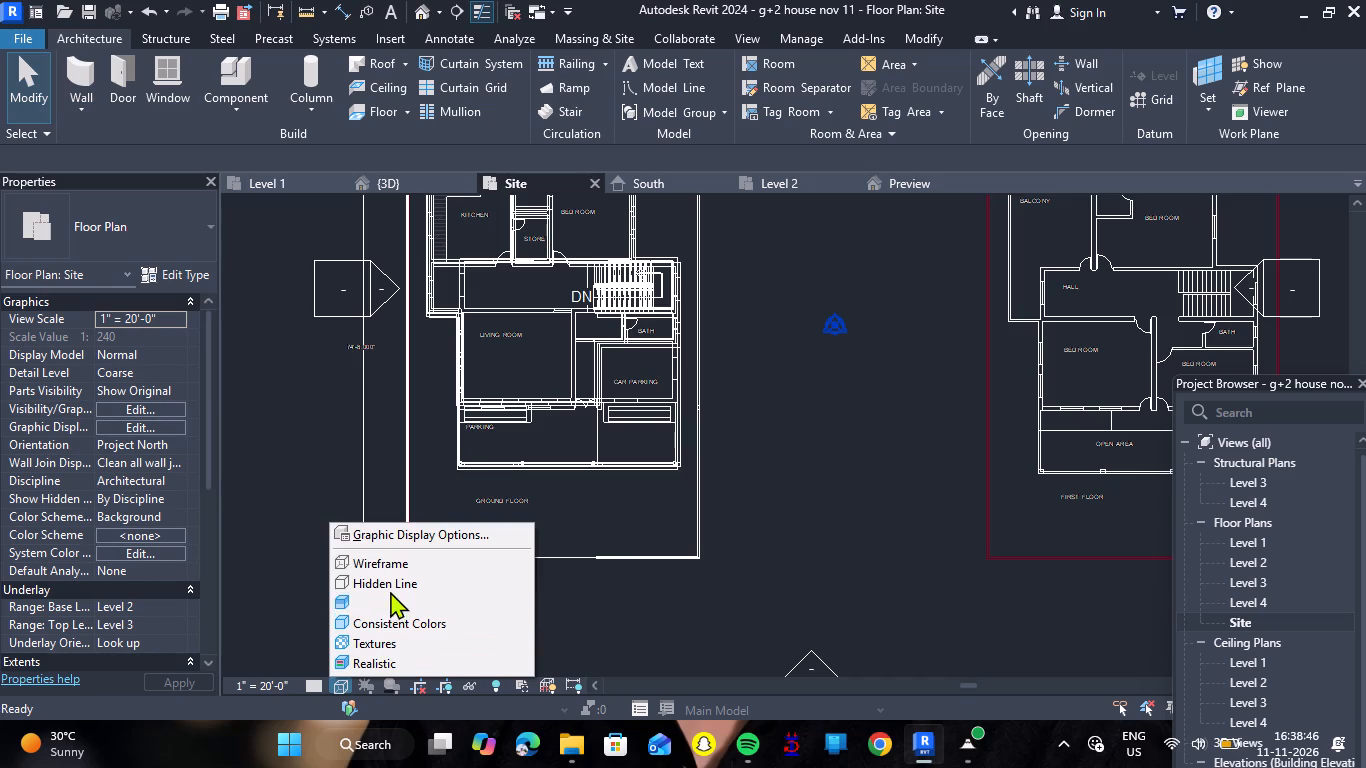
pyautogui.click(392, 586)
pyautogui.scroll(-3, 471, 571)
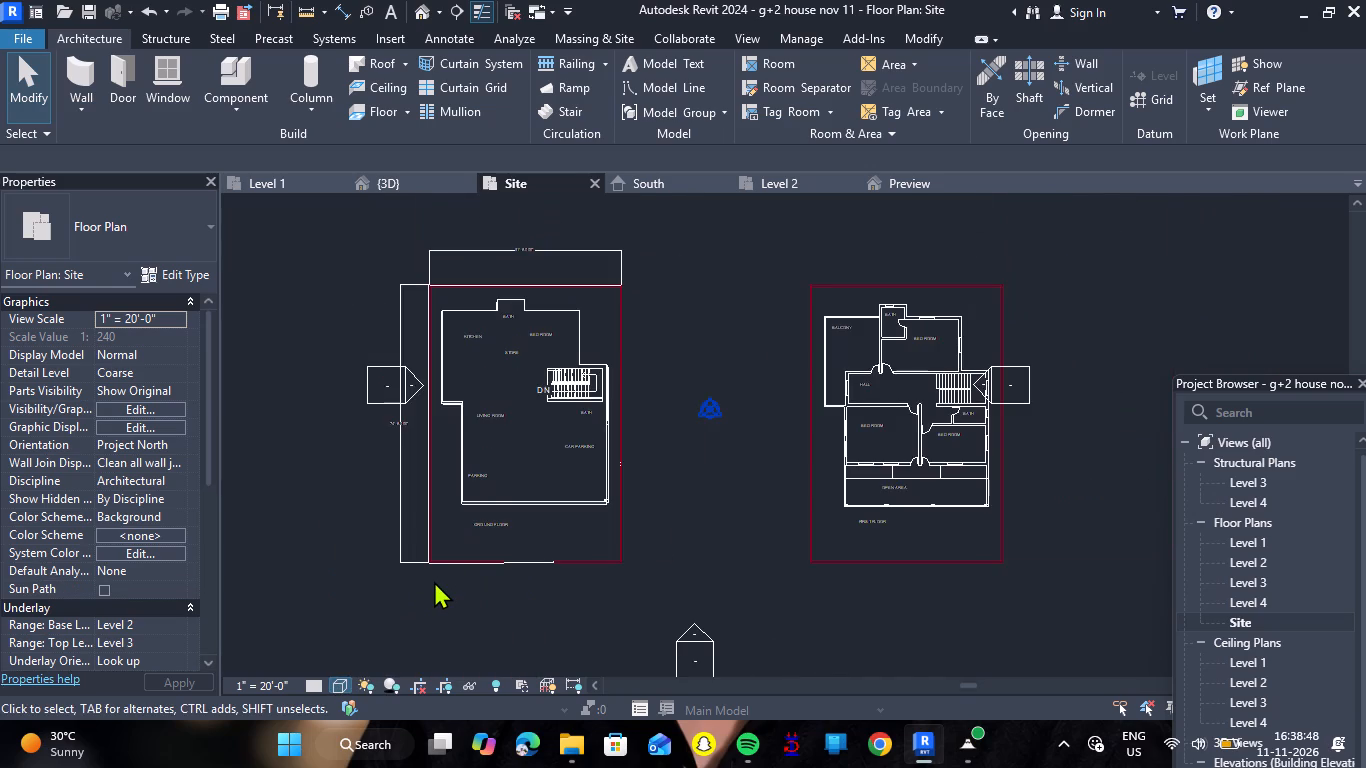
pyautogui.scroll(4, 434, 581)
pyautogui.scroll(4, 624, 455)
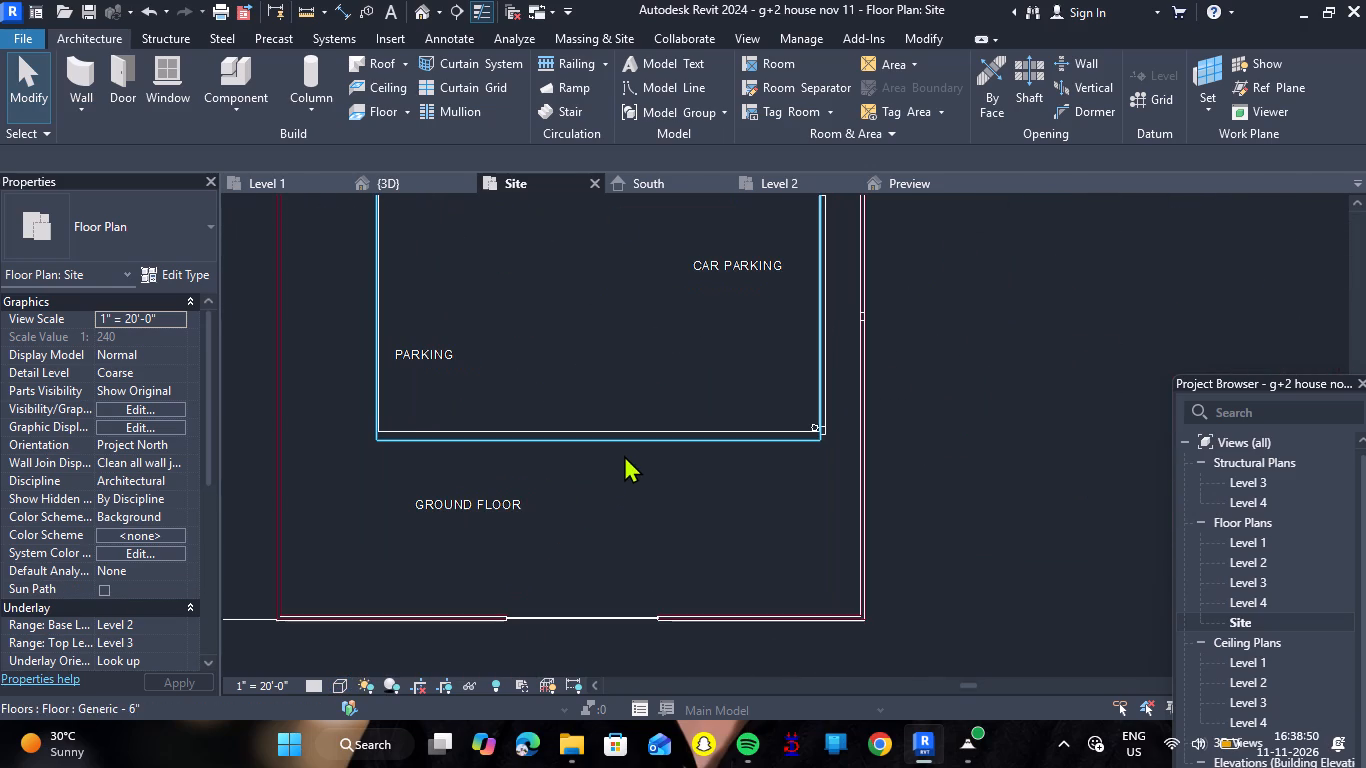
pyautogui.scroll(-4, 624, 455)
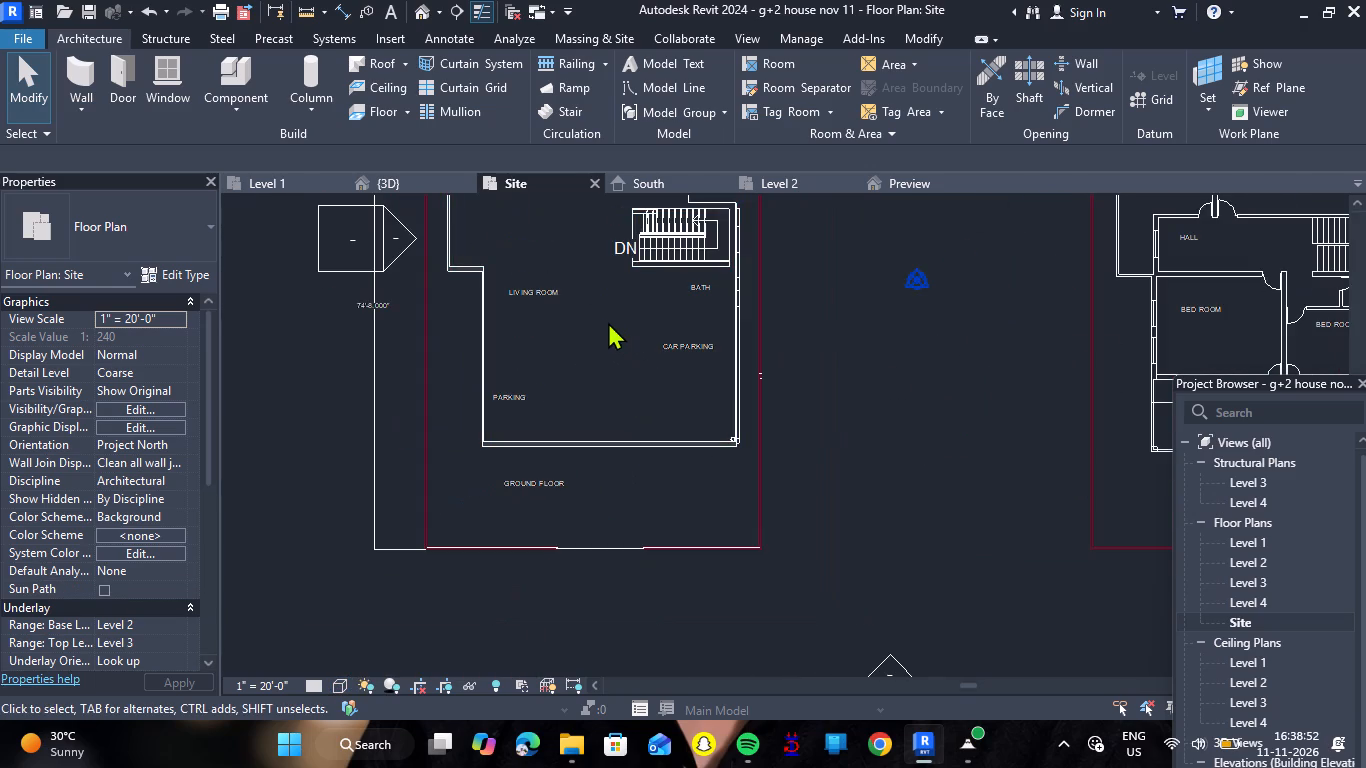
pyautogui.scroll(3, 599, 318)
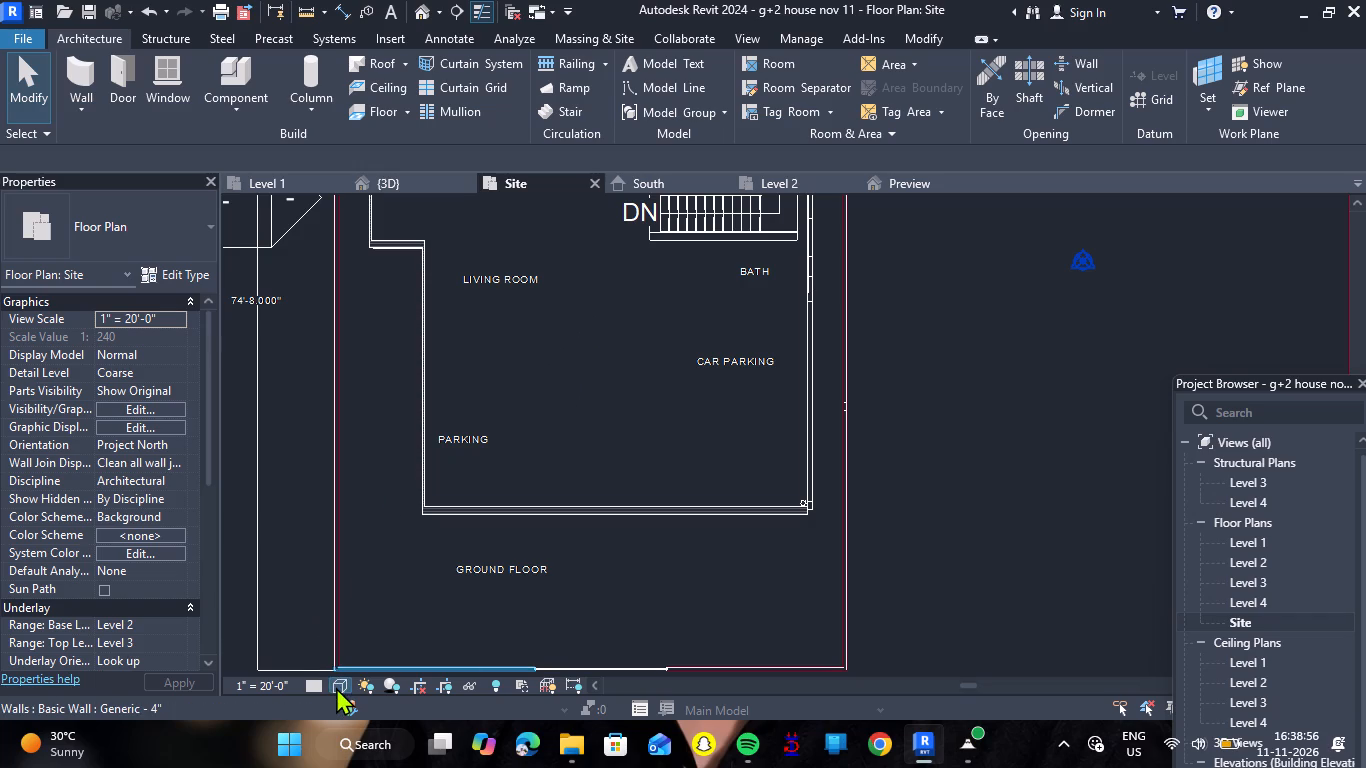
# Set the Site plan's underlay base level to None.
pyautogui.click(166, 618)
pyautogui.click(179, 625)
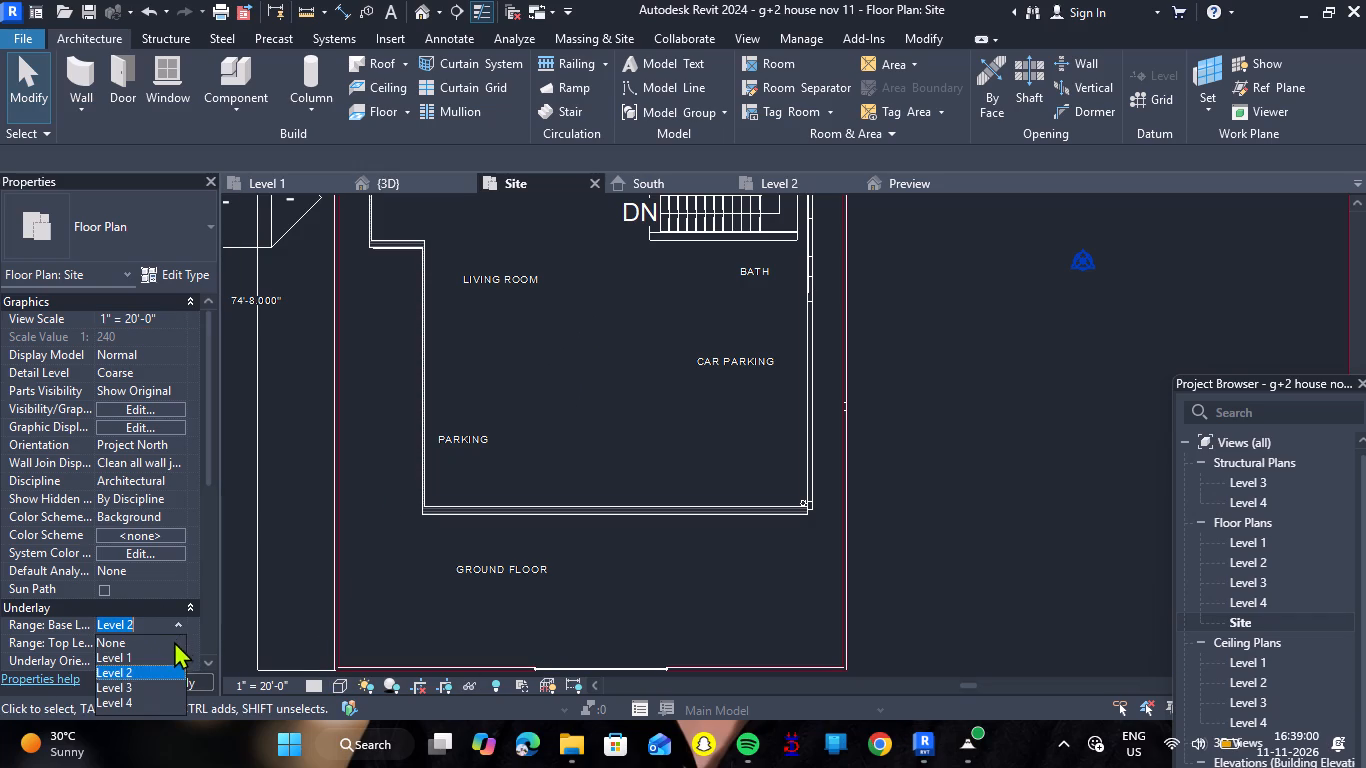
pyautogui.click(166, 644)
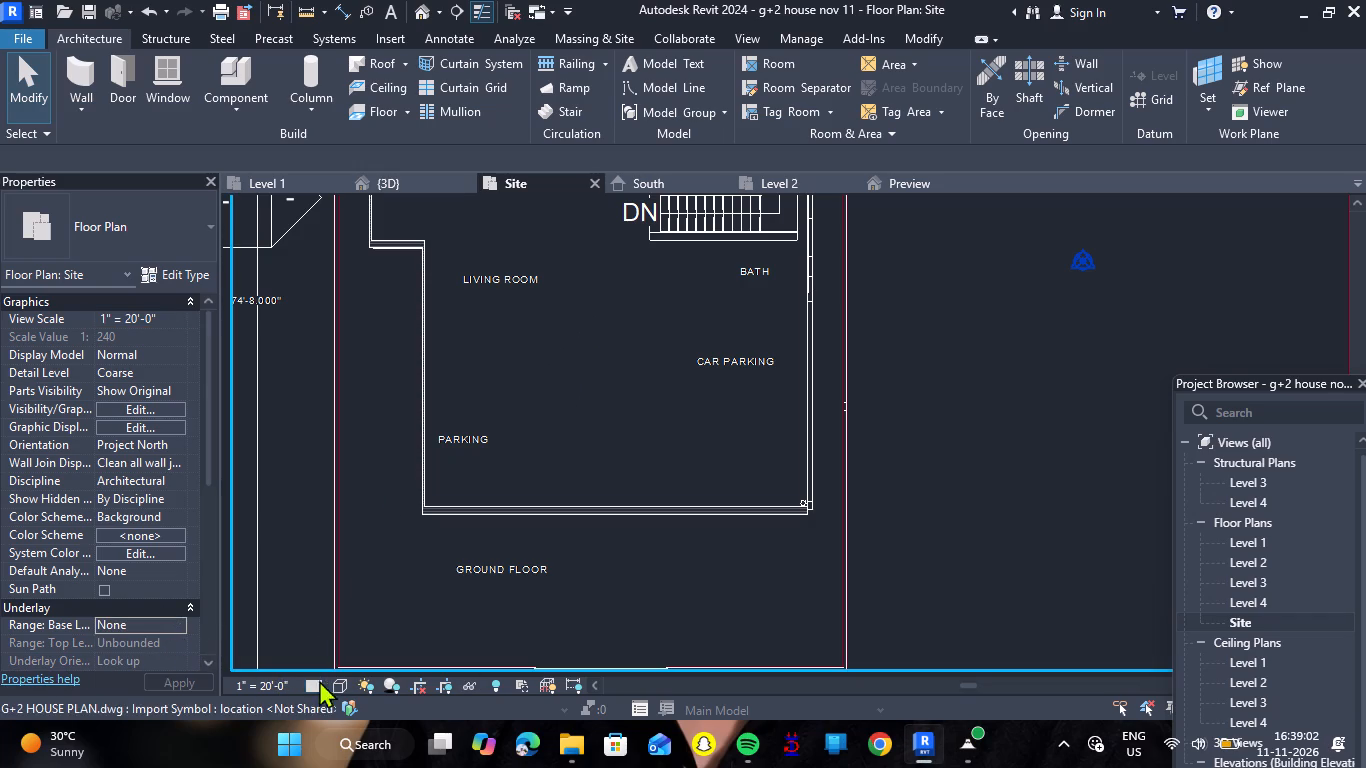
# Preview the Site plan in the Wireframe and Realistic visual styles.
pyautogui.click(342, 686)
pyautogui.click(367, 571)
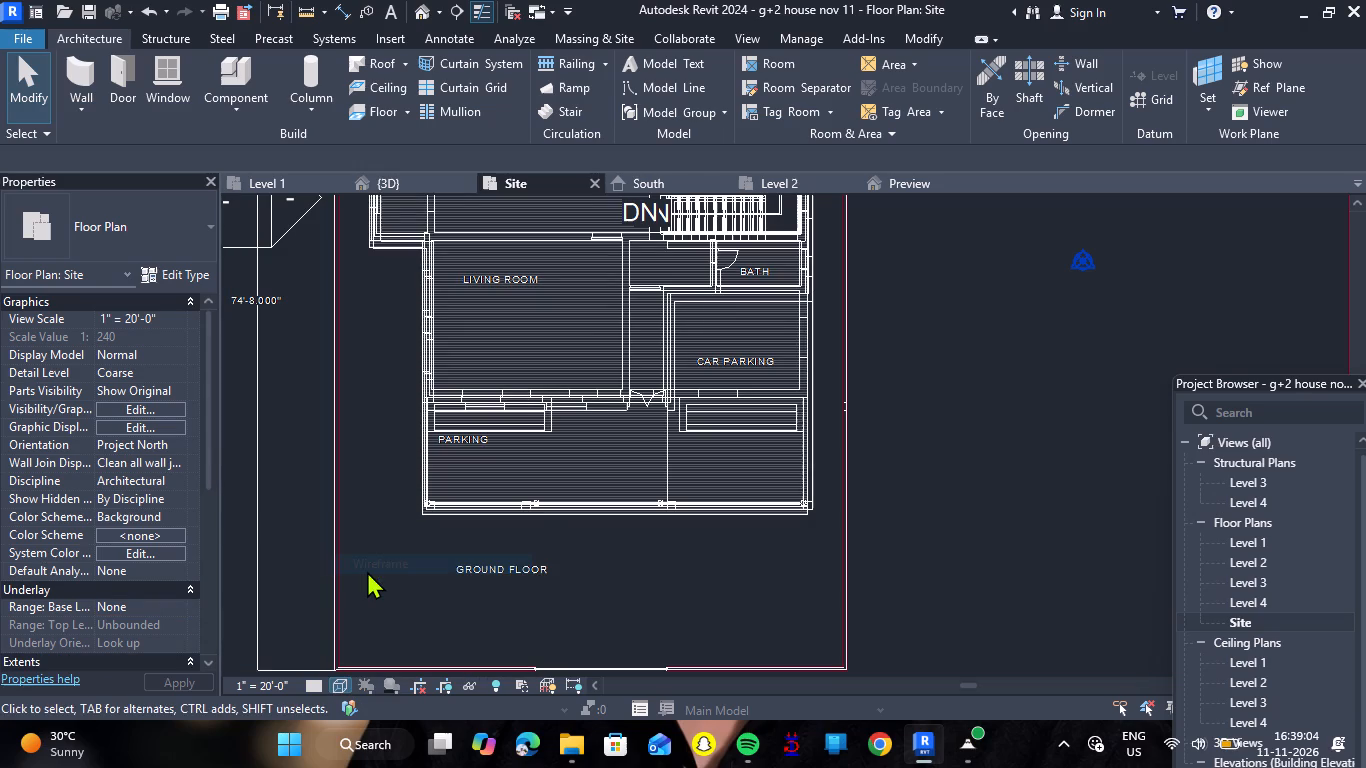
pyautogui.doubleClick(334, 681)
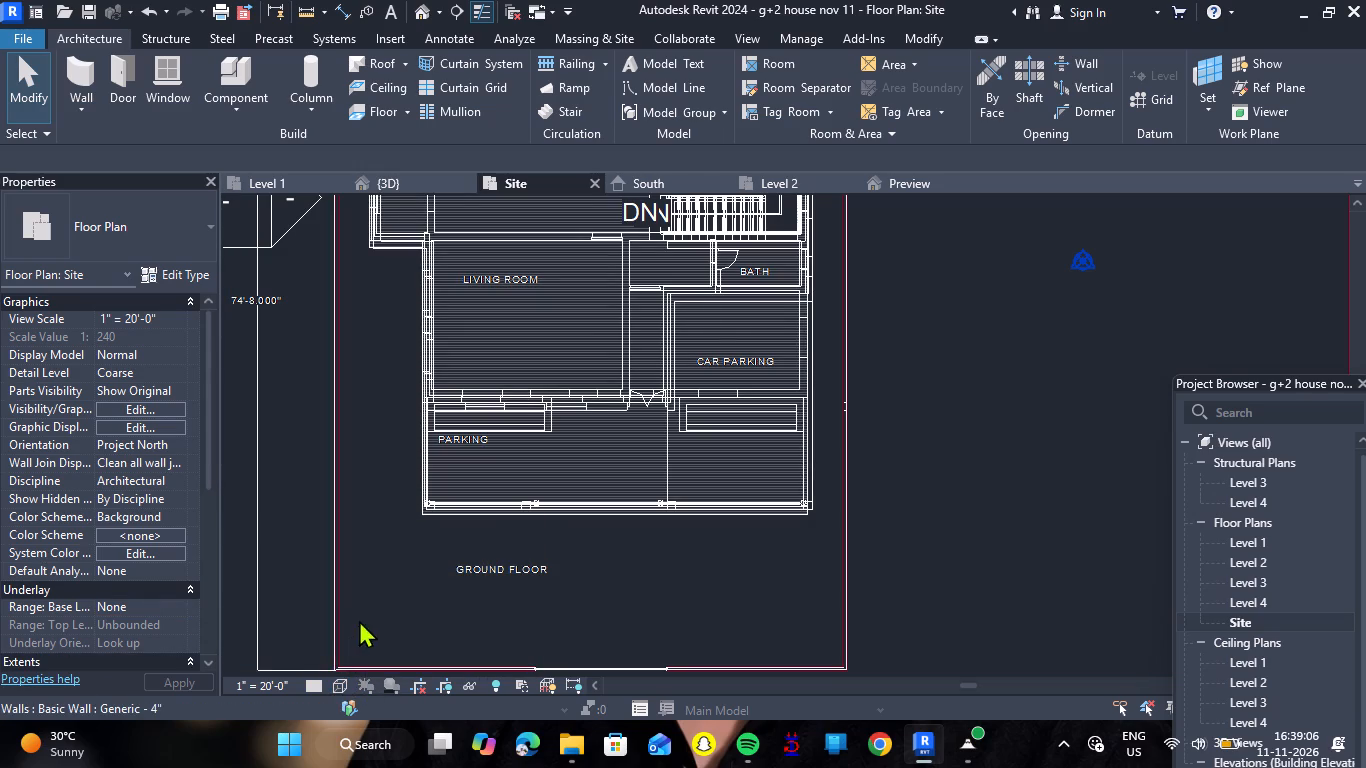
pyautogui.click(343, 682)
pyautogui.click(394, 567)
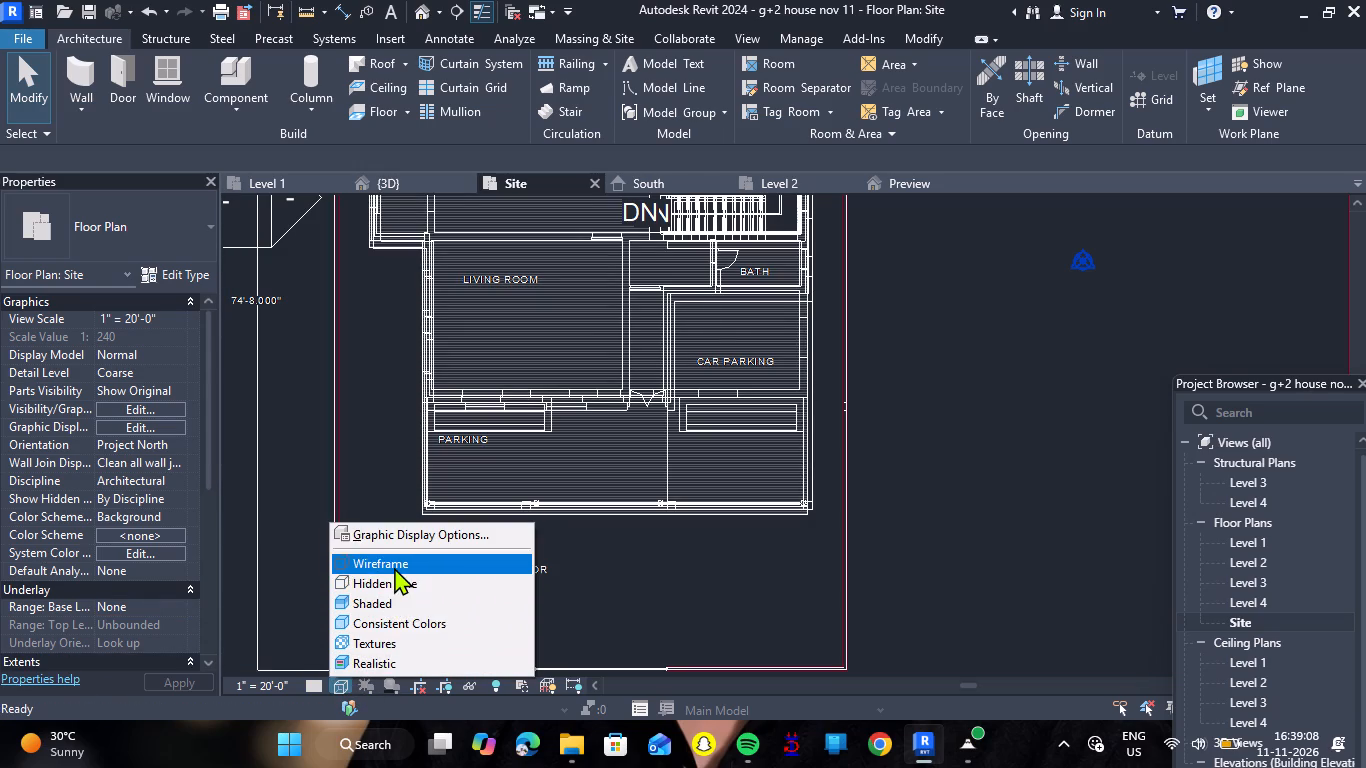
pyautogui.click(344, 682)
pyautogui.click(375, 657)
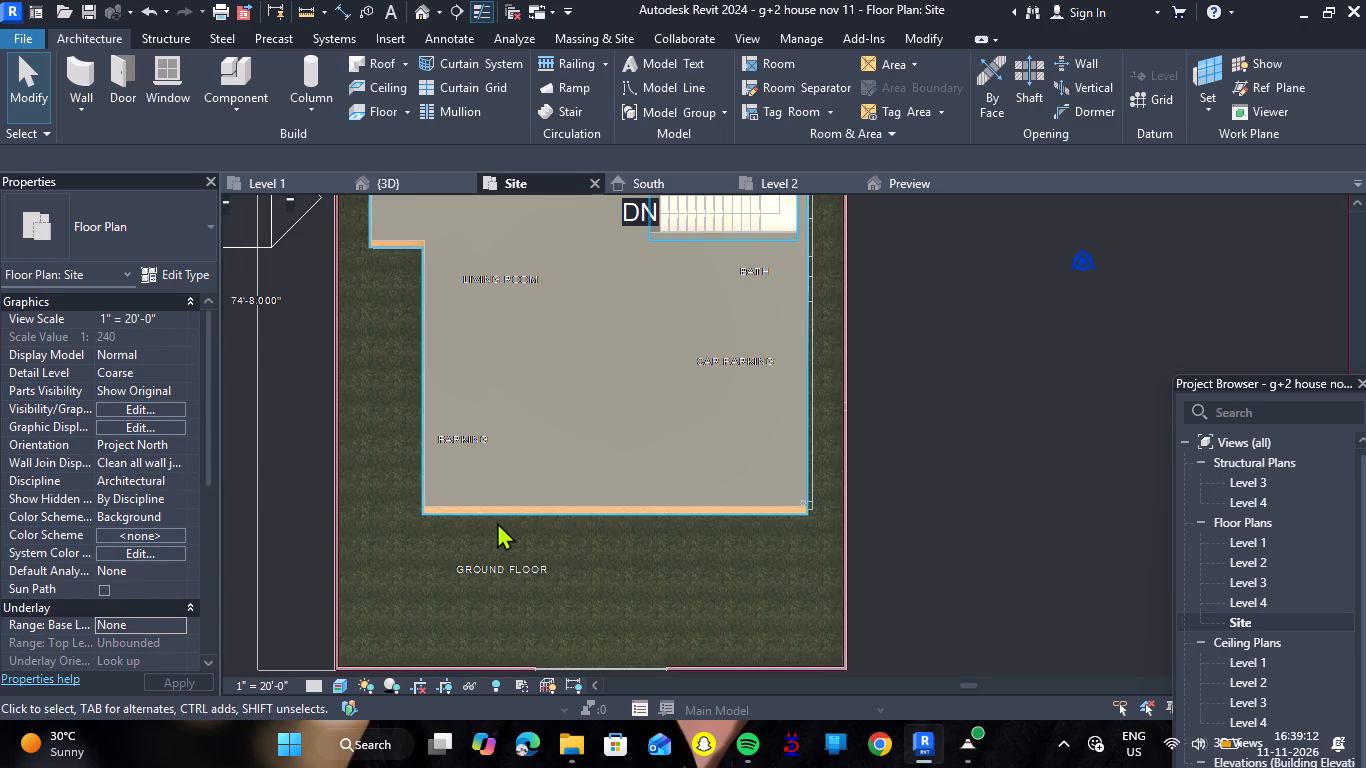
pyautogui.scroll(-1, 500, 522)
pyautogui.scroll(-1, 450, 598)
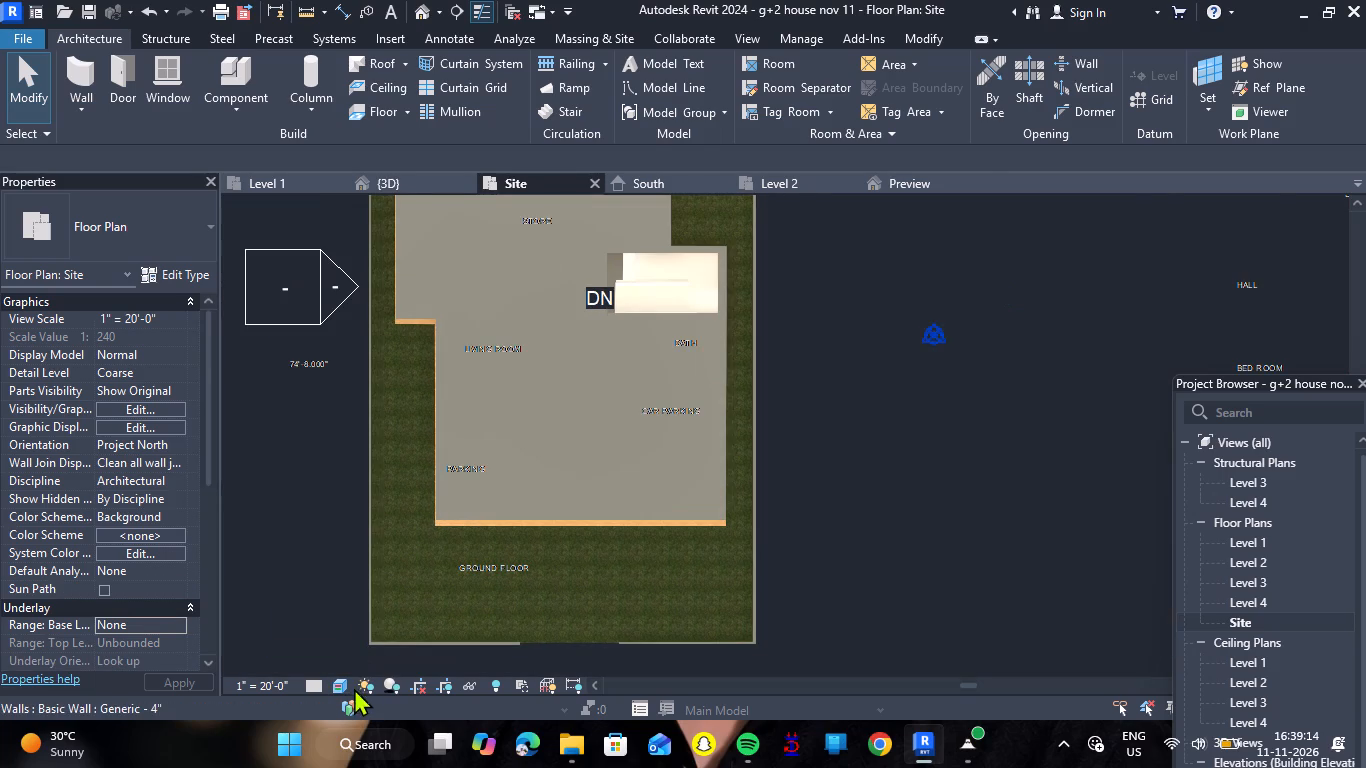
# Set the Site plan's visual style to Wireframe.
pyautogui.click(339, 688)
pyautogui.click(388, 555)
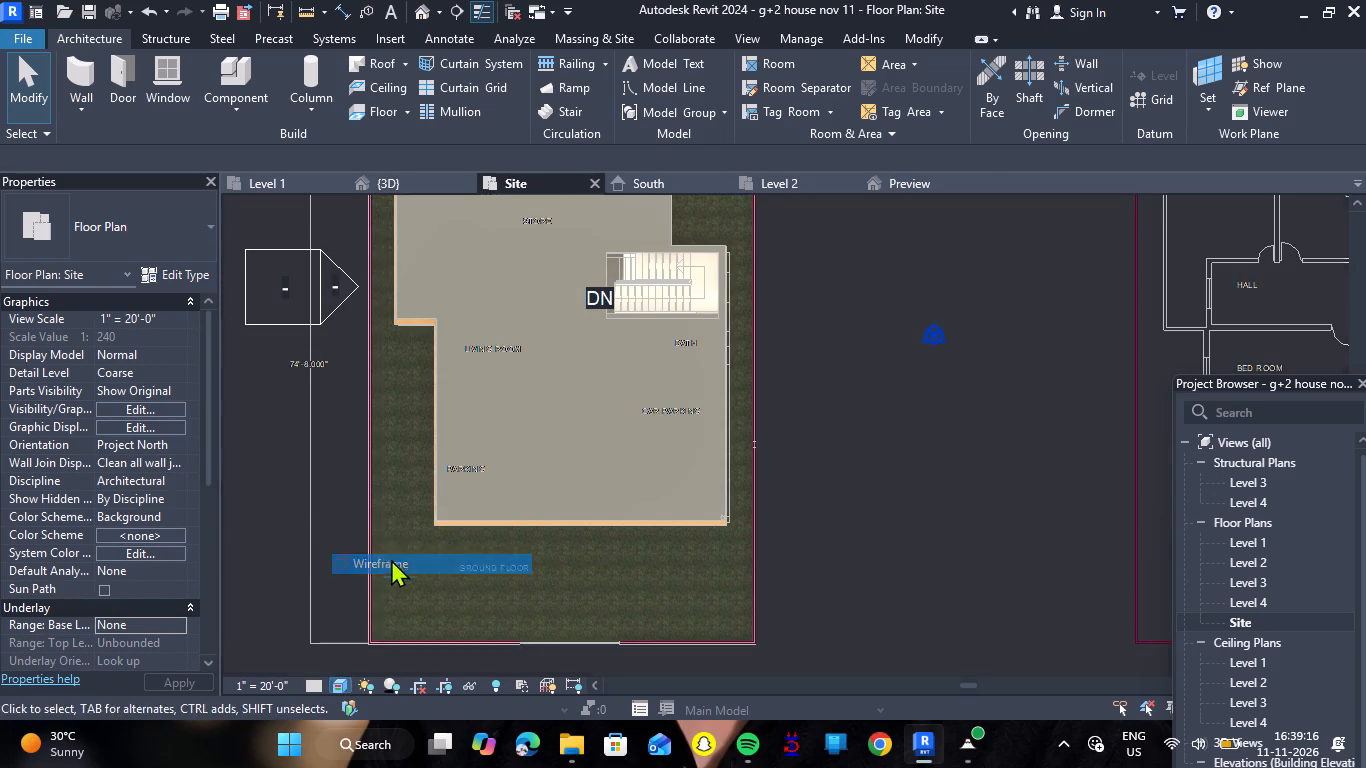
# Temporarily hide the Level 2 Generic - 6" floor covering the living room and parking areas in the Site plan.
pyautogui.scroll(3, 482, 464)
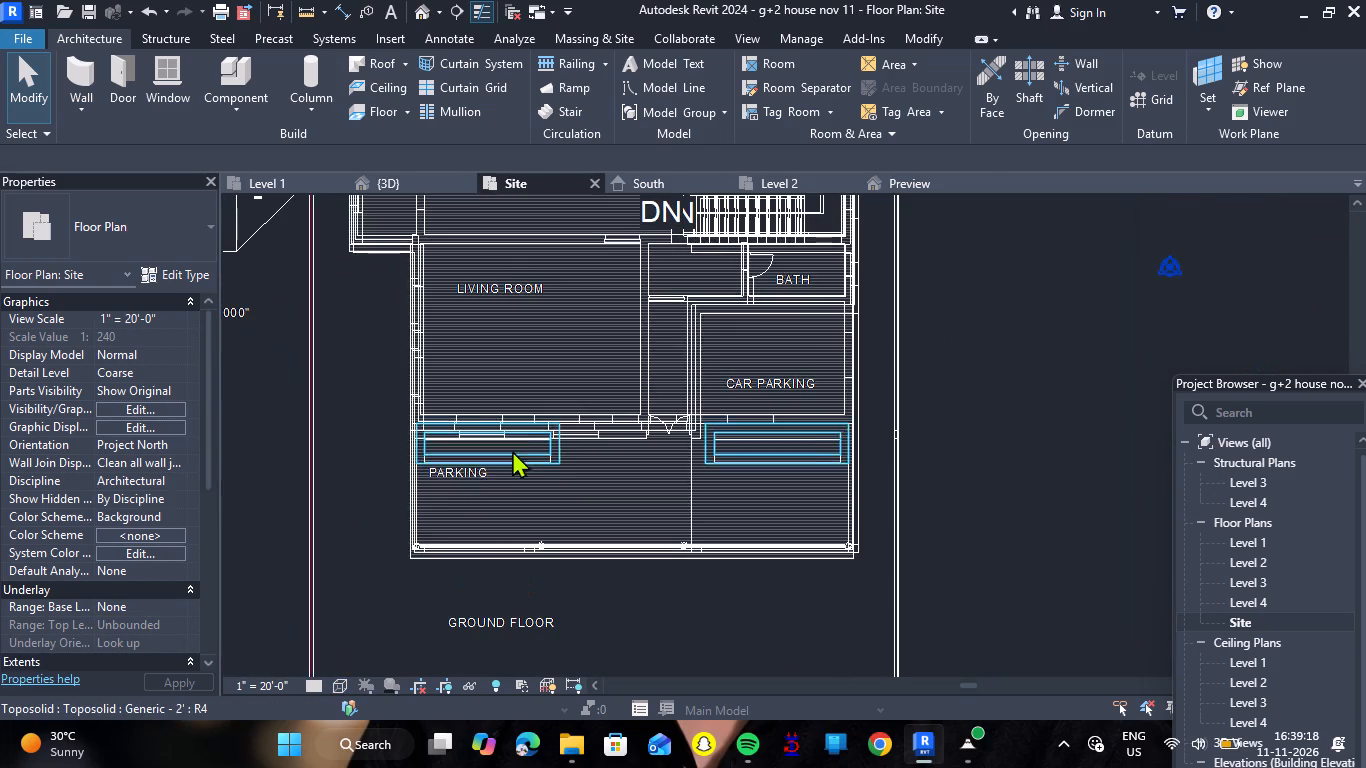
pyautogui.scroll(5, 520, 445)
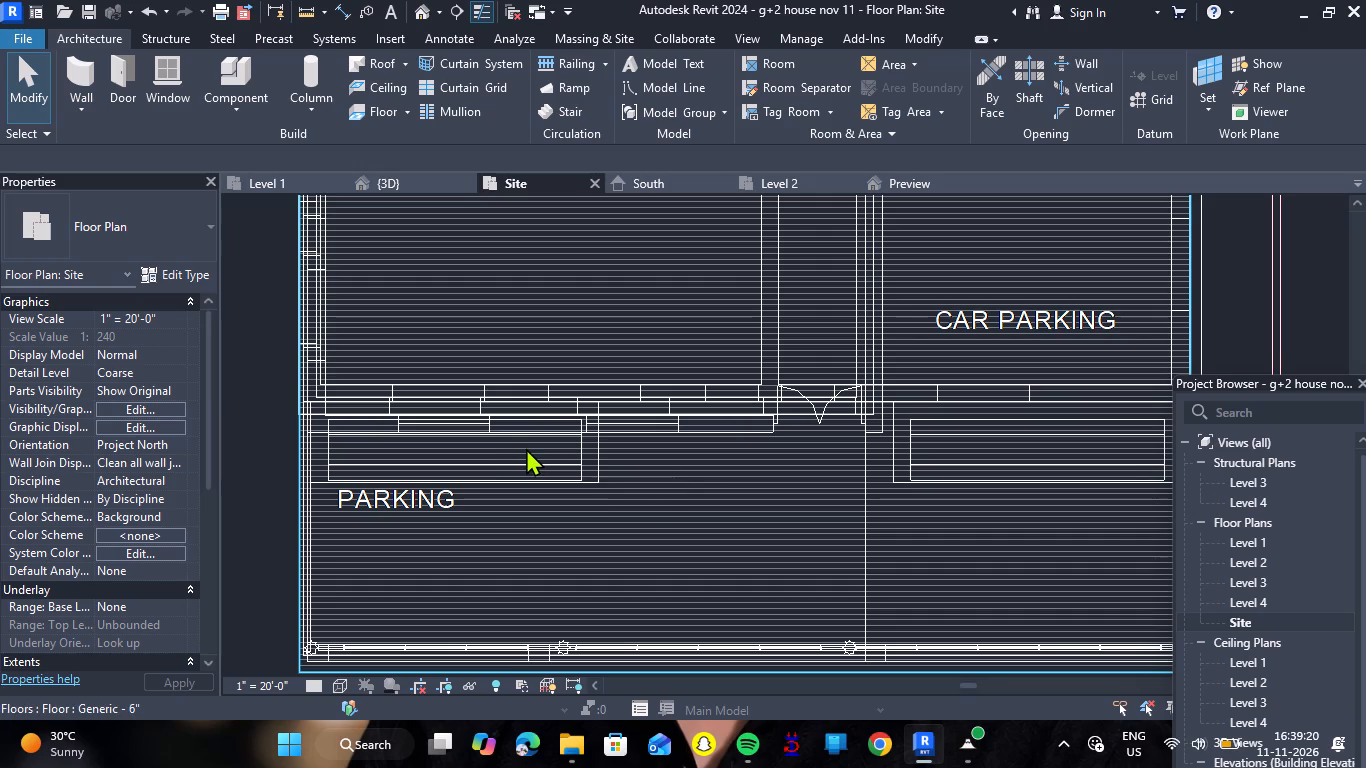
pyautogui.click(636, 503)
pyautogui.scroll(-6, 637, 498)
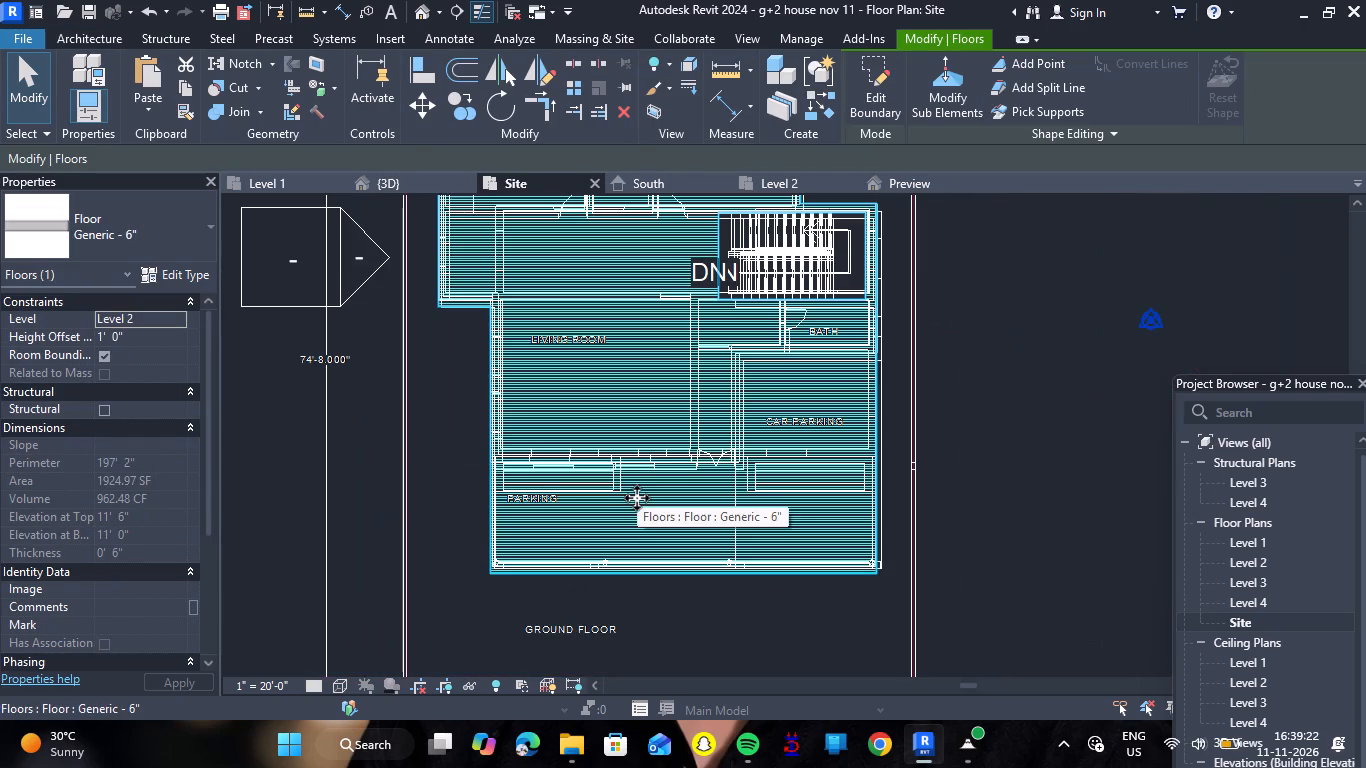
pyautogui.scroll(-3, 637, 498)
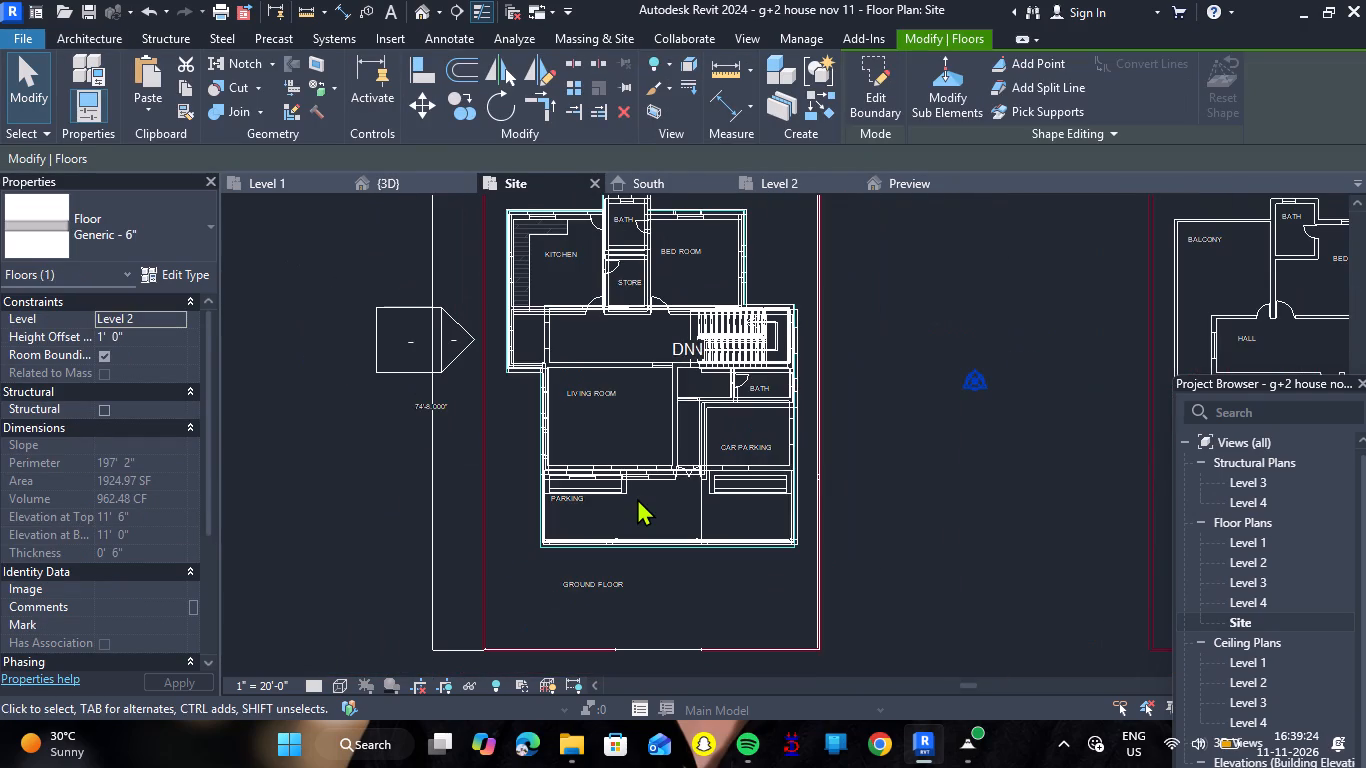
pyautogui.scroll(5, 637, 498)
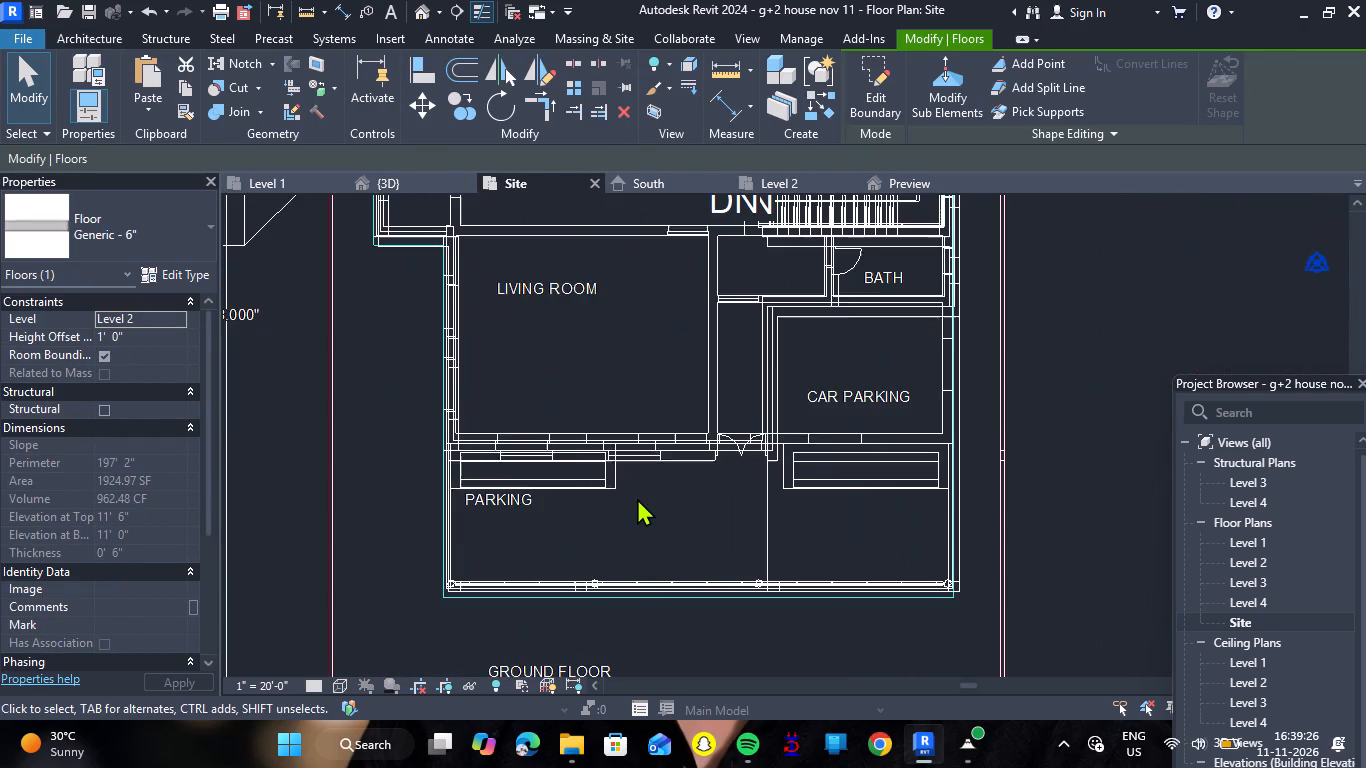
pyautogui.write('hh')
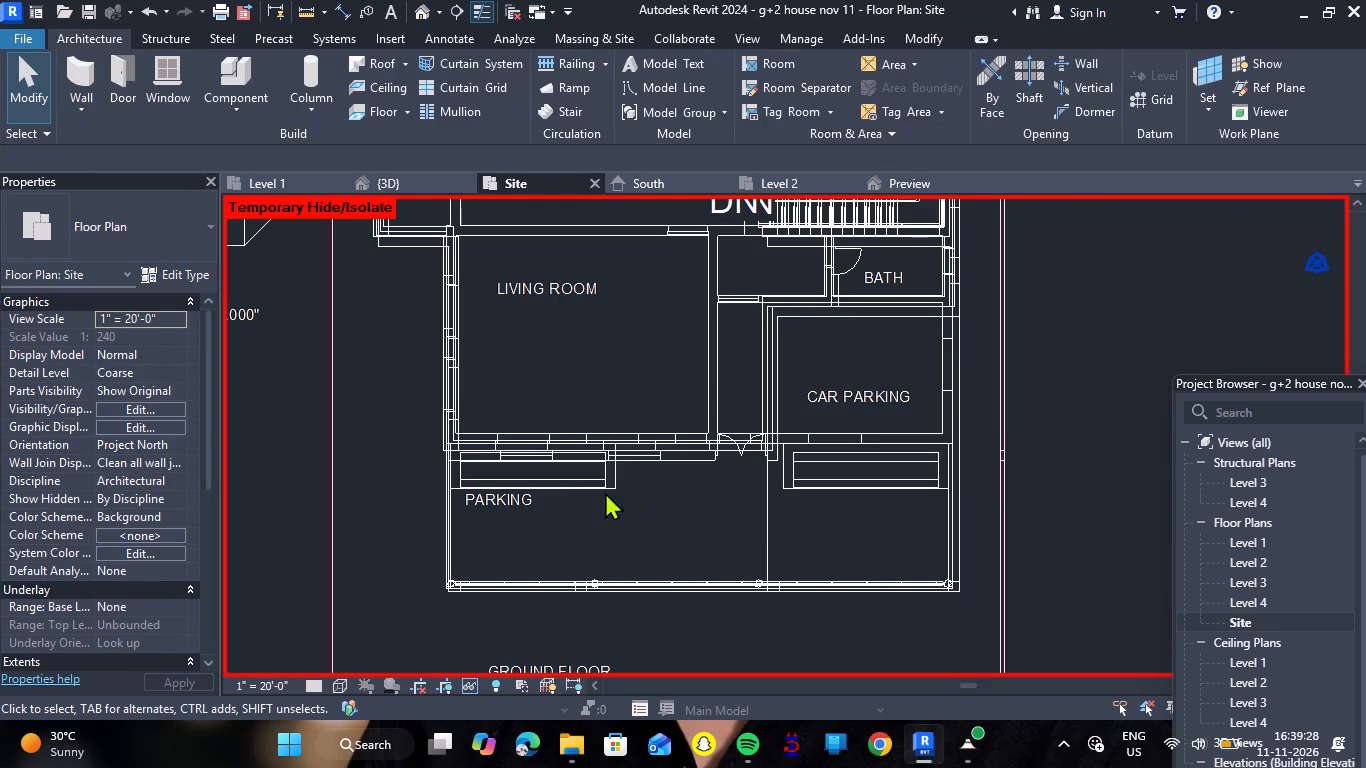
# Start a new in-place model in the Generic Models category at the front parking area, accepting the default name.
pyautogui.scroll(6, 567, 462)
pyautogui.scroll(-3, 567, 462)
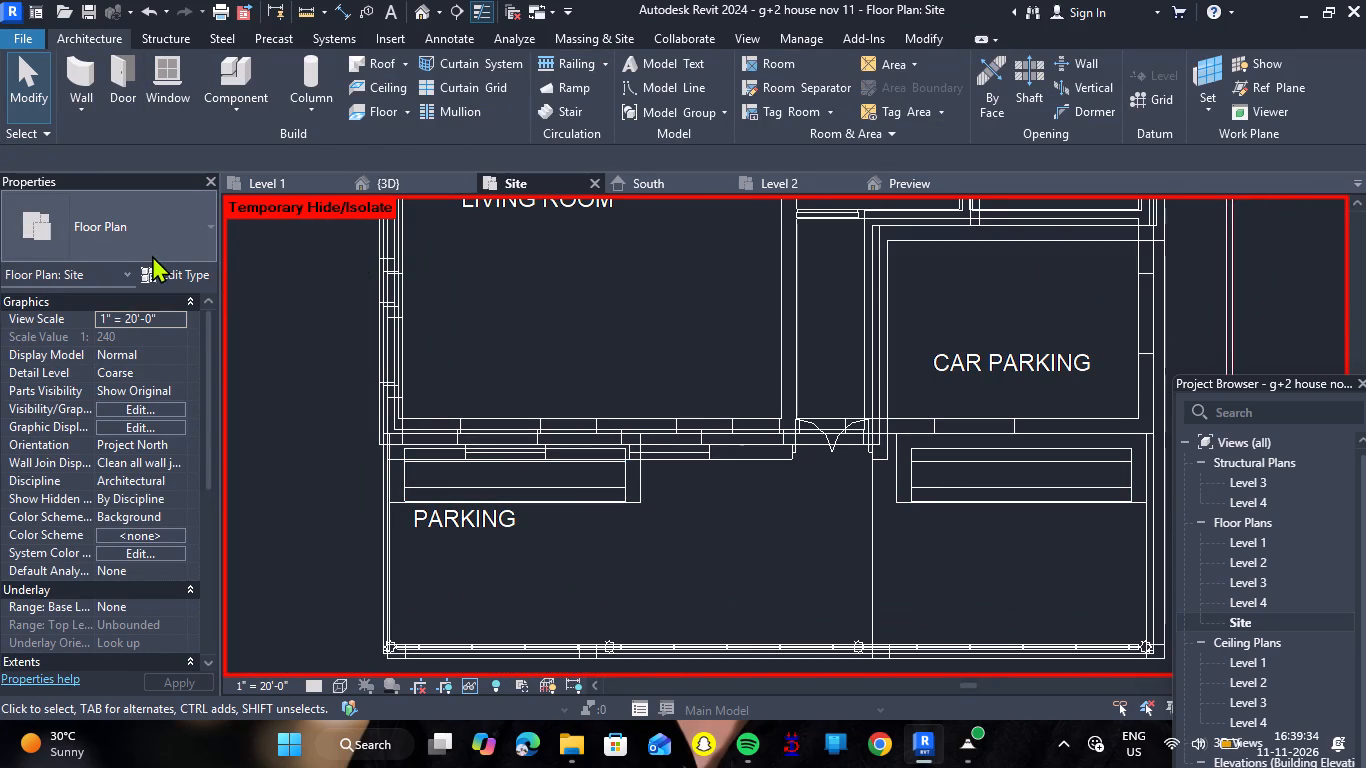
pyautogui.click(239, 112)
pyautogui.click(279, 147)
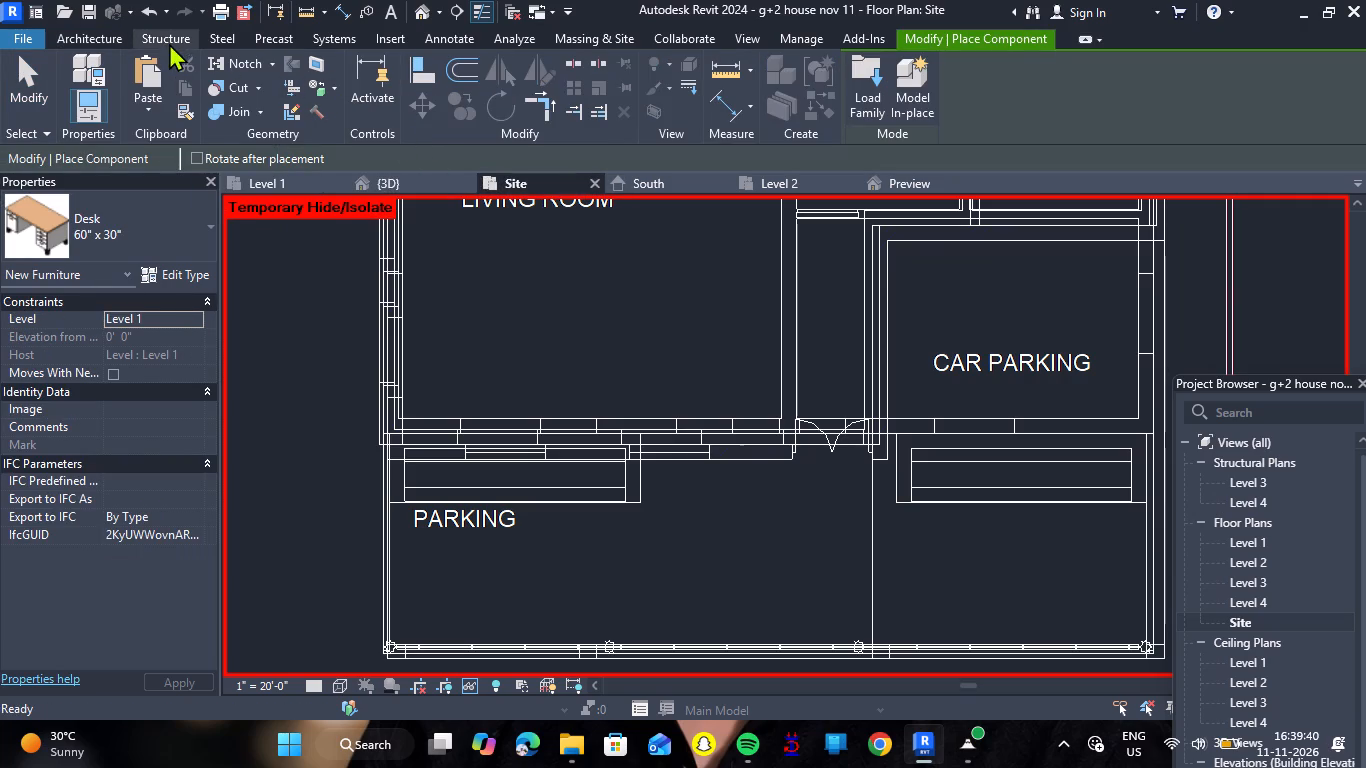
pyautogui.click(112, 41)
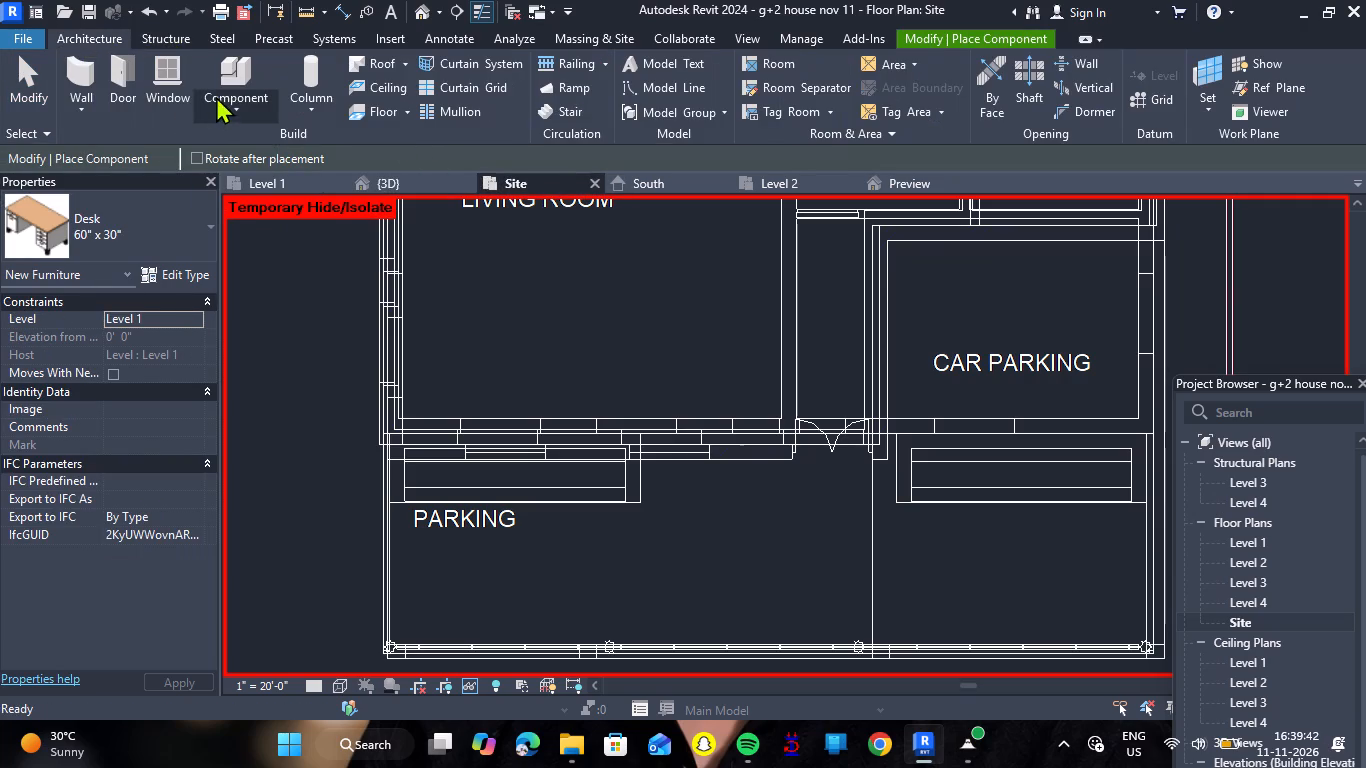
pyautogui.click(222, 111)
pyautogui.click(250, 190)
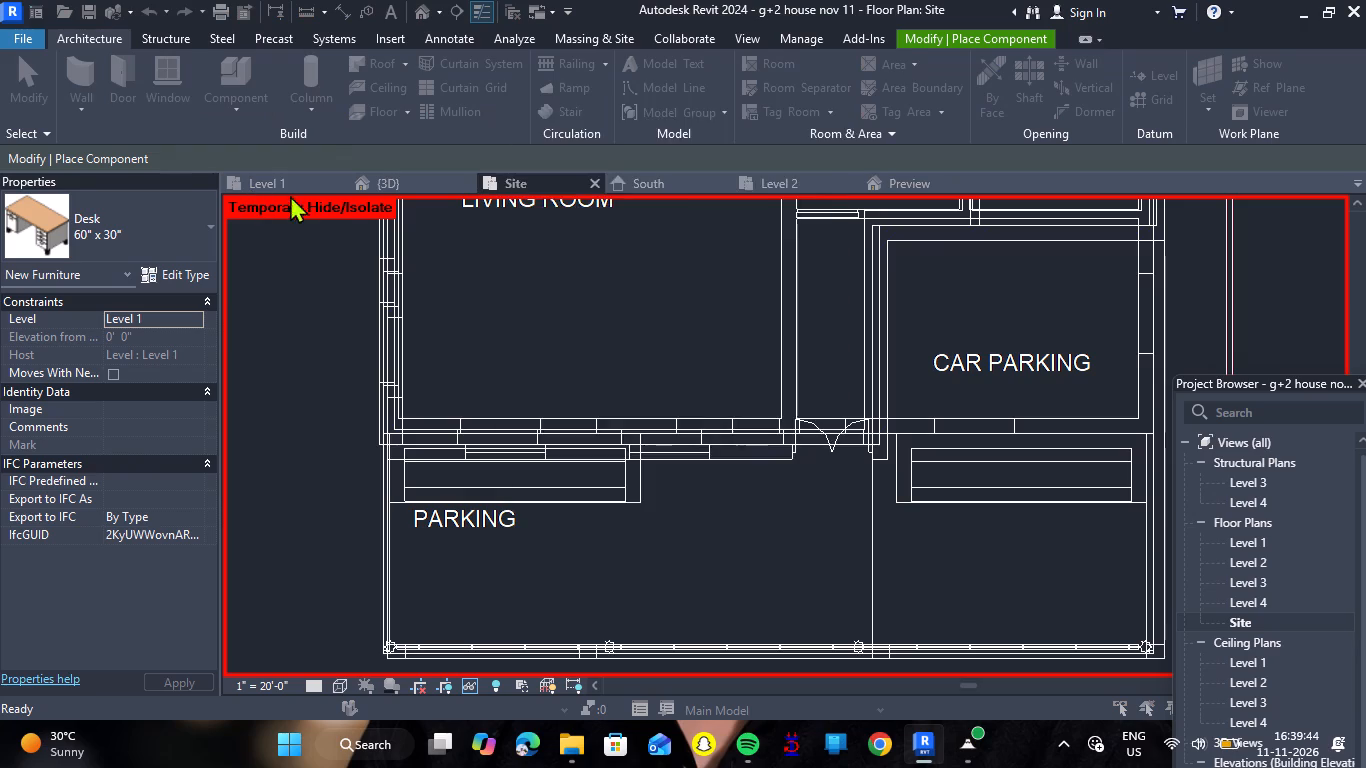
pyautogui.scroll(-14, 601, 317)
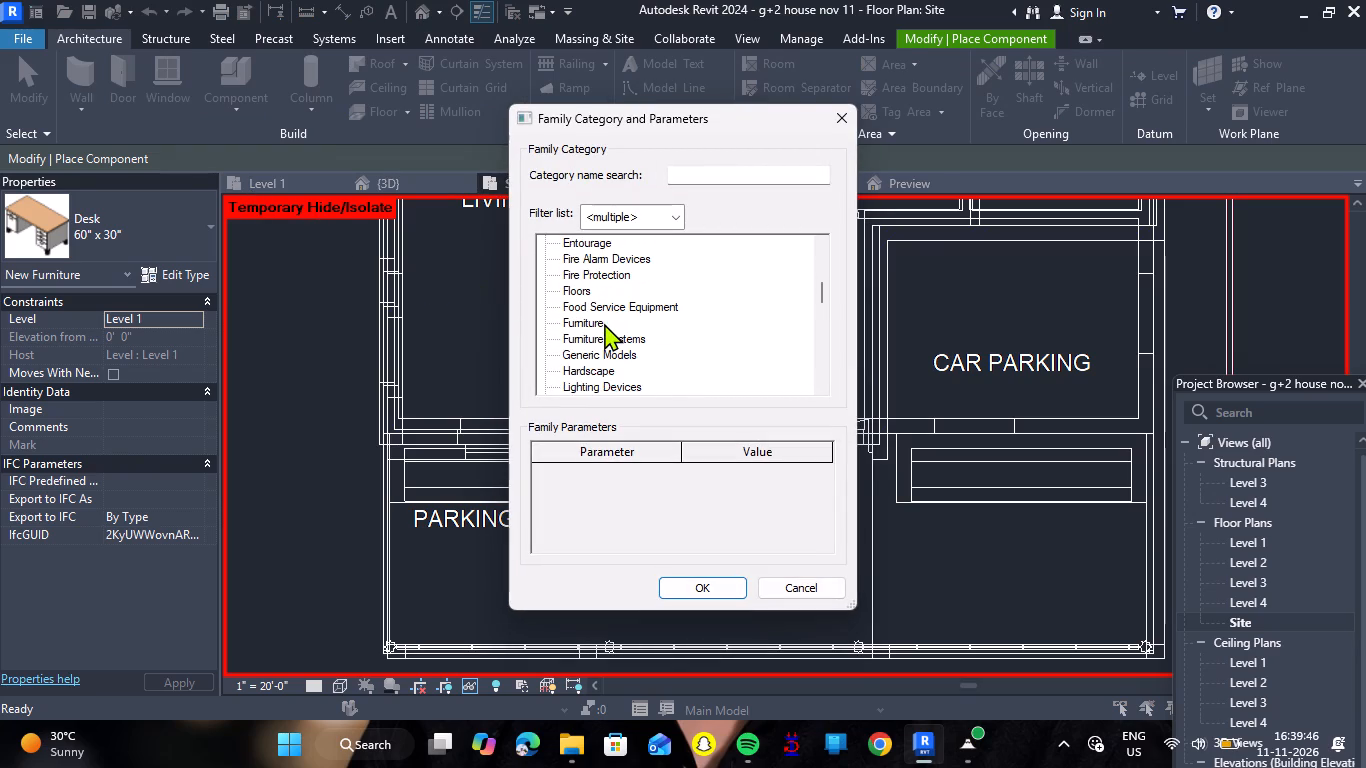
pyautogui.scroll(-2, 604, 323)
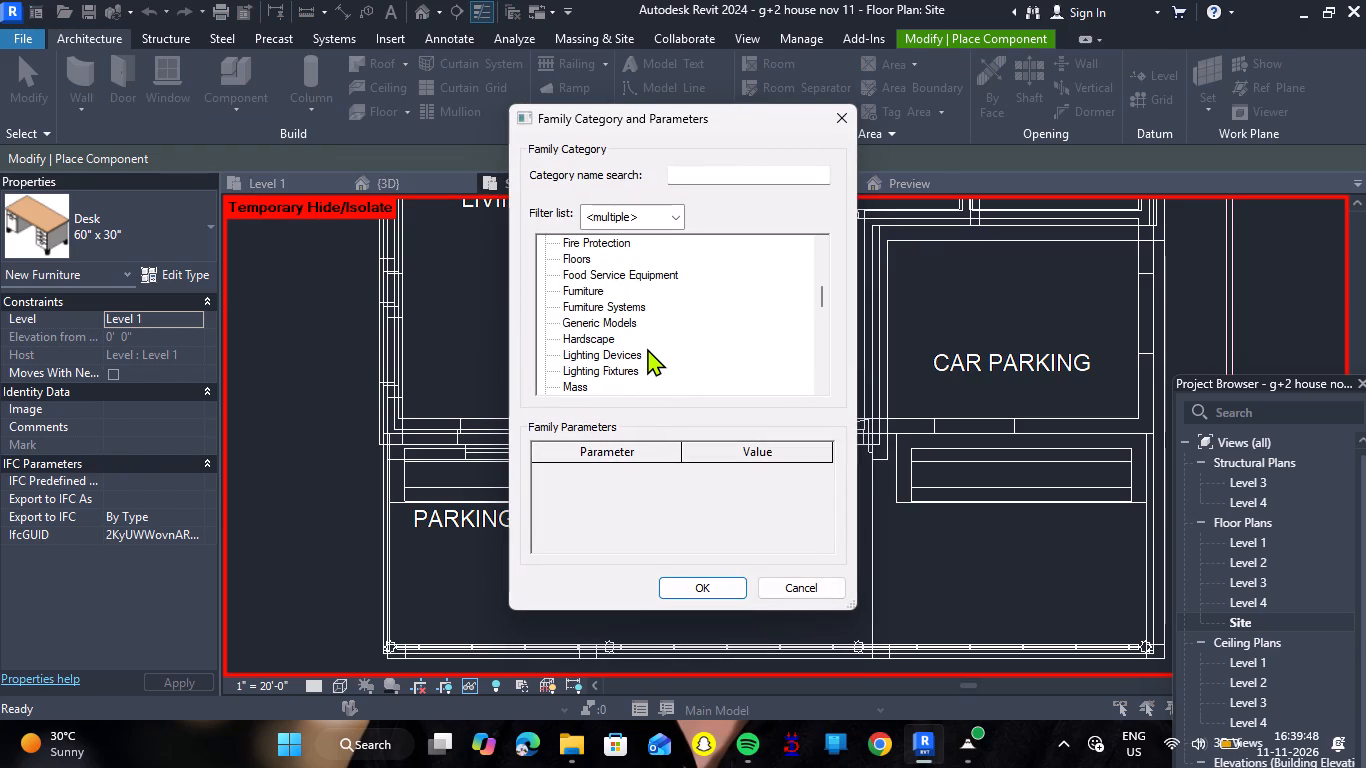
pyautogui.click(629, 328)
pyautogui.click(717, 589)
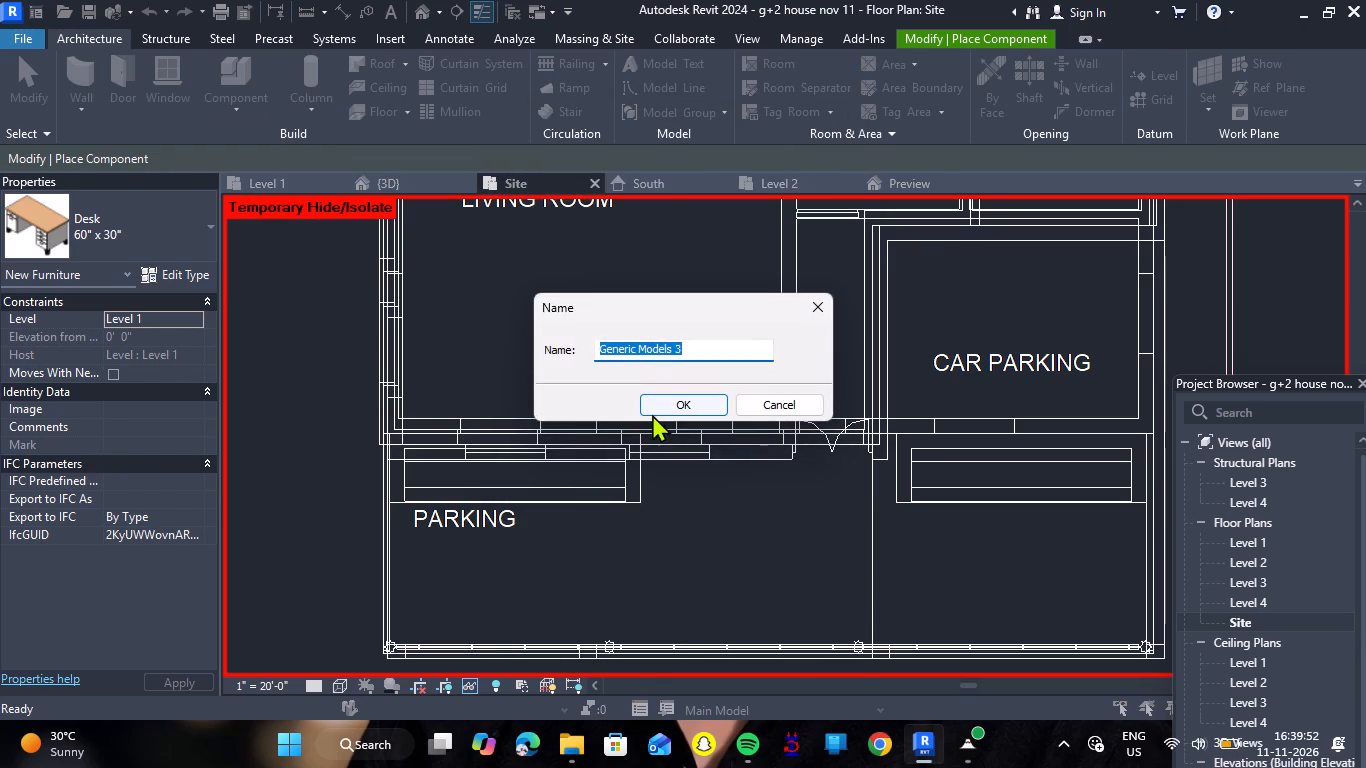
pyautogui.click(672, 402)
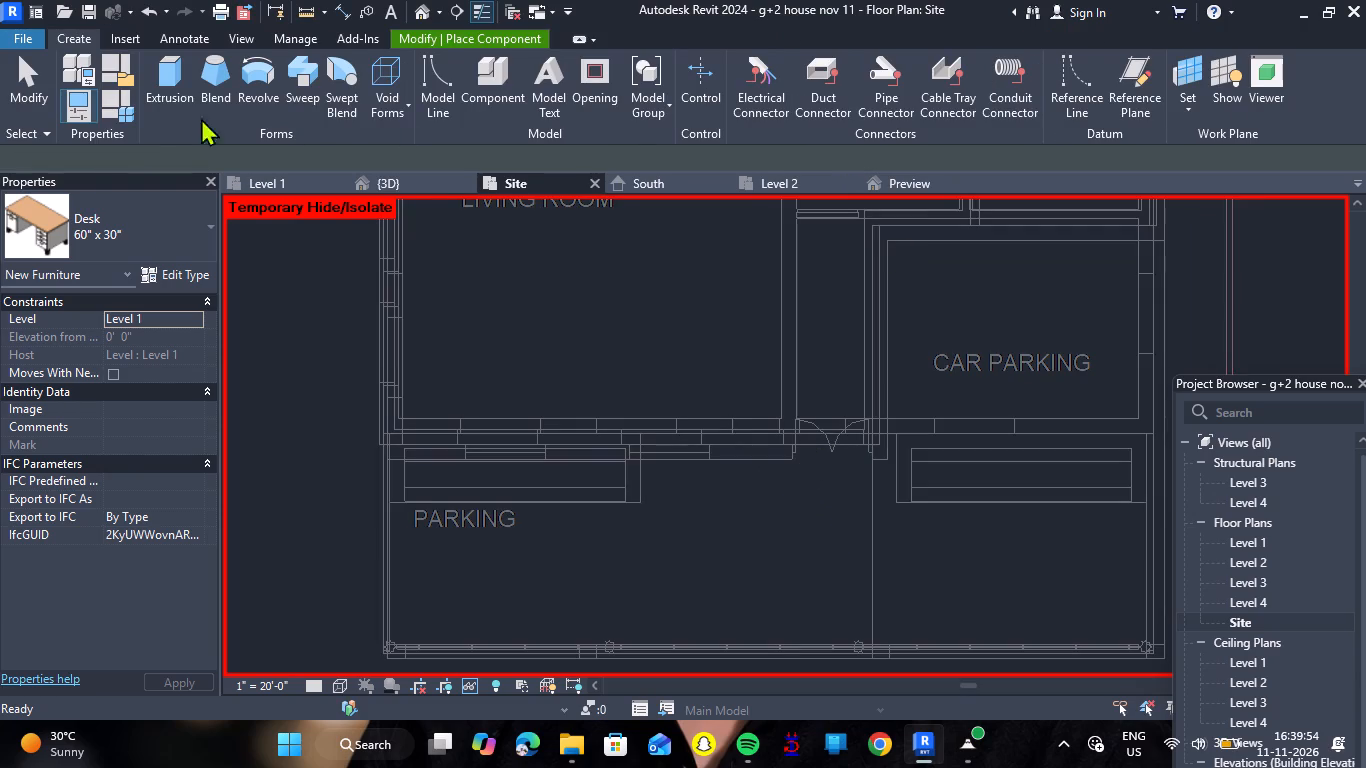
# Start a solid extrusion for the in-place generic model.
pyautogui.click(181, 95)
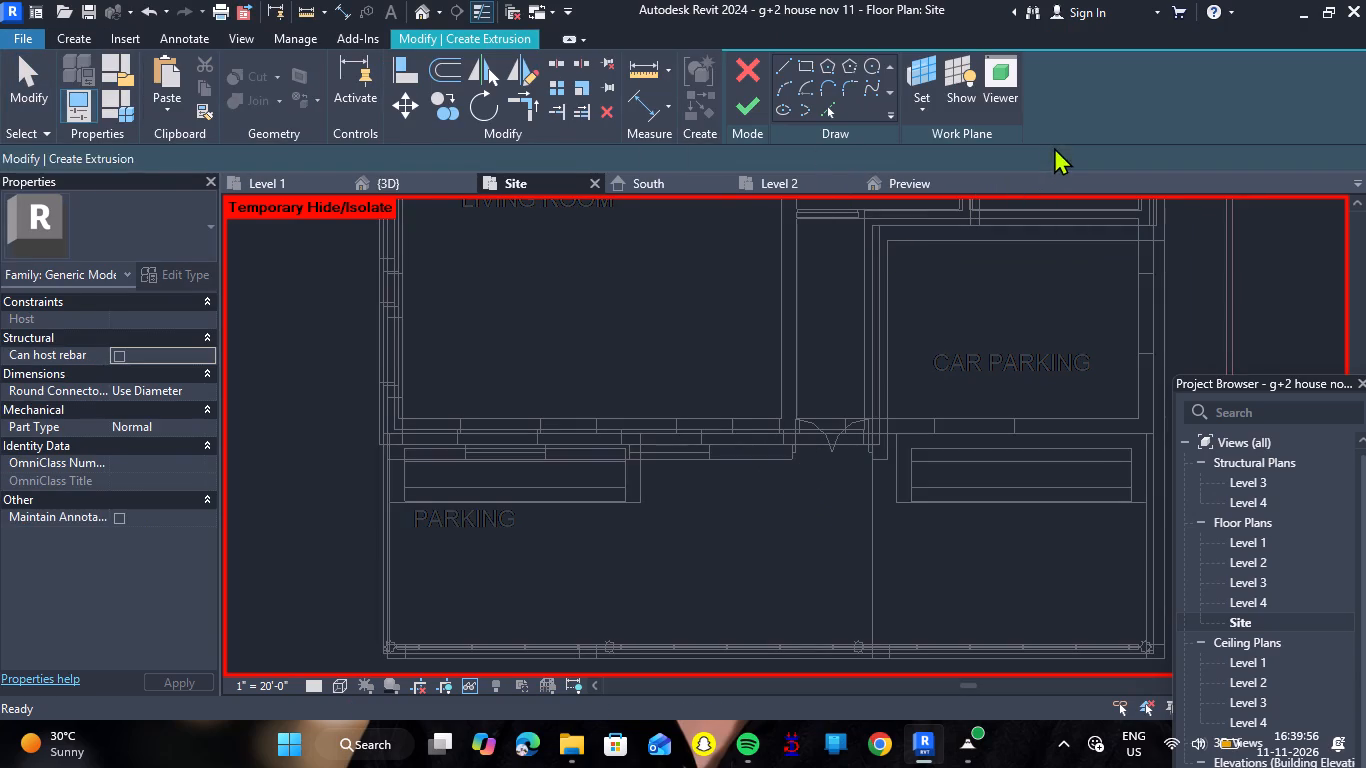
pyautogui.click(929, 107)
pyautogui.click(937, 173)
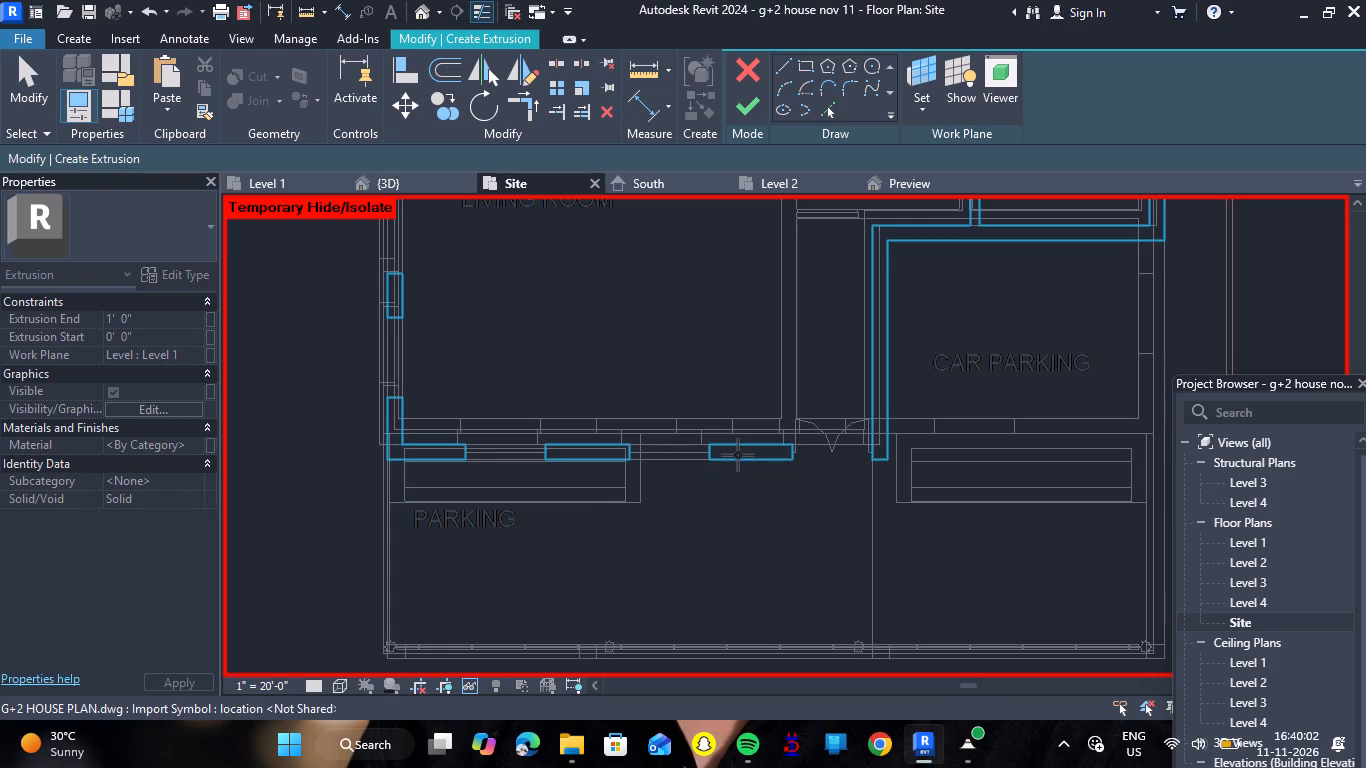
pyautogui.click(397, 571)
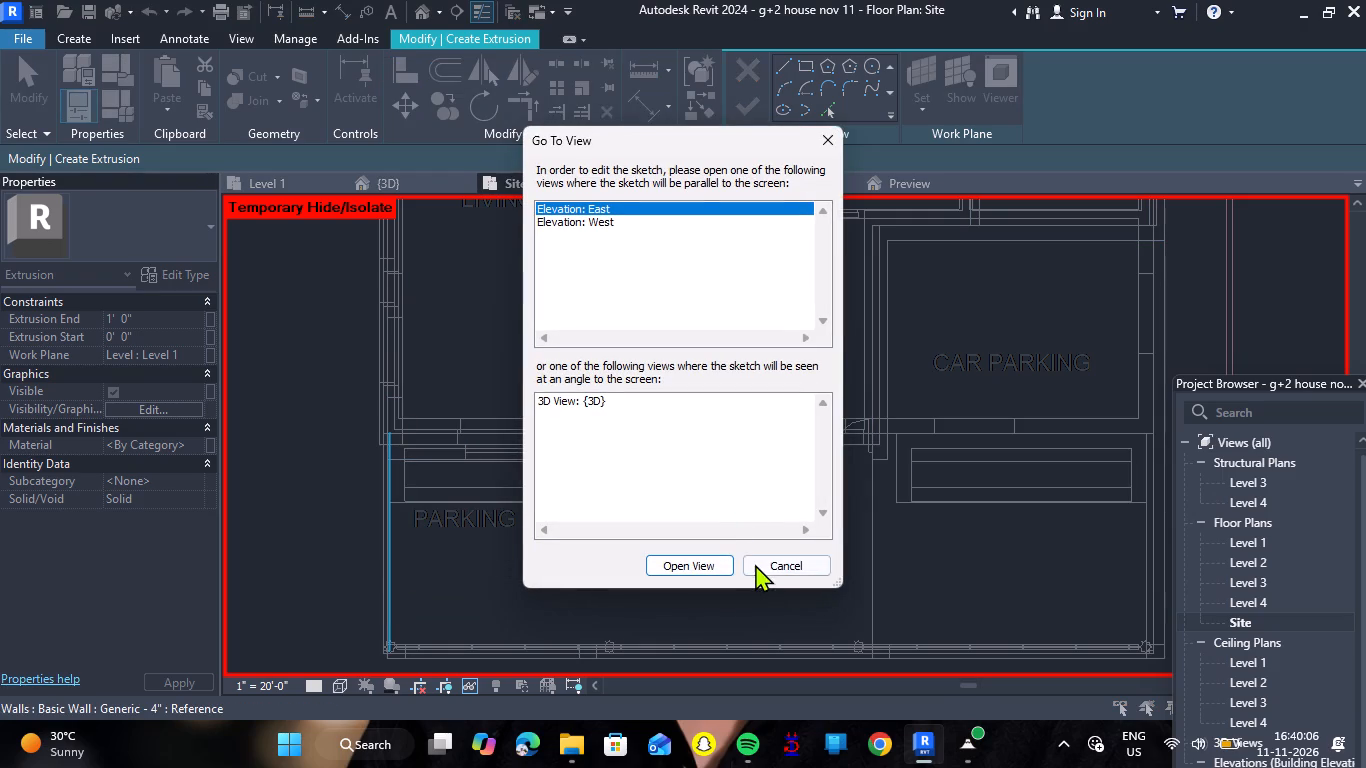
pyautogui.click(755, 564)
# Sketch a rectangle about 20' 11" by 10' over the front PARKING area, from the entrance-side wall corner to the outer front corner.
pyautogui.click(813, 73)
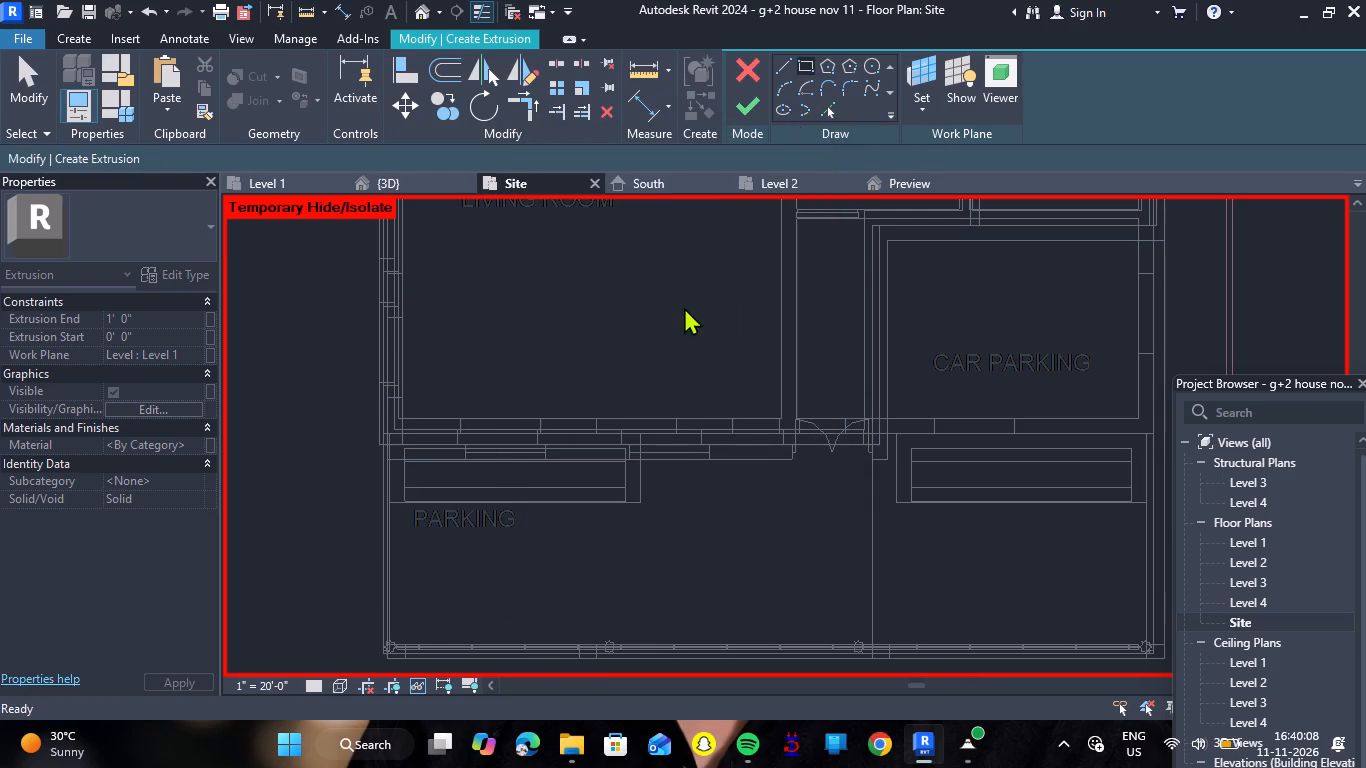
pyautogui.click(791, 461)
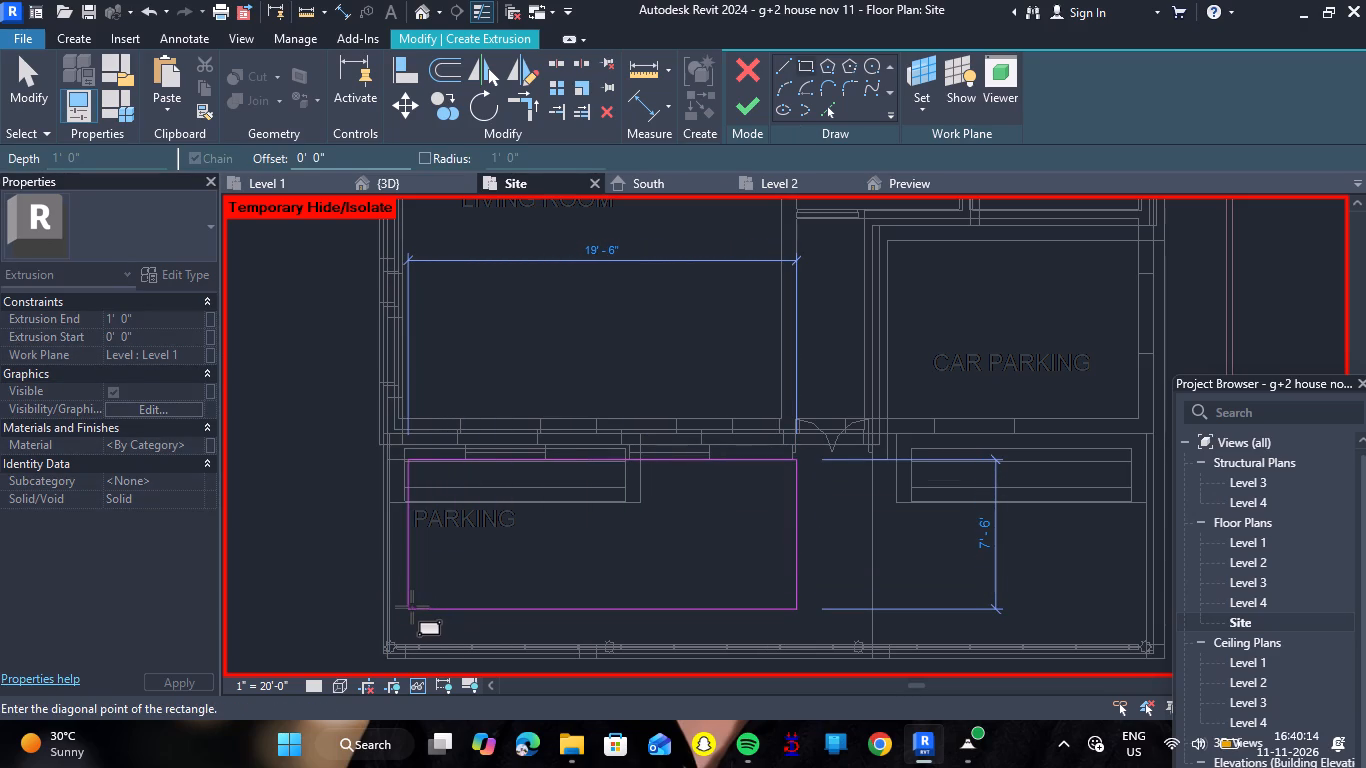
pyautogui.scroll(-5, 412, 603)
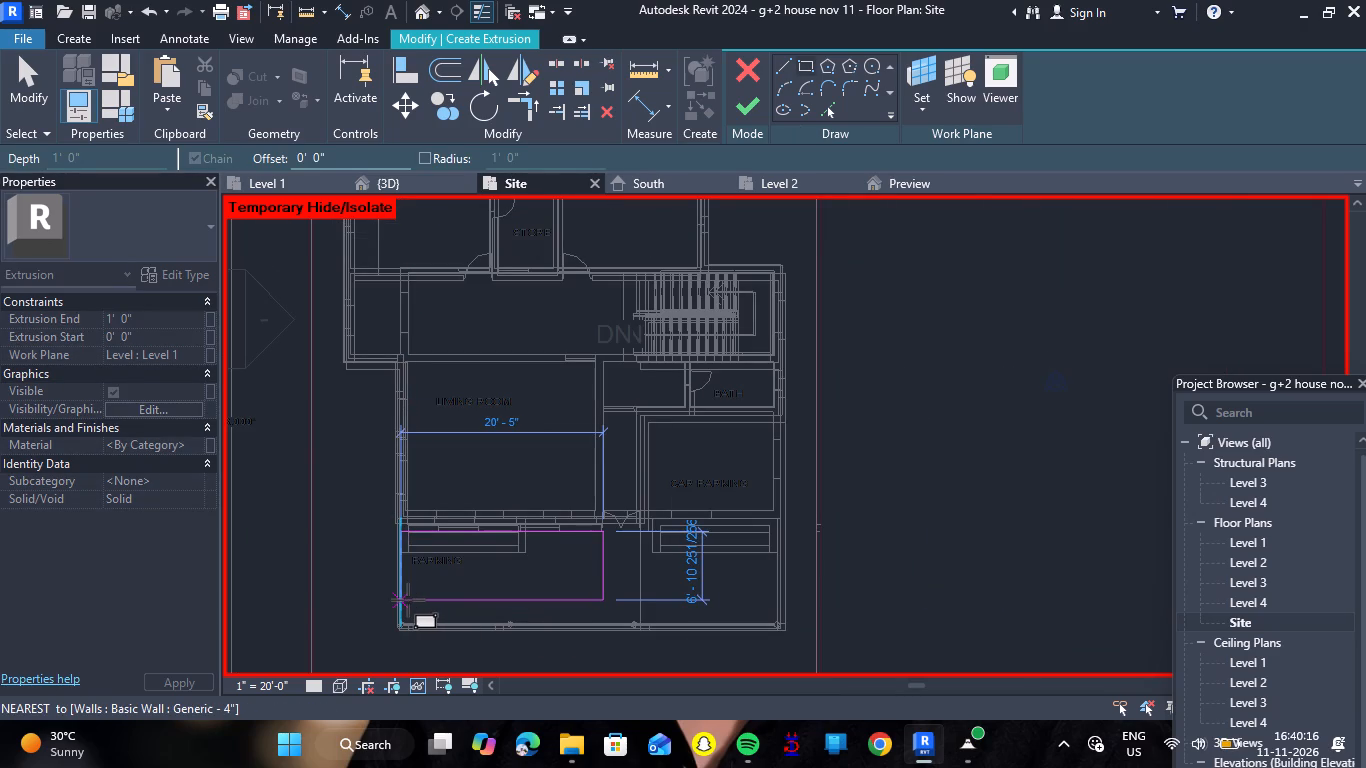
pyautogui.scroll(1, 396, 633)
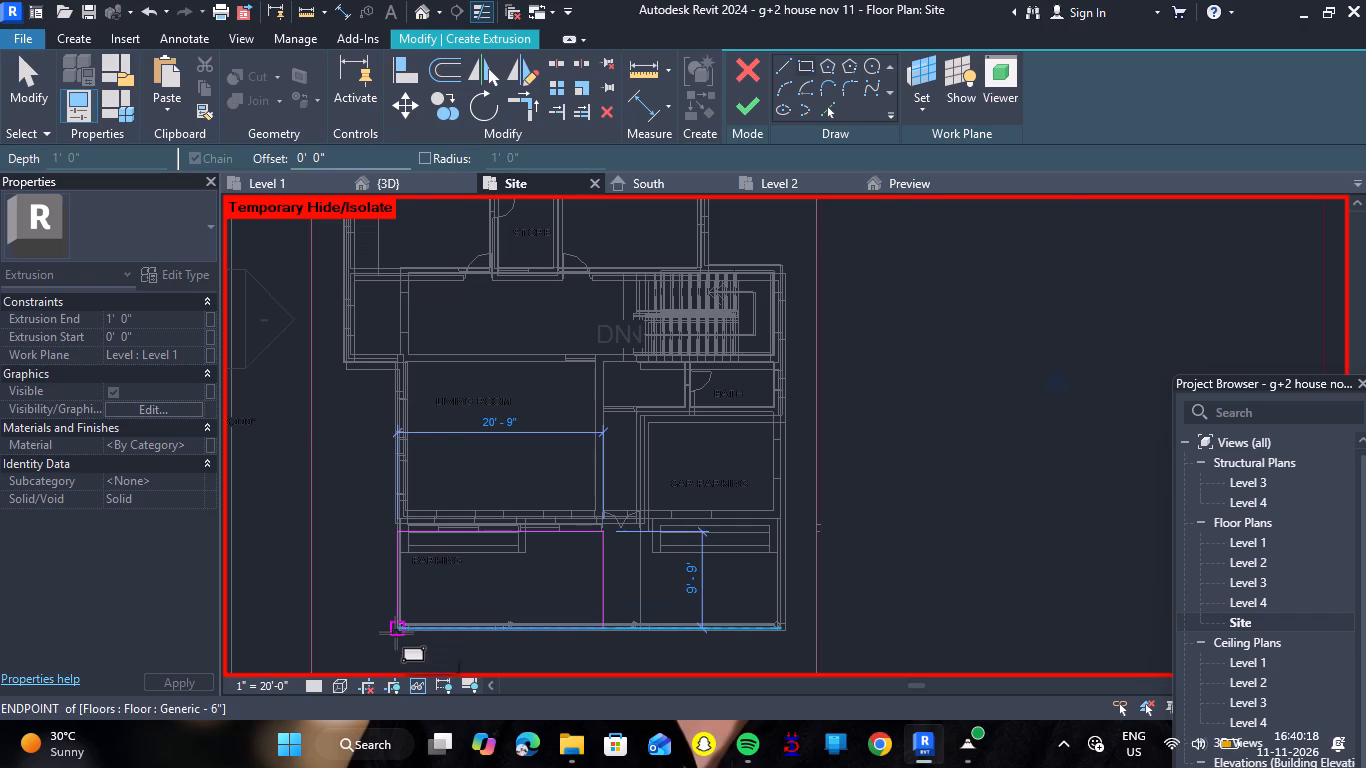
pyautogui.scroll(4, 396, 633)
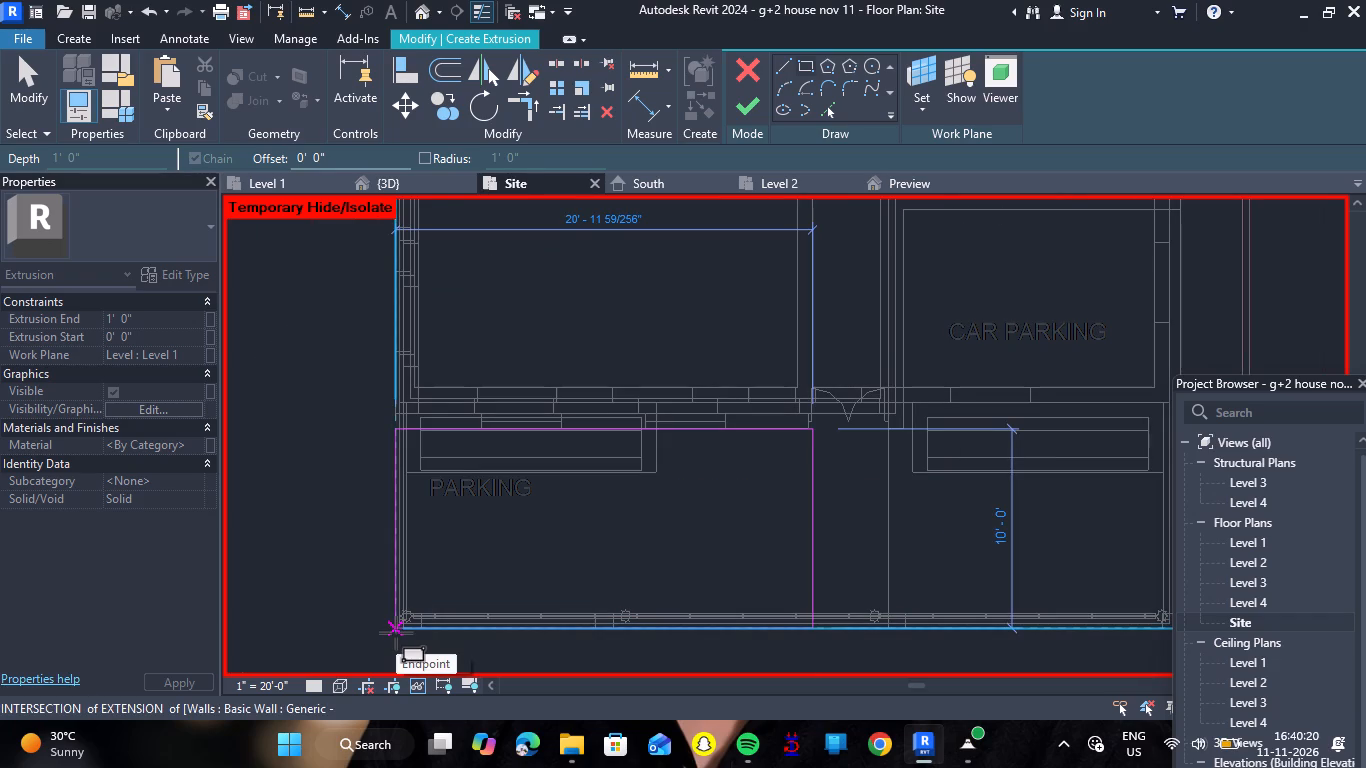
pyautogui.click(396, 633)
# Sketch a second rectangle about 21' long from the car parking's back wall to the front edge, over the CAR PARKING bay.
pyautogui.scroll(-5, 811, 495)
pyautogui.scroll(2, 991, 356)
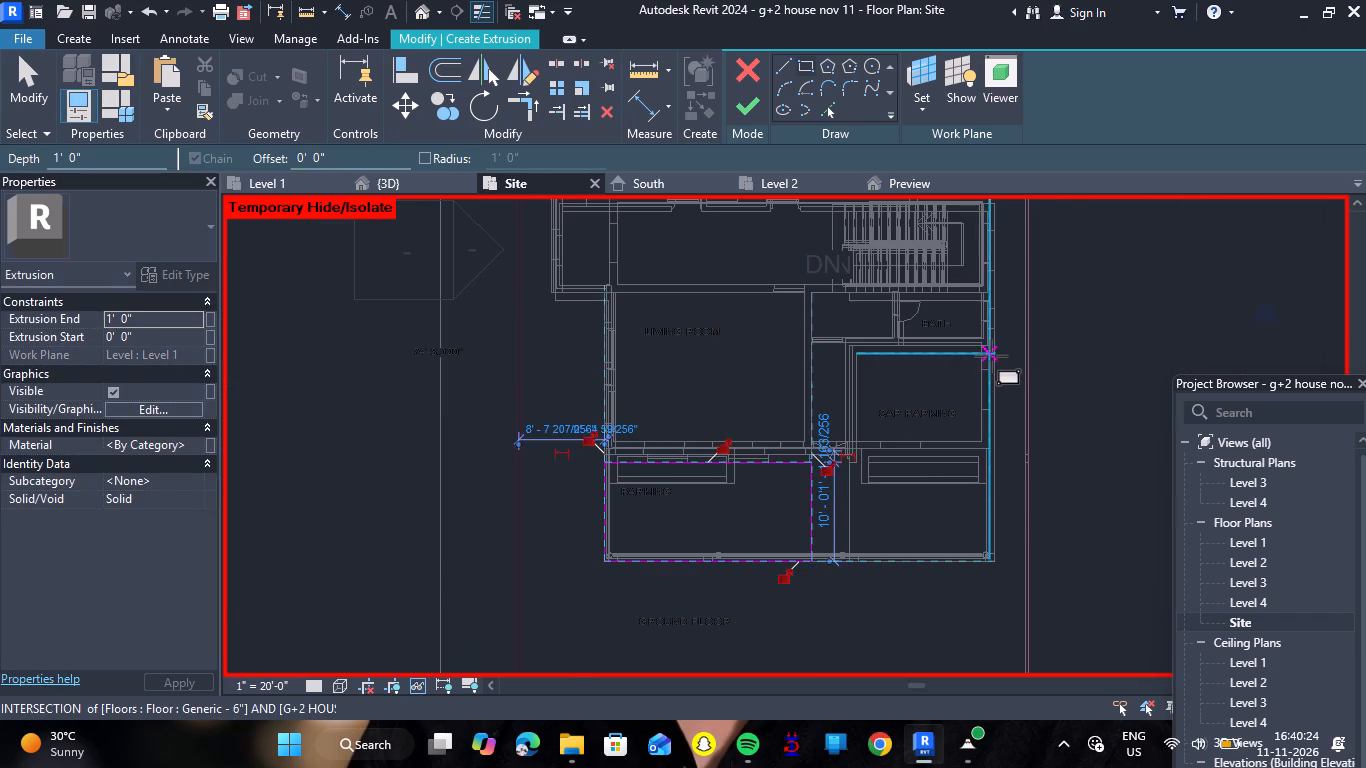
pyautogui.scroll(5, 991, 356)
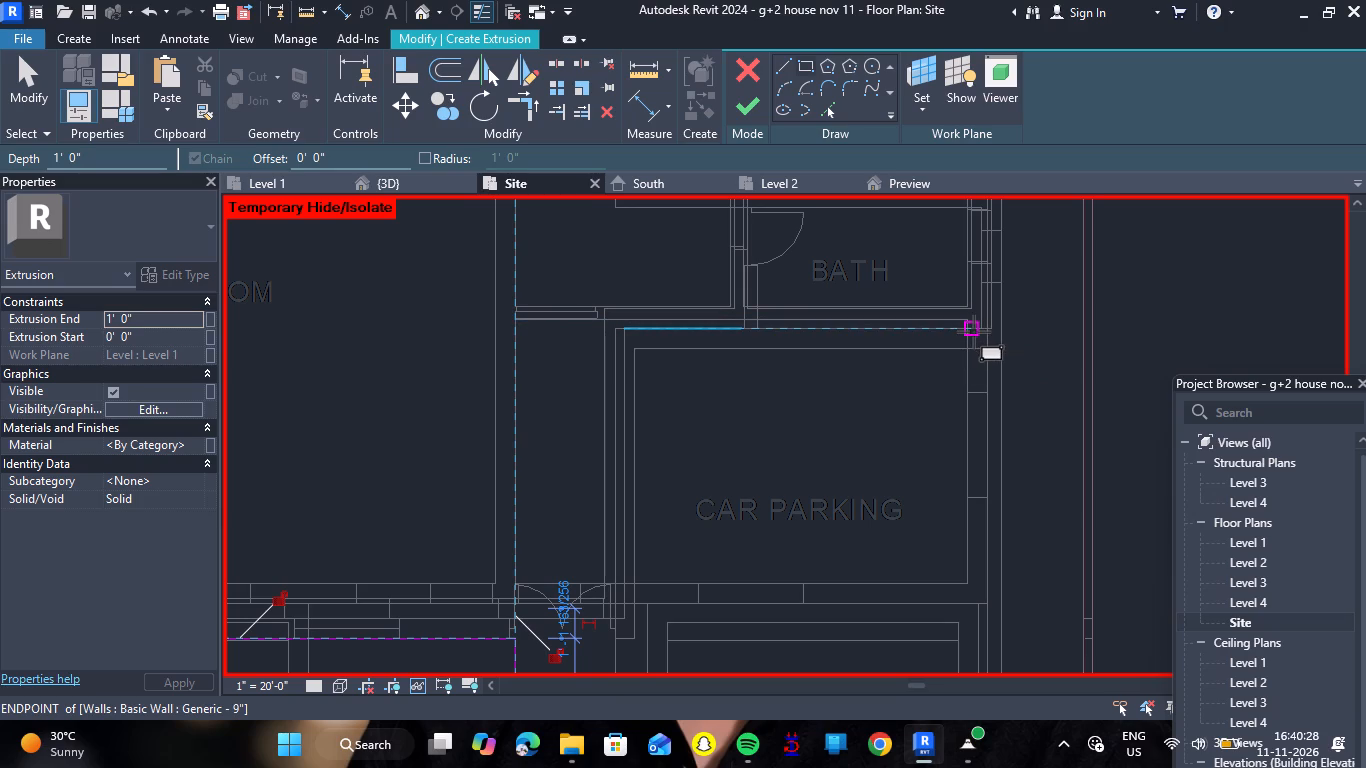
pyautogui.click(967, 333)
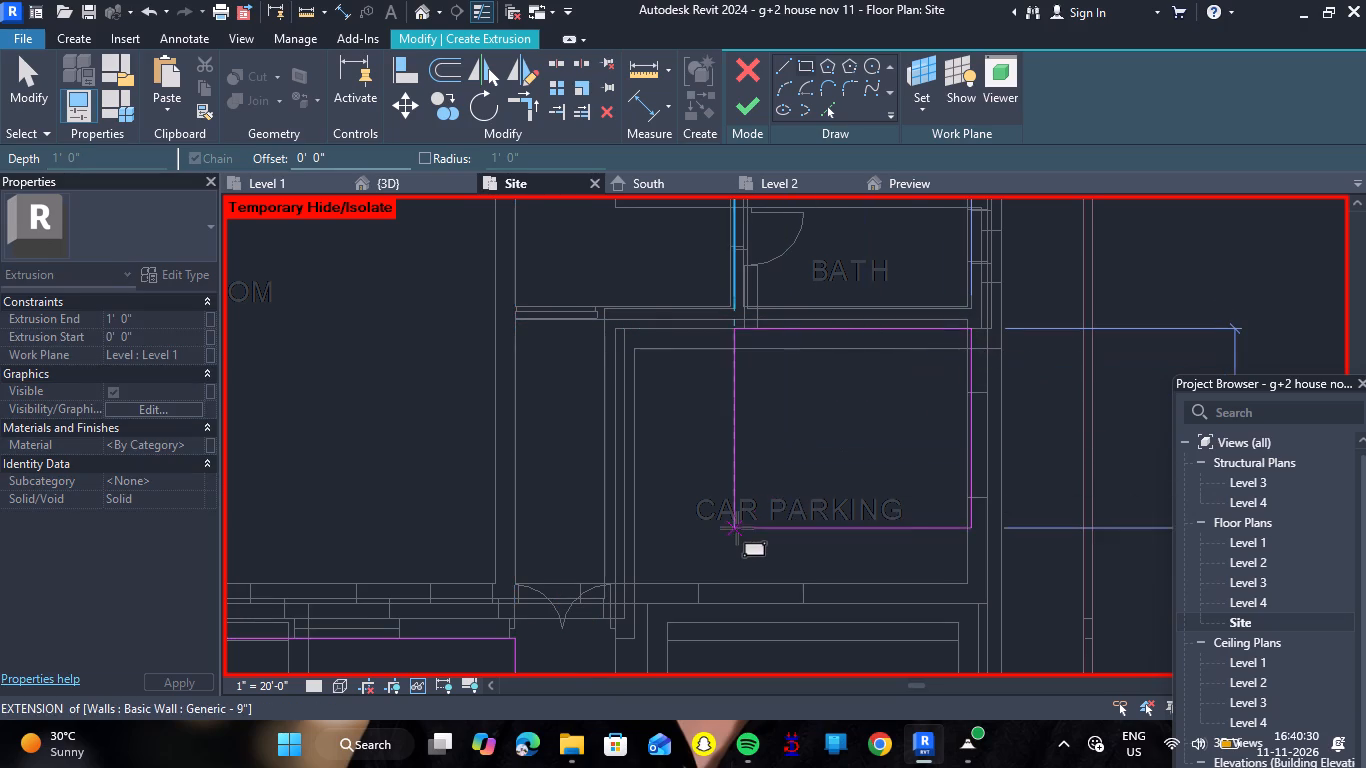
pyautogui.scroll(-7, 737, 528)
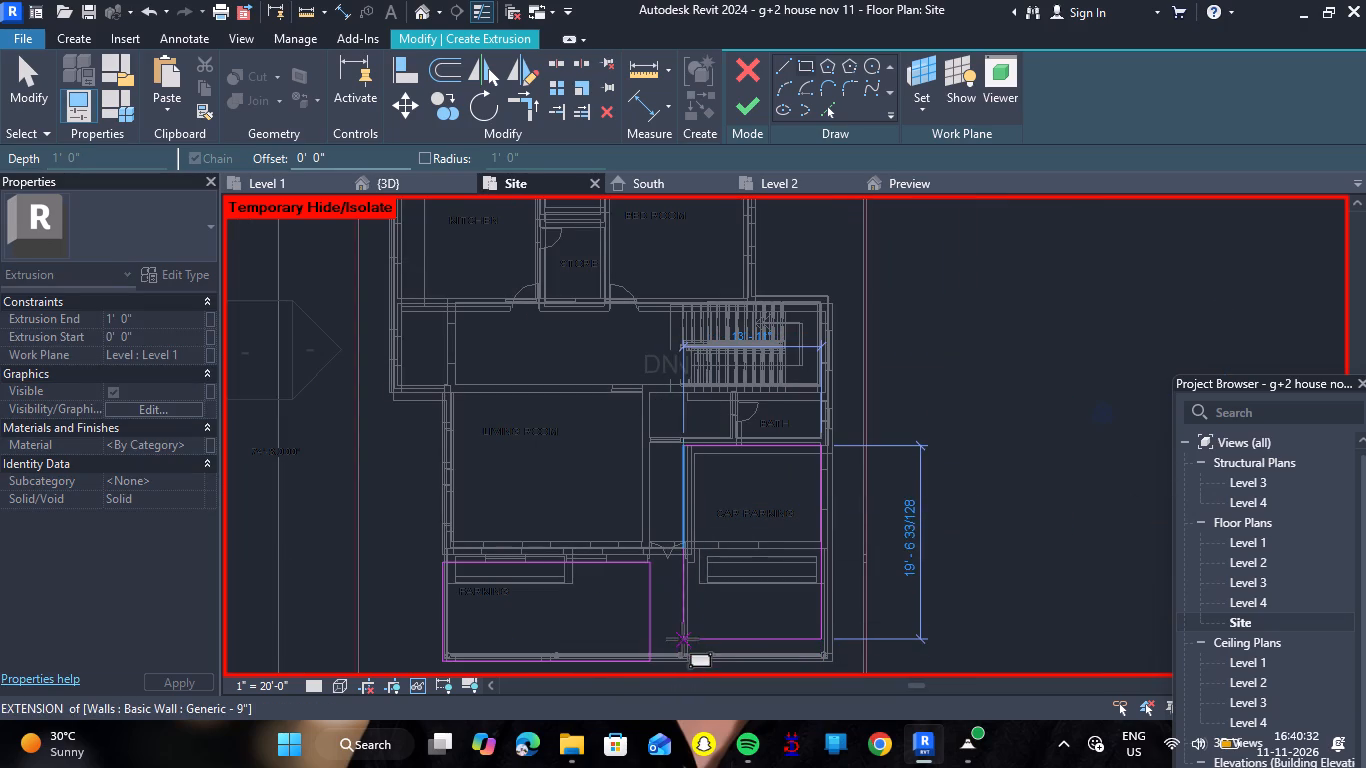
pyautogui.scroll(5, 691, 624)
pyautogui.scroll(-5, 697, 605)
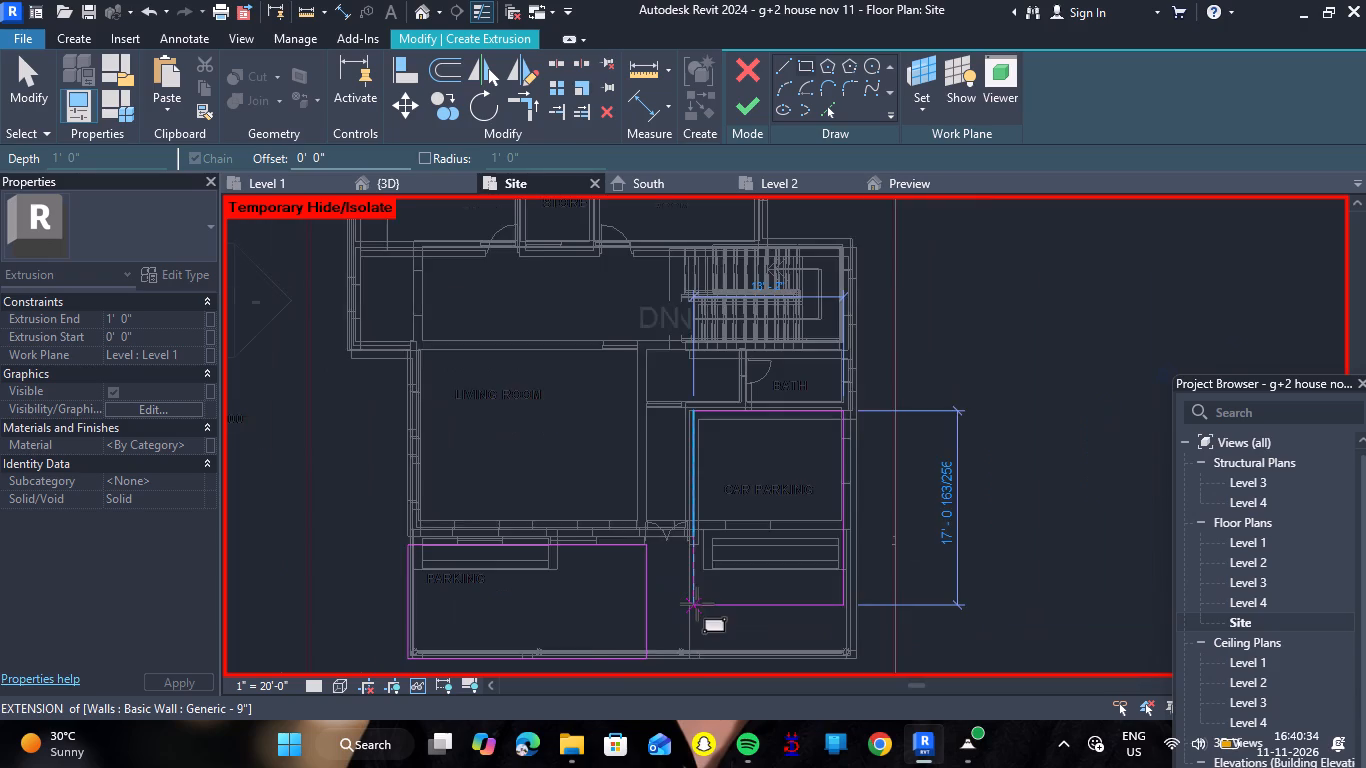
pyautogui.scroll(4, 695, 648)
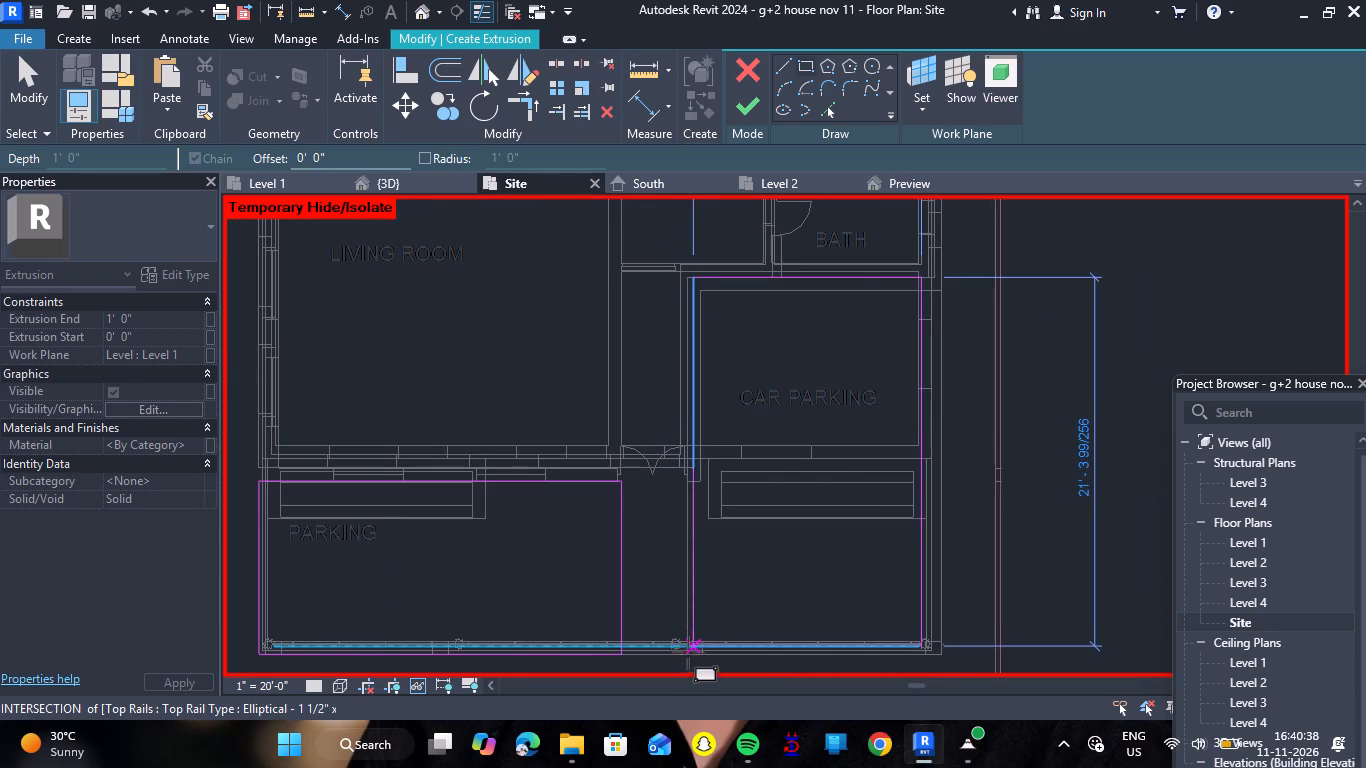
pyautogui.click(687, 657)
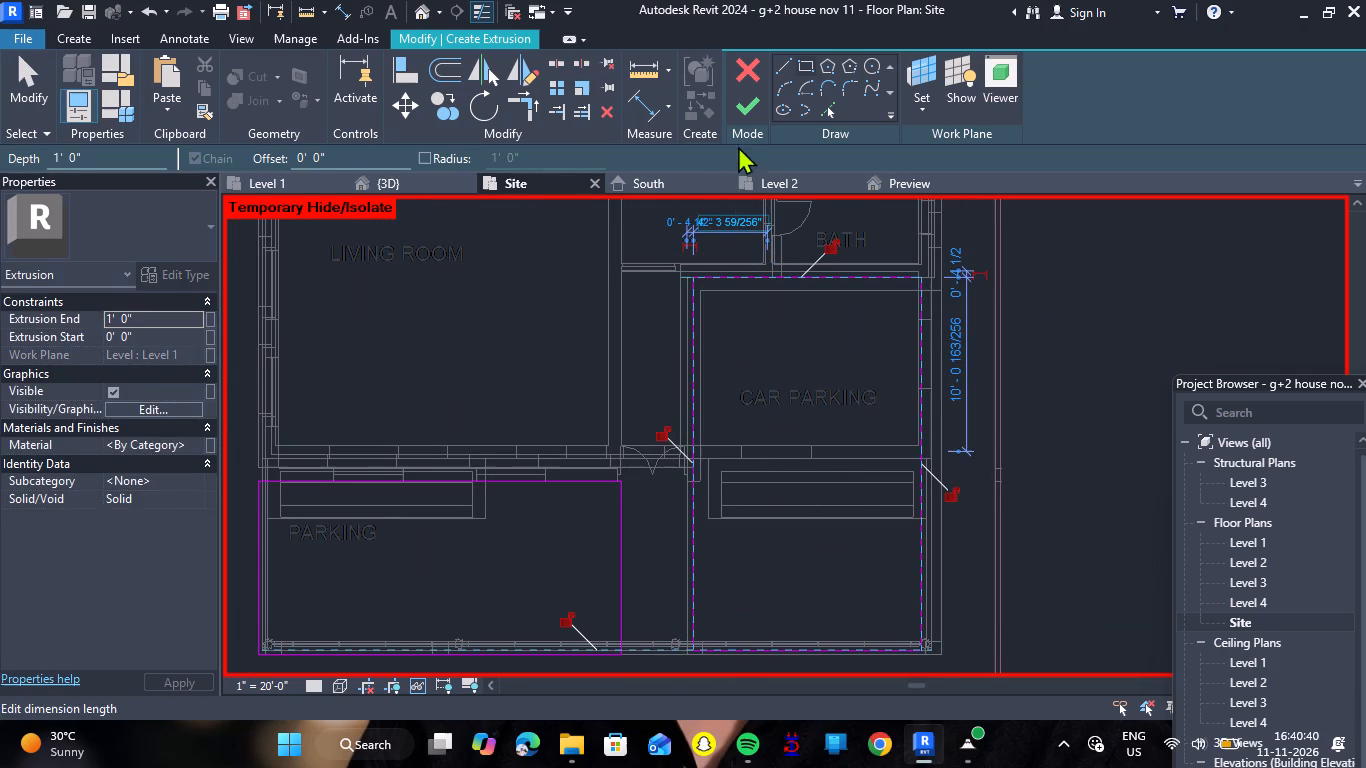
# Finish the extrusion sketch, set the extrusion end to 6", and finish the in-place model.
pyautogui.click(743, 115)
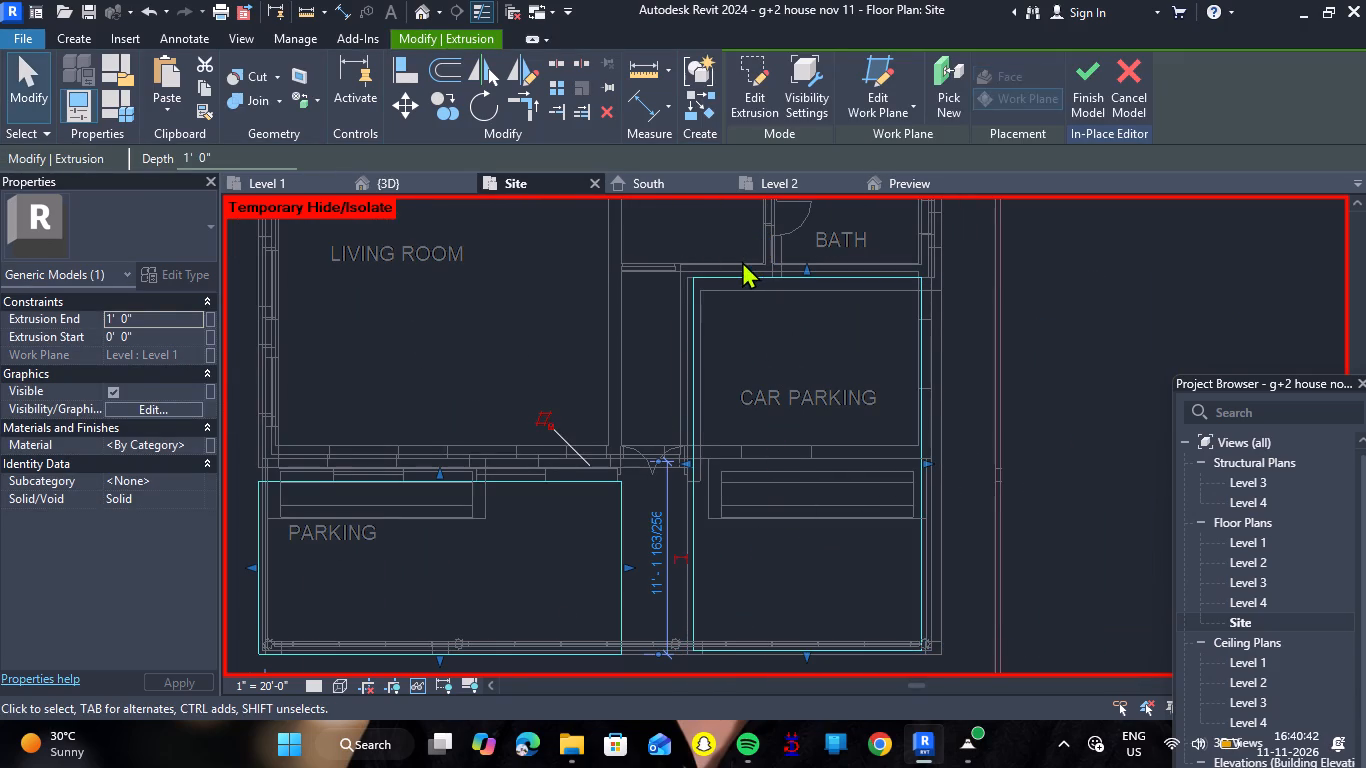
pyautogui.click(183, 322)
pyautogui.write('6"')
pyautogui.press('Return')
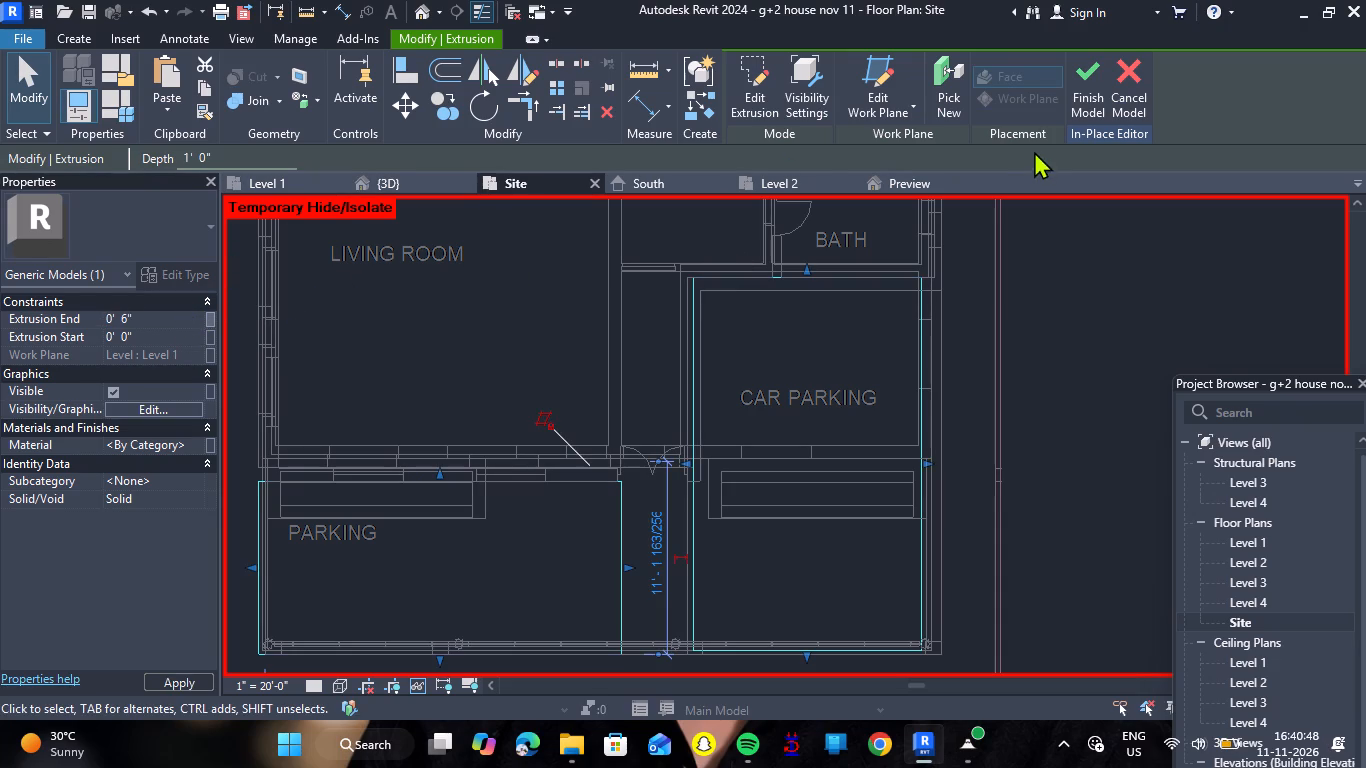
pyautogui.click(1076, 103)
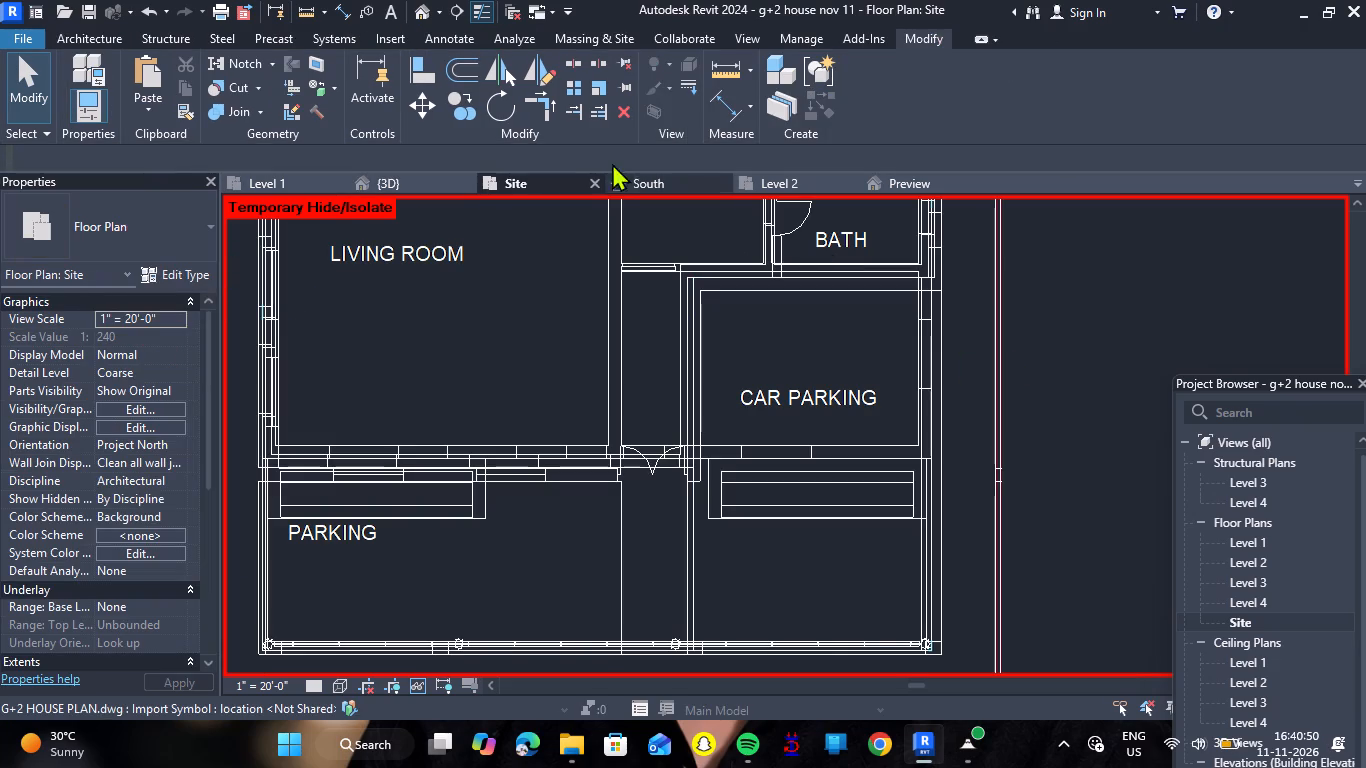
# Open the two parking slabs' extrusion sketch for editing in the 3D view.
pyautogui.click(424, 180)
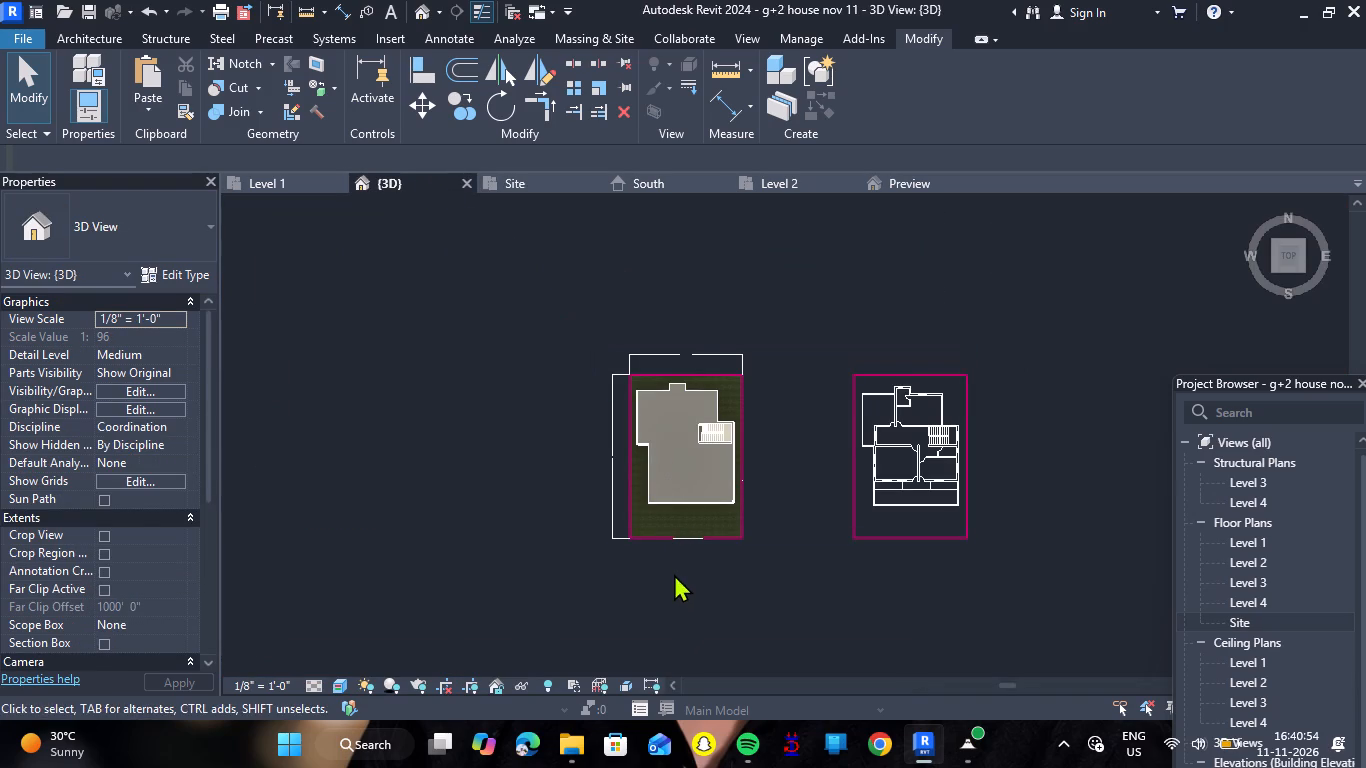
pyautogui.keyDown('shift'); pyautogui.moveTo(674, 574); pyautogui.dragTo(737, 219, button='right'); pyautogui.keyUp('shift')
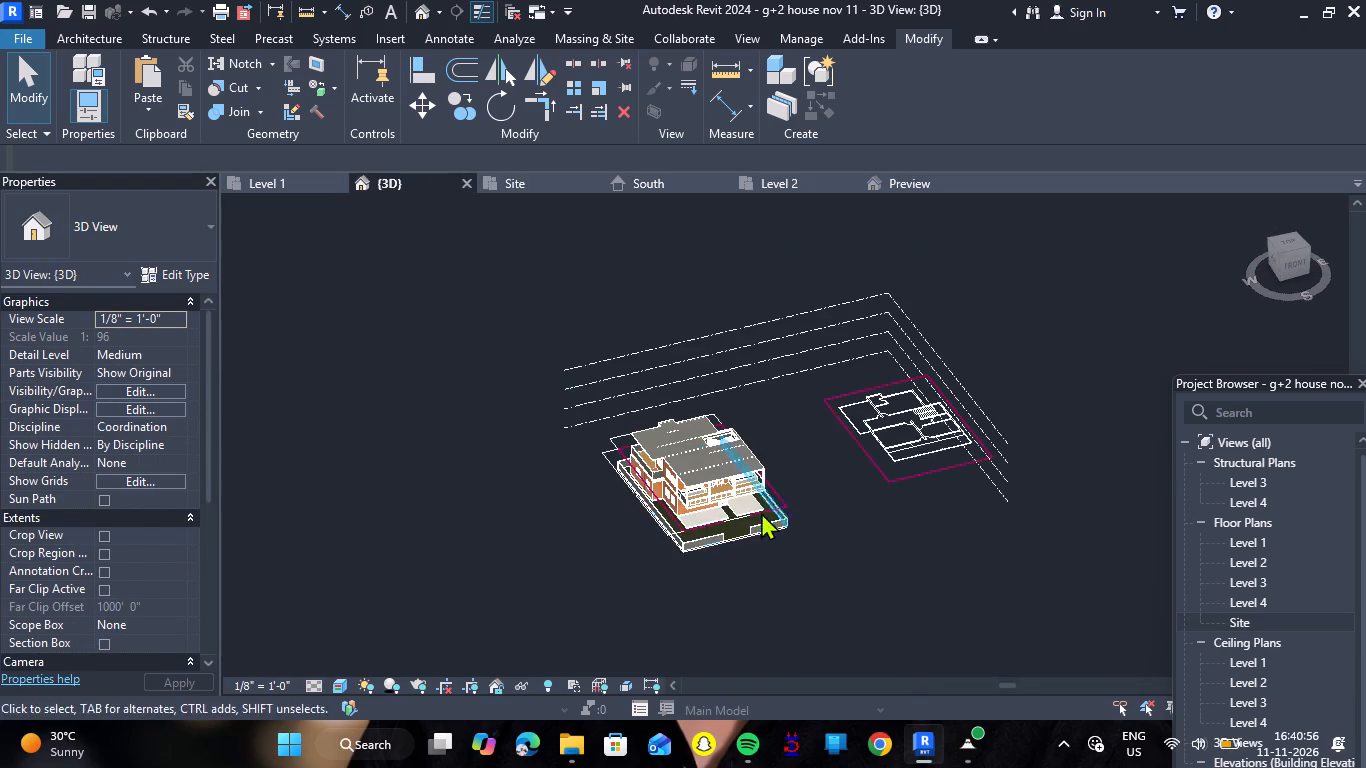
pyautogui.scroll(6, 743, 521)
pyautogui.keyDown('shift'); pyautogui.moveTo(738, 593); pyautogui.dragTo(742, 521, button='right'); pyautogui.keyUp('shift')
pyautogui.keyDown('shift'); pyautogui.moveTo(738, 593); pyautogui.dragTo(742, 505, button='middle'); pyautogui.keyUp('shift')
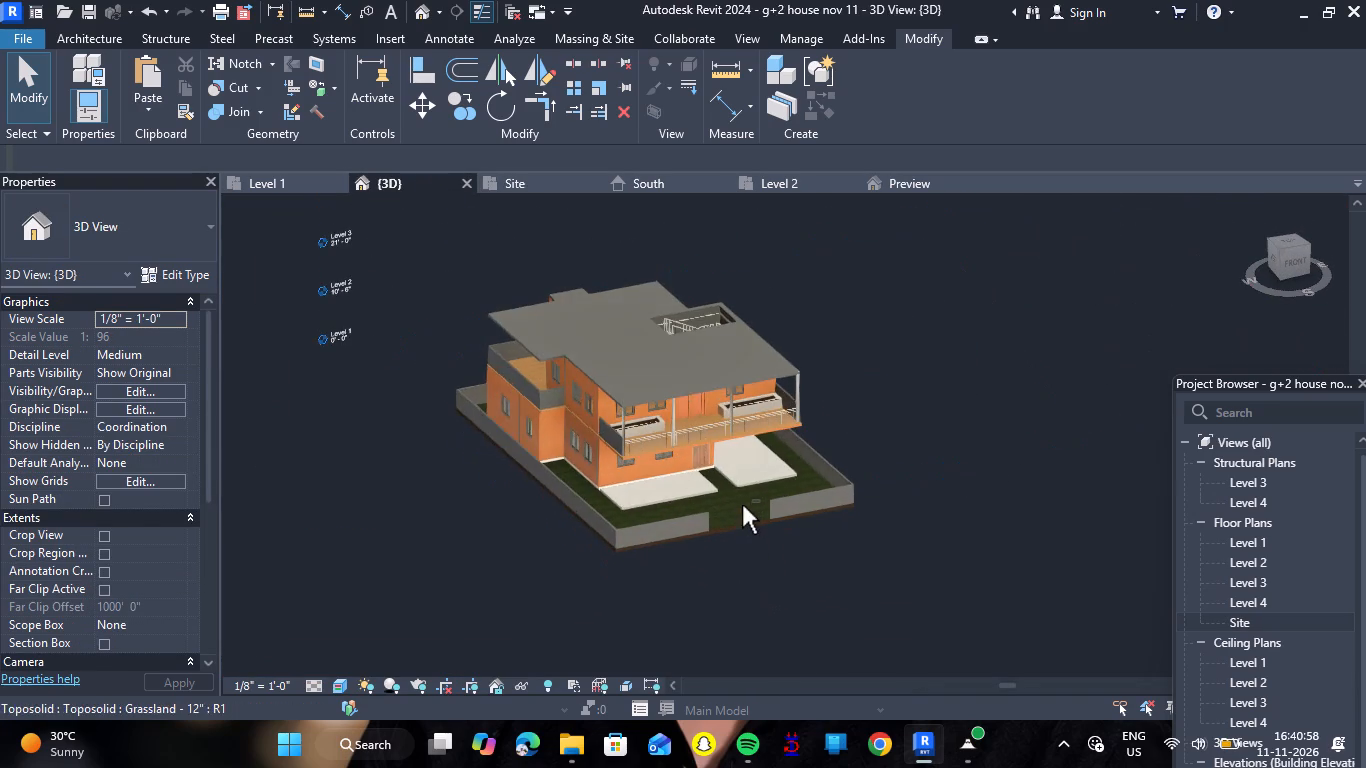
pyautogui.scroll(14, 742, 505)
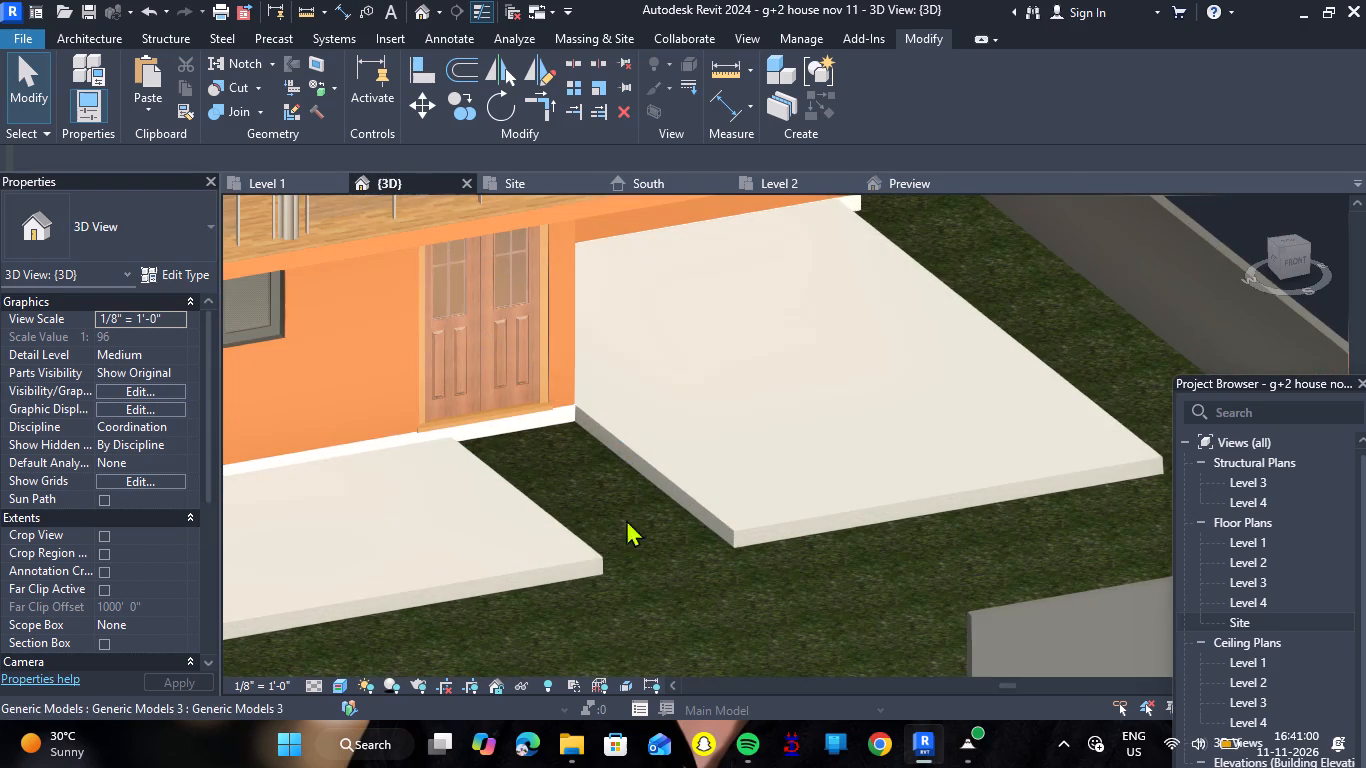
pyautogui.click(559, 564)
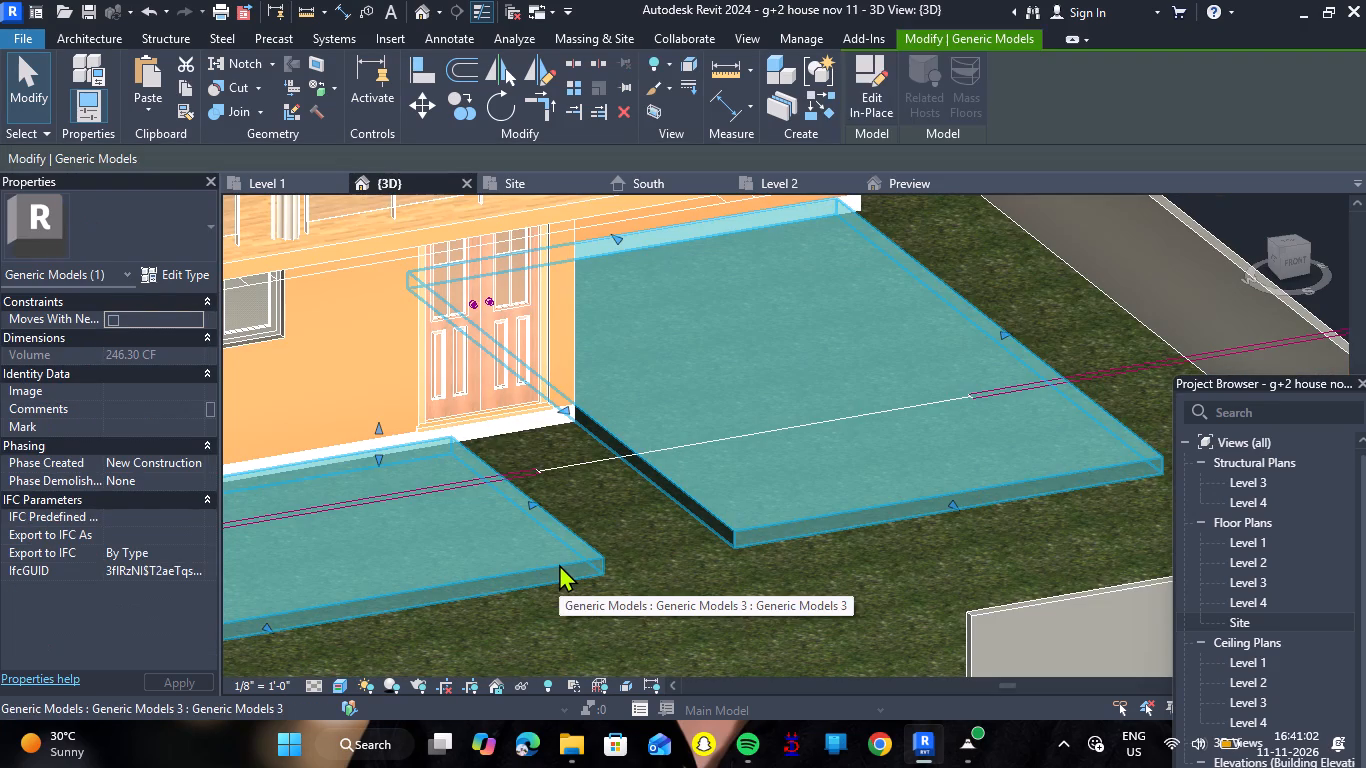
pyautogui.doubleClick(559, 564)
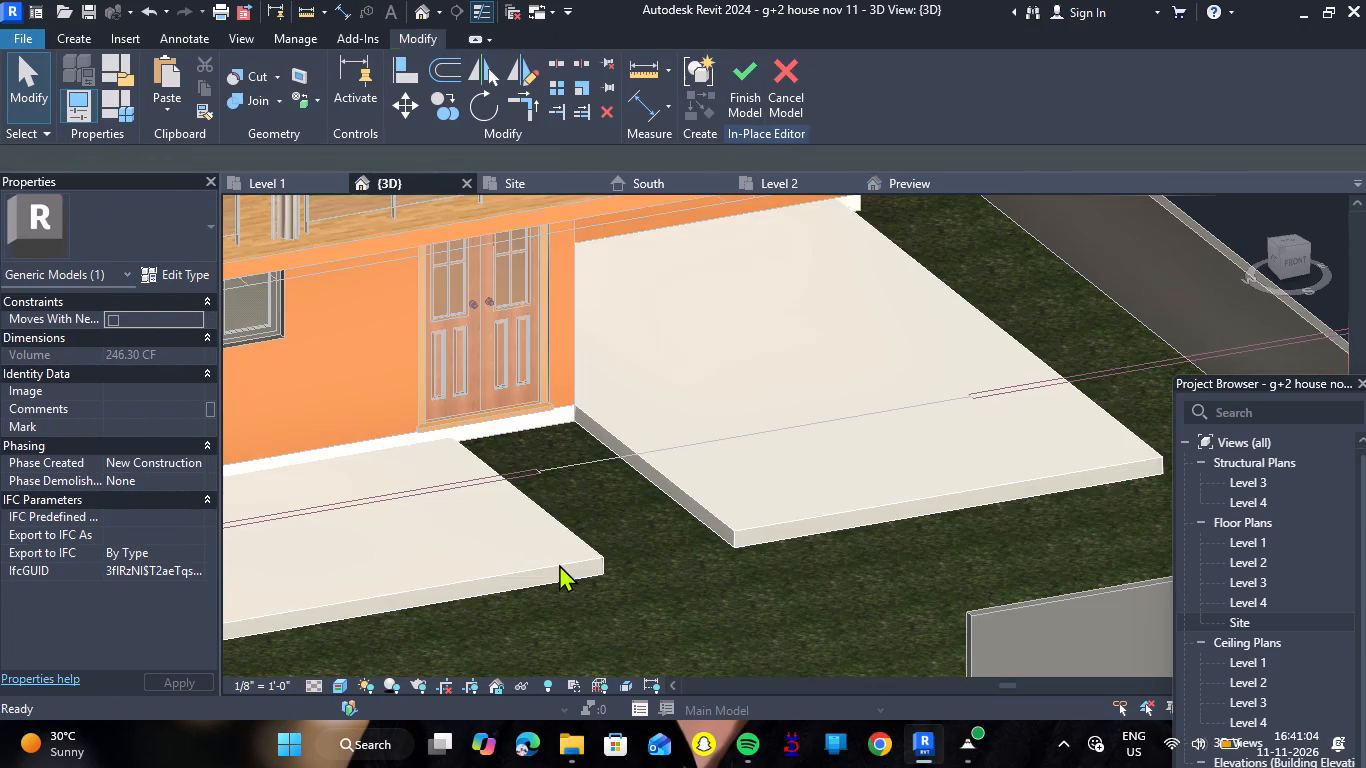
pyautogui.click(560, 565)
pyautogui.click(560, 565)
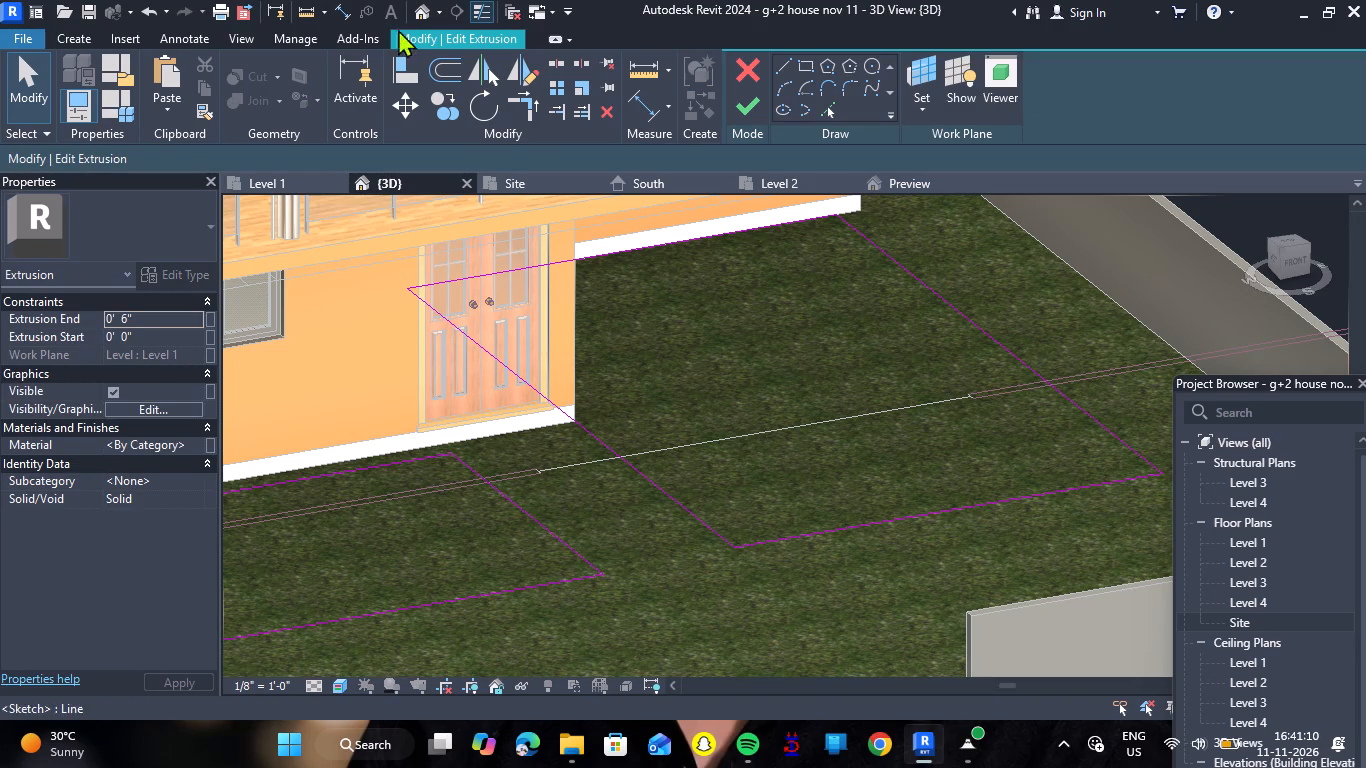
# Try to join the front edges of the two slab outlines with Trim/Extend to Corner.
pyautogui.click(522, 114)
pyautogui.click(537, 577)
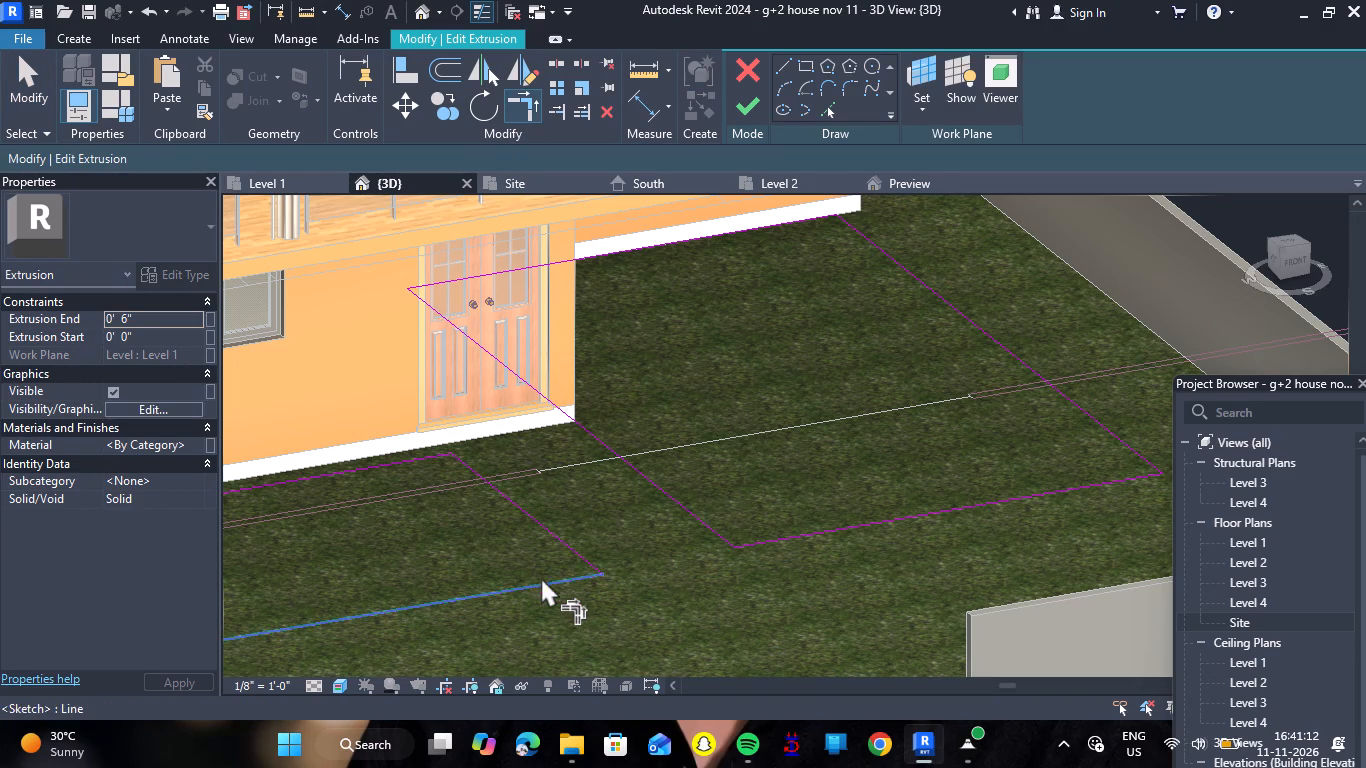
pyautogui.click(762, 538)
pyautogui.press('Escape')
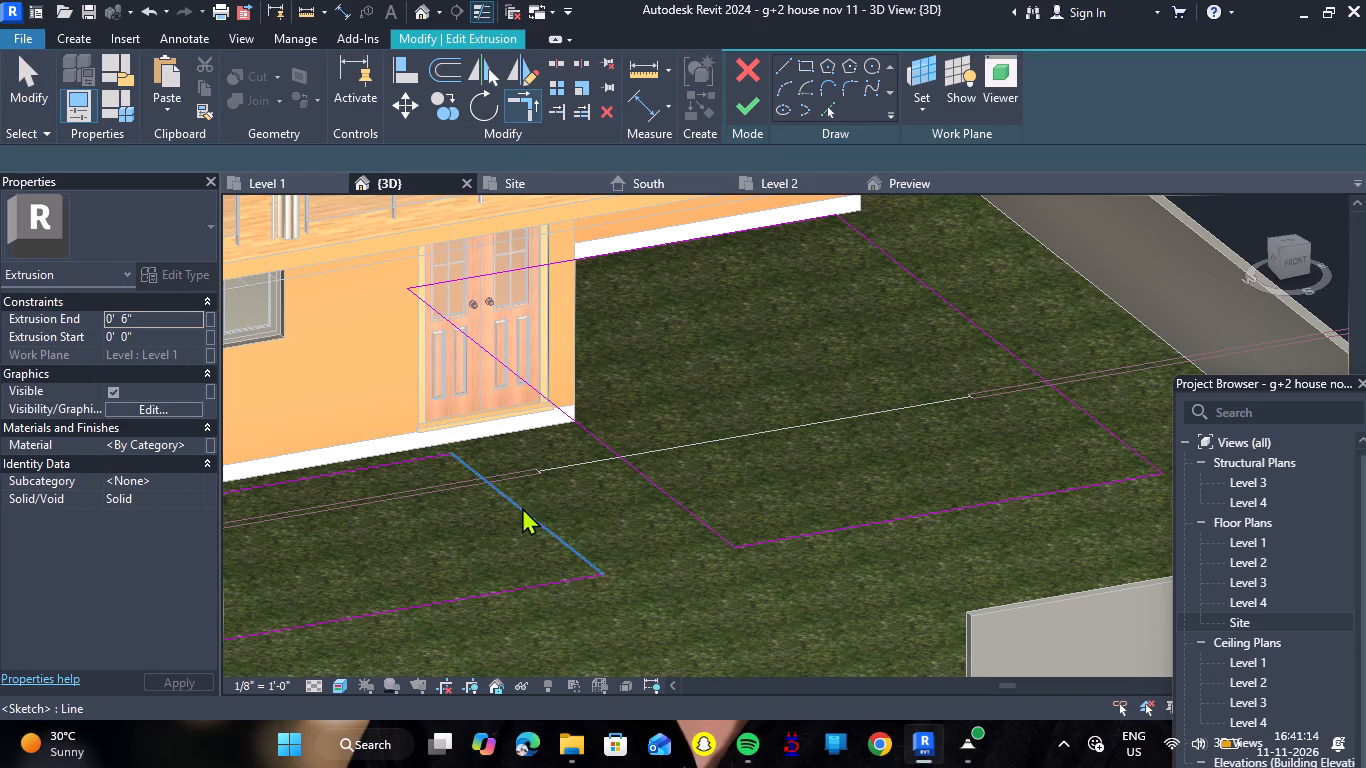
# Move the PARKING slab outline's entrance-side edge across the entrance gap until it just passes the adjacent edge of the car parking outline.
pyautogui.click(534, 514)
pyautogui.press('Right')
pyautogui.press('Right')
pyautogui.press('Right')
pyautogui.press('Right')
pyautogui.press('Right')
pyautogui.press('Right')
pyautogui.press('Right')
pyautogui.press('Right')
pyautogui.press('Right')
pyautogui.press('Right')
pyautogui.press('Right')
pyautogui.press('Right')
pyautogui.press('Right')
pyautogui.press('Right')
pyautogui.press('Right')
pyautogui.press('Right')
pyautogui.press('Right')
pyautogui.press('Right')
pyautogui.press('Right')
pyautogui.press('Right')
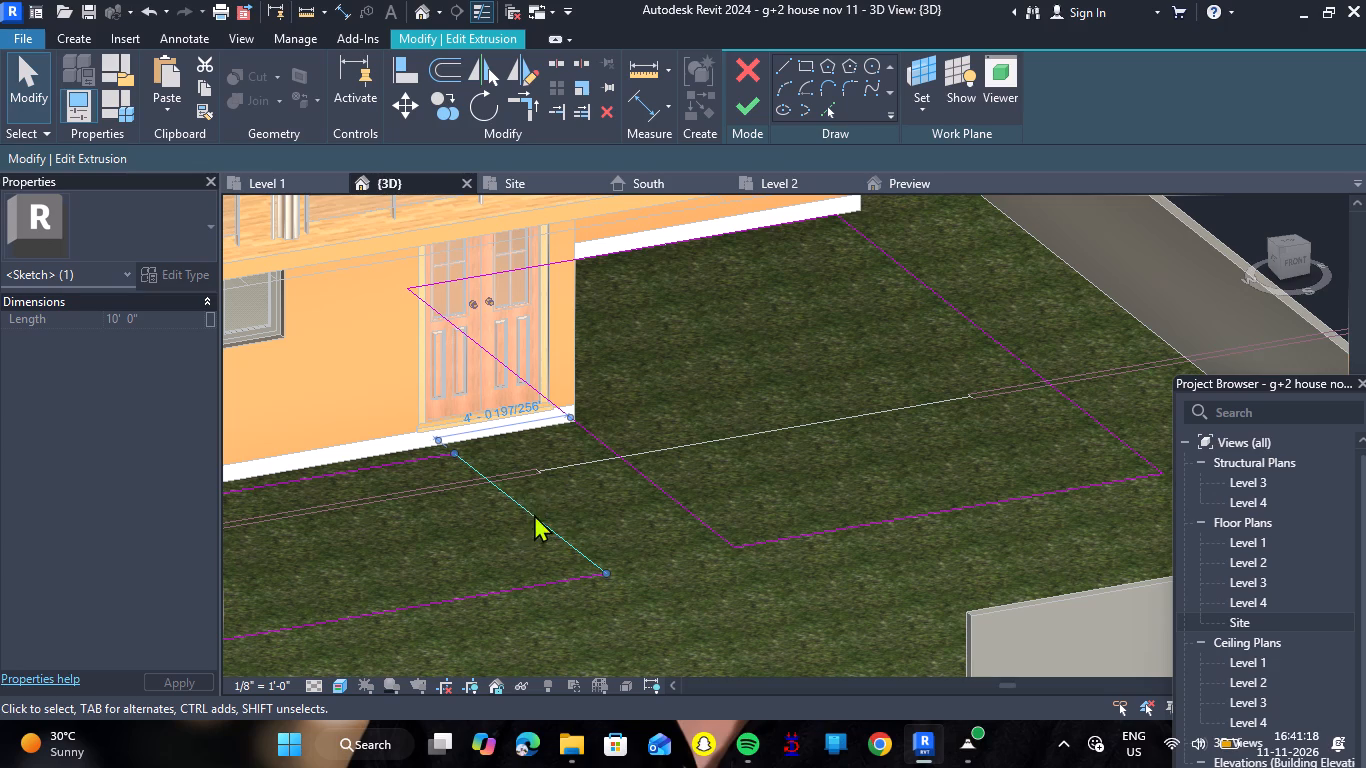
pyautogui.press('Right')
pyautogui.press('Right')
pyautogui.press('Right')
pyautogui.press('Right')
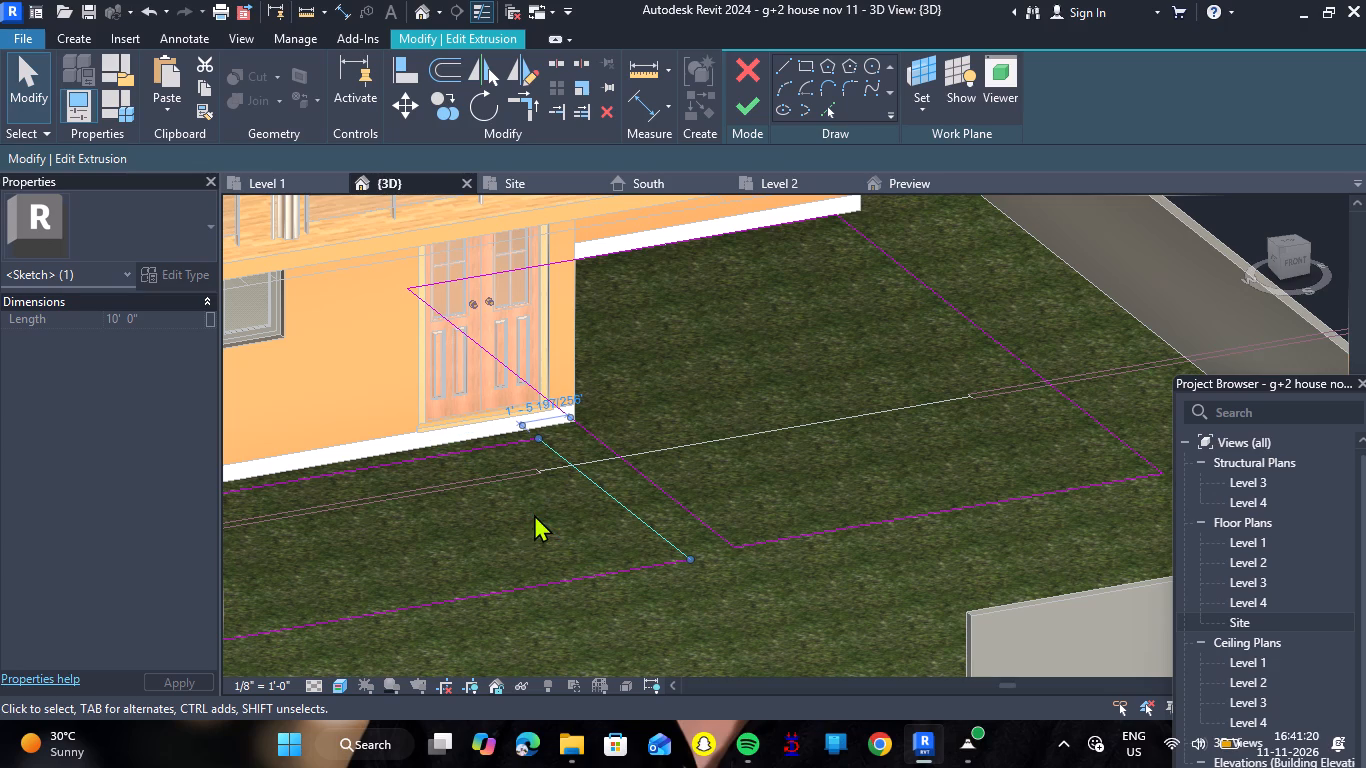
pyautogui.press('Right')
pyautogui.press('Right')
pyautogui.press('Right')
pyautogui.press('Right')
pyautogui.press('Right')
pyautogui.press('Right')
pyautogui.press('Right')
pyautogui.press('Right')
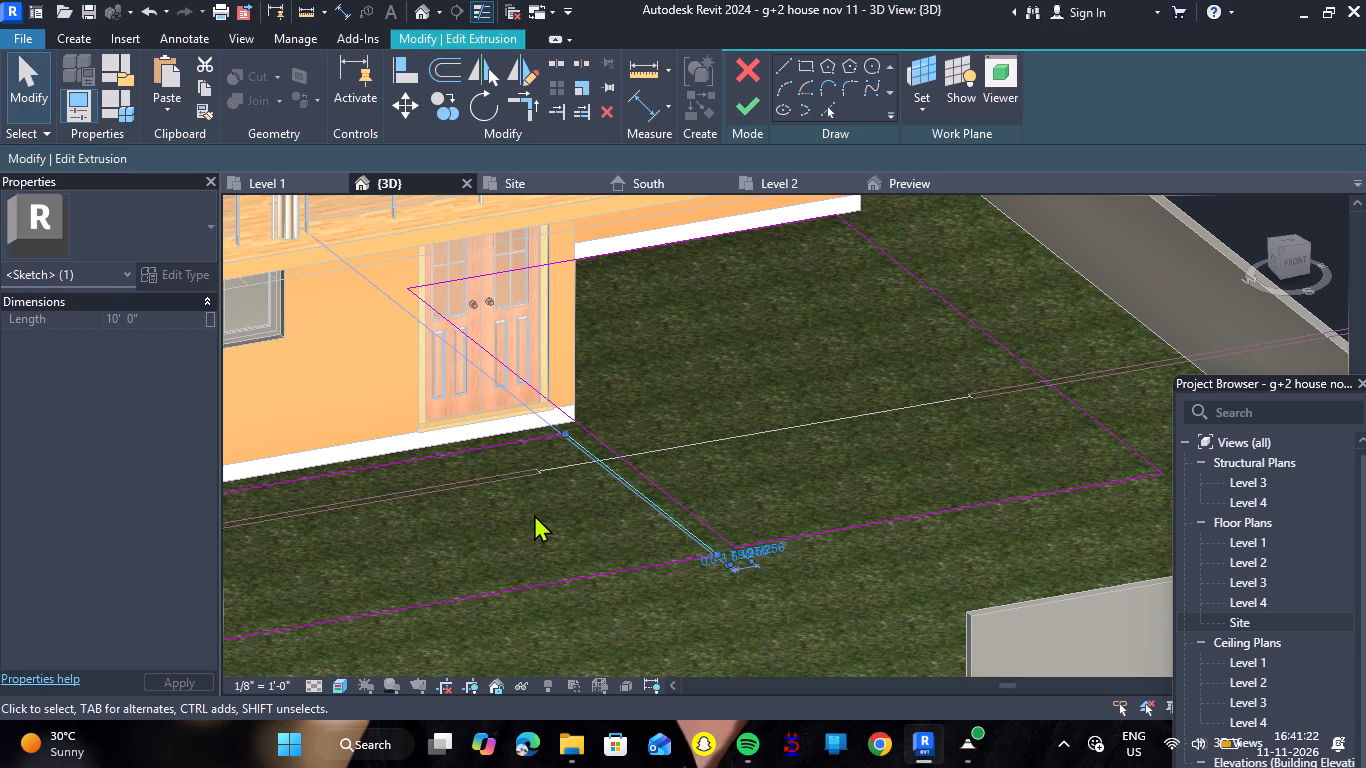
pyautogui.press('Right')
pyautogui.press('Right')
pyautogui.press('Right')
pyautogui.press('Right')
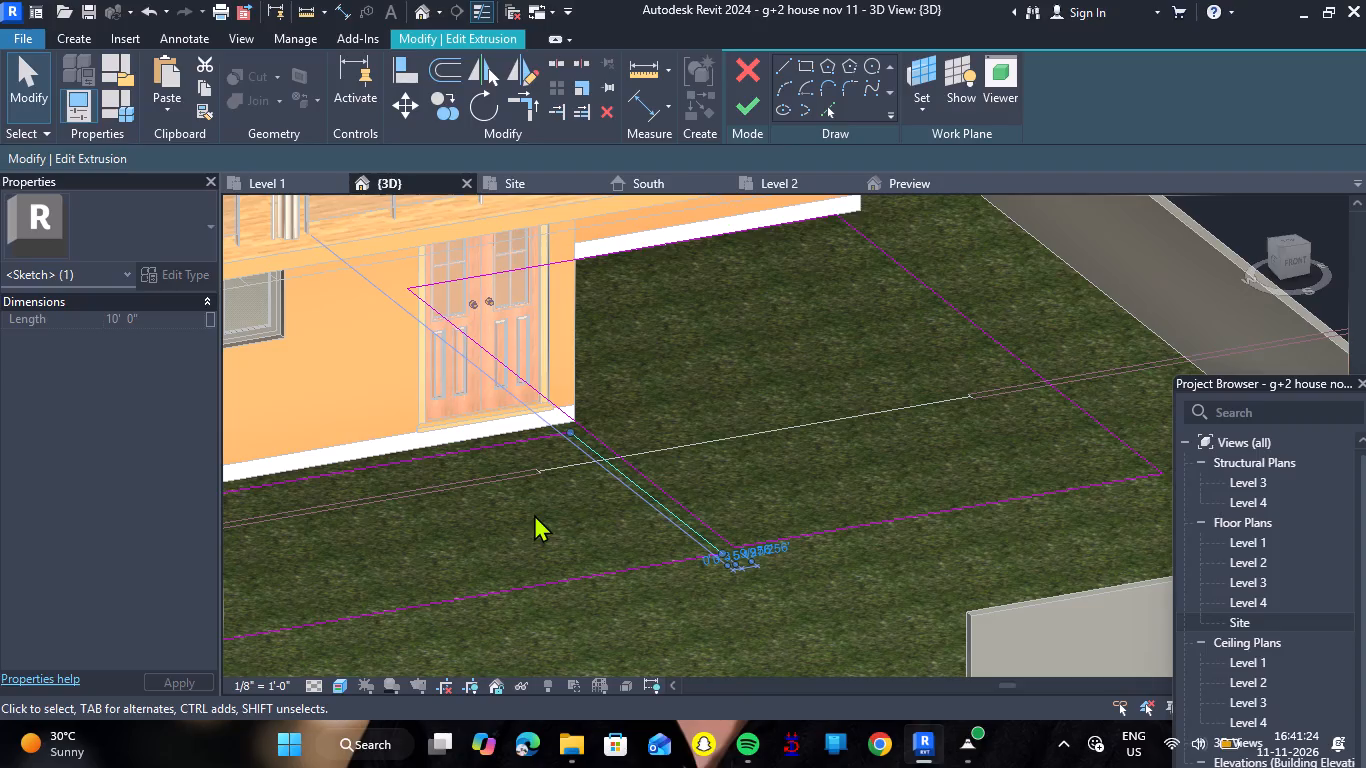
pyautogui.press('Right')
pyautogui.press('Right')
pyautogui.press('Right')
pyautogui.press('Right')
pyautogui.press('Right')
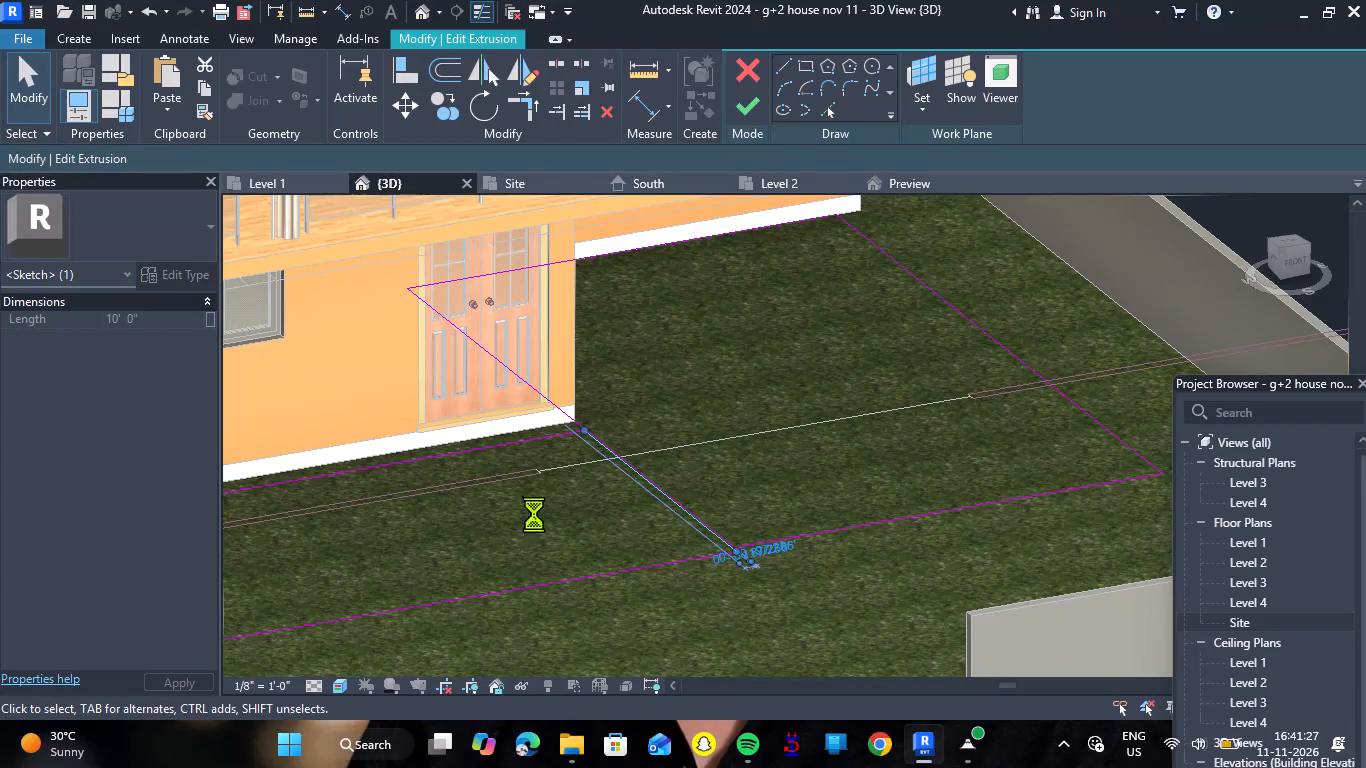
# Join the house-side slab edge and the crossing entrance-side edge near the house corner beside the door with Trim/Extend to Corner.
pyautogui.scroll(6, 665, 389)
pyautogui.click(526, 113)
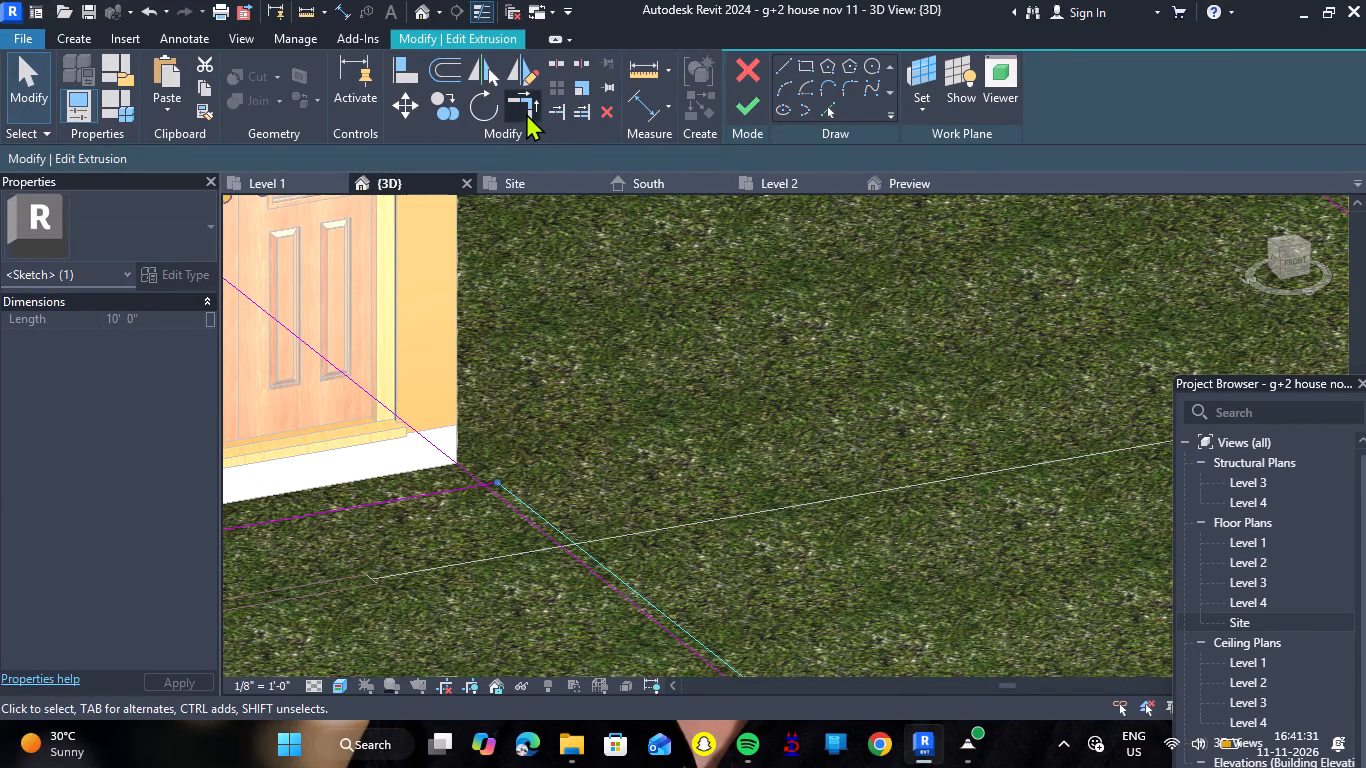
pyautogui.click(456, 483)
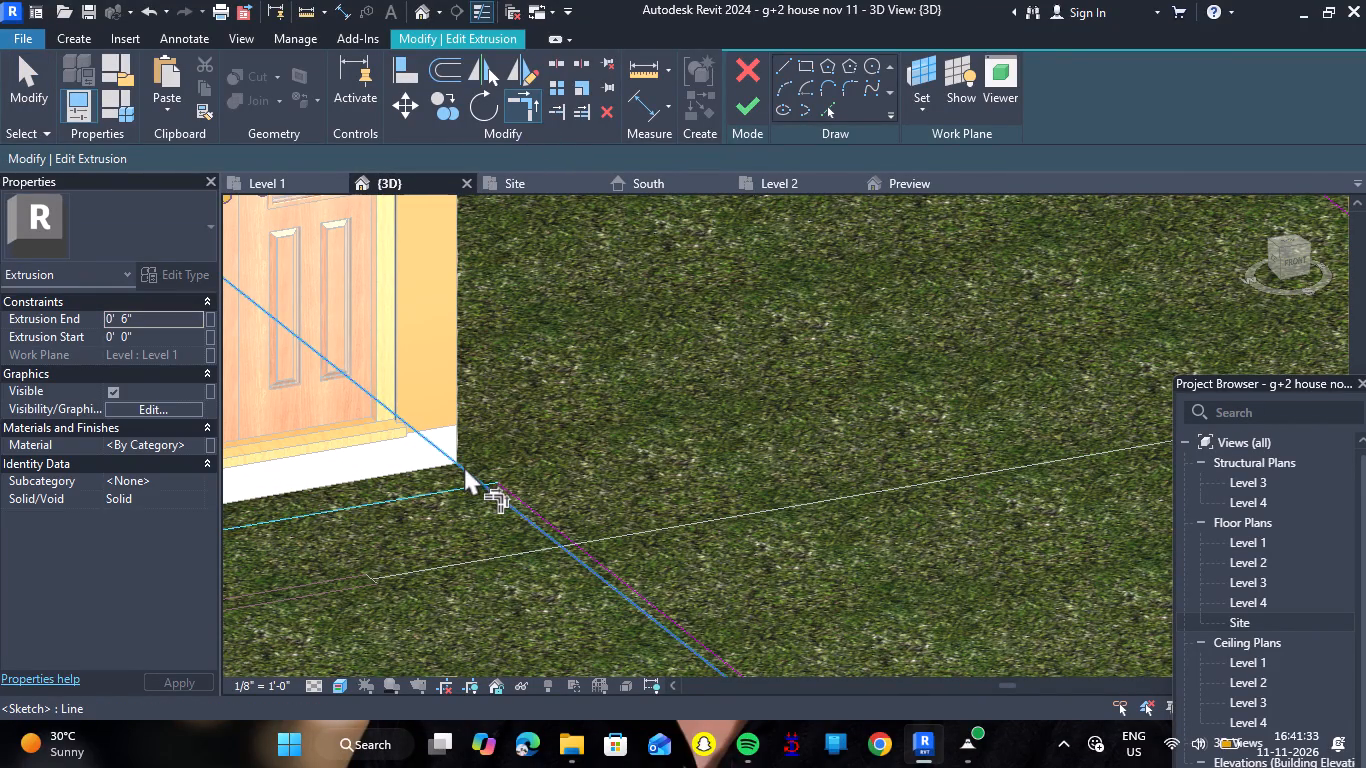
pyautogui.click(464, 466)
pyautogui.scroll(-7, 502, 477)
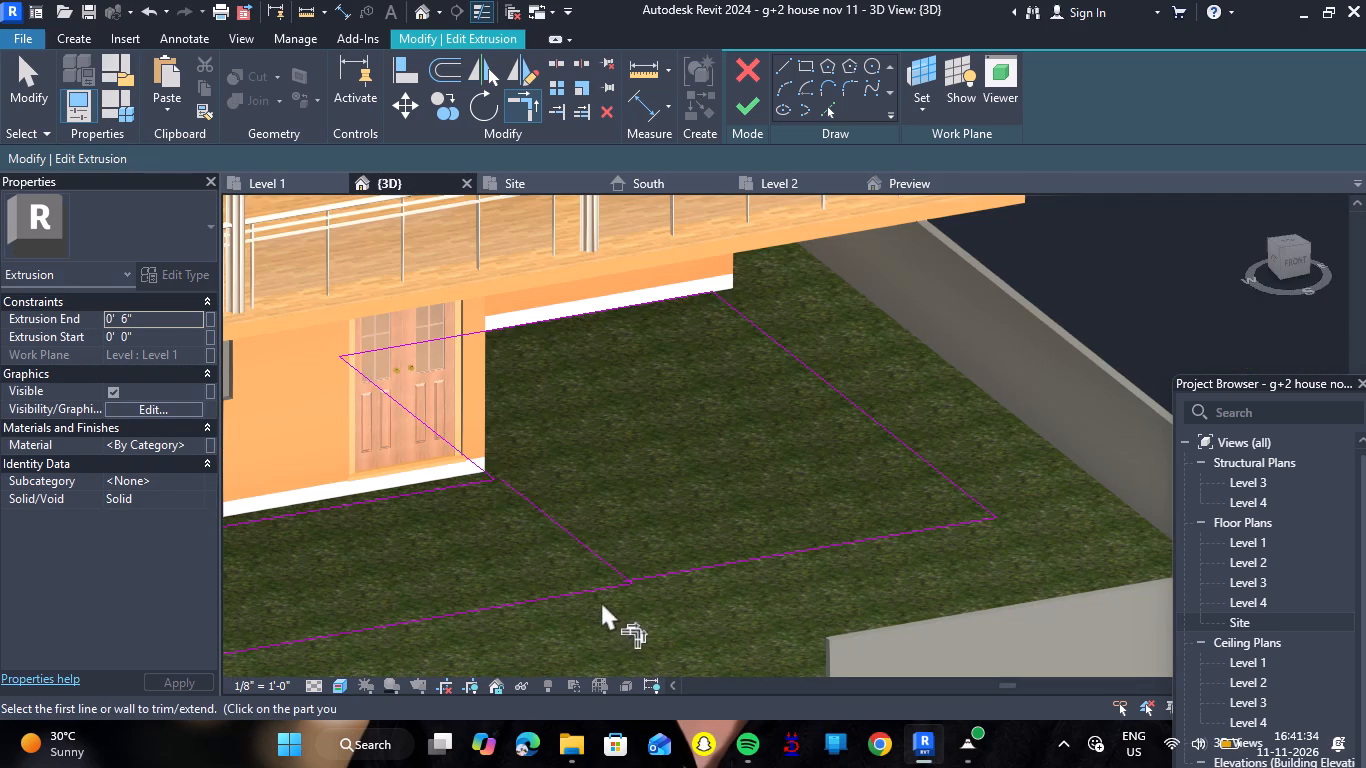
# Trim the overlapping edges at the front junction of the two slab outlines into one closed boundary and finish the extrusion sketch.
pyautogui.click(611, 583)
pyautogui.click(649, 573)
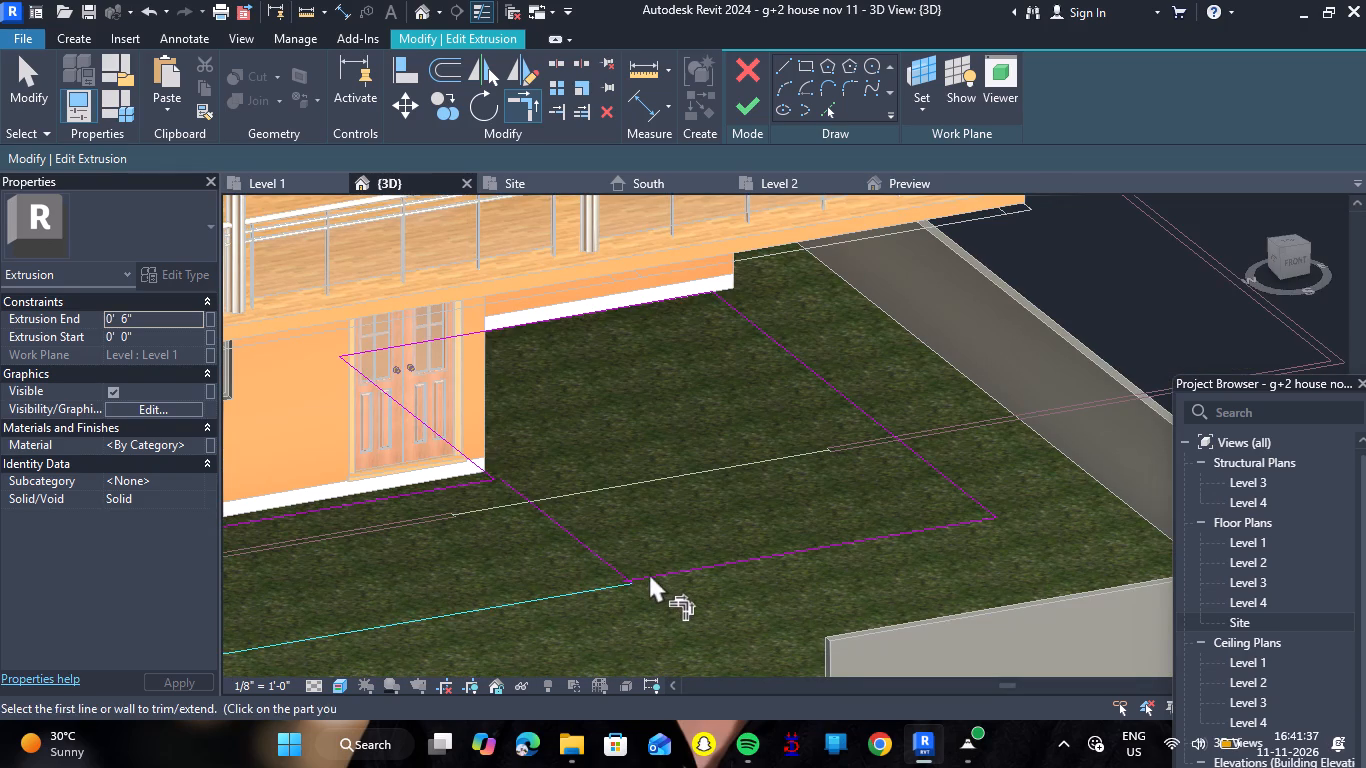
pyautogui.scroll(9, 647, 573)
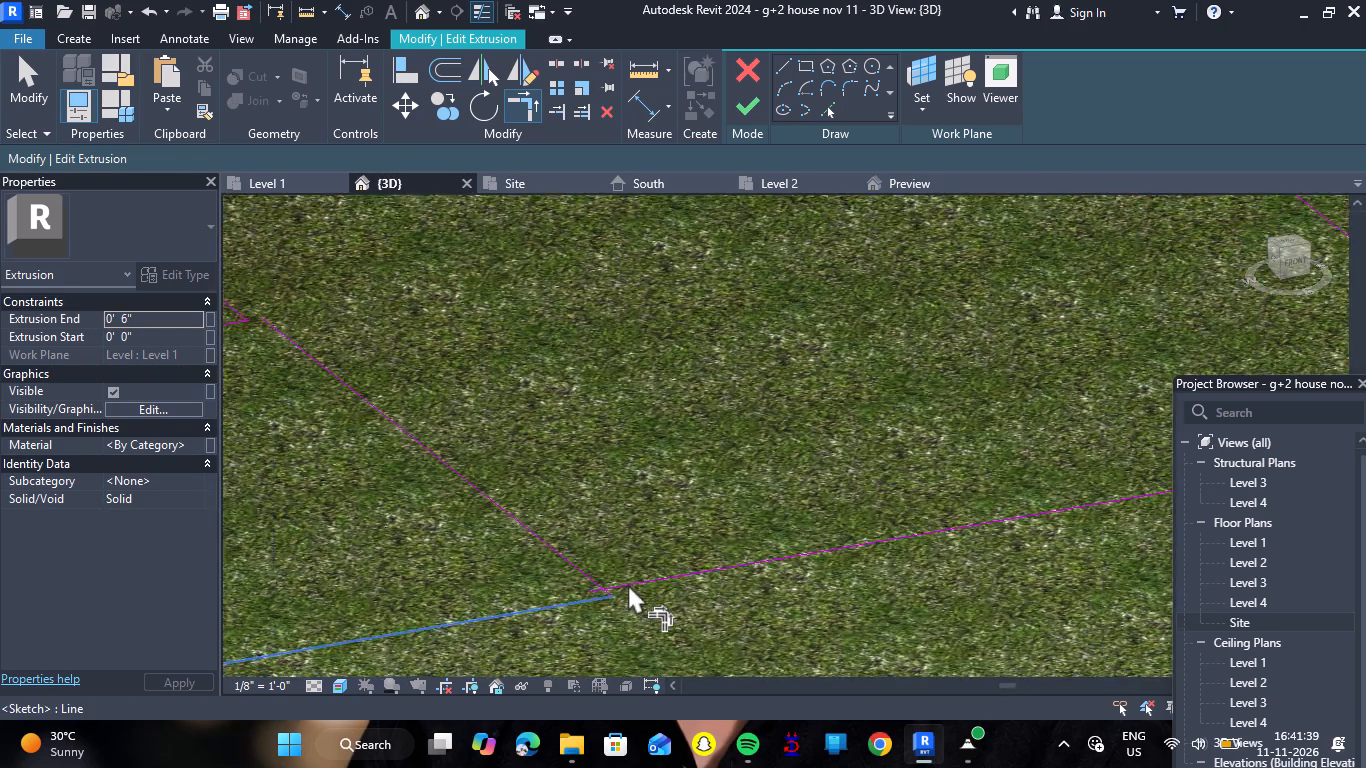
pyautogui.scroll(4, 628, 584)
pyautogui.click(626, 584)
pyautogui.click(581, 601)
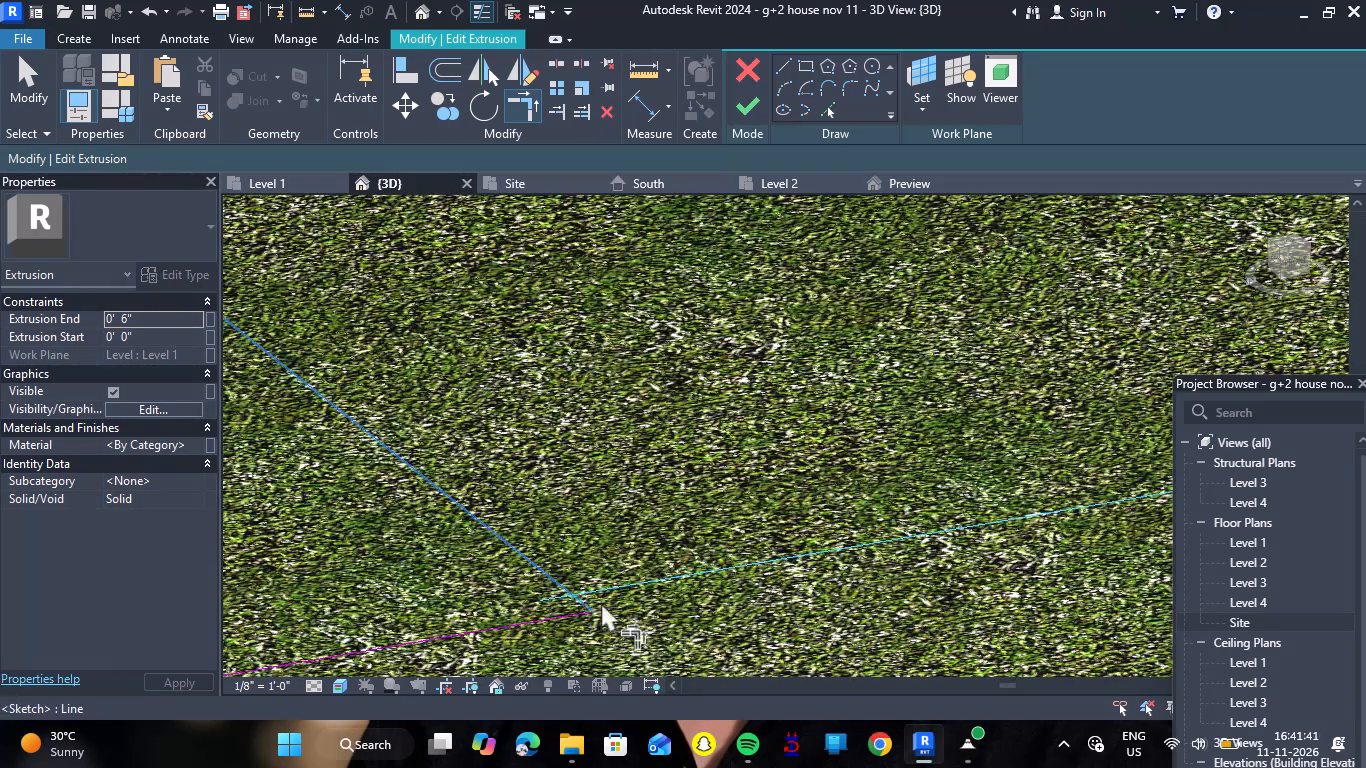
pyautogui.scroll(-15, 634, 587)
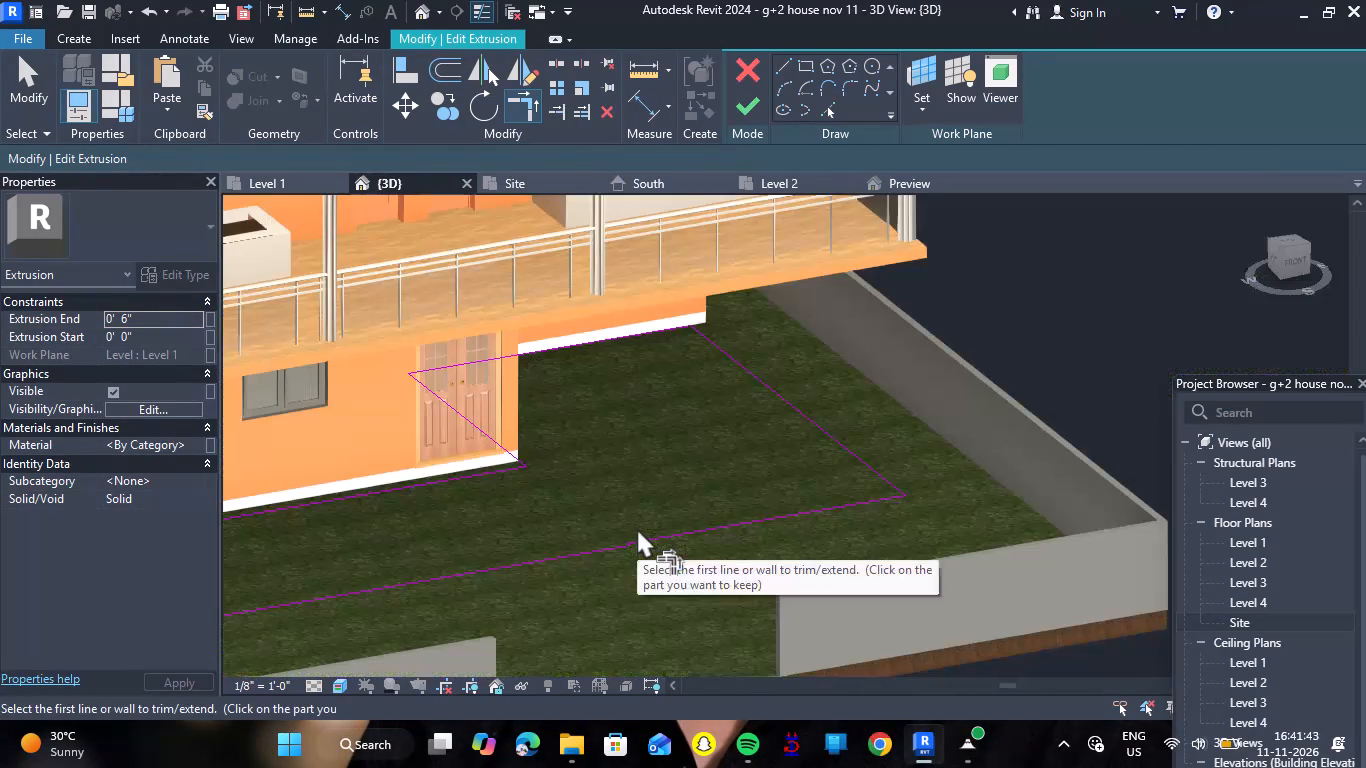
pyautogui.click(754, 120)
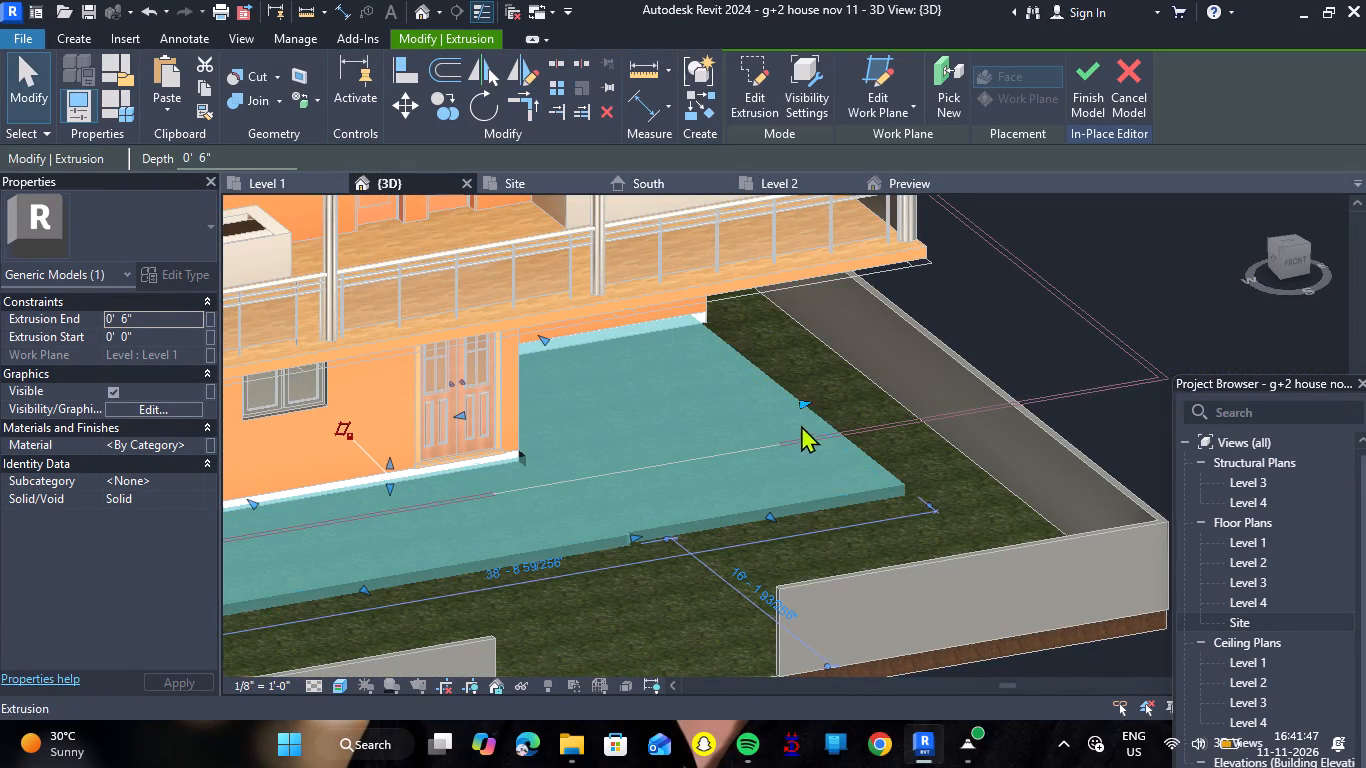
pyautogui.scroll(-4, 642, 493)
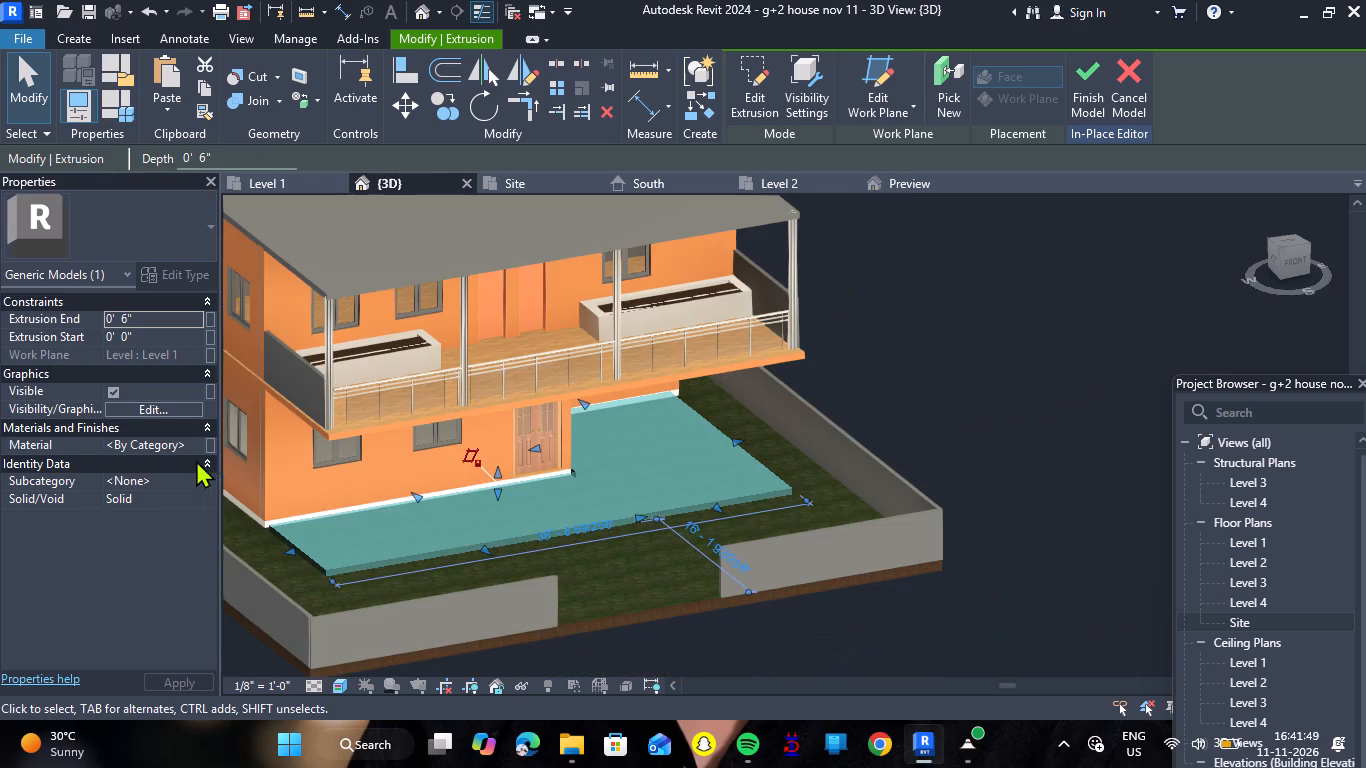
pyautogui.click(995, 468)
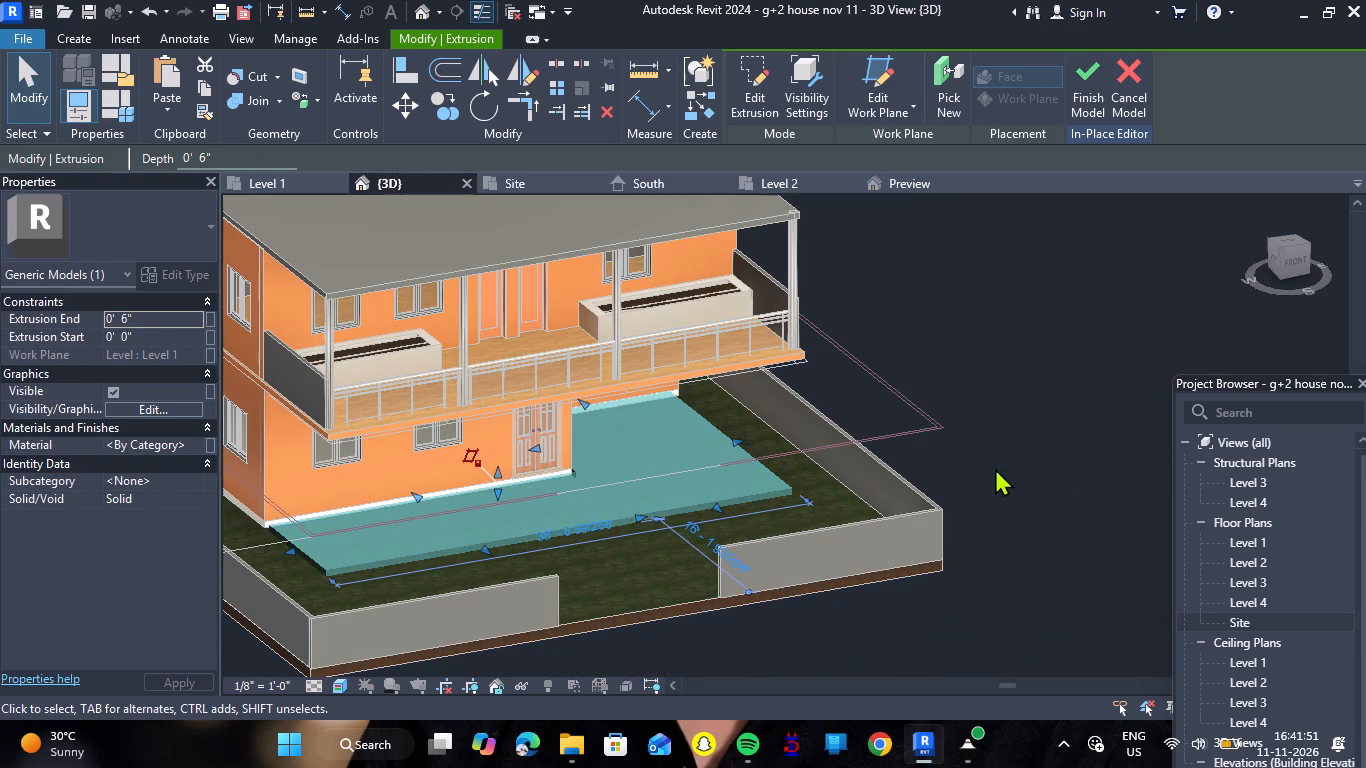
pyautogui.scroll(-3, 477, 556)
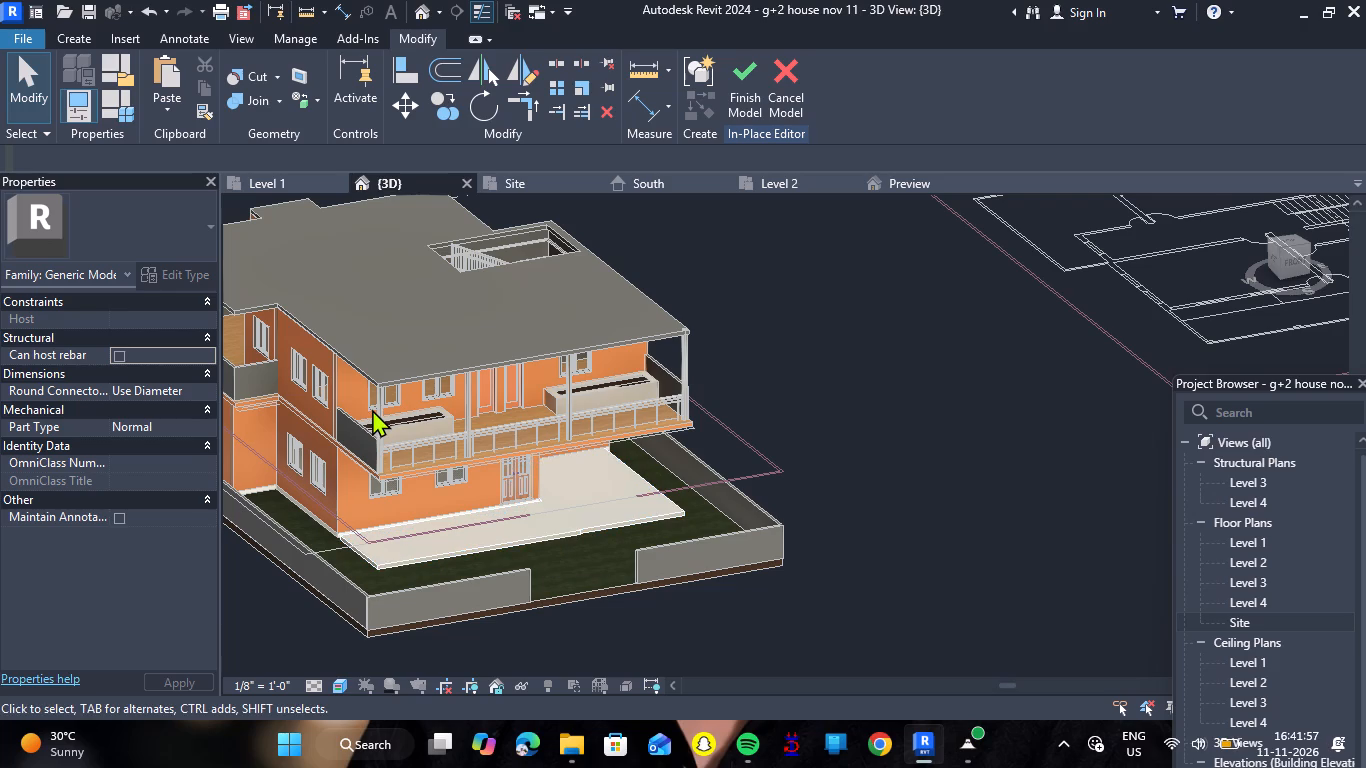
# Paint the top face of the joined parking slab with the first Acoustic Ceiling Tile material.
pyautogui.write('pt')
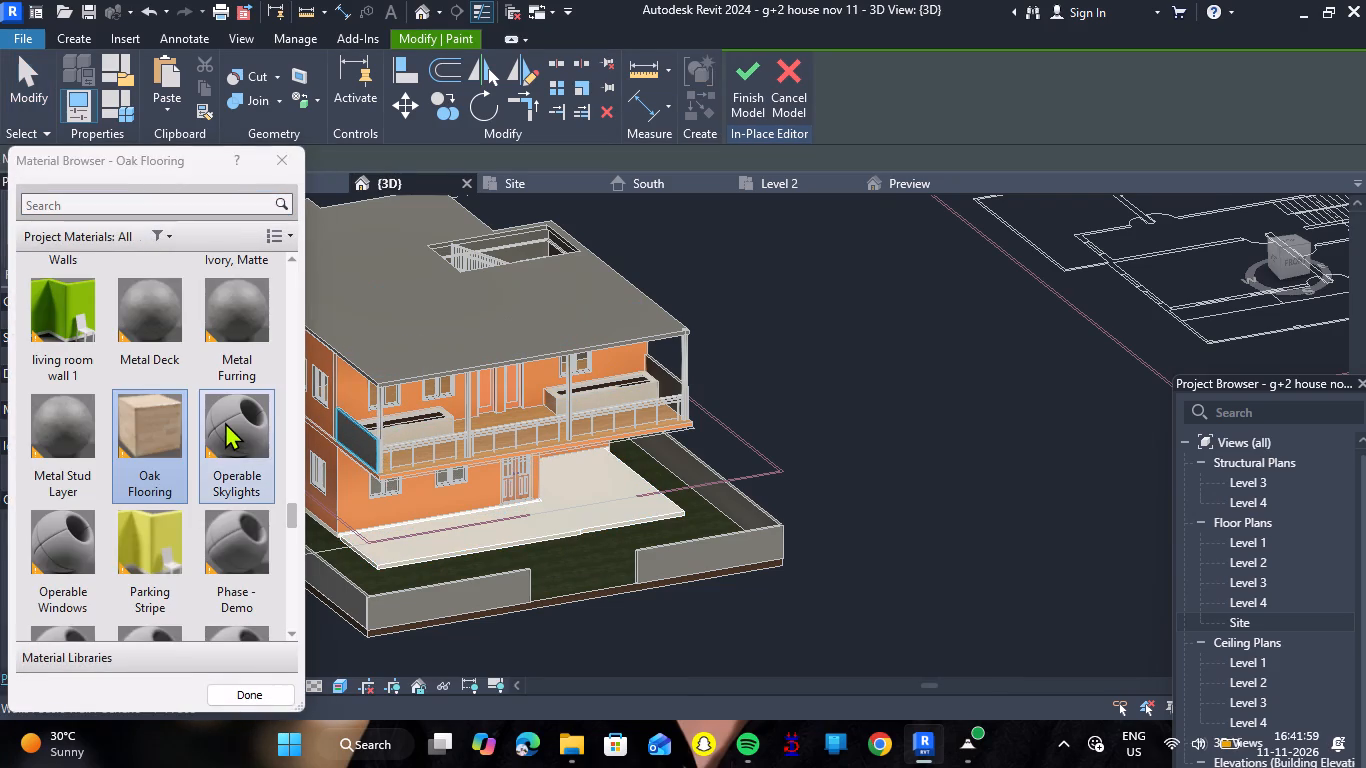
pyautogui.scroll(-3, 225, 422)
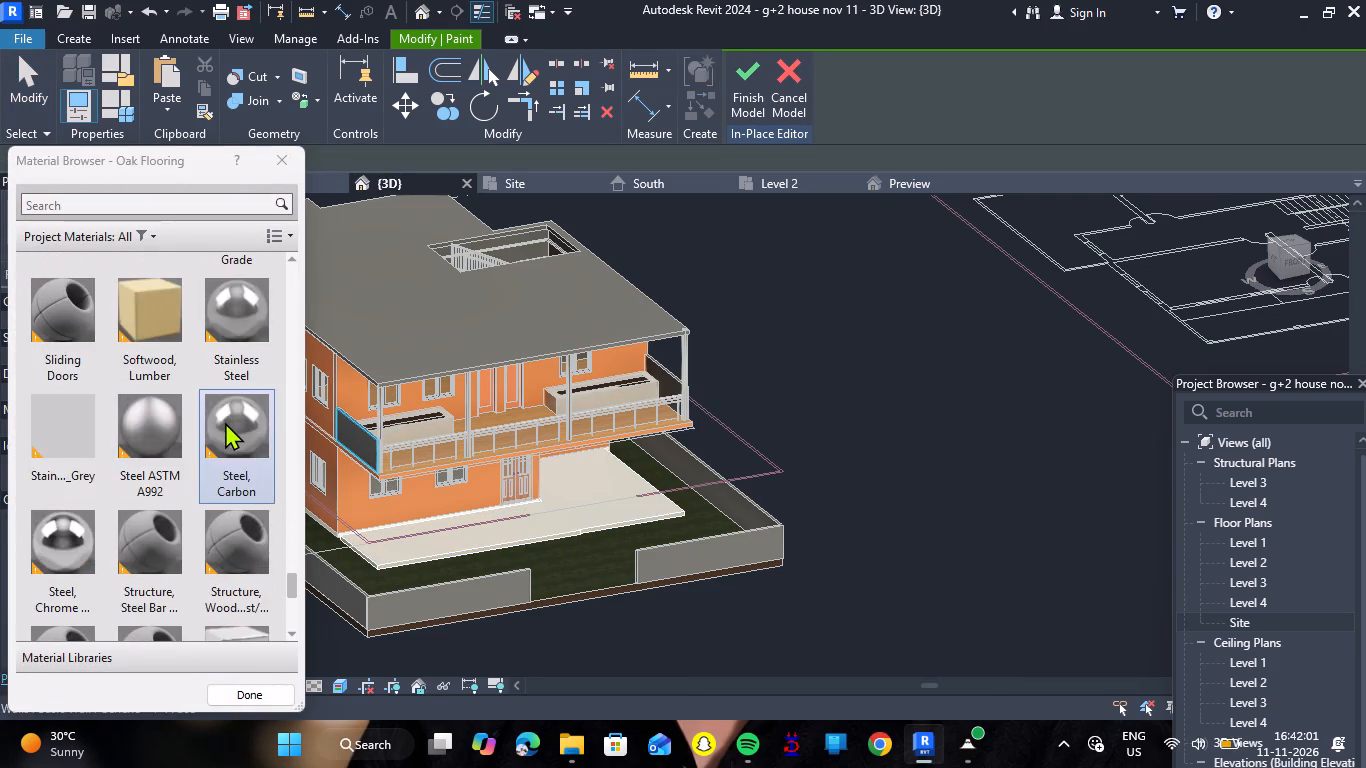
pyautogui.scroll(-2, 225, 422)
pyautogui.scroll(6, 224, 422)
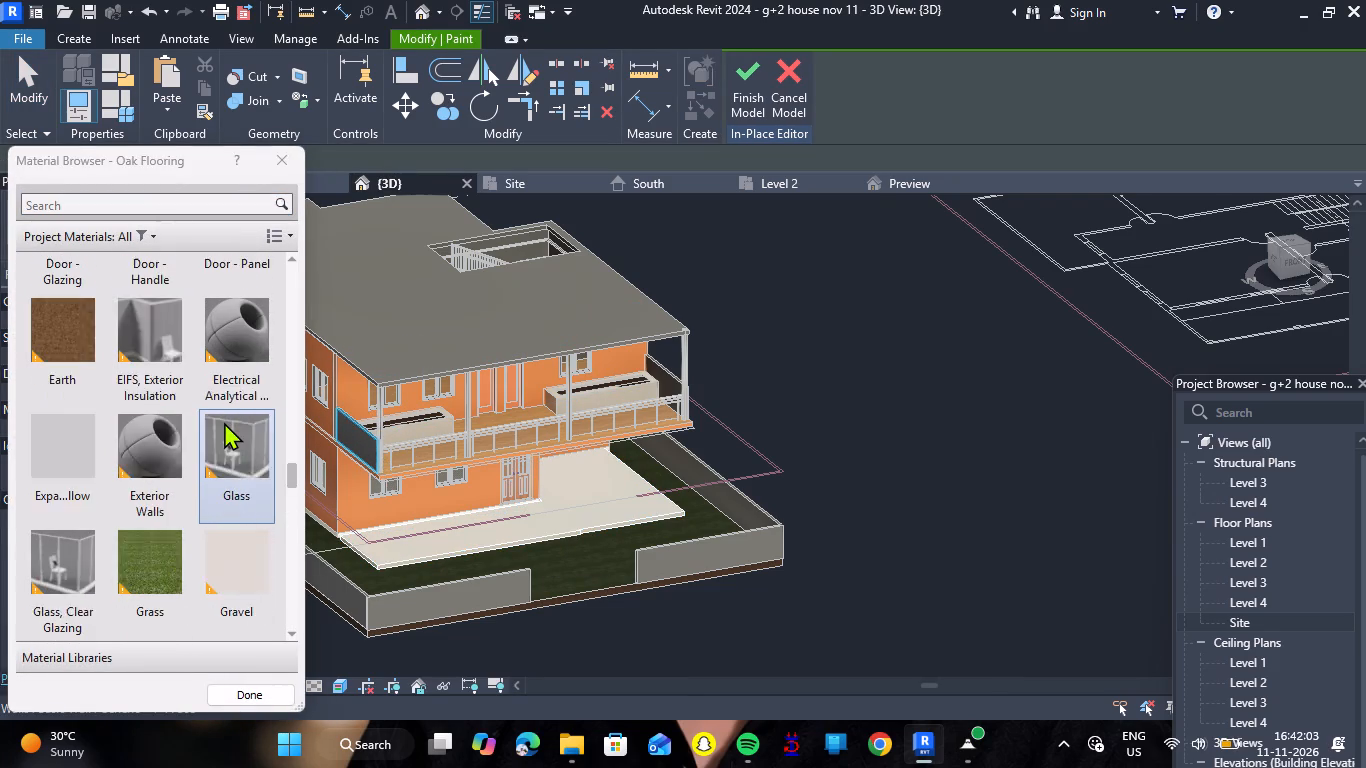
pyautogui.scroll(5, 224, 422)
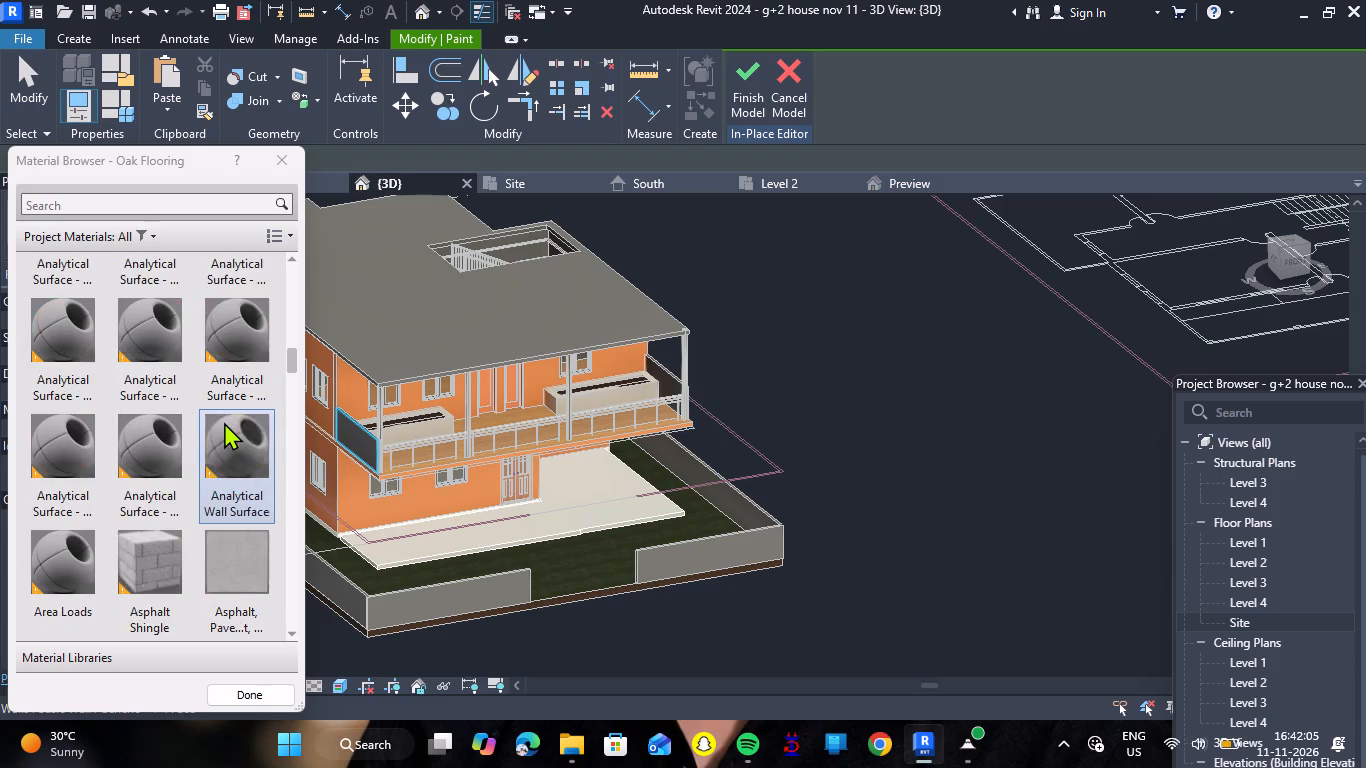
pyautogui.scroll(4, 224, 422)
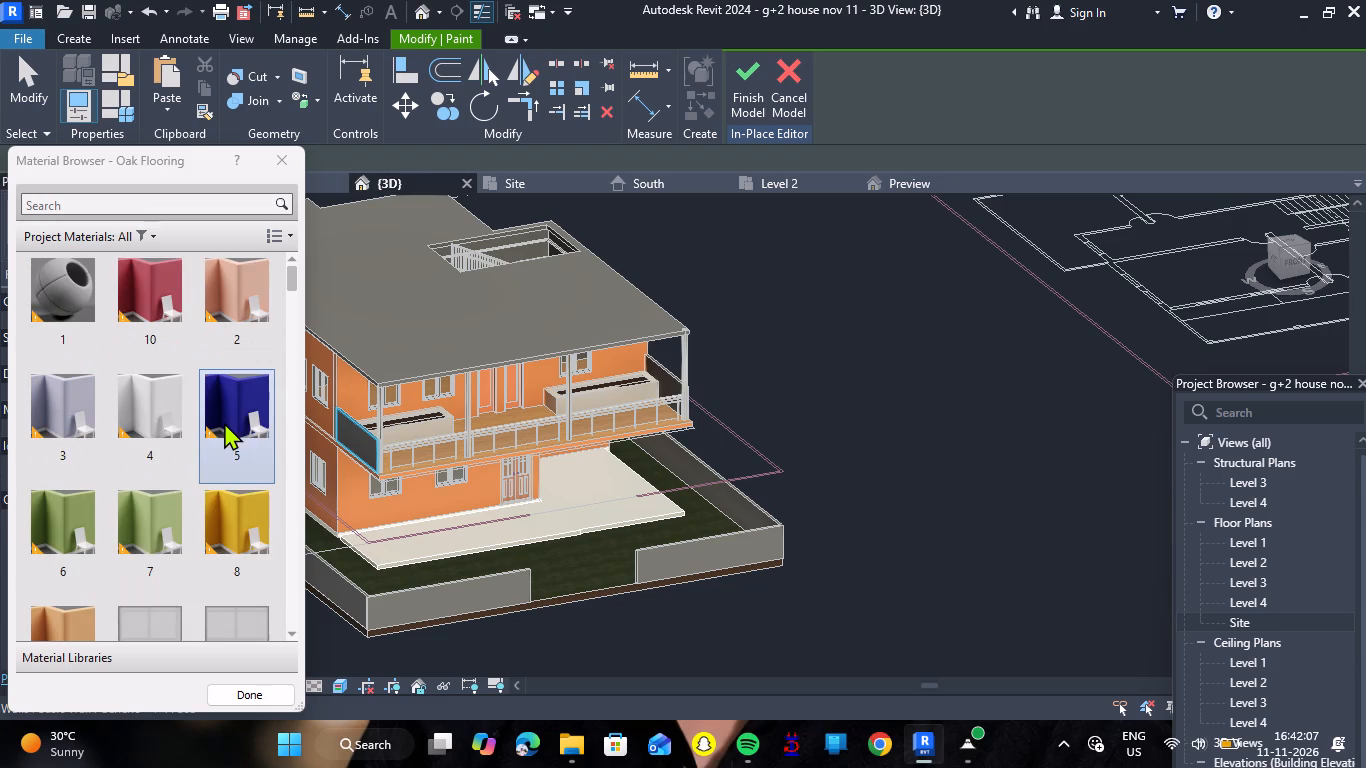
pyautogui.scroll(3, 224, 422)
pyautogui.scroll(-2, 224, 422)
pyautogui.scroll(1, 224, 422)
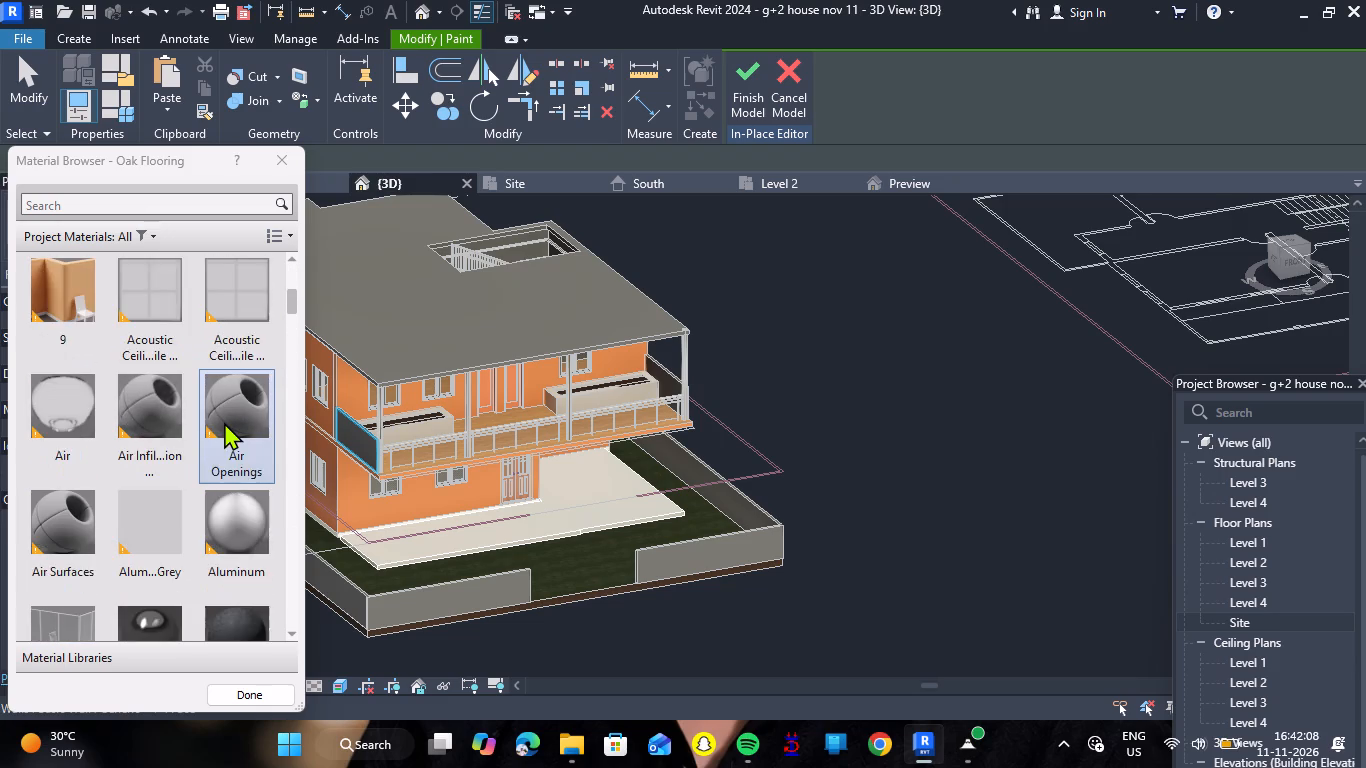
pyautogui.scroll(2, 224, 422)
pyautogui.scroll(-1, 220, 436)
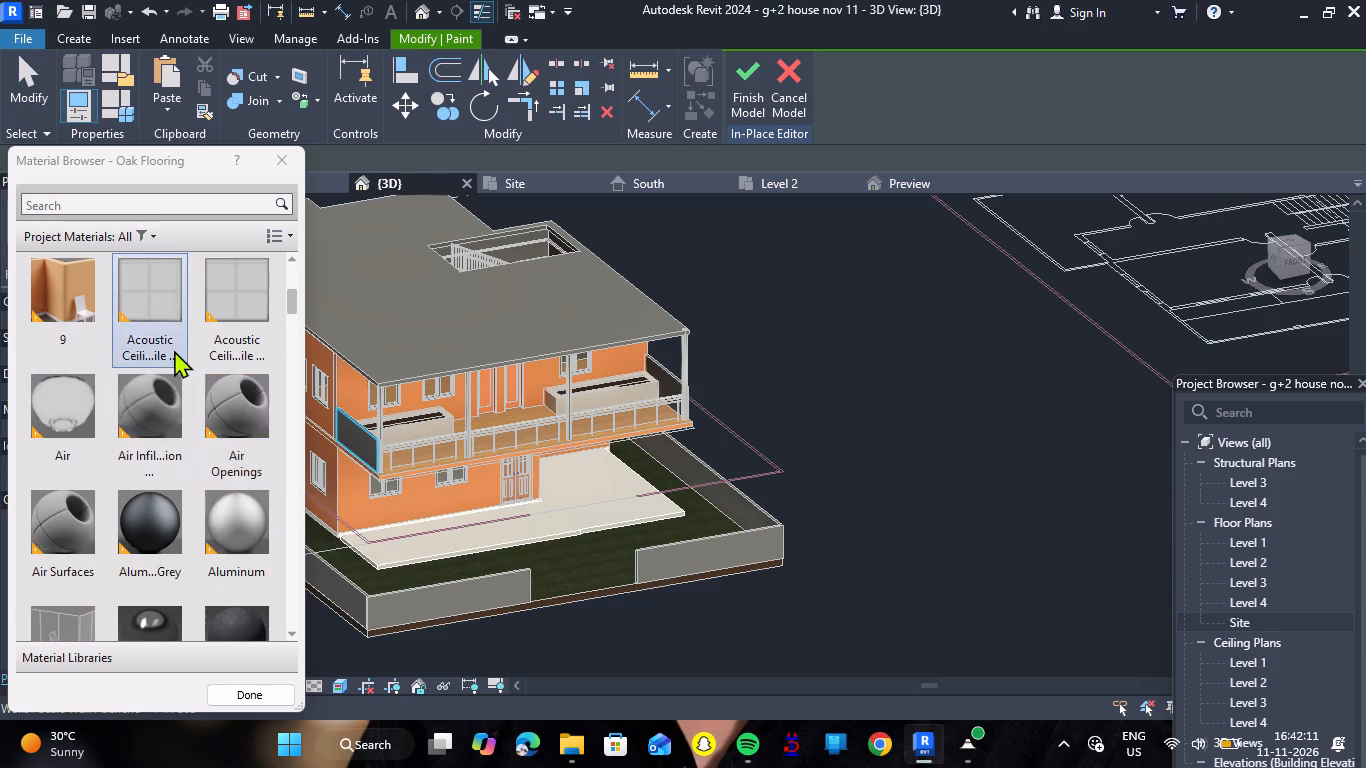
pyautogui.click(161, 322)
pyautogui.click(482, 534)
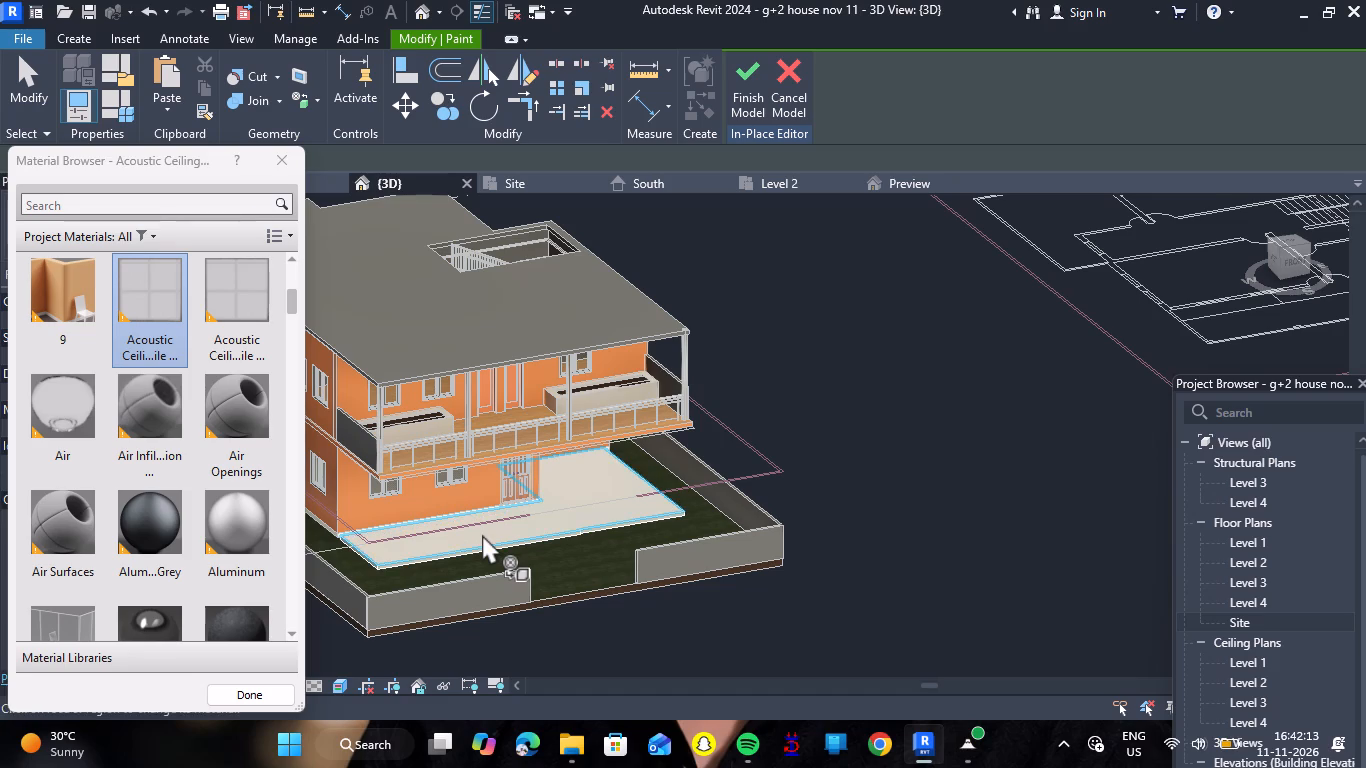
pyautogui.scroll(5, 480, 536)
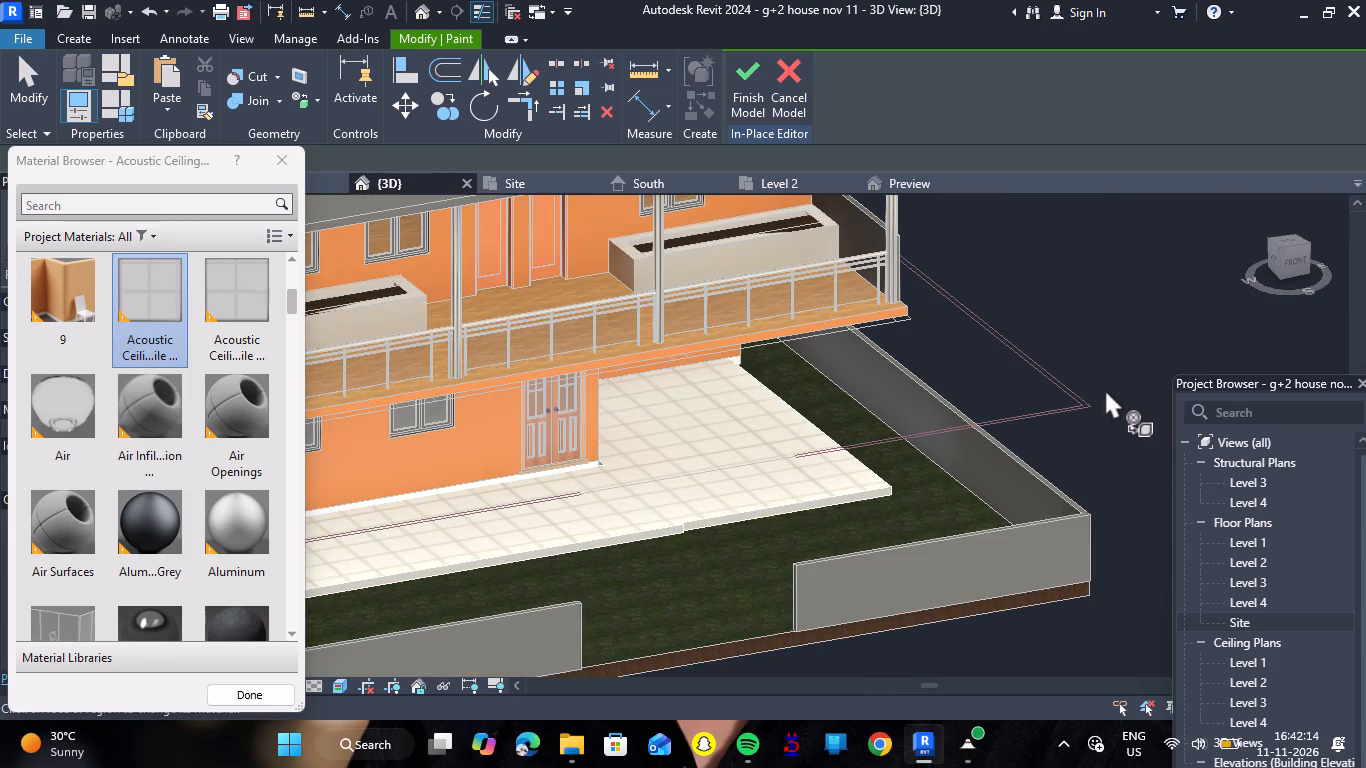
pyautogui.press('Escape')
# Finish the in-place model of the parking slab.
pyautogui.scroll(-6, 1085, 345)
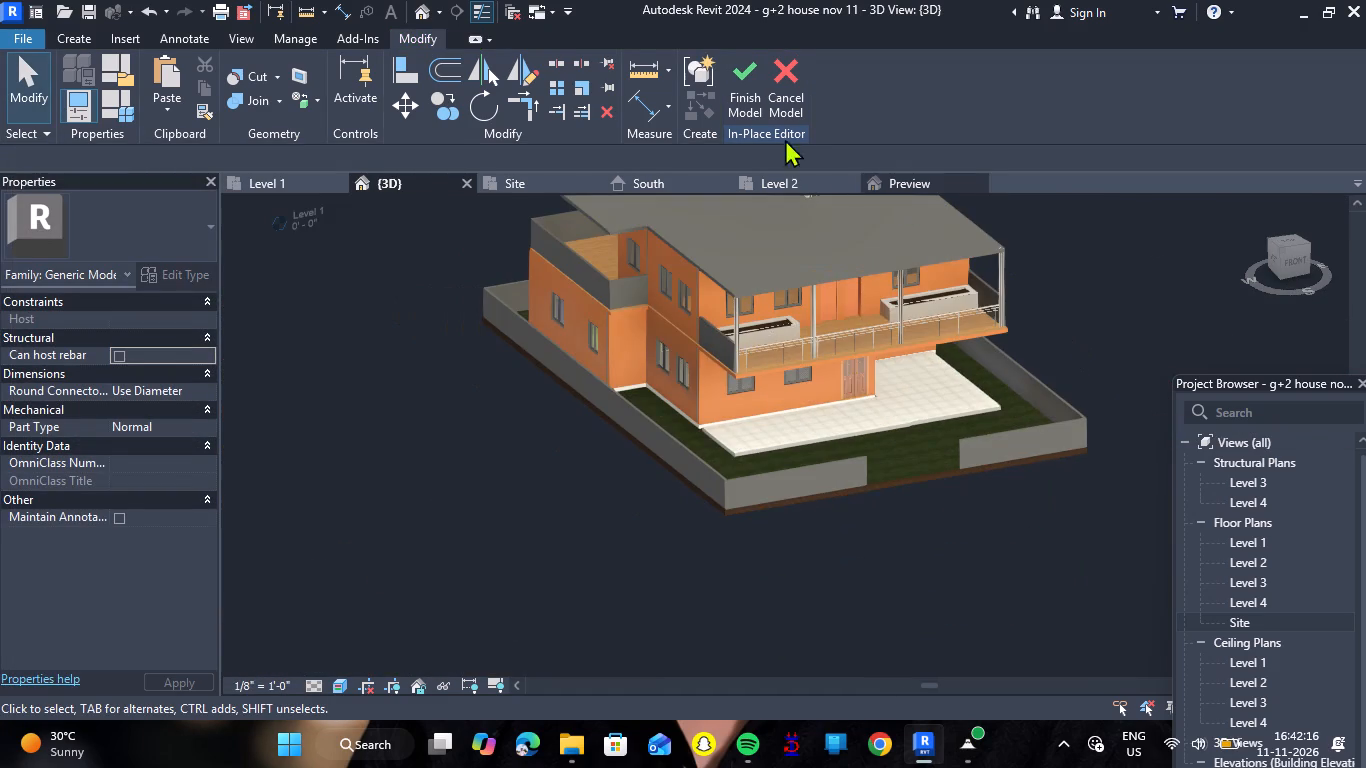
pyautogui.click(736, 97)
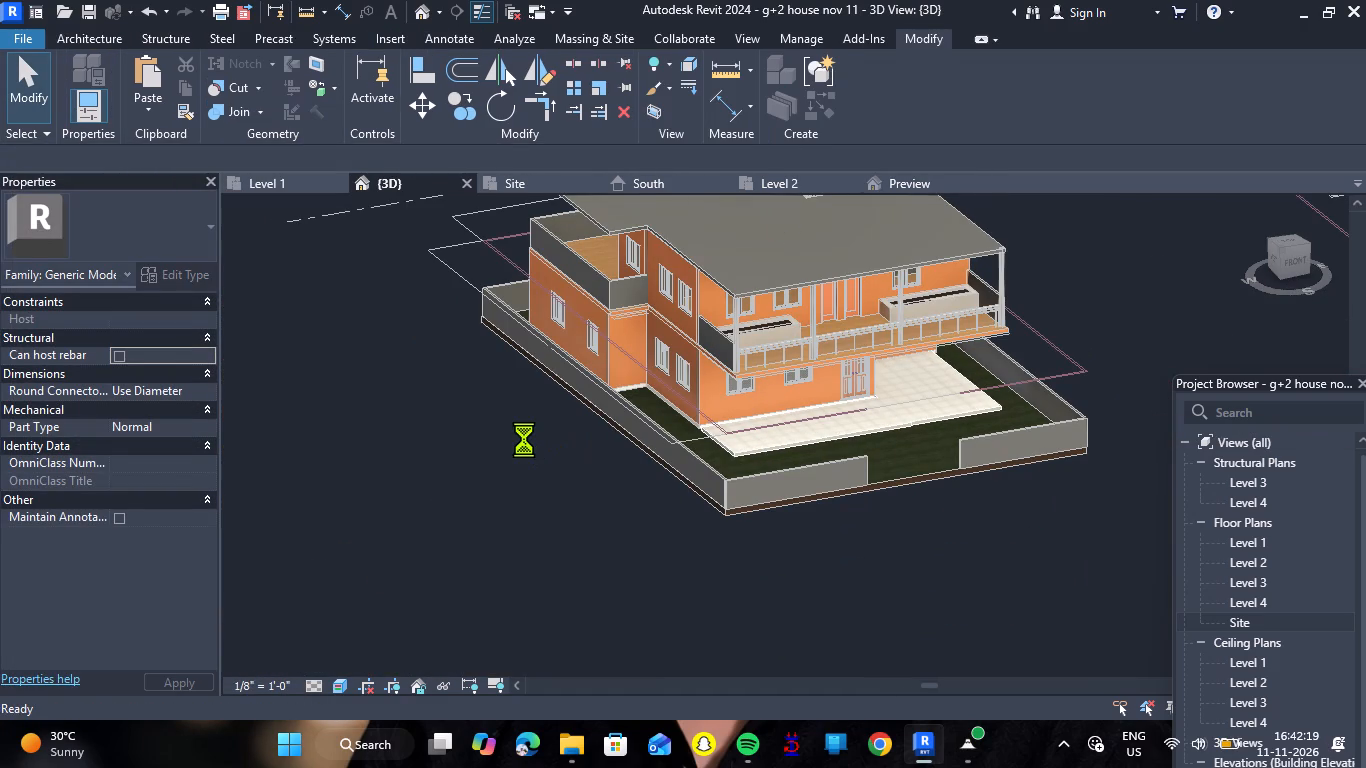
# Turn off the imported G+2 HOUSE PLAN.dwg in the 3D view's visibility/graphic overrides.
pyautogui.scroll(-6, 529, 466)
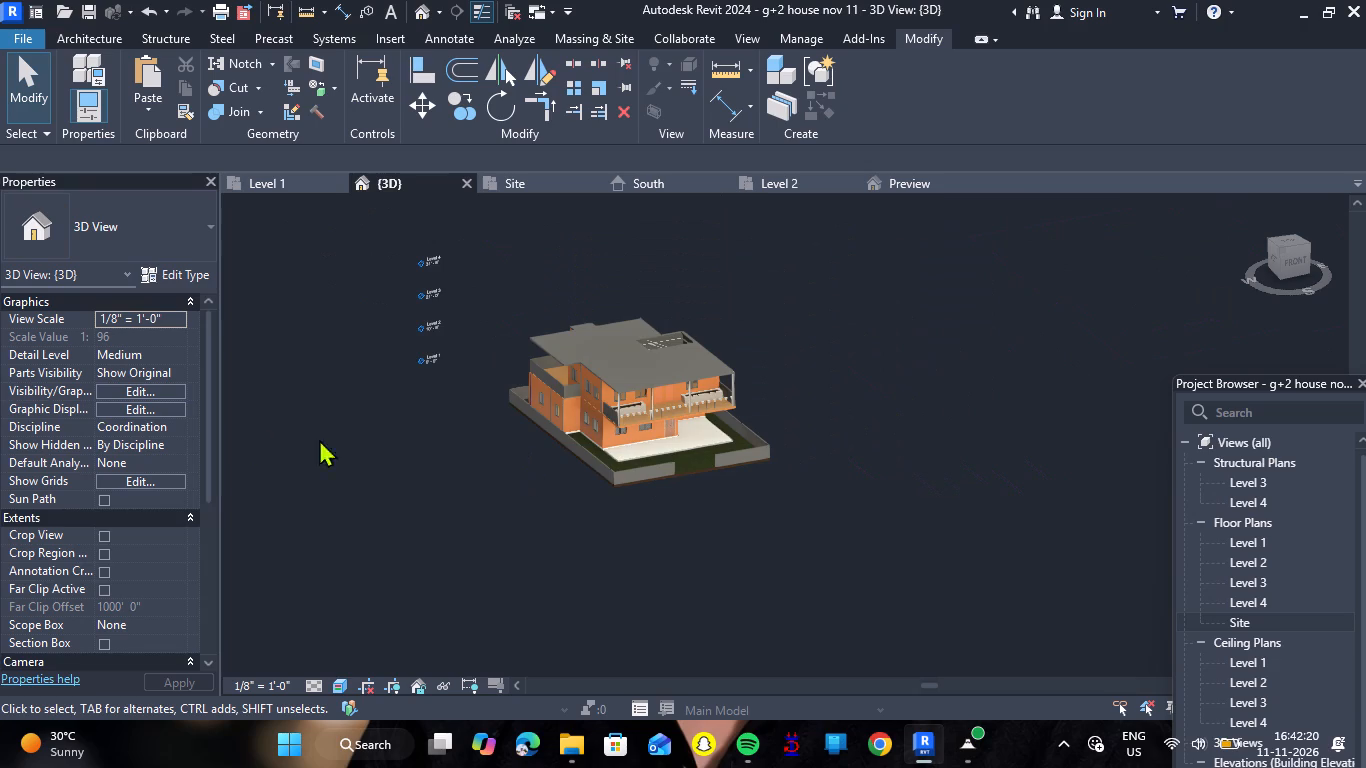
pyautogui.click(173, 391)
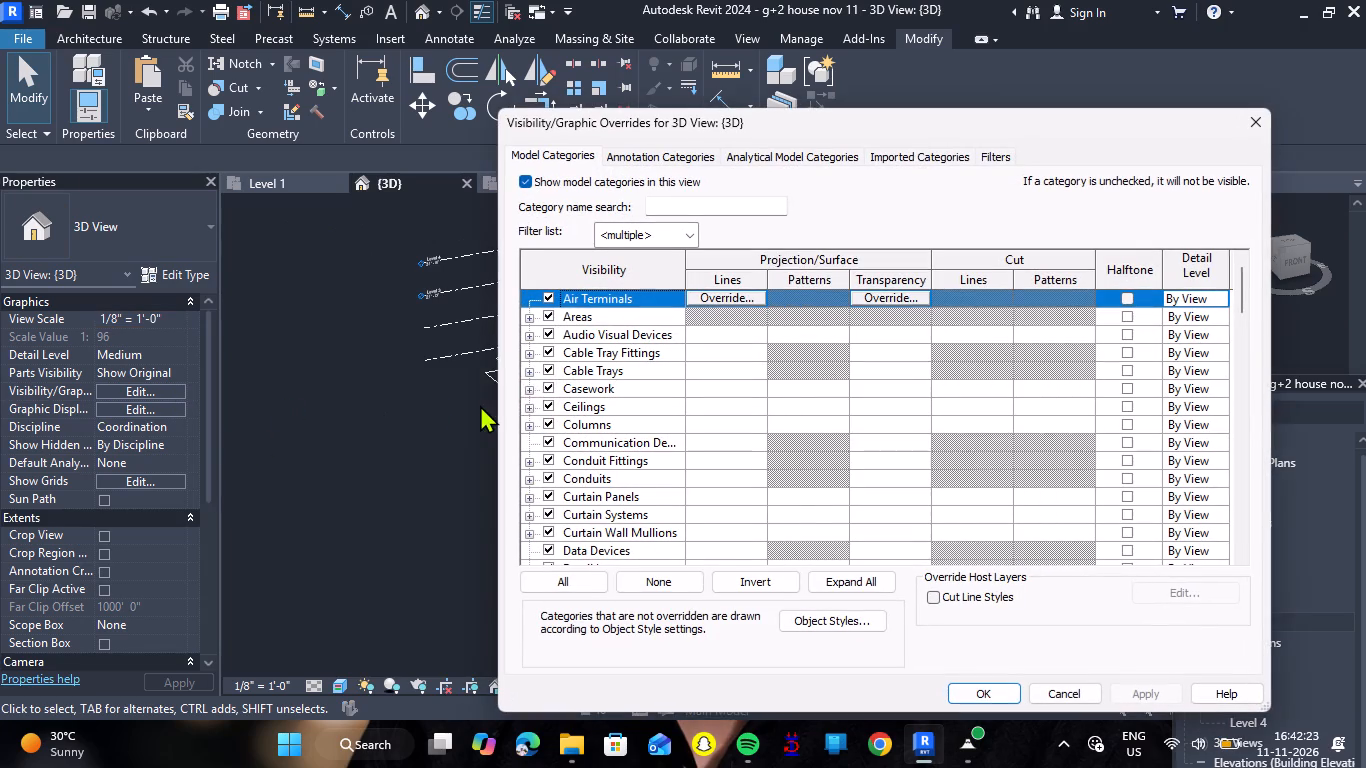
pyautogui.click(818, 163)
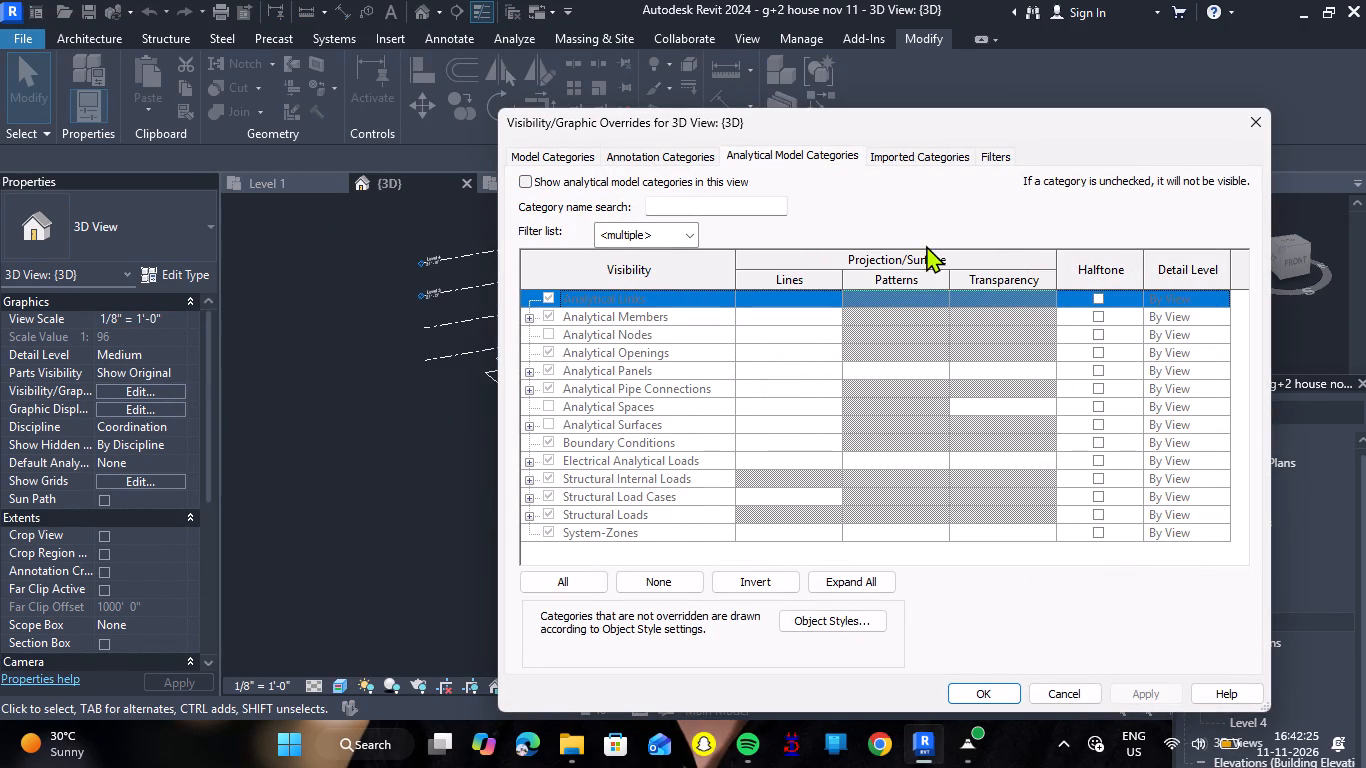
pyautogui.click(910, 160)
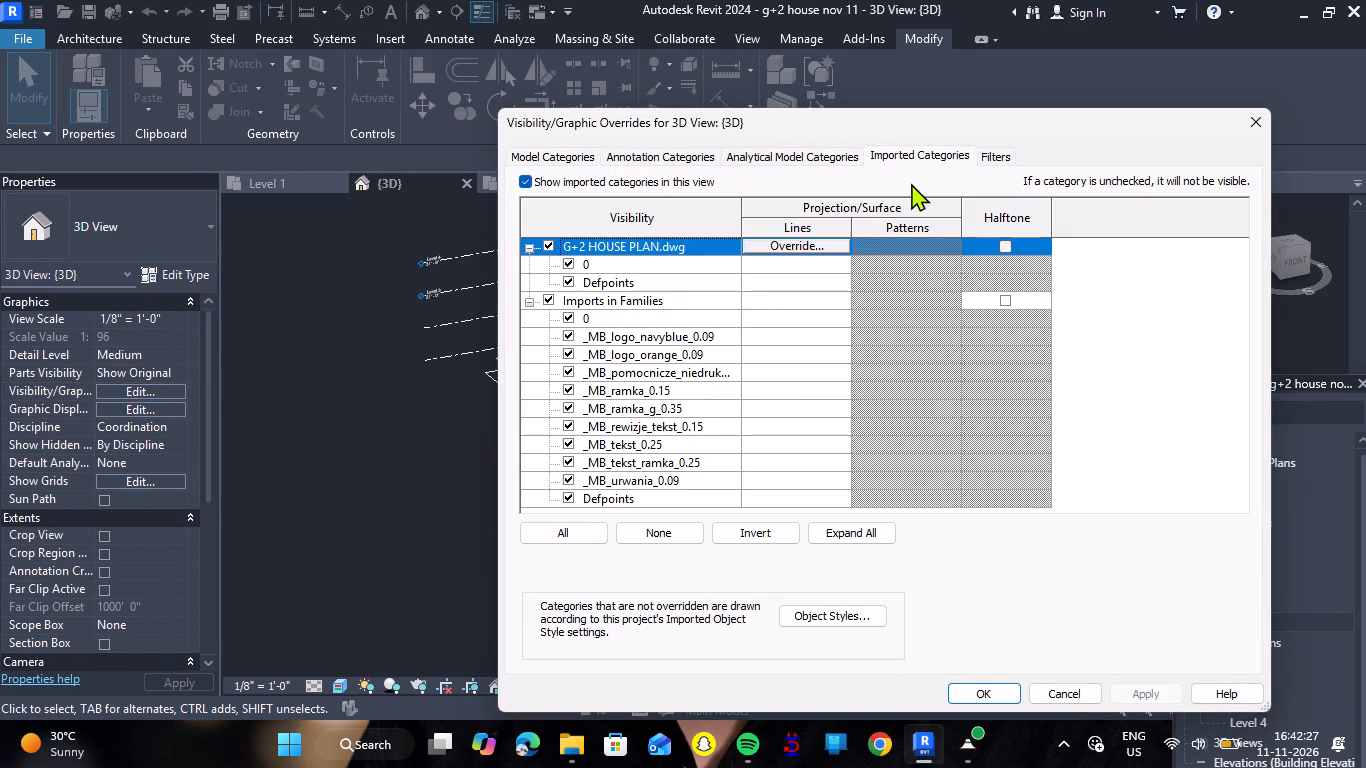
pyautogui.click(546, 243)
# Search the annotation categories for "lev", turn off Levels in the 3D view, and apply the visibility overrides.
pyautogui.click(661, 156)
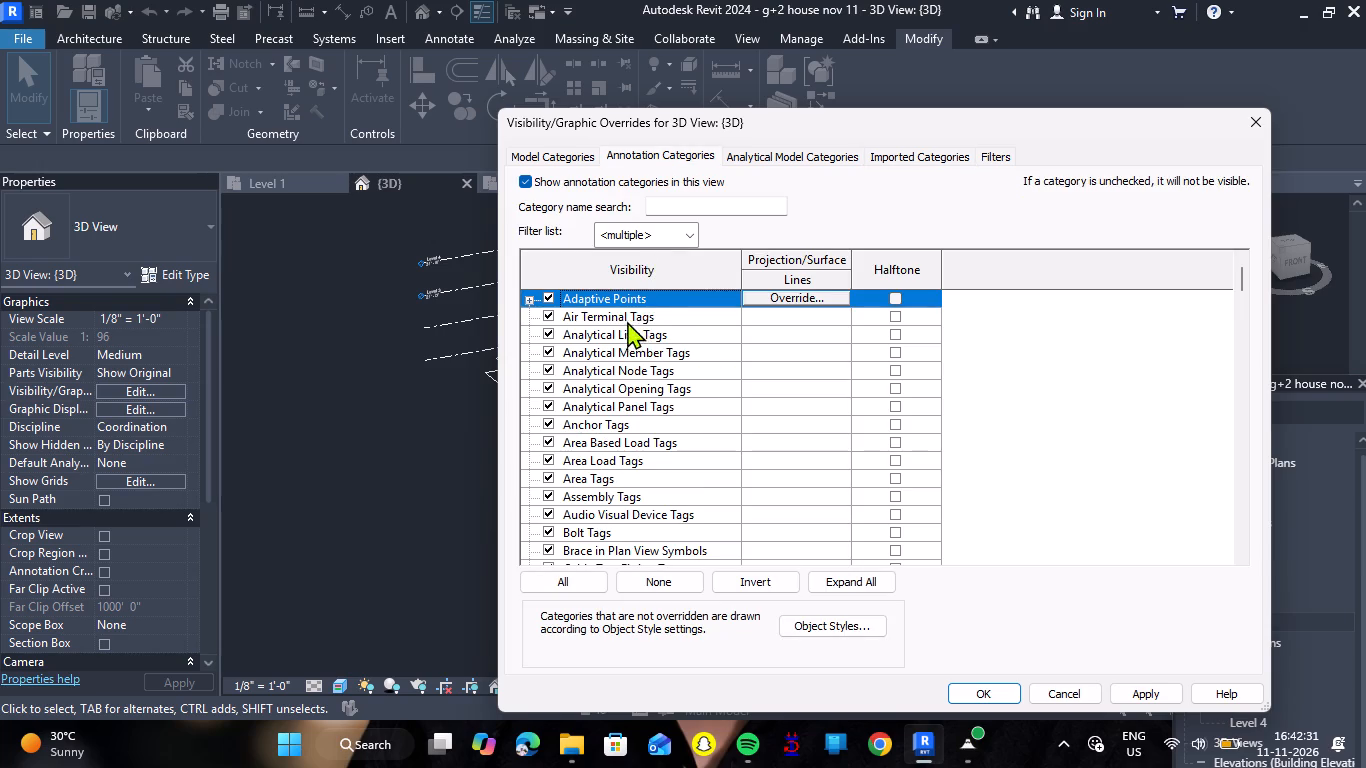
pyautogui.click(695, 208)
pyautogui.write('lev')
pyautogui.click(549, 313)
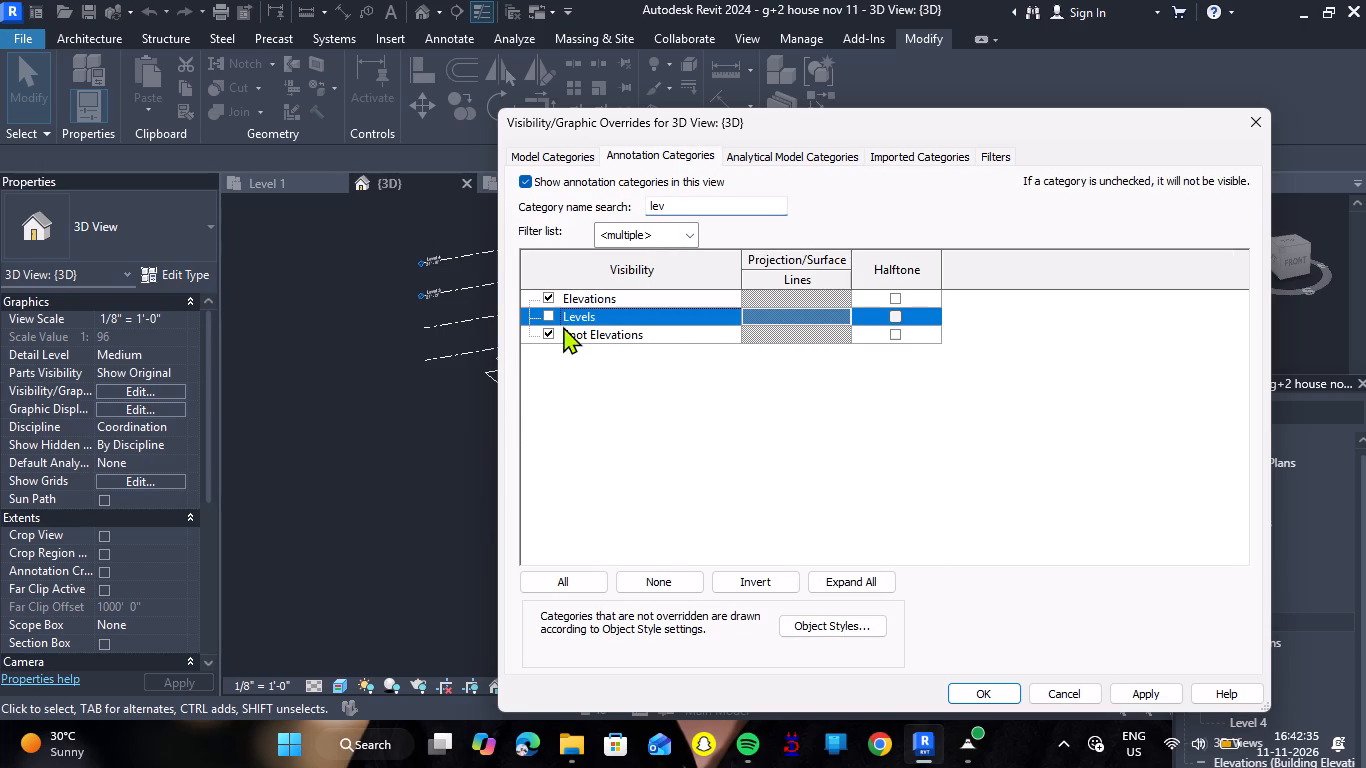
pyautogui.click(1126, 697)
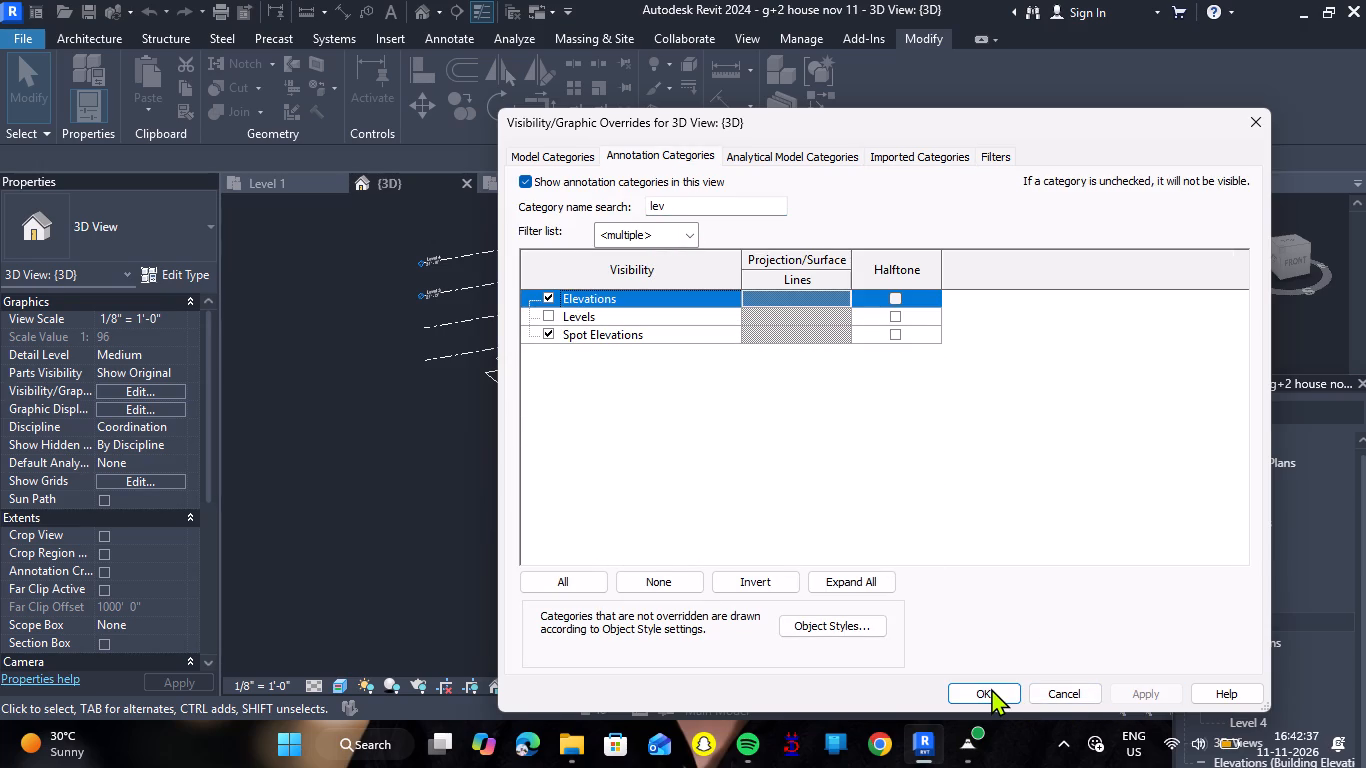
pyautogui.click(991, 688)
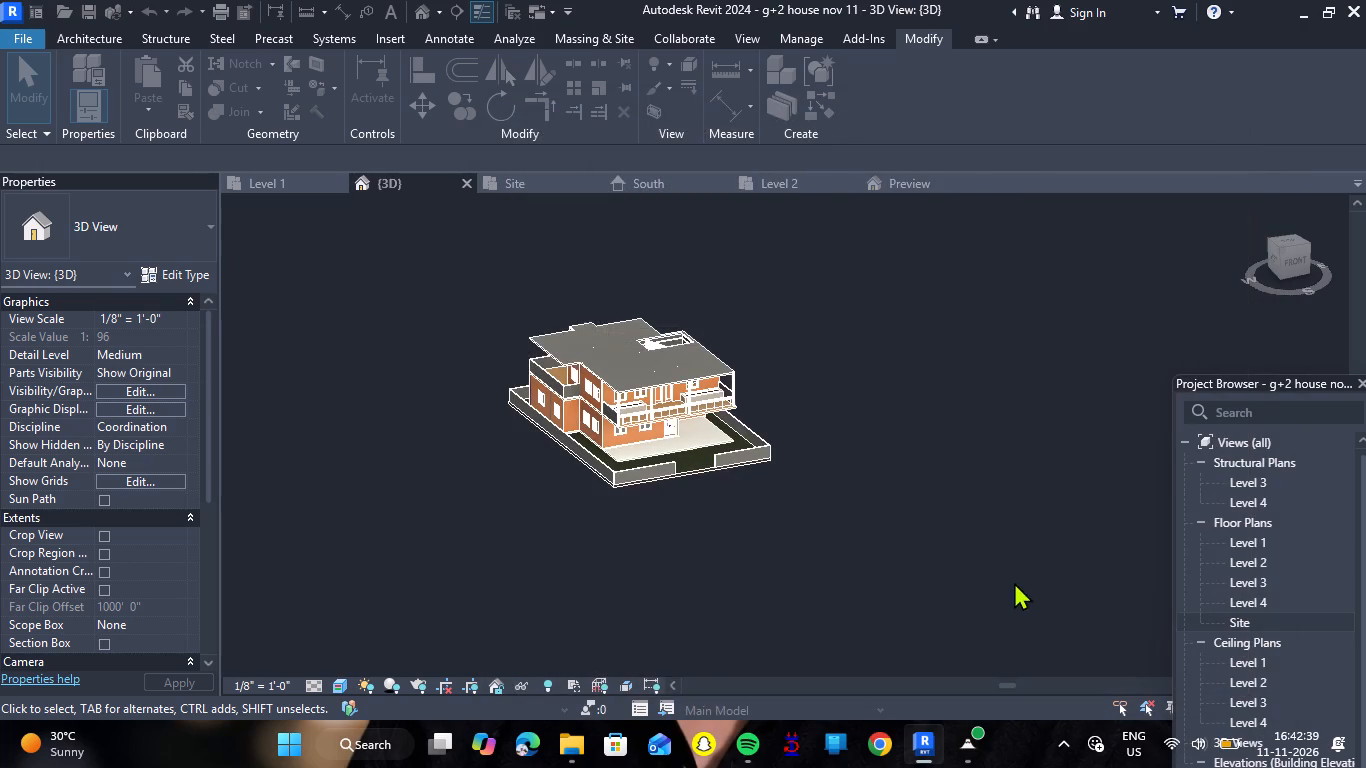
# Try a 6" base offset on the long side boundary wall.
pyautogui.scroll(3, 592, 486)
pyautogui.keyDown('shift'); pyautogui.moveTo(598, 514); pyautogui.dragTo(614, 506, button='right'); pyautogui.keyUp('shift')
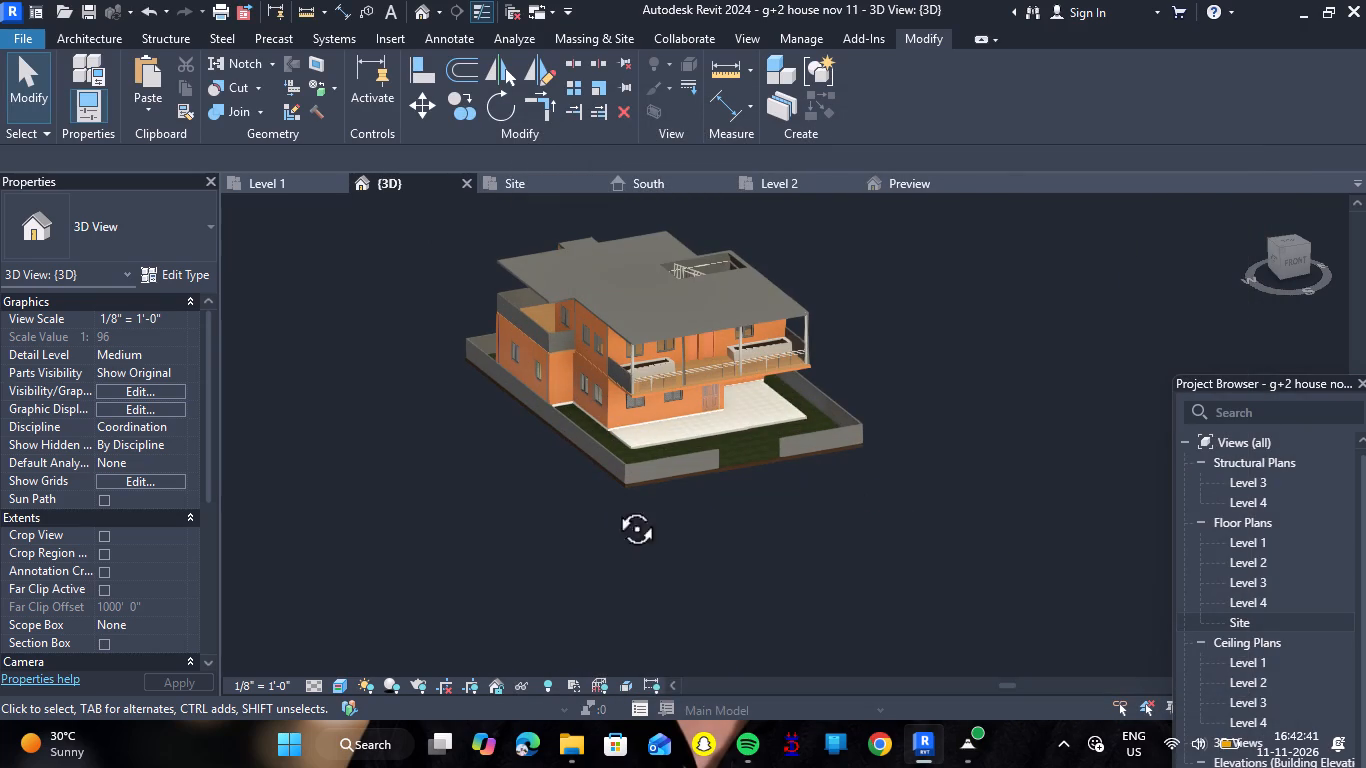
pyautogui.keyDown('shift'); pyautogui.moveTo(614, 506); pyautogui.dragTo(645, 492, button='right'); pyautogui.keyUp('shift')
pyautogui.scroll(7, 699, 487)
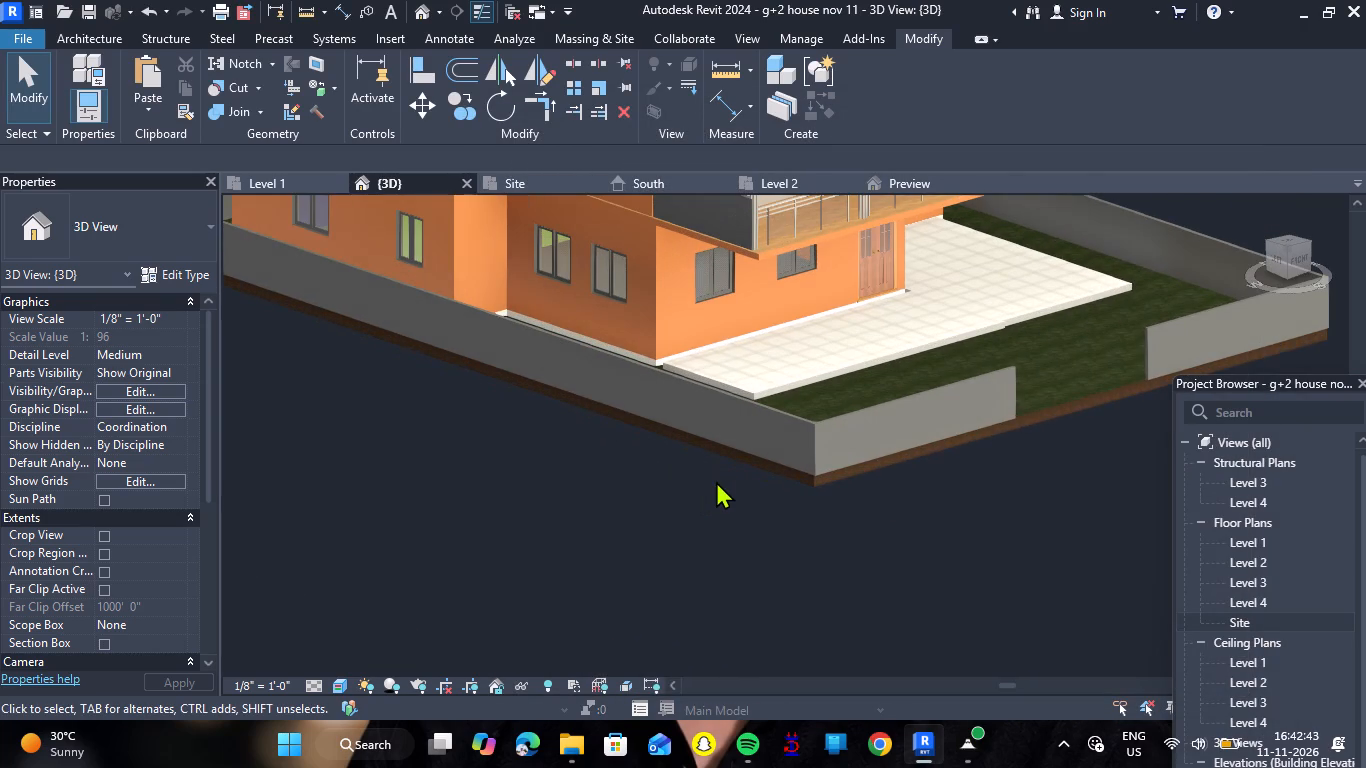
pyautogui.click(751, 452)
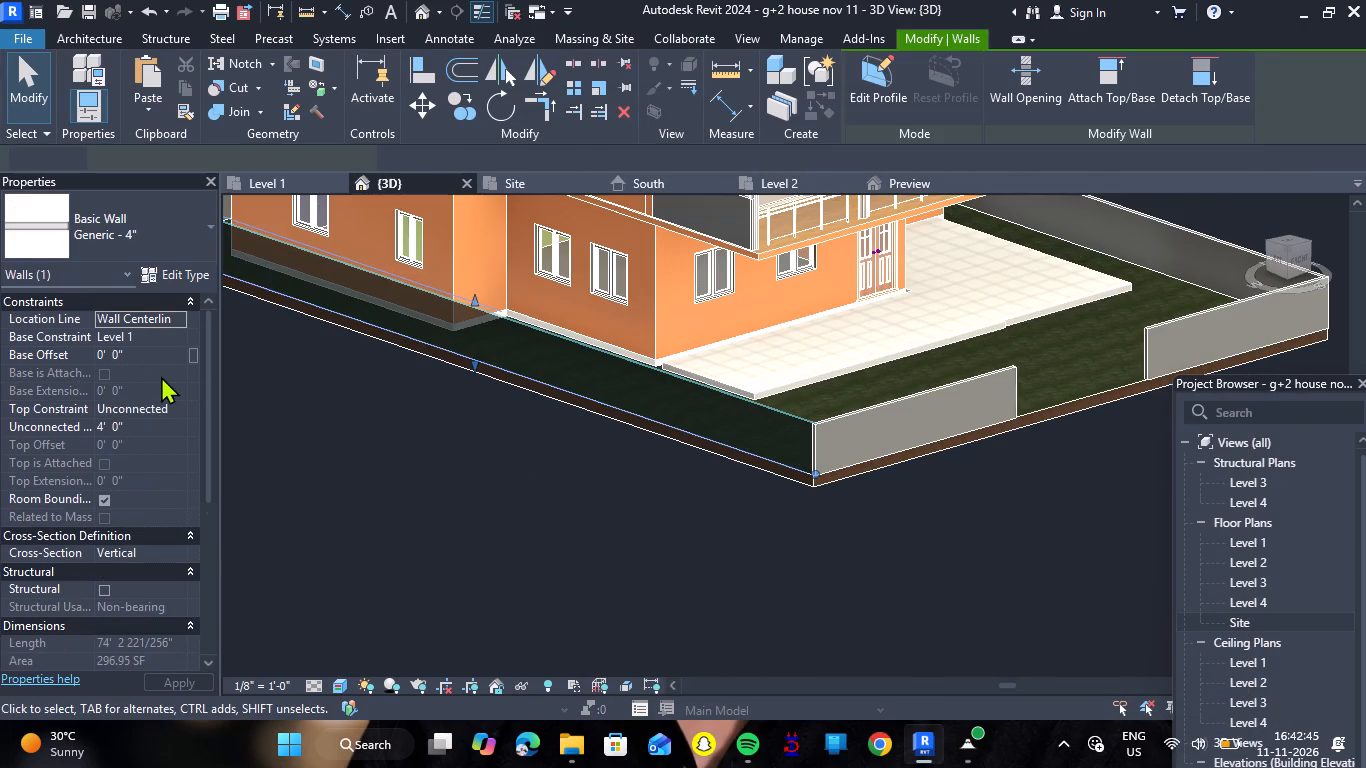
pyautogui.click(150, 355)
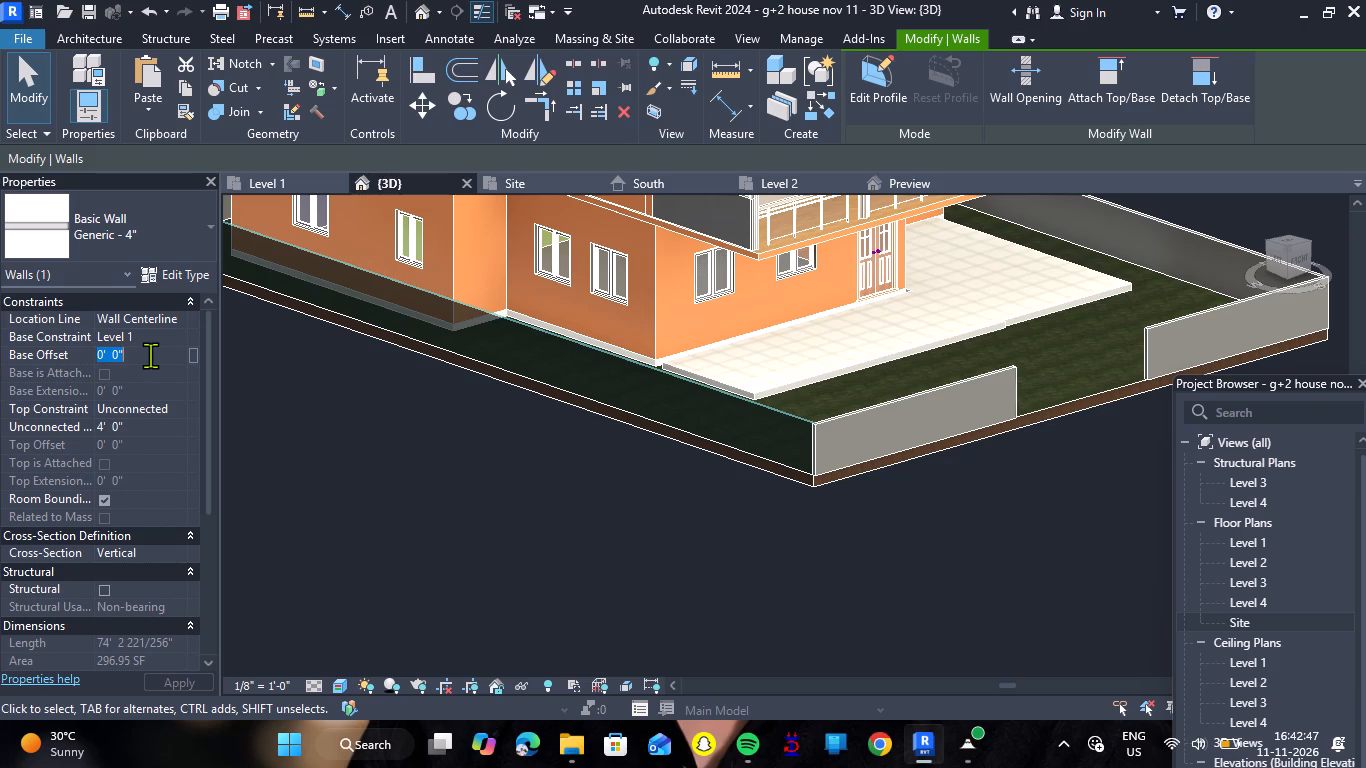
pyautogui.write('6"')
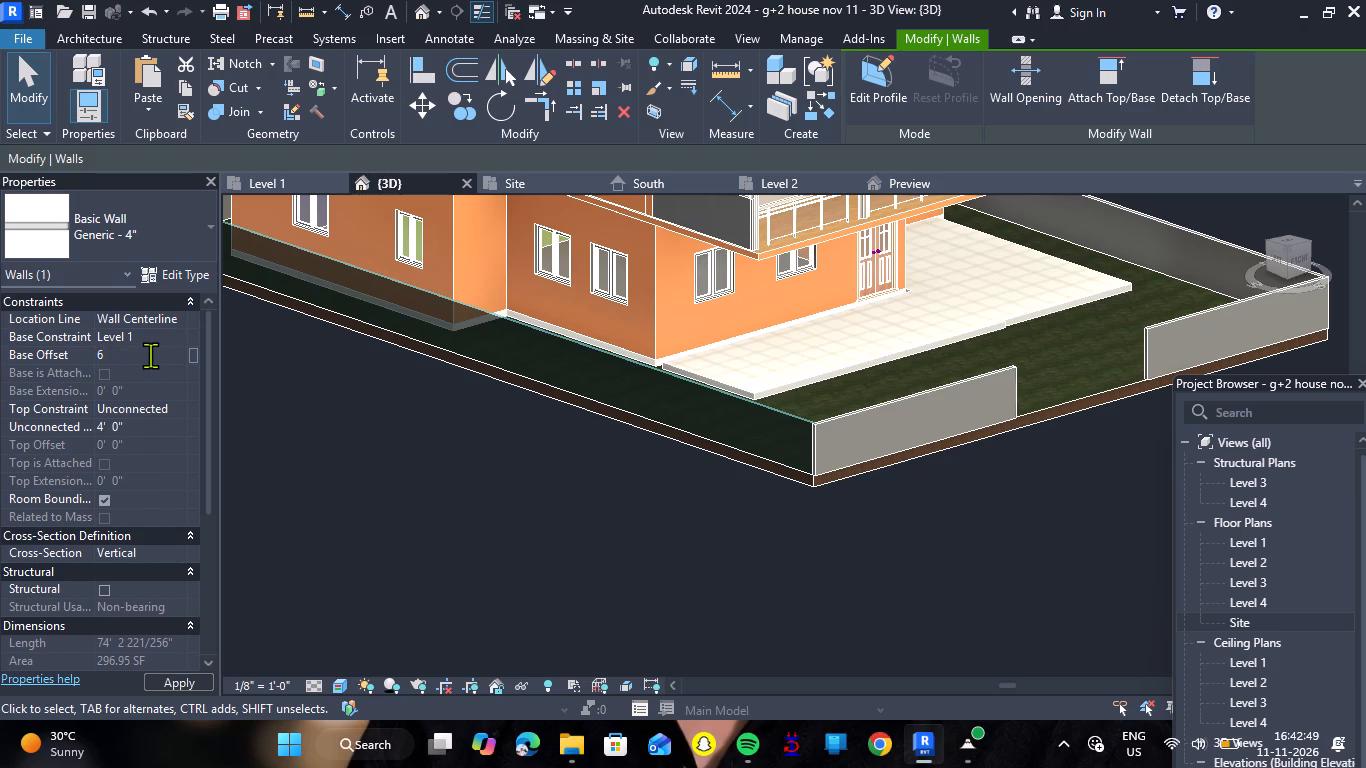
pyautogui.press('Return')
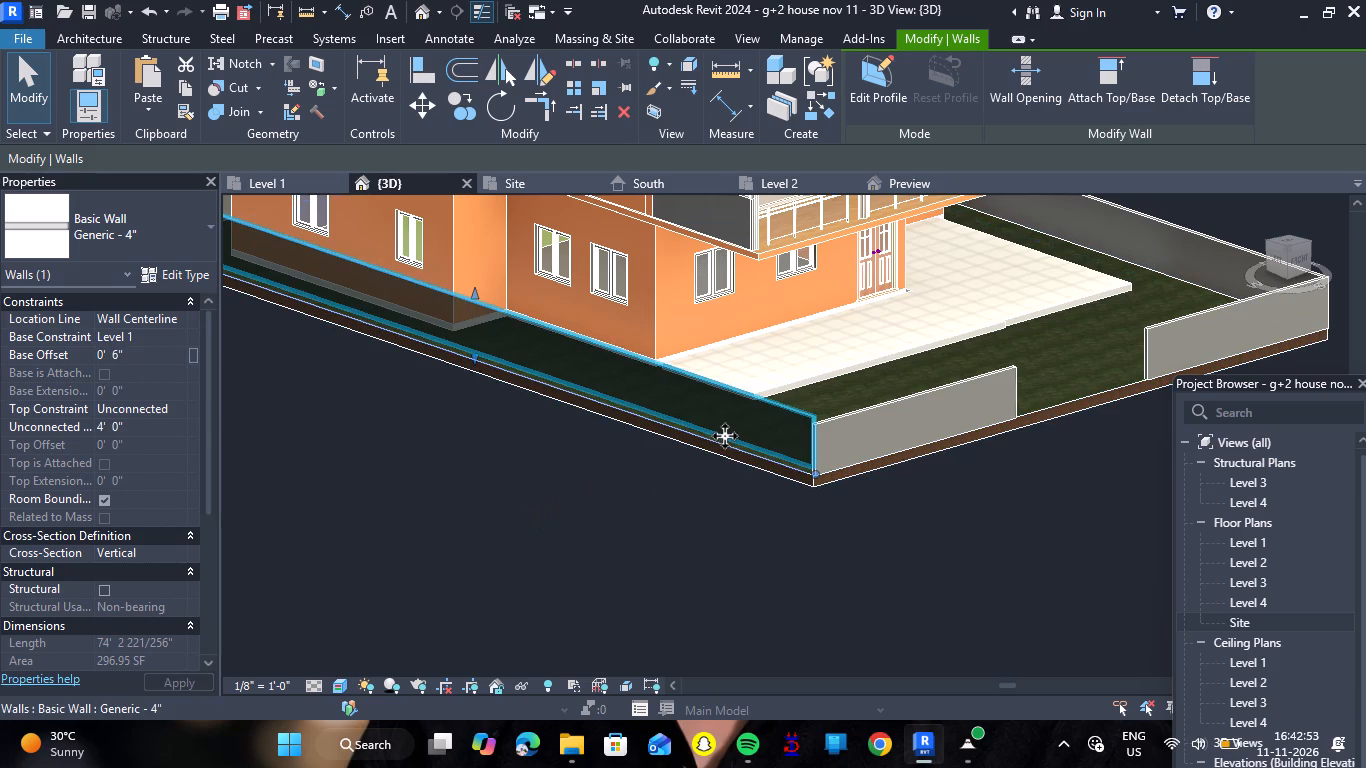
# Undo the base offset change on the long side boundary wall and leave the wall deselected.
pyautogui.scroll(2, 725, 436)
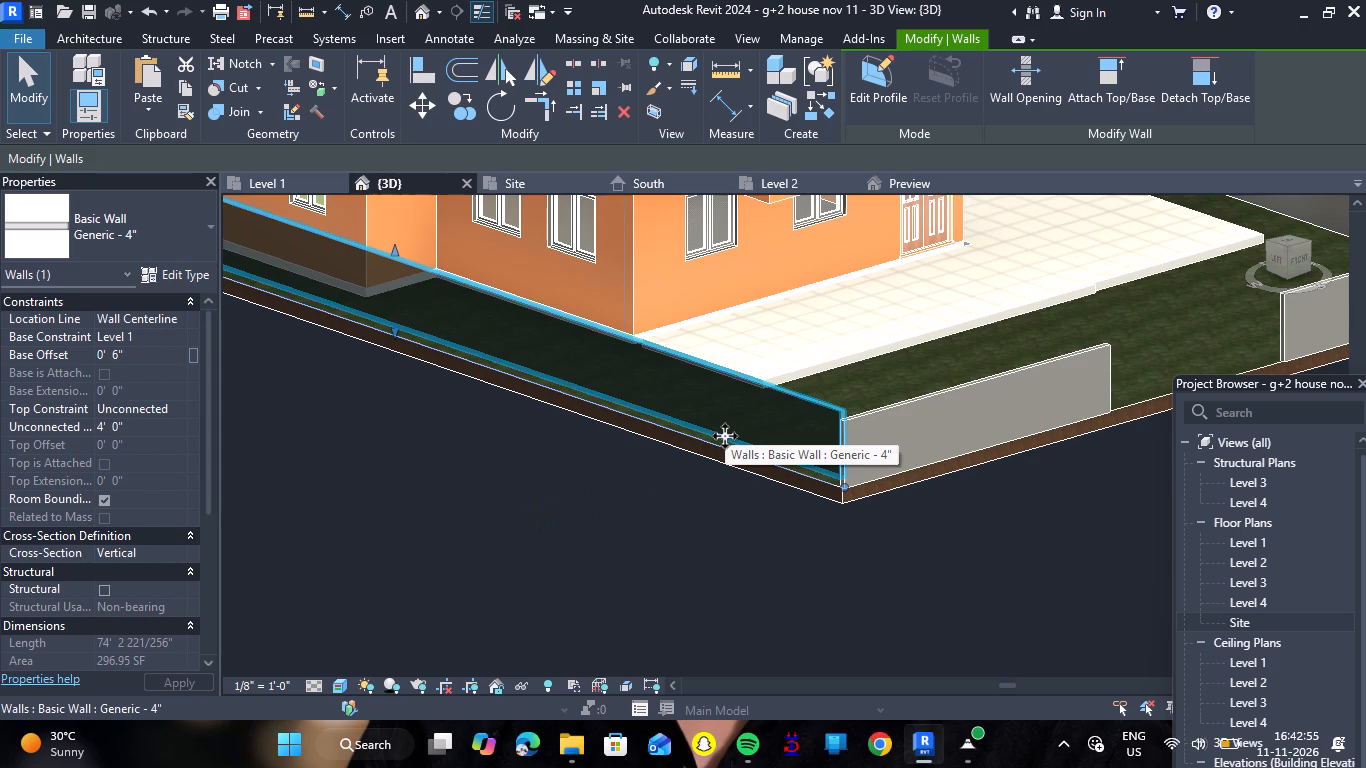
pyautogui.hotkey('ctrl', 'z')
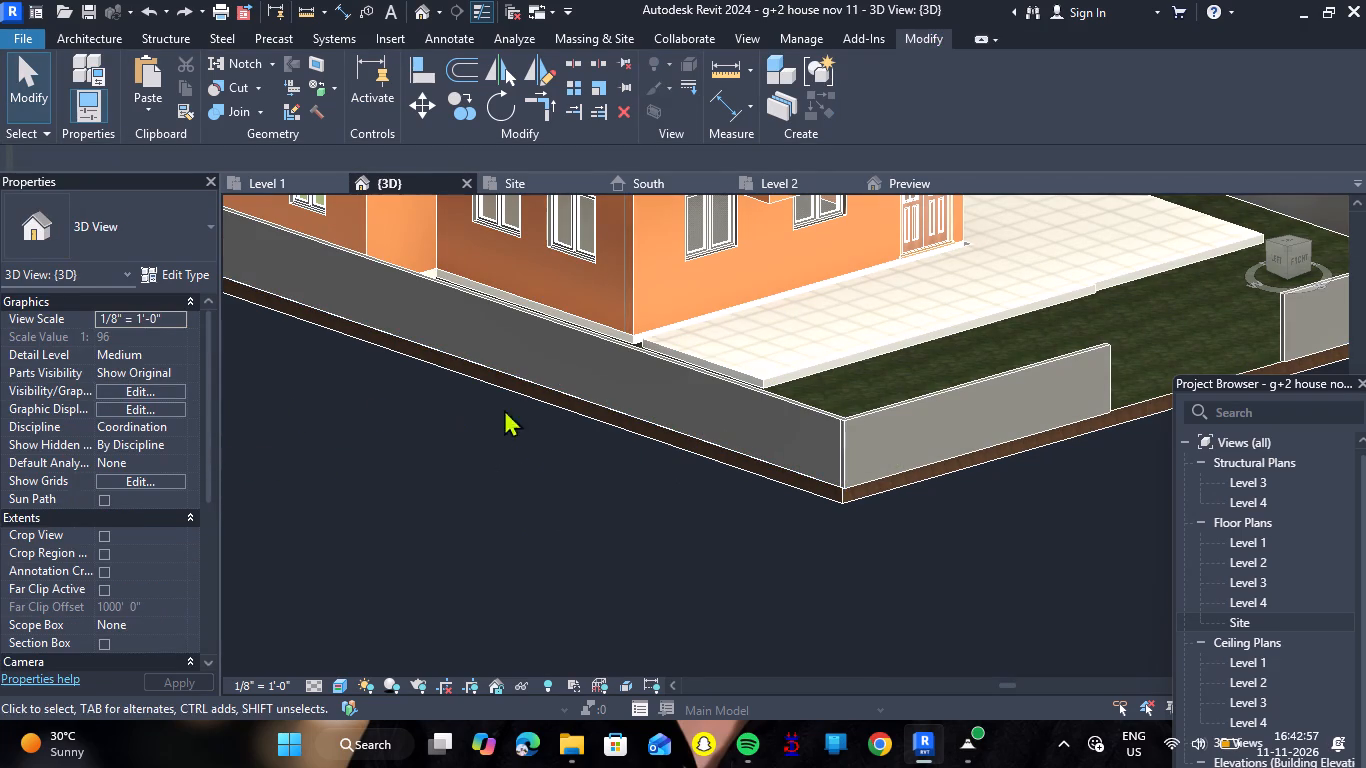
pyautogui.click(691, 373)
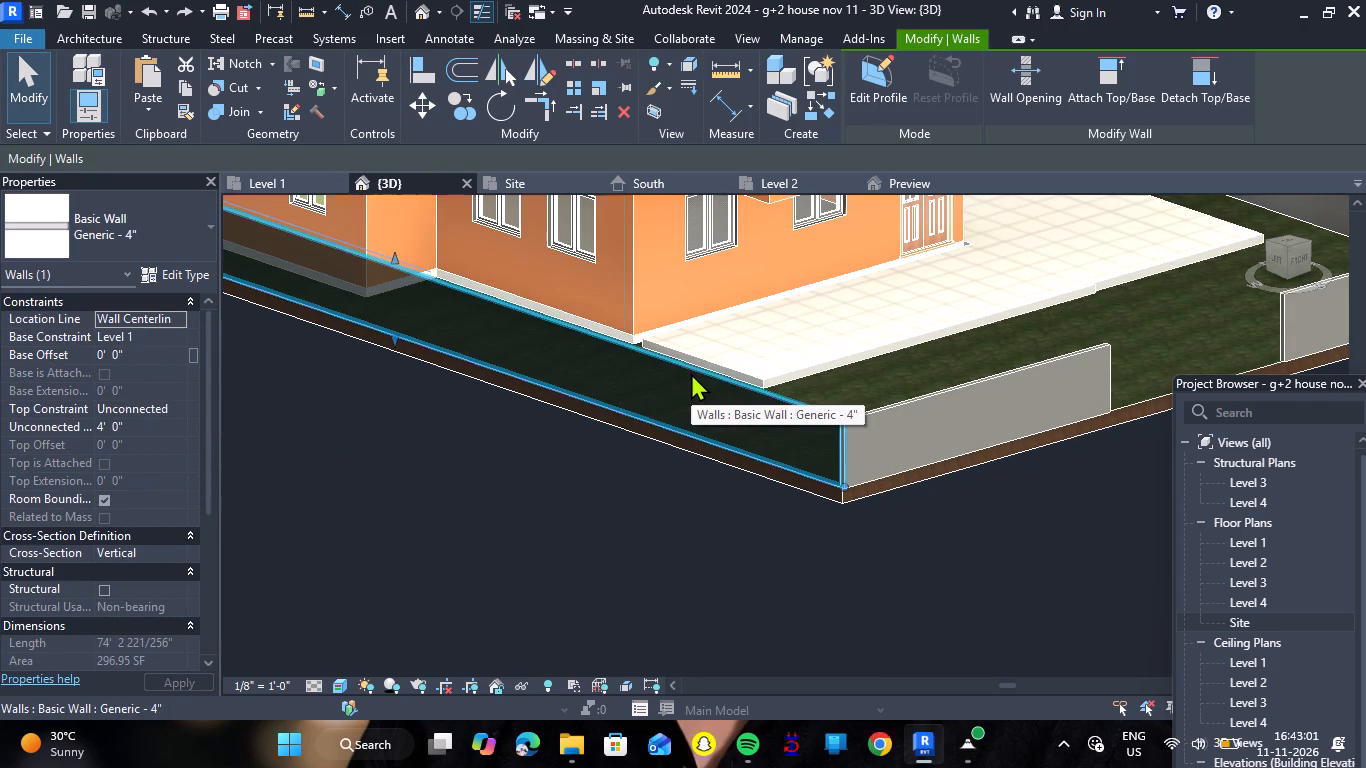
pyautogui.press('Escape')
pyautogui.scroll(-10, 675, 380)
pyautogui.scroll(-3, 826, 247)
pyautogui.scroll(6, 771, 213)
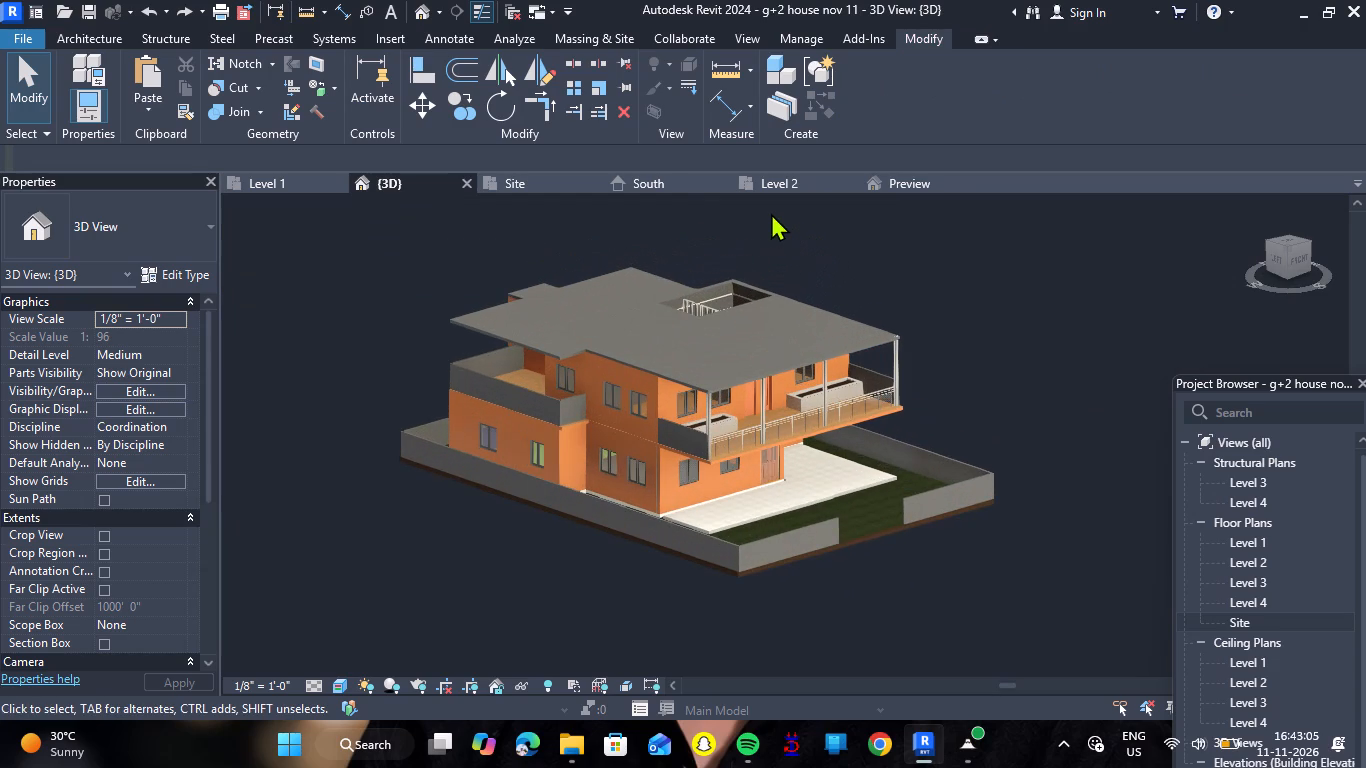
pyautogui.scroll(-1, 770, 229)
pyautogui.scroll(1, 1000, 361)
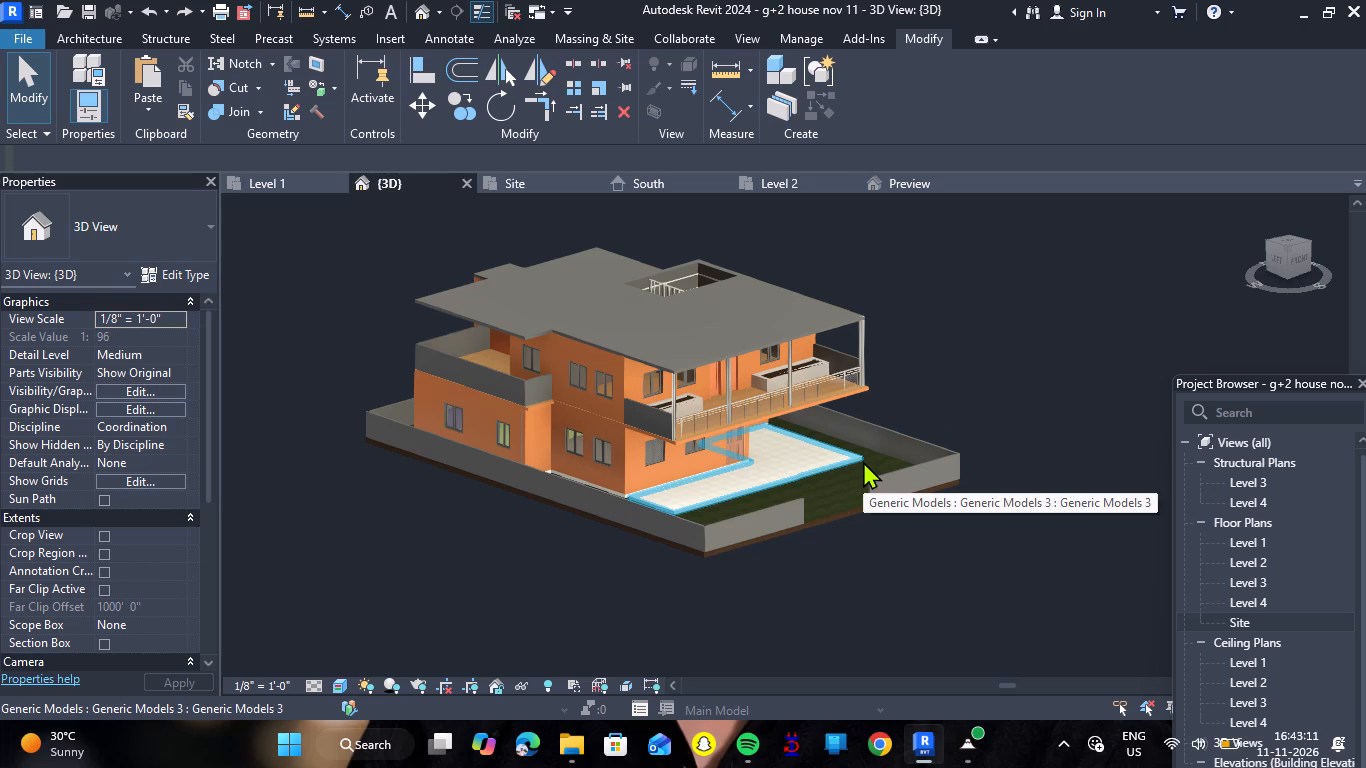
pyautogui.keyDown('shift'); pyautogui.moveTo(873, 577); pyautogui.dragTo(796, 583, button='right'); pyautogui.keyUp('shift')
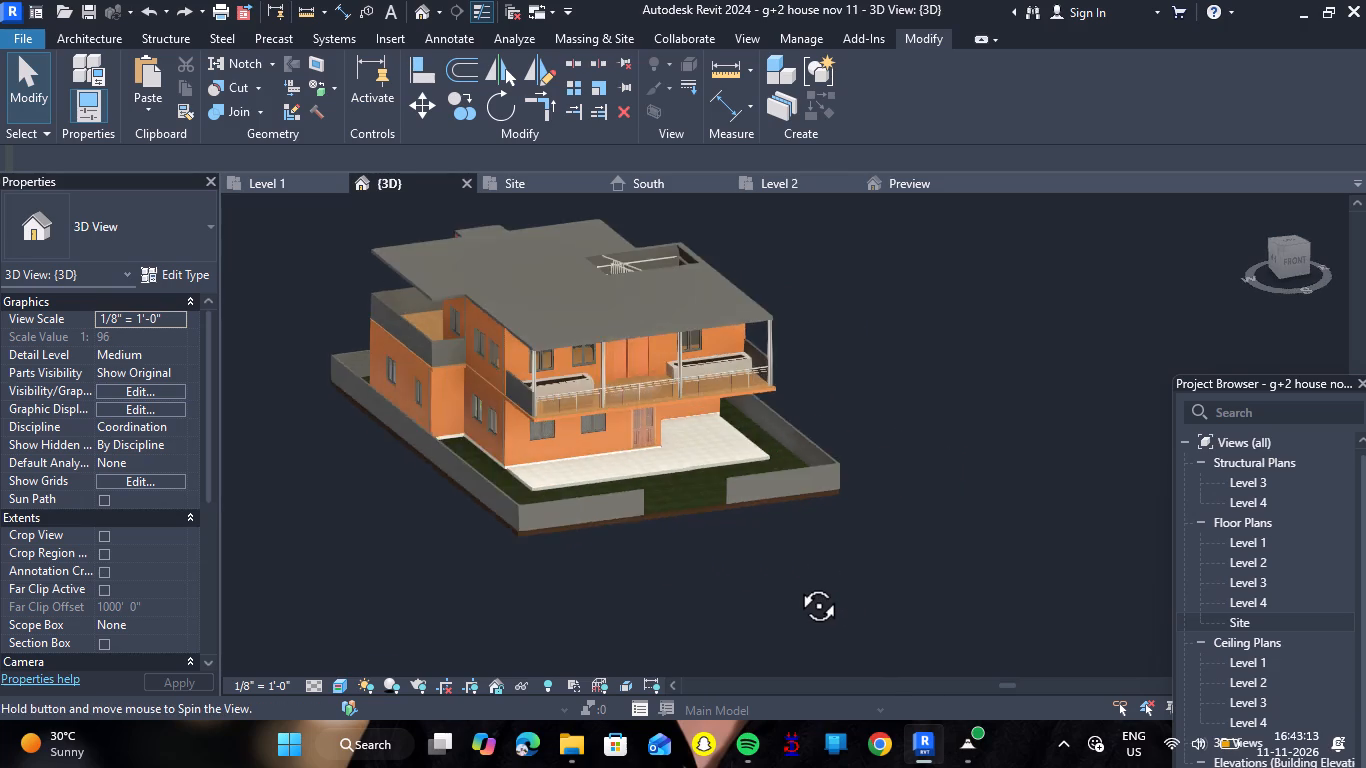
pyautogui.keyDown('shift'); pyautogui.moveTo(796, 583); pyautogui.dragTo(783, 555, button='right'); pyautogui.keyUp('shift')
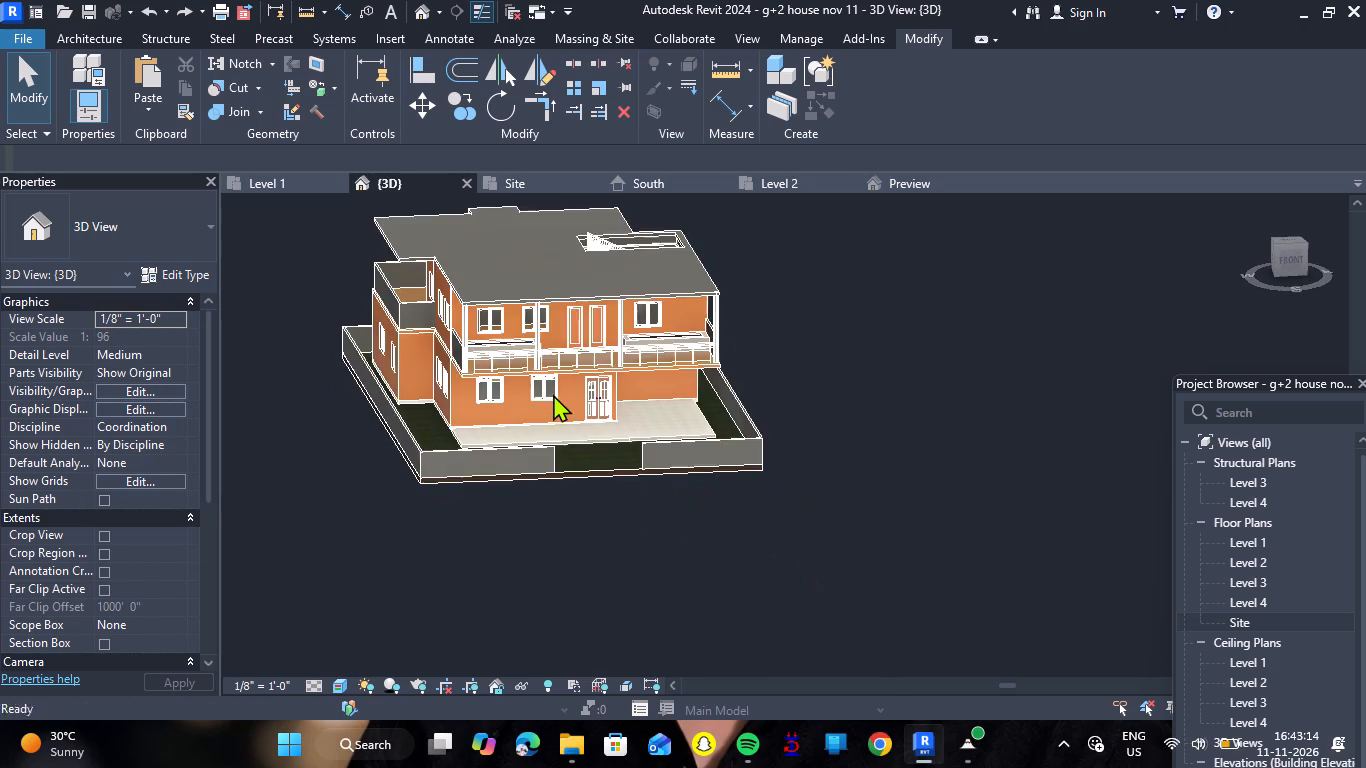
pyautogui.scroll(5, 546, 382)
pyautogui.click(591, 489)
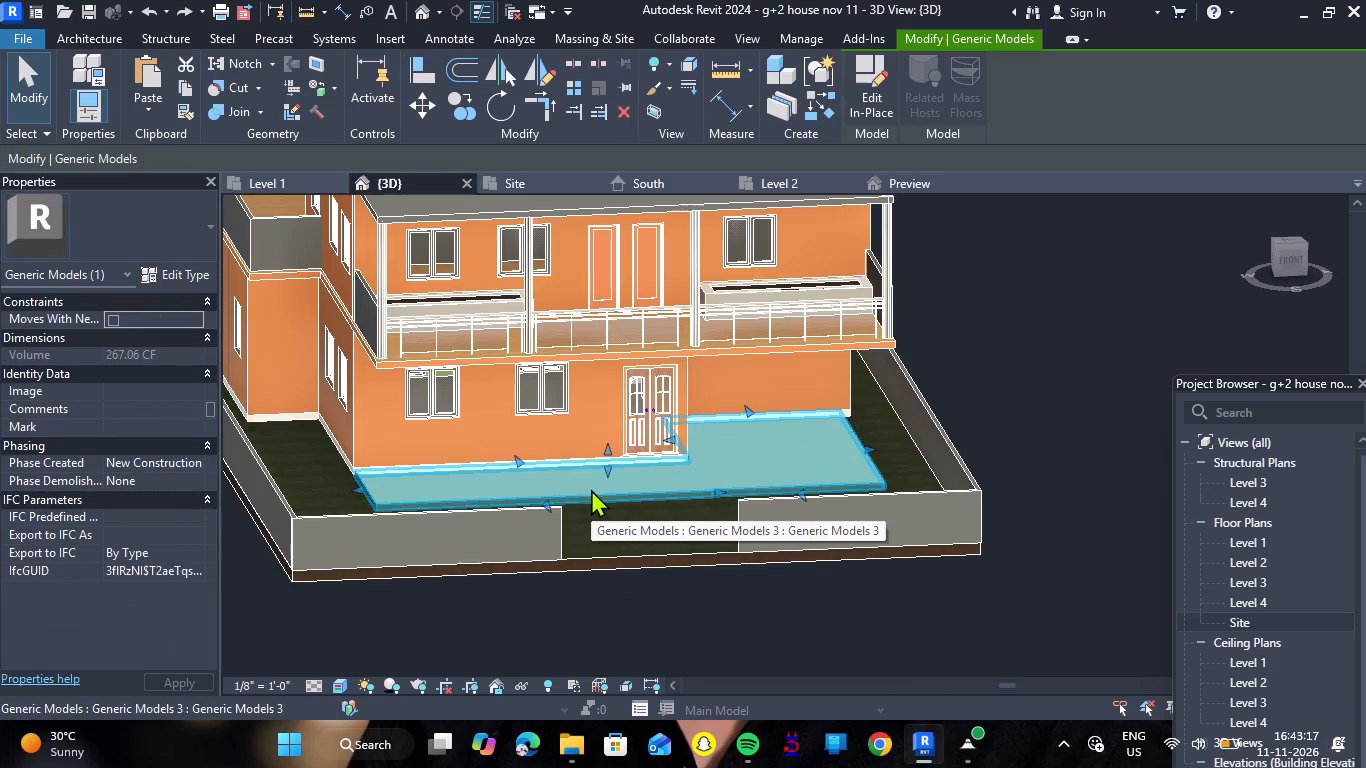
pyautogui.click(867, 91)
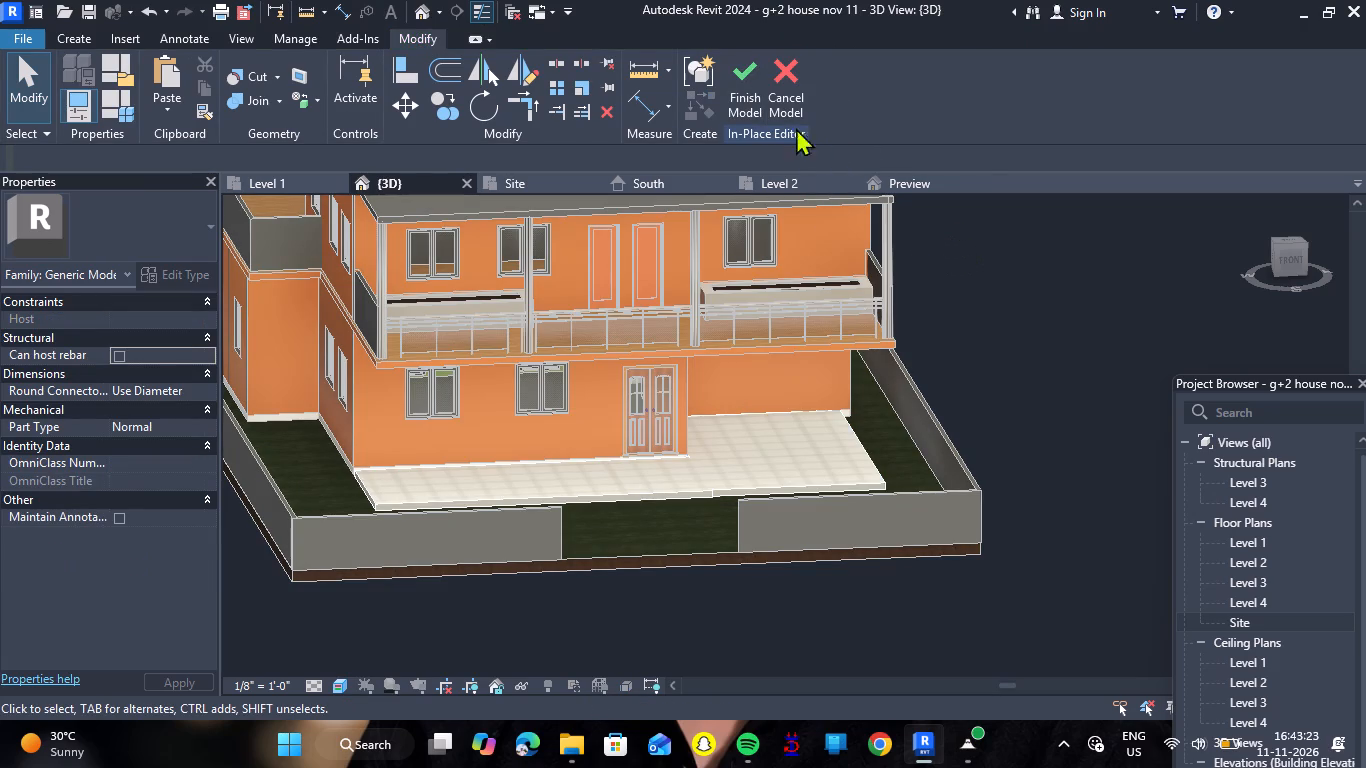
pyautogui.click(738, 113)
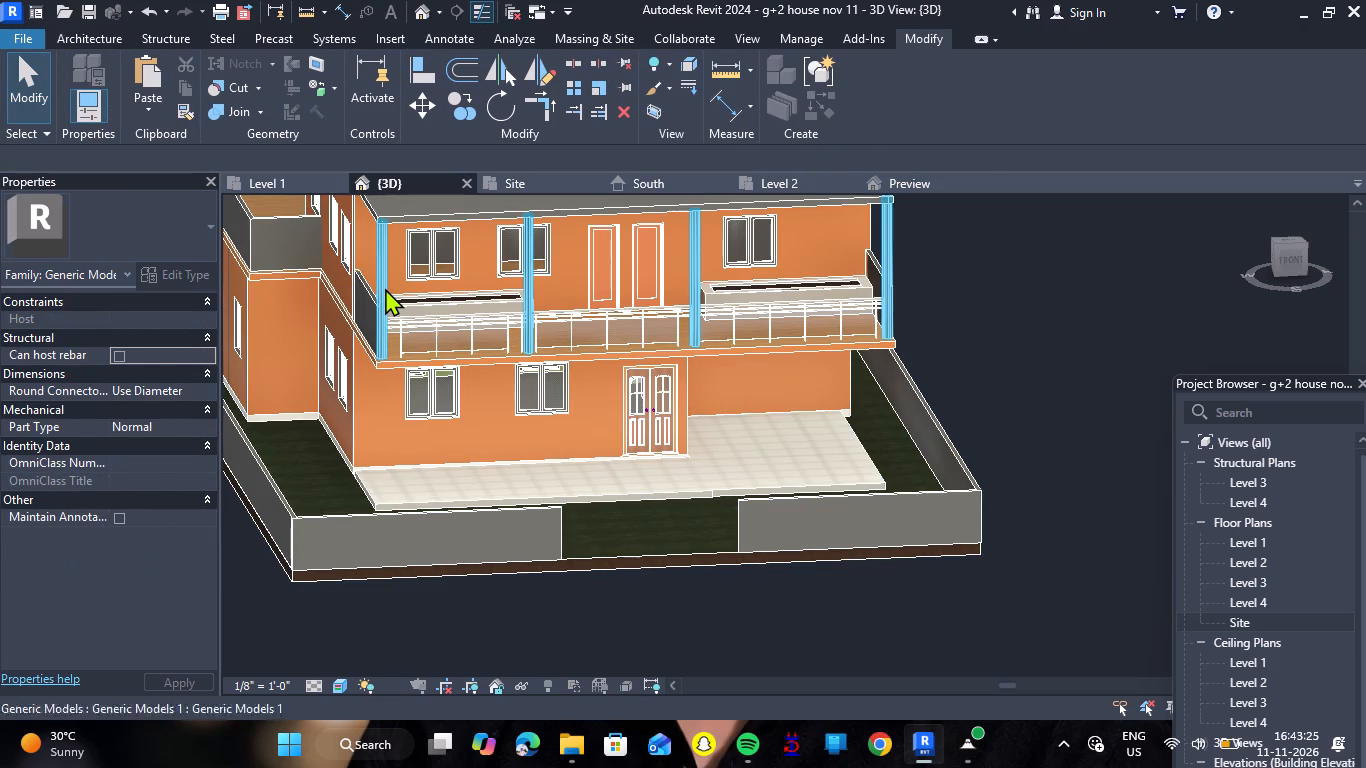
# Stretch the bases of the four front balcony columns down from the first-floor slab to the front edge of the parking slab.
pyautogui.click(385, 288)
pyautogui.moveTo(382, 369); pyautogui.dragTo(381, 394)
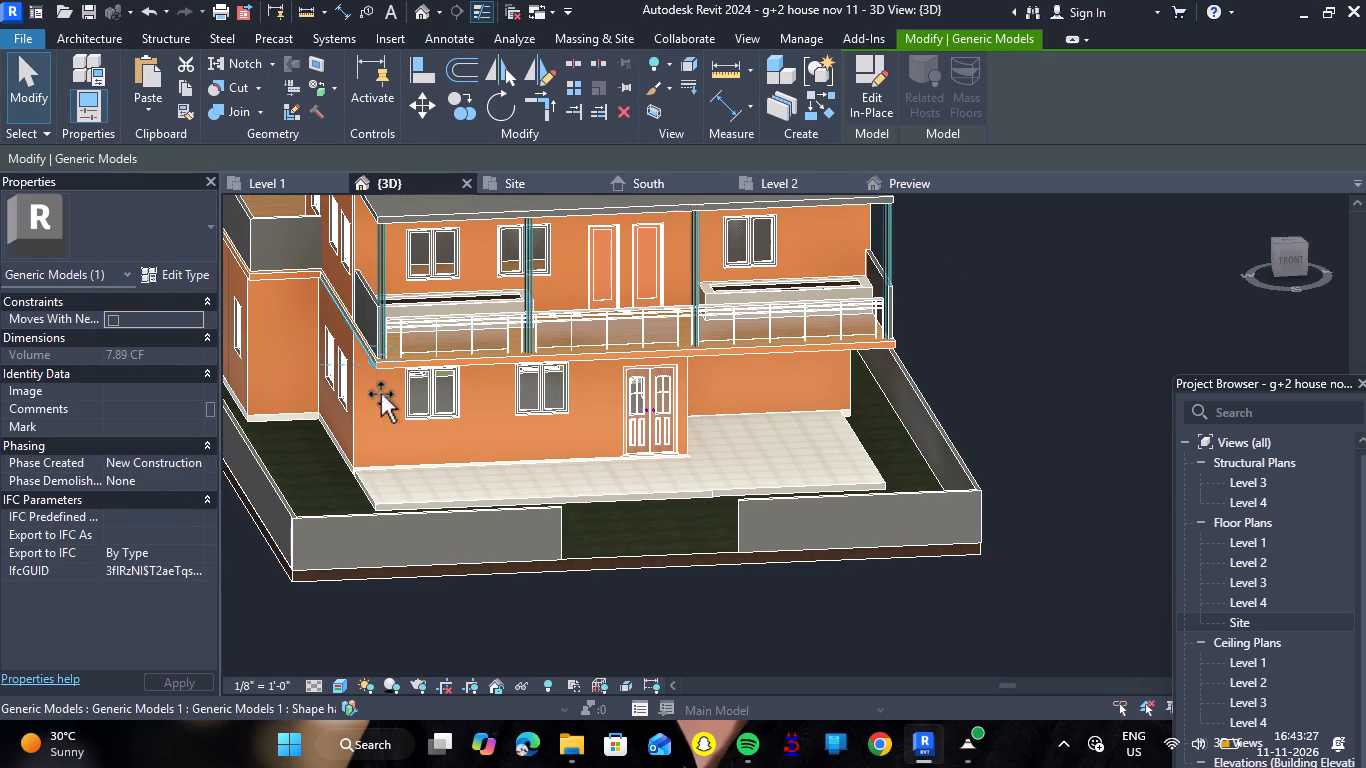
pyautogui.moveTo(381, 394); pyautogui.dragTo(382, 516)
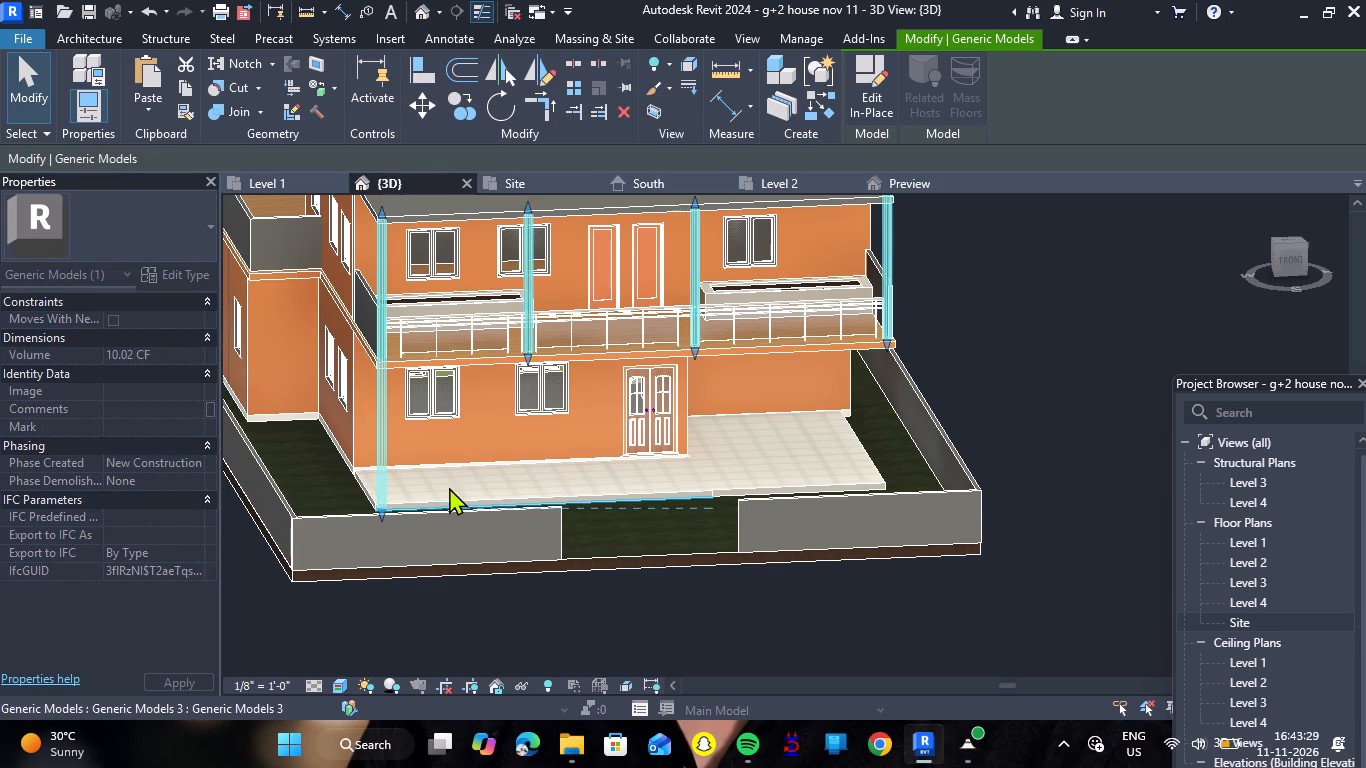
pyautogui.moveTo(524, 359); pyautogui.dragTo(520, 401)
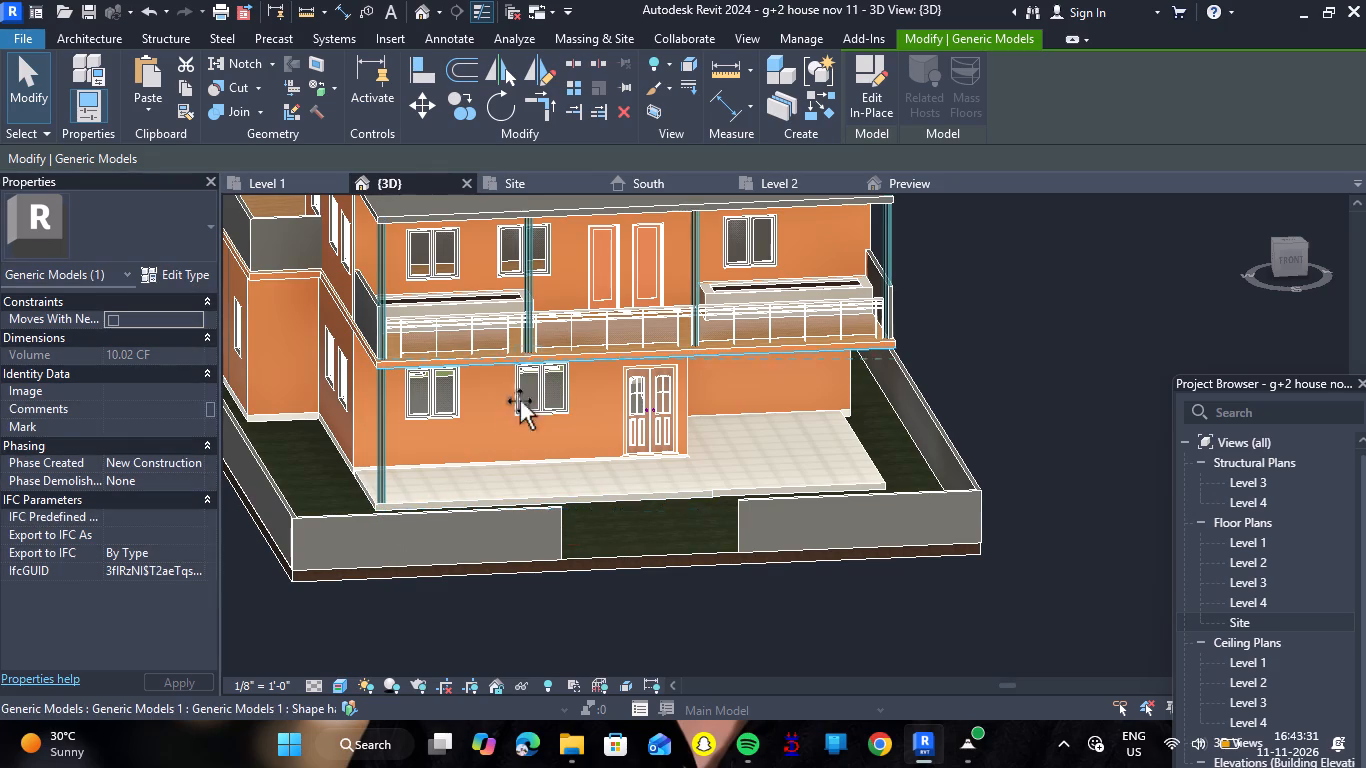
pyautogui.moveTo(520, 401); pyautogui.dragTo(525, 505)
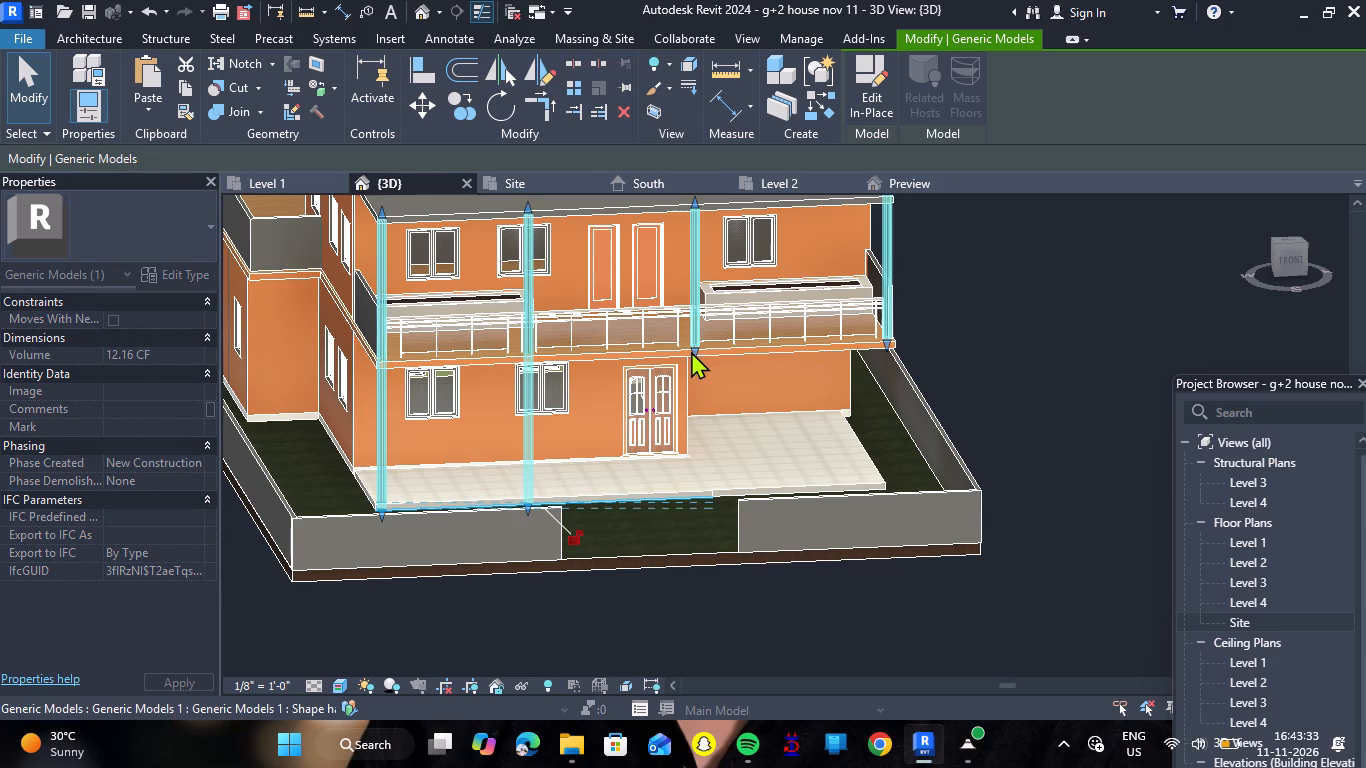
pyautogui.moveTo(691, 351); pyautogui.dragTo(692, 509)
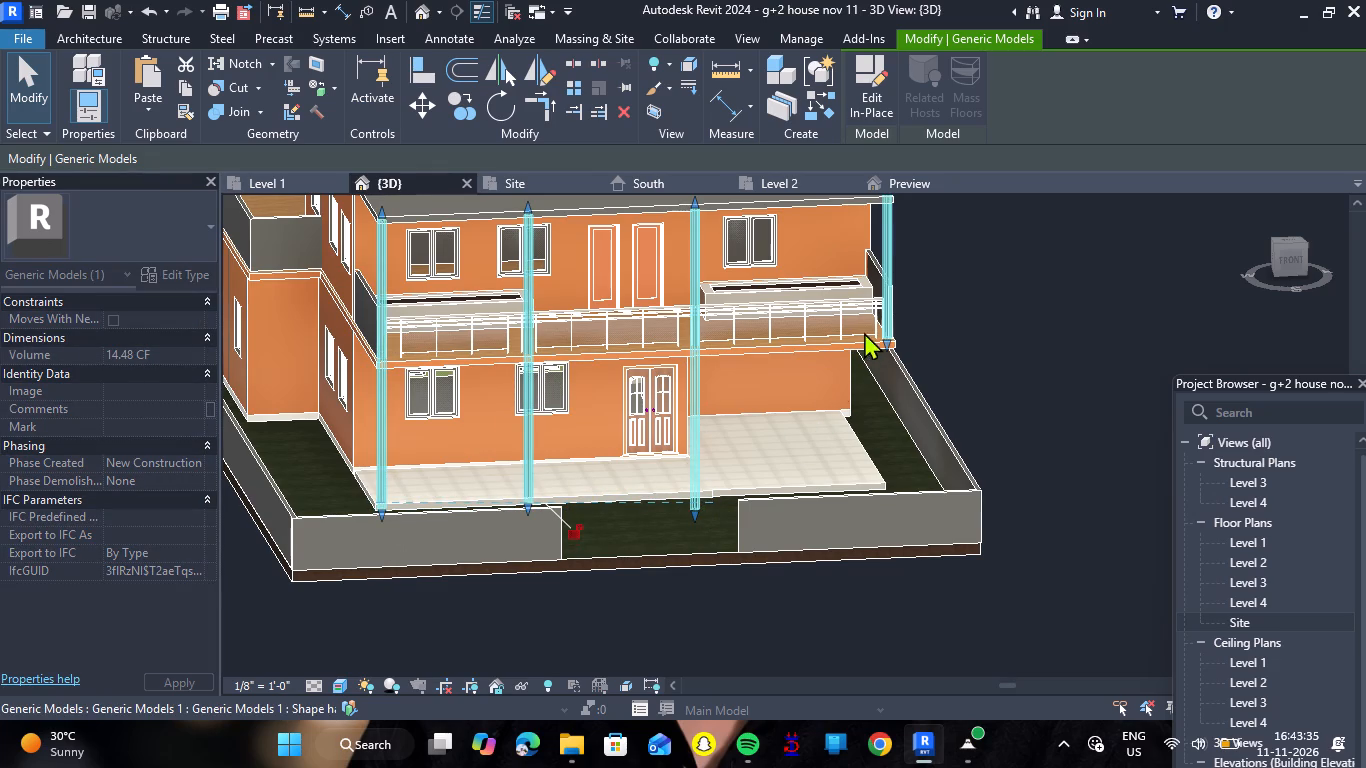
pyautogui.moveTo(886, 343); pyautogui.dragTo(872, 486)
# Lower the base of the end column at the parking slab's outer corner to the slab's bottom edge.
pyautogui.scroll(5, 891, 489)
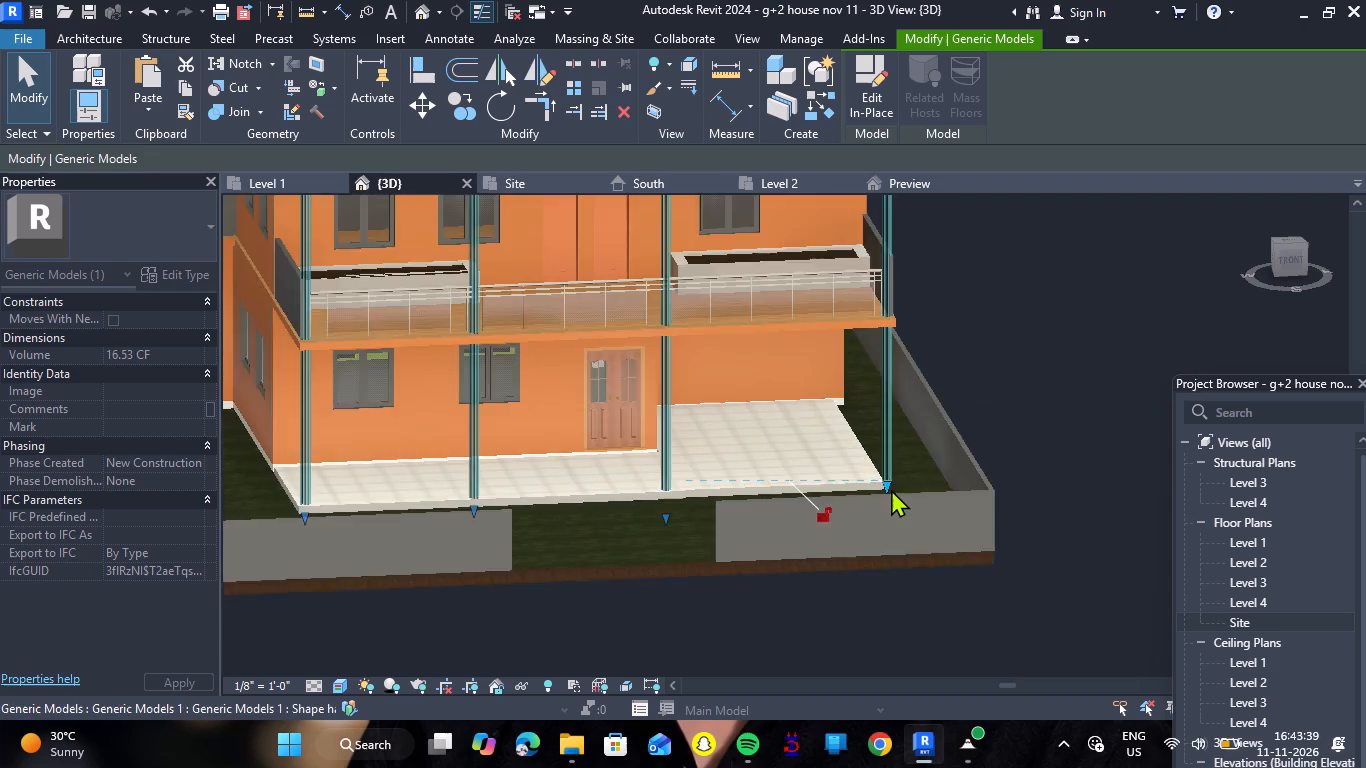
pyautogui.scroll(7, 891, 489)
pyautogui.moveTo(865, 459); pyautogui.dragTo(862, 499)
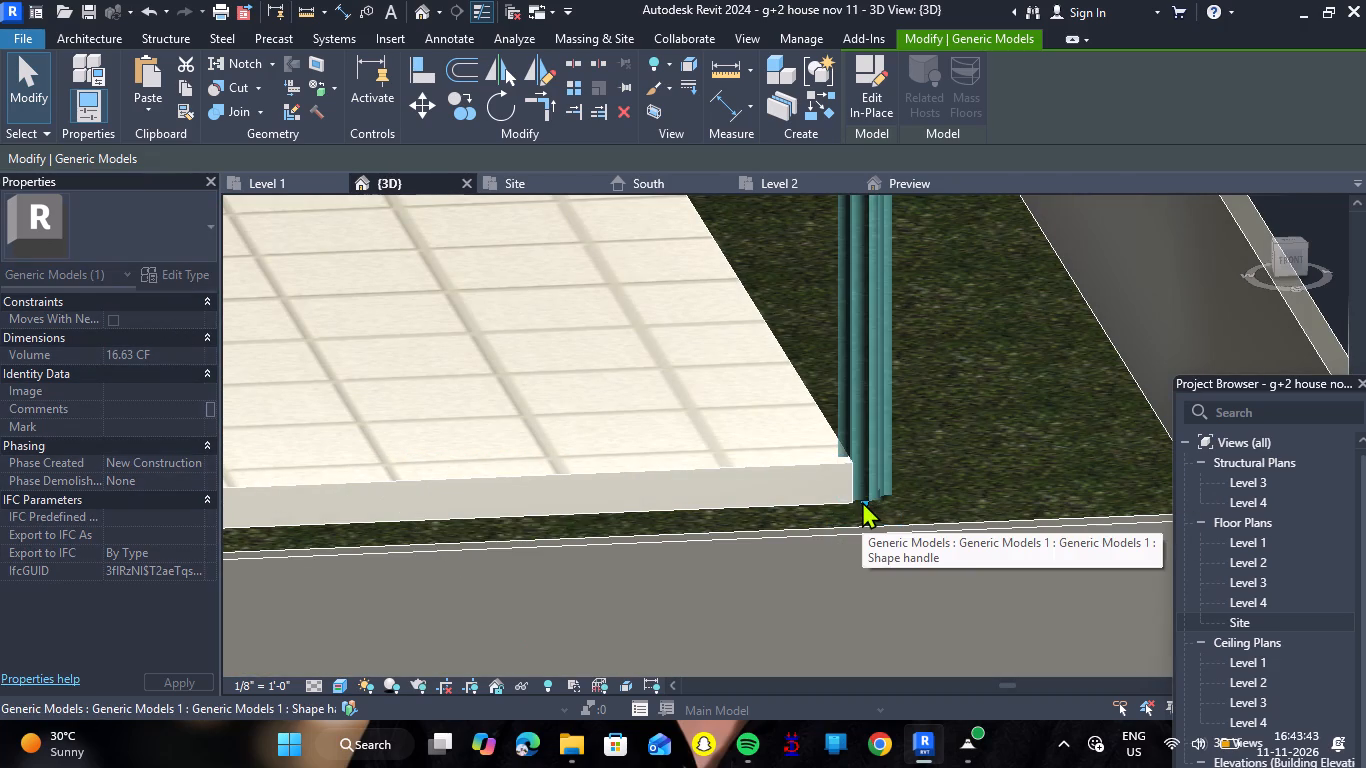
pyautogui.scroll(-12, 862, 501)
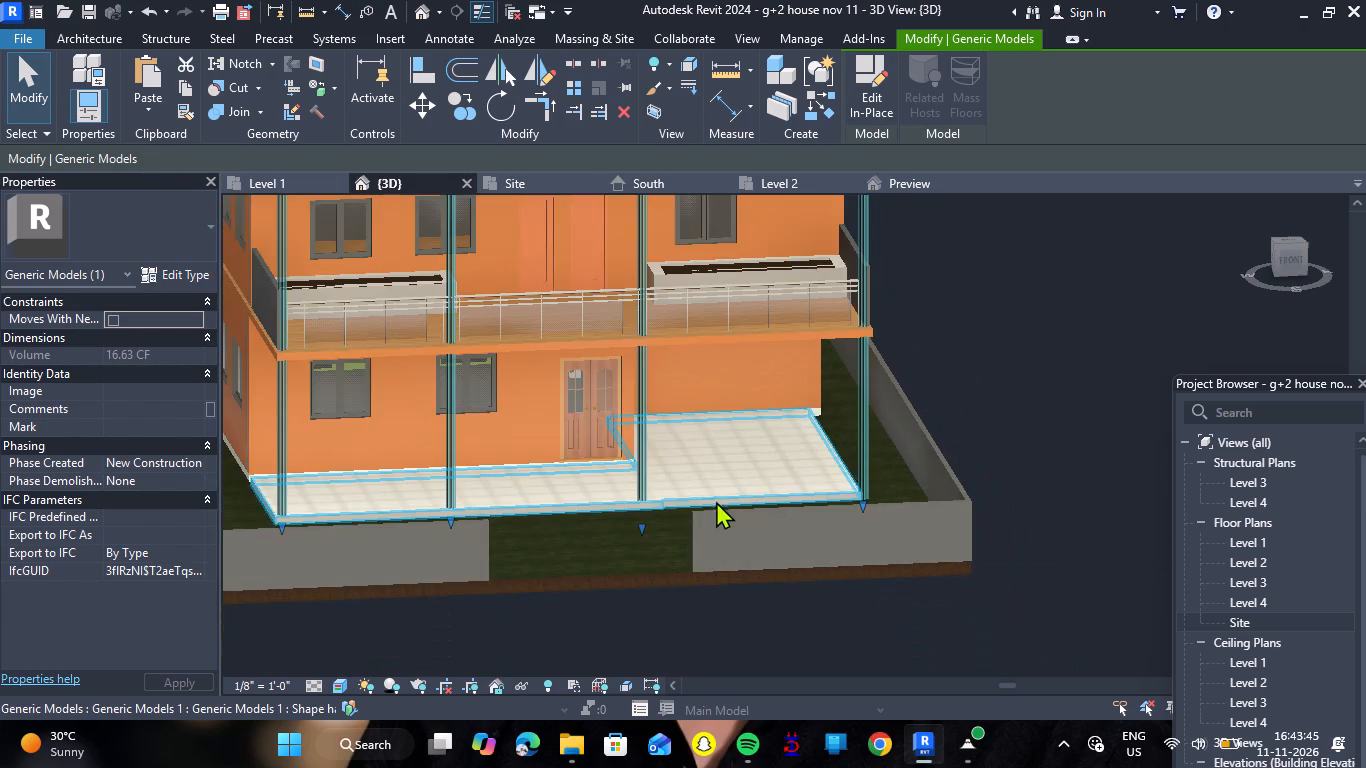
pyautogui.scroll(4, 659, 515)
pyautogui.press('Escape')
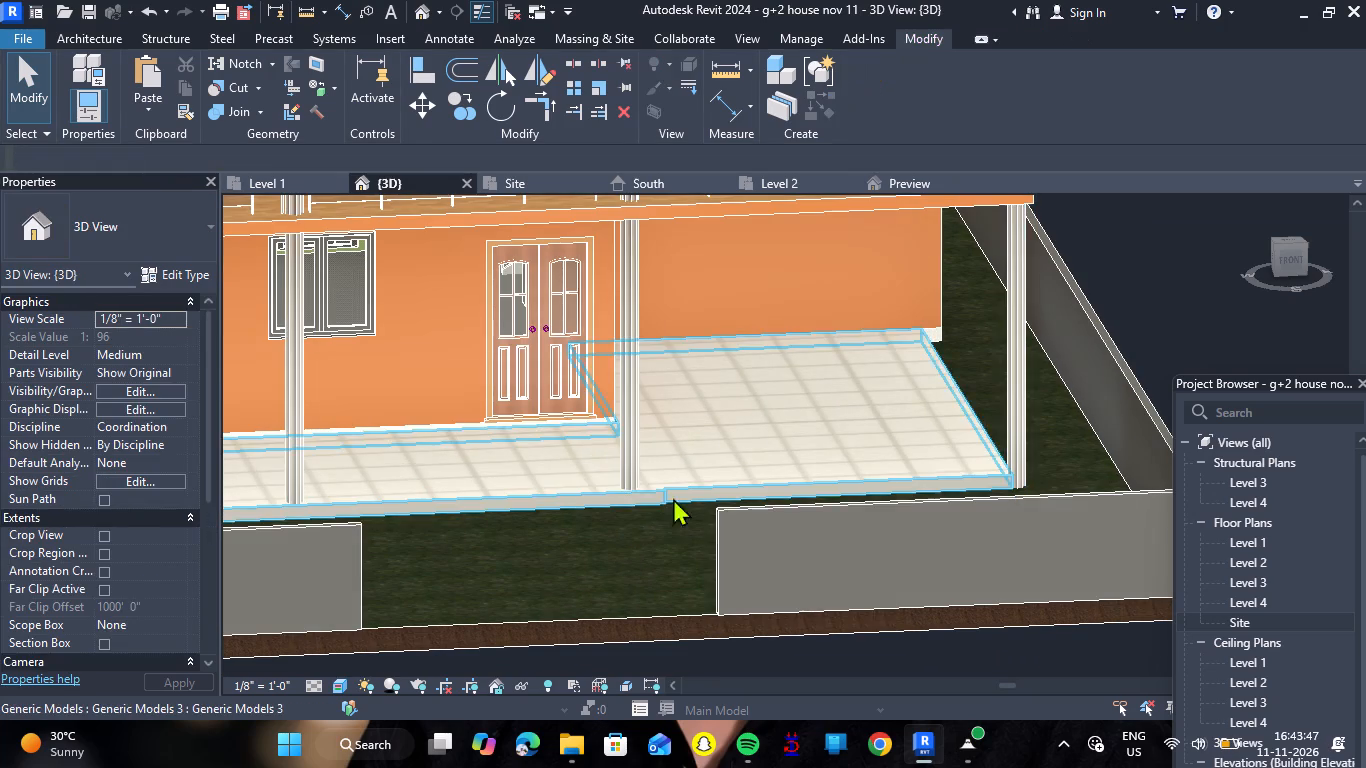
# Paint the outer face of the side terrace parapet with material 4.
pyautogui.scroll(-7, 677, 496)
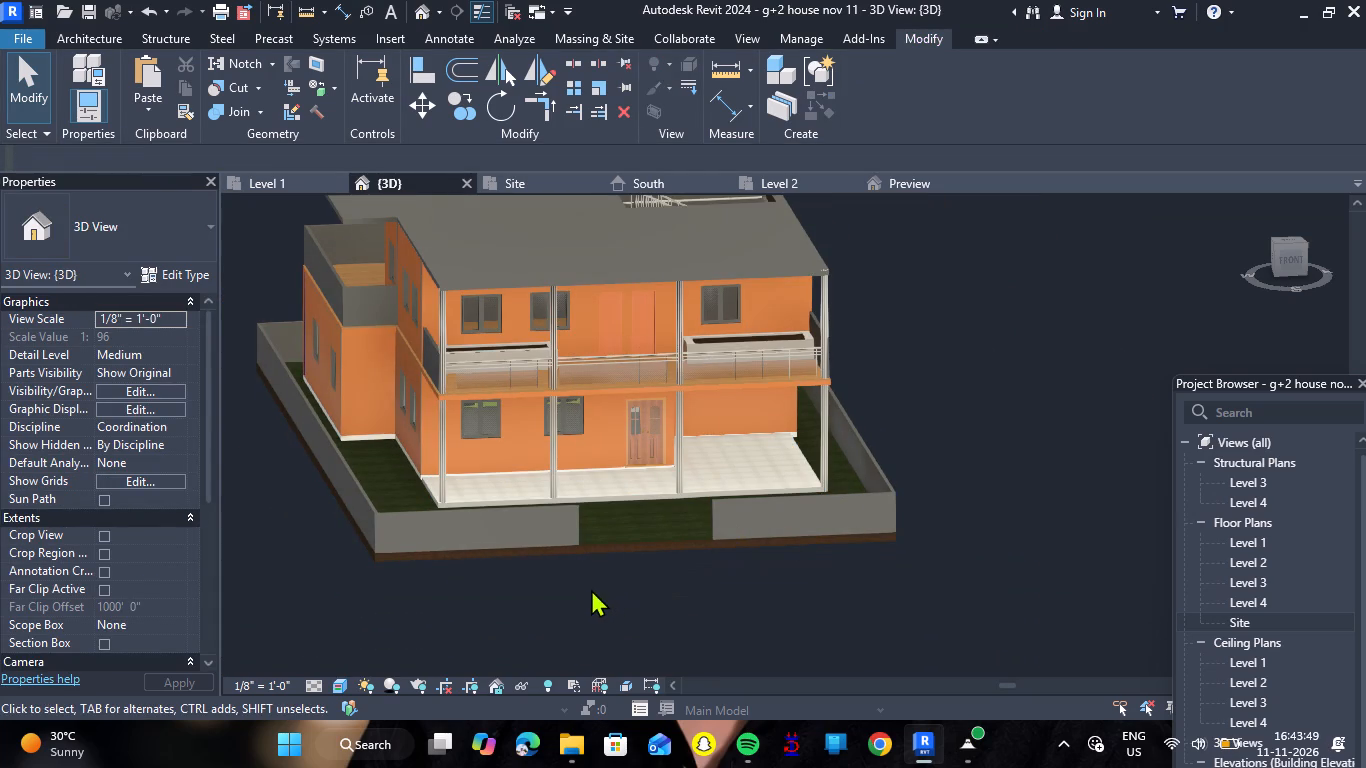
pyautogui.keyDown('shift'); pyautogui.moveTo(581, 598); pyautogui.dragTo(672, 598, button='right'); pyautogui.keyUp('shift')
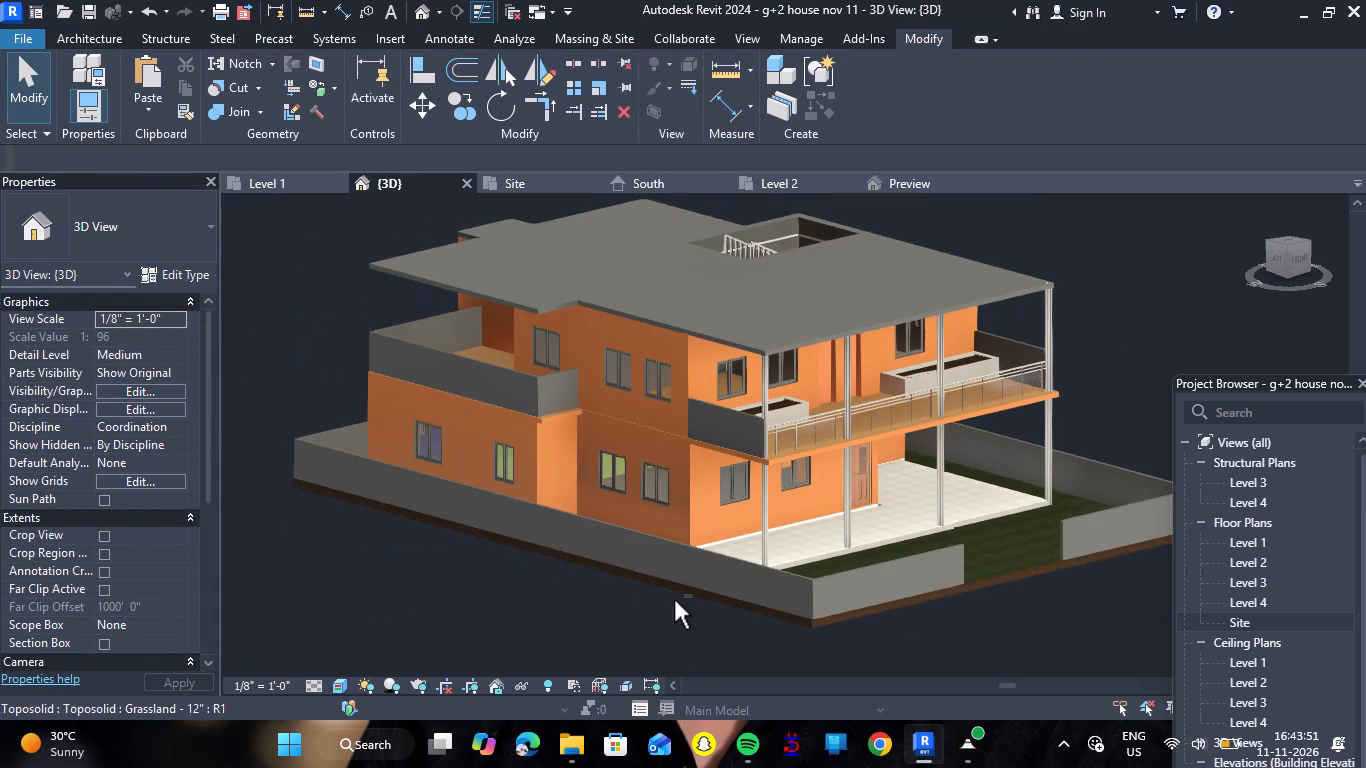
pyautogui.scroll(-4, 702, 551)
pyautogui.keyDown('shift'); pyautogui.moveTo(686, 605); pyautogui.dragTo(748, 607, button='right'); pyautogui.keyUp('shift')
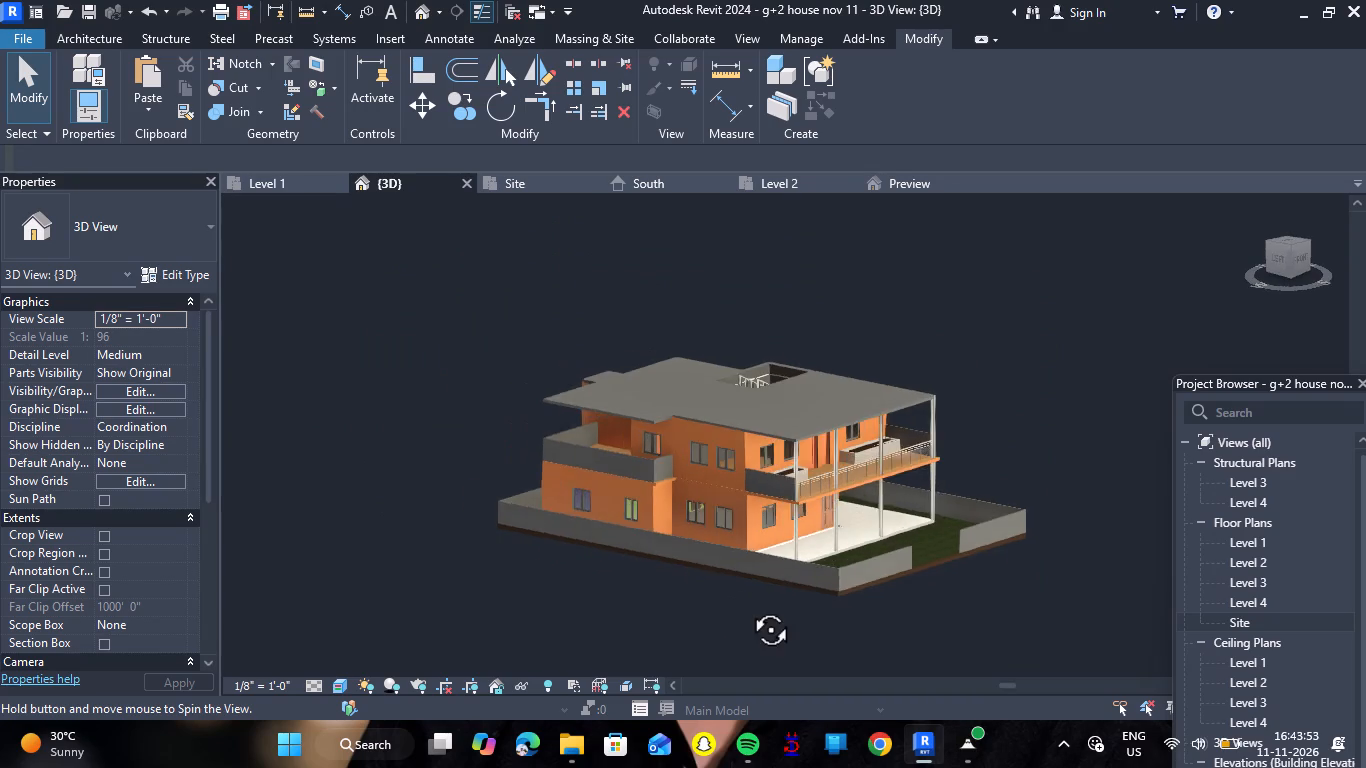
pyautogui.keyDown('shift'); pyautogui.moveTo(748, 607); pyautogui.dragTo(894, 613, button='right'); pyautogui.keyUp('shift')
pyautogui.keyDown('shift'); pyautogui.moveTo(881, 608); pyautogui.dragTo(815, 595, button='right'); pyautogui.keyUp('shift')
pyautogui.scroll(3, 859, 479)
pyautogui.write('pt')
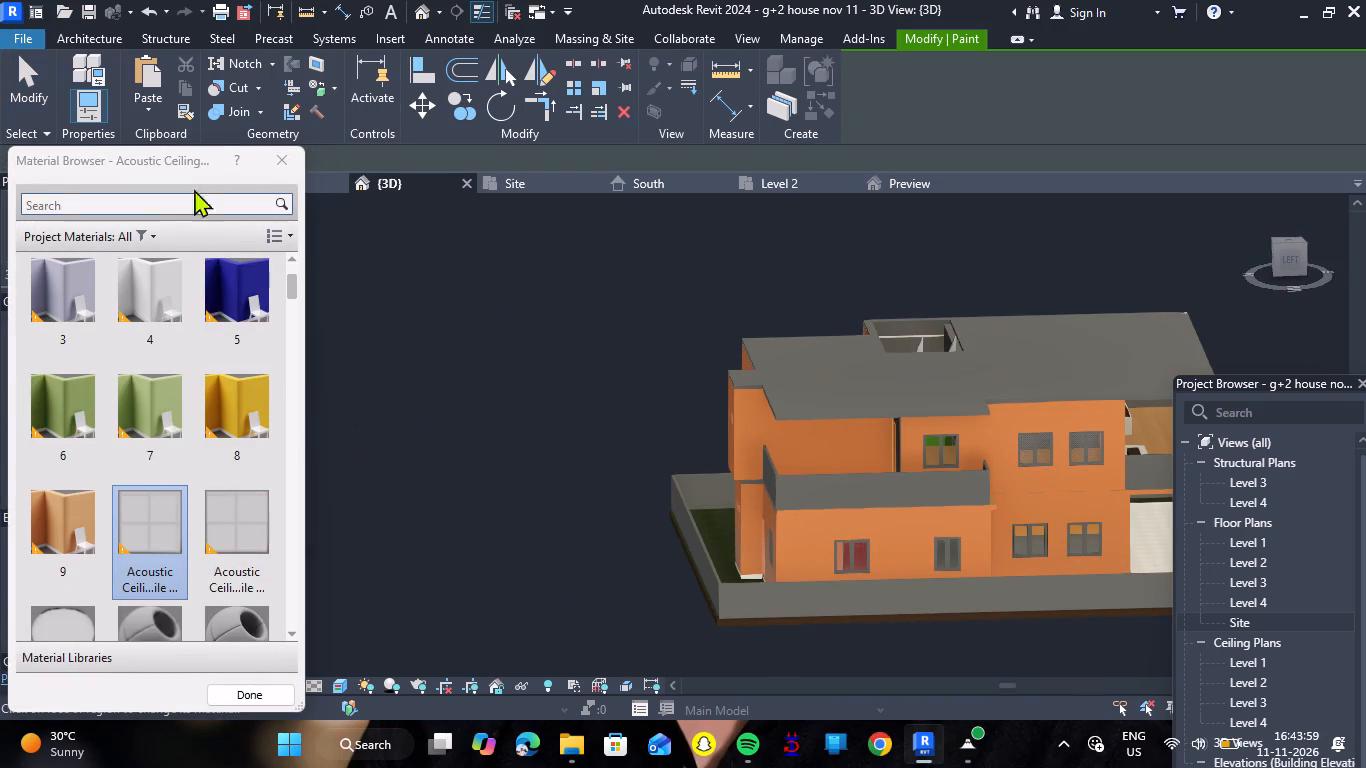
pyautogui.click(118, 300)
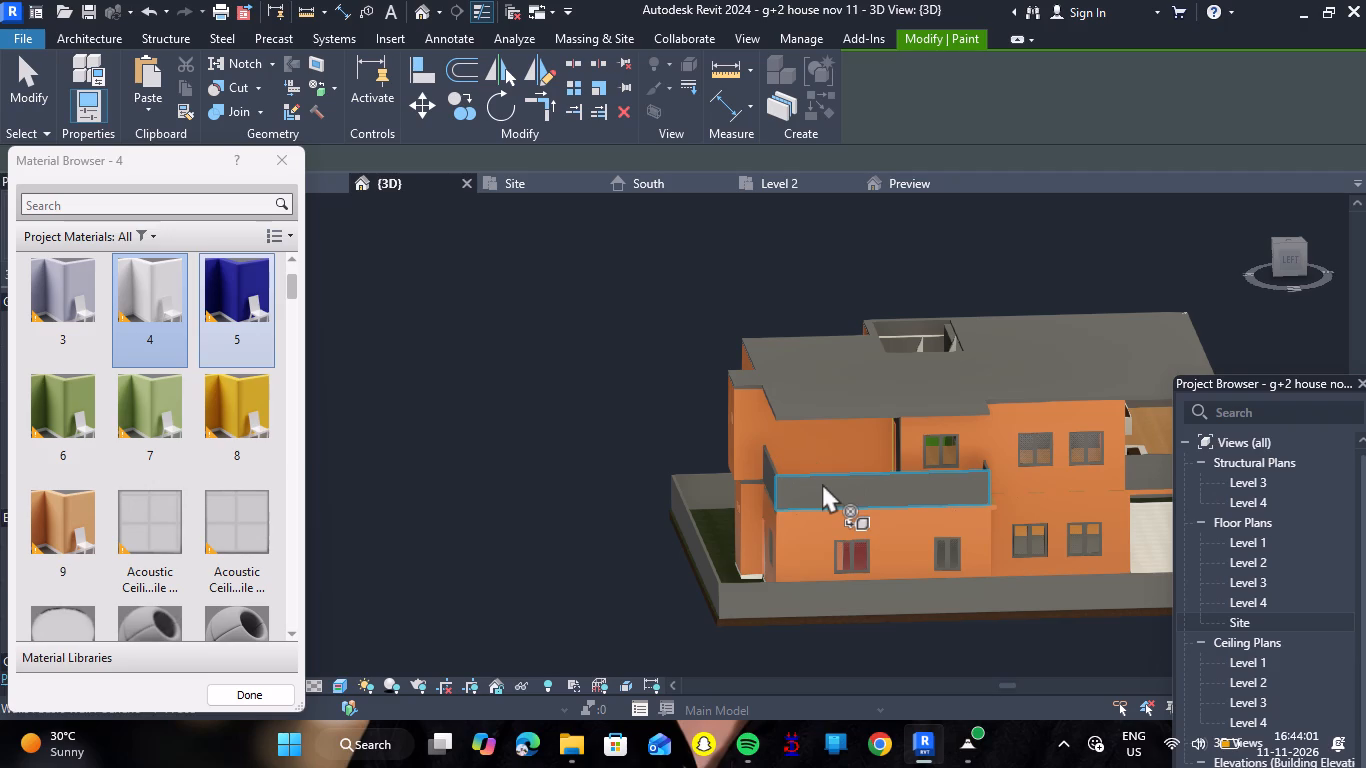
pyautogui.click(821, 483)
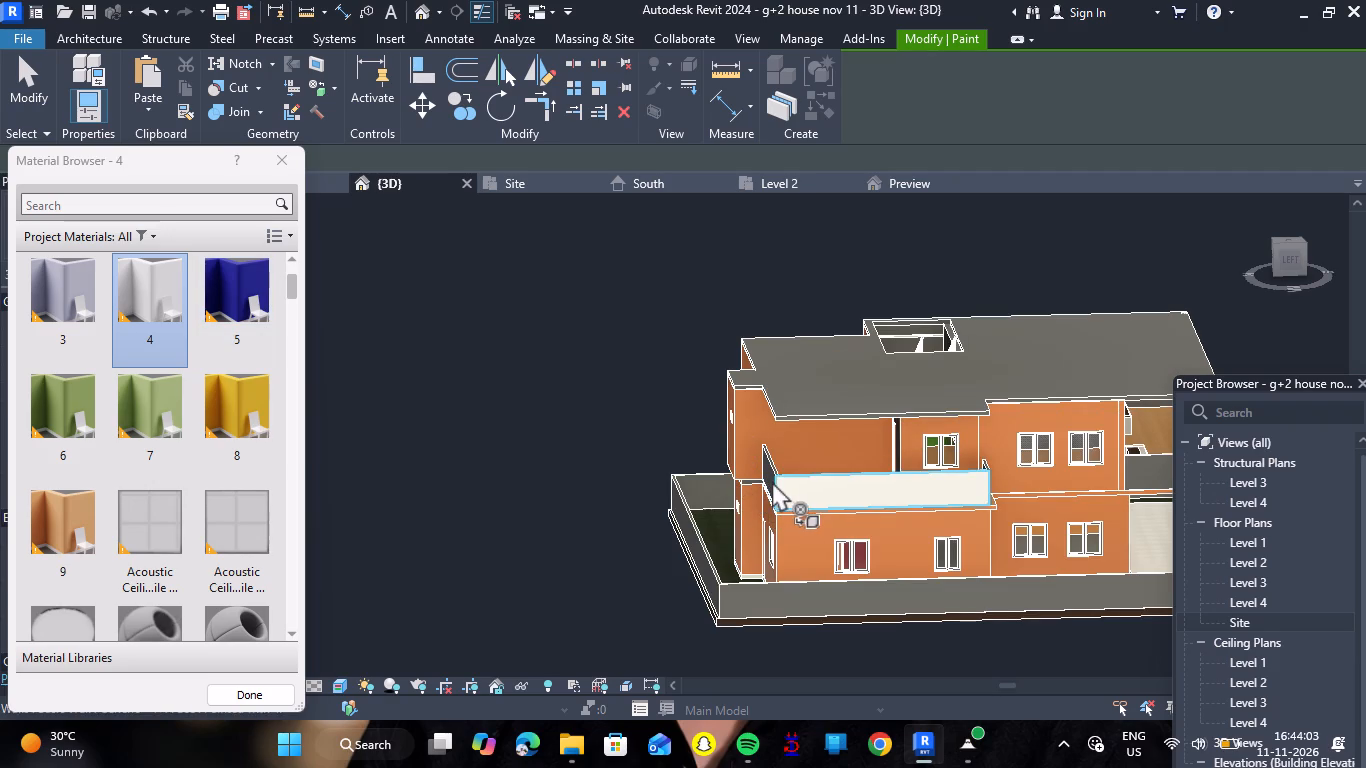
# Paint the outer faces of the side terrace parapet and the front balcony's side parapet with material 3.
pyautogui.click(97, 304)
pyautogui.click(890, 488)
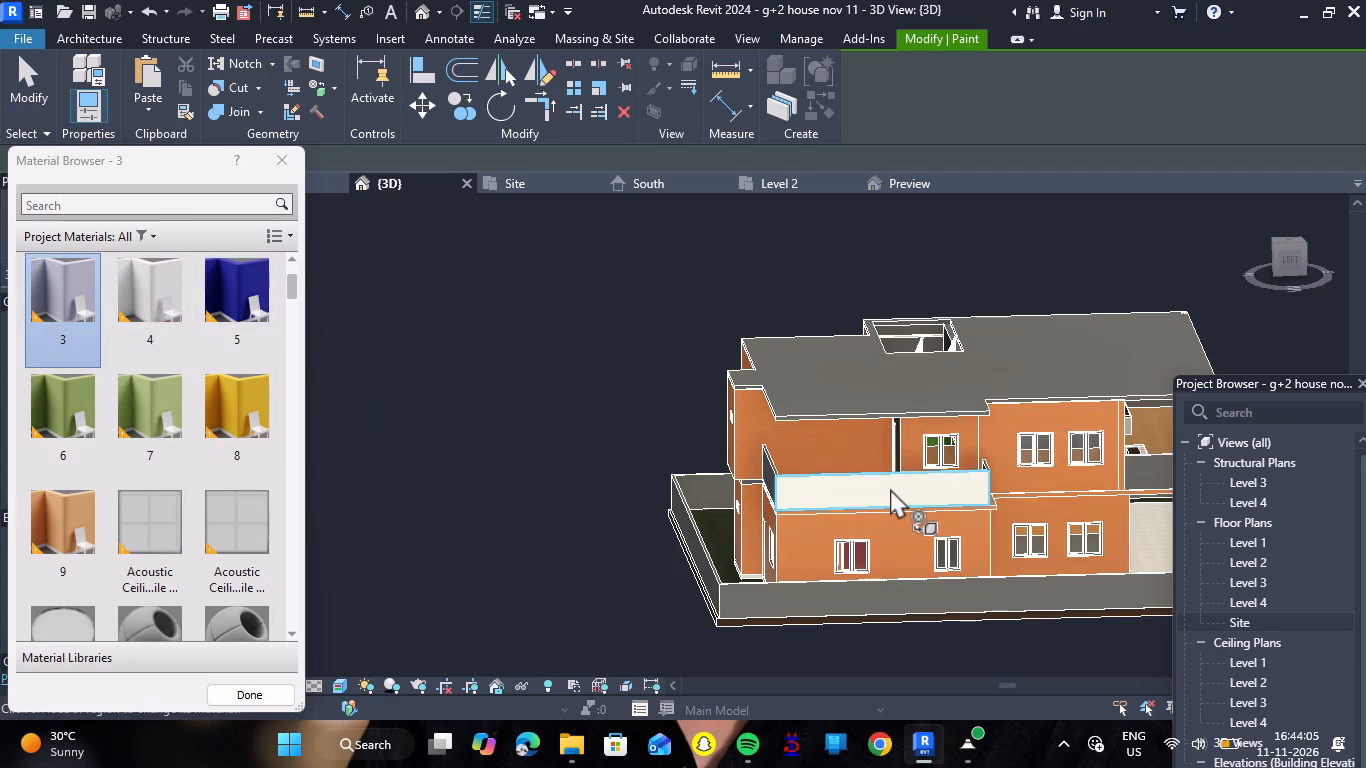
pyautogui.scroll(-2, 913, 476)
pyautogui.scroll(4, 1088, 491)
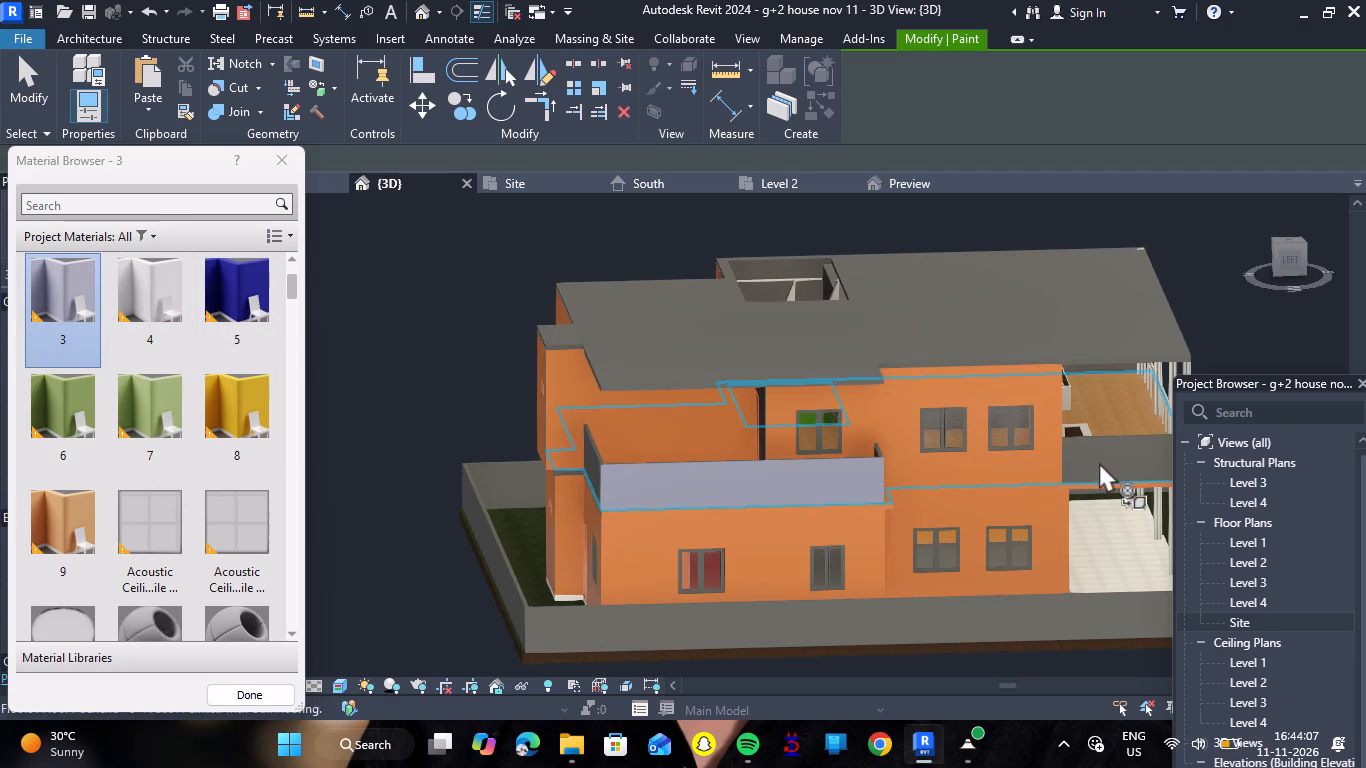
pyautogui.click(1099, 460)
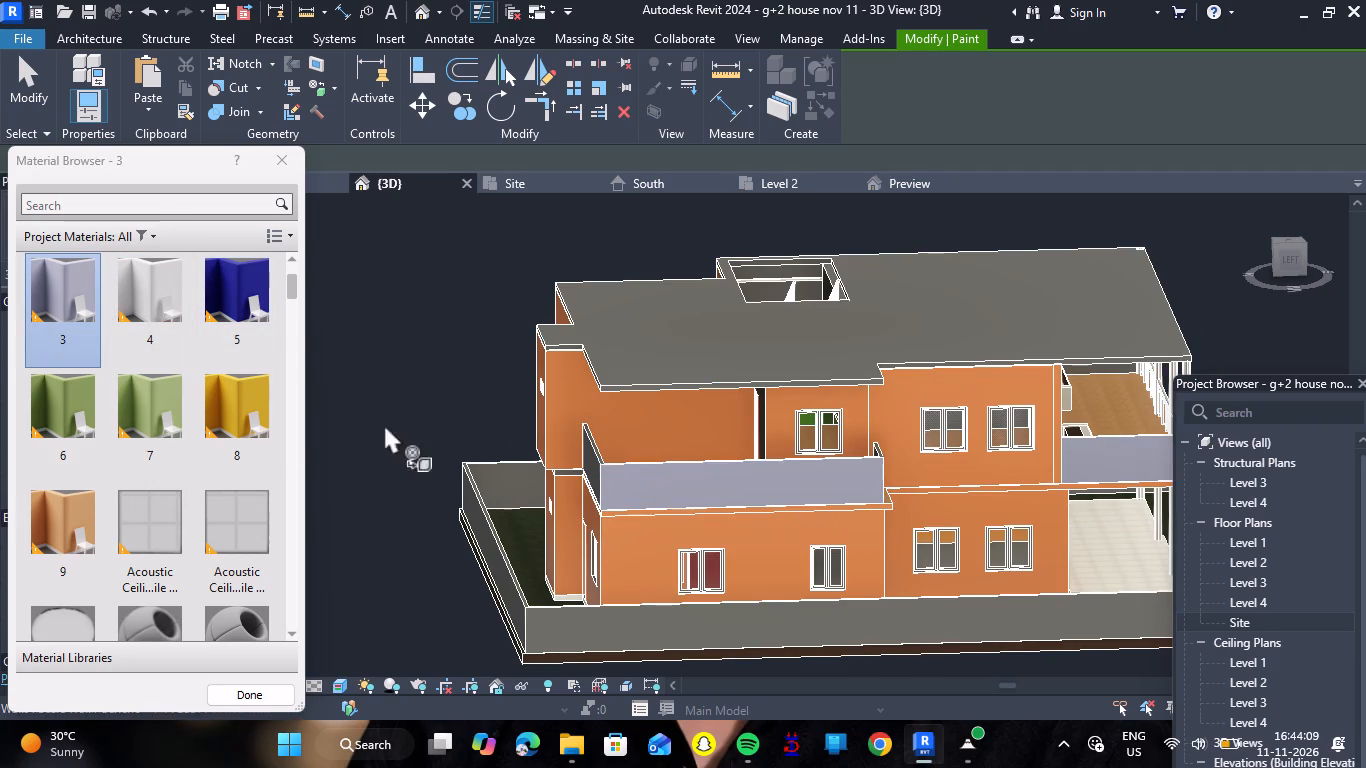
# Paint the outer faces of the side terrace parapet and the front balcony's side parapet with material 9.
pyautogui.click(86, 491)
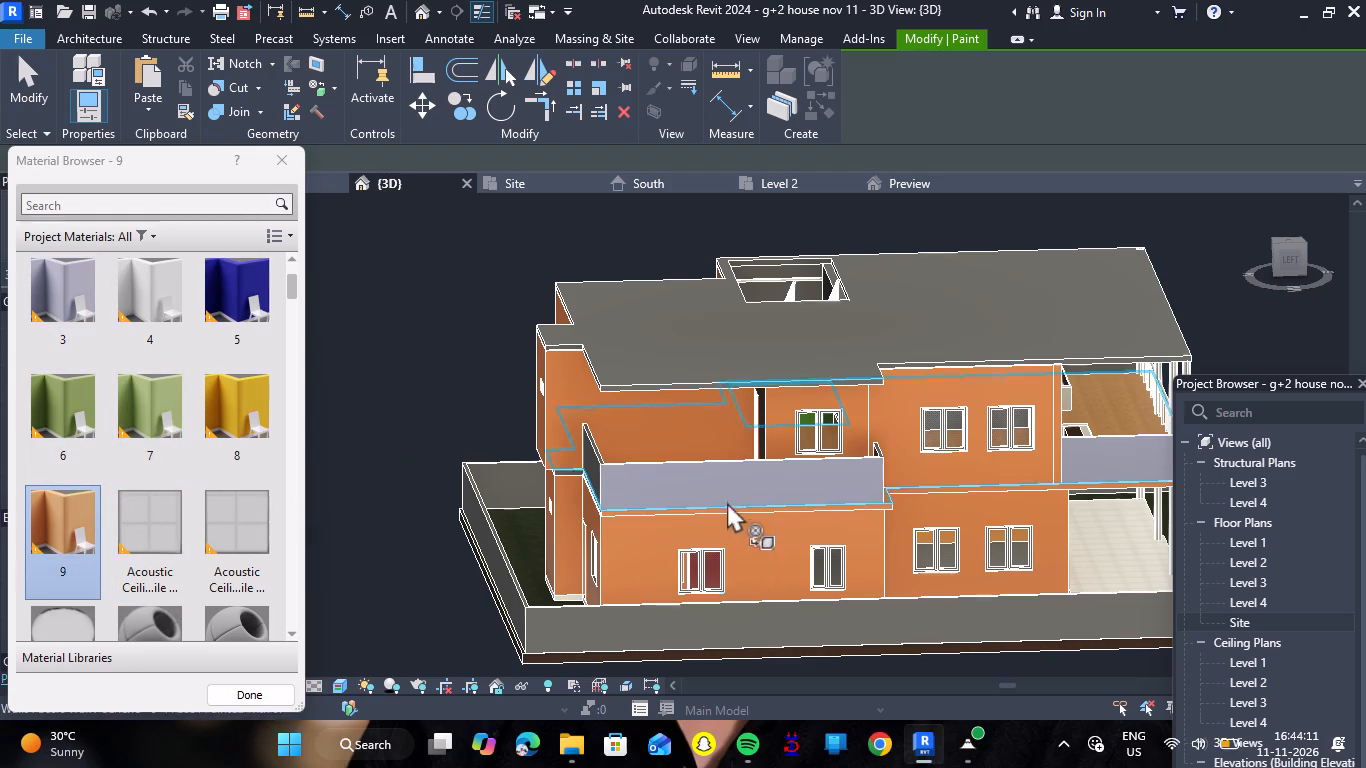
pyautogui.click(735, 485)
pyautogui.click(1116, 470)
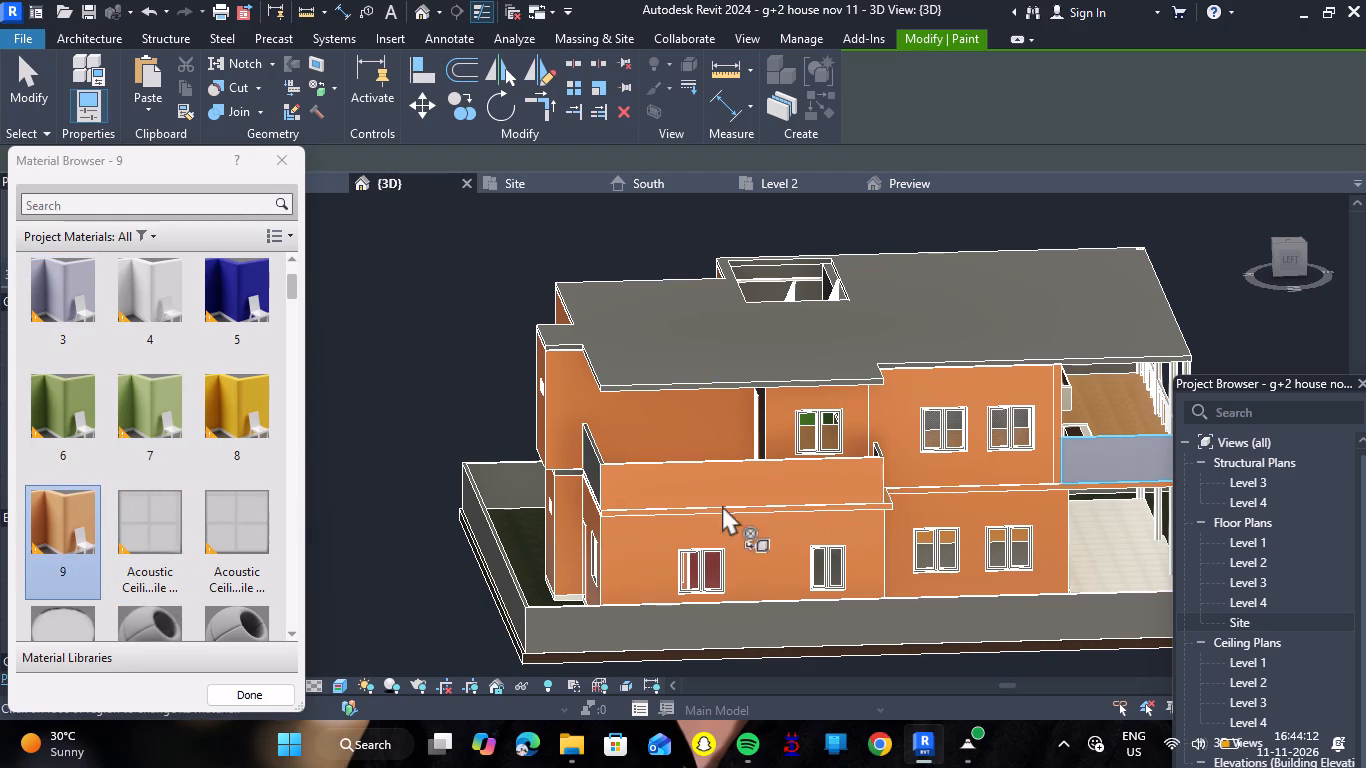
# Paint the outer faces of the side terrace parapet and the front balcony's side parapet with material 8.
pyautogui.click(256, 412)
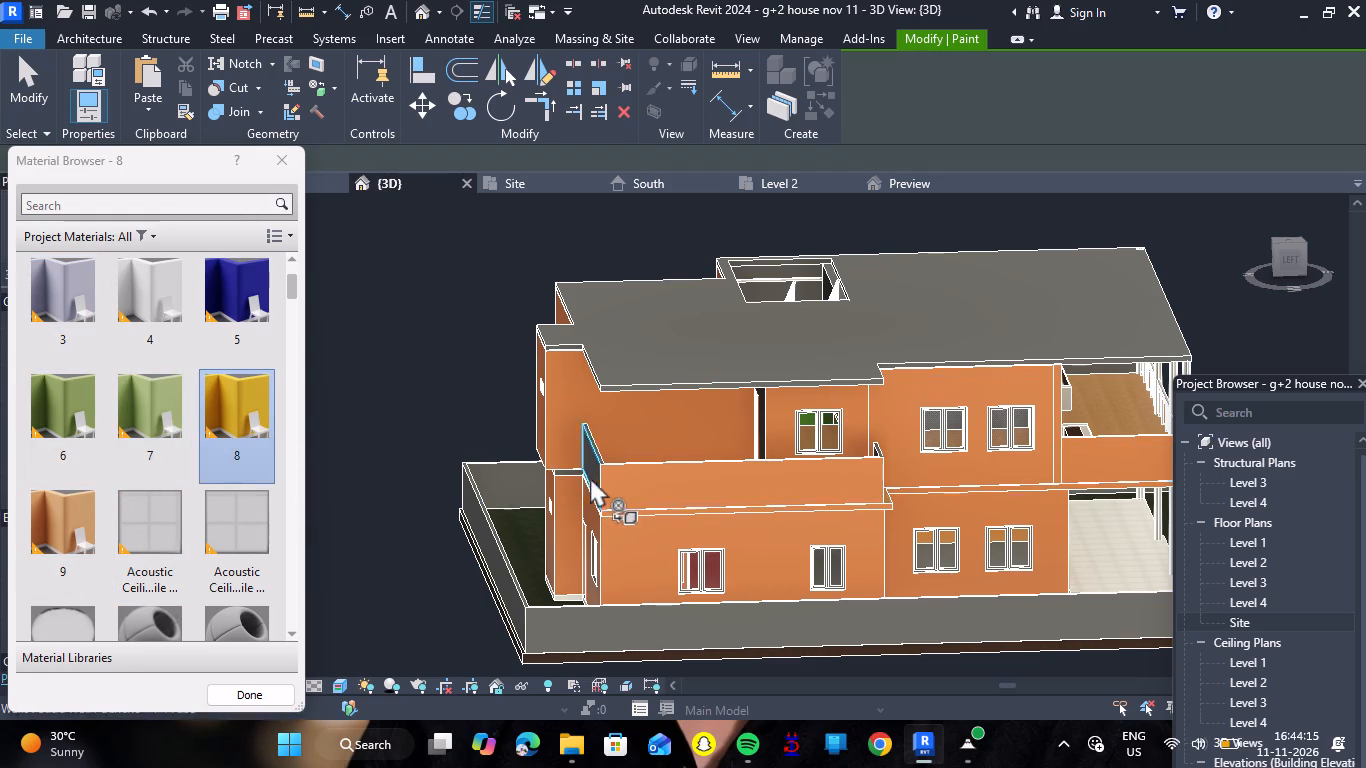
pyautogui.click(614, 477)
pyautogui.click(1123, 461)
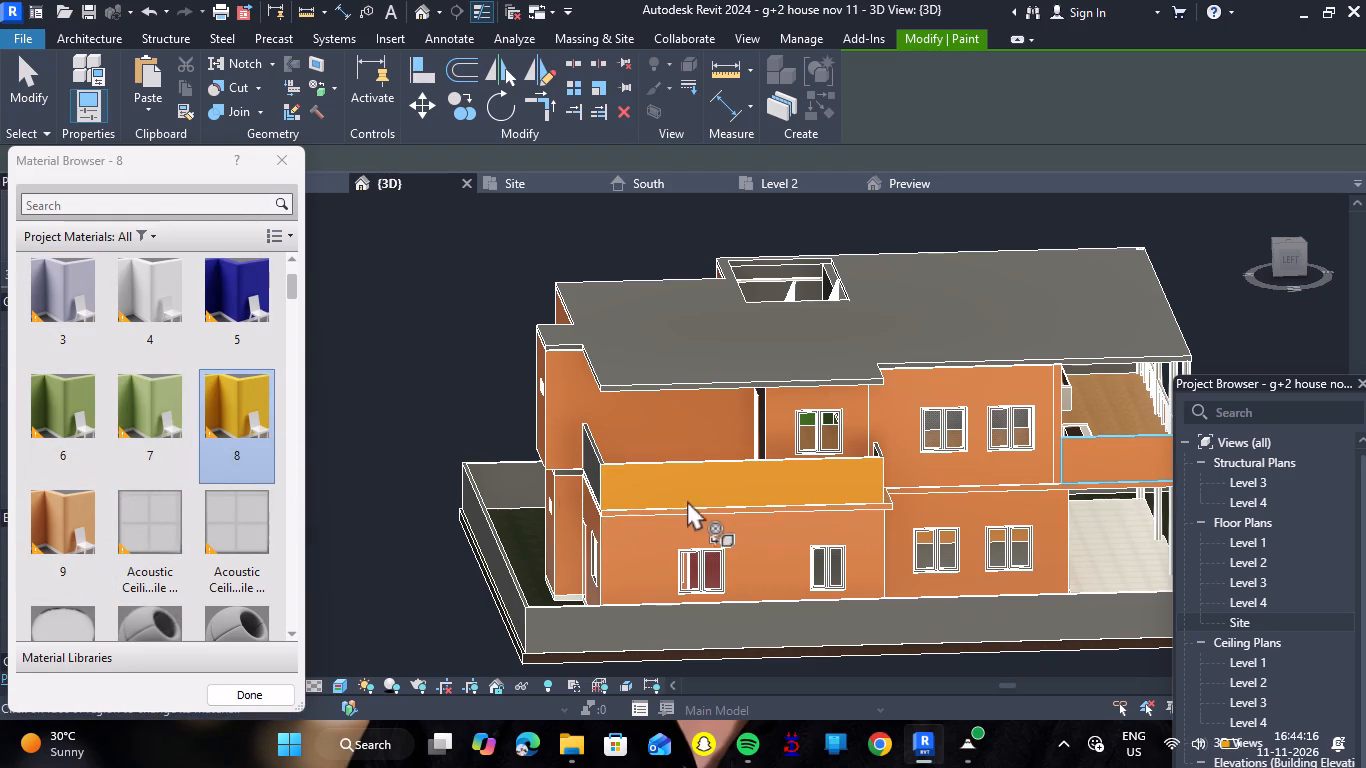
# Repaint the outer faces of the side terrace parapet and the front balcony's side parapet with material 9.
pyautogui.click(70, 510)
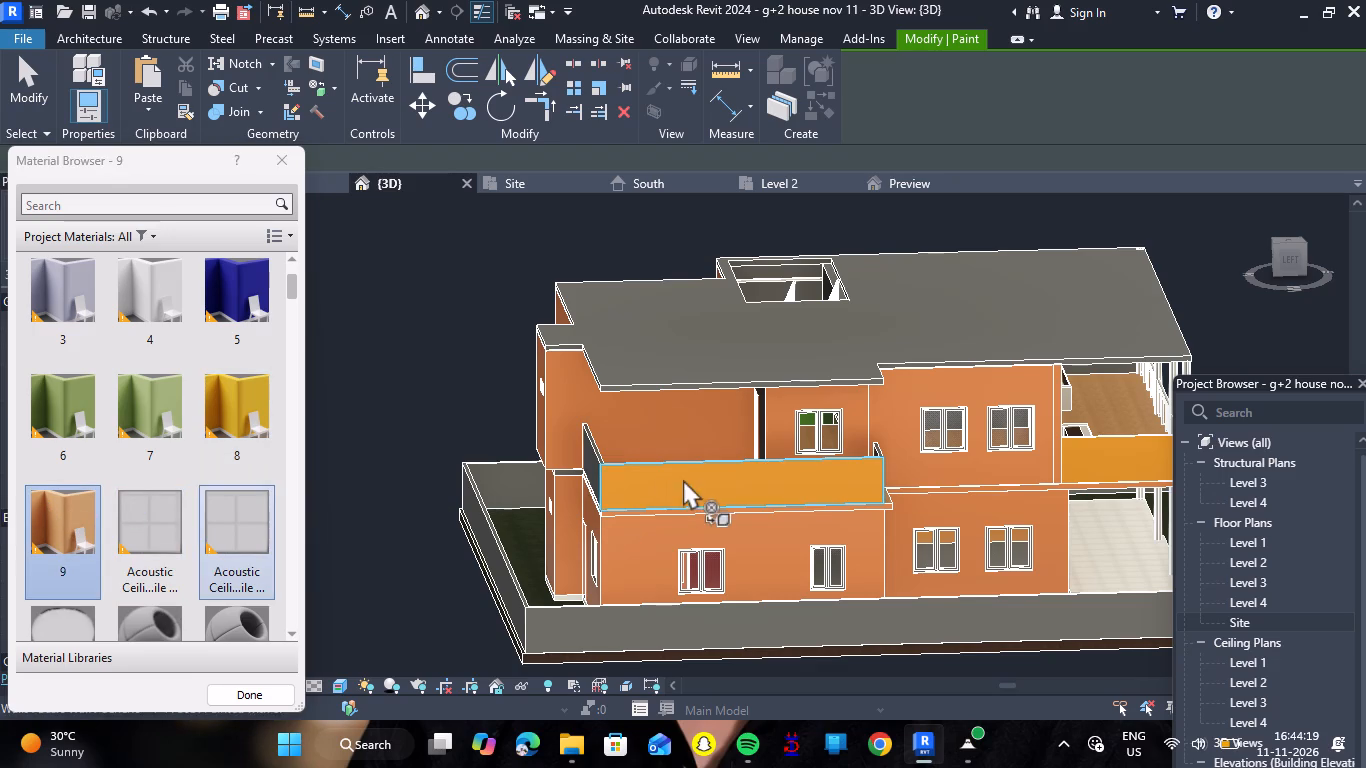
pyautogui.click(683, 478)
pyautogui.click(1143, 458)
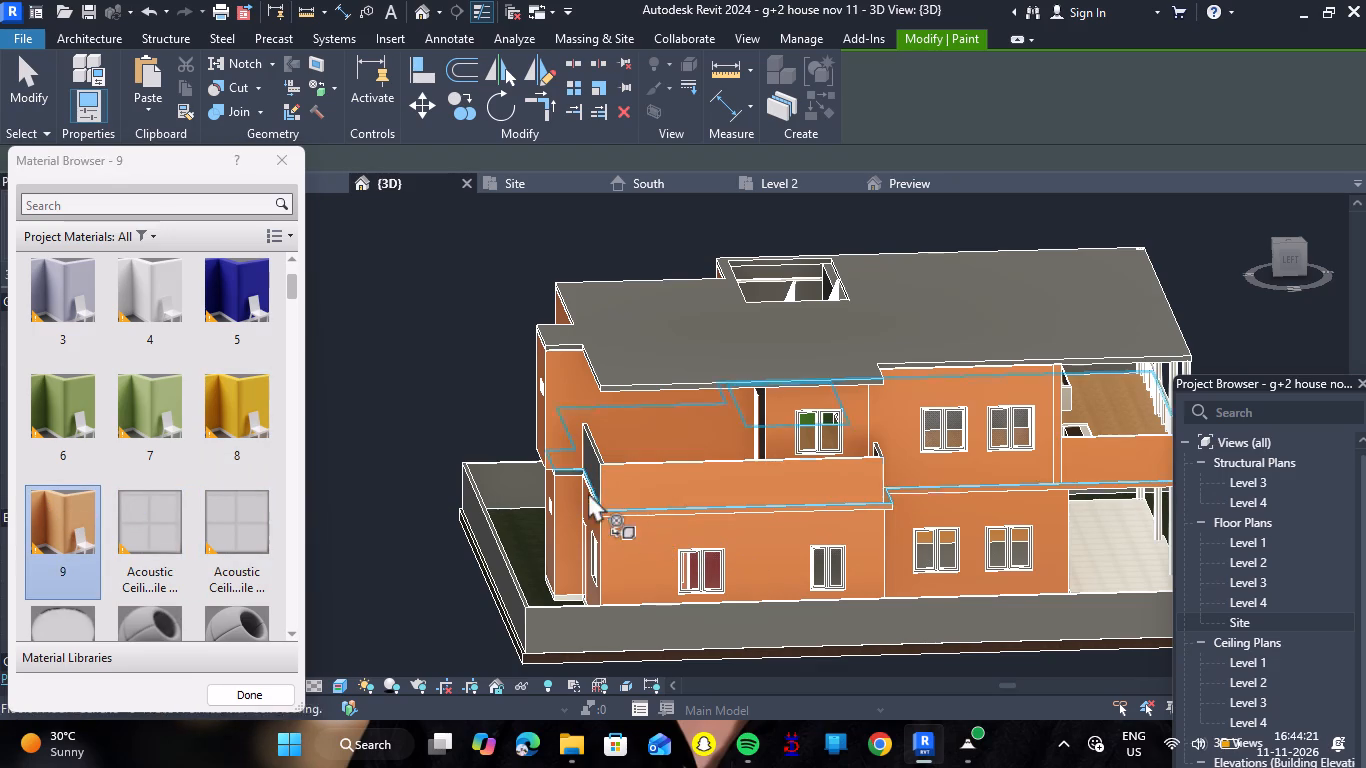
# Paint the side terrace parapet's end returns, including the rear return's inner face, and the inner face of the balcony's far side parapet with material 9.
pyautogui.scroll(6, 591, 470)
pyautogui.click(545, 461)
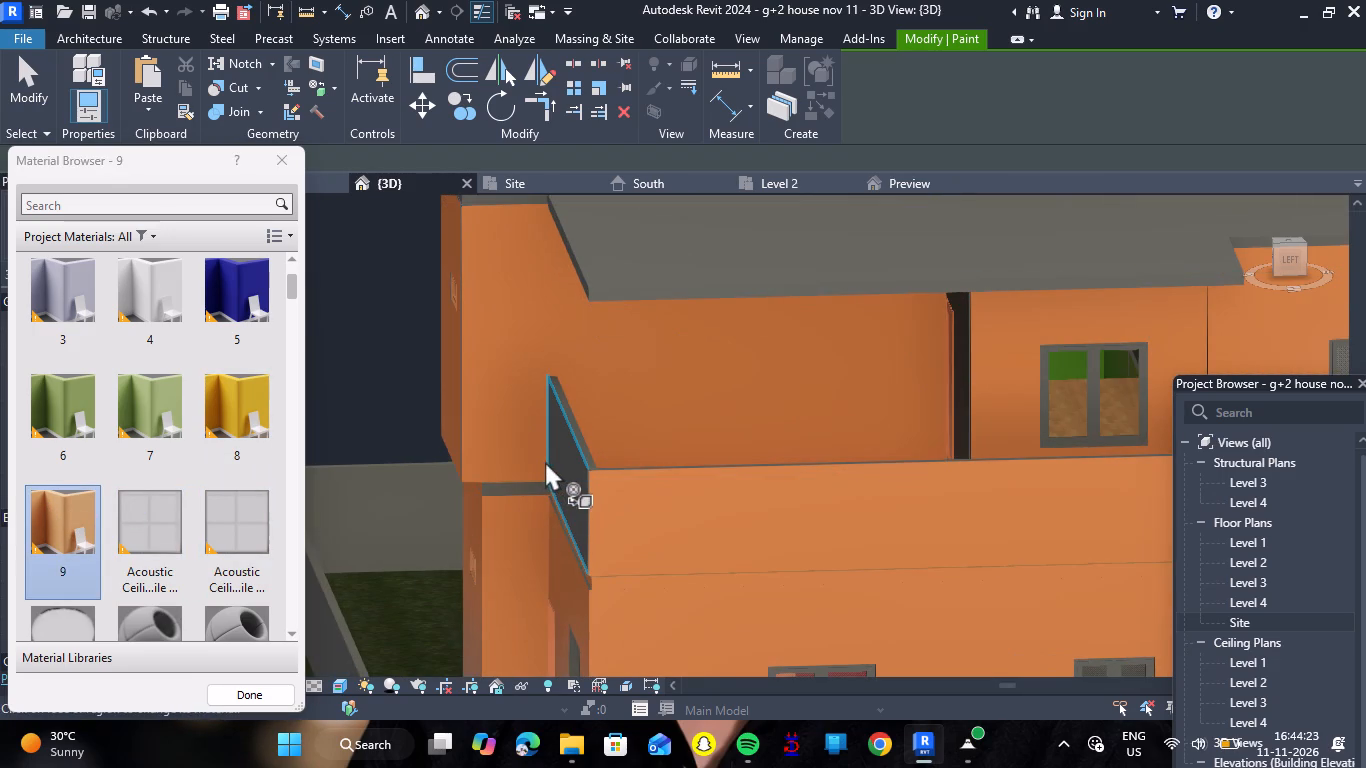
pyautogui.scroll(-6, 597, 448)
pyautogui.scroll(-5, 721, 471)
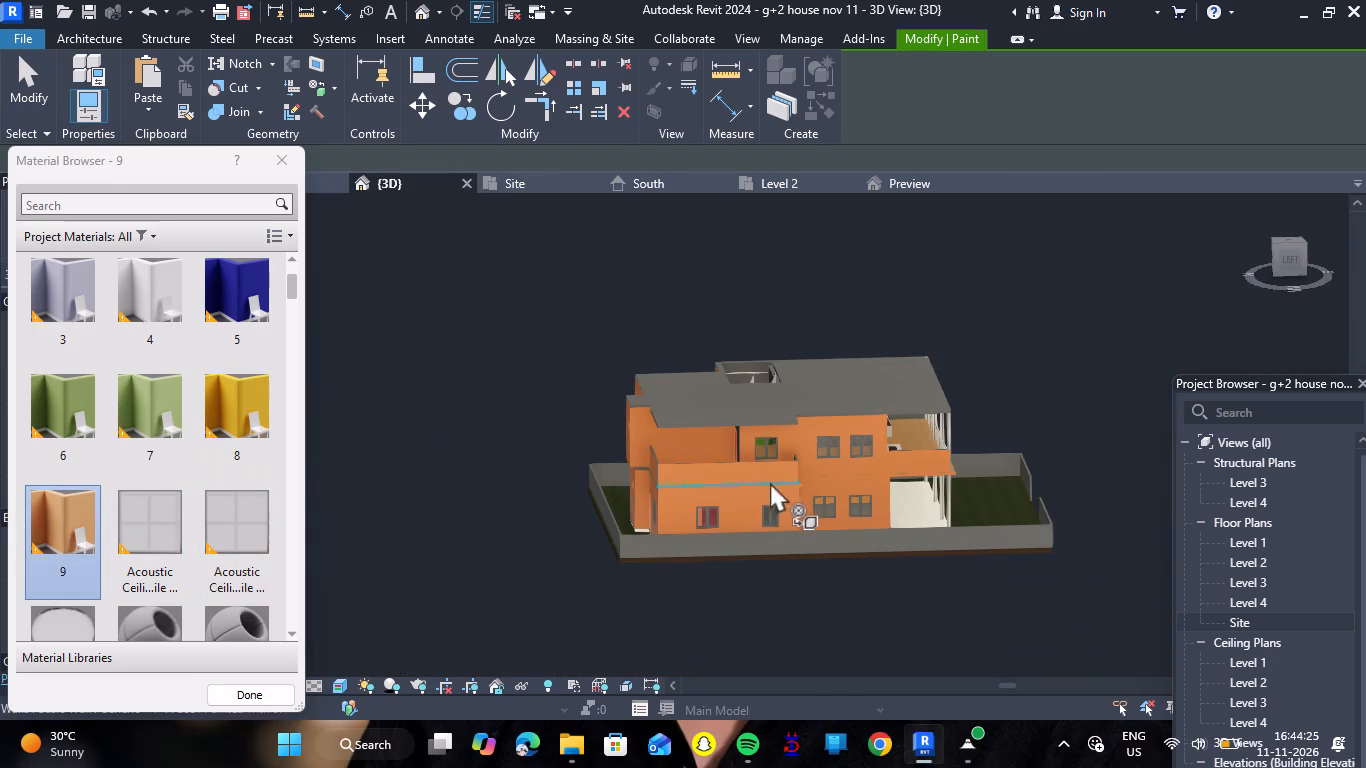
pyautogui.keyDown('shift'); pyautogui.moveTo(790, 495); pyautogui.dragTo(650, 480, button='right'); pyautogui.keyUp('shift')
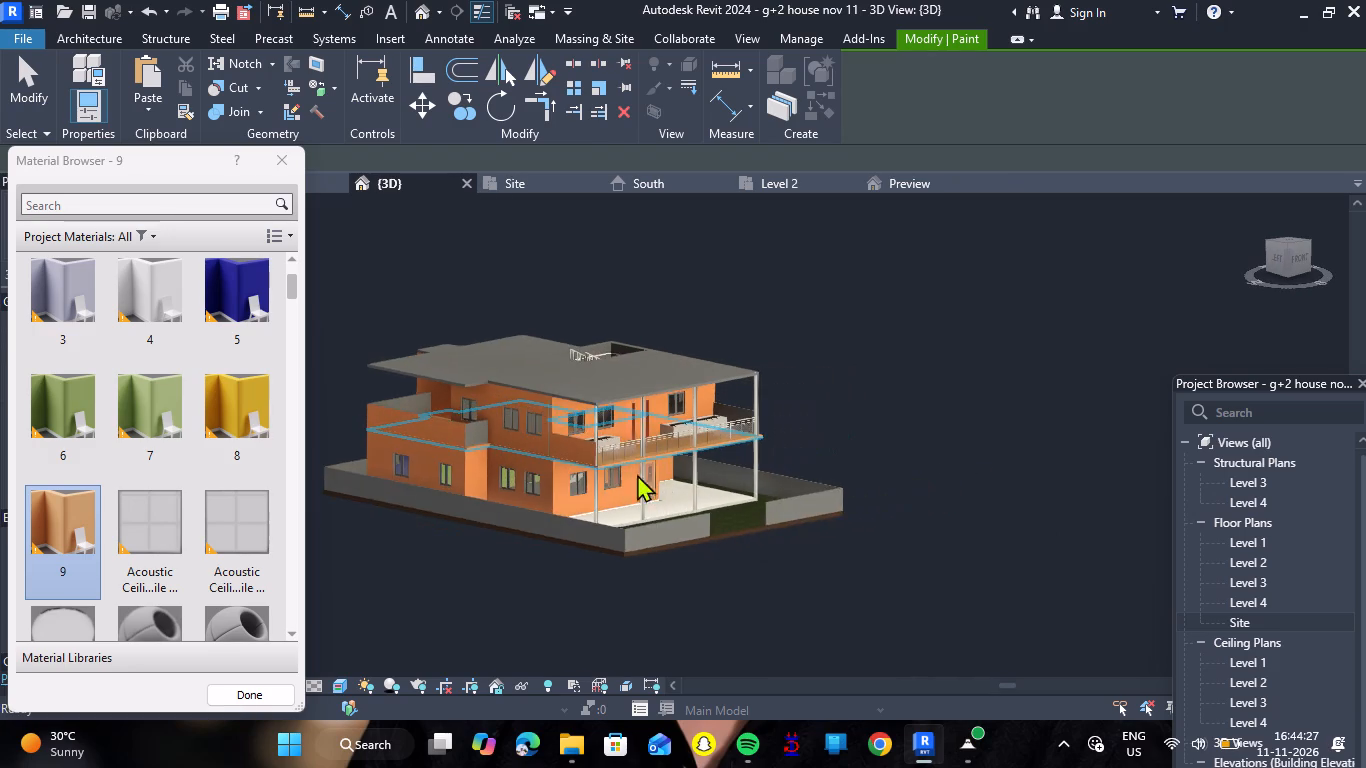
pyautogui.scroll(7, 482, 413)
pyautogui.click(459, 456)
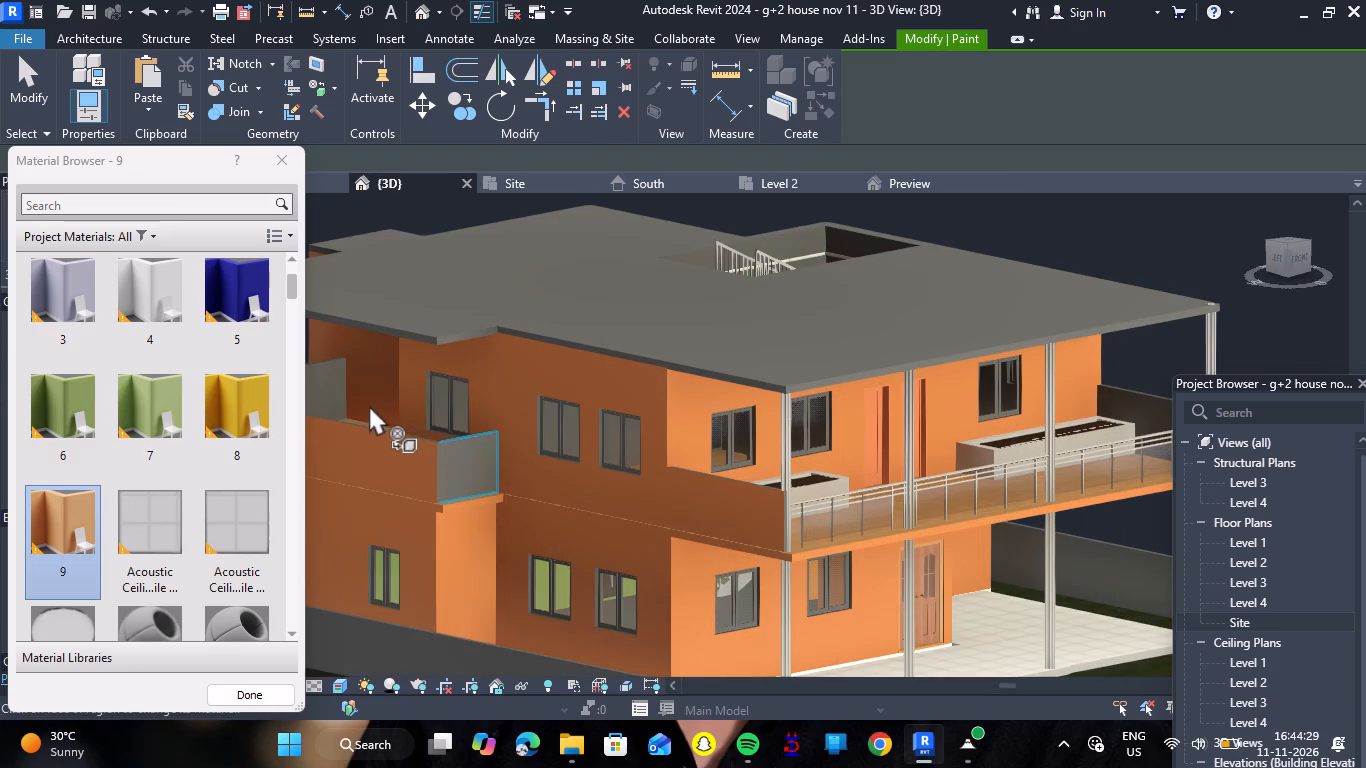
pyautogui.click(333, 390)
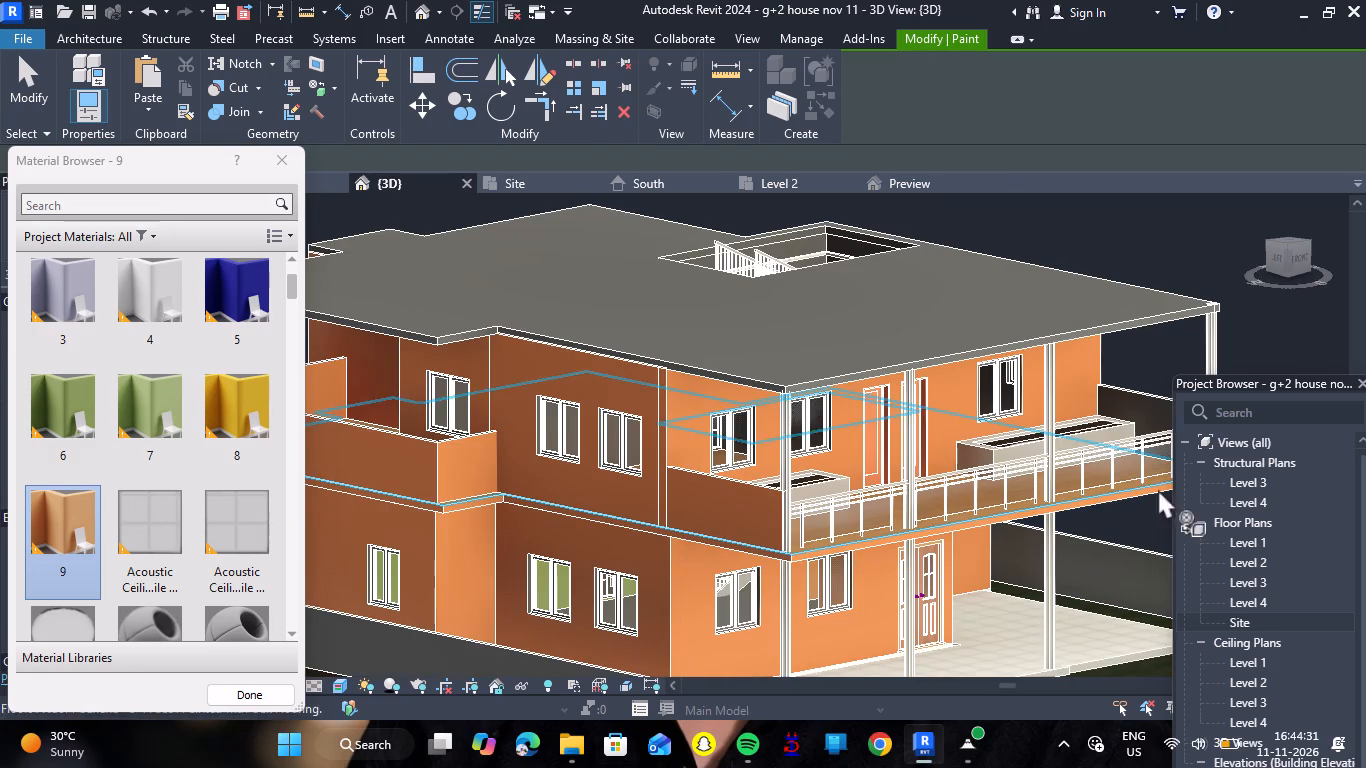
pyautogui.click(1139, 416)
pyautogui.scroll(-3, 937, 406)
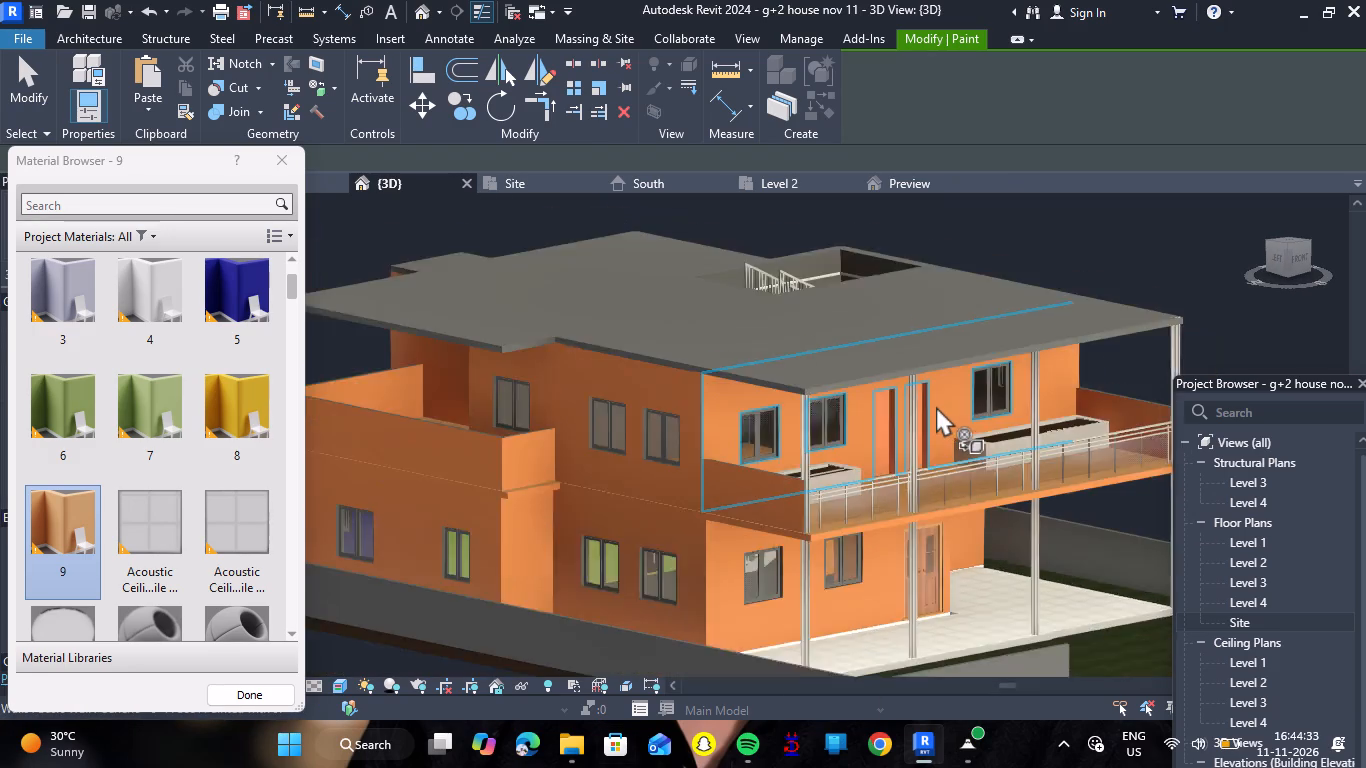
pyautogui.scroll(-3, 936, 406)
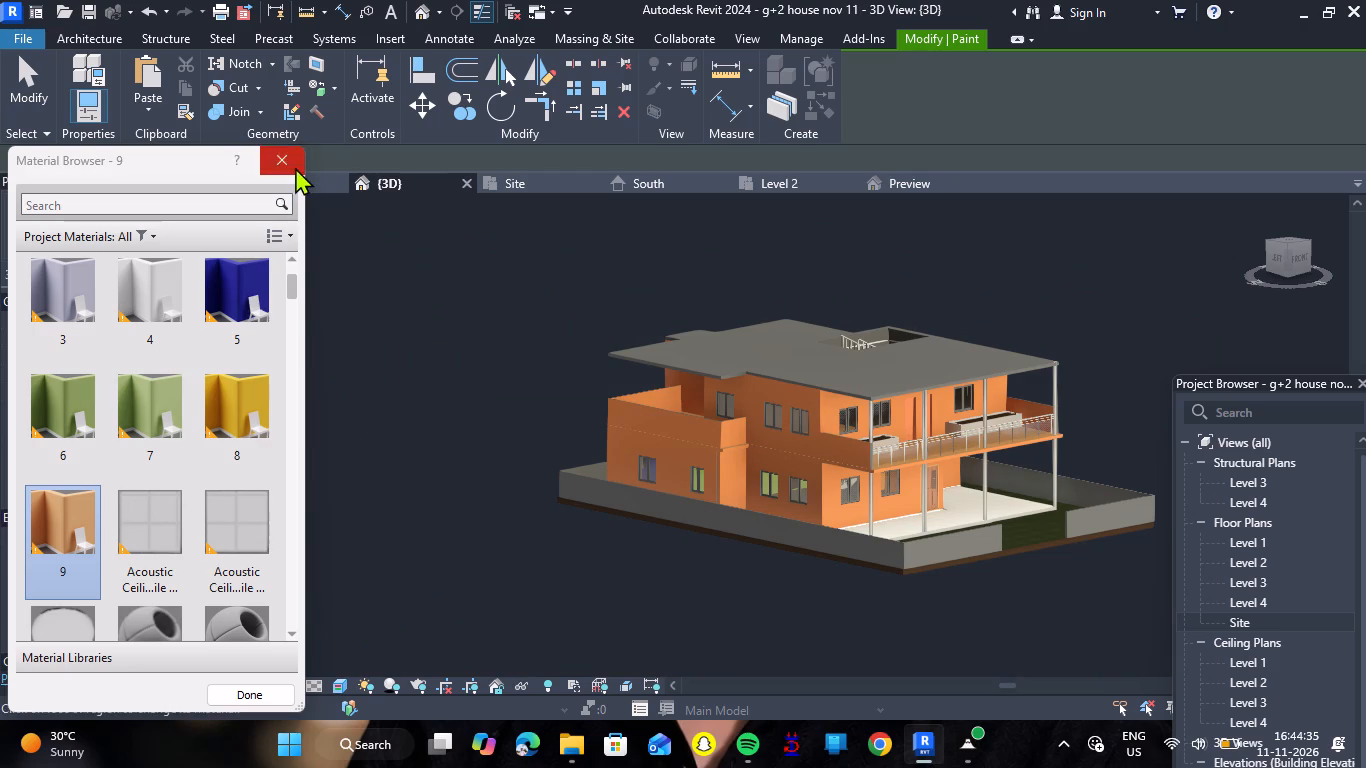
pyautogui.click(295, 167)
# Frame the whole house in the 3D view and print the current window with Microsoft Print to PDF.
pyautogui.scroll(-3, 698, 425)
pyautogui.scroll(5, 1017, 404)
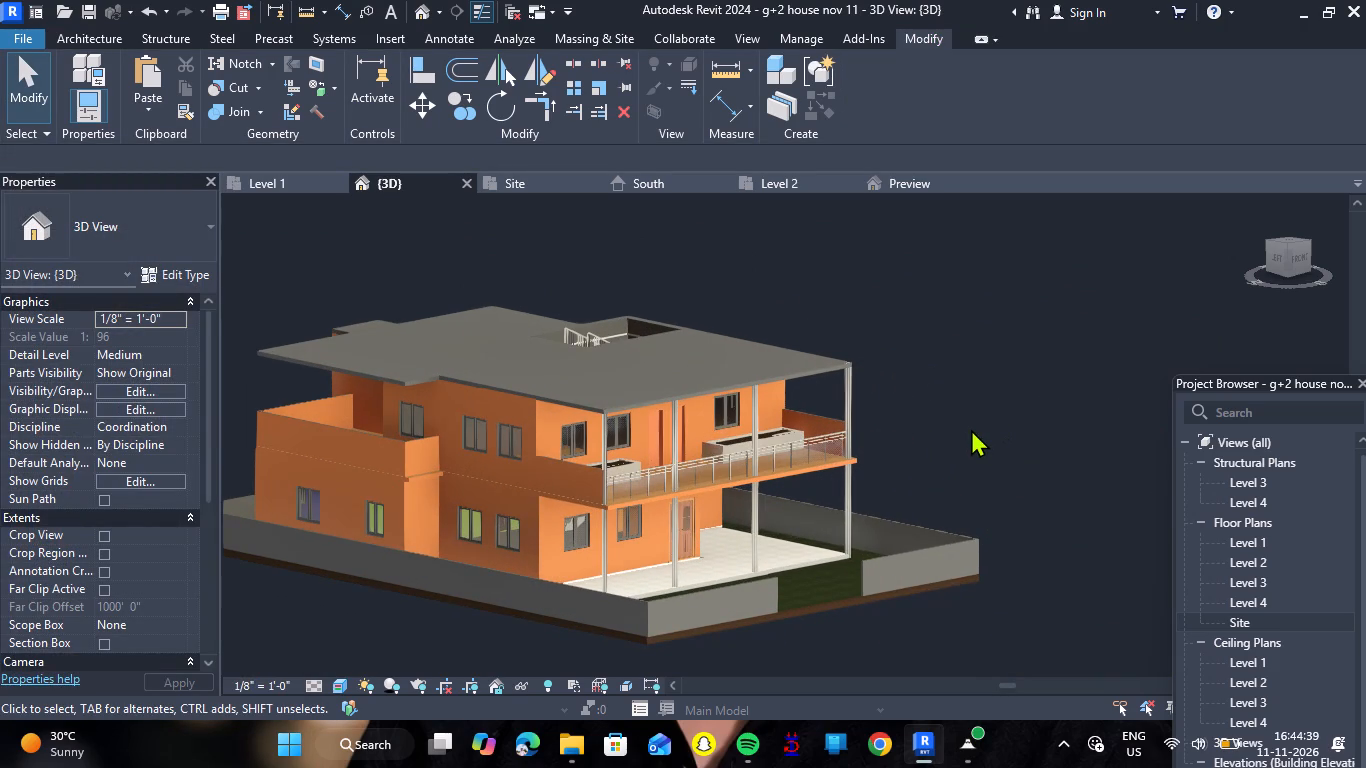
pyautogui.scroll(-2, 840, 339)
pyautogui.scroll(1, 604, 293)
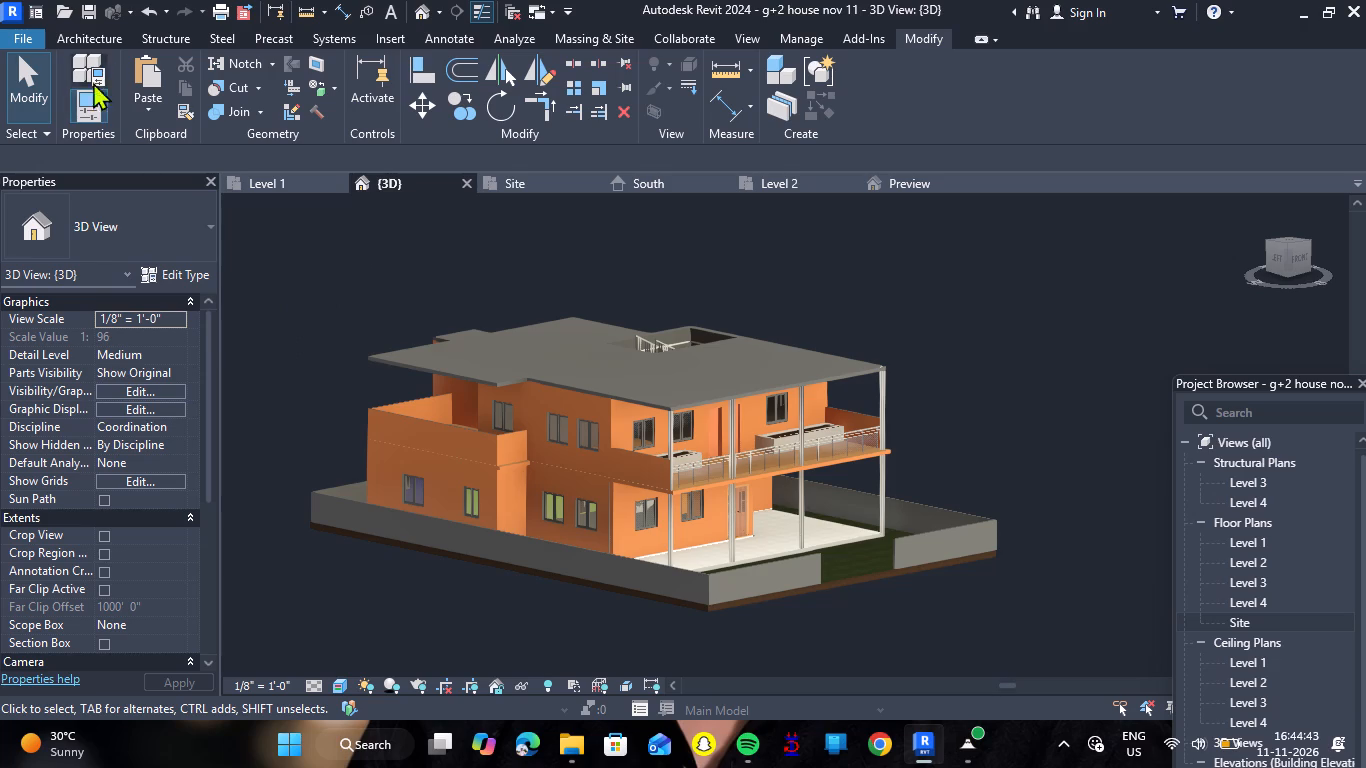
pyautogui.click(27, 29)
pyautogui.click(37, 374)
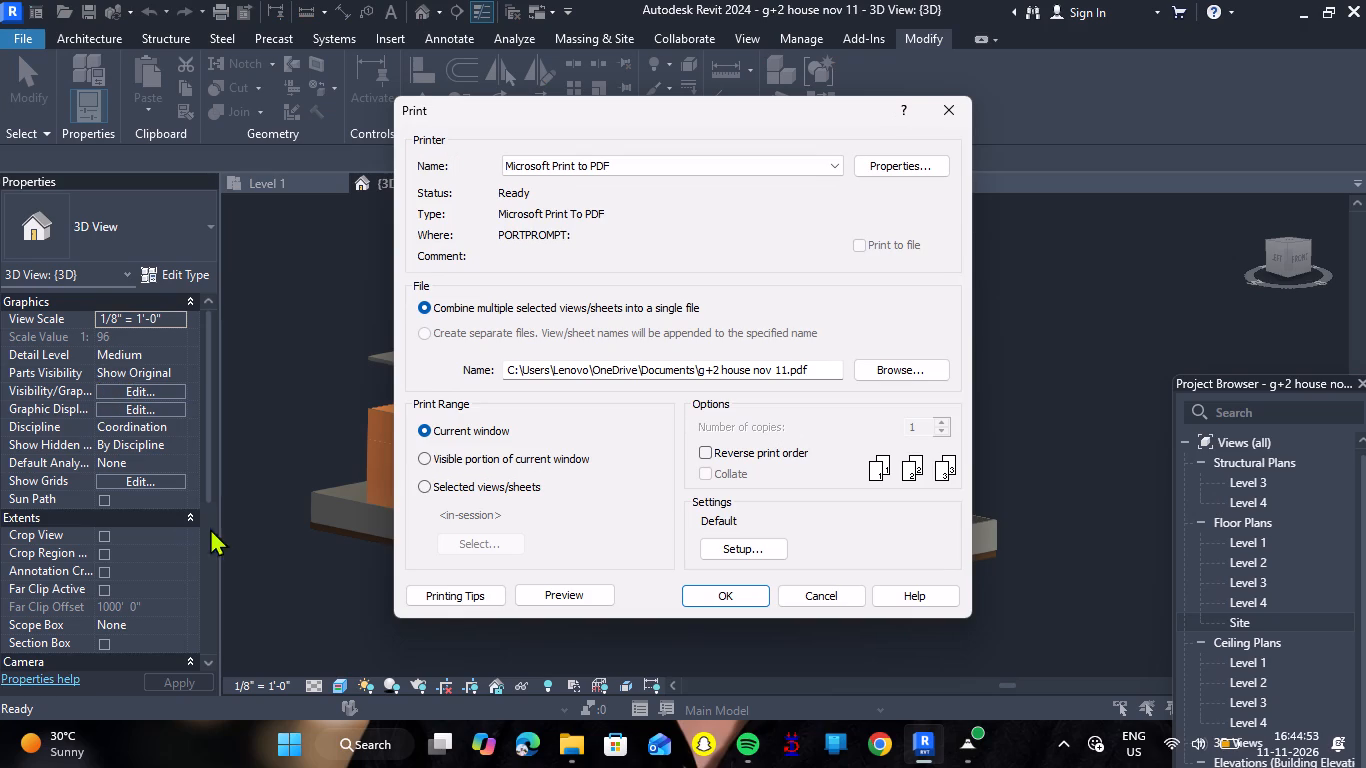
pyautogui.click(713, 589)
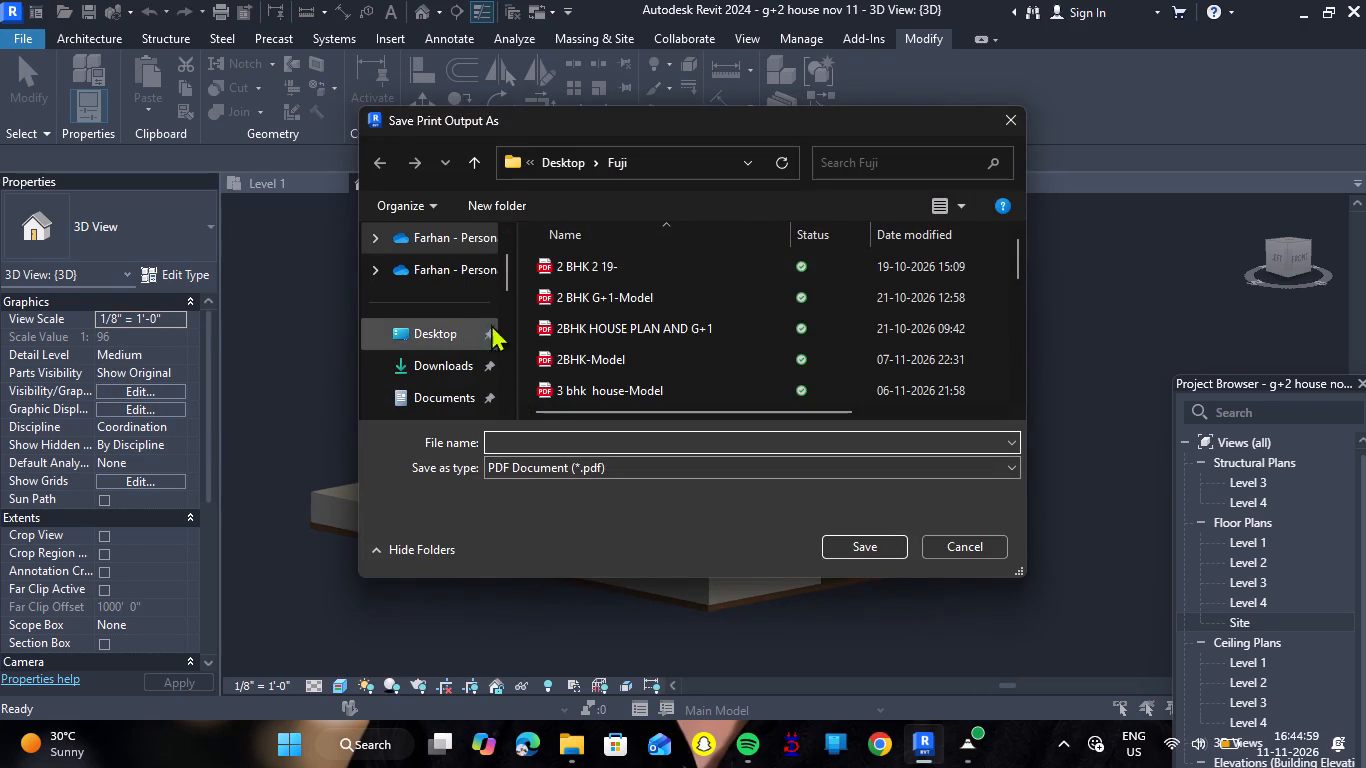
# Save the print output as a PDF named "g+2 house nov 11" in the Fuji folder on the desktop.
pyautogui.click(544, 445)
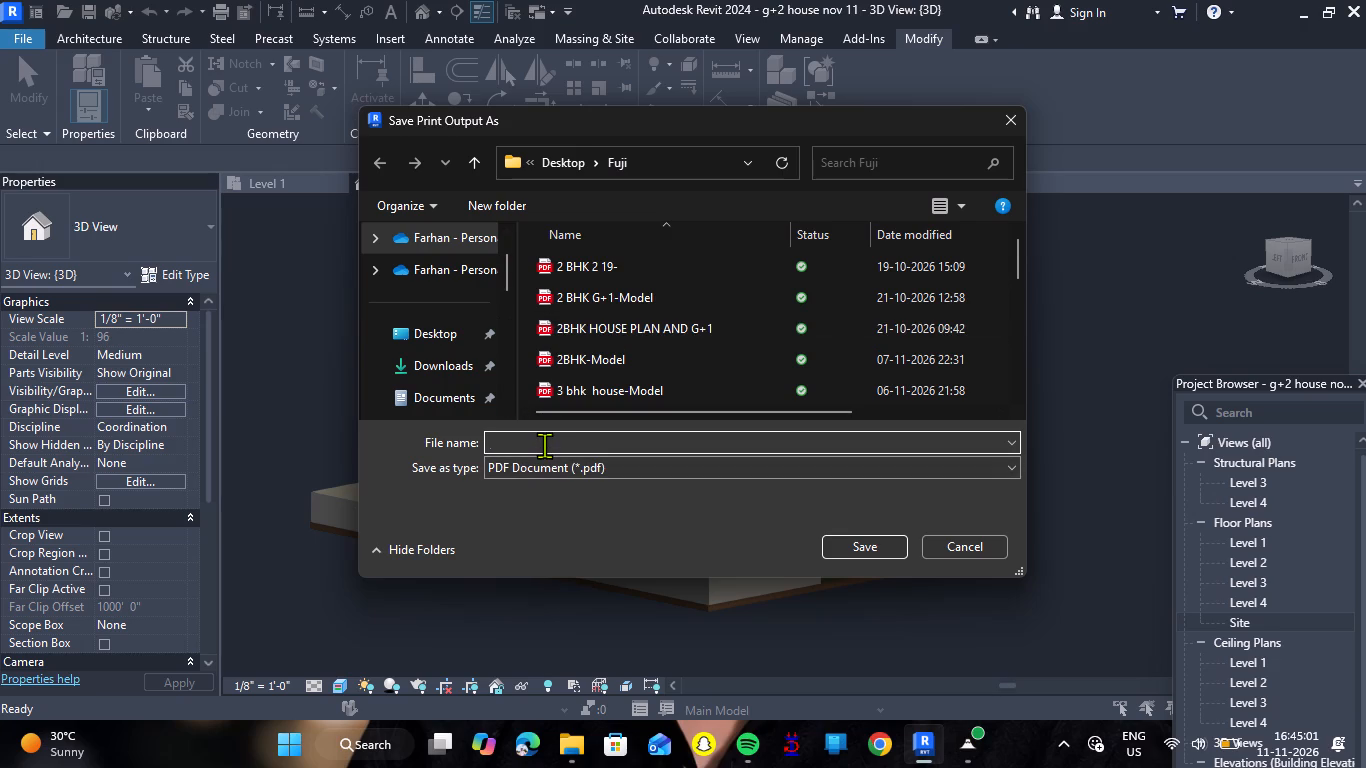
pyautogui.scroll(-2, 664, 354)
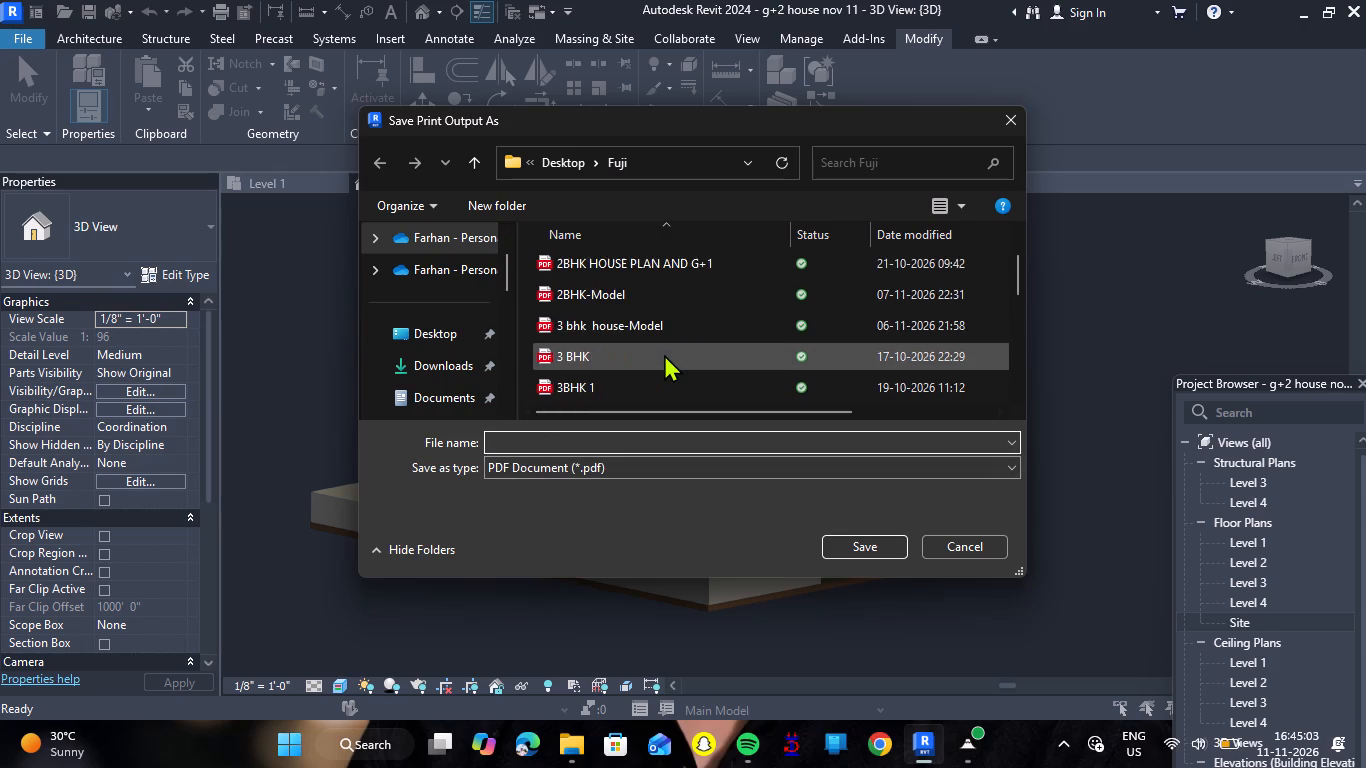
pyautogui.scroll(-5, 664, 354)
pyautogui.scroll(7, 664, 354)
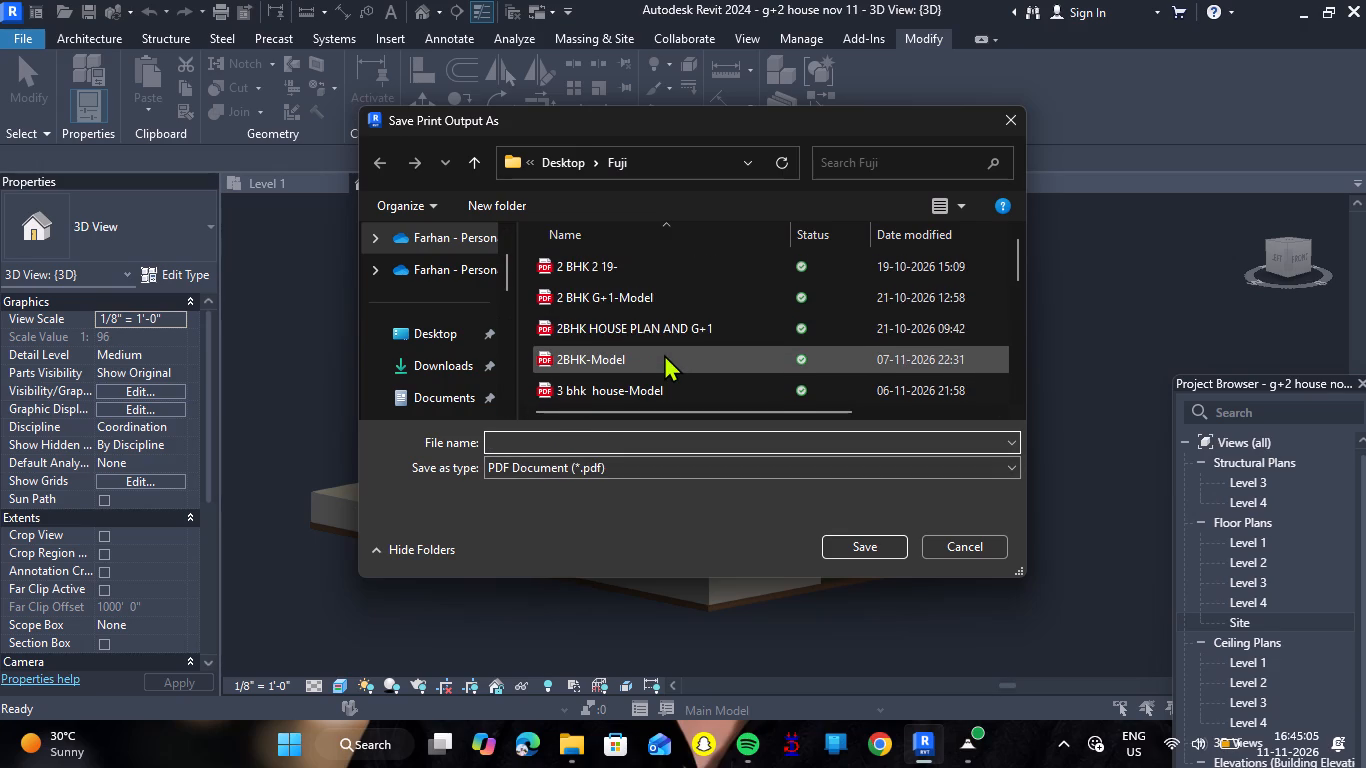
pyautogui.hotkey('shift', 'g')
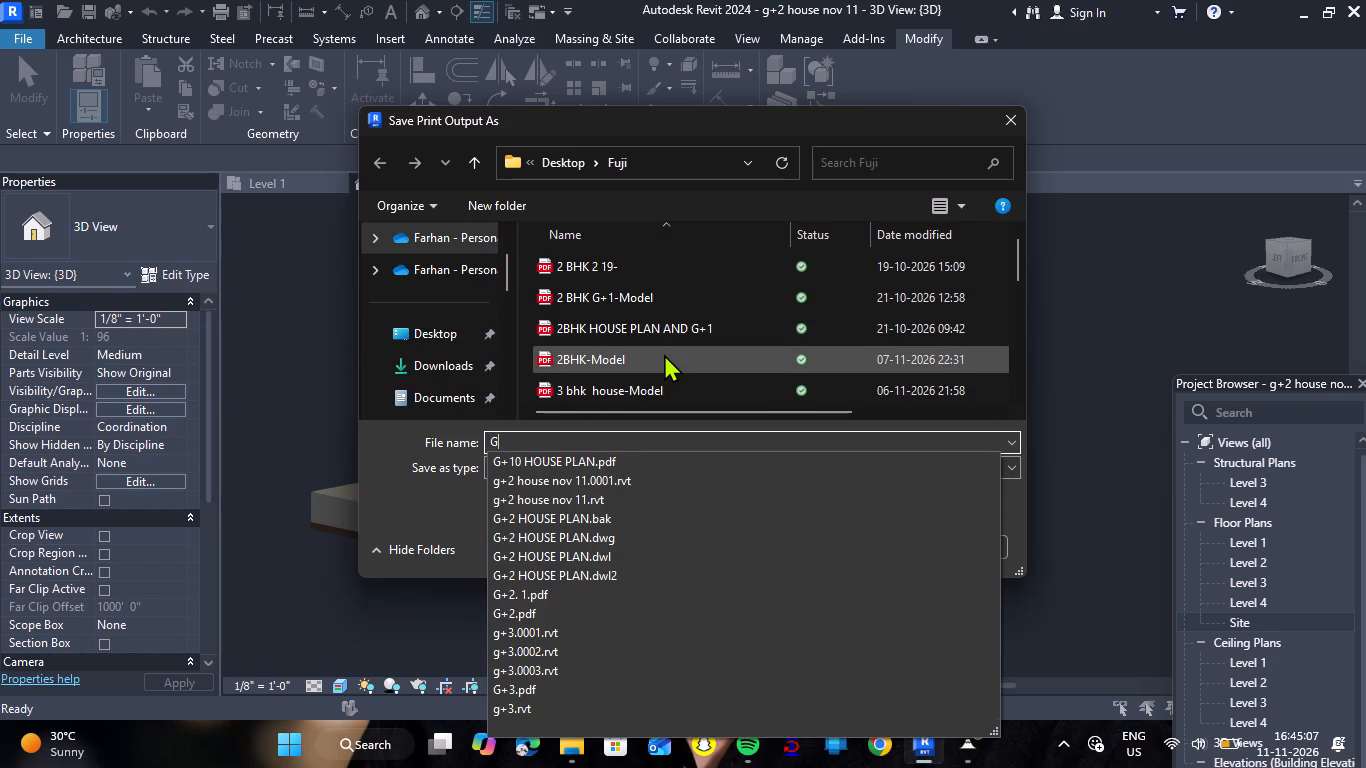
pyautogui.hotkey('shift', '+')
pyautogui.write('2')
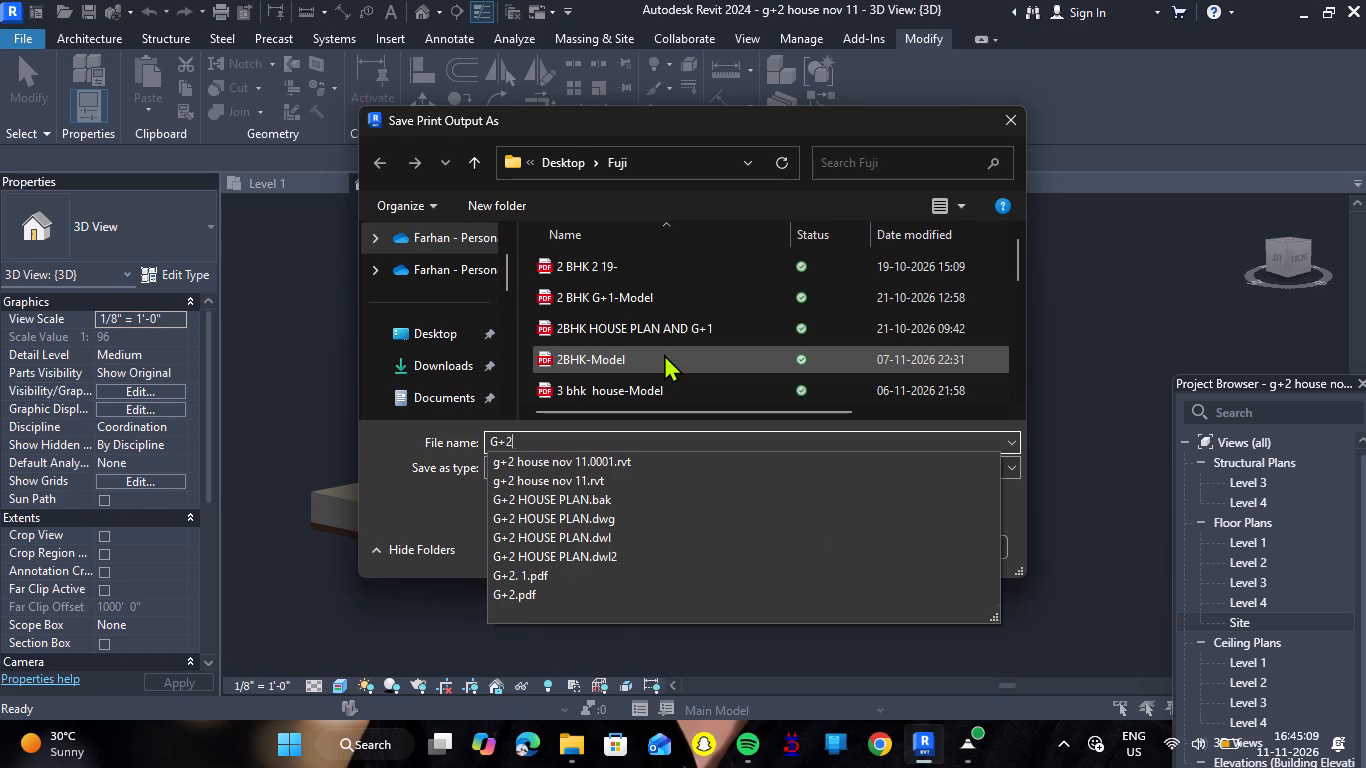
pyautogui.press('space')
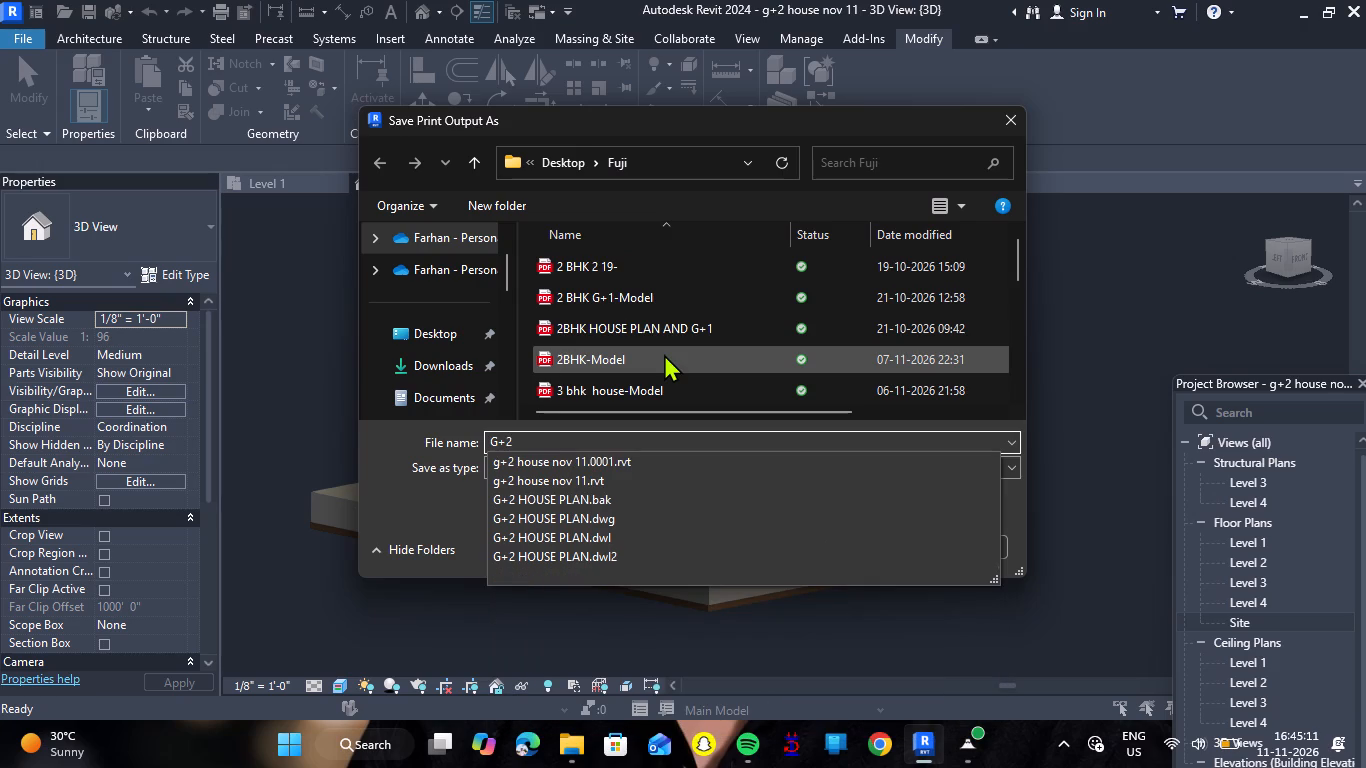
pyautogui.press('Down')
pyautogui.press('Down')
pyautogui.press('BackSpace')
pyautogui.press('BackSpace')
pyautogui.press('BackSpace')
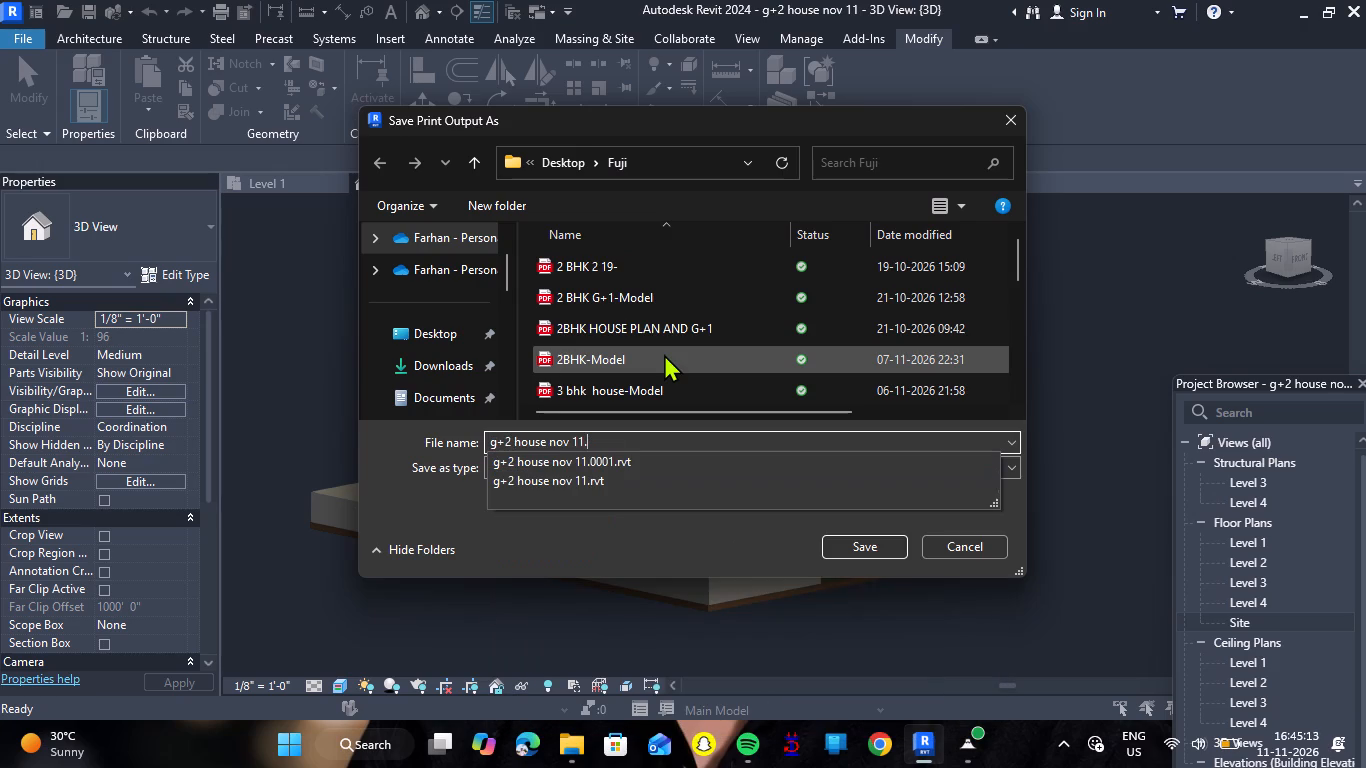
pyautogui.press('BackSpace')
pyautogui.press('Return')
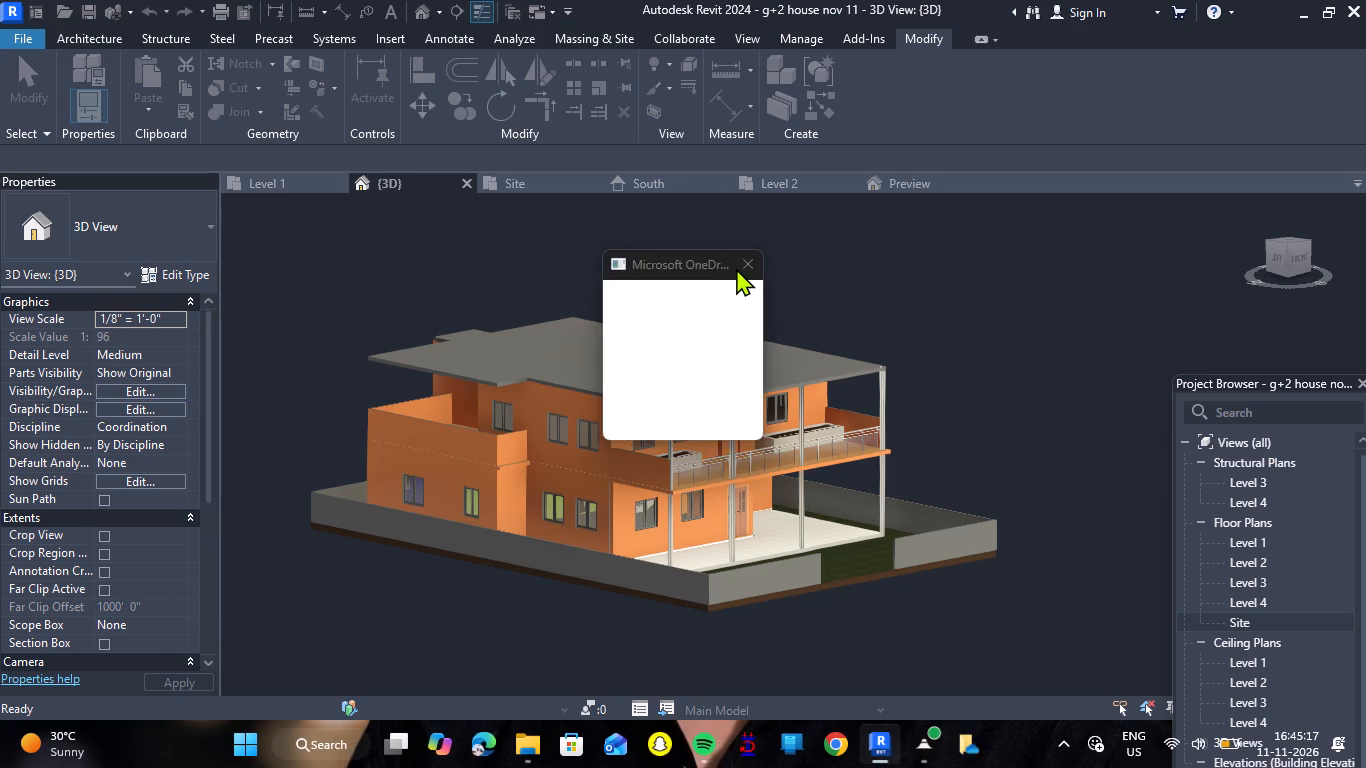
# Close the blank Microsoft OneDrive windows.
pyautogui.click(746, 266)
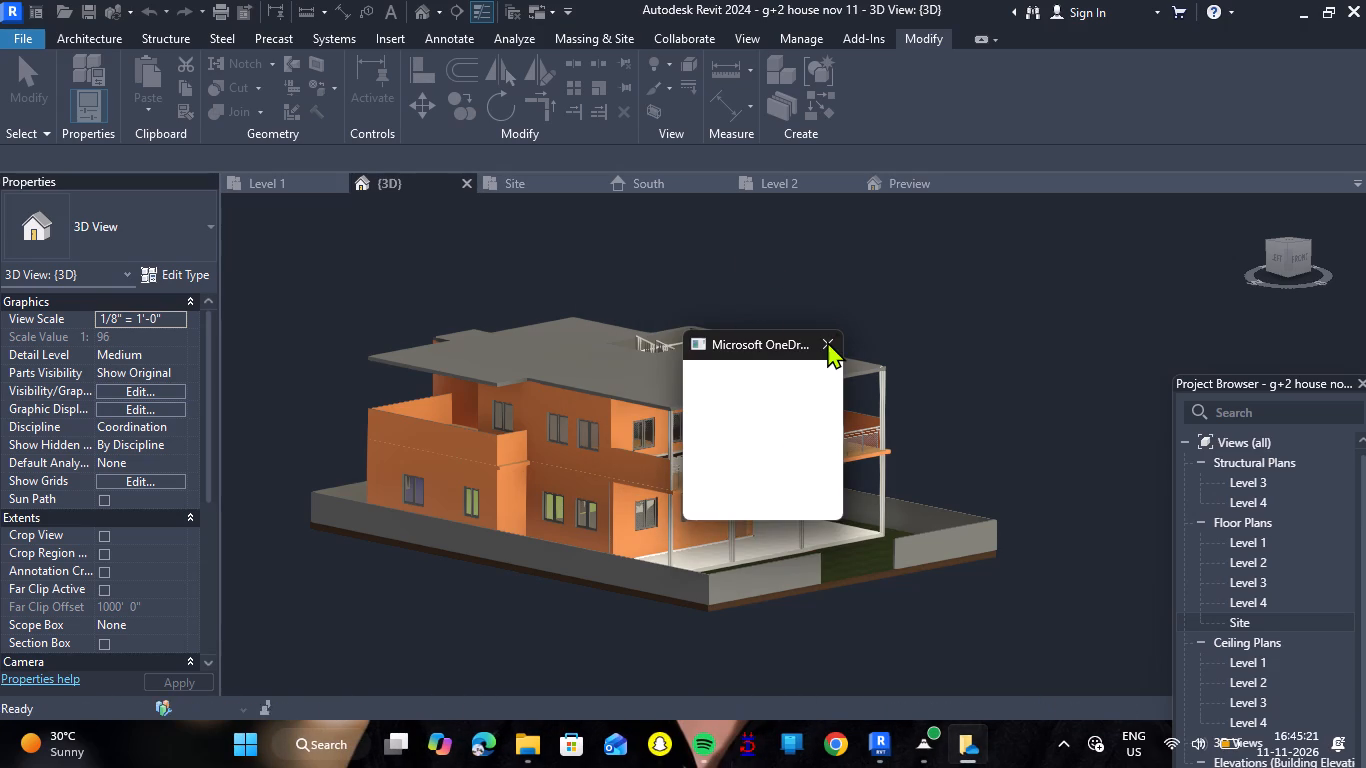
pyautogui.click(827, 341)
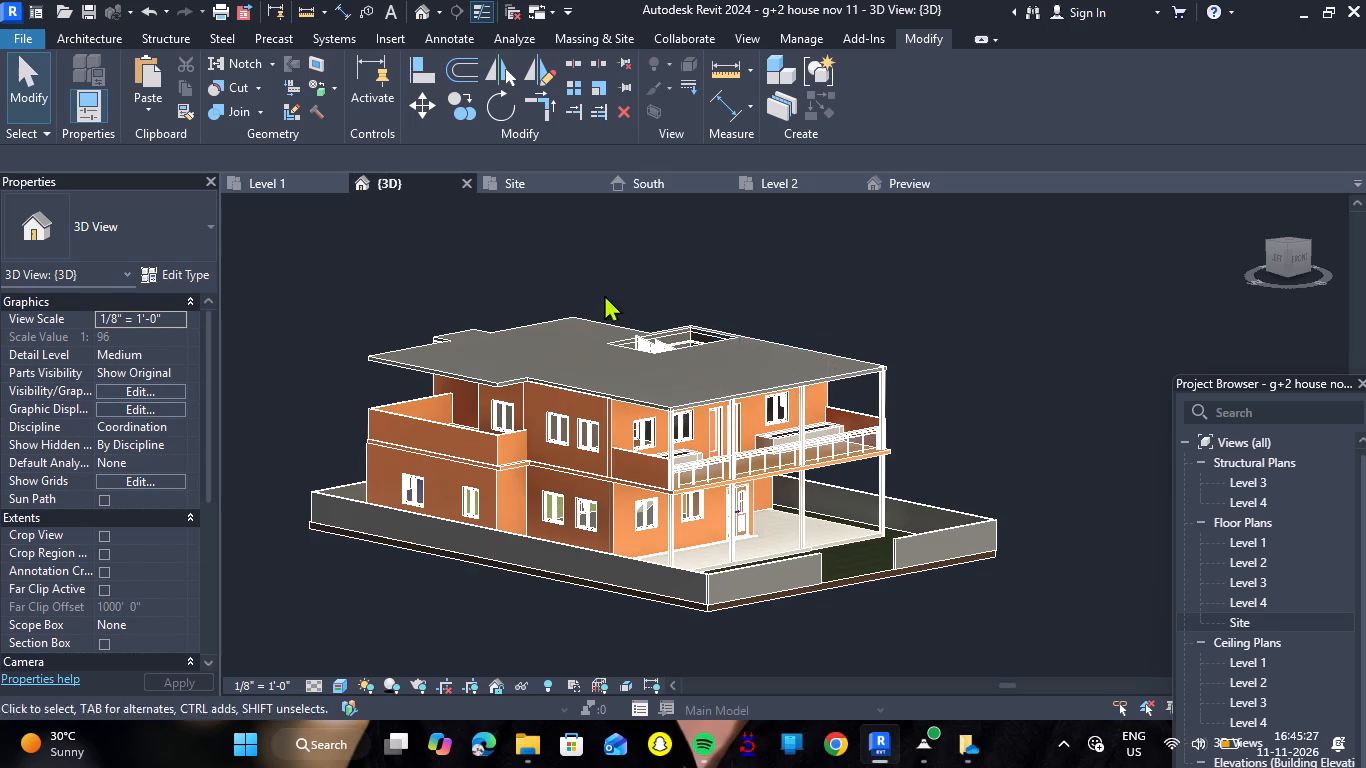
# Save the house project.
pyautogui.hotkey('ctrl', 's')
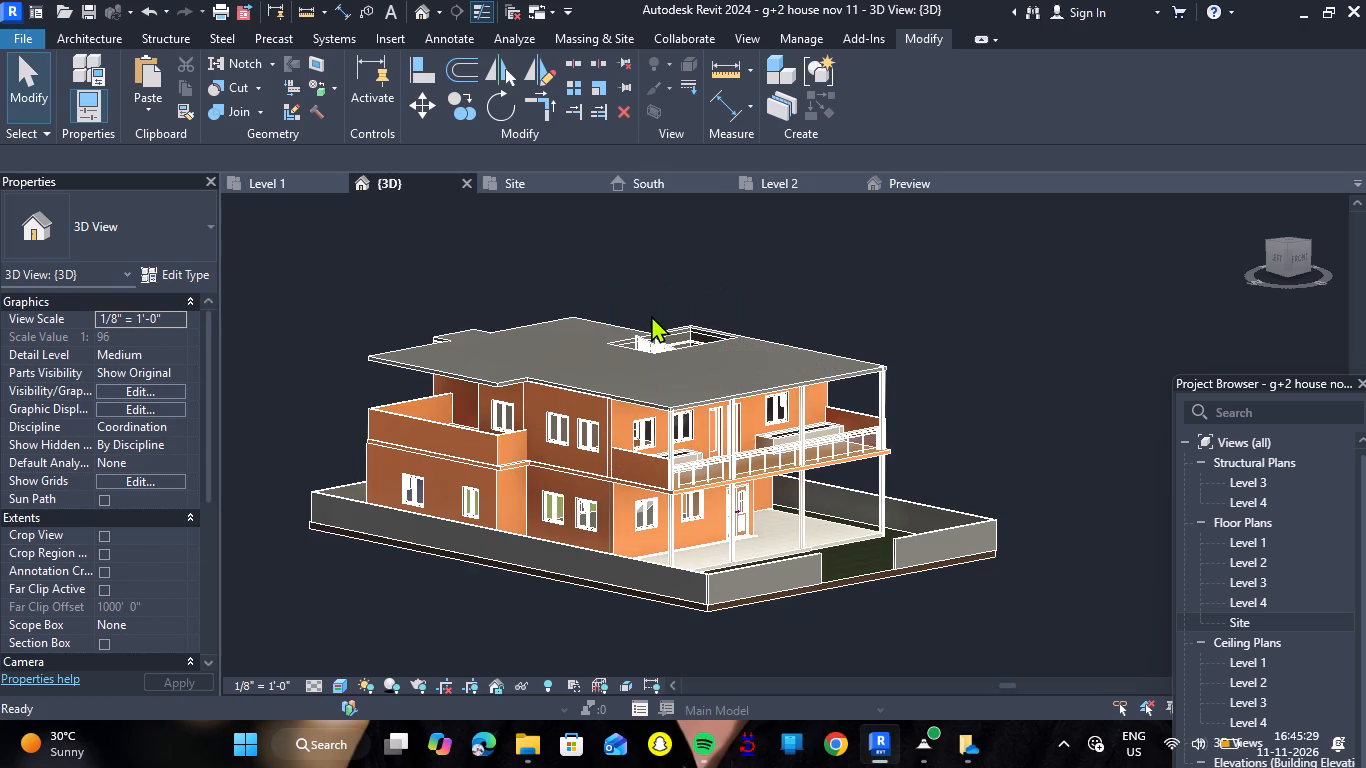